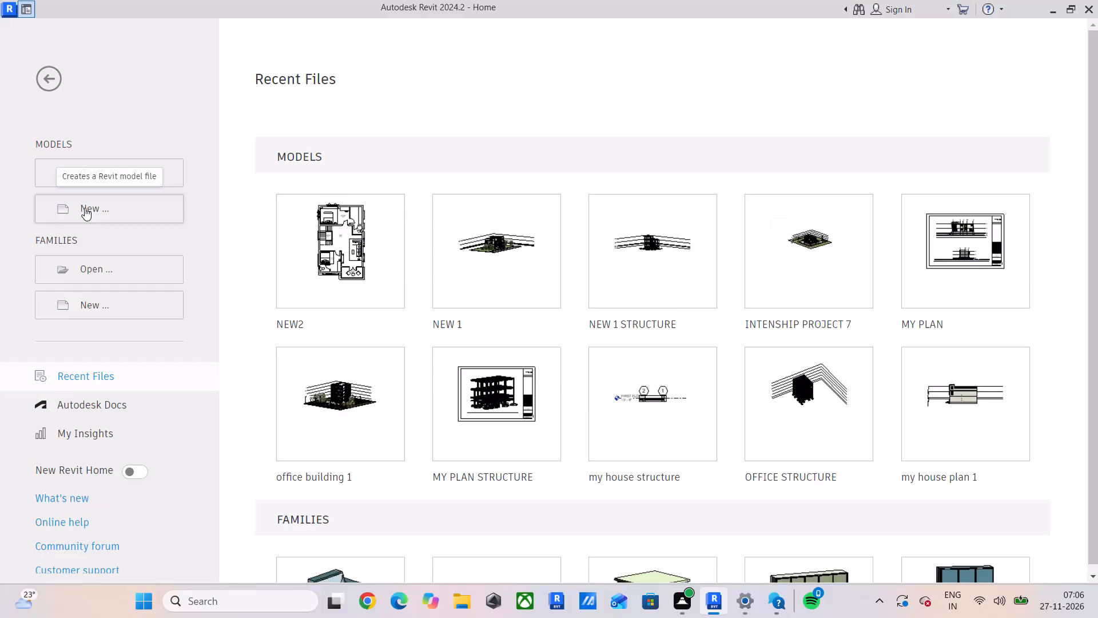
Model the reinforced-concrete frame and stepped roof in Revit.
Create a new project from the Structural Analysis-Default template in the English-Imperial templates folder.
{"action": "left_click", "coordinate": [85, 208]}
{"action": "left_click", "coordinate": [638, 271]}
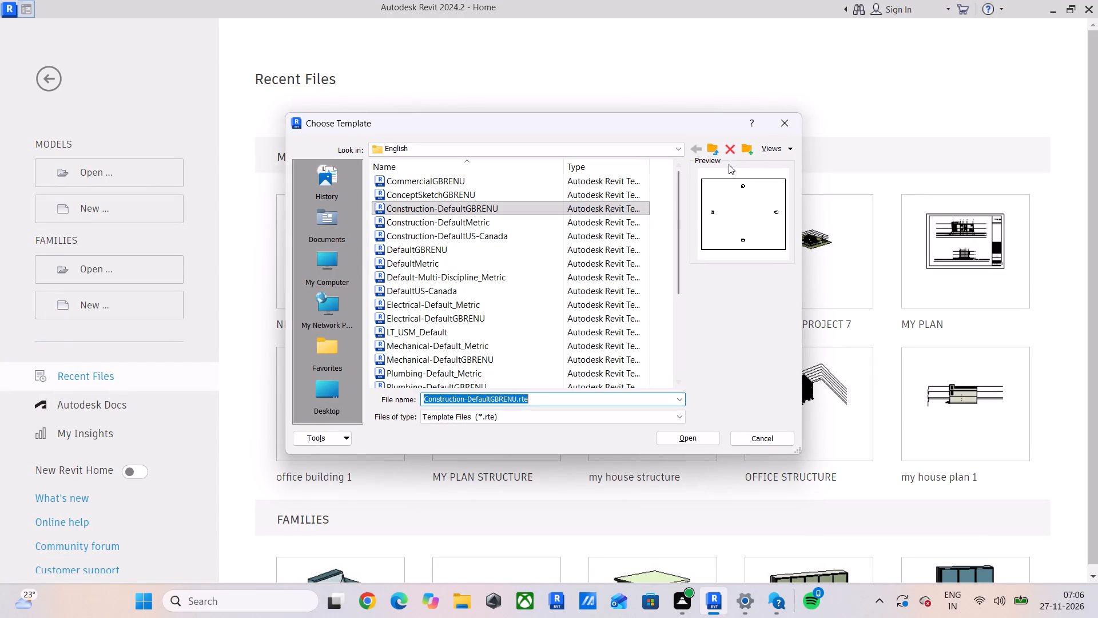
{"action": "left_click", "coordinate": [707, 149]}
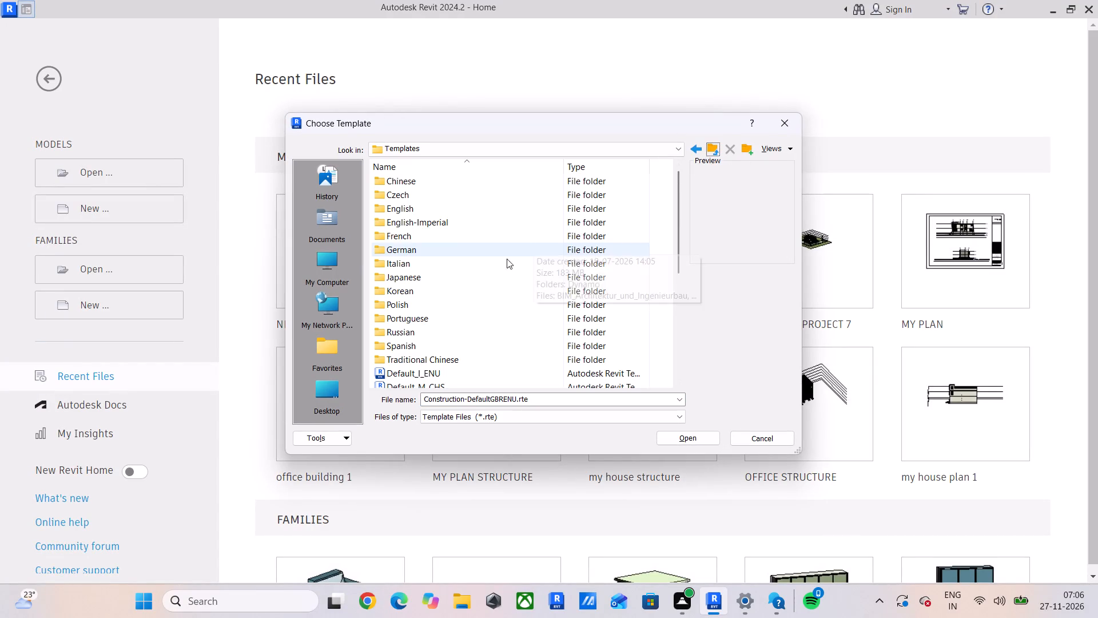
{"action": "double_click", "coordinate": [455, 222]}
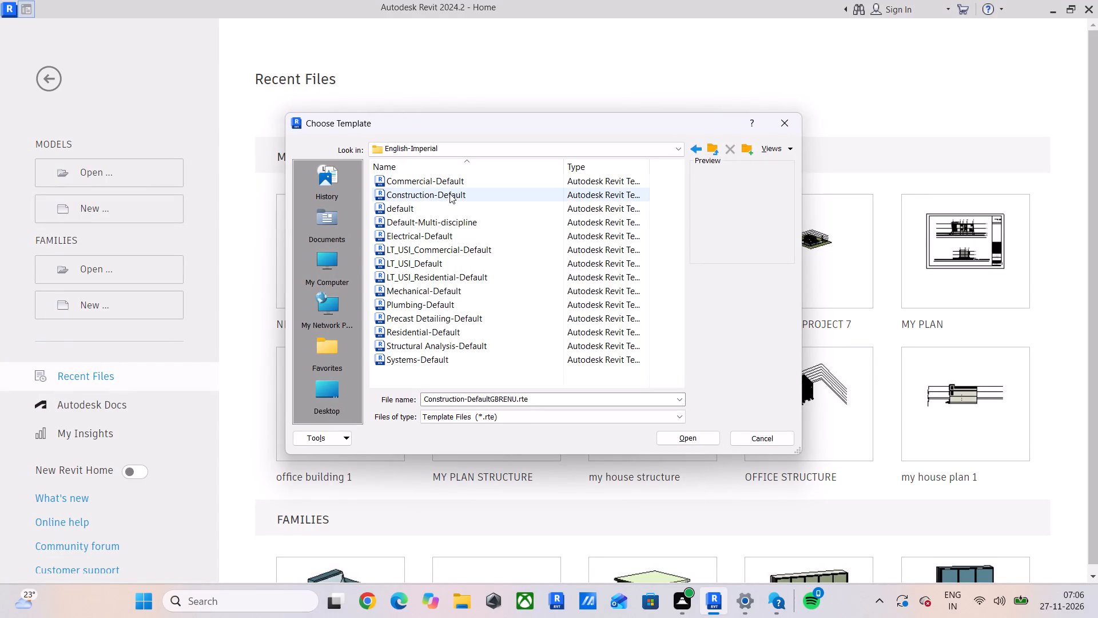
{"action": "left_click", "coordinate": [468, 344]}
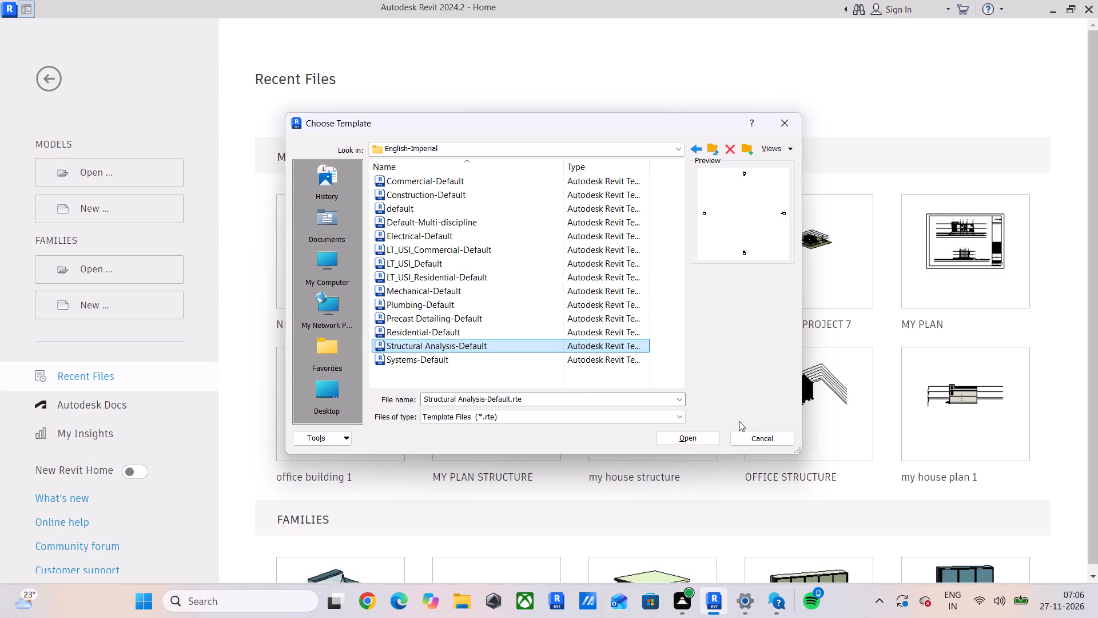
{"action": "left_click", "coordinate": [703, 443]}
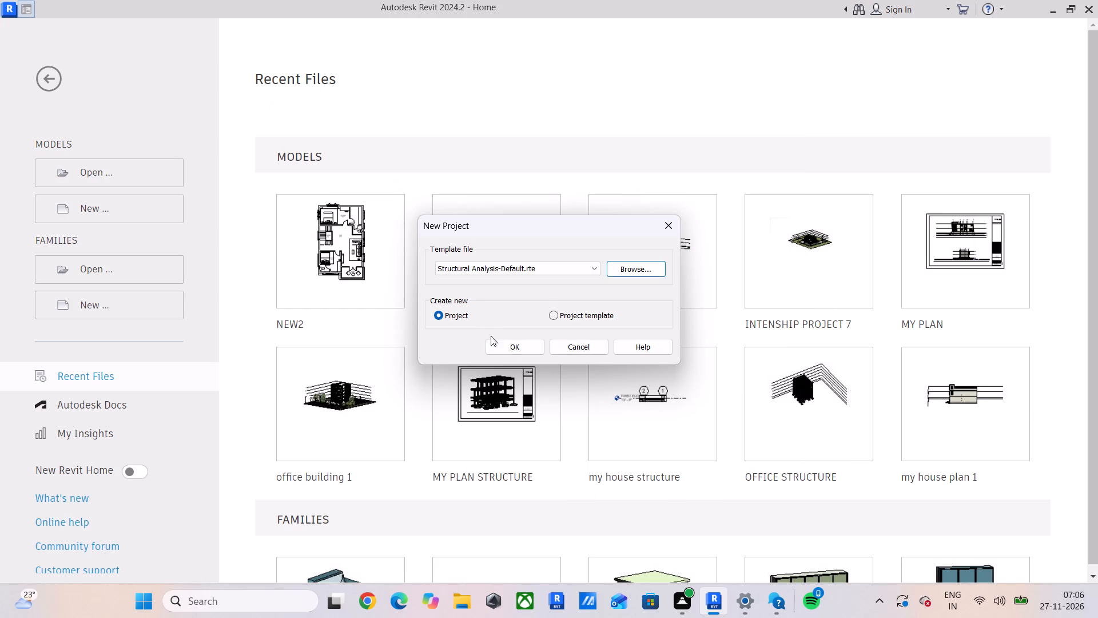
{"action": "left_click", "coordinate": [502, 347]}
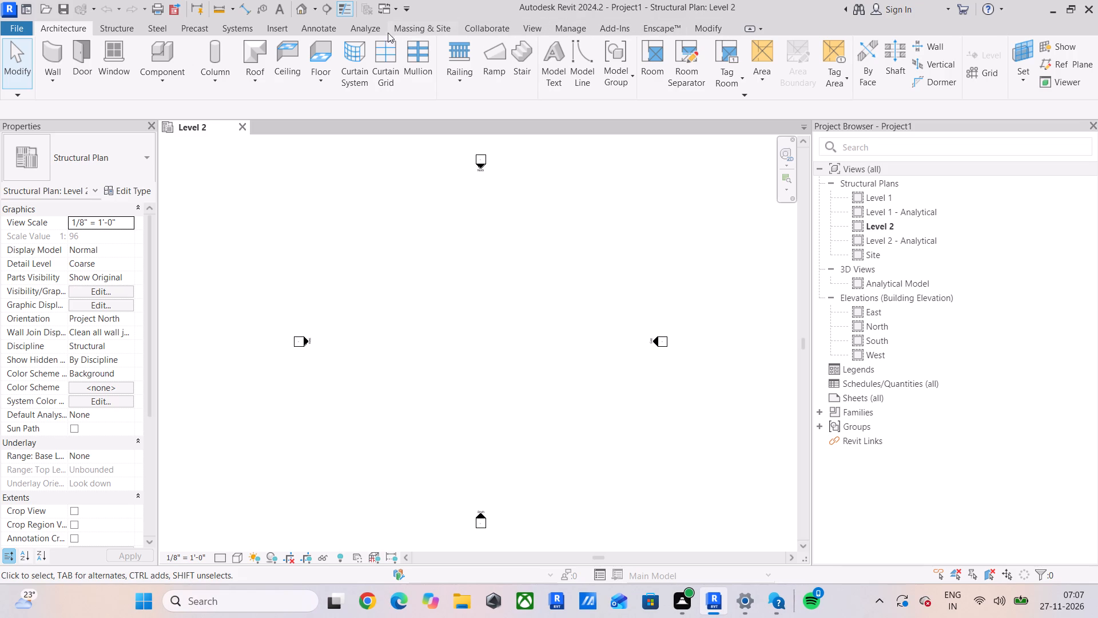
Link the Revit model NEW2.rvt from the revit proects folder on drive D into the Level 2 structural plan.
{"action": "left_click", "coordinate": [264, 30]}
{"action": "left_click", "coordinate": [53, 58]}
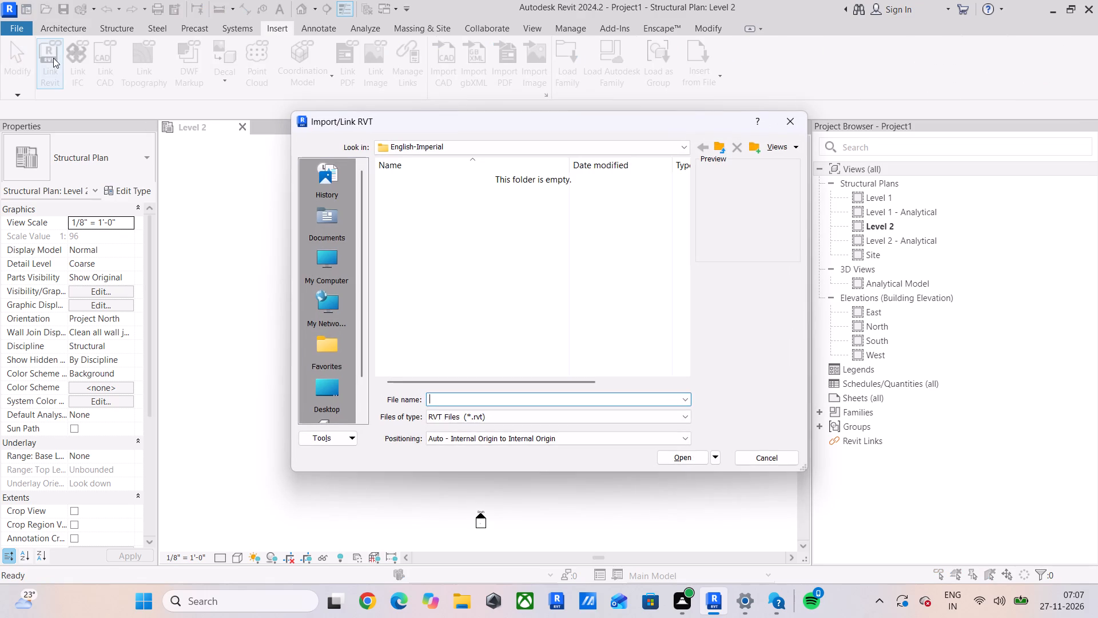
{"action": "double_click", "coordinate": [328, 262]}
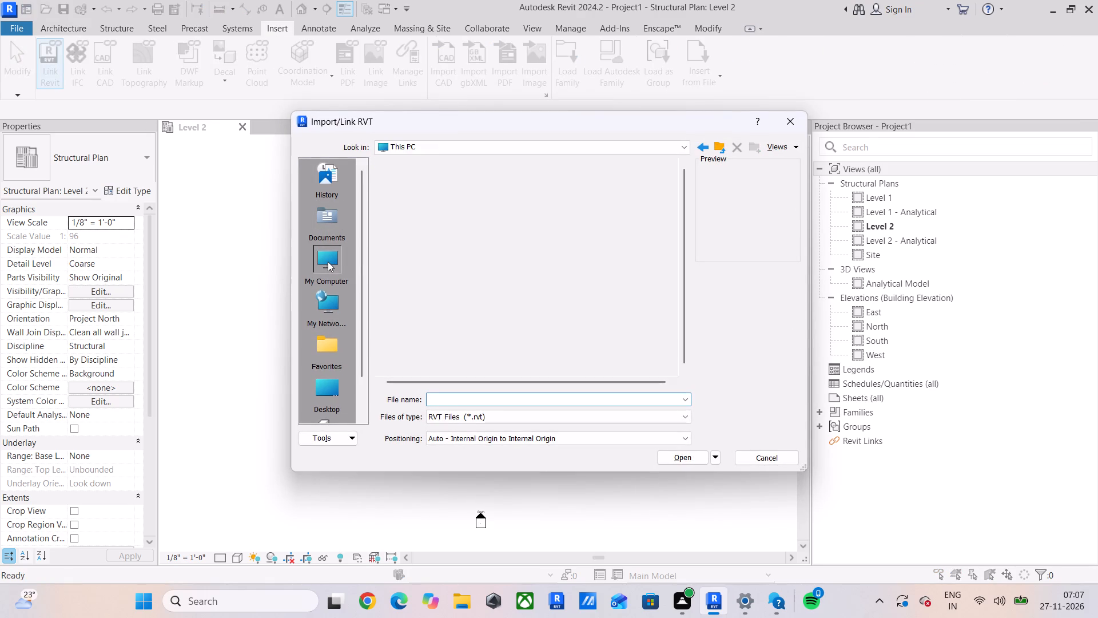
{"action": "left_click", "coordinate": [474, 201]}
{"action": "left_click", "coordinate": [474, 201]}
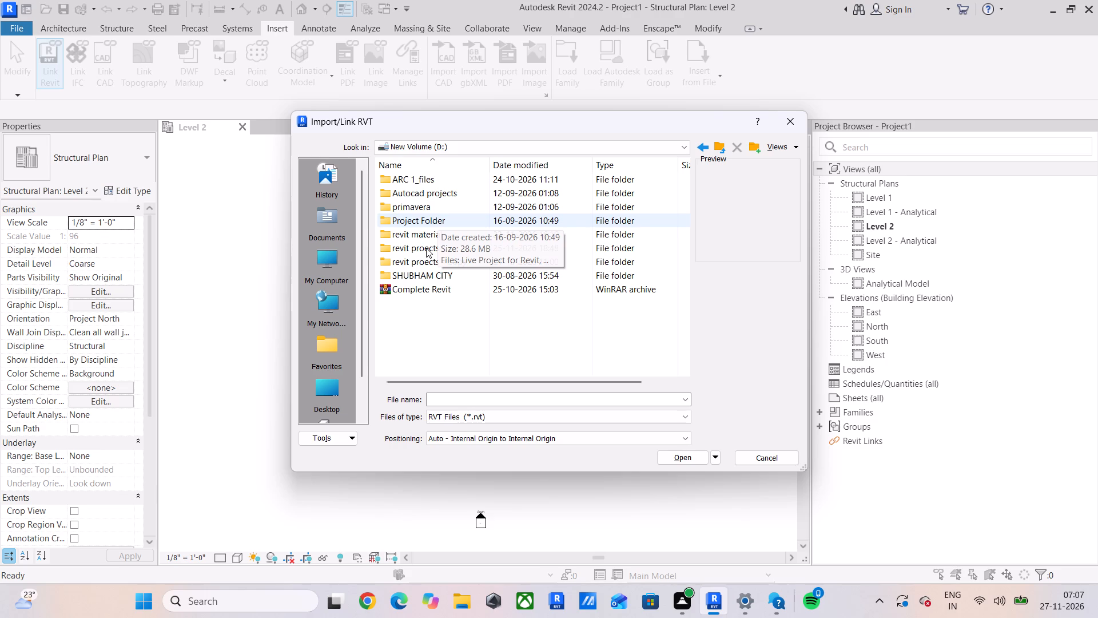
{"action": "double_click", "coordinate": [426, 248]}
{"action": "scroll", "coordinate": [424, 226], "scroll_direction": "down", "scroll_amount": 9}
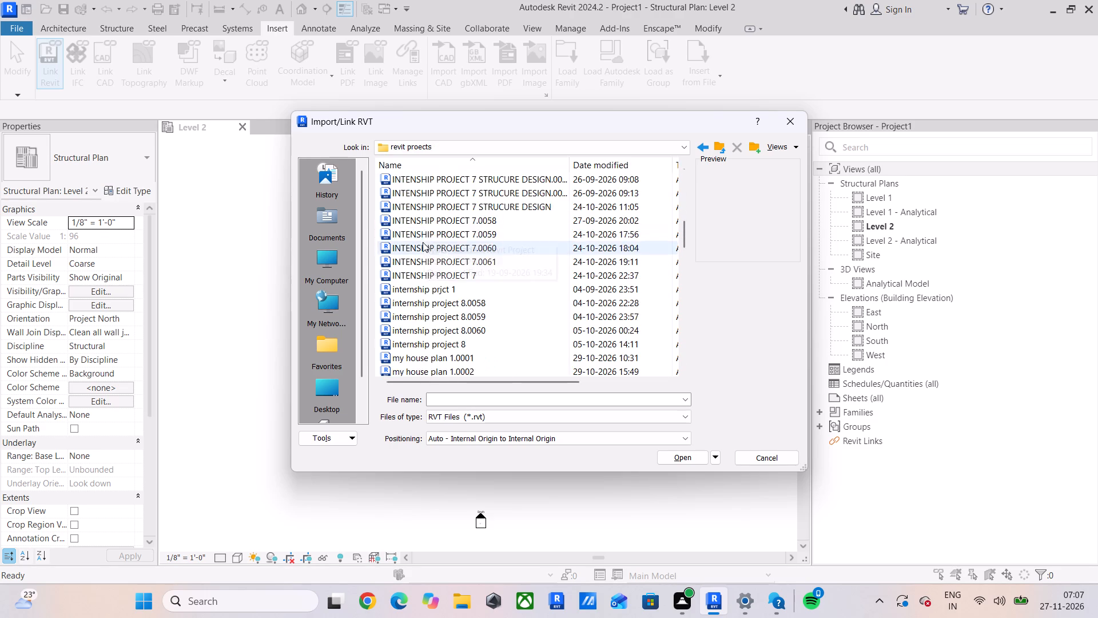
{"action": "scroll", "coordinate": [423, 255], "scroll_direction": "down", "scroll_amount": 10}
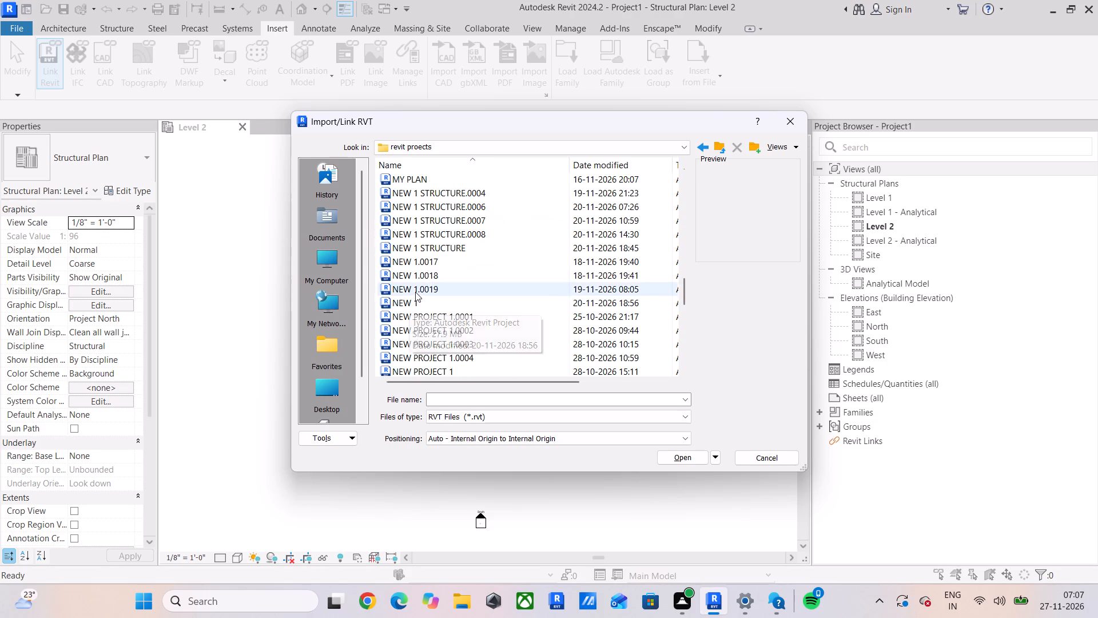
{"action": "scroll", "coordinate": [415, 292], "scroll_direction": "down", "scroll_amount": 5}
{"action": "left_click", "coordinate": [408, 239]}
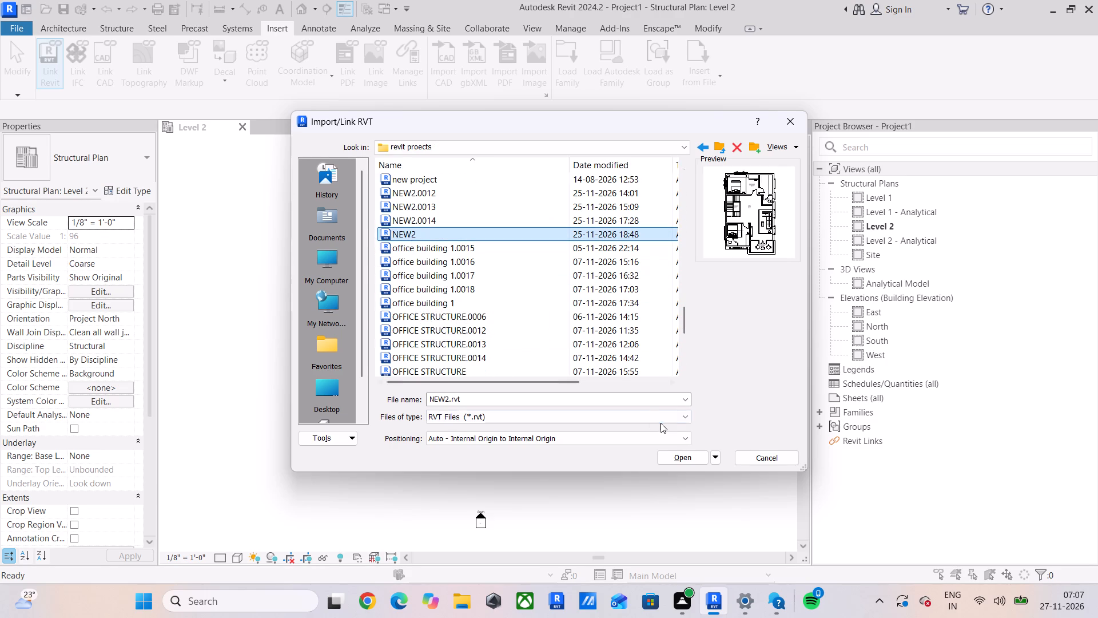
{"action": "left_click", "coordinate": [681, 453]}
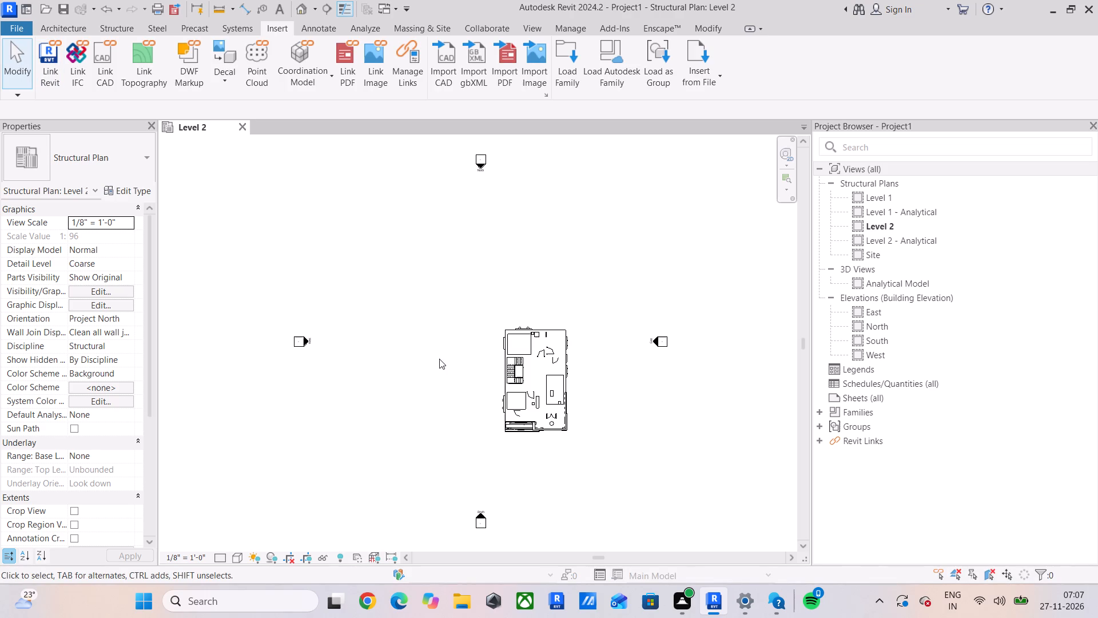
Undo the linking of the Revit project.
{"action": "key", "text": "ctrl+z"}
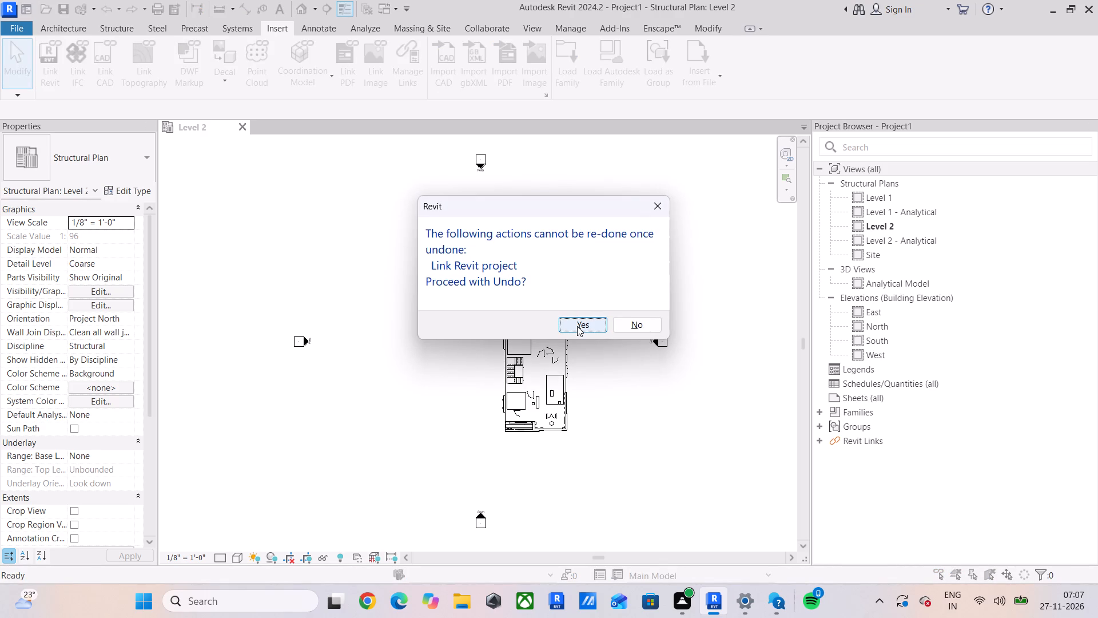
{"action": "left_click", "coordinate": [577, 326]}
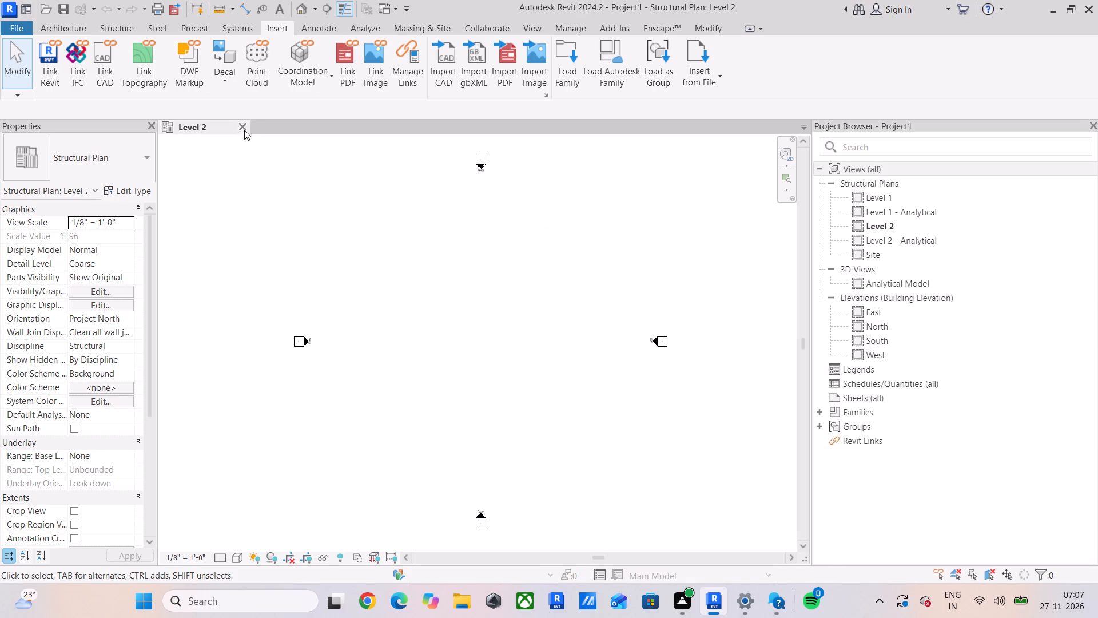
Open the recent NEW2 project alongside the new structural project.
{"action": "left_click", "coordinate": [70, 27]}
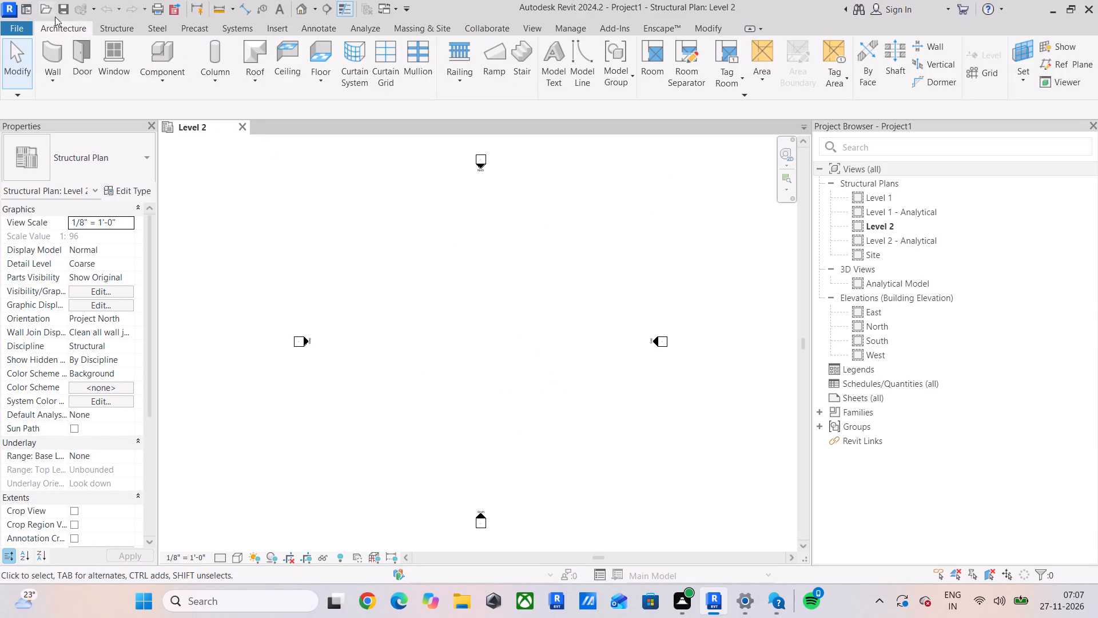
{"action": "left_click", "coordinate": [29, 6]}
{"action": "left_click", "coordinate": [343, 256]}
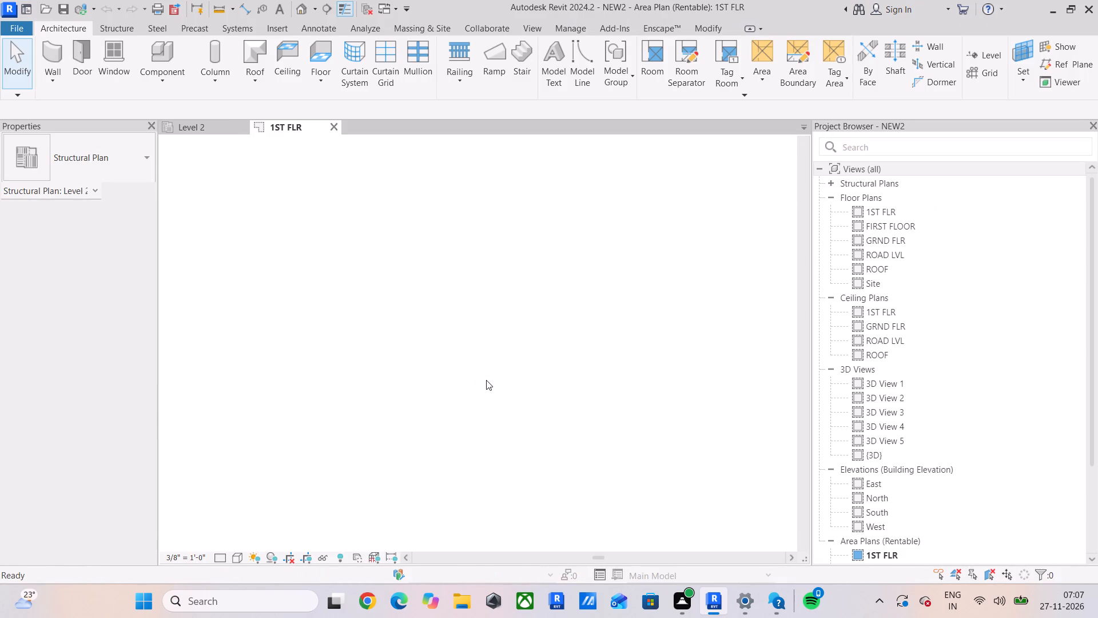
Examine the room layout, walls and staircase in the 1ST FLR area plan of NEW2.
{"action": "scroll", "coordinate": [468, 333], "scroll_direction": "up", "scroll_amount": 5}
{"action": "scroll", "coordinate": [487, 391], "scroll_direction": "up", "scroll_amount": 6}
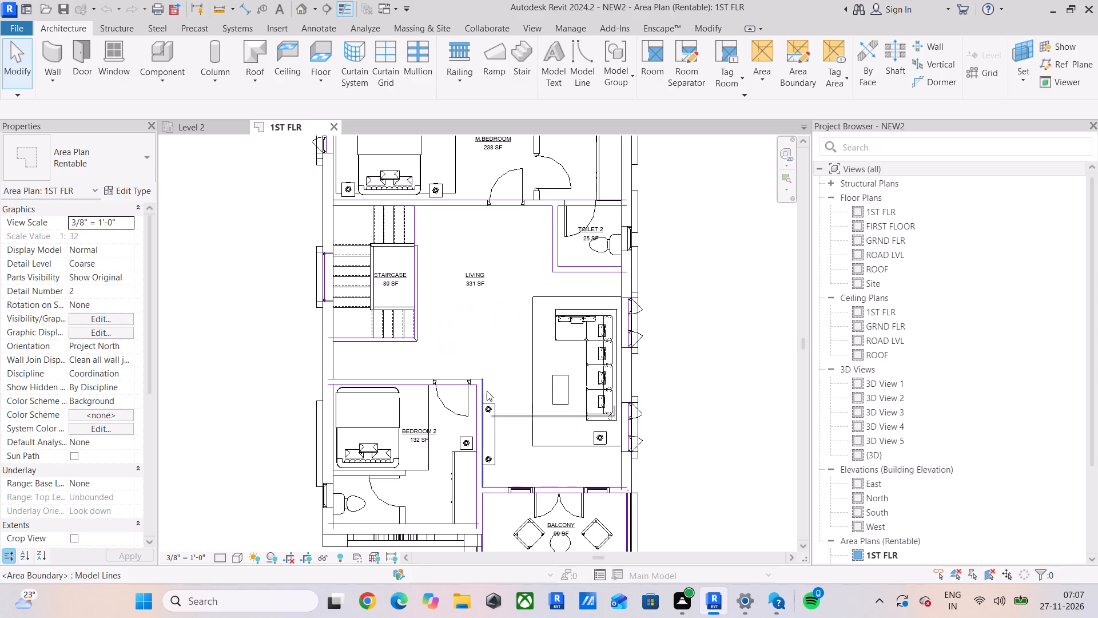
{"action": "scroll", "coordinate": [487, 391], "scroll_direction": "up", "scroll_amount": 5}
{"action": "scroll", "coordinate": [487, 391], "scroll_direction": "down", "scroll_amount": 6}
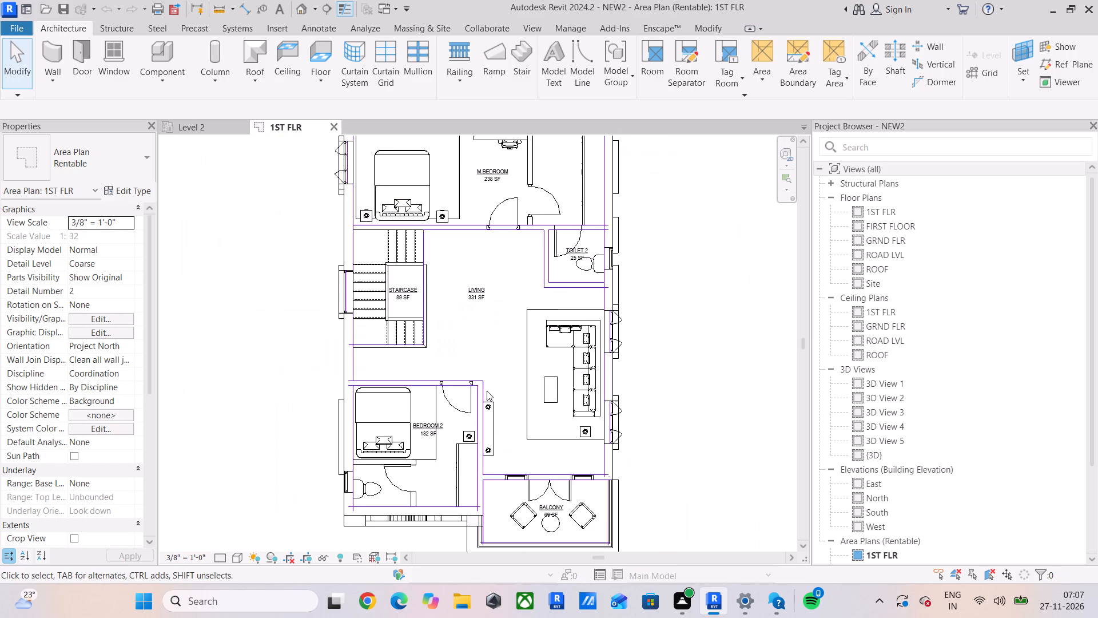
{"action": "scroll", "coordinate": [487, 391], "scroll_direction": "down", "scroll_amount": 3}
{"action": "scroll", "coordinate": [408, 383], "scroll_direction": "up", "scroll_amount": 5}
{"action": "scroll", "coordinate": [358, 394], "scroll_direction": "up", "scroll_amount": 2}
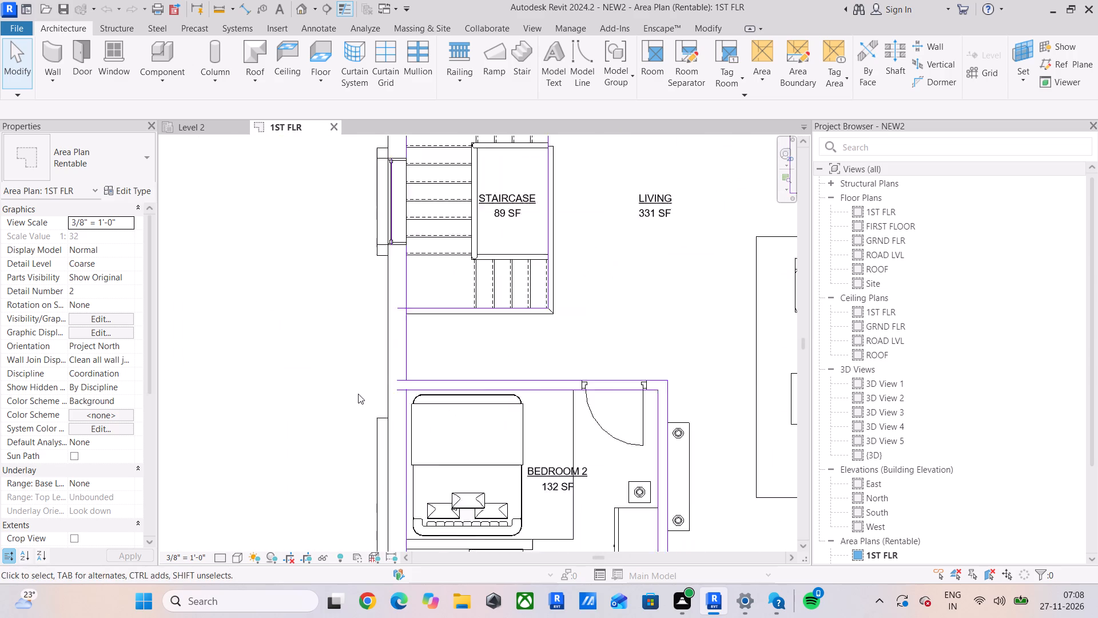
{"action": "scroll", "coordinate": [358, 394], "scroll_direction": "up", "scroll_amount": 4}
{"action": "scroll", "coordinate": [358, 394], "scroll_direction": "down", "scroll_amount": 12}
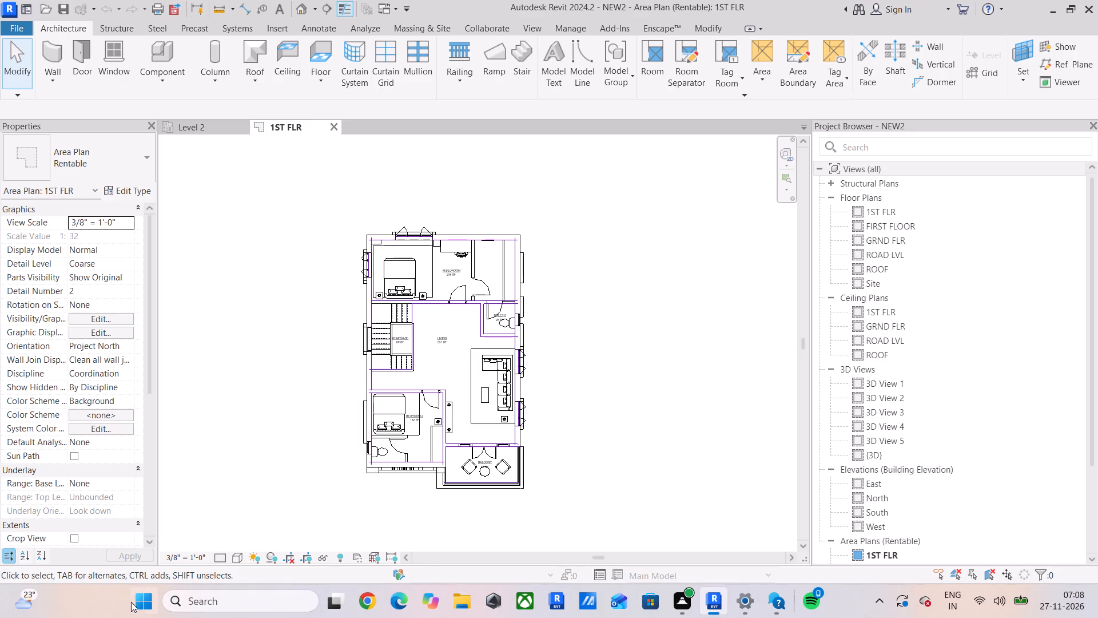
Launch AutoCAD 2024 and dismiss the Drawing Recovery notice.
{"action": "left_click", "coordinate": [146, 599]}
{"action": "scroll", "coordinate": [534, 302], "scroll_direction": "down", "scroll_amount": 3}
{"action": "scroll", "coordinate": [433, 365], "scroll_direction": "down", "scroll_amount": 4}
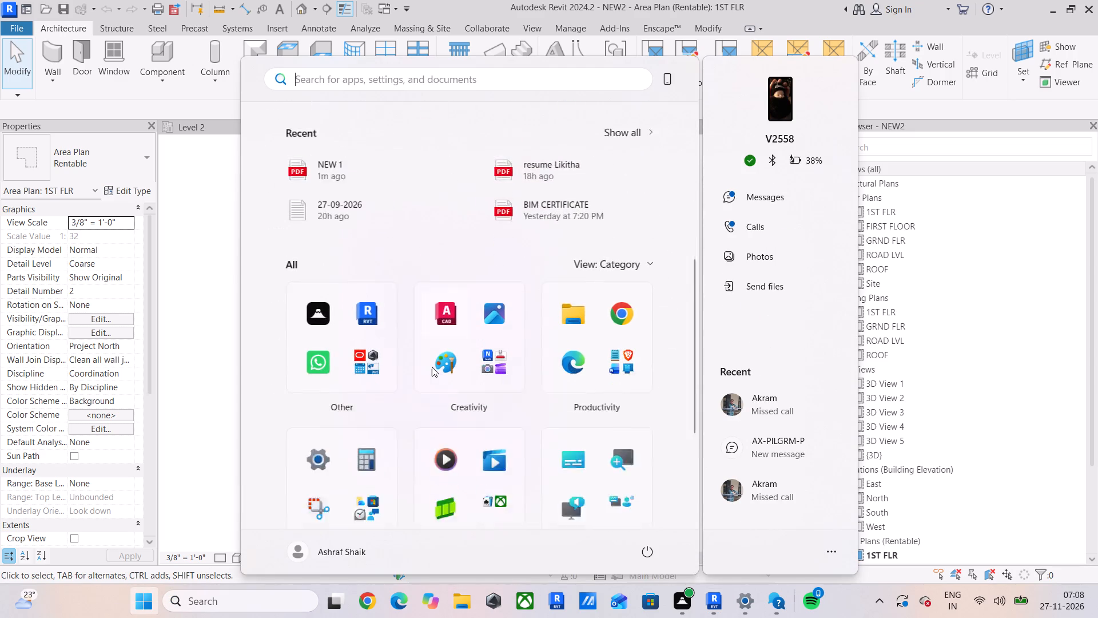
{"action": "left_click", "coordinate": [442, 217]}
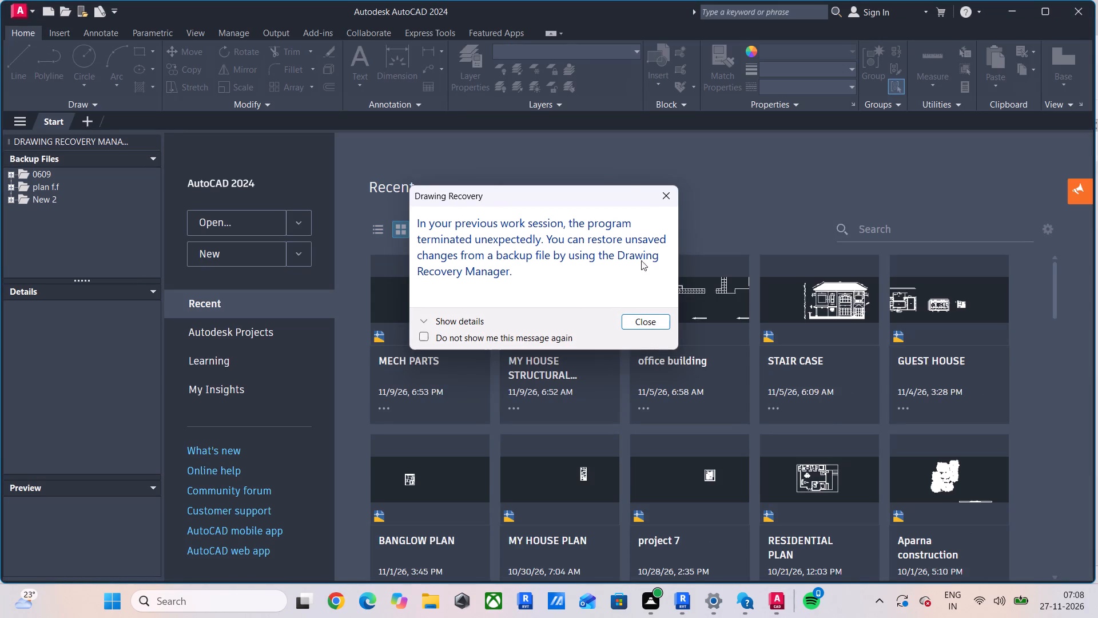
{"action": "left_click", "coordinate": [661, 189]}
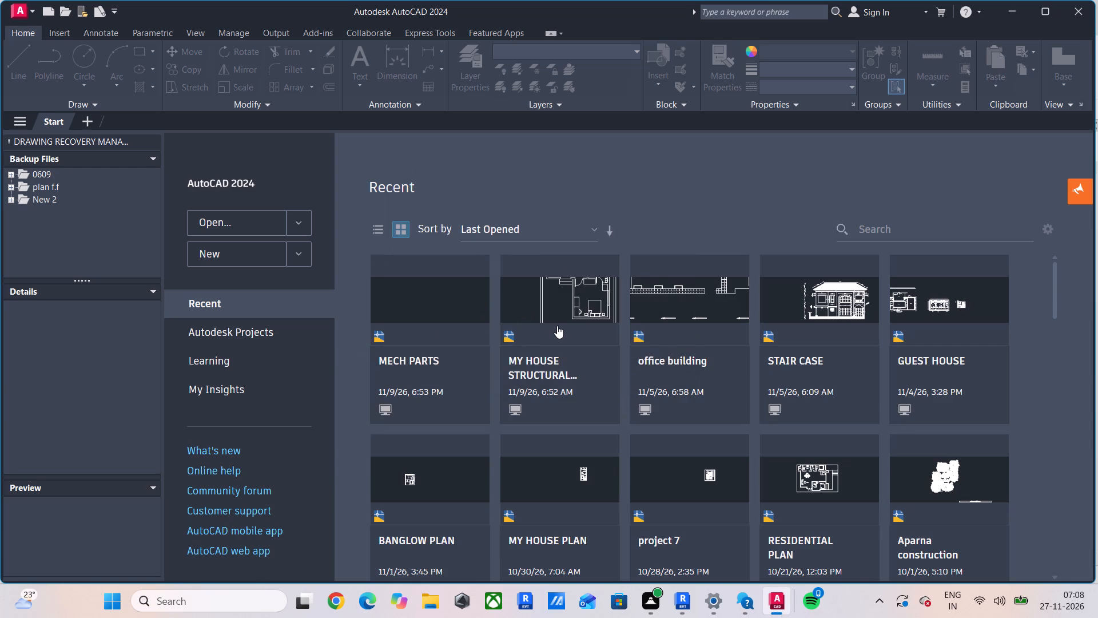
Look through the recent AutoCAD drawings for the house plan that matches the NEW2 project.
{"action": "scroll", "coordinate": [557, 326], "scroll_direction": "down", "scroll_amount": 3}
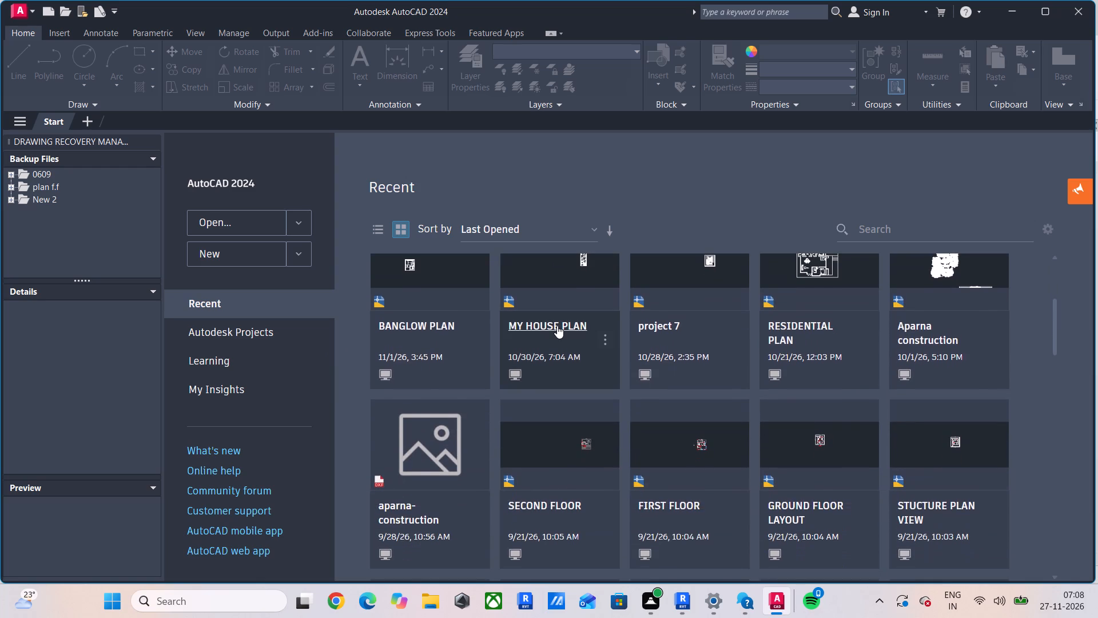
{"action": "scroll", "coordinate": [556, 407], "scroll_direction": "up", "scroll_amount": 4}
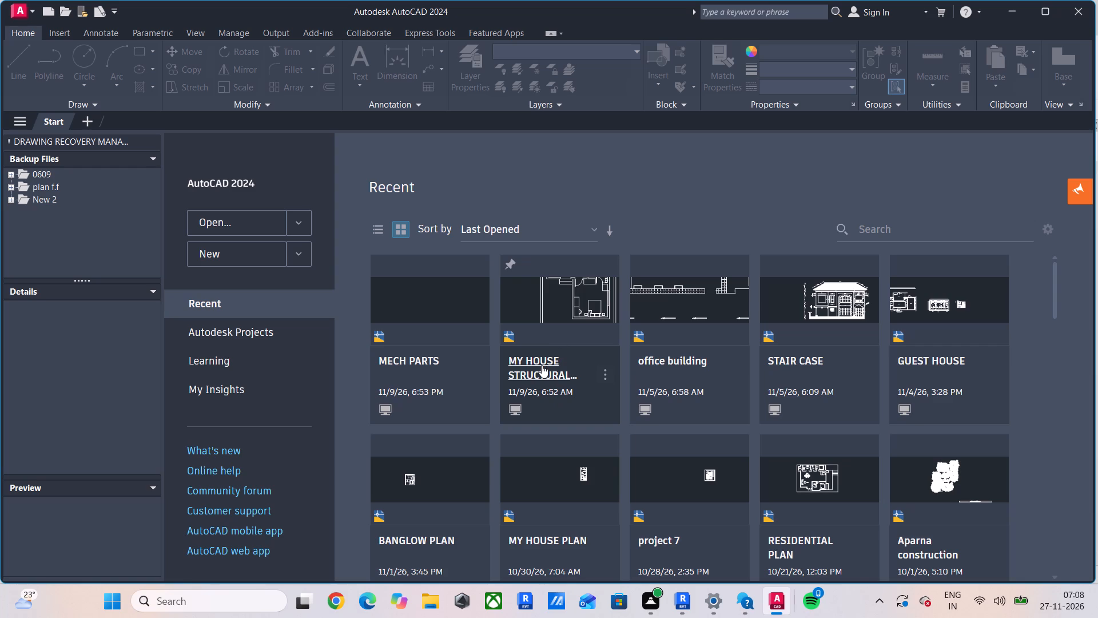
{"action": "scroll", "coordinate": [542, 365], "scroll_direction": "up", "scroll_amount": 4}
{"action": "scroll", "coordinate": [619, 407], "scroll_direction": "down", "scroll_amount": 5}
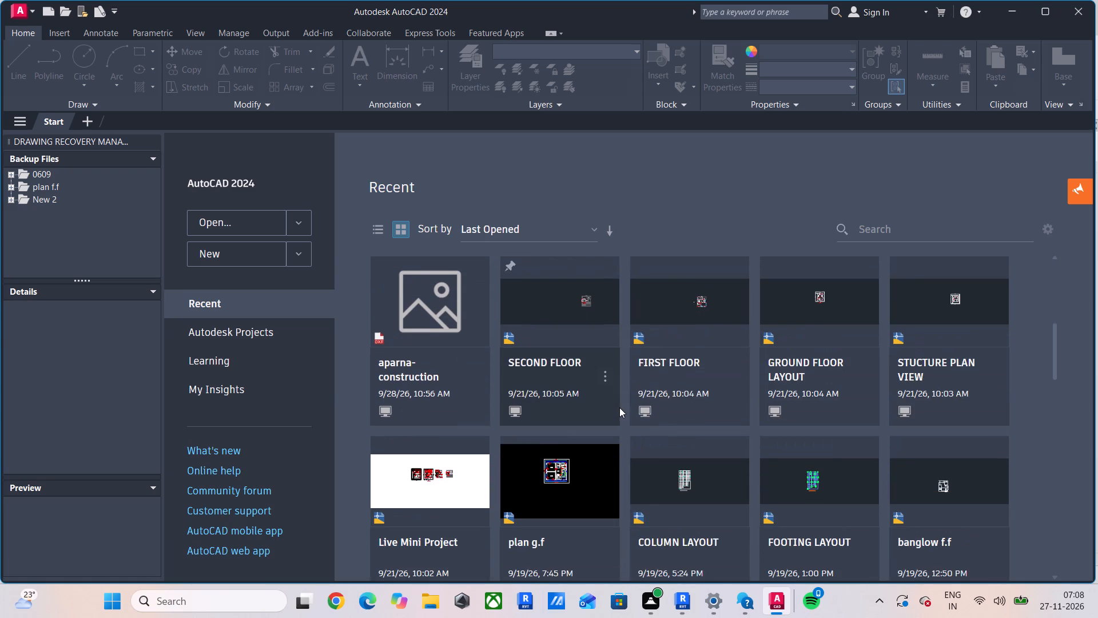
{"action": "scroll", "coordinate": [610, 405], "scroll_direction": "down", "scroll_amount": 3}
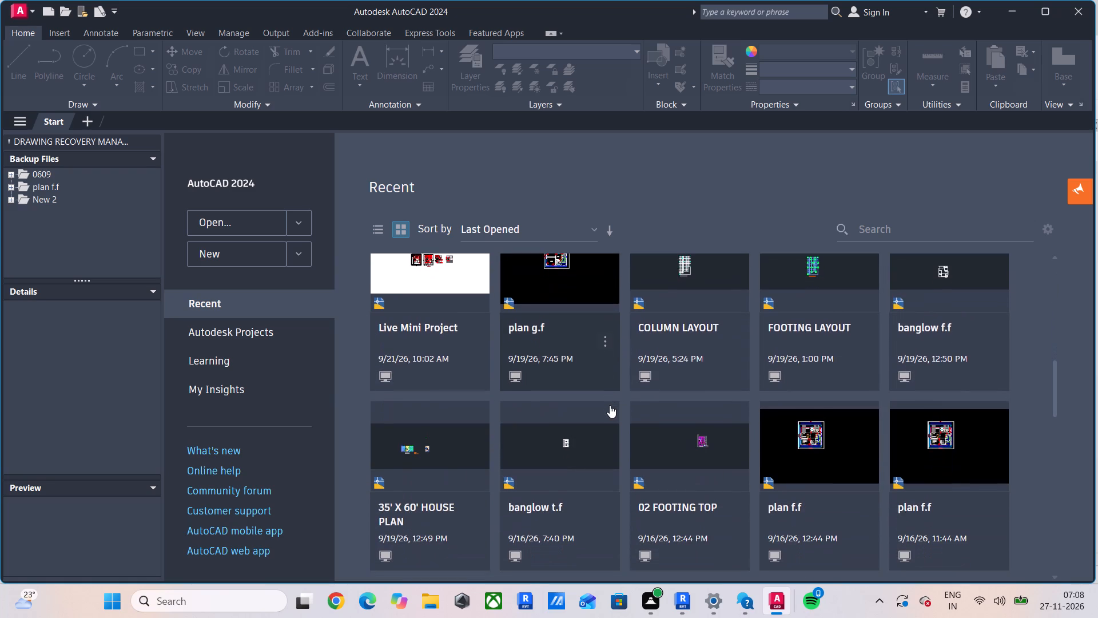
{"action": "scroll", "coordinate": [610, 405], "scroll_direction": "down", "scroll_amount": 5}
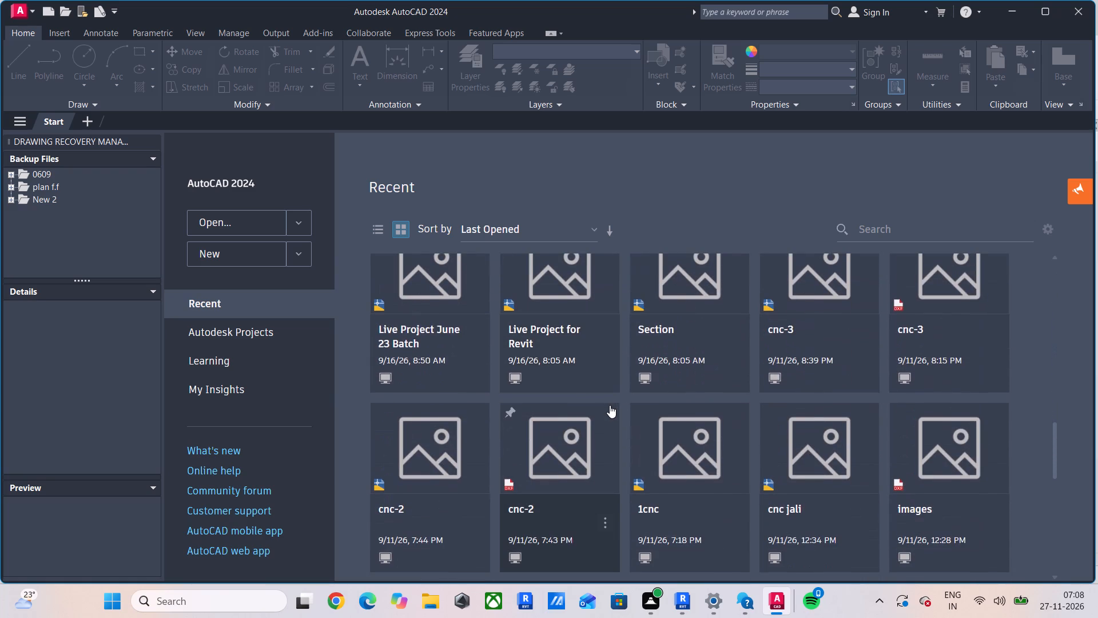
{"action": "scroll", "coordinate": [610, 405], "scroll_direction": "down", "scroll_amount": 5}
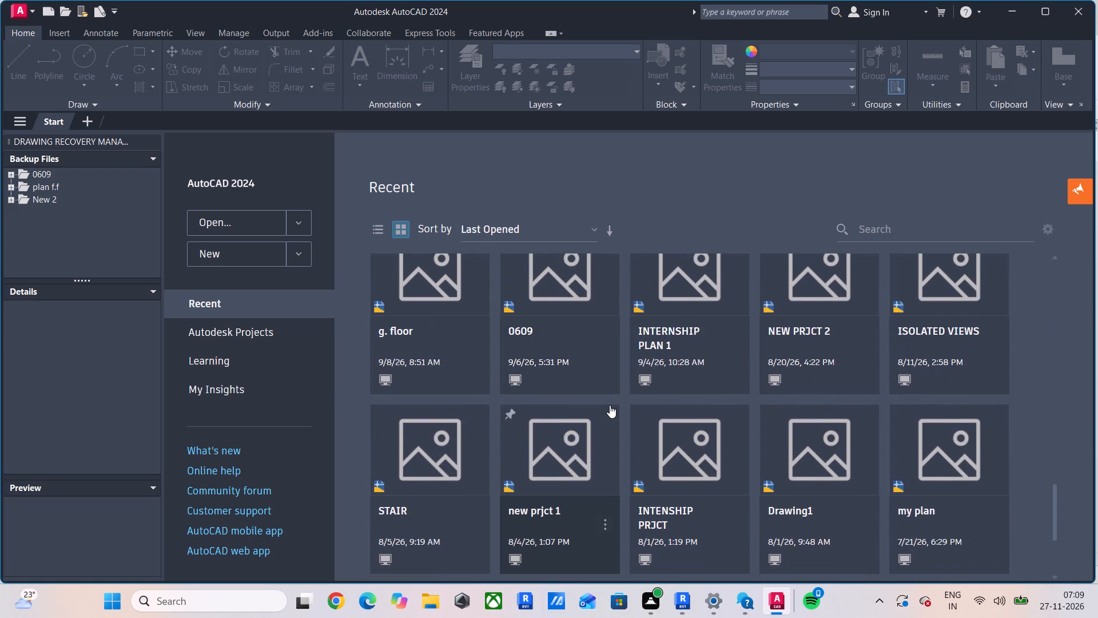
{"action": "scroll", "coordinate": [610, 405], "scroll_direction": "down", "scroll_amount": 5}
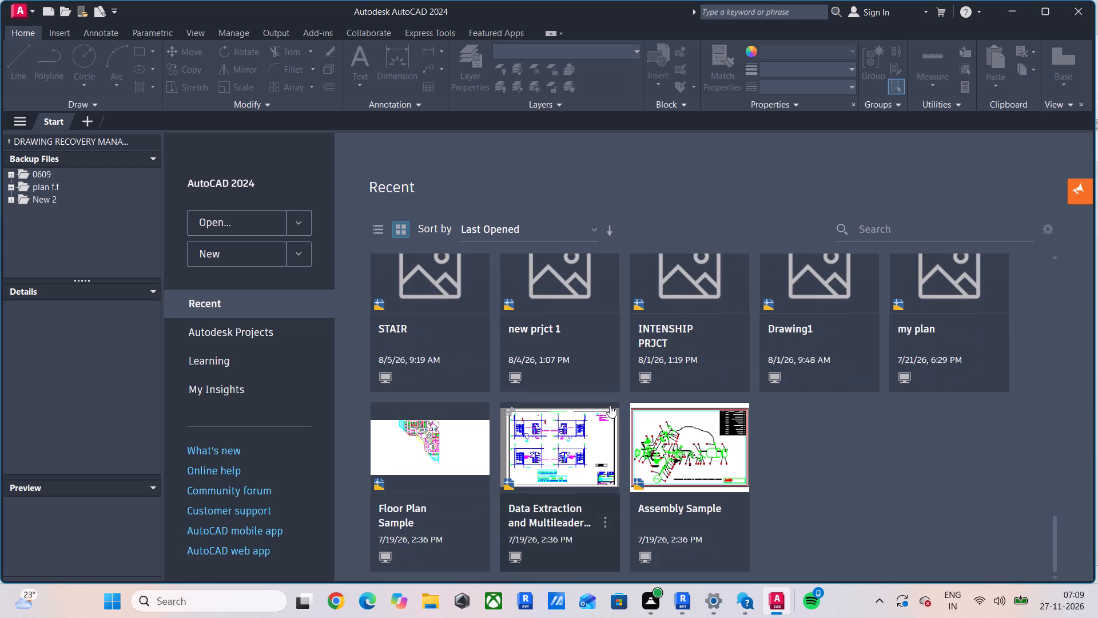
{"action": "scroll", "coordinate": [610, 405], "scroll_direction": "up", "scroll_amount": 20}
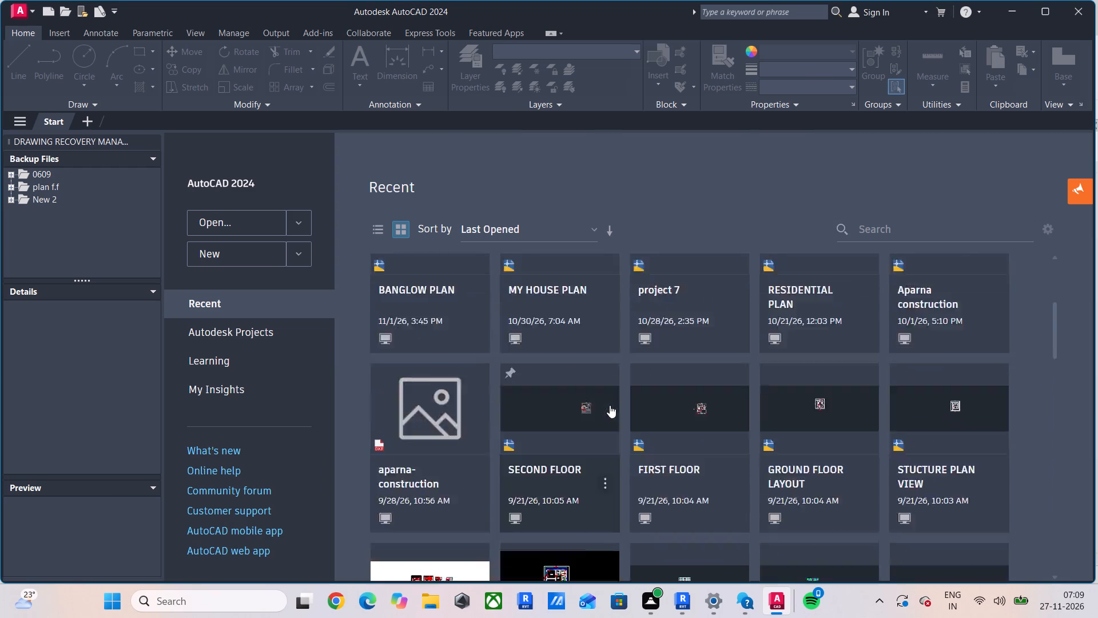
{"action": "scroll", "coordinate": [610, 405], "scroll_direction": "up", "scroll_amount": 1}
{"action": "scroll", "coordinate": [415, 320], "scroll_direction": "up", "scroll_amount": 4}
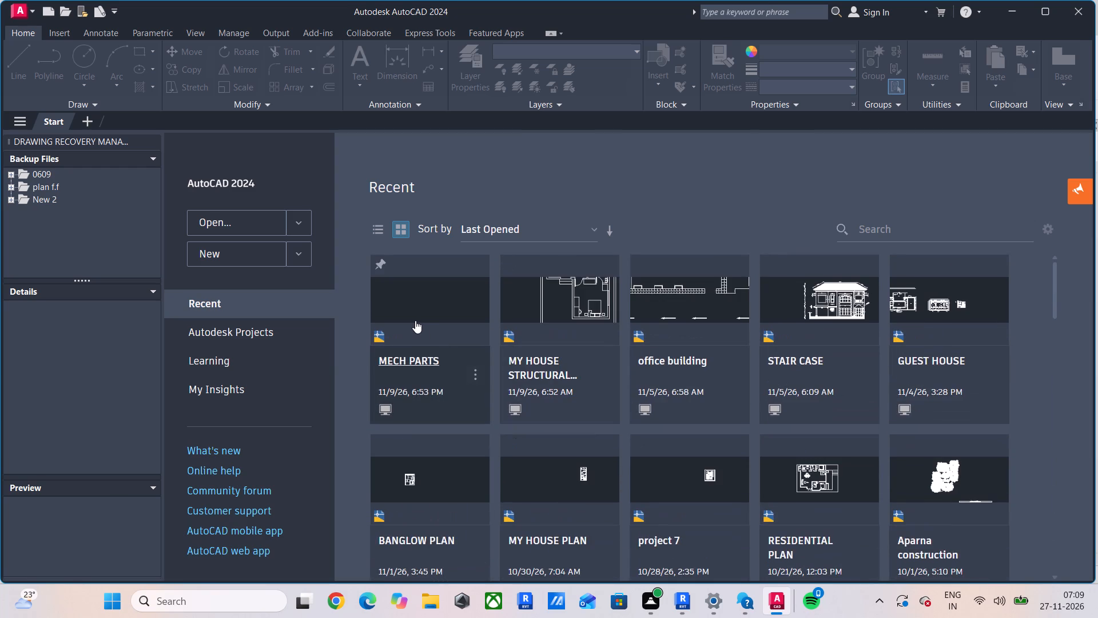
Open the New 2 drawing from the plans folder.
{"action": "left_click", "coordinate": [235, 225]}
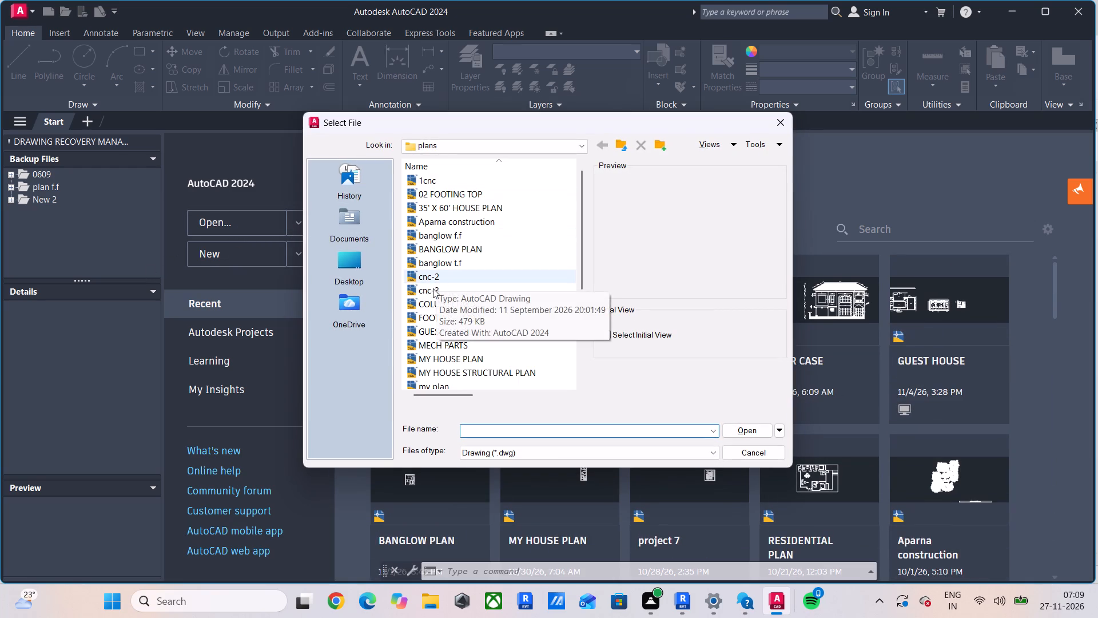
{"action": "scroll", "coordinate": [432, 270], "scroll_direction": "up", "scroll_amount": 3}
{"action": "scroll", "coordinate": [432, 270], "scroll_direction": "down", "scroll_amount": 1}
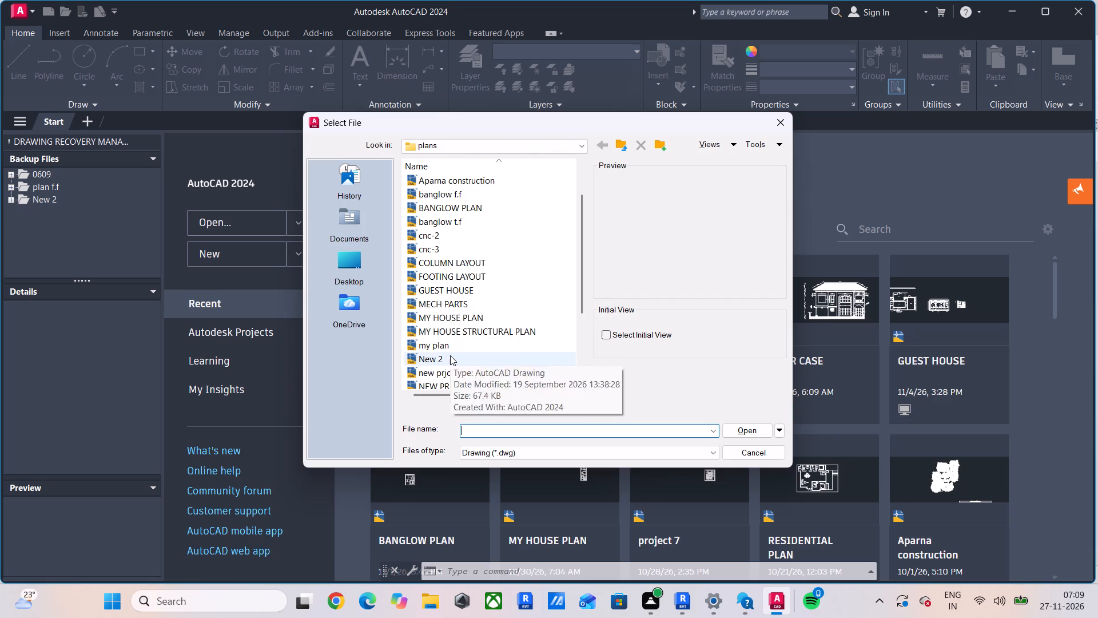
{"action": "left_click", "coordinate": [450, 355]}
{"action": "left_click", "coordinate": [734, 428]}
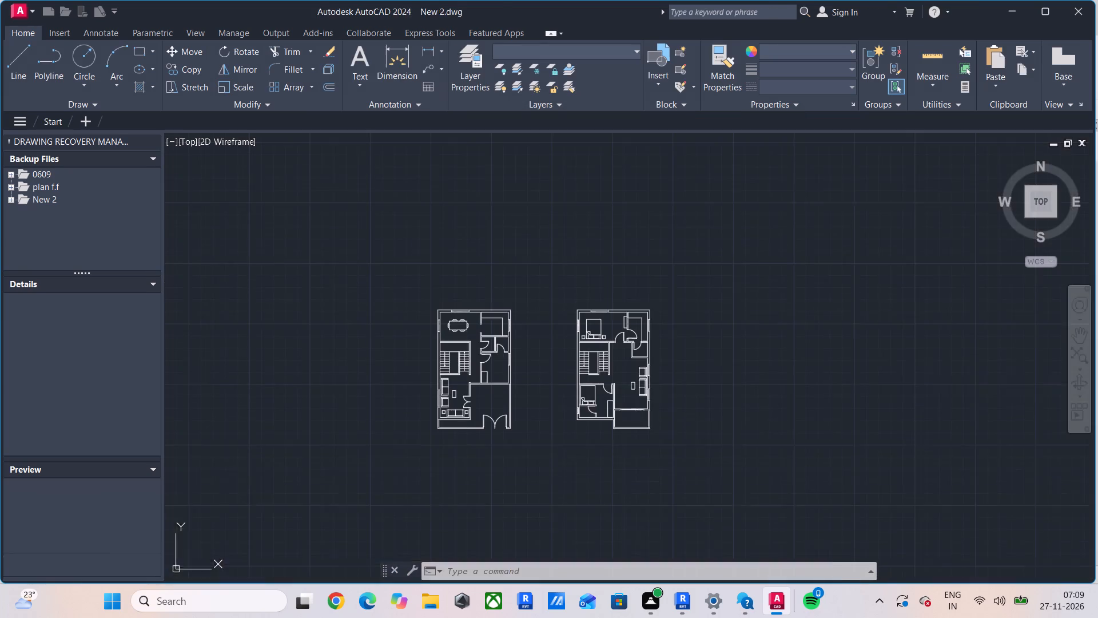
Examine the second of the two floor plans, focusing on its upper bedroom, exterior walls and staircase.
{"action": "scroll", "coordinate": [547, 378], "scroll_direction": "up", "scroll_amount": 4}
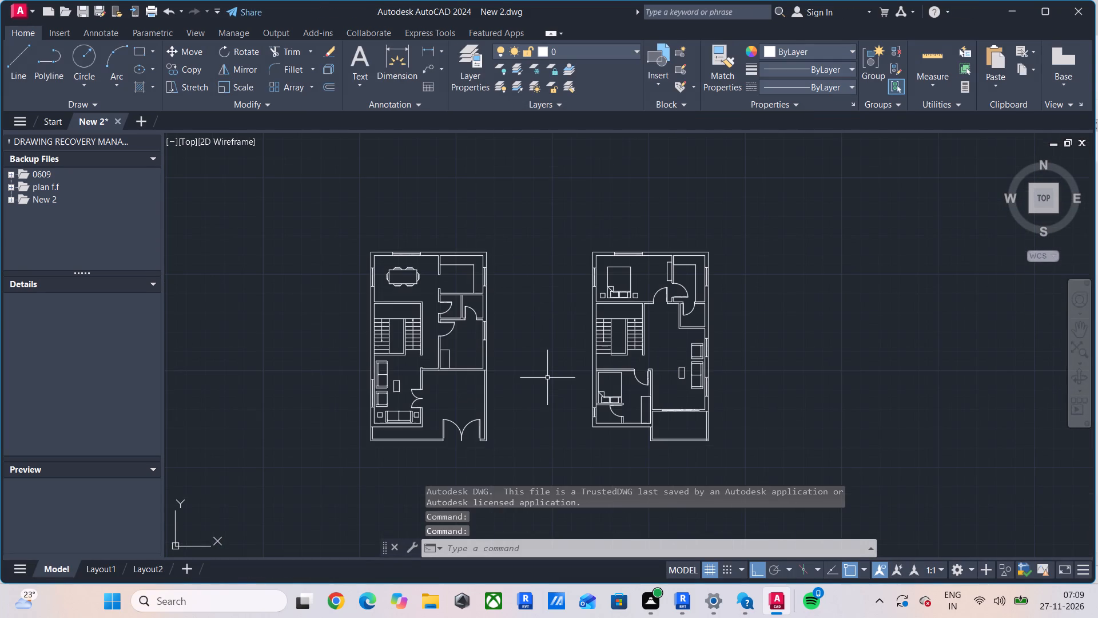
{"action": "middle_click_drag", "start_coordinate": [588, 372], "coordinate": [444, 342]}
{"action": "scroll", "coordinate": [438, 285], "scroll_direction": "up", "scroll_amount": 4}
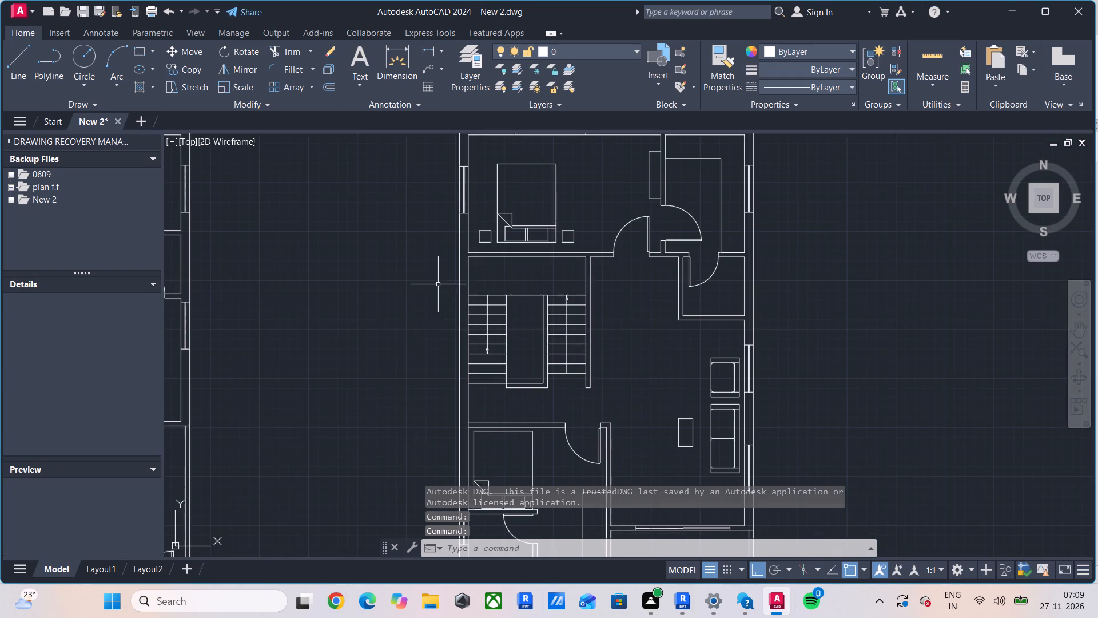
{"action": "middle_click_drag", "start_coordinate": [500, 249], "coordinate": [453, 308]}
{"action": "scroll", "coordinate": [394, 326], "scroll_direction": "up", "scroll_amount": 4}
{"action": "middle_click_drag", "start_coordinate": [426, 318], "coordinate": [245, 375]}
{"action": "scroll", "coordinate": [333, 357], "scroll_direction": "down", "scroll_amount": 4}
{"action": "middle_click_drag", "start_coordinate": [335, 356], "coordinate": [305, 367]}
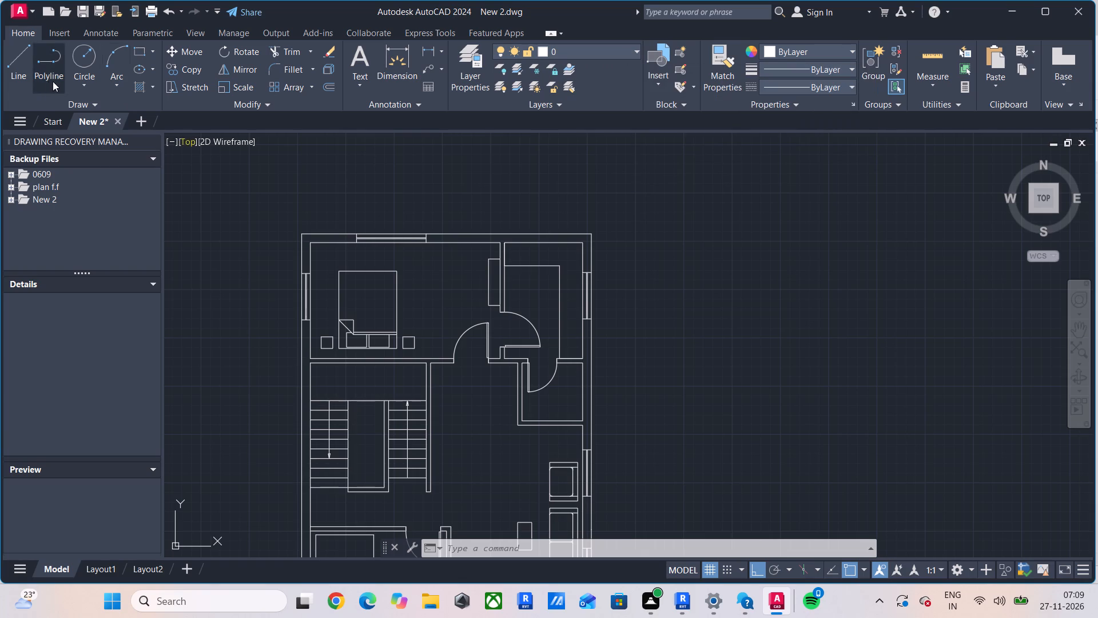
Load the ACAD_ISO03W100 ISO dash space linetype into the drawing.
{"action": "left_click", "coordinate": [21, 63]}
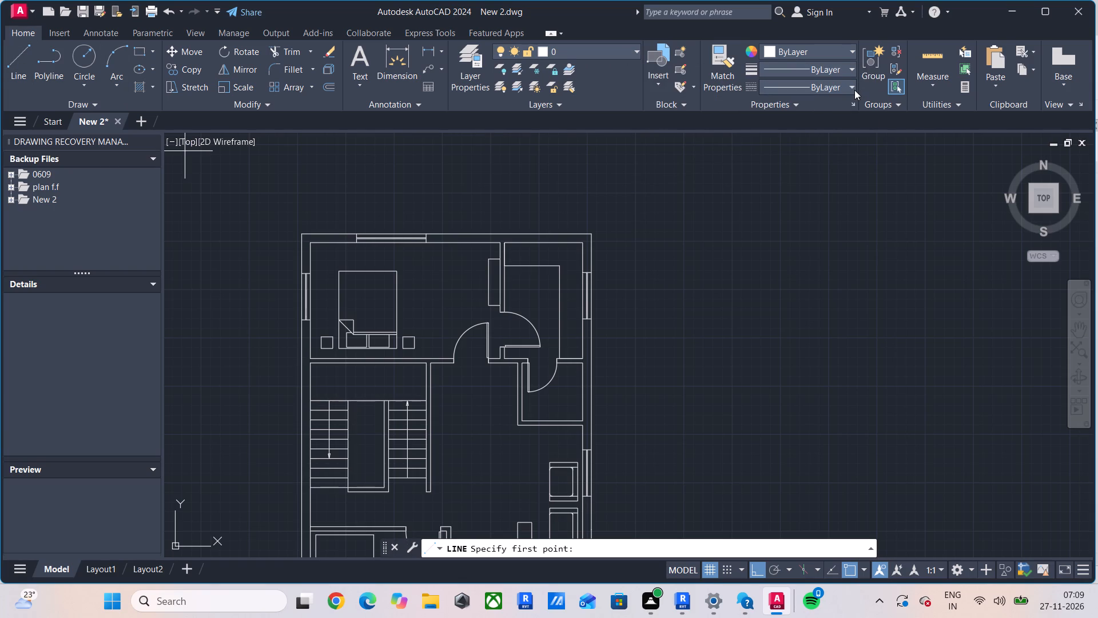
{"action": "left_click", "coordinate": [854, 90]}
{"action": "left_click", "coordinate": [814, 150]}
{"action": "left_click", "coordinate": [671, 177]}
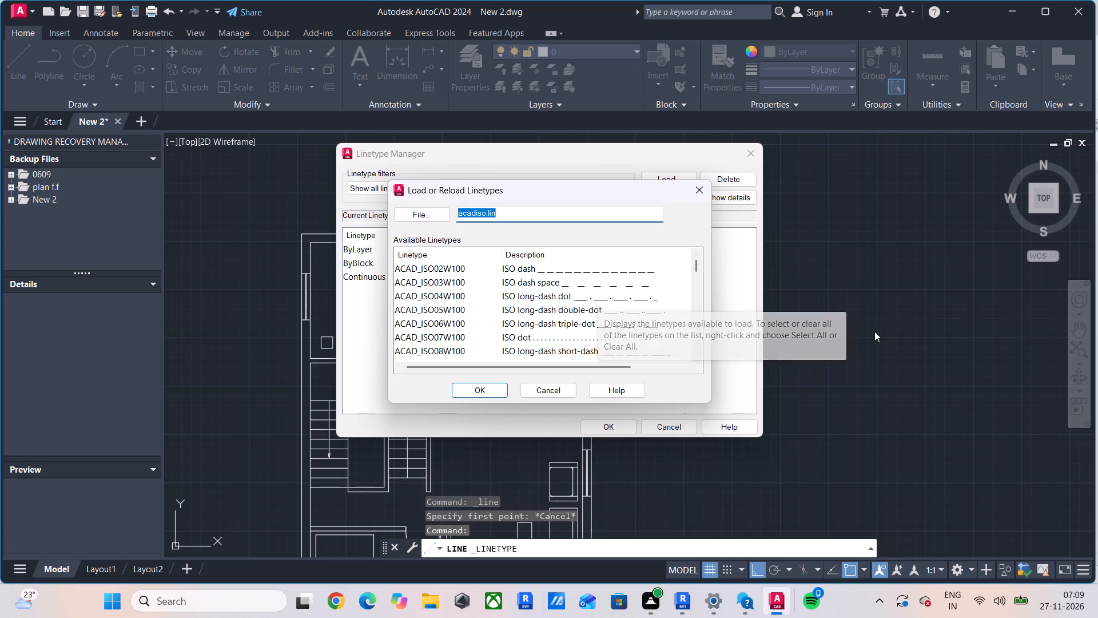
{"action": "left_click", "coordinate": [592, 284]}
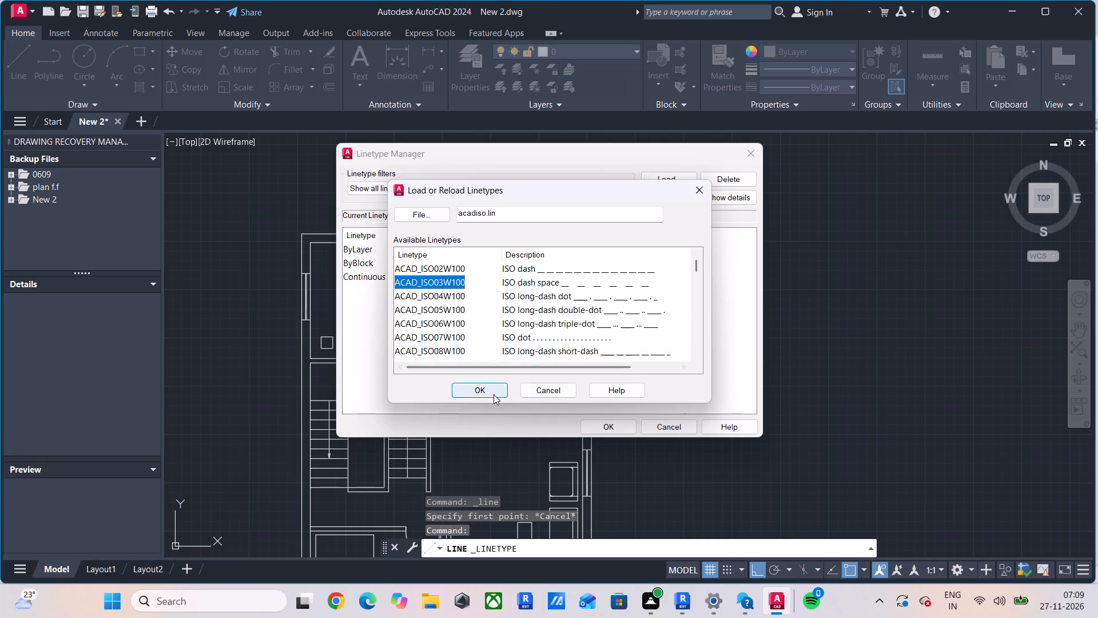
{"action": "left_click", "coordinate": [494, 394]}
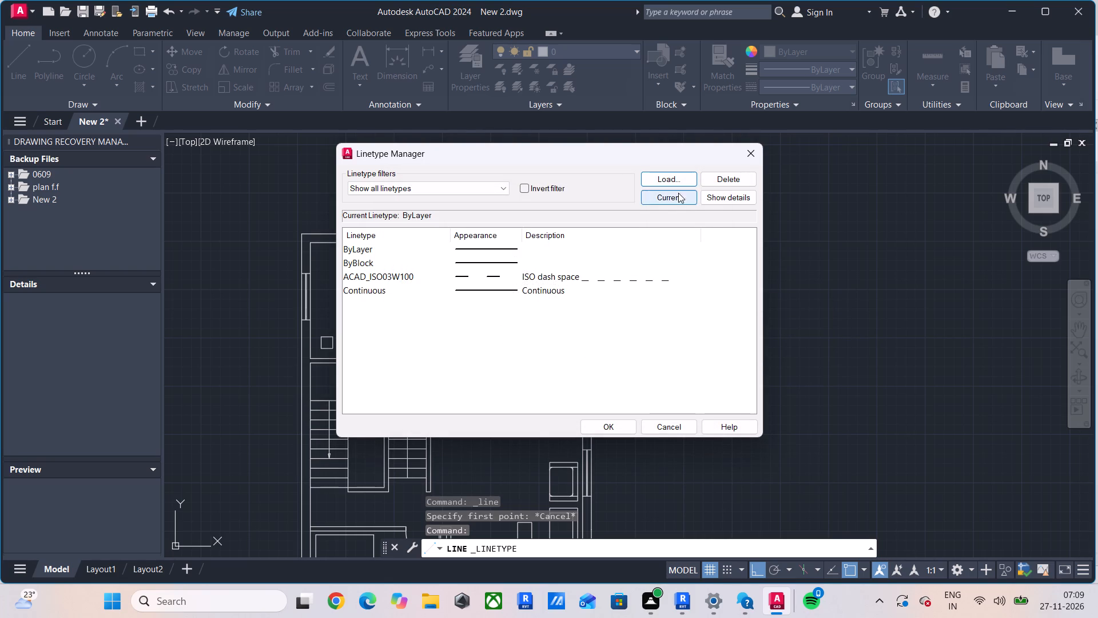
Load the CENTER linetype and make it the current linetype for new objects.
{"action": "left_click", "coordinate": [675, 181]}
{"action": "scroll", "coordinate": [569, 277], "scroll_direction": "down", "scroll_amount": 4}
{"action": "scroll", "coordinate": [569, 277], "scroll_direction": "up", "scroll_amount": 1}
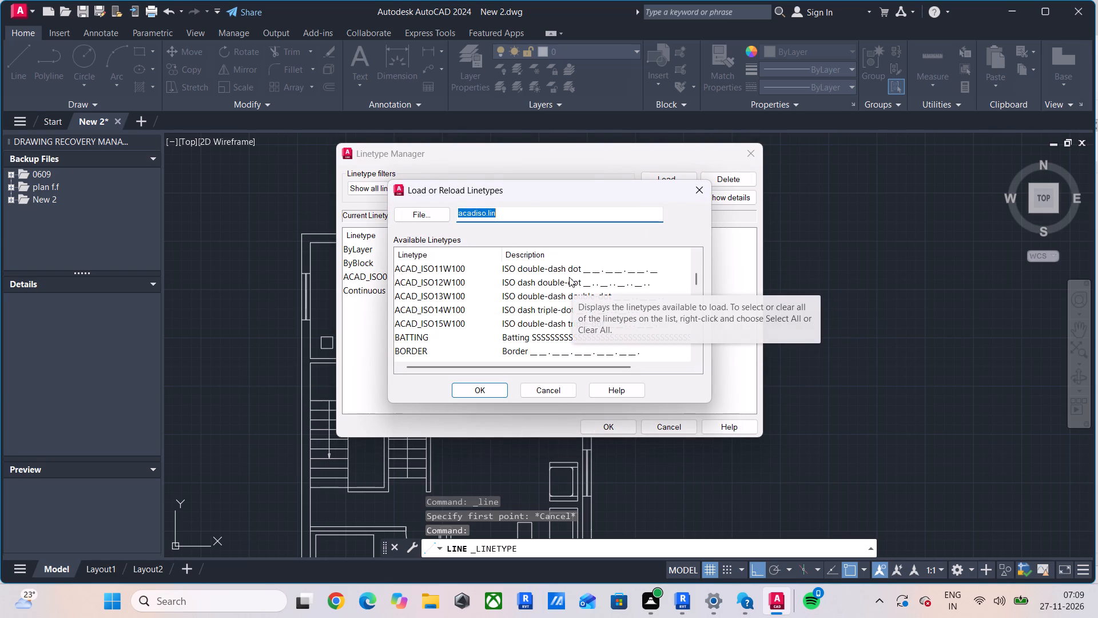
{"action": "scroll", "coordinate": [628, 316], "scroll_direction": "up", "scroll_amount": 1}
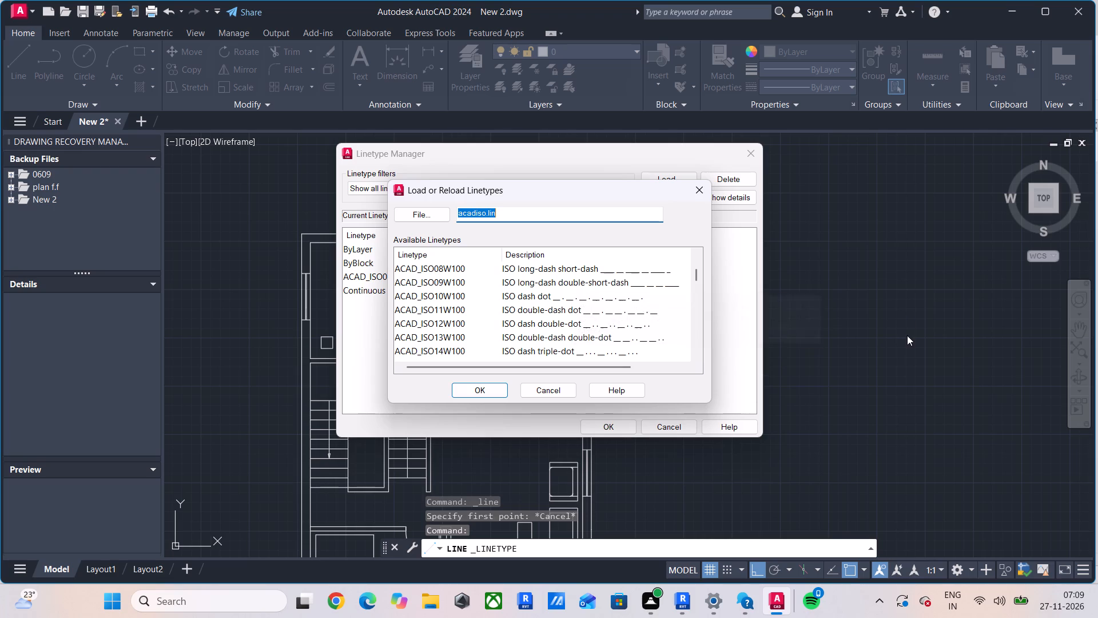
{"action": "scroll", "coordinate": [431, 312], "scroll_direction": "down", "scroll_amount": 1}
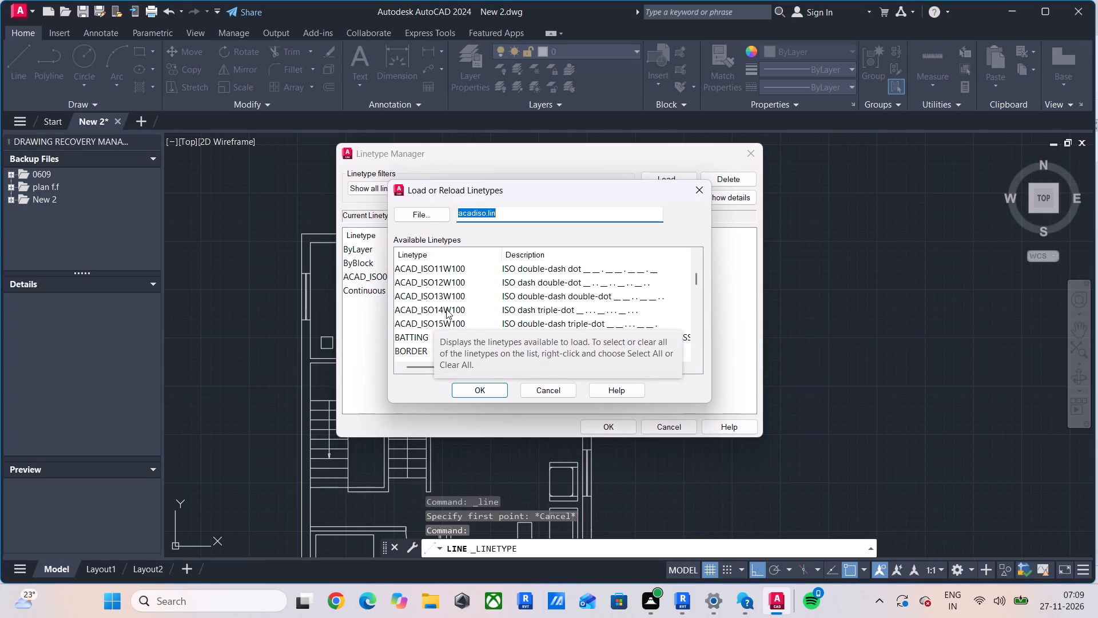
{"action": "scroll", "coordinate": [446, 309], "scroll_direction": "up", "scroll_amount": 1}
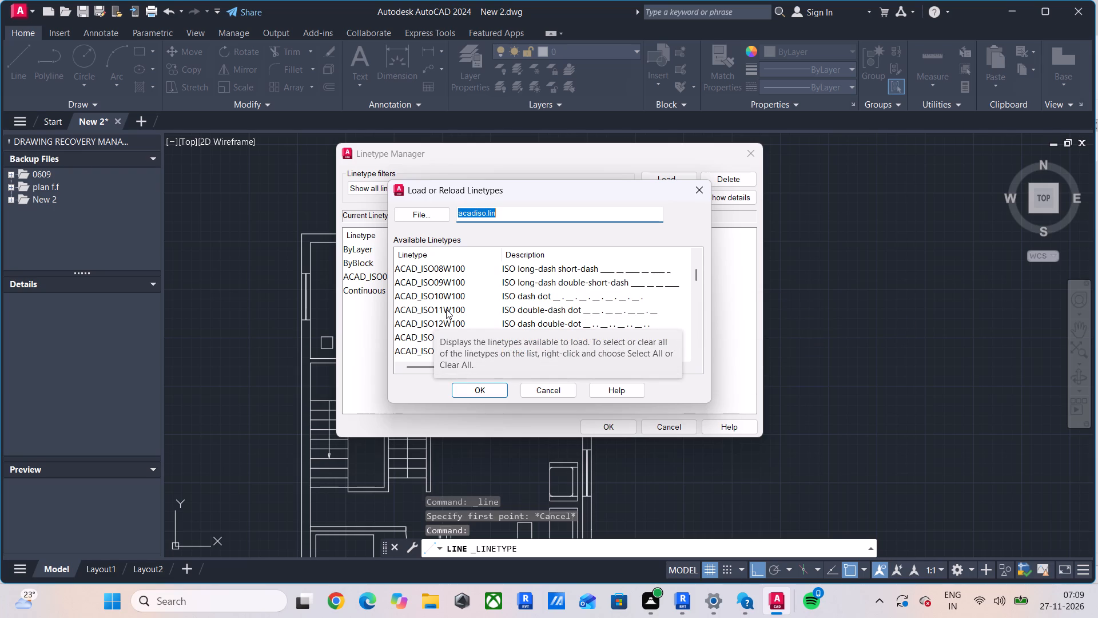
{"action": "scroll", "coordinate": [447, 308], "scroll_direction": "down", "scroll_amount": 2}
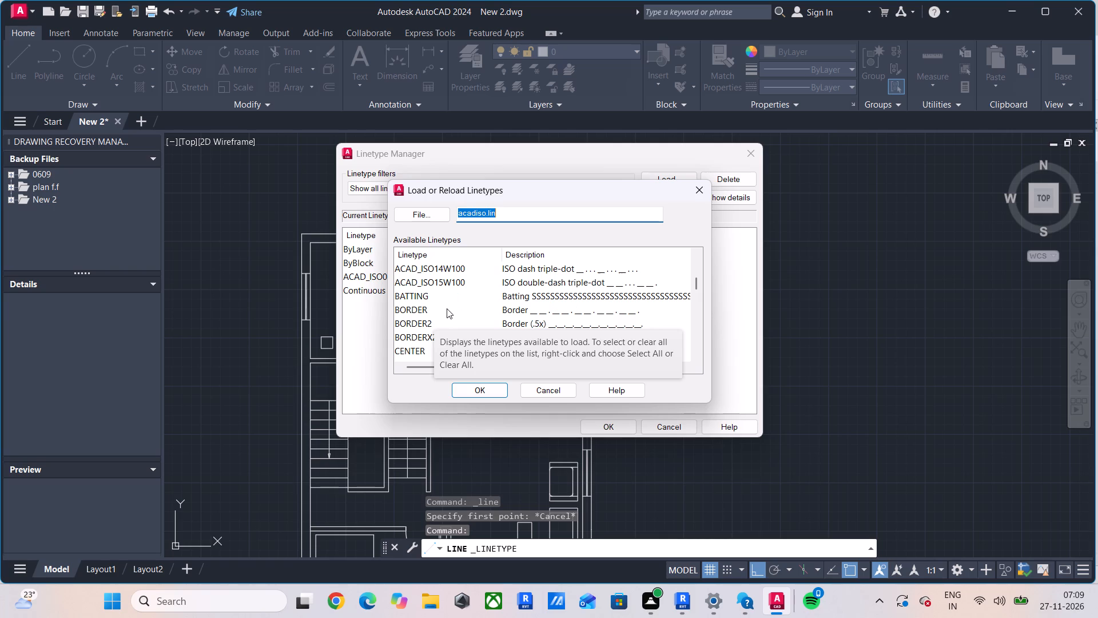
{"action": "scroll", "coordinate": [447, 308], "scroll_direction": "down", "scroll_amount": 1}
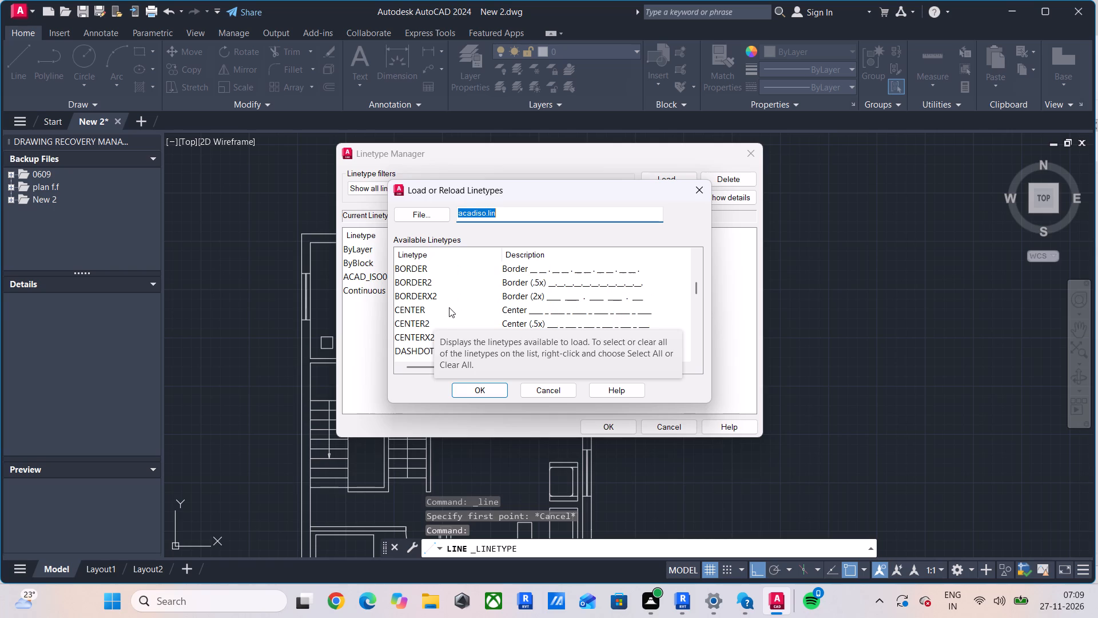
{"action": "left_click", "coordinate": [424, 311]}
{"action": "left_click", "coordinate": [496, 388]}
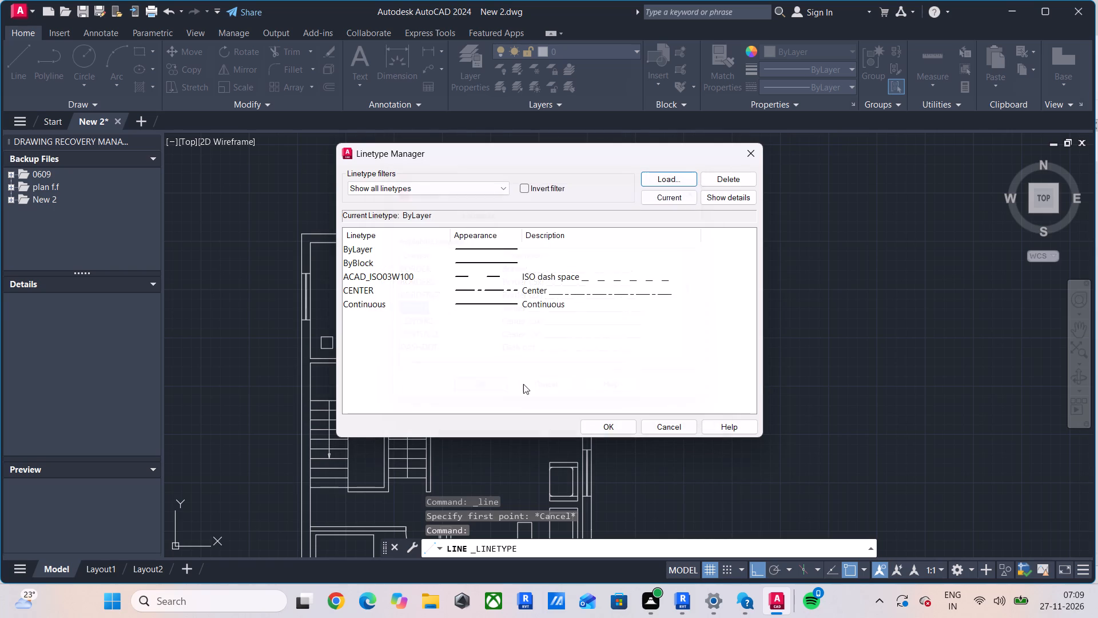
{"action": "left_click", "coordinate": [518, 291]}
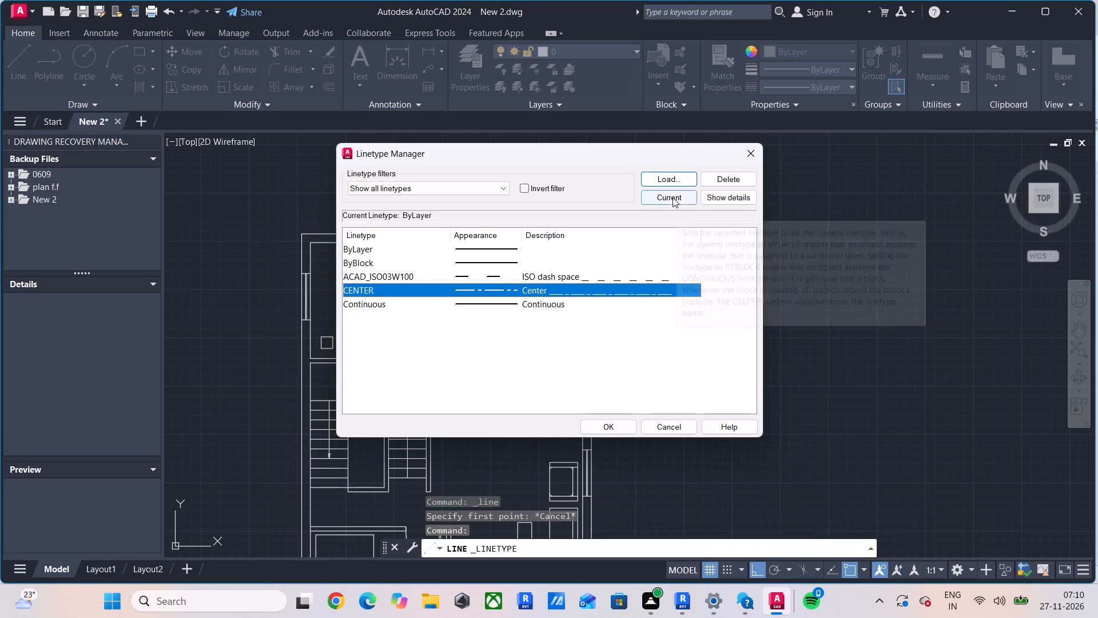
{"action": "left_click", "coordinate": [673, 197]}
{"action": "left_click", "coordinate": [607, 427]}
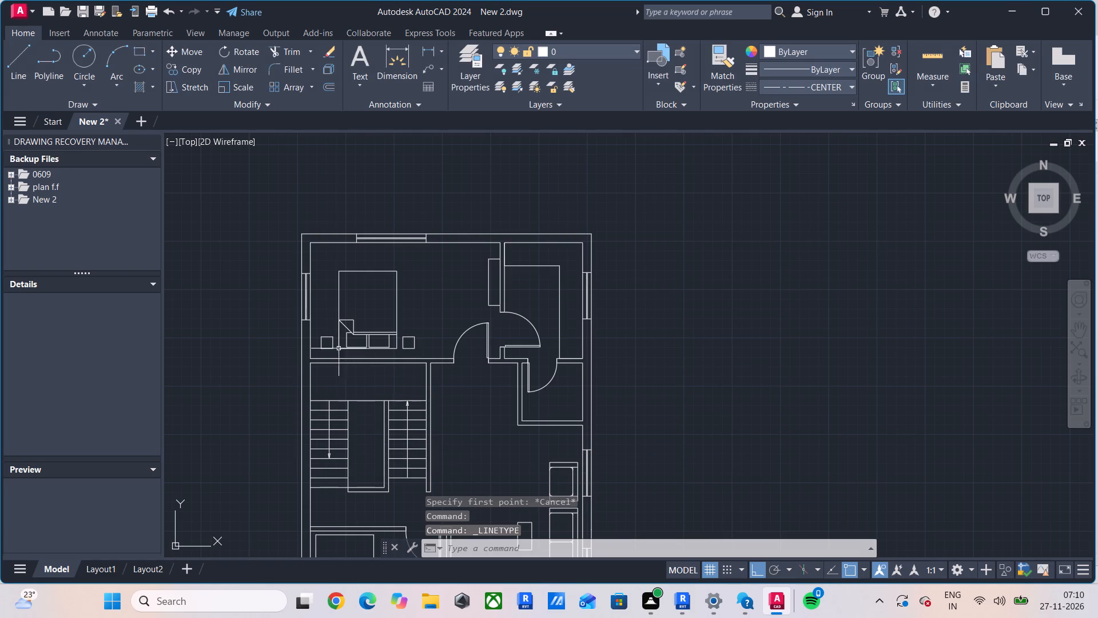
Draw a horizontal centreline in the top exterior wall of the second plan, from the window's left jamb midpoint to beyond the right exterior wall.
{"action": "scroll", "coordinate": [305, 241], "scroll_direction": "up", "scroll_amount": 3}
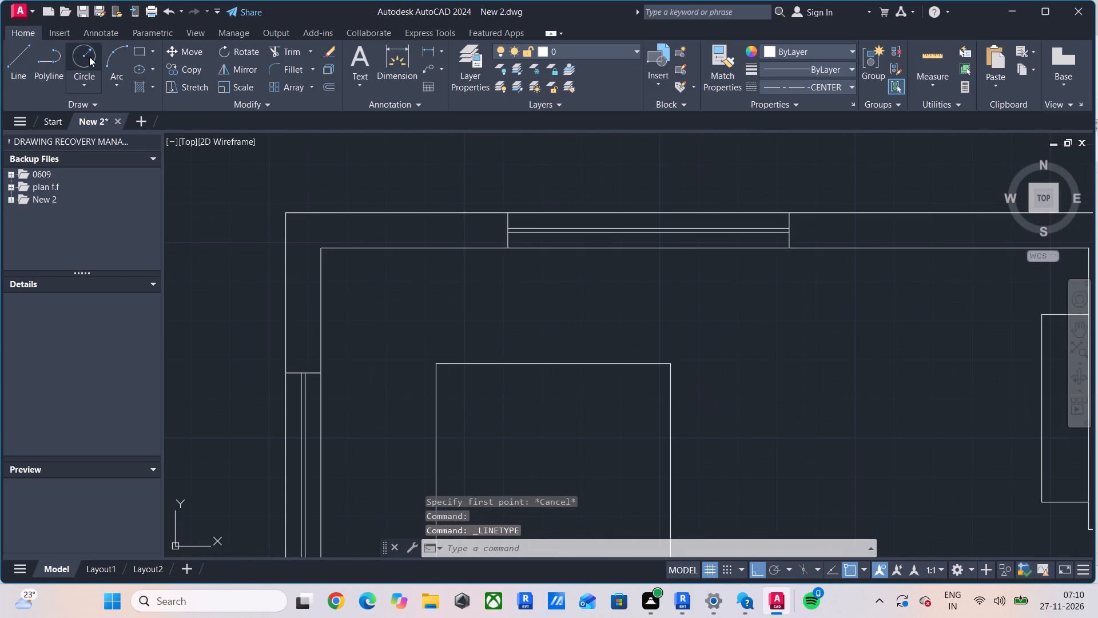
{"action": "left_click", "coordinate": [19, 60]}
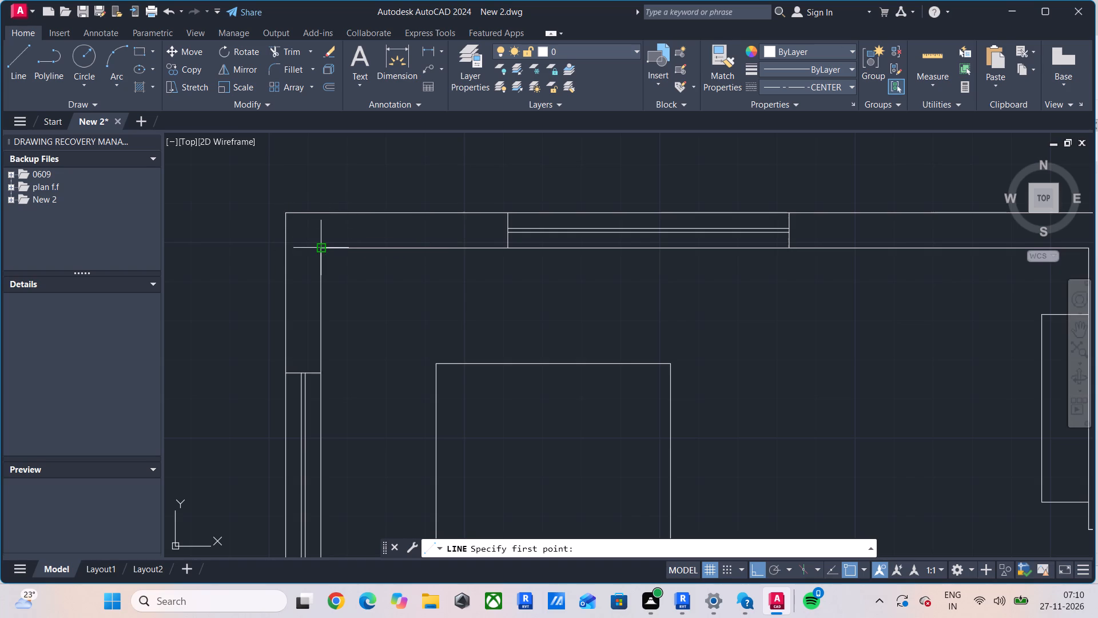
{"action": "scroll", "coordinate": [509, 232], "scroll_direction": "up", "scroll_amount": 5}
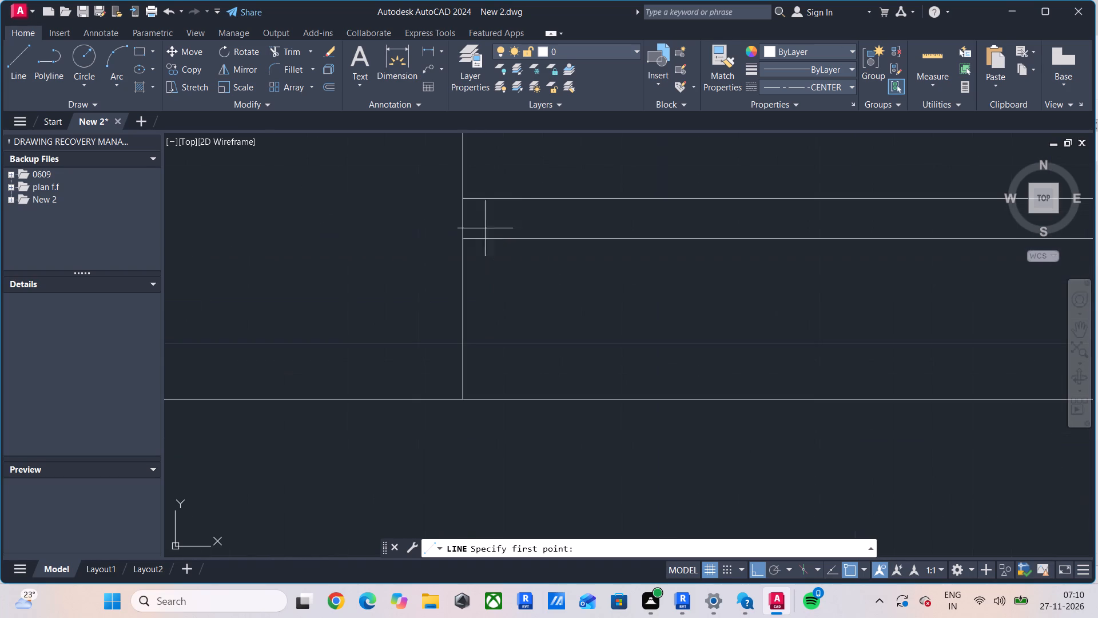
{"action": "left_click", "coordinate": [463, 219]}
{"action": "scroll", "coordinate": [349, 223], "scroll_direction": "down", "scroll_amount": 9}
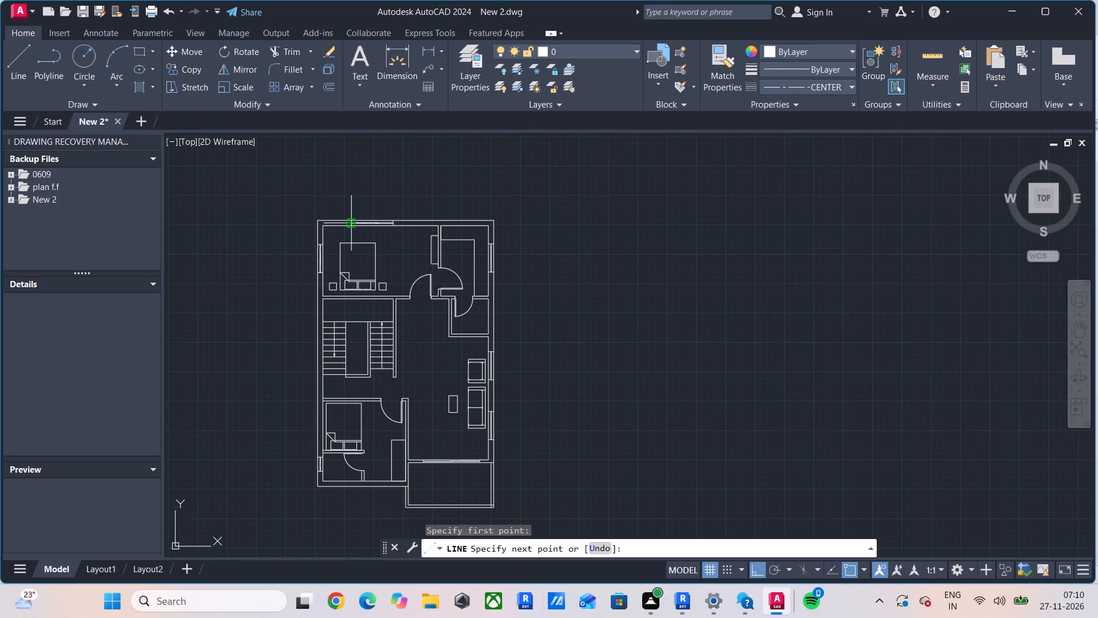
{"action": "left_click", "coordinate": [705, 223]}
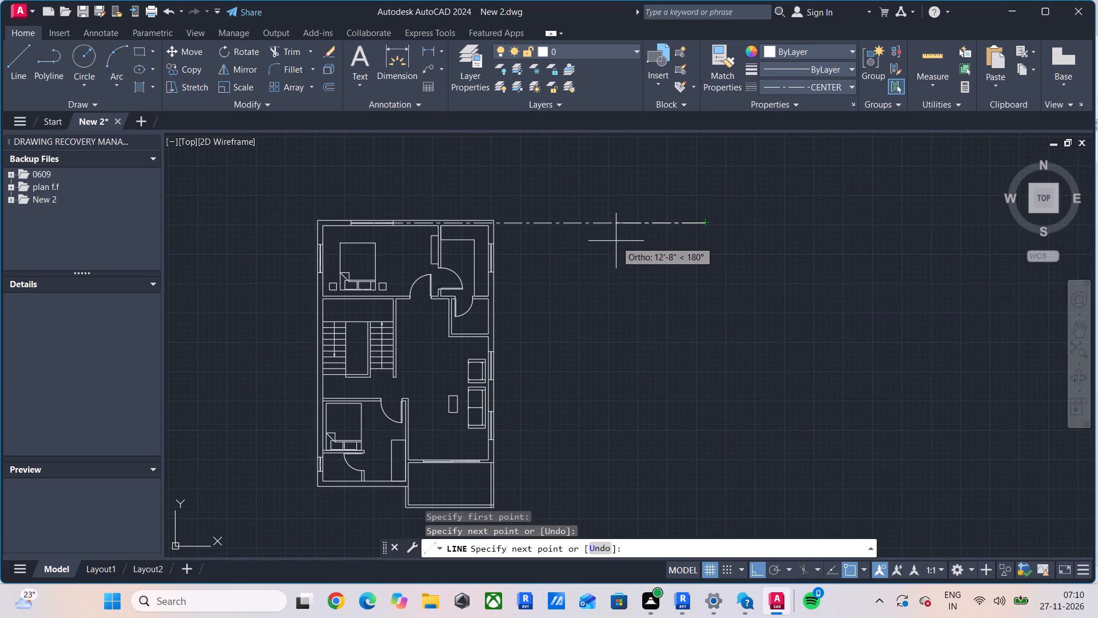
{"action": "key", "text": "Escape"}
Stretch the left end of the top wall's centreline horizontally to well beyond the building's left exterior wall.
{"action": "scroll", "coordinate": [351, 250], "scroll_direction": "up", "scroll_amount": 3}
{"action": "scroll", "coordinate": [524, 223], "scroll_direction": "down", "scroll_amount": 3}
{"action": "middle_click_drag", "start_coordinate": [524, 227], "coordinate": [527, 275]}
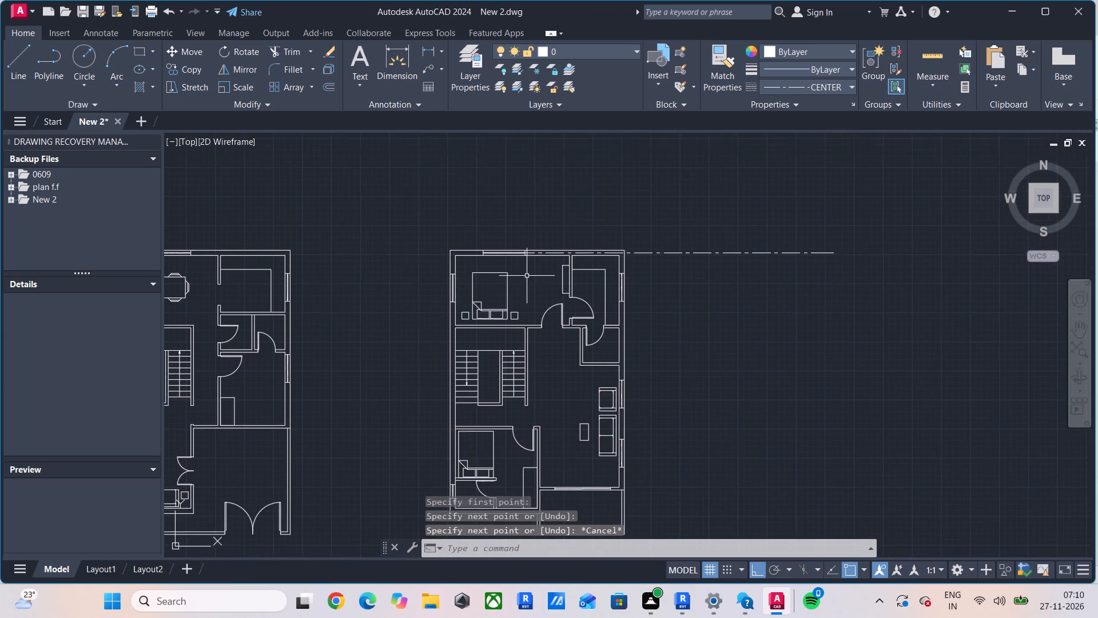
{"action": "scroll", "coordinate": [533, 274], "scroll_direction": "up", "scroll_amount": 2}
{"action": "left_click", "coordinate": [558, 221]}
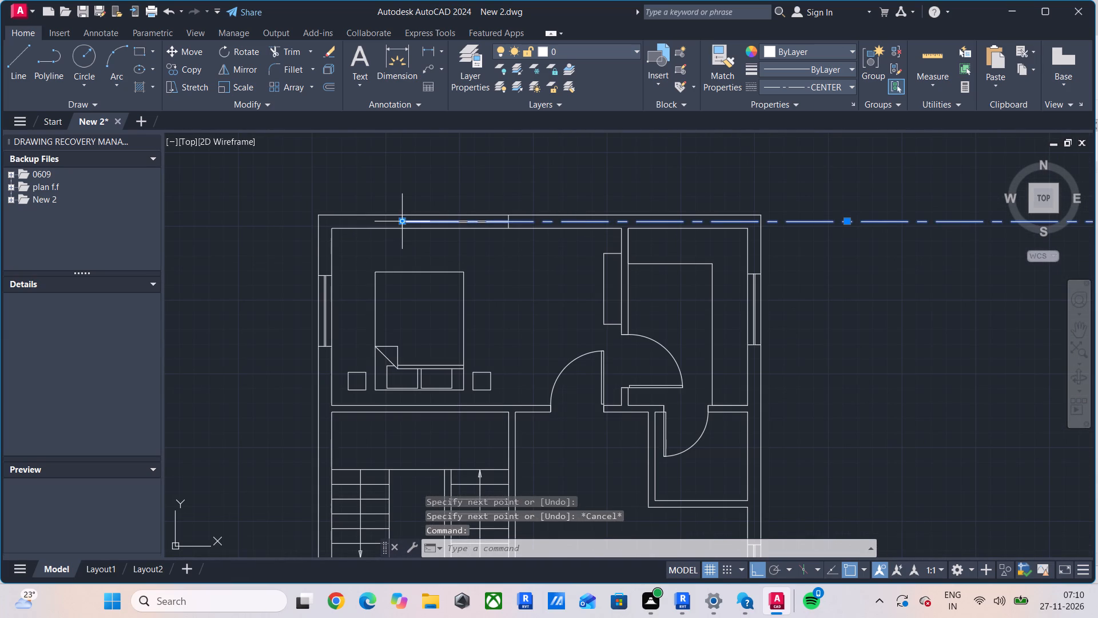
{"action": "left_click_drag", "start_coordinate": [401, 221], "coordinate": [317, 221]}
{"action": "middle_click_drag", "start_coordinate": [317, 221], "coordinate": [495, 221]}
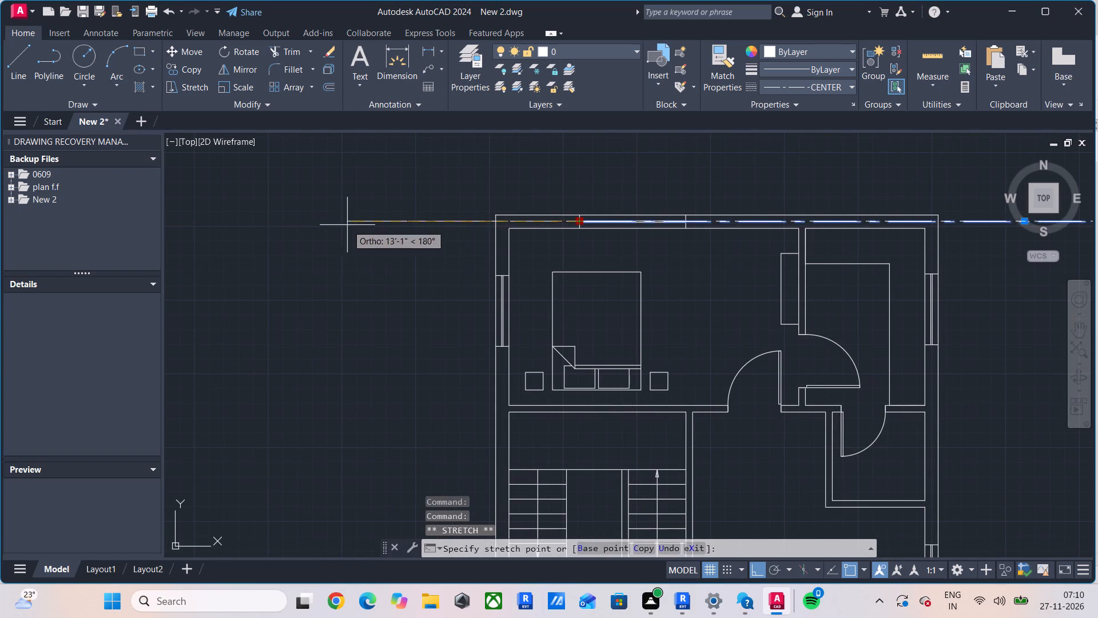
{"action": "left_click", "coordinate": [335, 224]}
{"action": "key", "text": "Escape"}
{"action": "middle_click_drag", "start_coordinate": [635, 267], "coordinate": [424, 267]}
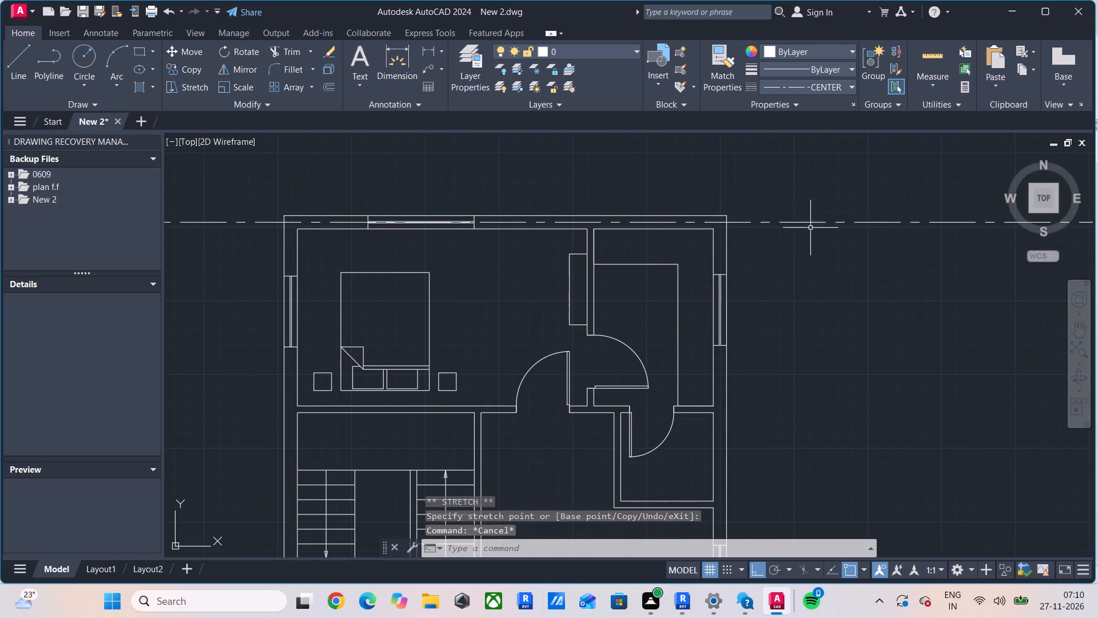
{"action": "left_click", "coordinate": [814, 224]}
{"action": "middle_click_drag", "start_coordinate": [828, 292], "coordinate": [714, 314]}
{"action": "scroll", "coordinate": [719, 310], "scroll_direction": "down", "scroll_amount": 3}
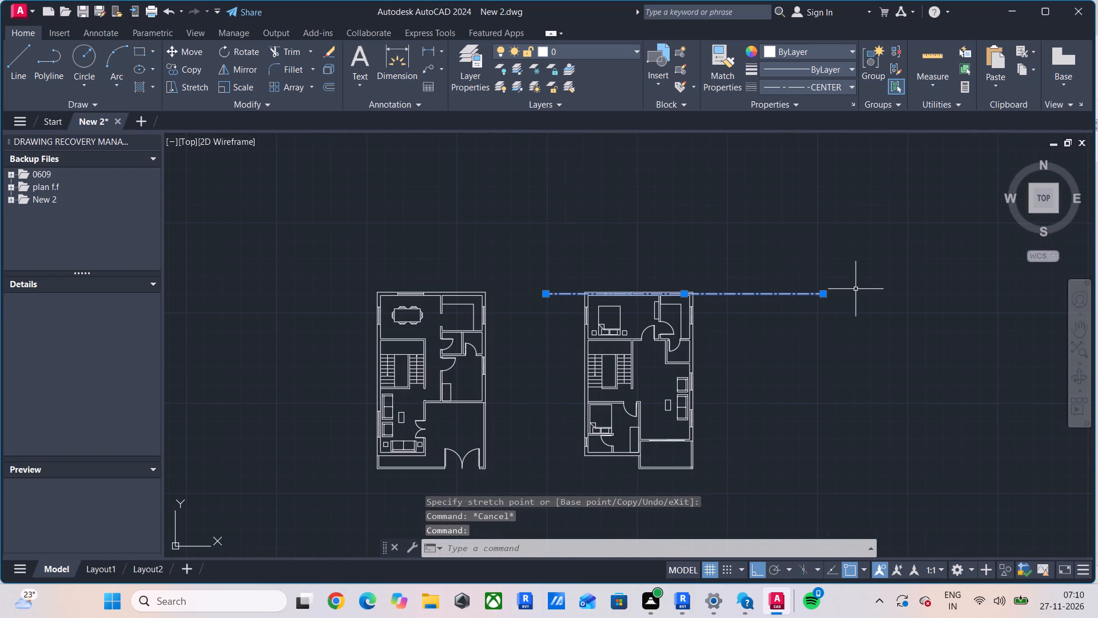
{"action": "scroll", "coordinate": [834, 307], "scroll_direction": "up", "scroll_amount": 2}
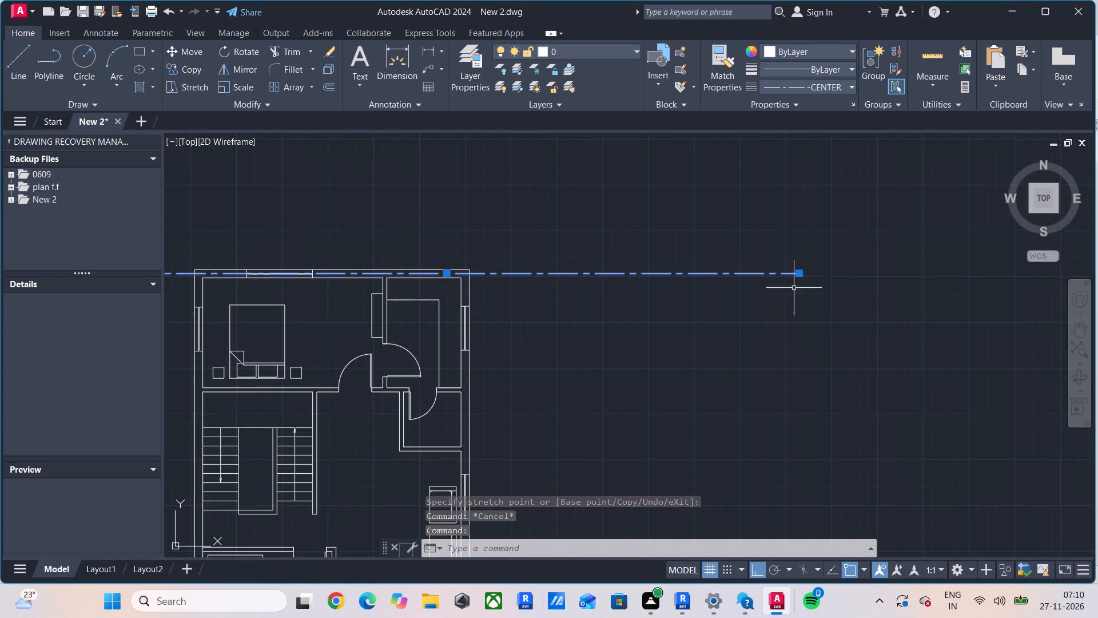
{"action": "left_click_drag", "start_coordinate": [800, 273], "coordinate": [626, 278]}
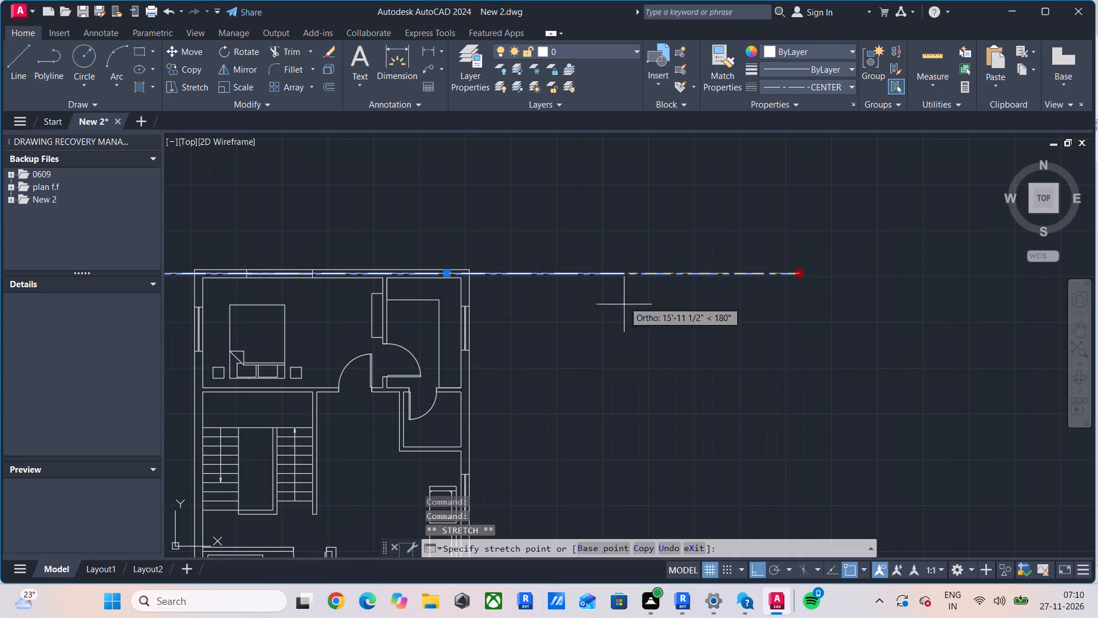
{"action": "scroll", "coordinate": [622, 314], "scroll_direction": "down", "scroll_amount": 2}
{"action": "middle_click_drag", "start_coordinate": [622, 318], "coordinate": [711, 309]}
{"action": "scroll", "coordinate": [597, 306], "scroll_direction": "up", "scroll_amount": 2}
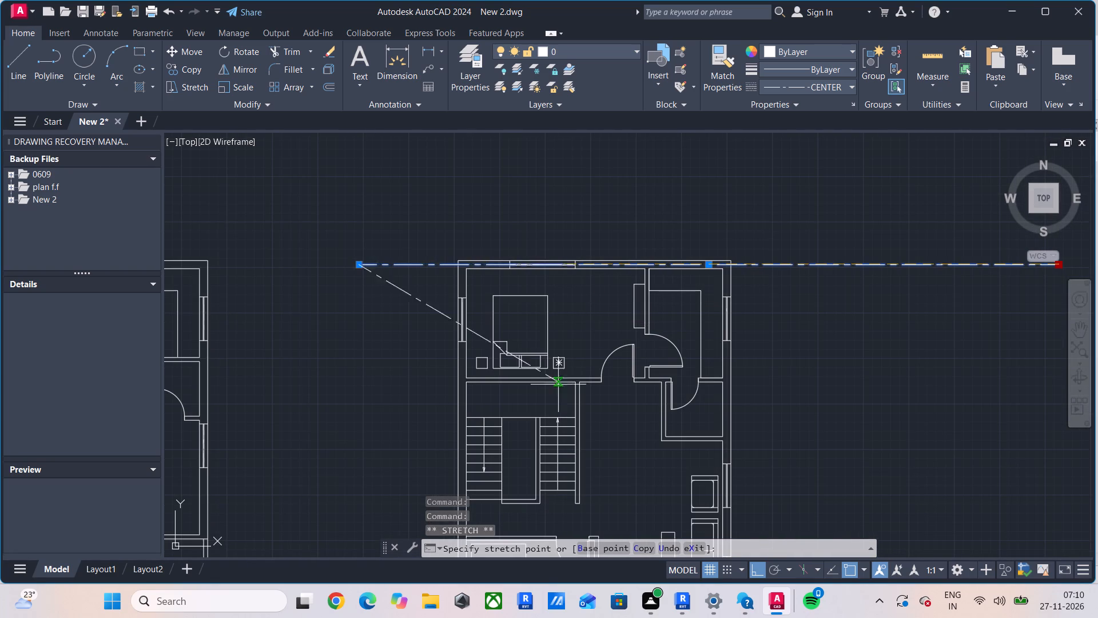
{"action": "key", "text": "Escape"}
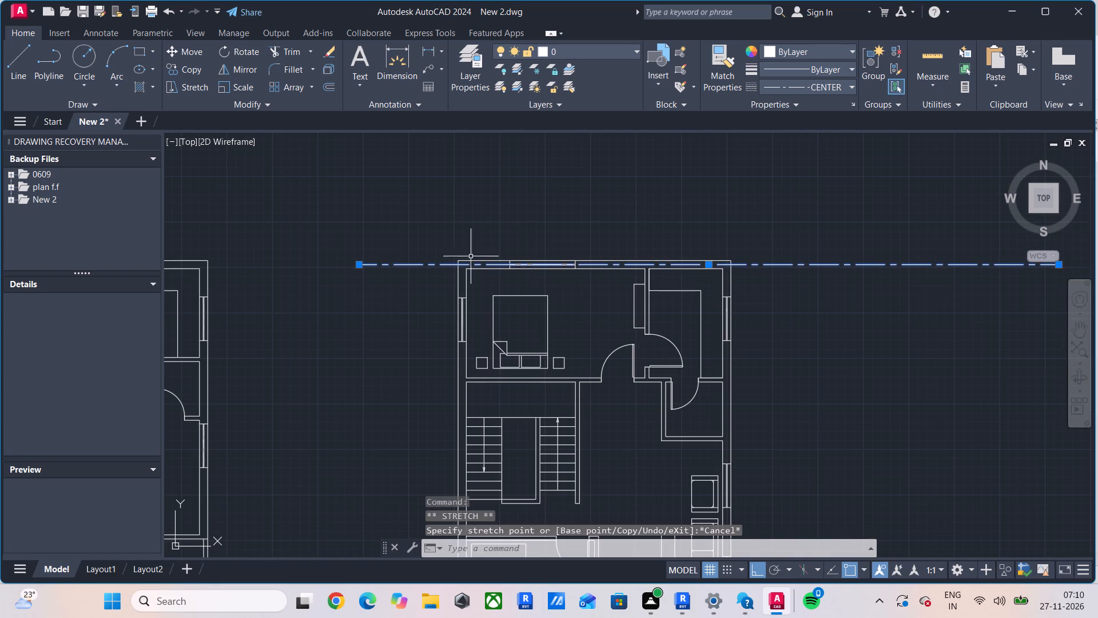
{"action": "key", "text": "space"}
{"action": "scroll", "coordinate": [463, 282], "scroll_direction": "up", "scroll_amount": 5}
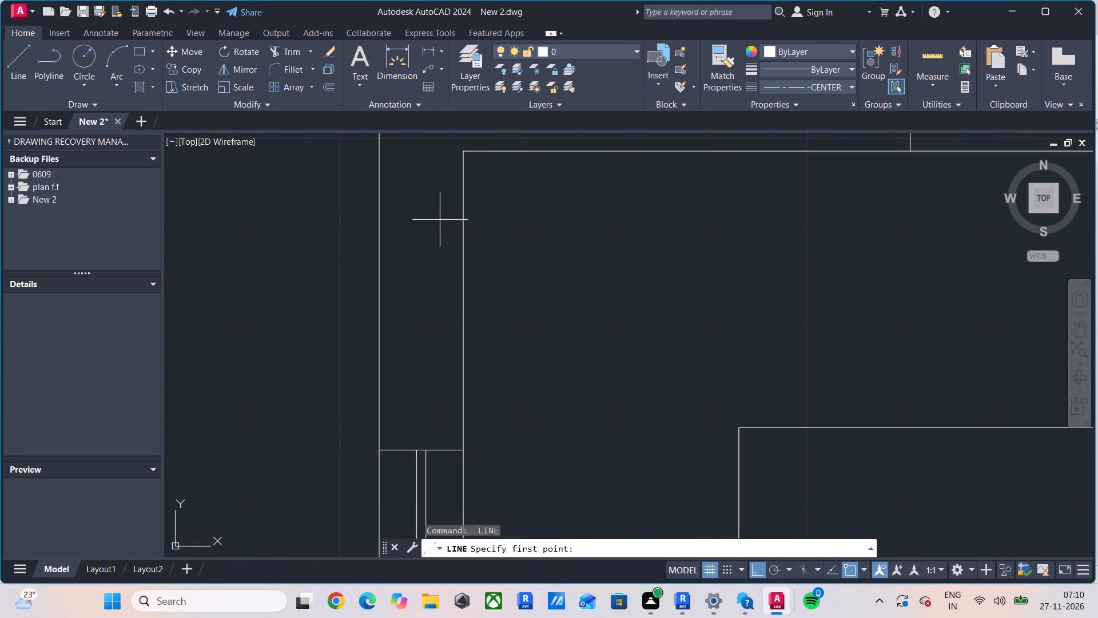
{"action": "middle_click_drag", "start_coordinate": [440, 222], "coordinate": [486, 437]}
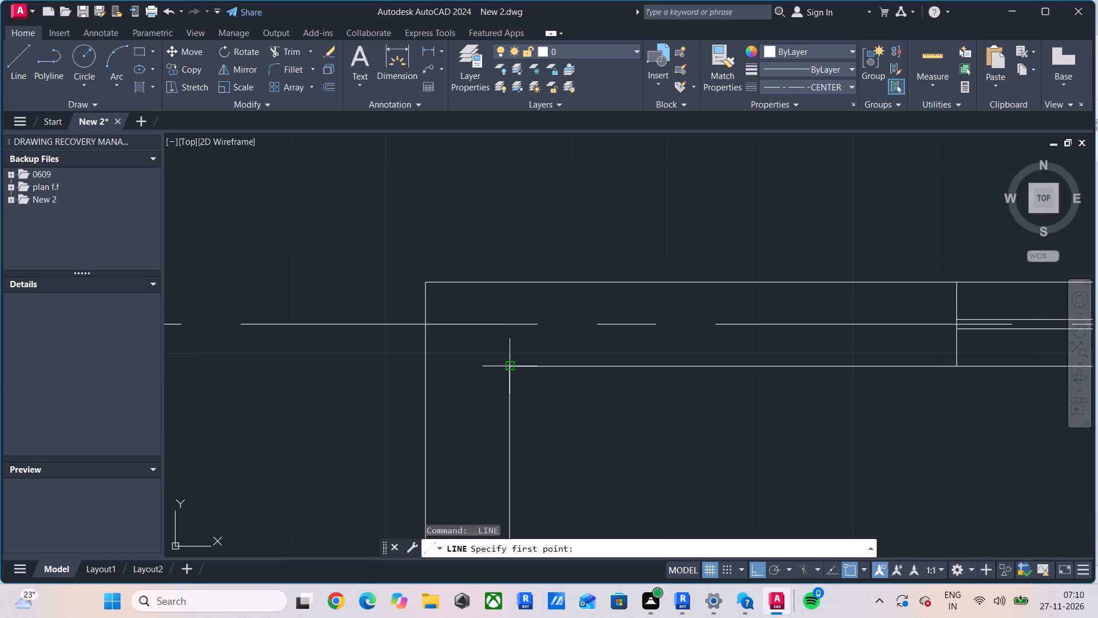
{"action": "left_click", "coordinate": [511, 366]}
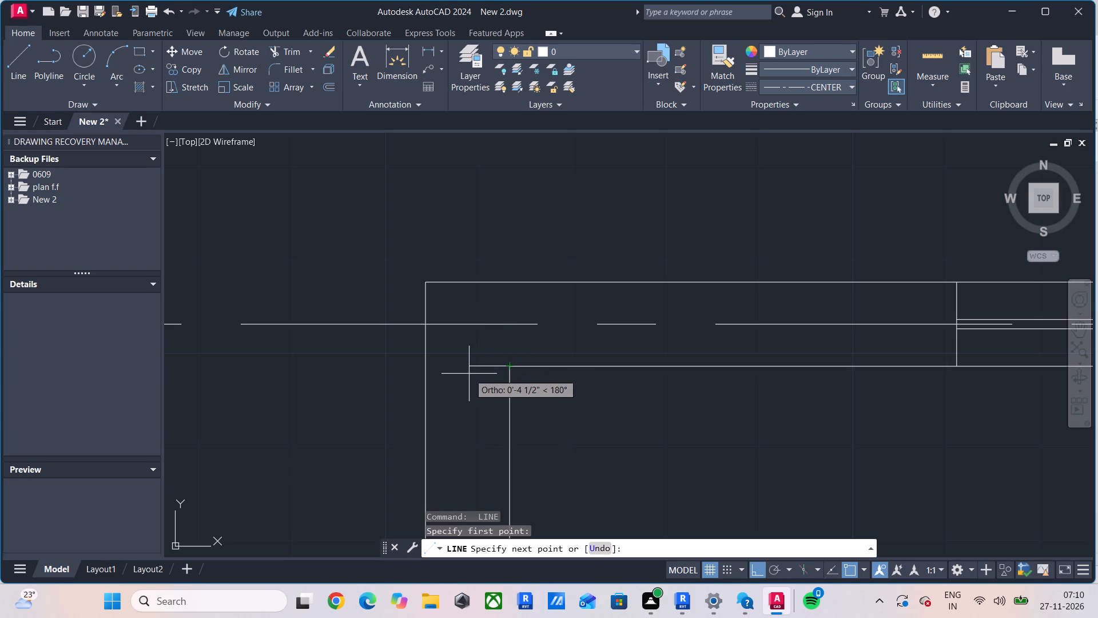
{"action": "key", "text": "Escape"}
Draw a vertical centreline about 48'-5" long down the left exterior wall, starting 4.5" left of its upper inner corner by tracking.
{"action": "key", "text": "space"}
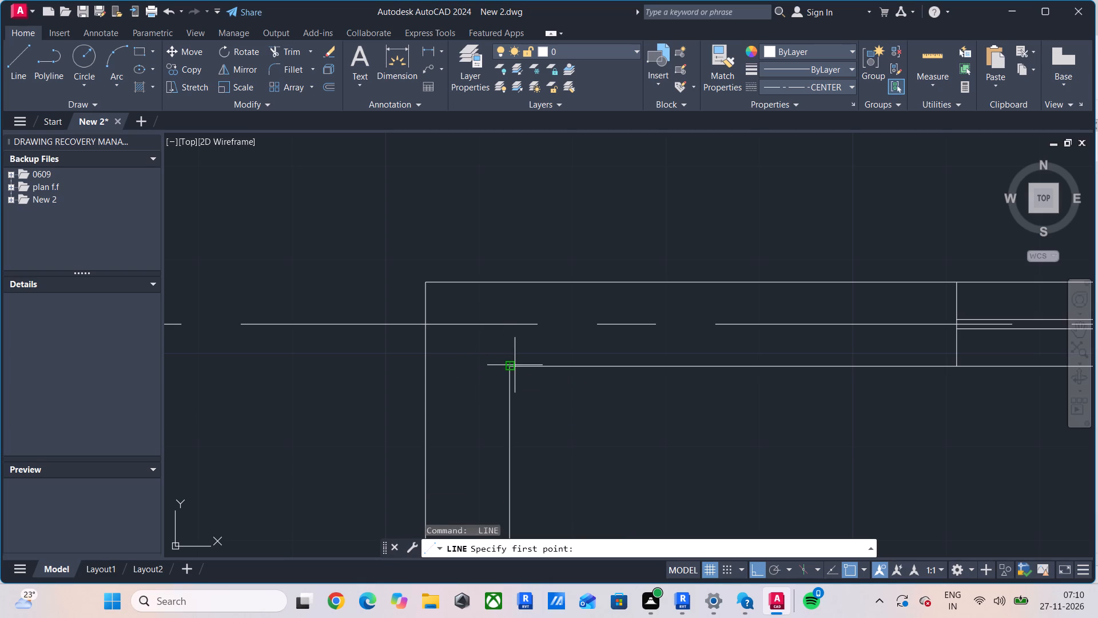
{"action": "type", "text": "TK"}
{"action": "key", "text": "Return"}
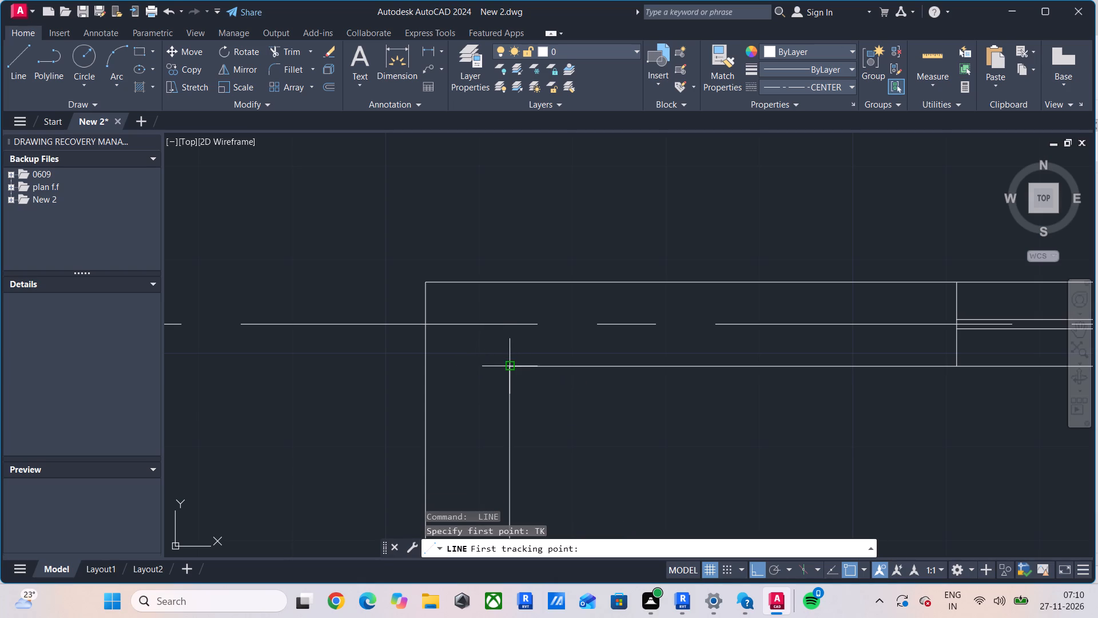
{"action": "left_click", "coordinate": [510, 368]}
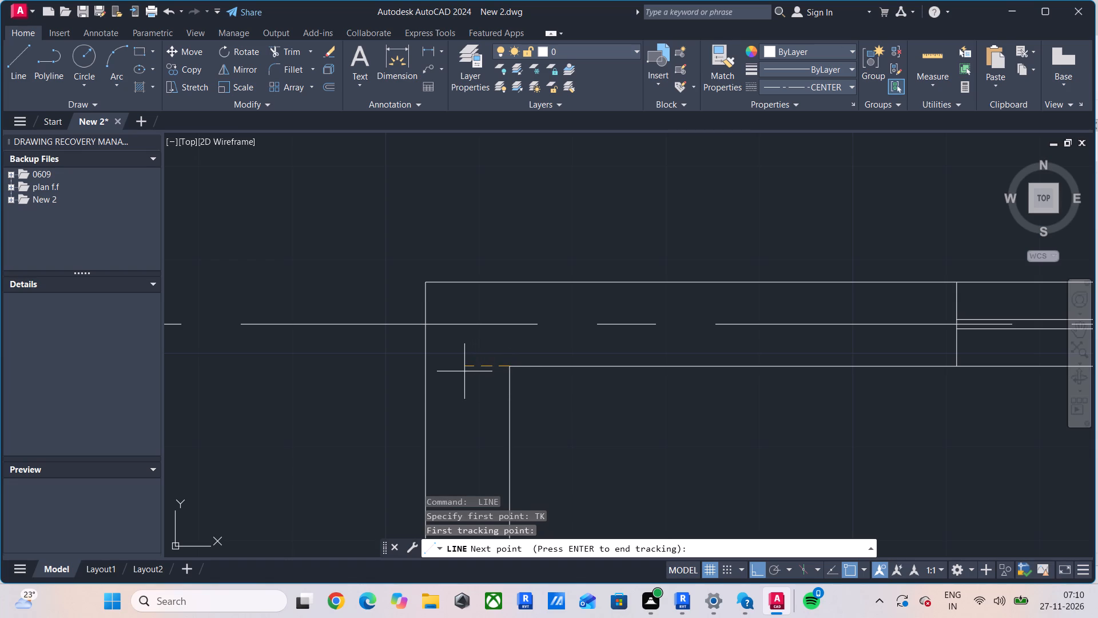
{"action": "type", "text": "4.5"}
{"action": "key", "text": "Return"}
{"action": "key", "text": "Return"}
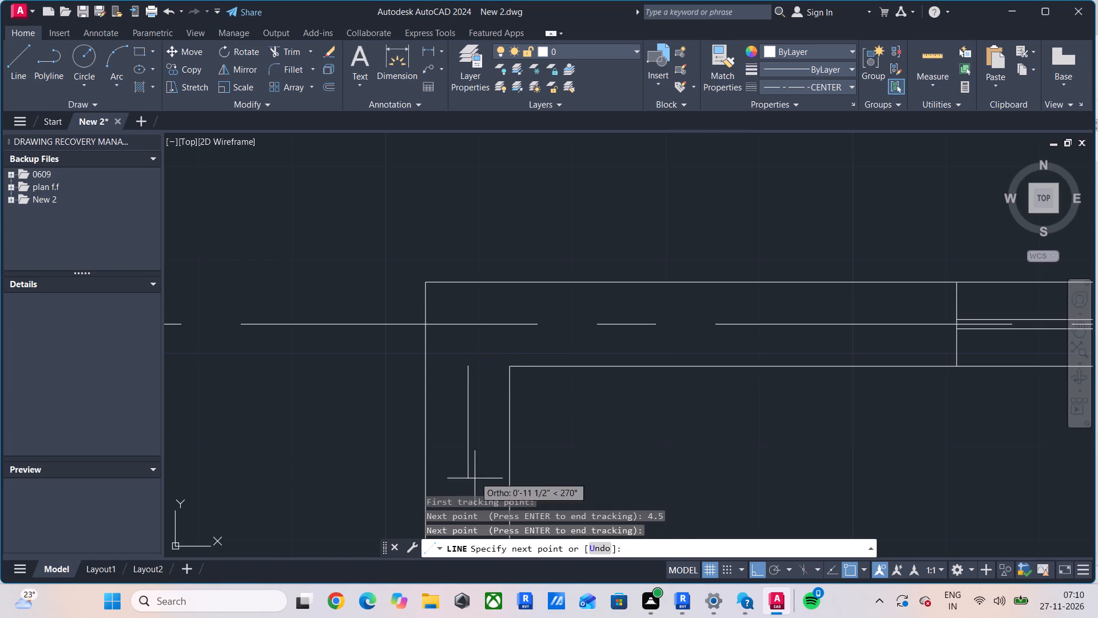
{"action": "scroll", "coordinate": [475, 480], "scroll_direction": "down", "scroll_amount": 5}
{"action": "middle_click_drag", "start_coordinate": [476, 478], "coordinate": [514, 239]}
{"action": "middle_click_drag", "start_coordinate": [517, 397], "coordinate": [519, 242]}
{"action": "middle_click_drag", "start_coordinate": [517, 476], "coordinate": [536, 336]}
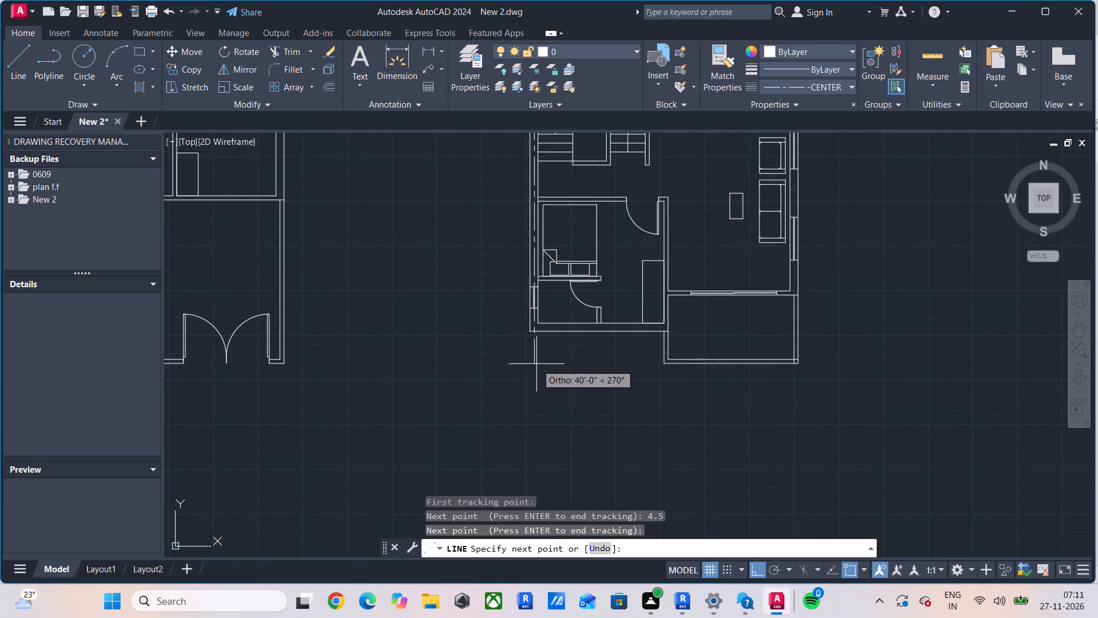
{"action": "left_click", "coordinate": [531, 455]}
{"action": "key", "text": "Escape"}
Draw a horizontal centreline about 37'-8" to the right along the lower bedroom's bottom exterior wall, tracked 4.5" below its inner left corner.
{"action": "middle_click_drag", "start_coordinate": [598, 358], "coordinate": [590, 406]}
{"action": "scroll", "coordinate": [516, 381], "scroll_direction": "up", "scroll_amount": 5}
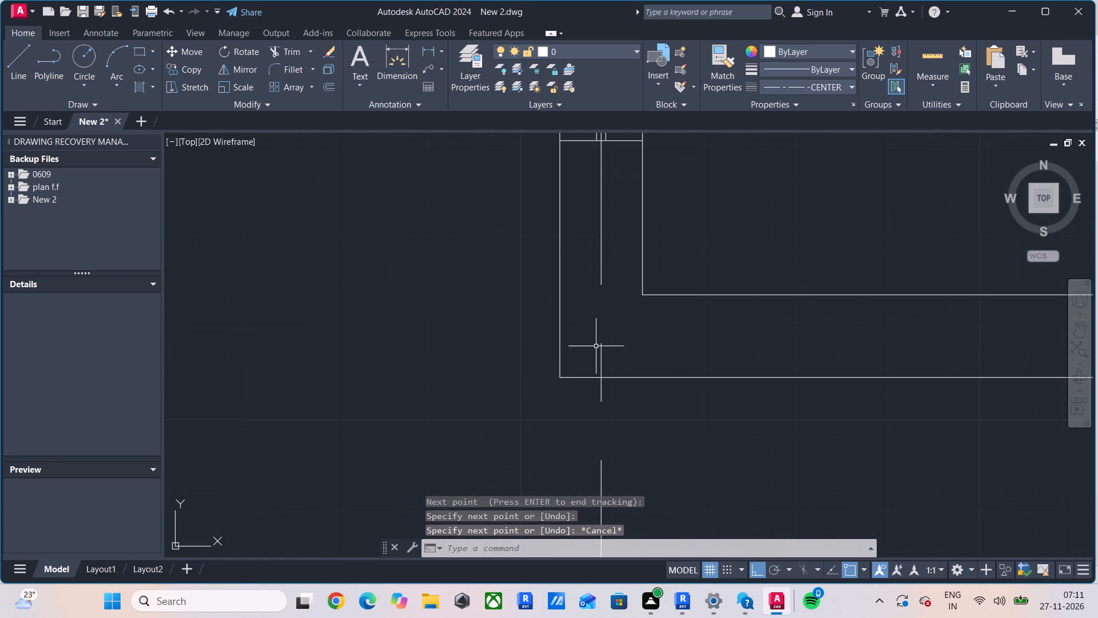
{"action": "key", "text": "space"}
{"action": "type", "text": "TK"}
{"action": "key", "text": "space"}
{"action": "left_click", "coordinate": [642, 294]}
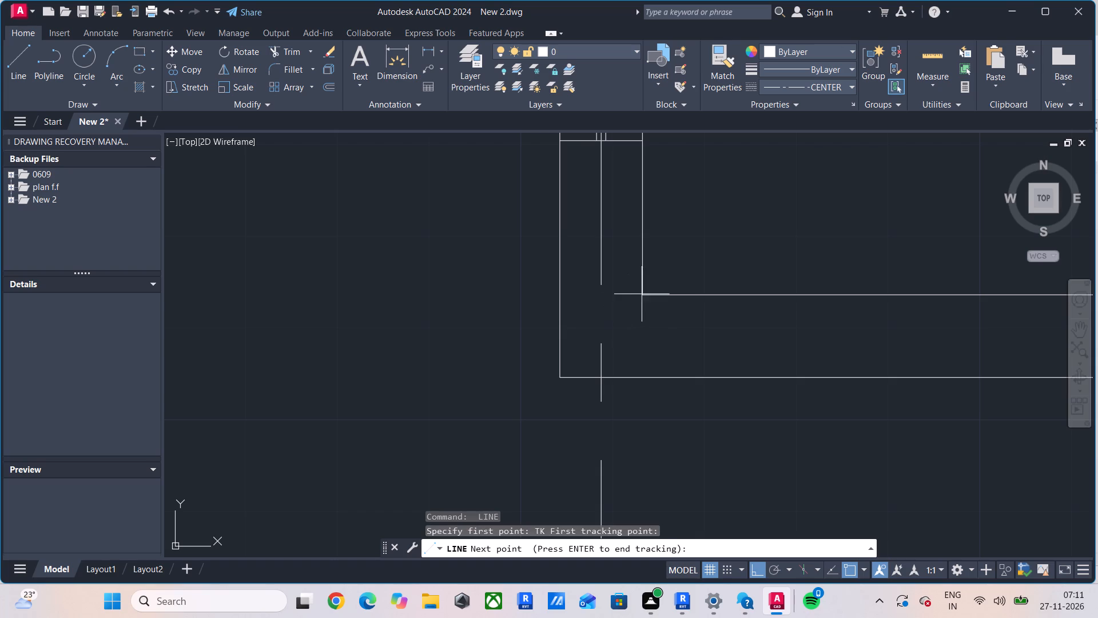
{"action": "type", "text": "4.5"}
{"action": "key", "text": "space"}
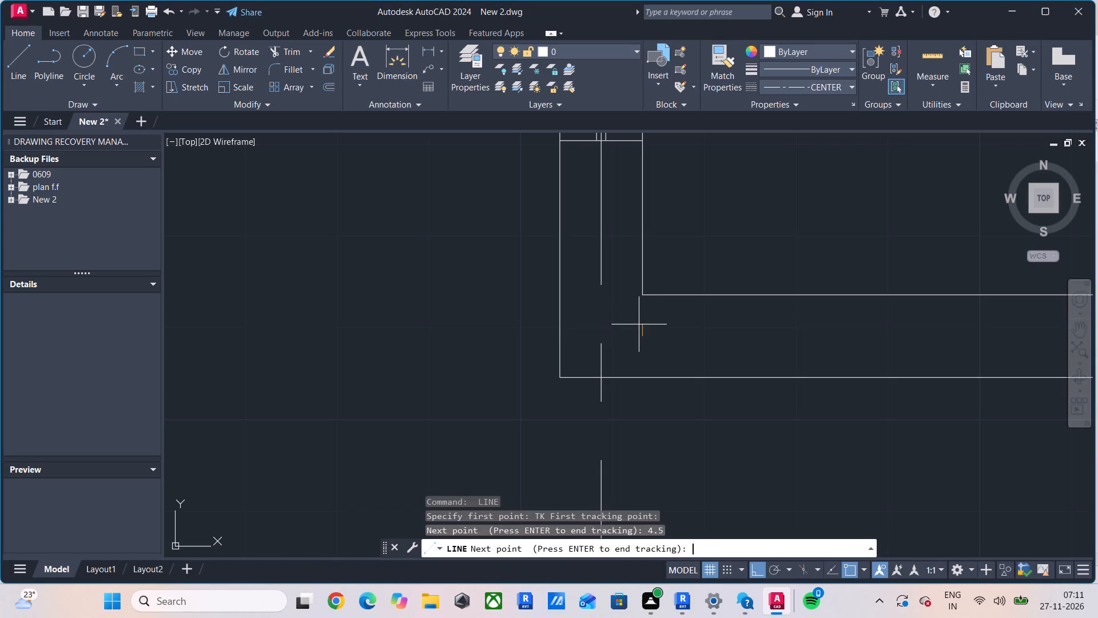
{"action": "left_click", "coordinate": [645, 339]}
{"action": "scroll", "coordinate": [912, 338], "scroll_direction": "down", "scroll_amount": 3}
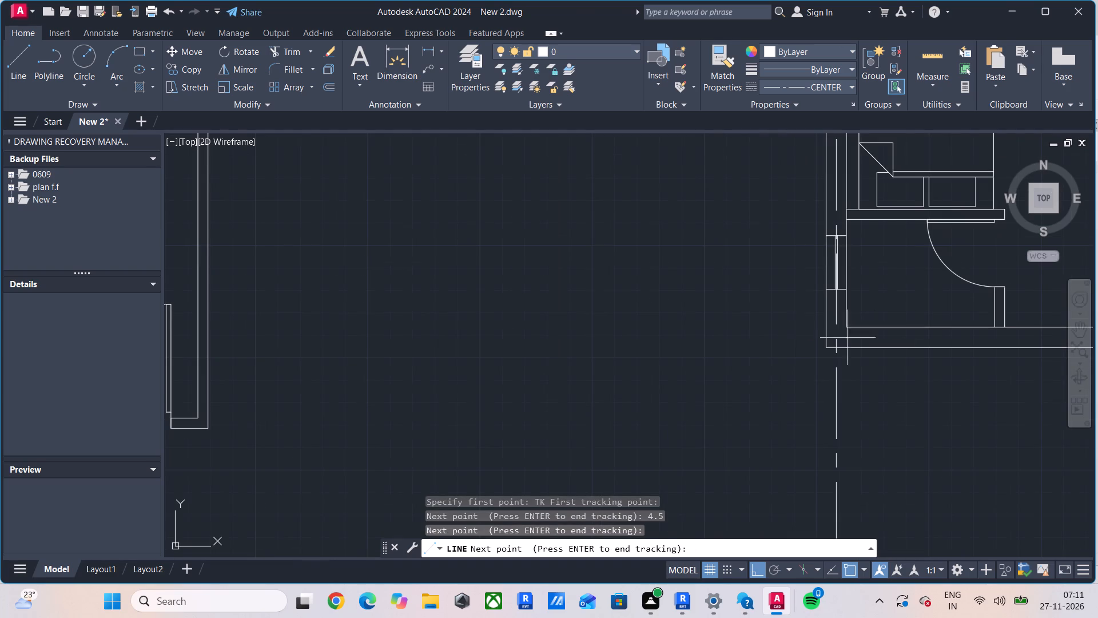
{"action": "key", "text": "space"}
{"action": "scroll", "coordinate": [977, 335], "scroll_direction": "down", "scroll_amount": 3}
{"action": "middle_click_drag", "start_coordinate": [978, 335], "coordinate": [603, 353]}
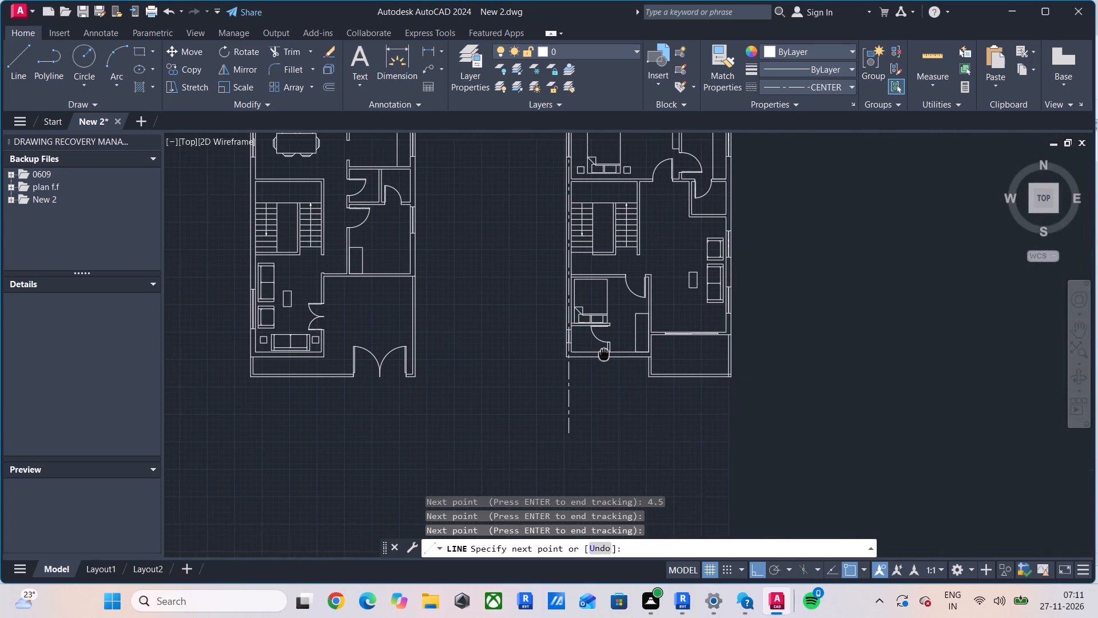
{"action": "middle_click_drag", "start_coordinate": [603, 353], "coordinate": [599, 353]}
{"action": "scroll", "coordinate": [744, 352], "scroll_direction": "up", "scroll_amount": 3}
{"action": "scroll", "coordinate": [842, 345], "scroll_direction": "down", "scroll_amount": 4}
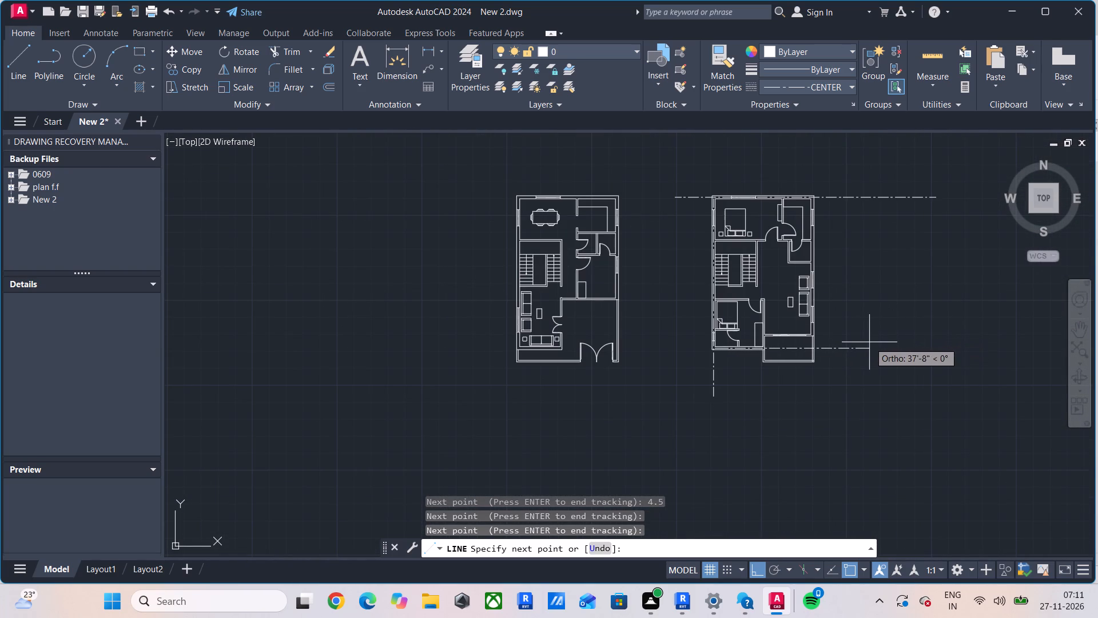
{"action": "left_click", "coordinate": [869, 343]}
{"action": "key", "text": "Escape"}
Stretch the left end of the bottom wall's centreline about 8'-7" outward, past the left exterior wall.
{"action": "scroll", "coordinate": [742, 356], "scroll_direction": "up", "scroll_amount": 4}
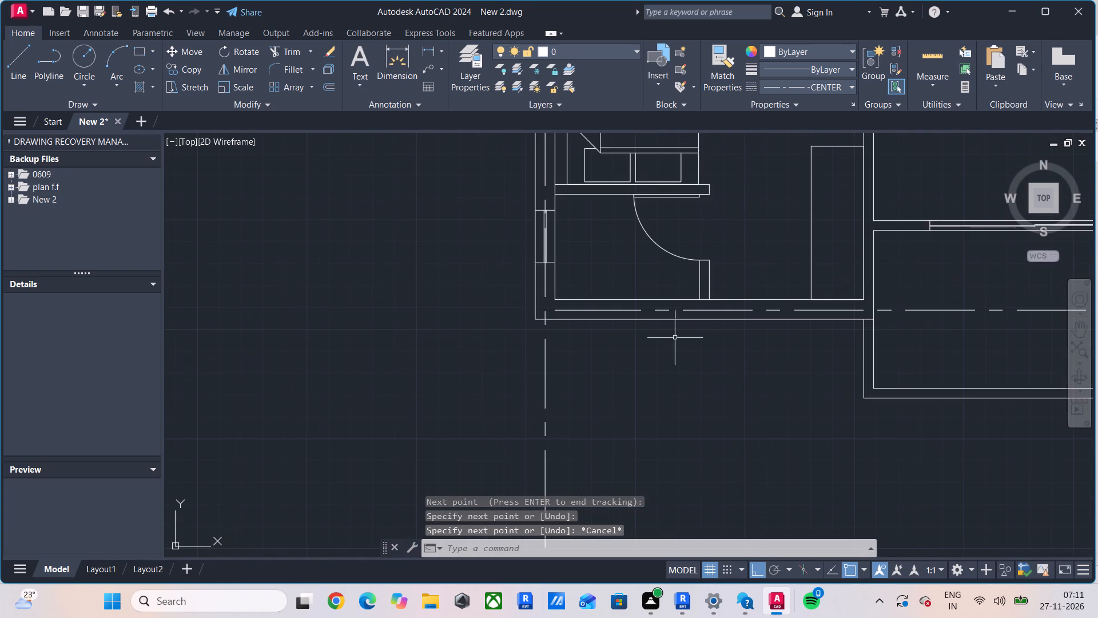
{"action": "left_click", "coordinate": [574, 310]}
{"action": "left_click_drag", "start_coordinate": [556, 308], "coordinate": [546, 307]}
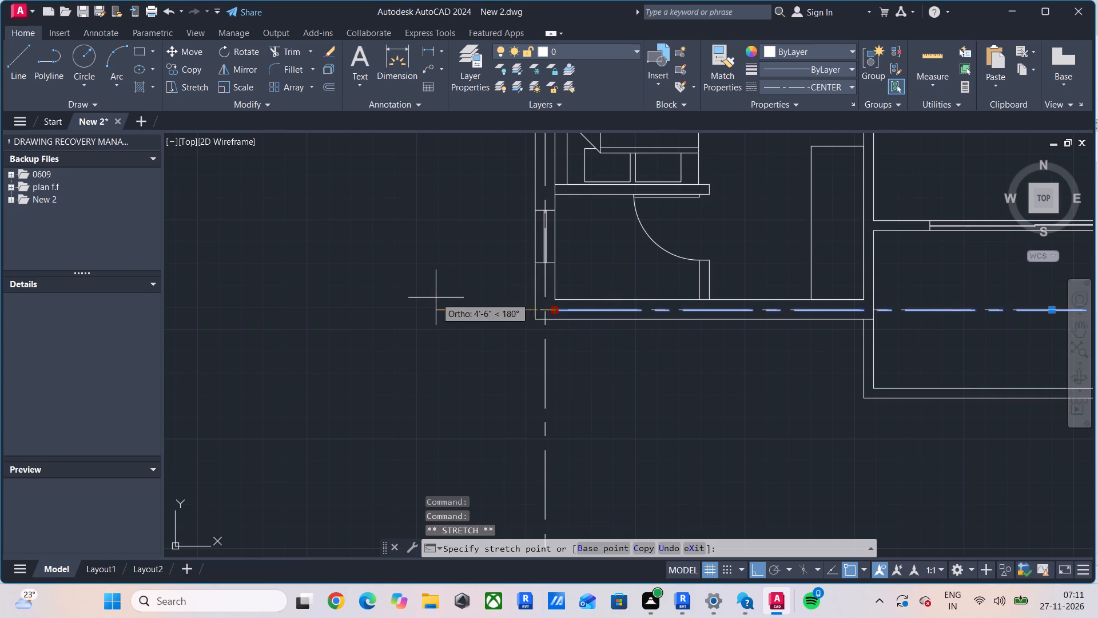
{"action": "scroll", "coordinate": [365, 303], "scroll_direction": "down", "scroll_amount": 4}
{"action": "middle_click_drag", "start_coordinate": [365, 303], "coordinate": [381, 305]}
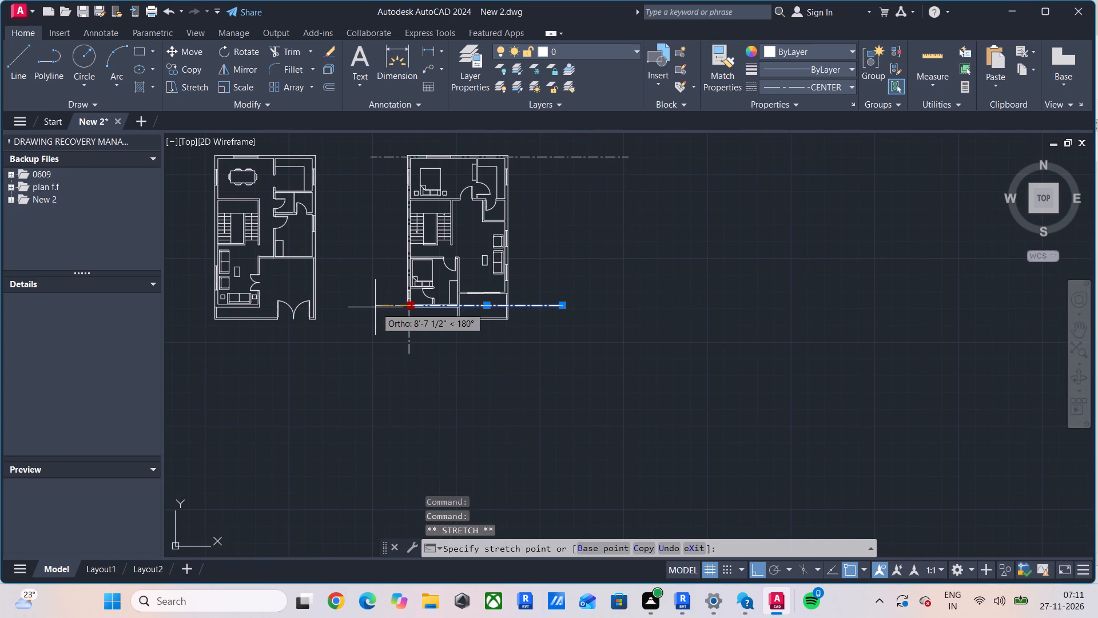
{"action": "left_click", "coordinate": [375, 307]}
{"action": "key", "text": "Escape"}
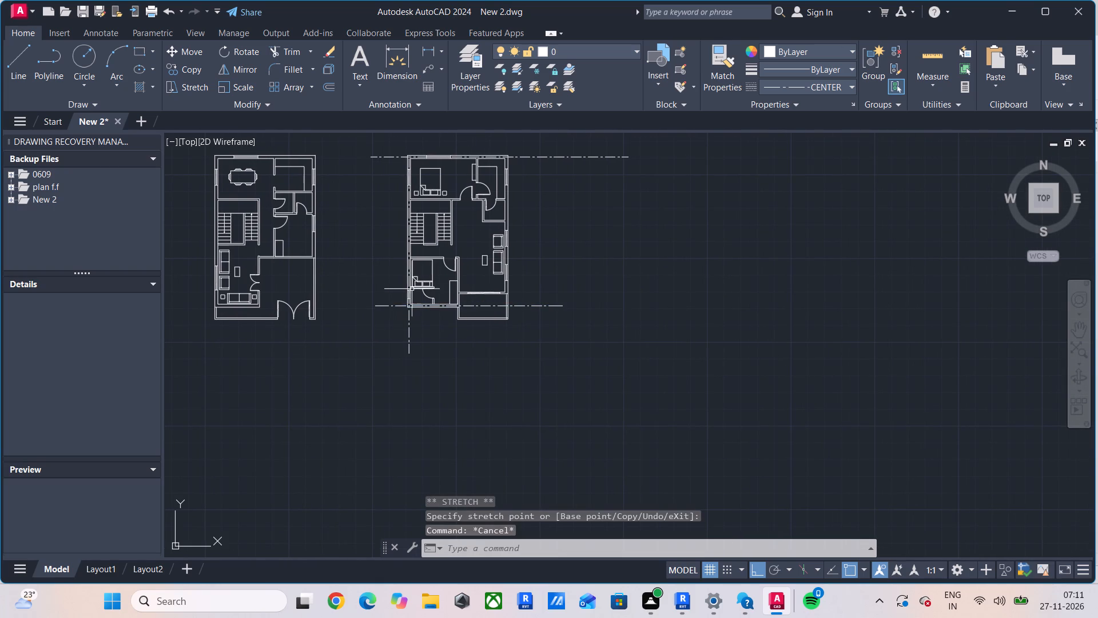
Draw a vertical centreline about 24' down the lower bedroom's right wall, tracked 2.25" left of its upper right corner, ending level with the left centreline.
{"action": "scroll", "coordinate": [452, 299], "scroll_direction": "up", "scroll_amount": 5}
{"action": "key", "text": "space"}
{"action": "middle_click_drag", "start_coordinate": [525, 283], "coordinate": [528, 476]}
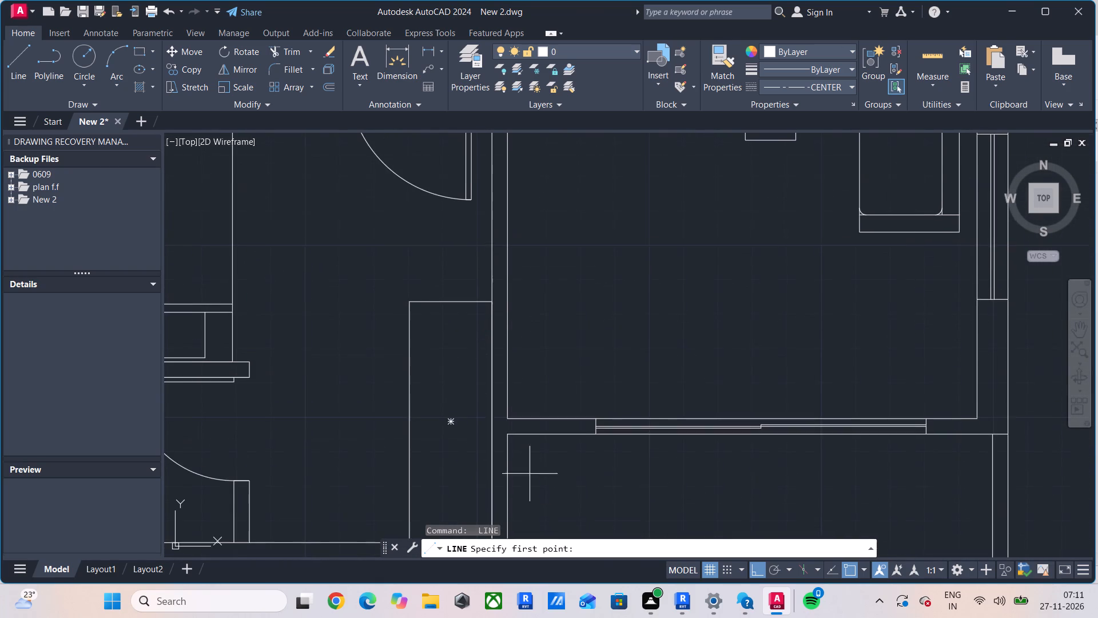
{"action": "middle_click_drag", "start_coordinate": [509, 263], "coordinate": [541, 491]}
{"action": "scroll", "coordinate": [531, 292], "scroll_direction": "up", "scroll_amount": 3}
{"action": "scroll", "coordinate": [535, 311], "scroll_direction": "down", "scroll_amount": 7}
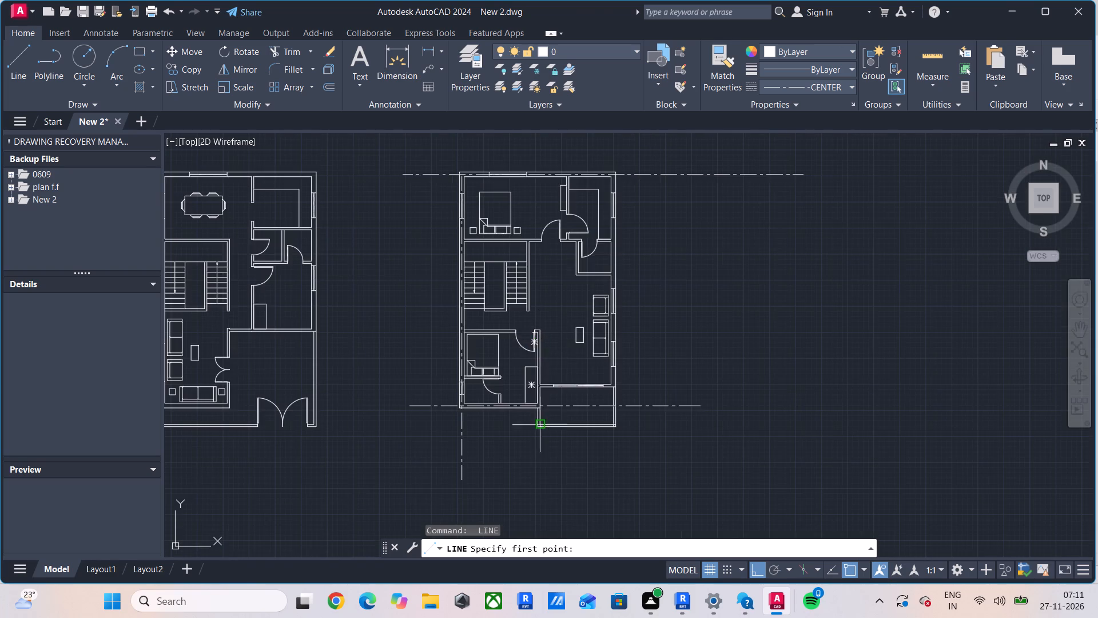
{"action": "scroll", "coordinate": [535, 427], "scroll_direction": "up", "scroll_amount": 6}
{"action": "middle_click_drag", "start_coordinate": [536, 342], "coordinate": [546, 523]}
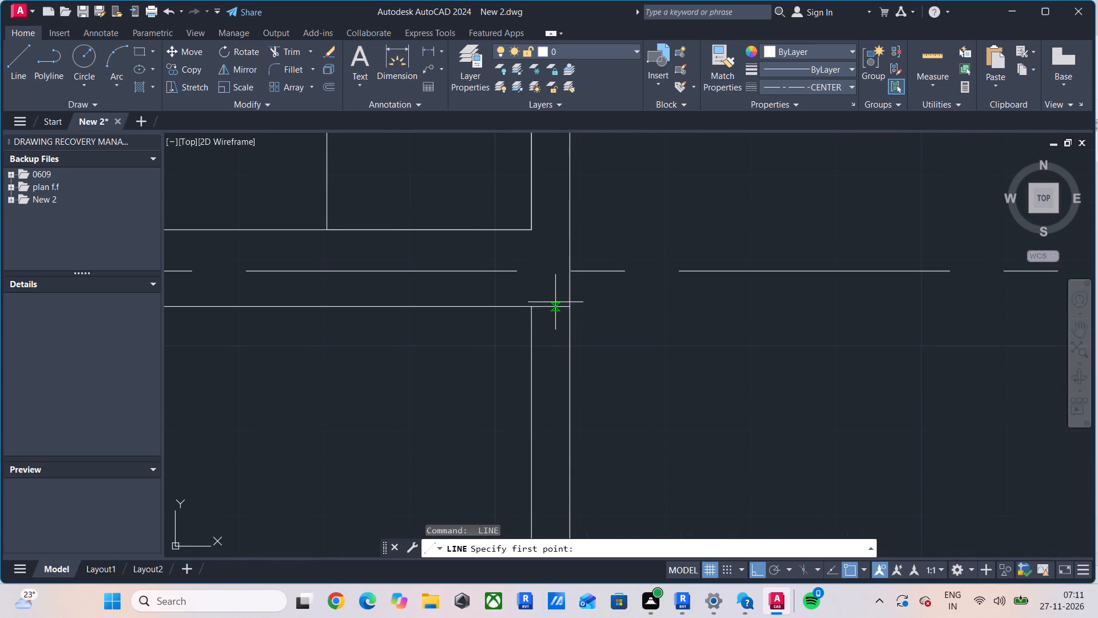
{"action": "scroll", "coordinate": [548, 300], "scroll_direction": "down", "scroll_amount": 4}
{"action": "middle_click_drag", "start_coordinate": [550, 286], "coordinate": [533, 406]}
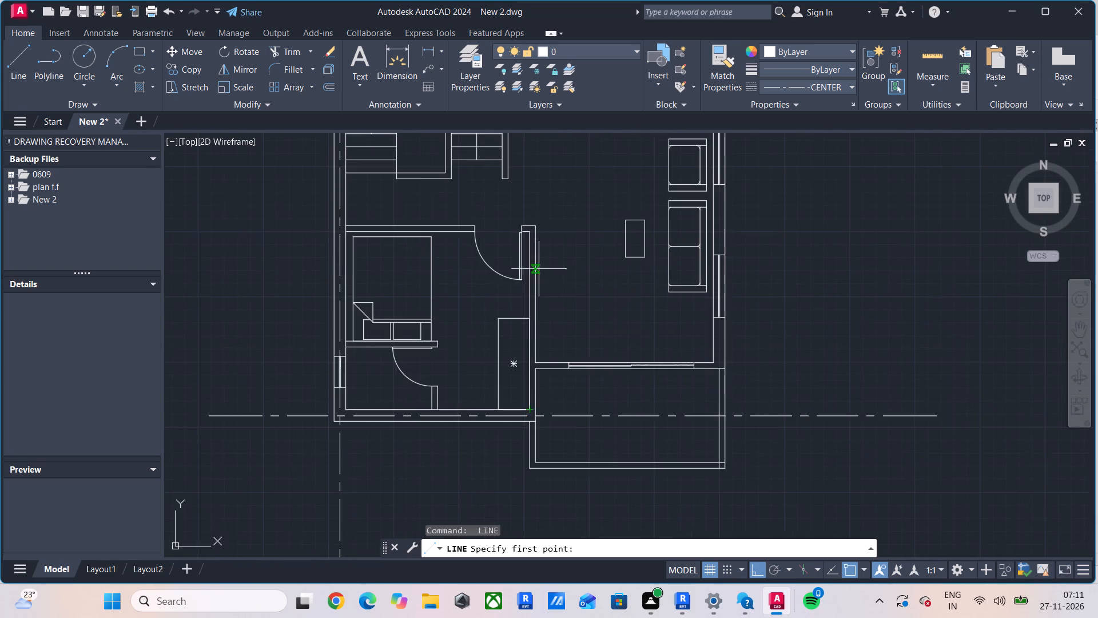
{"action": "scroll", "coordinate": [539, 240], "scroll_direction": "up", "scroll_amount": 4}
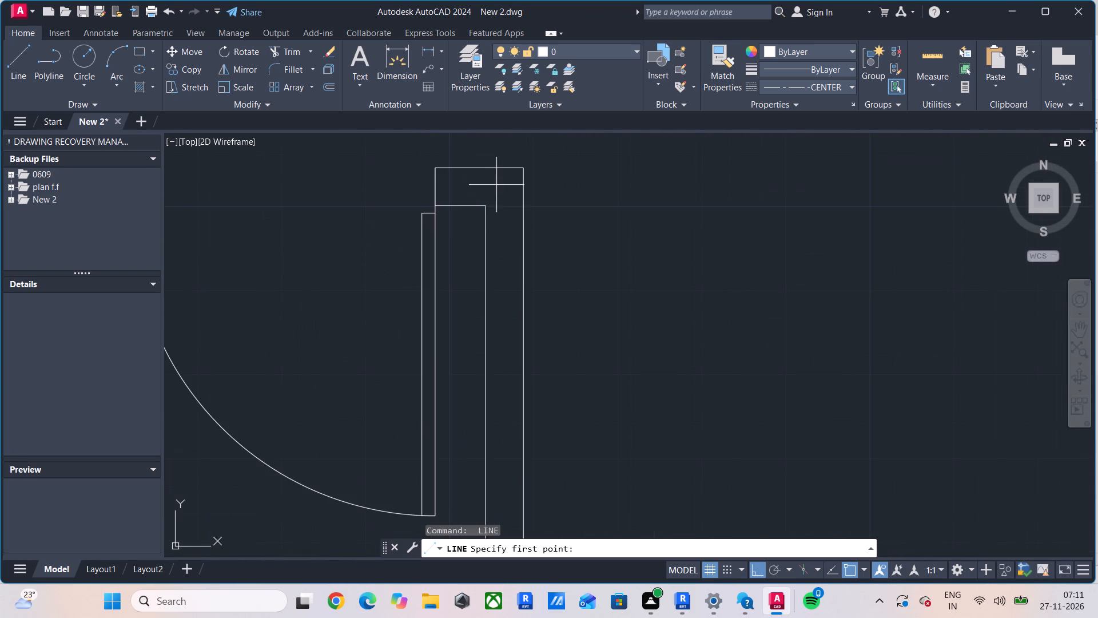
{"action": "type", "text": "TK"}
{"action": "key", "text": "Return"}
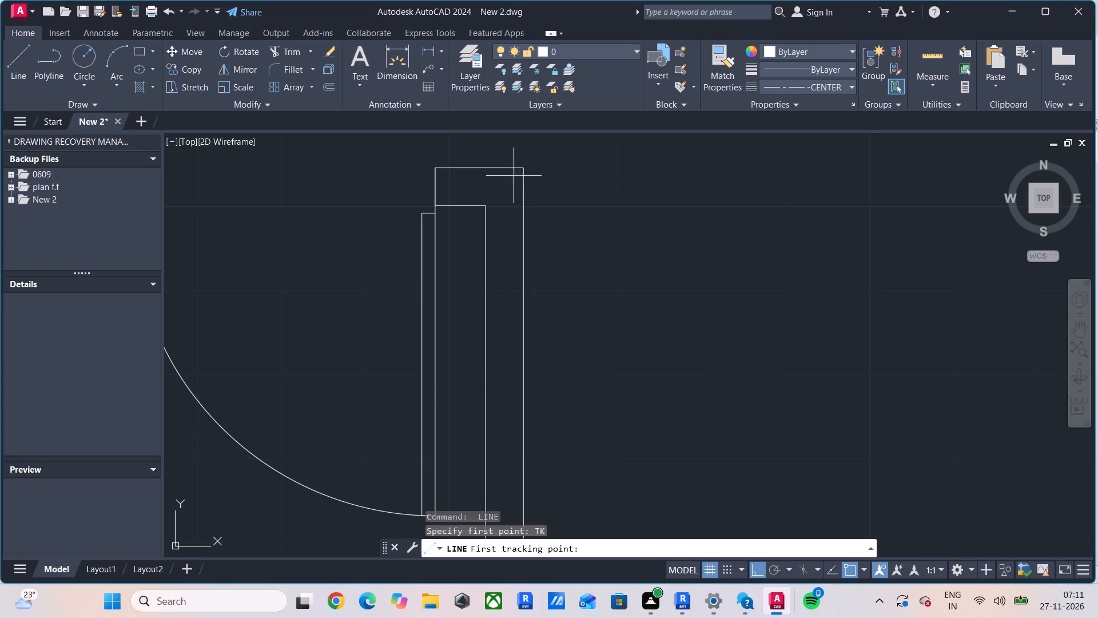
{"action": "left_click", "coordinate": [522, 169]}
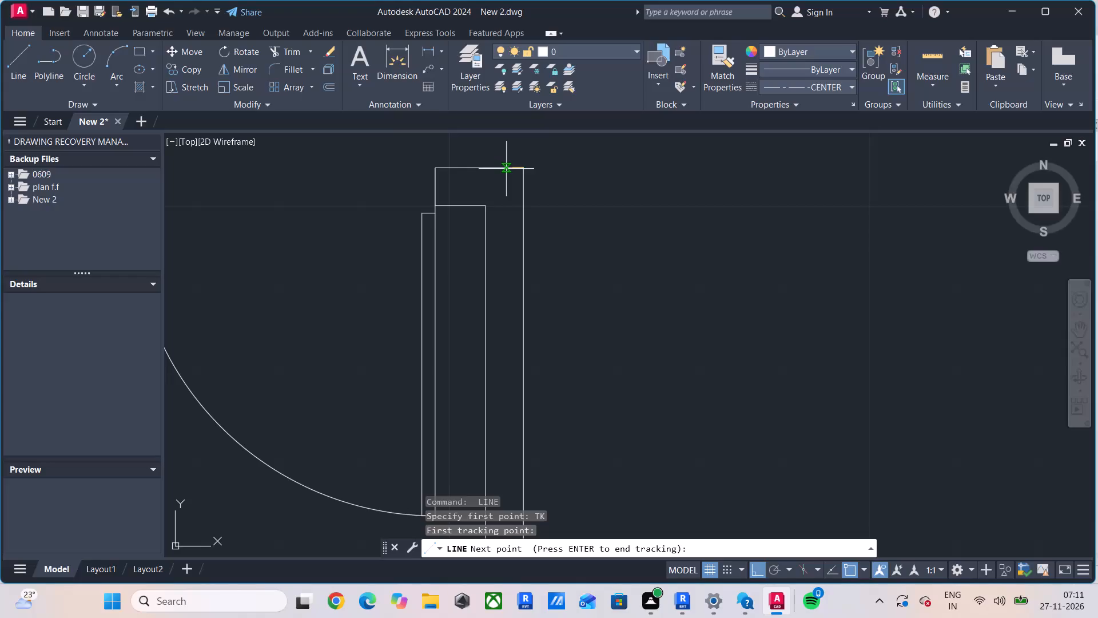
{"action": "type", "text": "2.2"}
{"action": "key", "text": "5"}
{"action": "key", "text": "Return"}
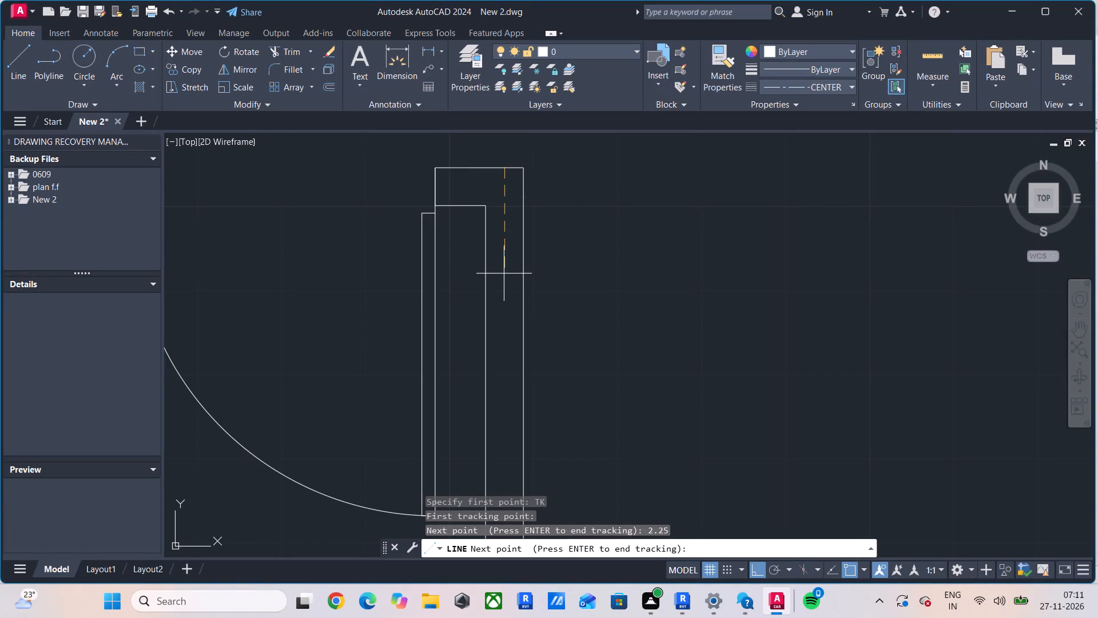
{"action": "key", "text": "Return"}
{"action": "scroll", "coordinate": [500, 336], "scroll_direction": "down", "scroll_amount": 3}
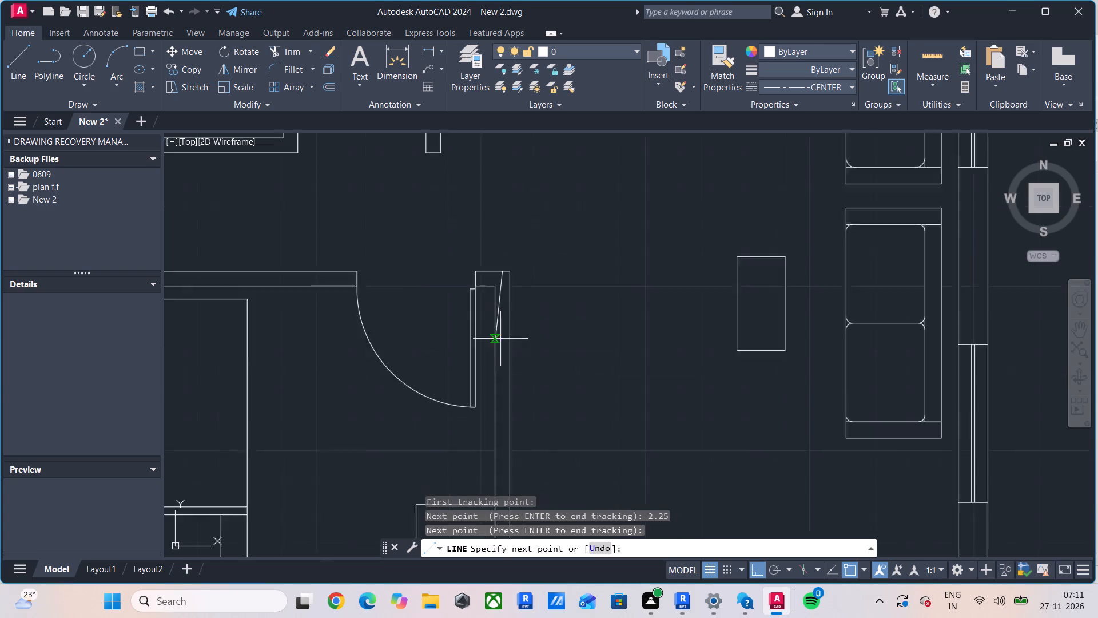
{"action": "scroll", "coordinate": [500, 339], "scroll_direction": "down", "scroll_amount": 3}
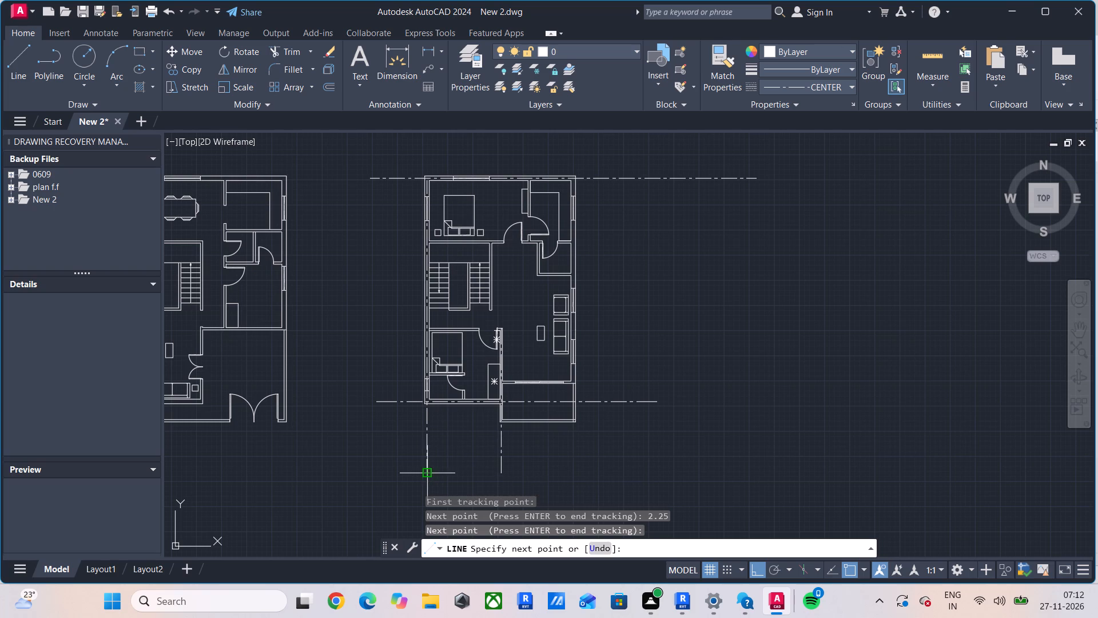
{"action": "scroll", "coordinate": [476, 474], "scroll_direction": "down", "scroll_amount": 1}
{"action": "middle_click_drag", "start_coordinate": [476, 474], "coordinate": [586, 363]}
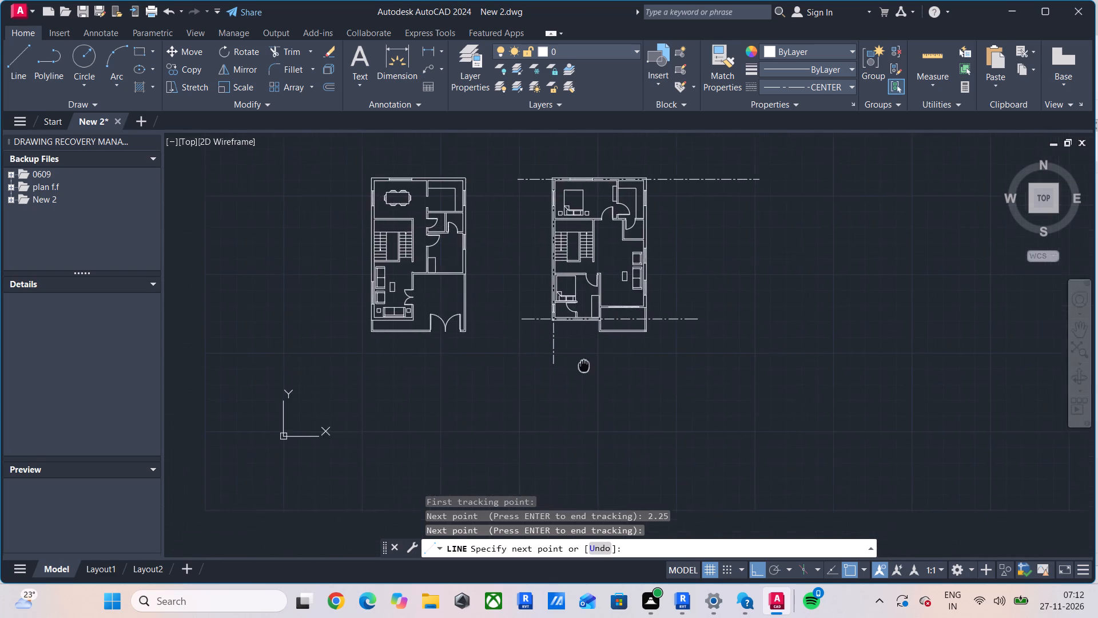
{"action": "middle_click_drag", "start_coordinate": [586, 363], "coordinate": [586, 363]}
{"action": "scroll", "coordinate": [599, 356], "scroll_direction": "up", "scroll_amount": 5}
{"action": "scroll", "coordinate": [577, 366], "scroll_direction": "down", "scroll_amount": 3}
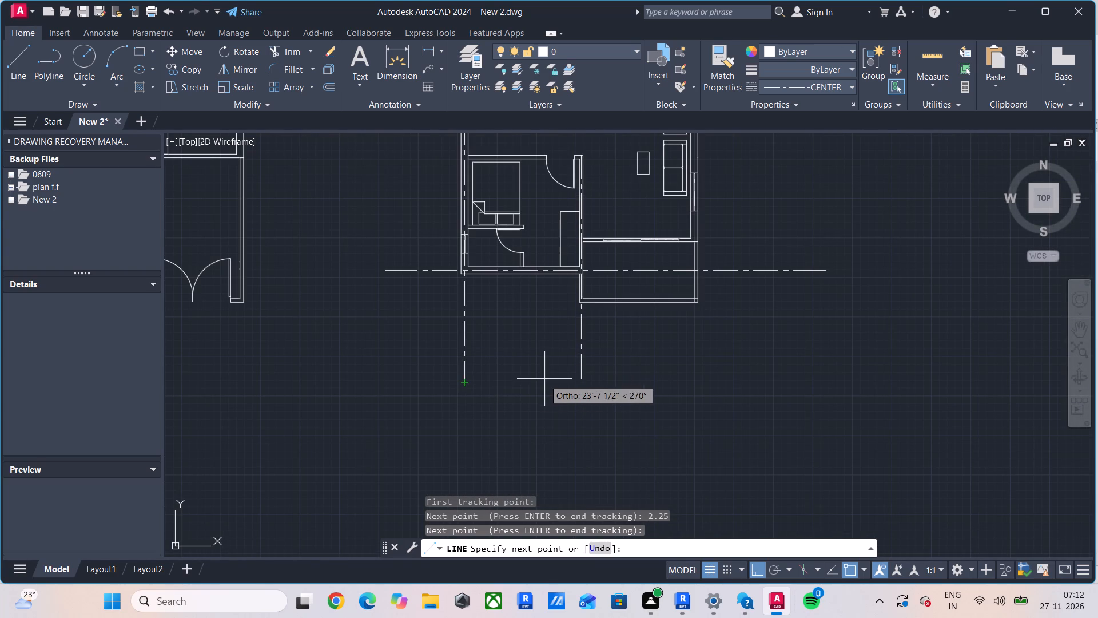
{"action": "left_click", "coordinate": [583, 382]}
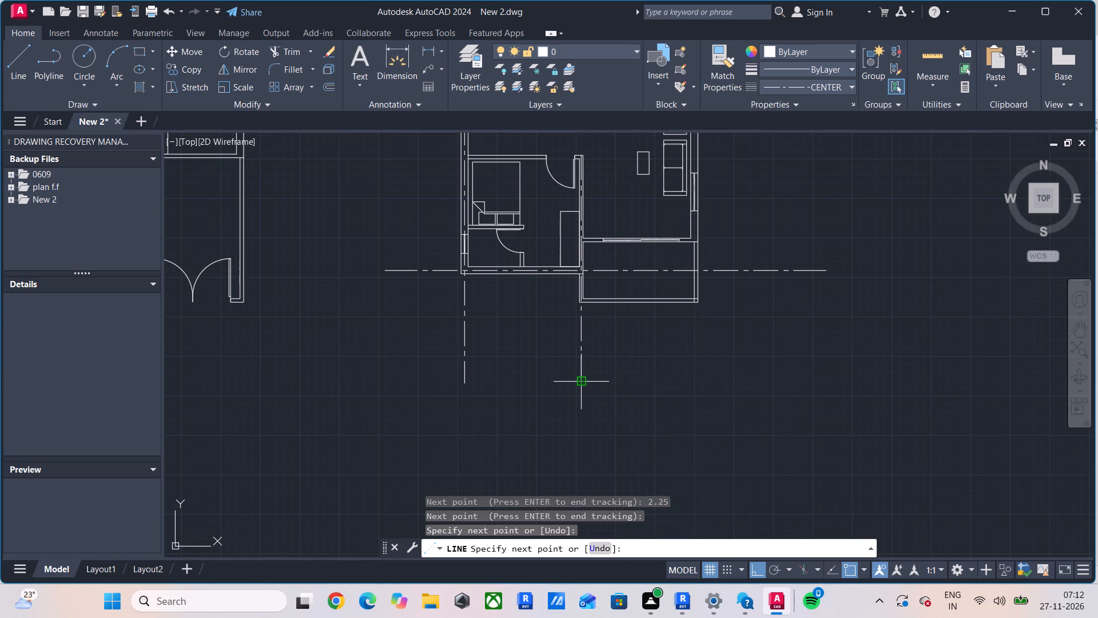
{"action": "key", "text": "Escape"}
Stretch the upper end of the lower bedroom right wall's centreline vertically to well beyond the building's top exterior wall.
{"action": "middle_click_drag", "start_coordinate": [602, 335], "coordinate": [597, 439]}
{"action": "middle_click_drag", "start_coordinate": [583, 259], "coordinate": [566, 346]}
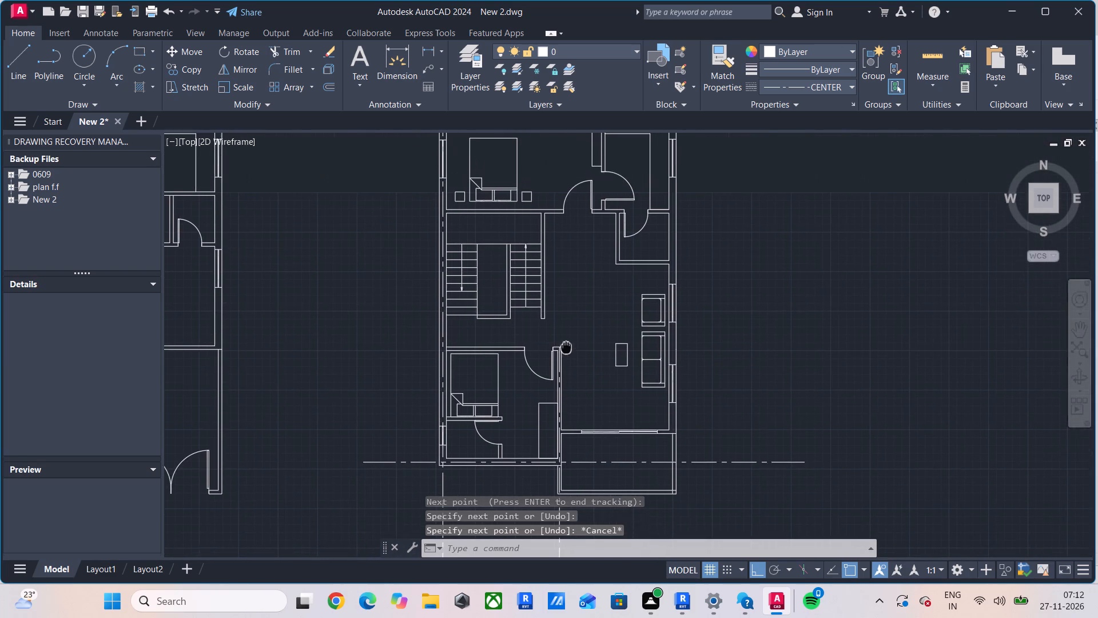
{"action": "middle_click_drag", "start_coordinate": [566, 346], "coordinate": [566, 347]}
{"action": "scroll", "coordinate": [559, 326], "scroll_direction": "up", "scroll_amount": 4}
{"action": "key", "text": "Escape"}
{"action": "left_click", "coordinate": [548, 481]}
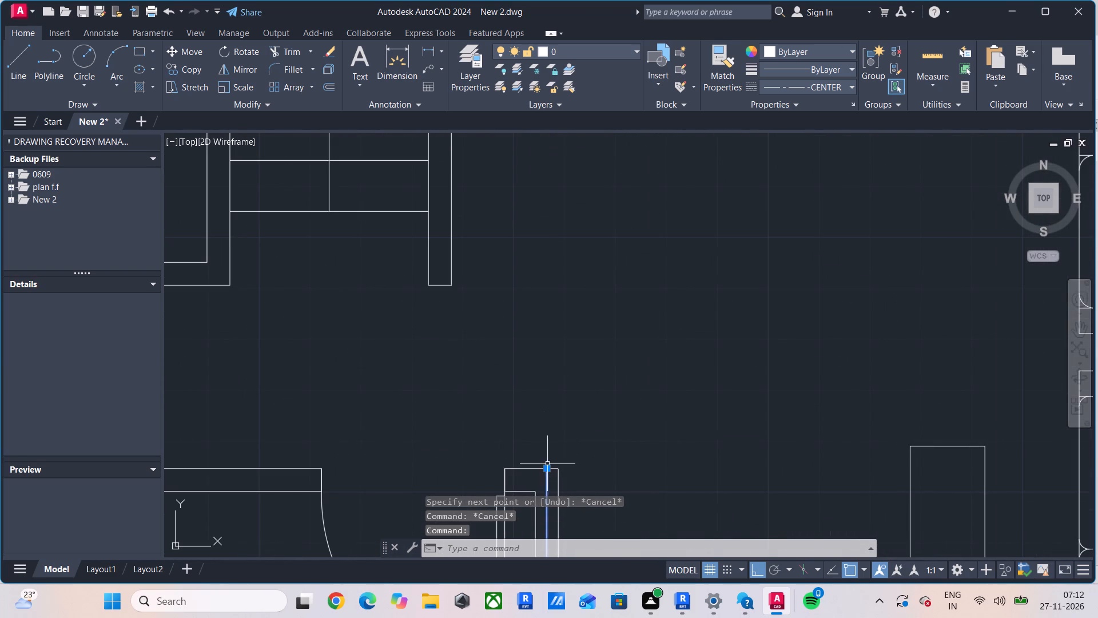
{"action": "left_click", "coordinate": [547, 468]}
{"action": "scroll", "coordinate": [557, 289], "scroll_direction": "down", "scroll_amount": 5}
{"action": "middle_click_drag", "start_coordinate": [557, 253], "coordinate": [551, 415]}
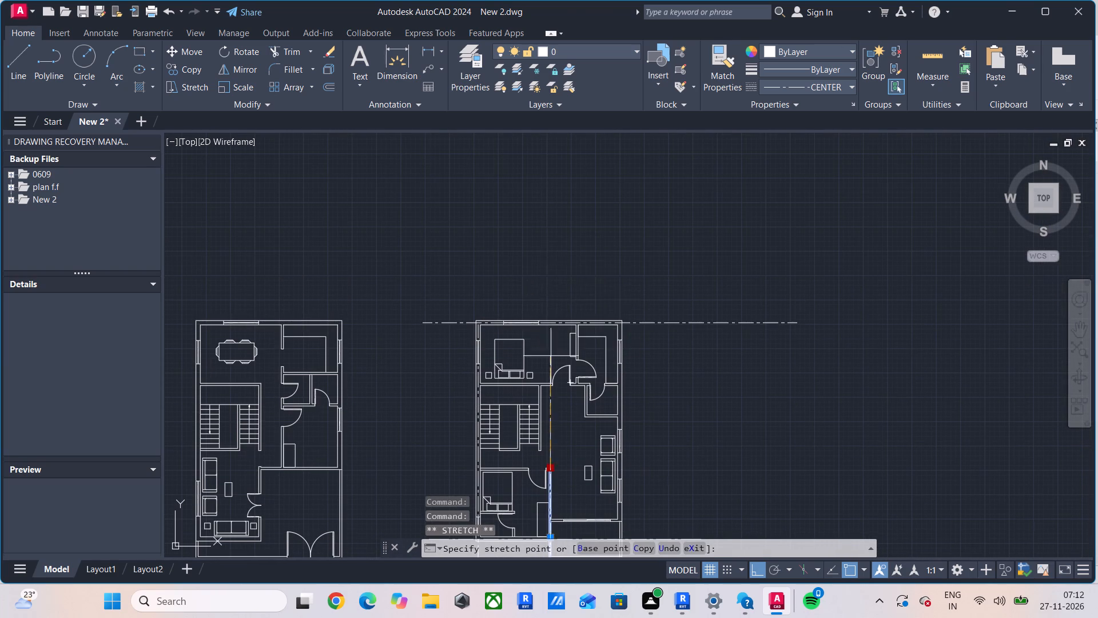
{"action": "left_click", "coordinate": [548, 265]}
Stretch the upper end of the left exterior wall's centreline about 10'-2" upward, level with the neighbouring vertical centreline's top.
{"action": "scroll", "coordinate": [478, 344], "scroll_direction": "up", "scroll_amount": 3}
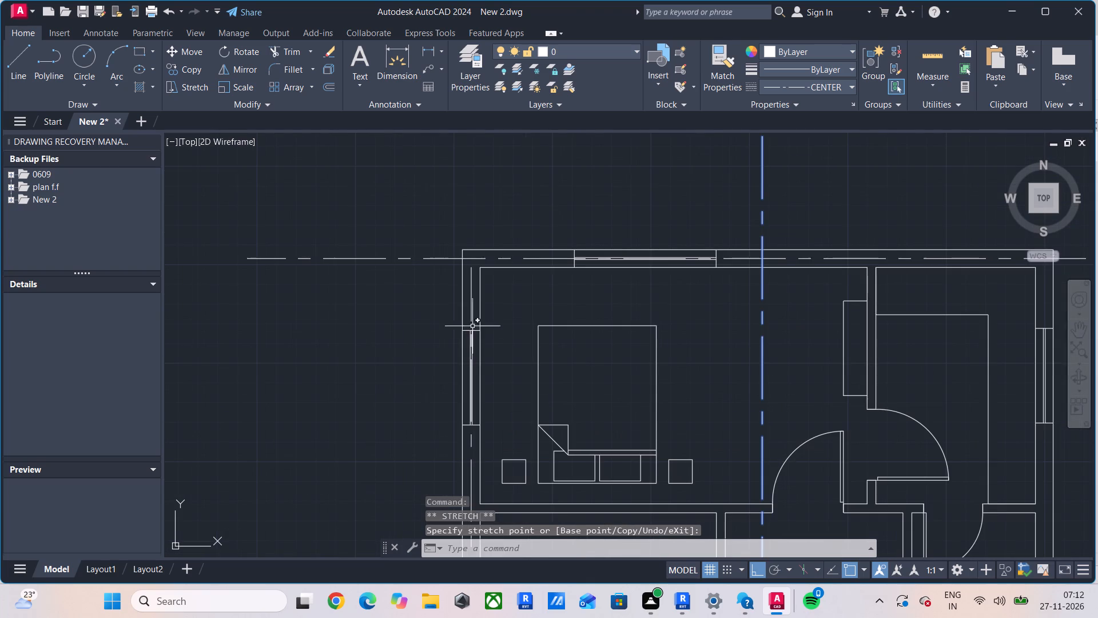
{"action": "left_click", "coordinate": [472, 303]}
{"action": "left_click", "coordinate": [471, 265]}
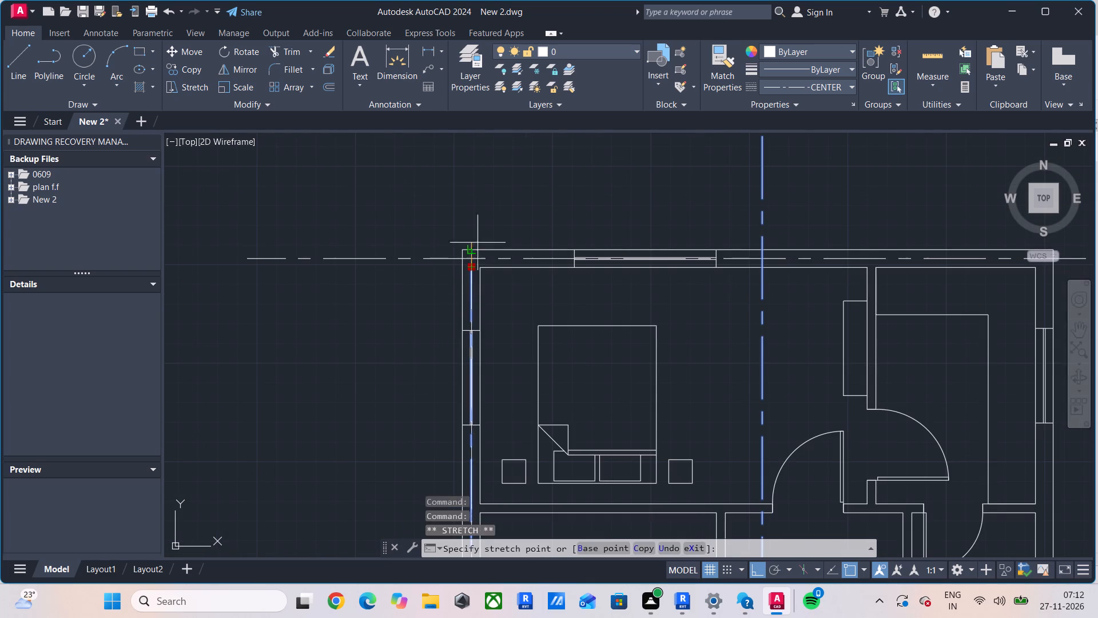
{"action": "middle_click_drag", "start_coordinate": [476, 187], "coordinate": [493, 385]}
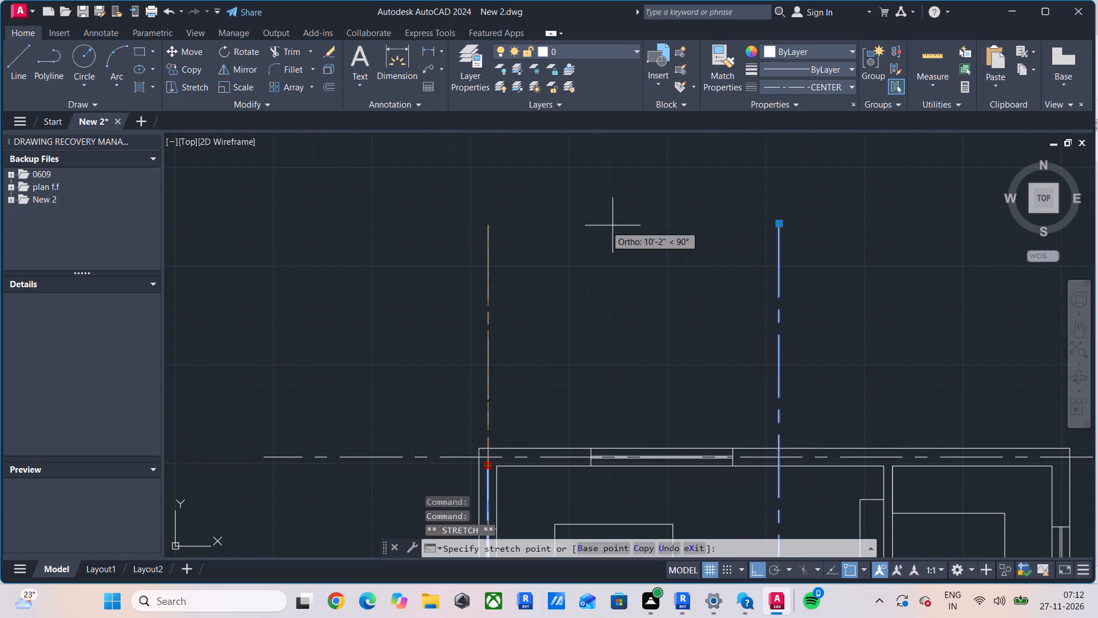
{"action": "left_click", "coordinate": [538, 225]}
{"action": "key", "text": "Escape"}
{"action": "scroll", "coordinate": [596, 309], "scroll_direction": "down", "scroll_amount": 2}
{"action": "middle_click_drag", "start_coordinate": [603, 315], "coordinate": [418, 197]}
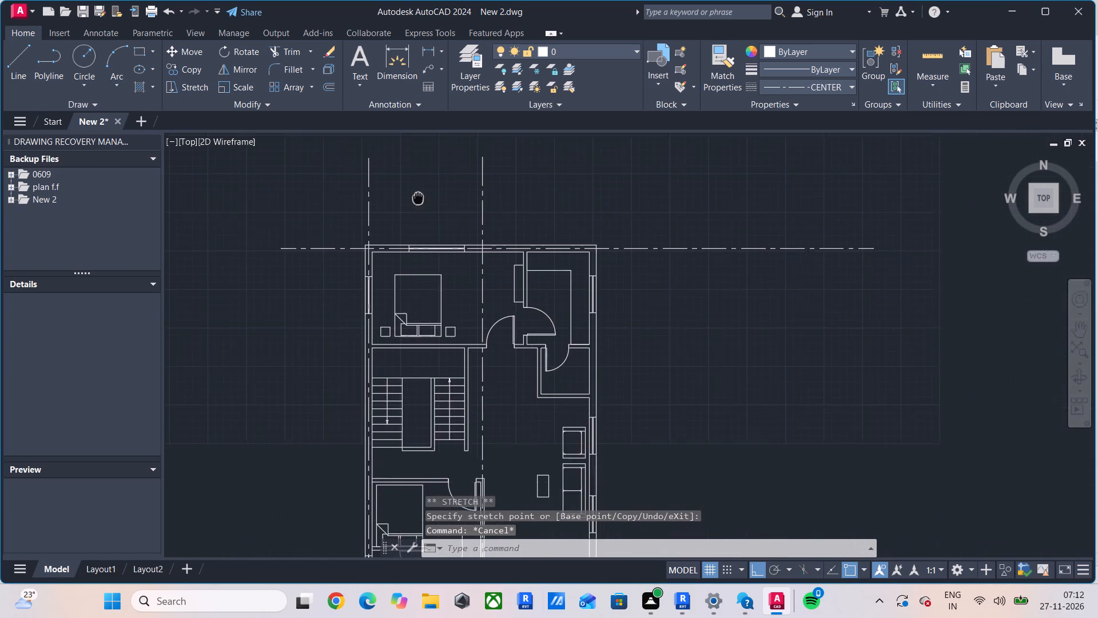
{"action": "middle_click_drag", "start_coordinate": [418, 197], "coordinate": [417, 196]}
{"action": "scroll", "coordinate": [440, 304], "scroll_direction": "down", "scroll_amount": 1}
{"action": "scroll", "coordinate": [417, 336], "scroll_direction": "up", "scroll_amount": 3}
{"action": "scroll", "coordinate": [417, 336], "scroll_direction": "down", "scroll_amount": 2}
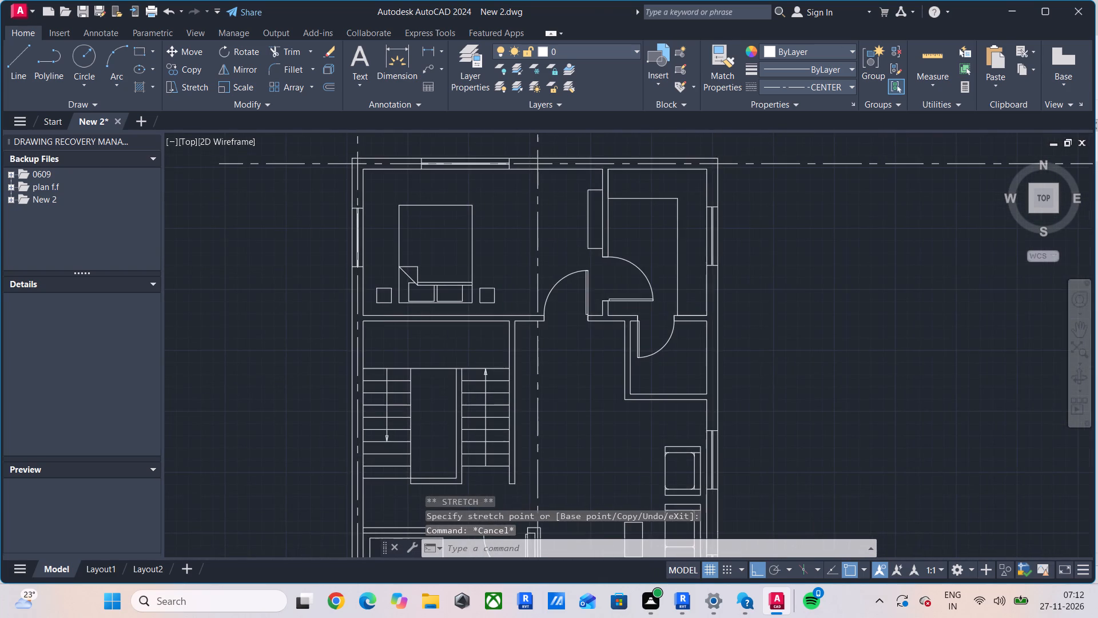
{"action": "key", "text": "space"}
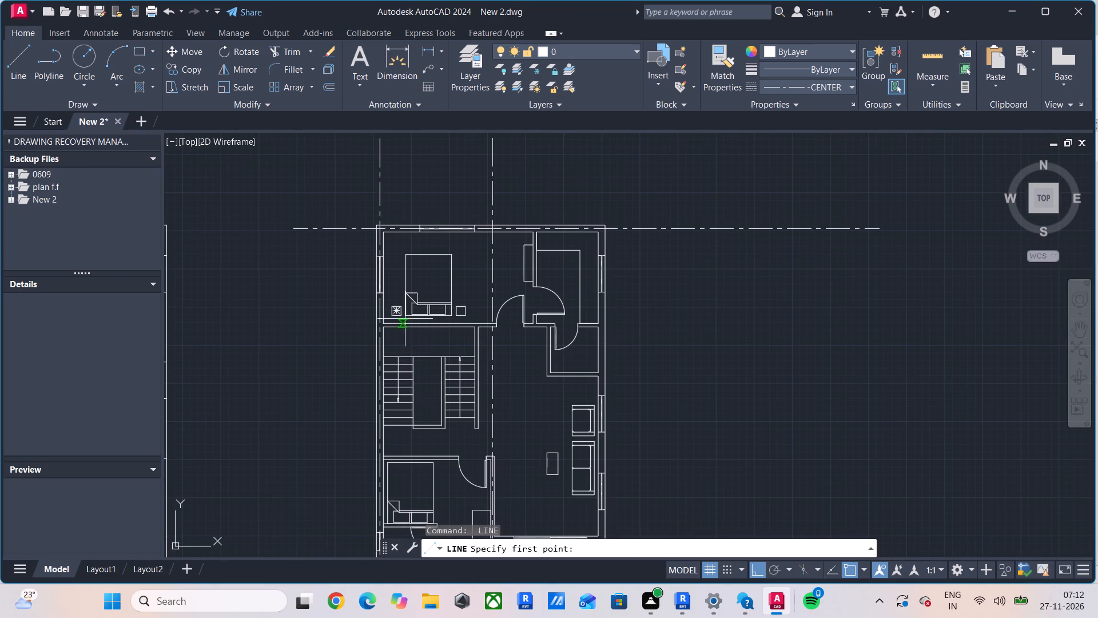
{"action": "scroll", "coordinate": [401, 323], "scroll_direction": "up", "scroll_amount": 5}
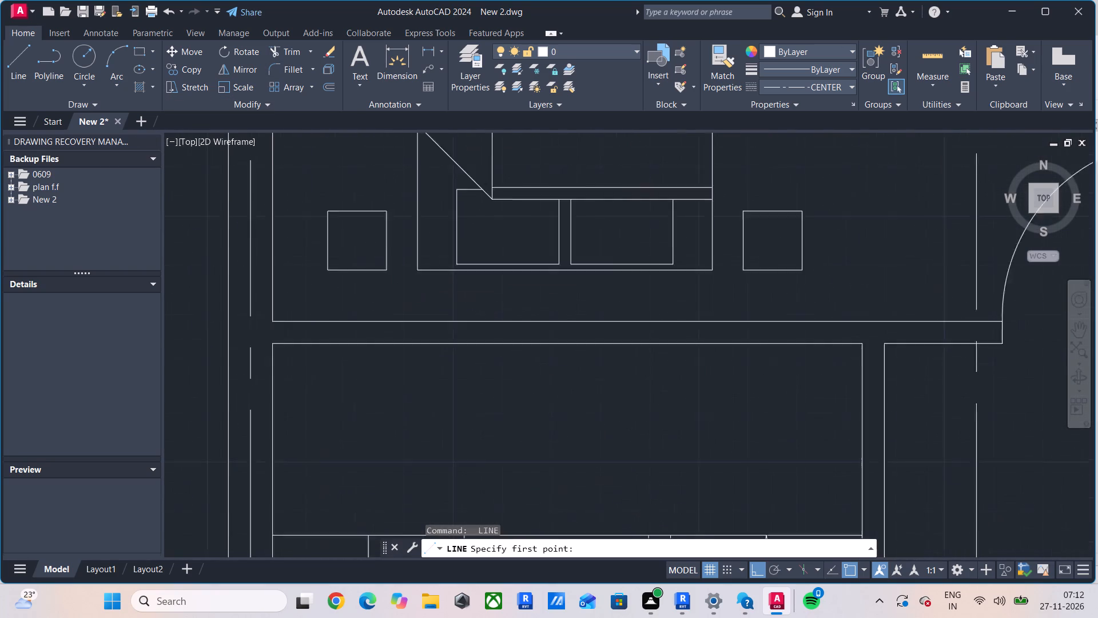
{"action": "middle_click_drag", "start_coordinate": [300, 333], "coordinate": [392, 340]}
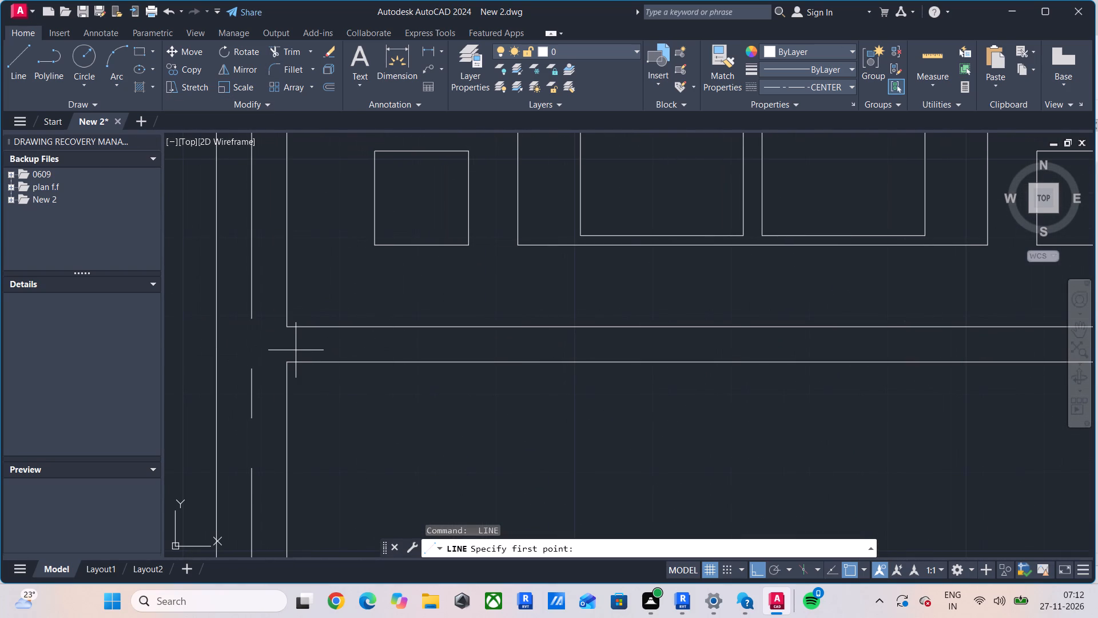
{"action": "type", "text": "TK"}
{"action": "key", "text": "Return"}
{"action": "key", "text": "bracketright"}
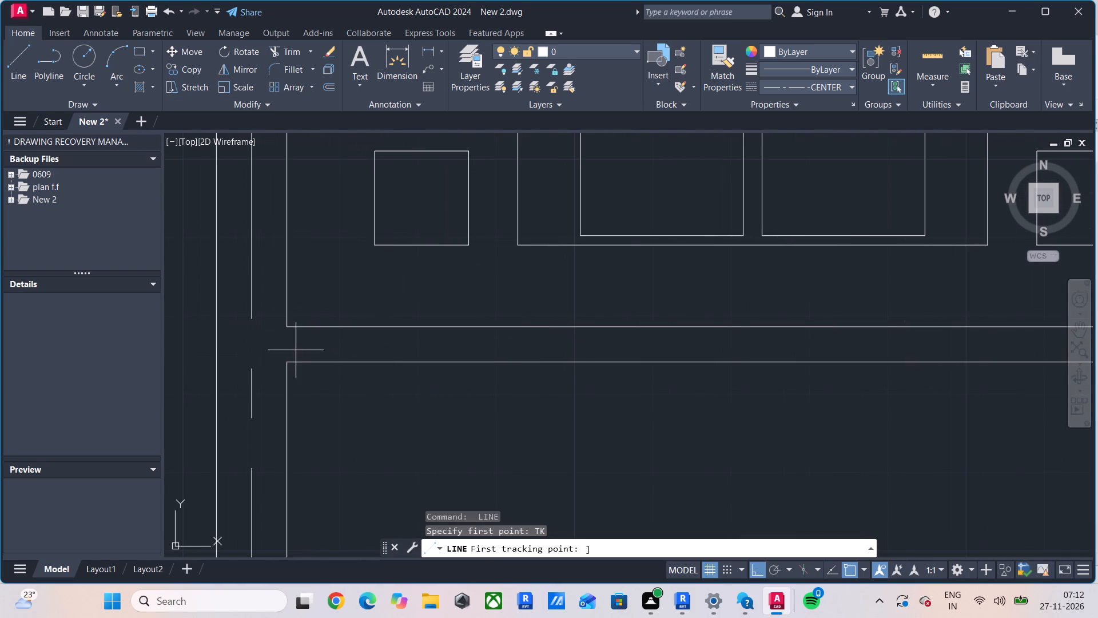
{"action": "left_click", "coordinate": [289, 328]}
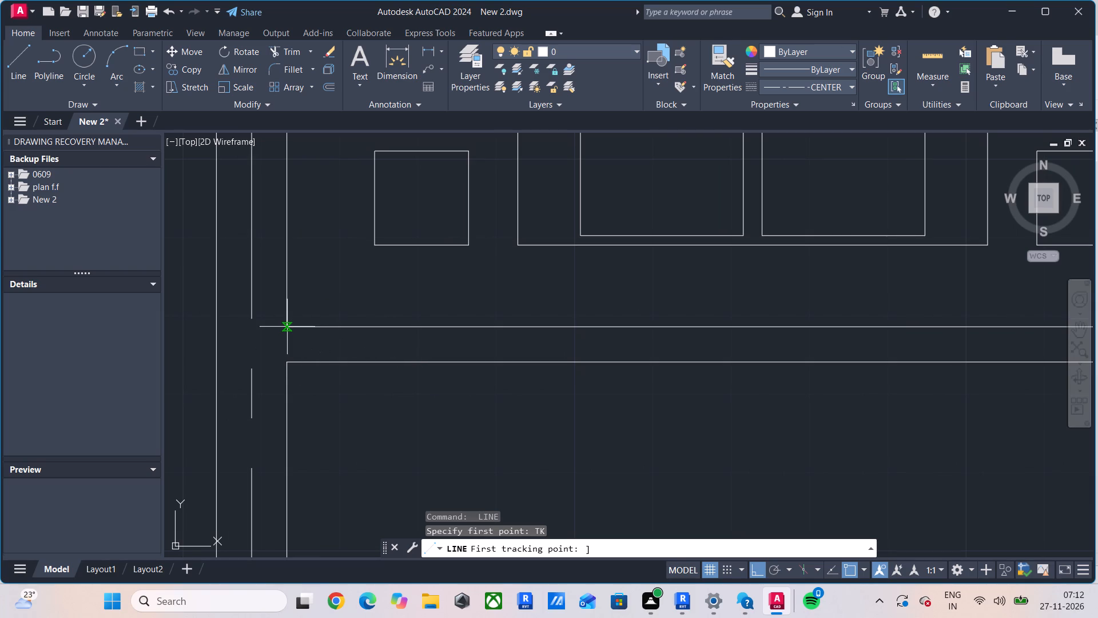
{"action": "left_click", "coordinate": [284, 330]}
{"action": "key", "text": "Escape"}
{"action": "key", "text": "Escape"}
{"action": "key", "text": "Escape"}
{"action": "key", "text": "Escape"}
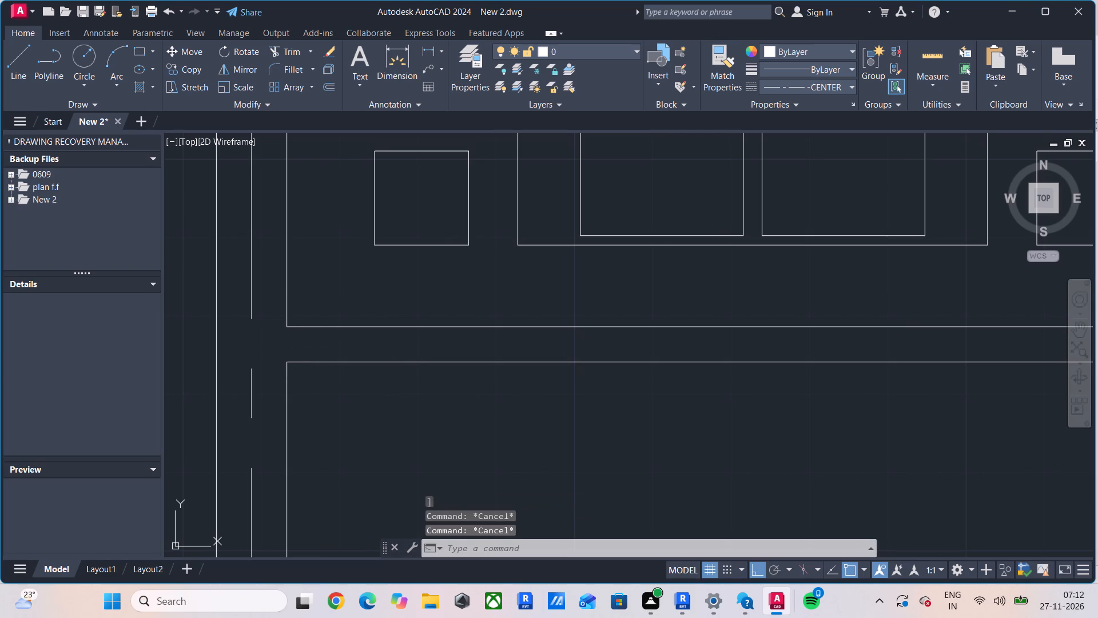
Draw a horizontal centreline about 32' rightward through the upper bedroom's bottom wall, tracked 2.25" below that bedroom's lower left inner corner.
{"action": "type", "text": "L"}
{"action": "key", "text": "space"}
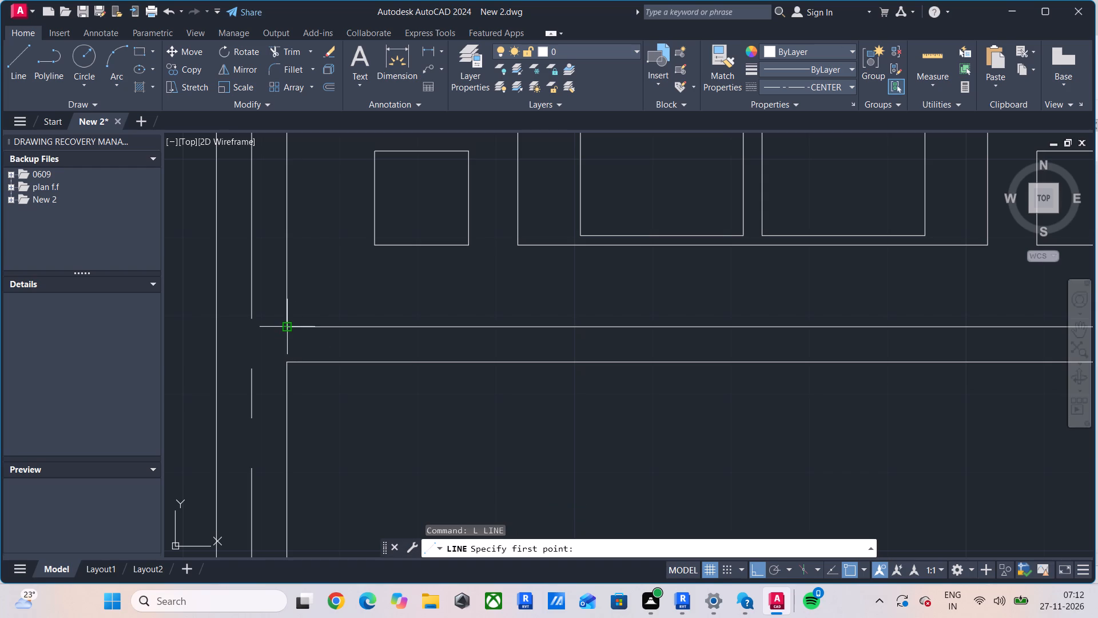
{"action": "type", "text": "TK"}
{"action": "key", "text": "space"}
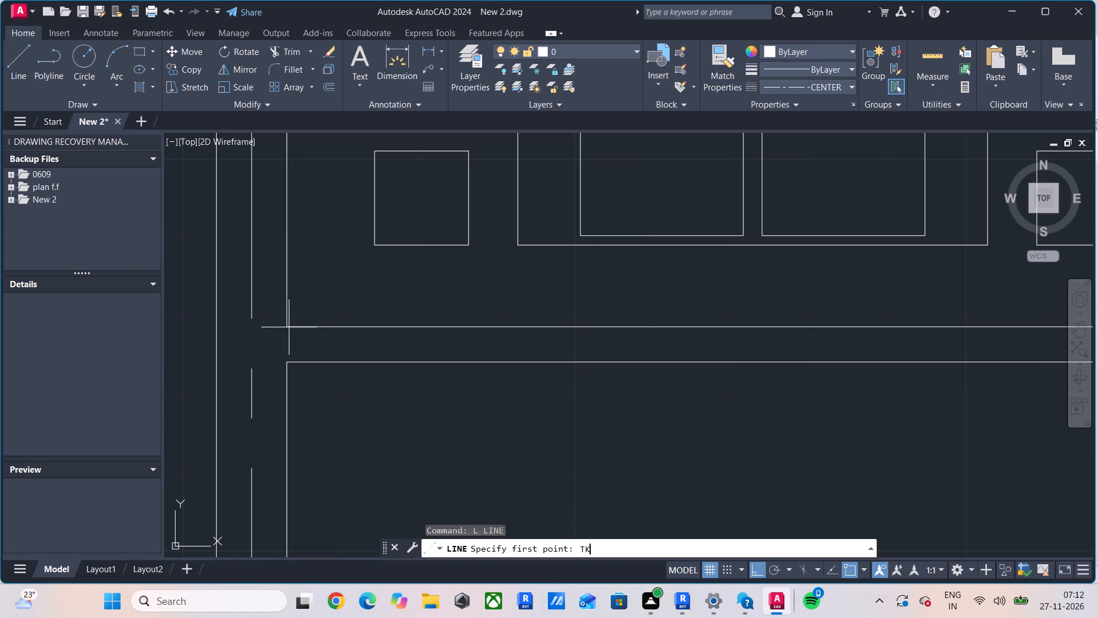
{"action": "left_click", "coordinate": [285, 326]}
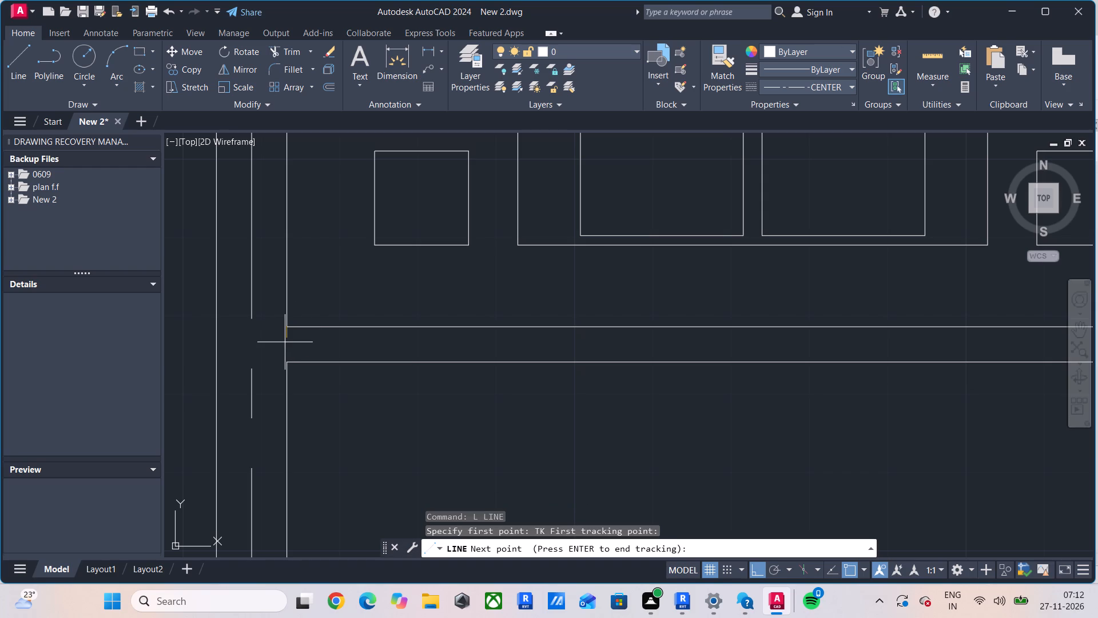
{"action": "type", "text": "2.2"}
{"action": "key", "text": "5"}
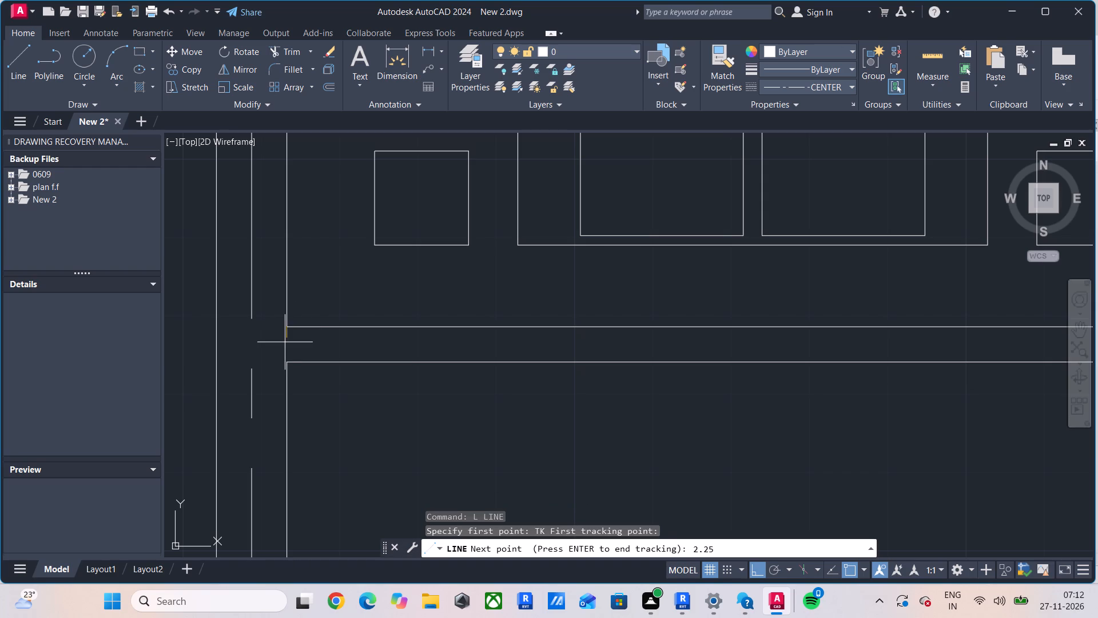
{"action": "key", "text": "Return"}
{"action": "left_click", "coordinate": [285, 342]}
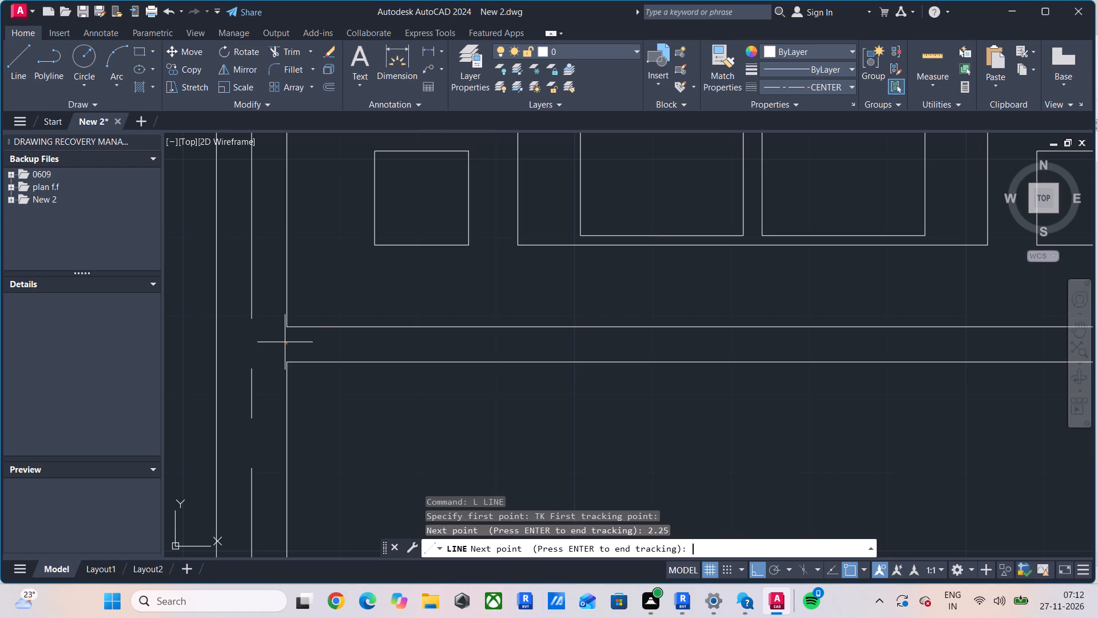
{"action": "key", "text": "space"}
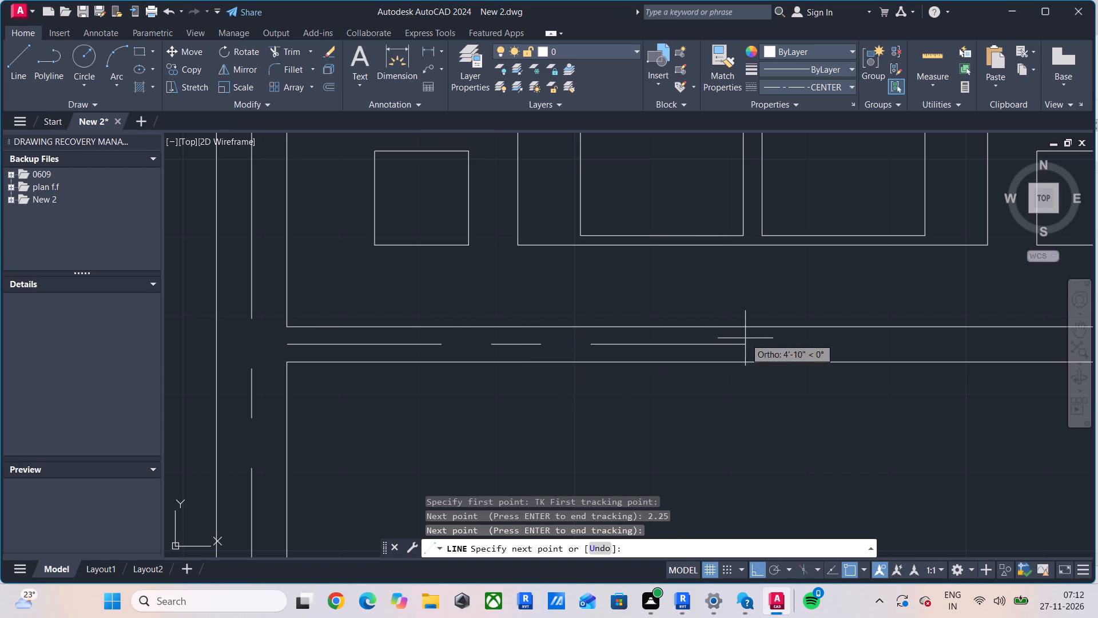
{"action": "scroll", "coordinate": [804, 339], "scroll_direction": "down", "scroll_amount": 4}
{"action": "middle_click_drag", "start_coordinate": [823, 340], "coordinate": [308, 340]}
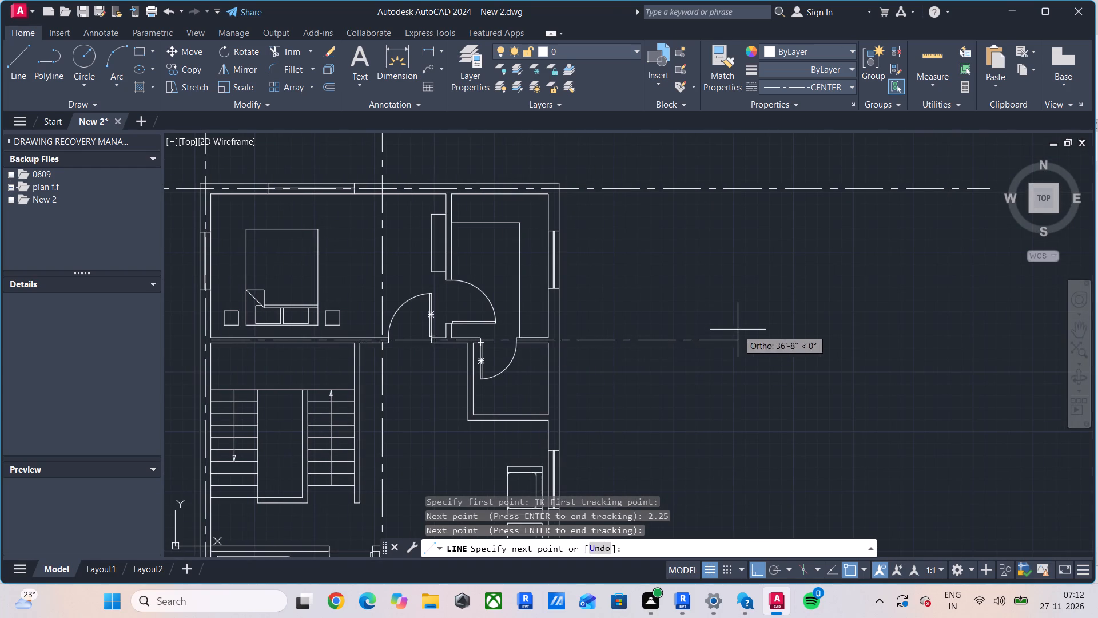
{"action": "scroll", "coordinate": [662, 342], "scroll_direction": "down", "scroll_amount": 3}
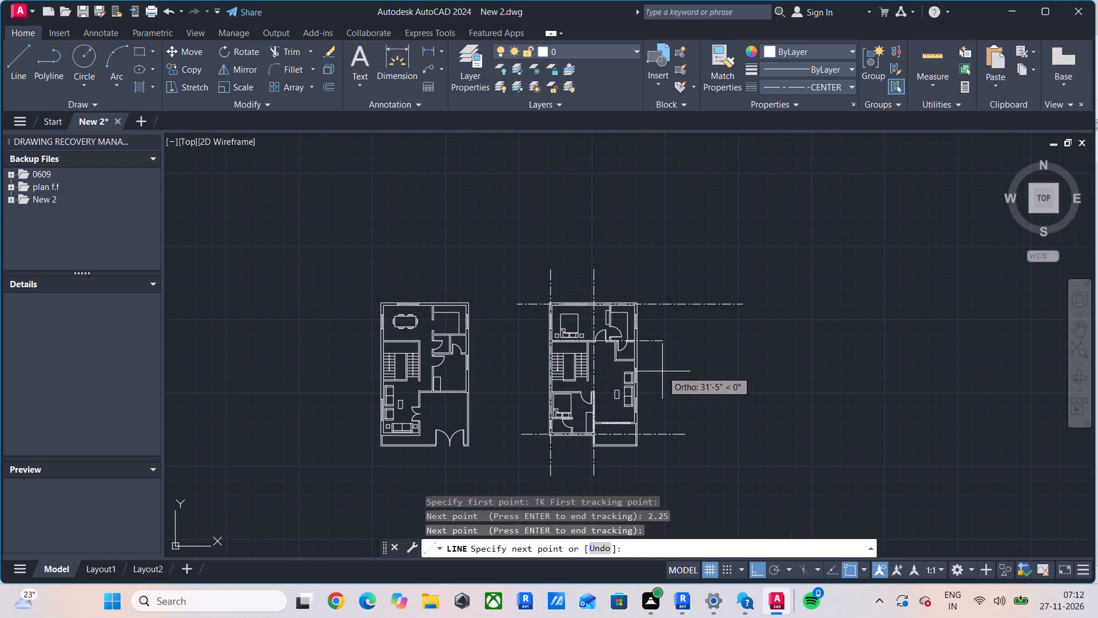
{"action": "left_click", "coordinate": [665, 371]}
{"action": "key", "text": "Escape"}
Draw a horizontal centreline through the lower bedroom's top wall, tracked 2.25" below its upper left corner, ending level with the centreline above.
{"action": "scroll", "coordinate": [537, 346], "scroll_direction": "up", "scroll_amount": 4}
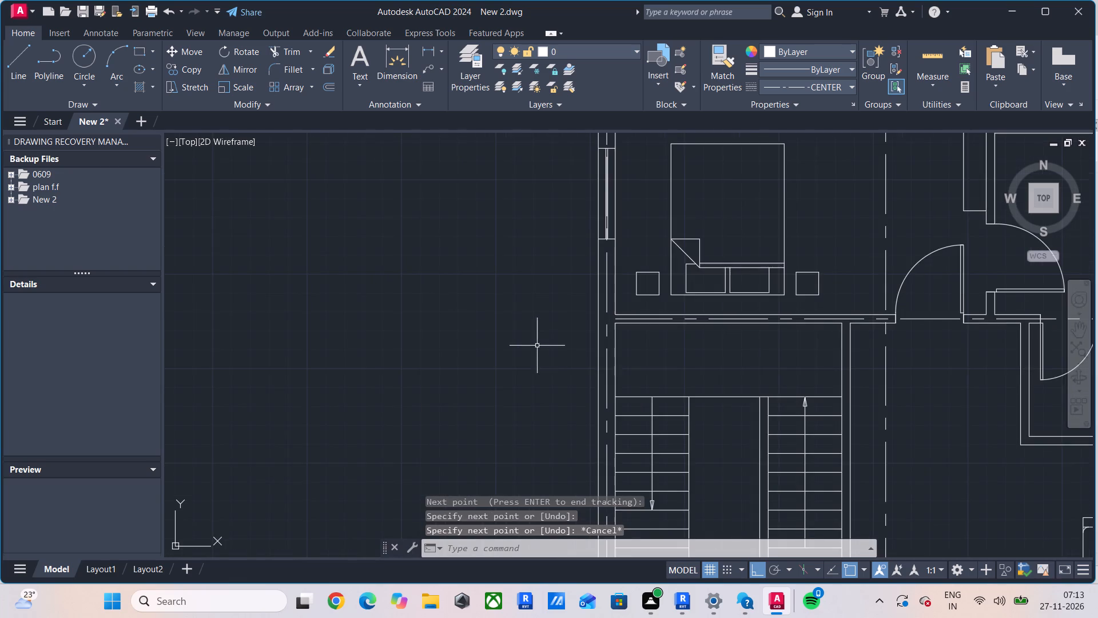
{"action": "middle_click_drag", "start_coordinate": [605, 354], "coordinate": [462, 338]}
{"action": "scroll", "coordinate": [505, 330], "scroll_direction": "down", "scroll_amount": 4}
{"action": "scroll", "coordinate": [490, 387], "scroll_direction": "up", "scroll_amount": 3}
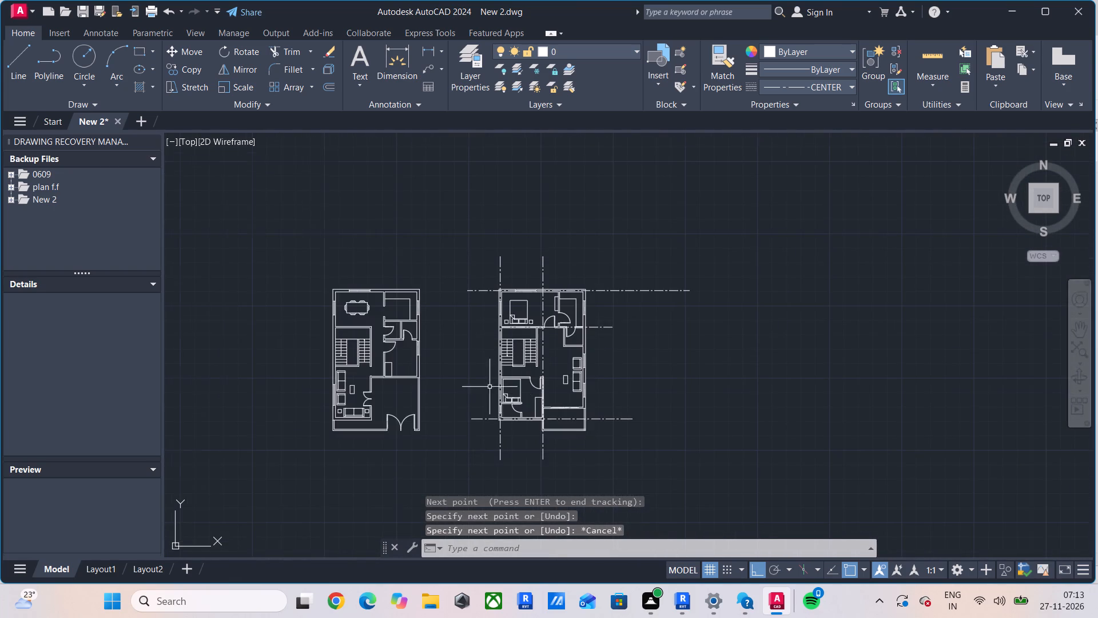
{"action": "scroll", "coordinate": [490, 387], "scroll_direction": "up", "scroll_amount": 2}
{"action": "middle_click_drag", "start_coordinate": [583, 328], "coordinate": [511, 330]}
{"action": "scroll", "coordinate": [507, 299], "scroll_direction": "up", "scroll_amount": 5}
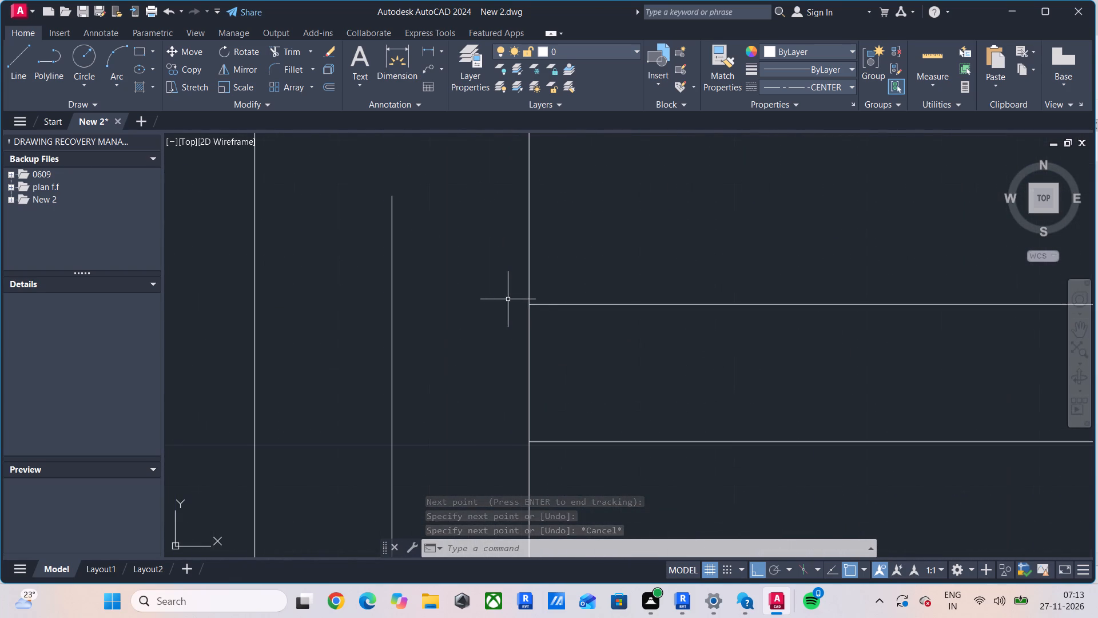
{"action": "key", "text": "space"}
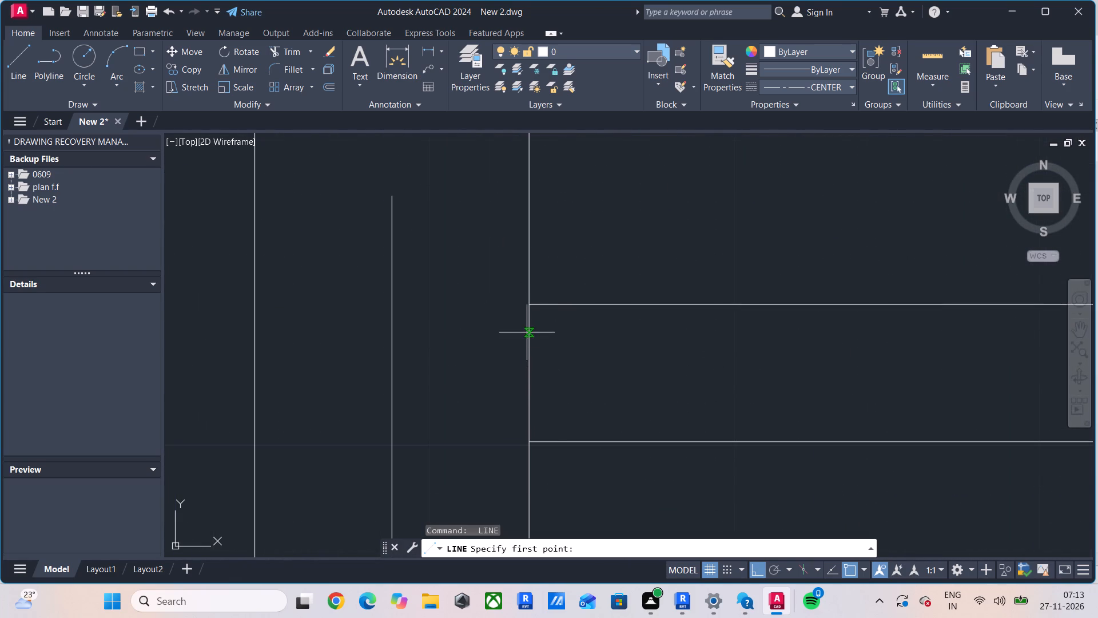
{"action": "scroll", "coordinate": [528, 352], "scroll_direction": "down", "scroll_amount": 4}
{"action": "scroll", "coordinate": [530, 359], "scroll_direction": "up", "scroll_amount": 5}
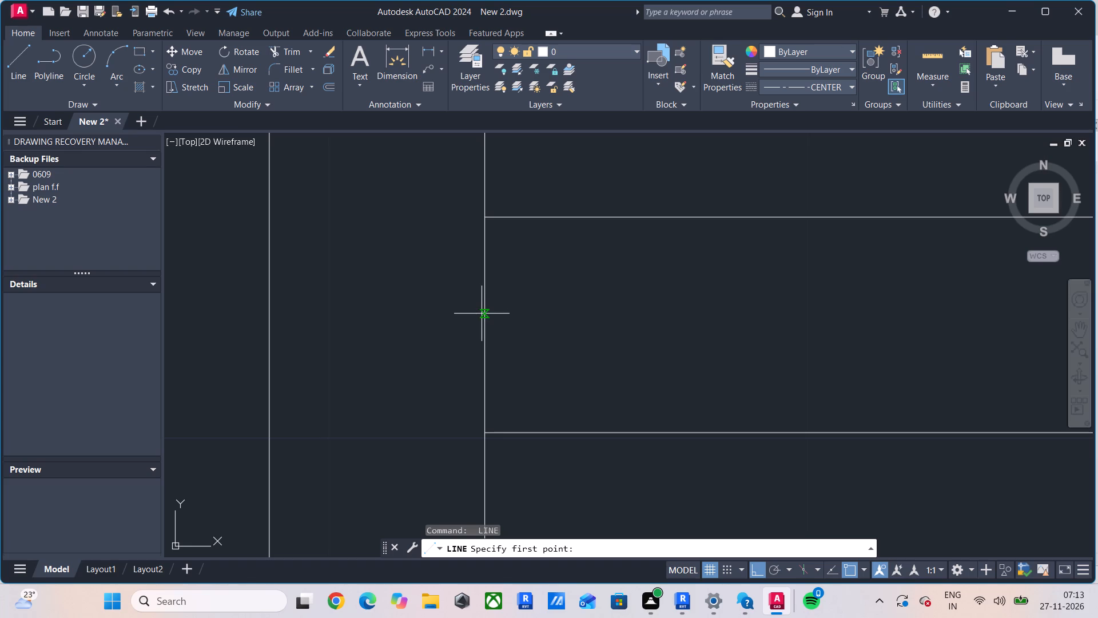
{"action": "type", "text": "TK"}
{"action": "key", "text": "space"}
{"action": "left_click", "coordinate": [483, 219]}
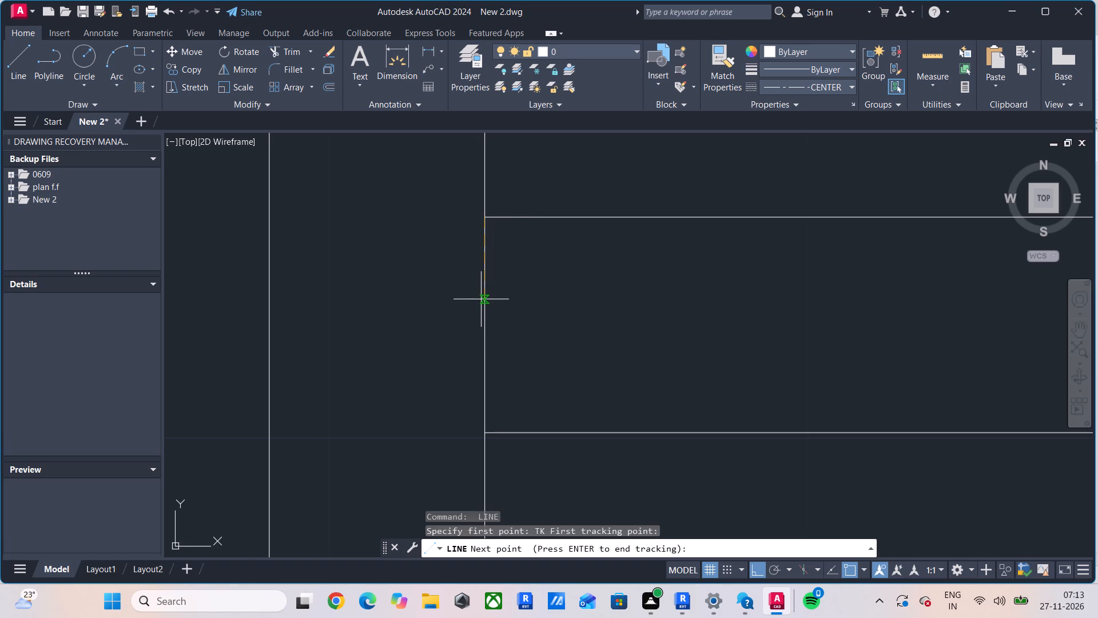
{"action": "type", "text": "2.25"}
{"action": "key", "text": "Return"}
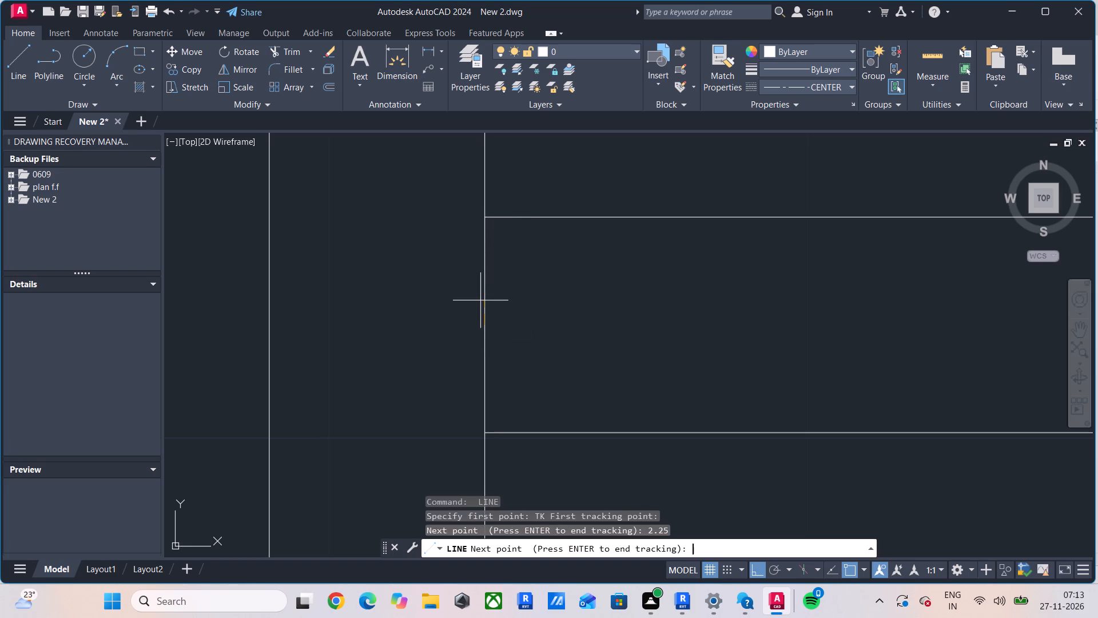
{"action": "key", "text": "Return"}
{"action": "scroll", "coordinate": [776, 300], "scroll_direction": "down", "scroll_amount": 5}
{"action": "middle_click_drag", "start_coordinate": [837, 307], "coordinate": [353, 305]}
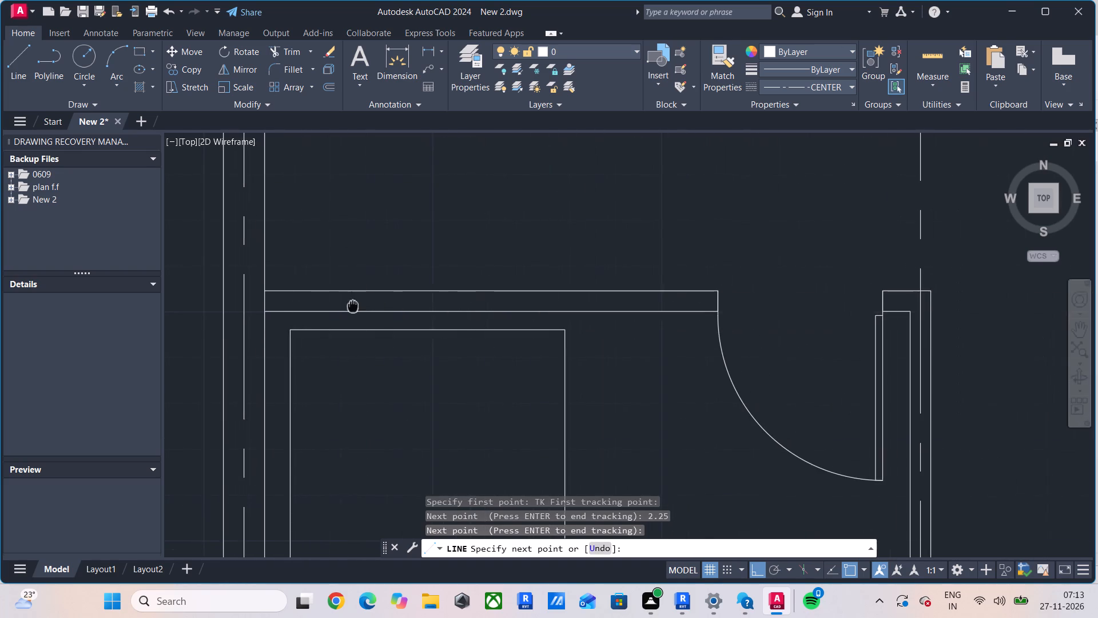
{"action": "middle_click_drag", "start_coordinate": [353, 305], "coordinate": [352, 305]}
{"action": "scroll", "coordinate": [788, 305], "scroll_direction": "down", "scroll_amount": 2}
{"action": "middle_click_drag", "start_coordinate": [840, 308], "coordinate": [560, 308]}
{"action": "scroll", "coordinate": [837, 293], "scroll_direction": "down", "scroll_amount": 2}
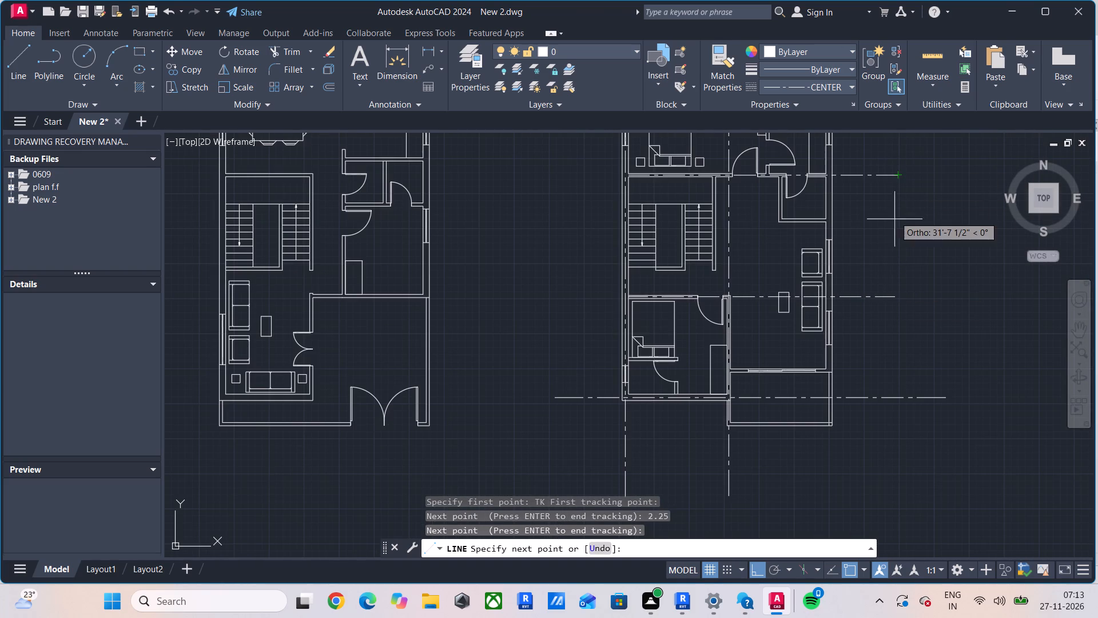
{"action": "left_click", "coordinate": [897, 288]}
{"action": "key", "text": "Escape"}
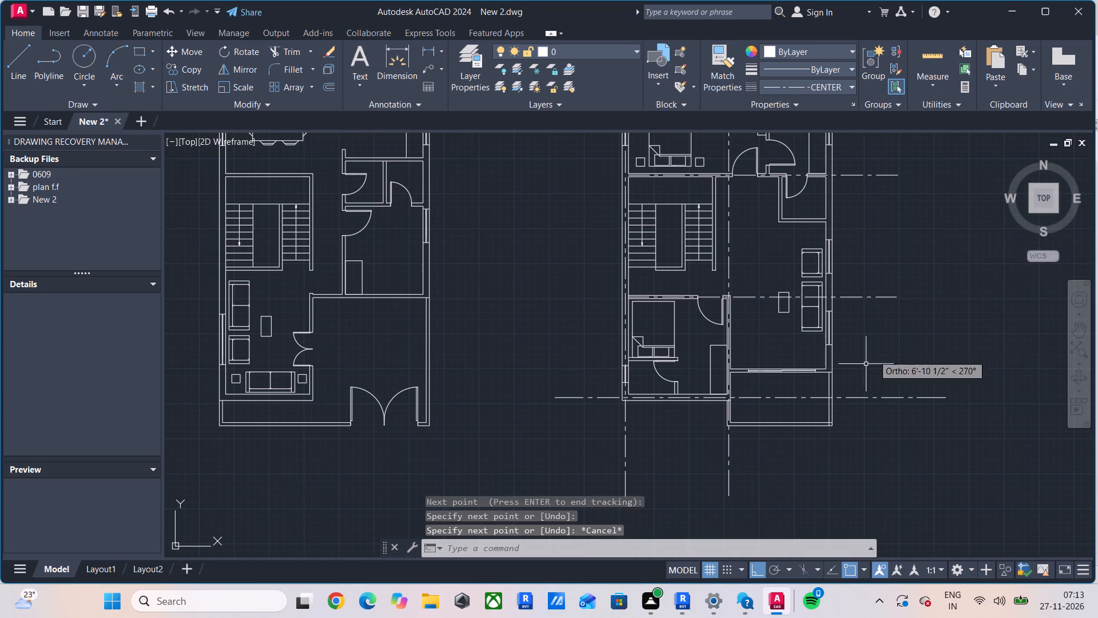
Examine the balcony, sliding door and remaining second-floor walls without centrelines, and look over the neighbouring floor plan.
{"action": "scroll", "coordinate": [619, 302], "scroll_direction": "up", "scroll_amount": 4}
{"action": "scroll", "coordinate": [619, 300], "scroll_direction": "down", "scroll_amount": 4}
{"action": "middle_click_drag", "start_coordinate": [673, 314], "coordinate": [582, 283]}
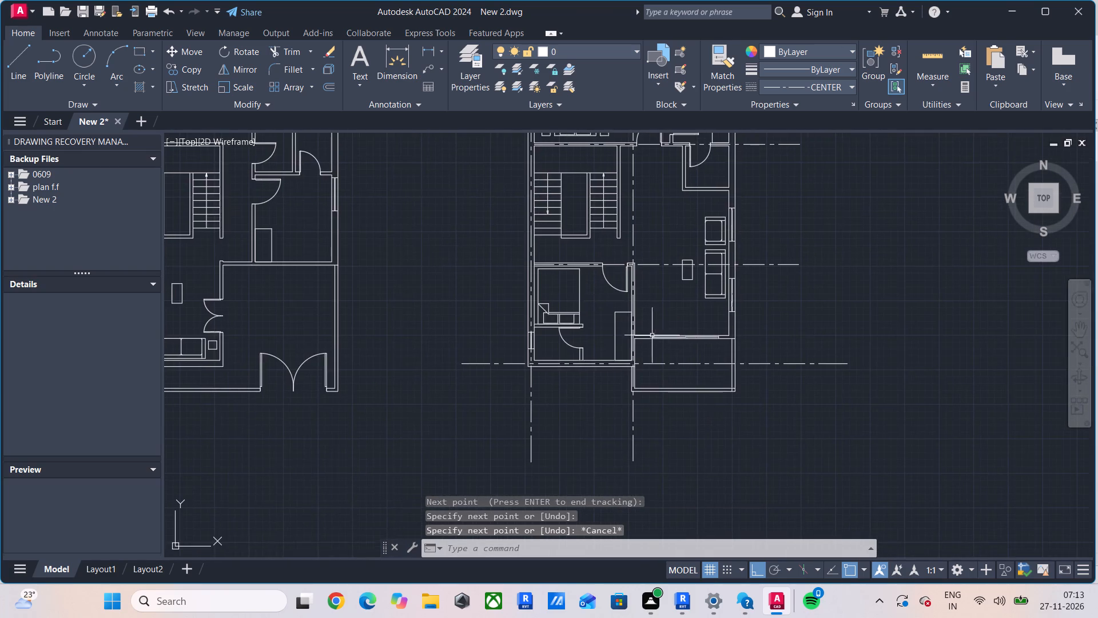
{"action": "scroll", "coordinate": [661, 339], "scroll_direction": "up", "scroll_amount": 5}
{"action": "scroll", "coordinate": [636, 321], "scroll_direction": "down", "scroll_amount": 3}
{"action": "middle_click_drag", "start_coordinate": [660, 322], "coordinate": [589, 326]}
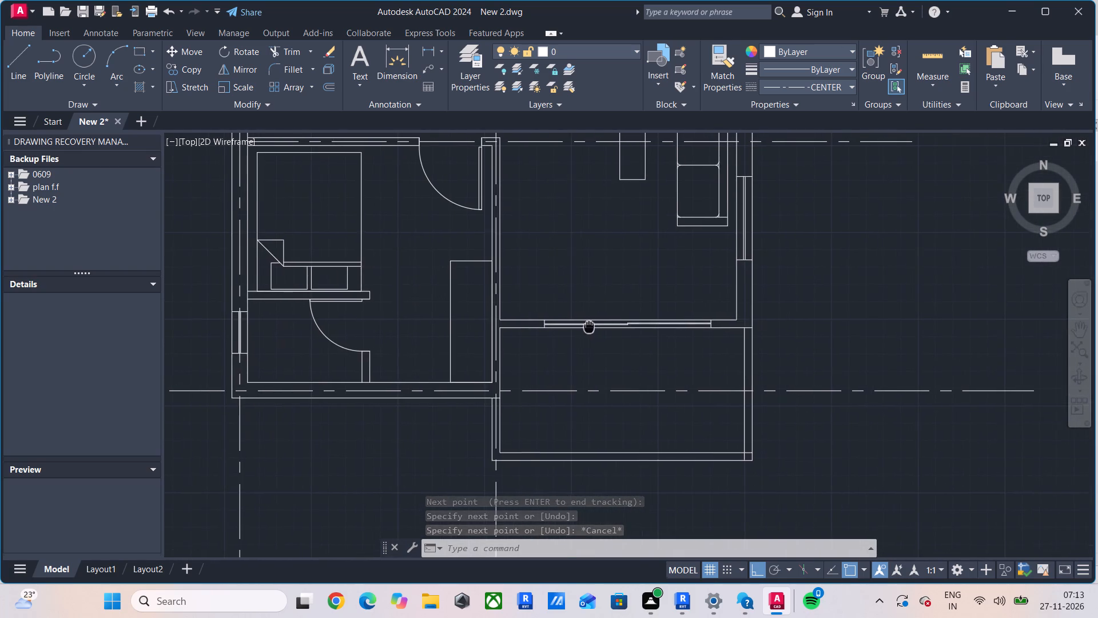
{"action": "middle_click_drag", "start_coordinate": [589, 326], "coordinate": [588, 326]}
{"action": "scroll", "coordinate": [693, 327], "scroll_direction": "up", "scroll_amount": 3}
{"action": "scroll", "coordinate": [719, 326], "scroll_direction": "down", "scroll_amount": 3}
{"action": "middle_click_drag", "start_coordinate": [727, 328], "coordinate": [731, 340]}
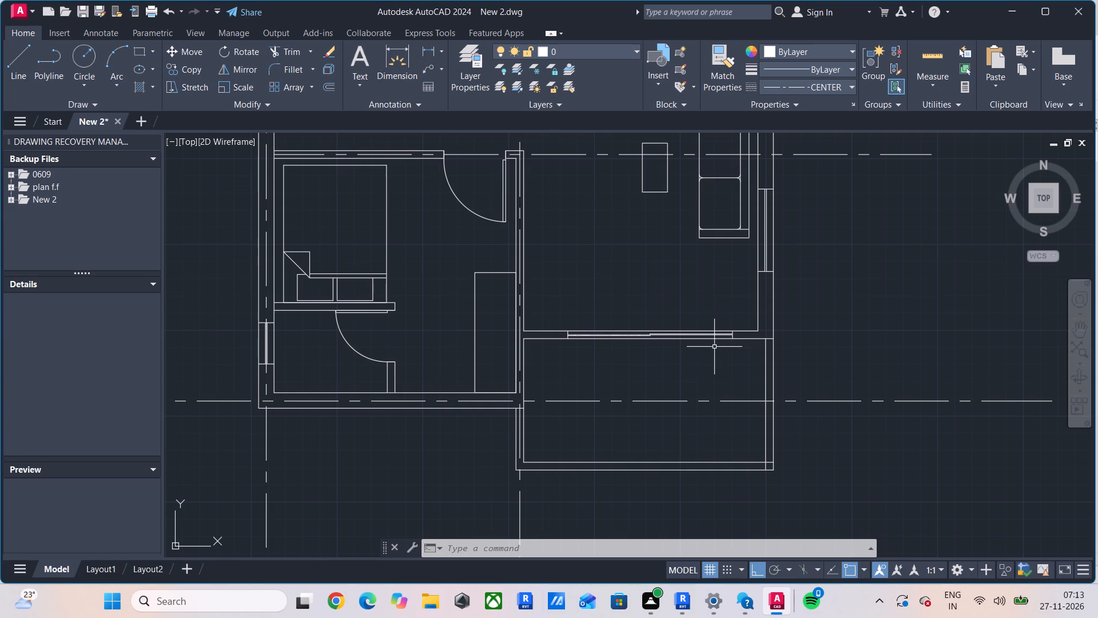
{"action": "scroll", "coordinate": [620, 359], "scroll_direction": "down", "scroll_amount": 2}
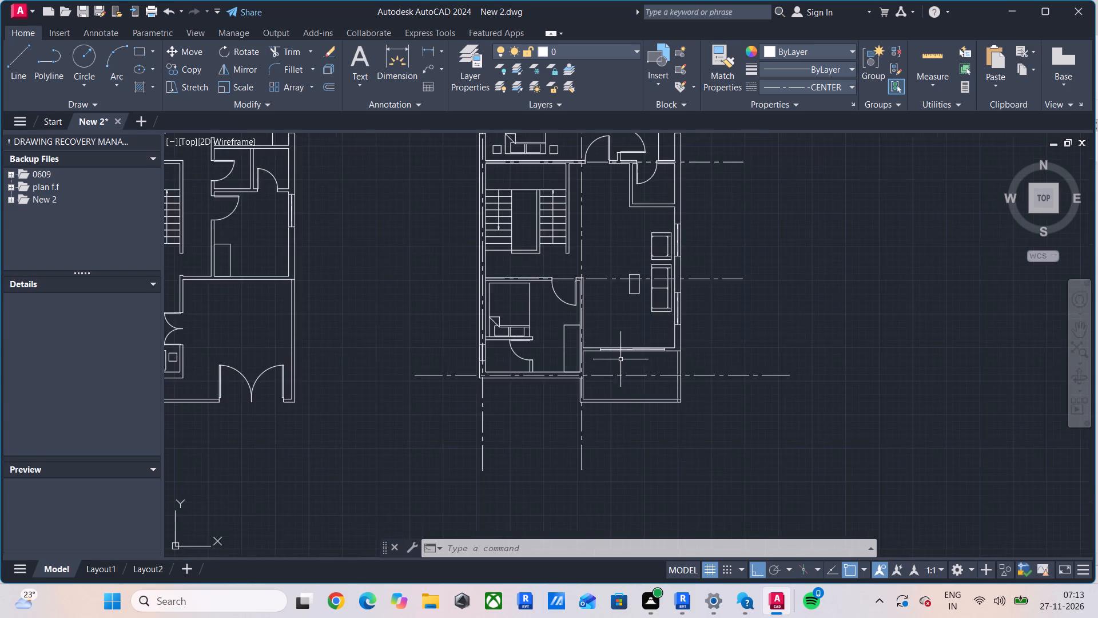
{"action": "middle_click_drag", "start_coordinate": [621, 360], "coordinate": [611, 463]}
{"action": "scroll", "coordinate": [490, 225], "scroll_direction": "up", "scroll_amount": 2}
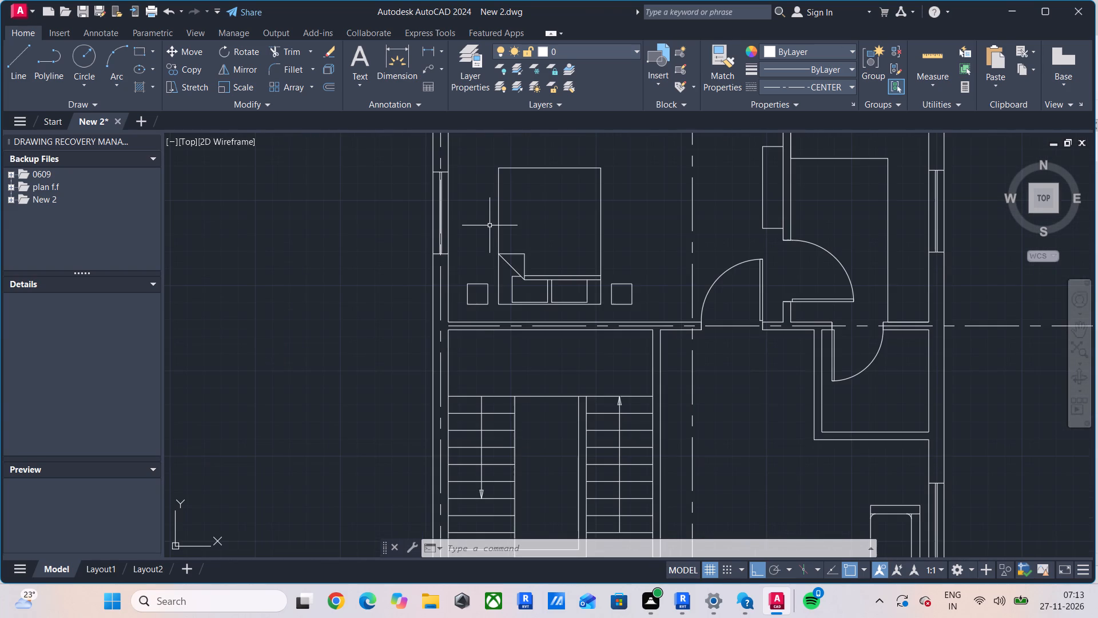
{"action": "scroll", "coordinate": [490, 225], "scroll_direction": "down", "scroll_amount": 2}
{"action": "middle_click_drag", "start_coordinate": [443, 255], "coordinate": [475, 257]}
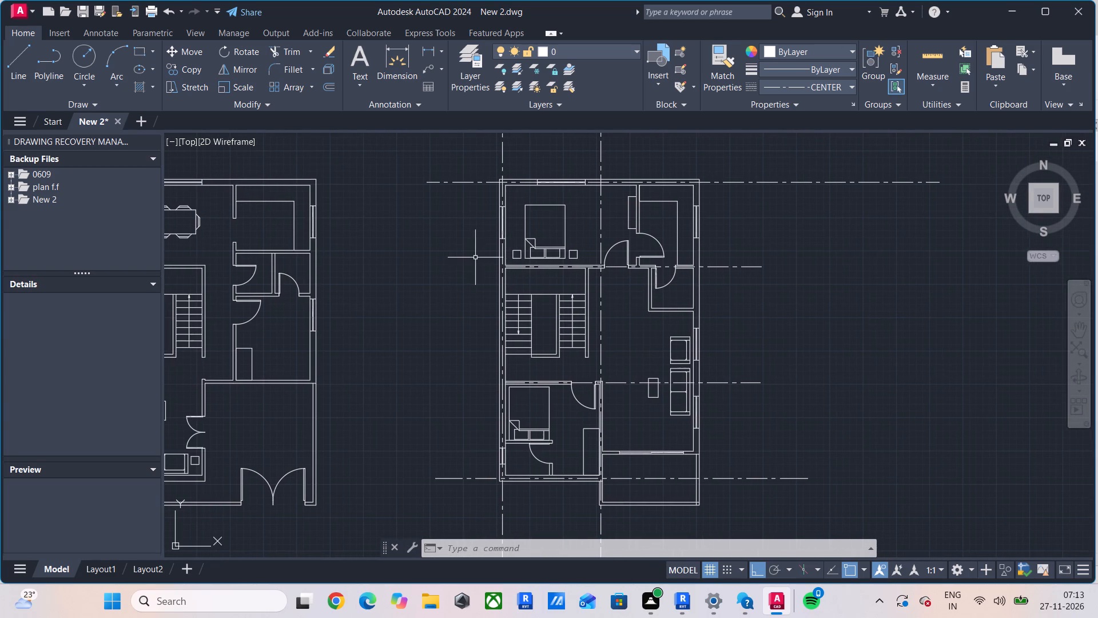
{"action": "middle_click_drag", "start_coordinate": [476, 257], "coordinate": [483, 259]}
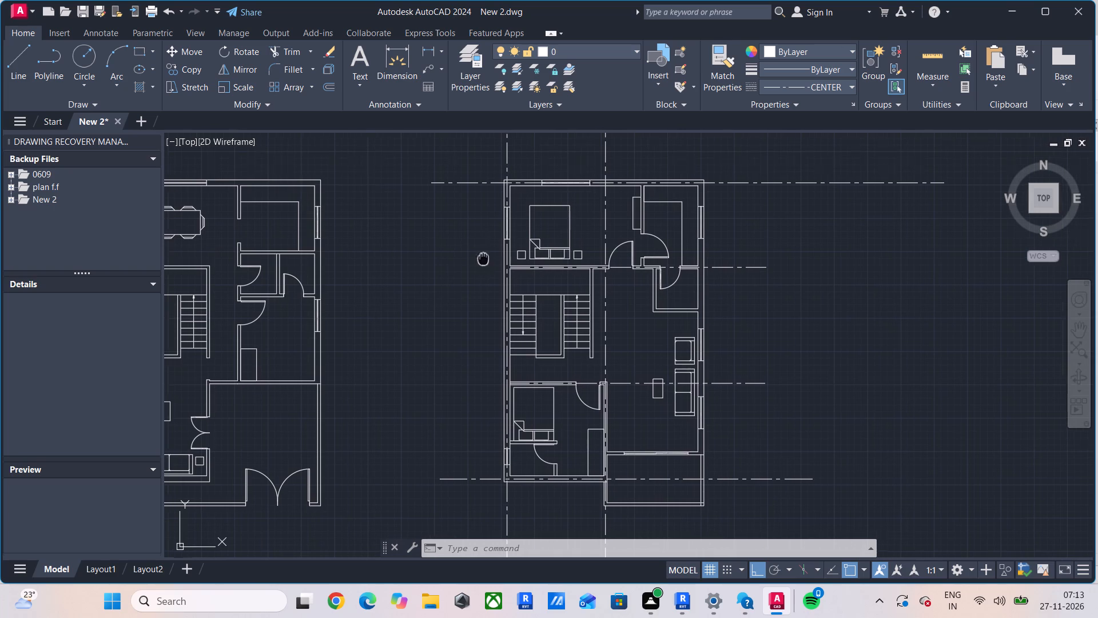
{"action": "middle_click_drag", "start_coordinate": [483, 259], "coordinate": [573, 270]}
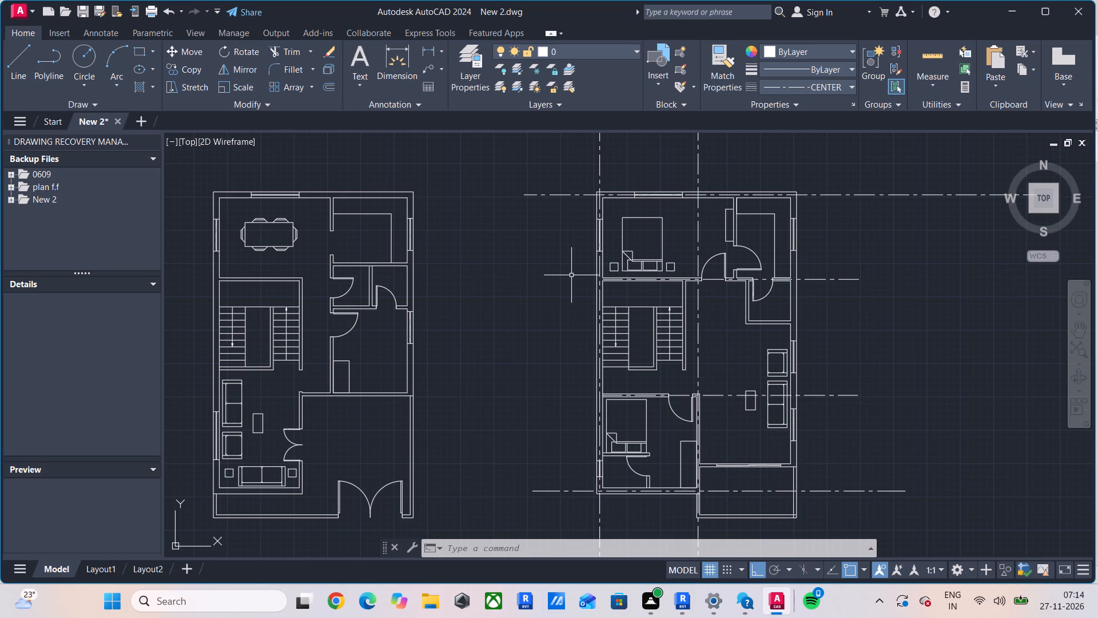
{"action": "scroll", "coordinate": [735, 285], "scroll_direction": "up", "scroll_amount": 3}
{"action": "middle_click_drag", "start_coordinate": [708, 280], "coordinate": [708, 344]}
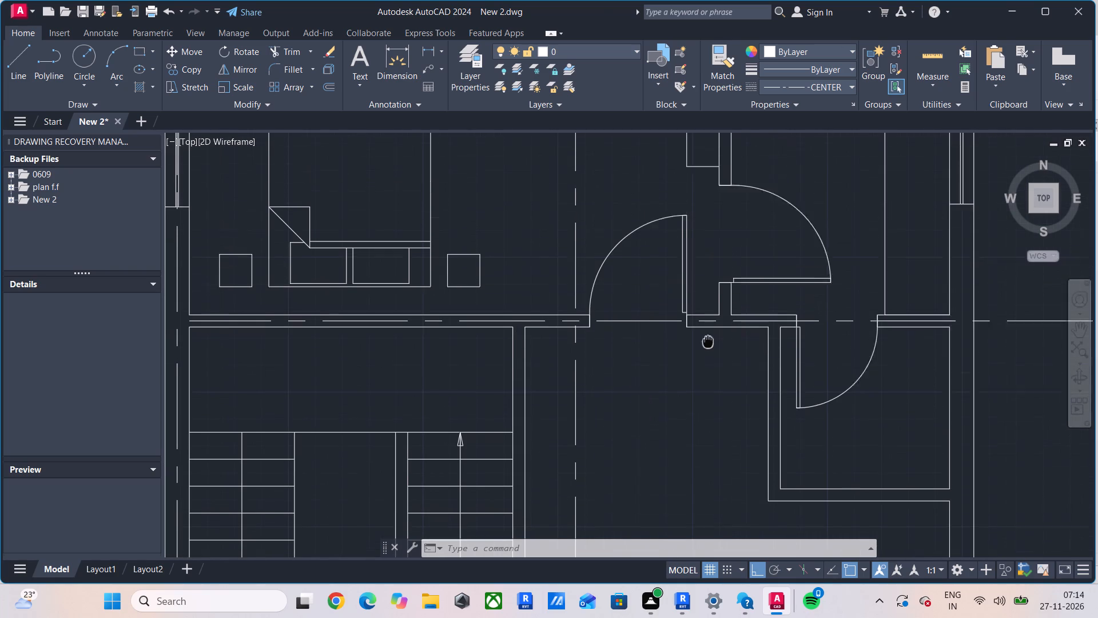
{"action": "middle_click_drag", "start_coordinate": [708, 344], "coordinate": [708, 358]}
{"action": "scroll", "coordinate": [709, 343], "scroll_direction": "down", "scroll_amount": 2}
{"action": "middle_click_drag", "start_coordinate": [630, 343], "coordinate": [756, 318]}
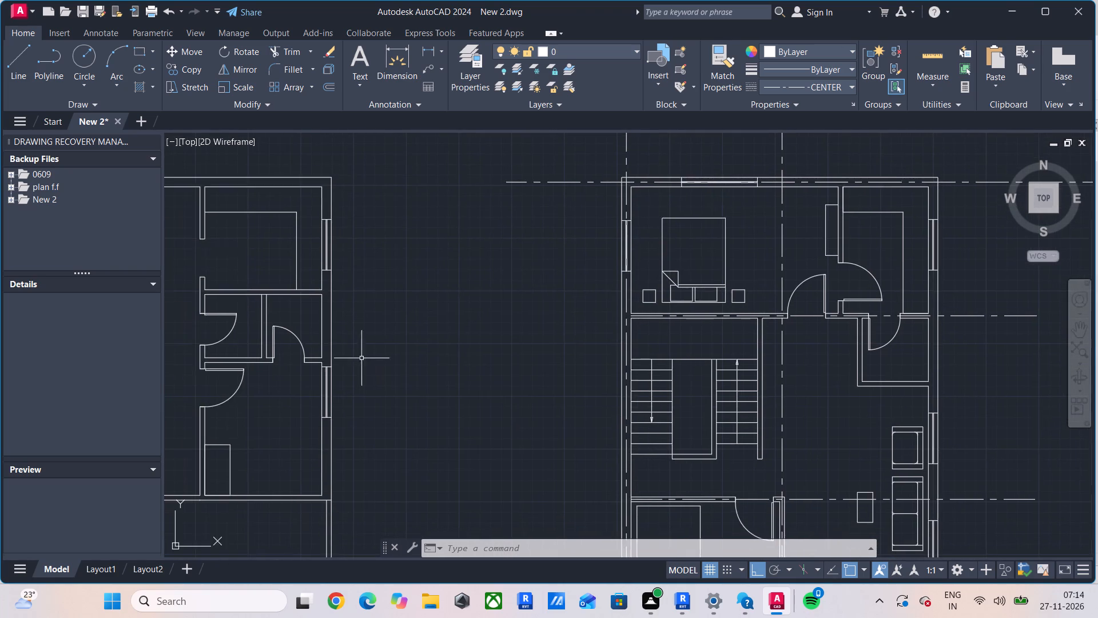
{"action": "middle_click_drag", "start_coordinate": [356, 357], "coordinate": [498, 393]}
{"action": "key", "text": "Escape"}
{"action": "key", "text": "Escape"}
{"action": "key", "text": "Escape"}
{"action": "middle_click_drag", "start_coordinate": [373, 363], "coordinate": [534, 391]}
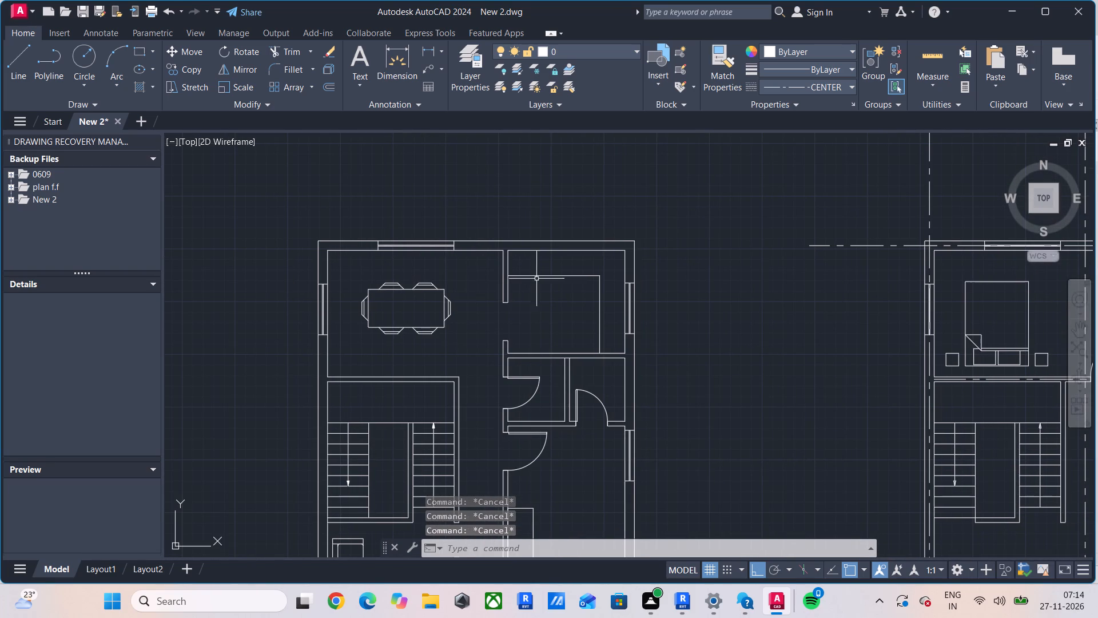
Draw a horizontal centreline about 27'-4" leftward from the small right-side room's lower left outer corner, across the stairs and past the left exterior wall.
{"action": "scroll", "coordinate": [542, 279], "scroll_direction": "down", "scroll_amount": 2}
{"action": "middle_click_drag", "start_coordinate": [558, 286], "coordinate": [429, 274]}
{"action": "scroll", "coordinate": [671, 320], "scroll_direction": "up", "scroll_amount": 3}
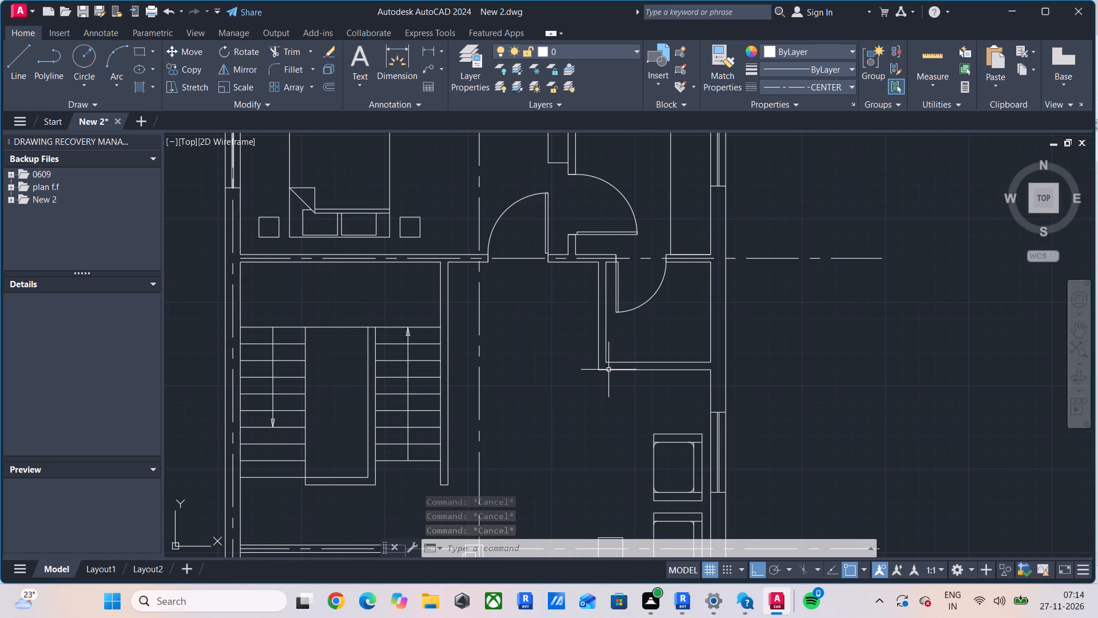
{"action": "key", "text": "space"}
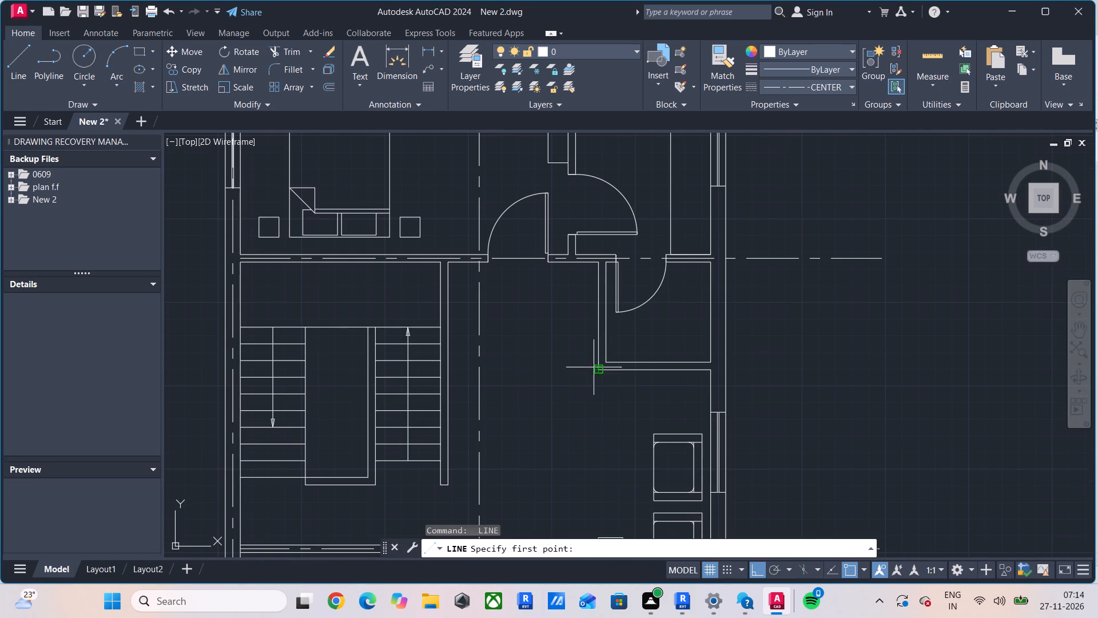
{"action": "scroll", "coordinate": [599, 366], "scroll_direction": "up", "scroll_amount": 4}
{"action": "left_click_drag", "start_coordinate": [576, 395], "coordinate": [552, 396]}
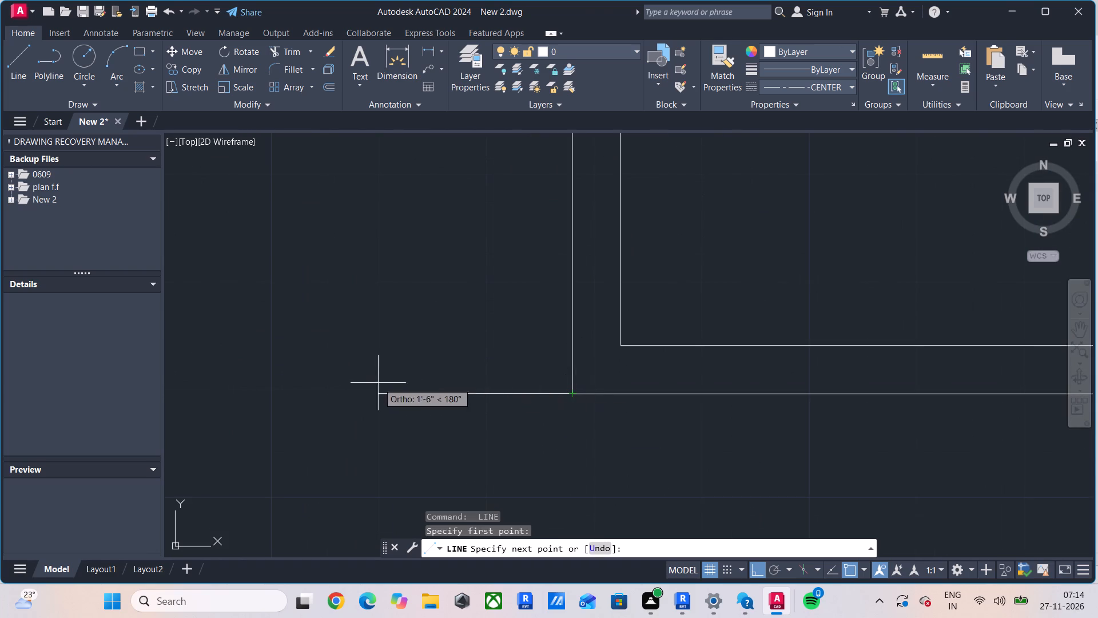
{"action": "scroll", "coordinate": [291, 401], "scroll_direction": "down", "scroll_amount": 4}
{"action": "middle_click_drag", "start_coordinate": [294, 399], "coordinate": [682, 399]}
{"action": "scroll", "coordinate": [682, 399], "scroll_direction": "down", "scroll_amount": 1}
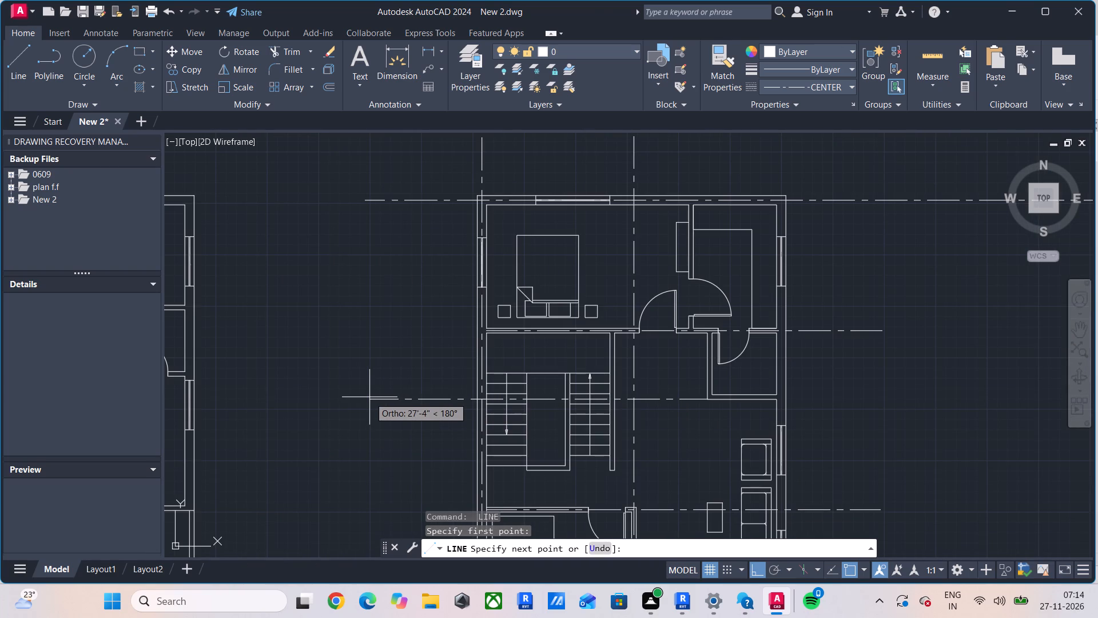
{"action": "left_click", "coordinate": [369, 397]}
{"action": "key", "text": "Escape"}
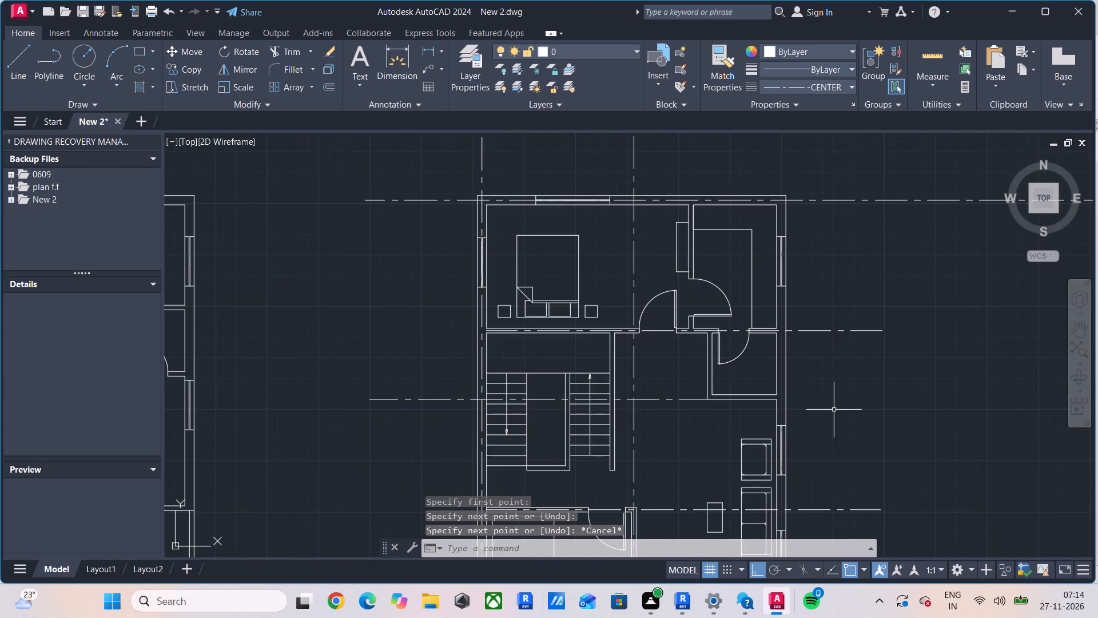
Move the new centreline across the stairs up 2.25" to the middle of the small room's bottom wall.
{"action": "scroll", "coordinate": [837, 409], "scroll_direction": "up", "scroll_amount": 4}
{"action": "middle_click_drag", "start_coordinate": [378, 362], "coordinate": [830, 377]}
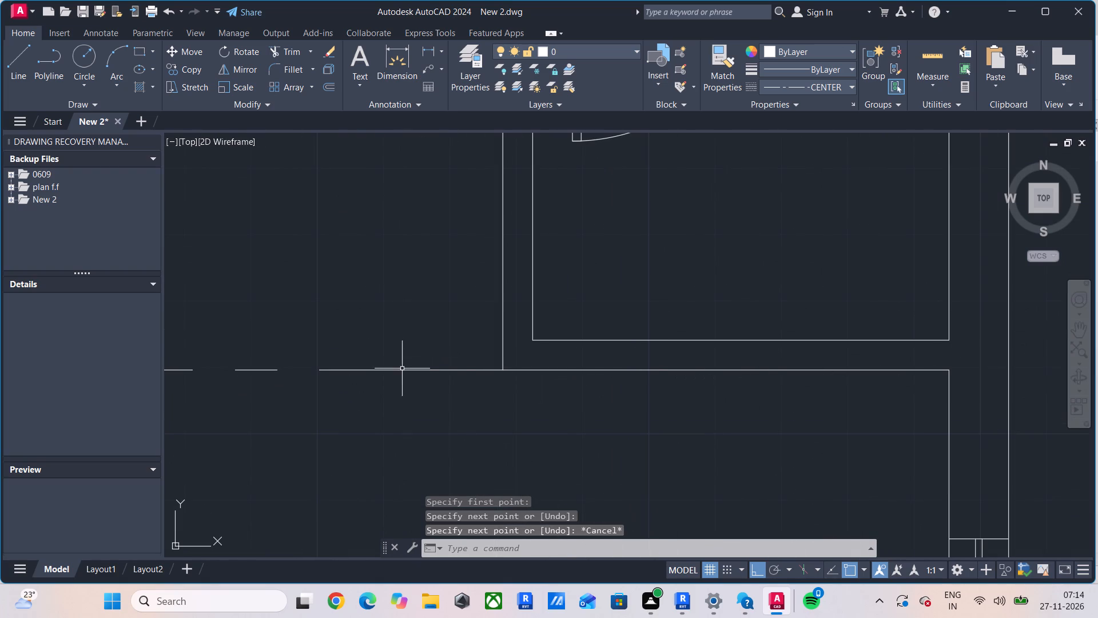
{"action": "left_click", "coordinate": [402, 369]}
{"action": "key", "text": "m"}
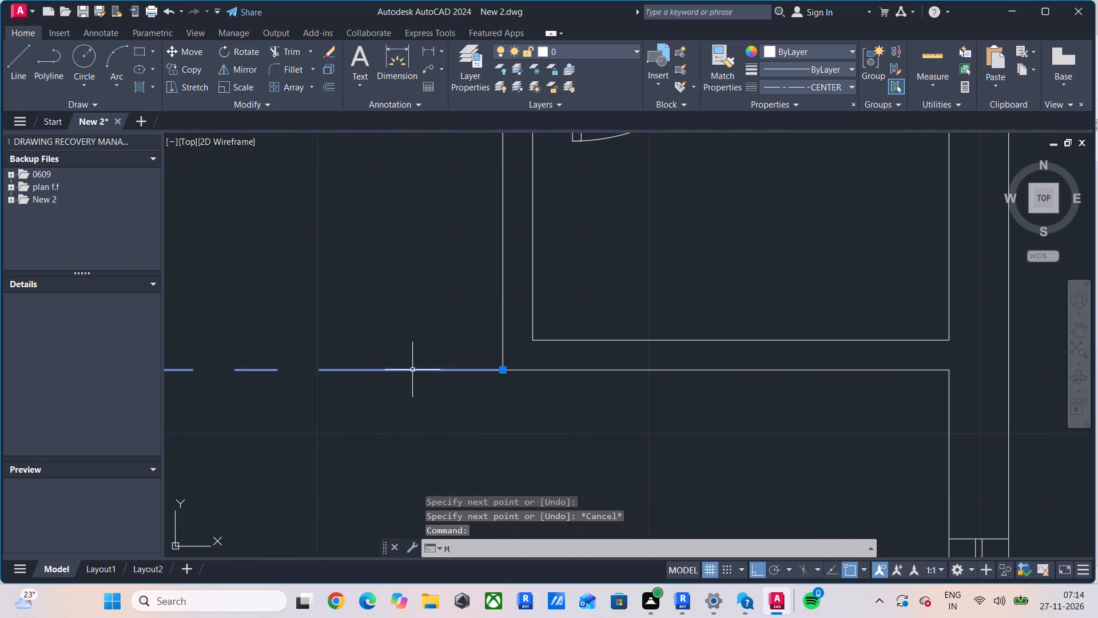
{"action": "key", "text": "space"}
{"action": "left_click", "coordinate": [503, 369]}
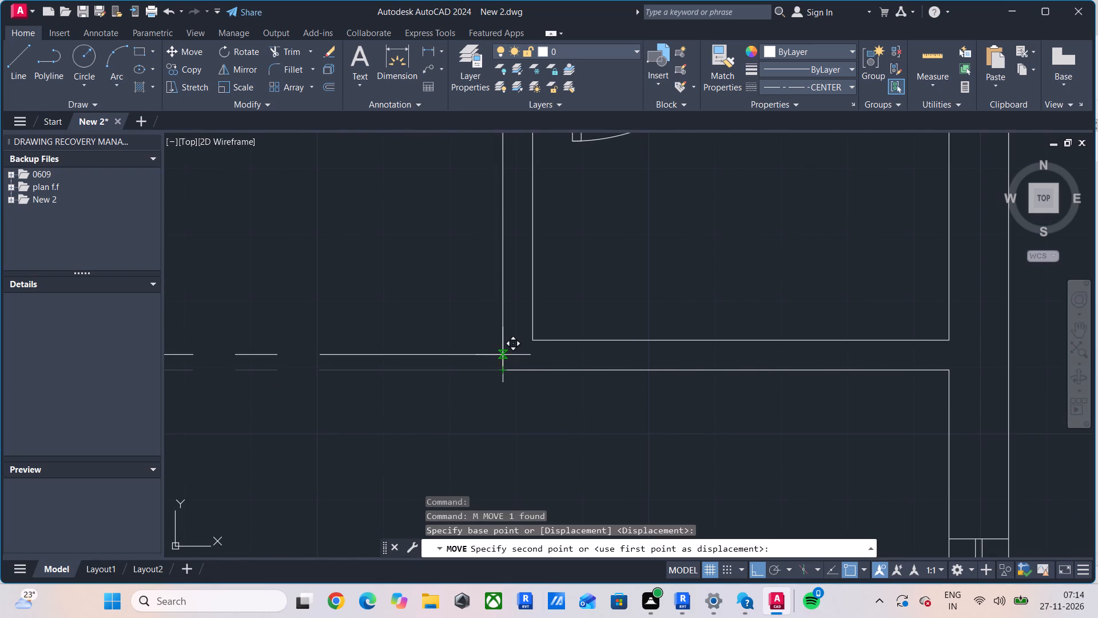
{"action": "type", "text": "2.2"}
{"action": "key", "text": "5"}
{"action": "key", "text": "Return"}
{"action": "key", "text": "Escape"}
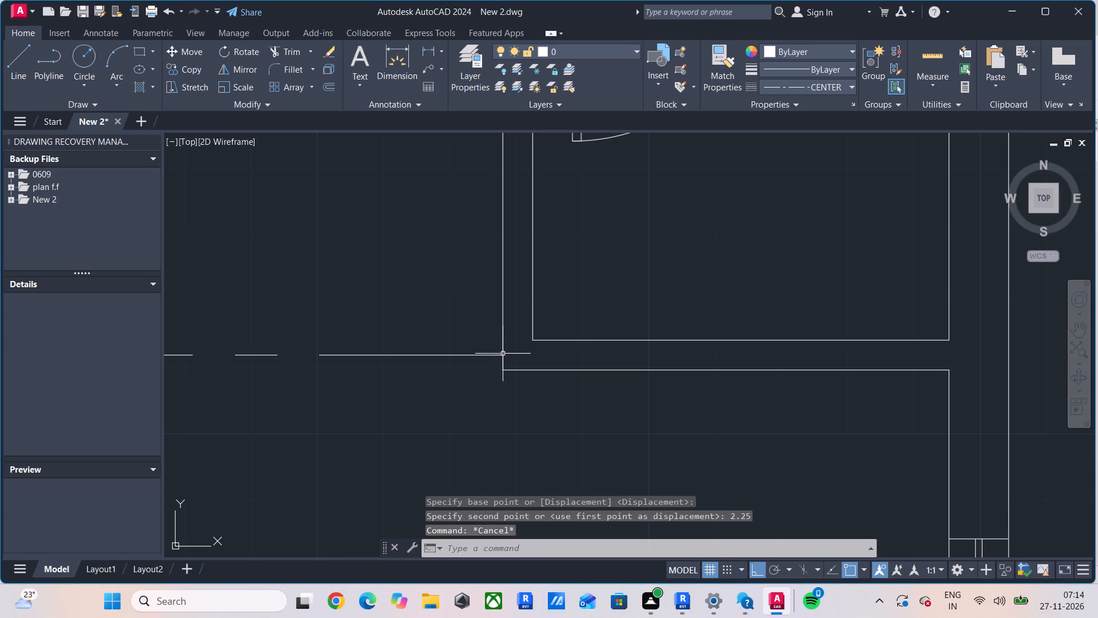
Stretch that centreline's right end past the right exterior wall, level with the end of the horizontal centreline above.
{"action": "left_click_drag", "start_coordinate": [488, 339], "coordinate": [476, 348]}
{"action": "left_click", "coordinate": [444, 375]}
{"action": "left_click_drag", "start_coordinate": [506, 356], "coordinate": [511, 356]}
{"action": "scroll", "coordinate": [678, 364], "scroll_direction": "down", "scroll_amount": 4}
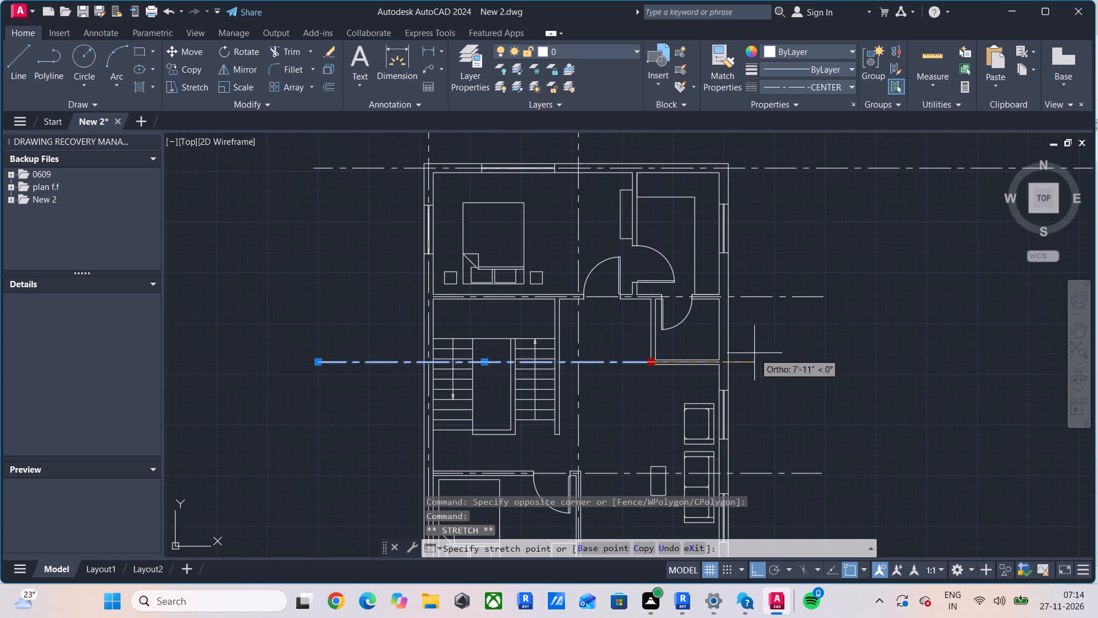
{"action": "middle_click_drag", "start_coordinate": [769, 350], "coordinate": [661, 355]}
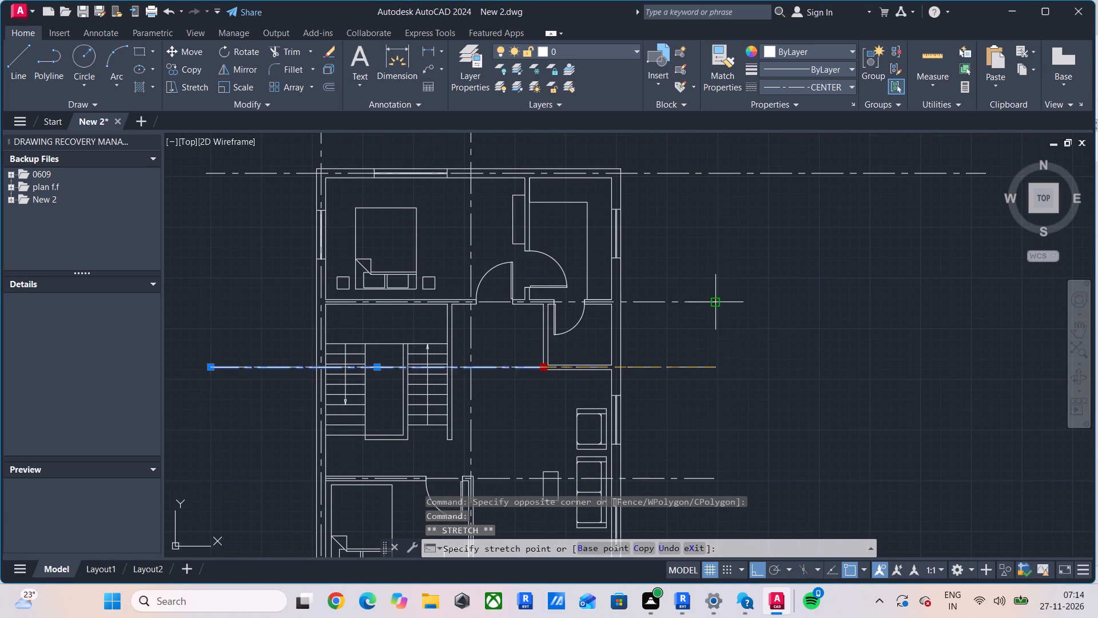
{"action": "left_click", "coordinate": [718, 355]}
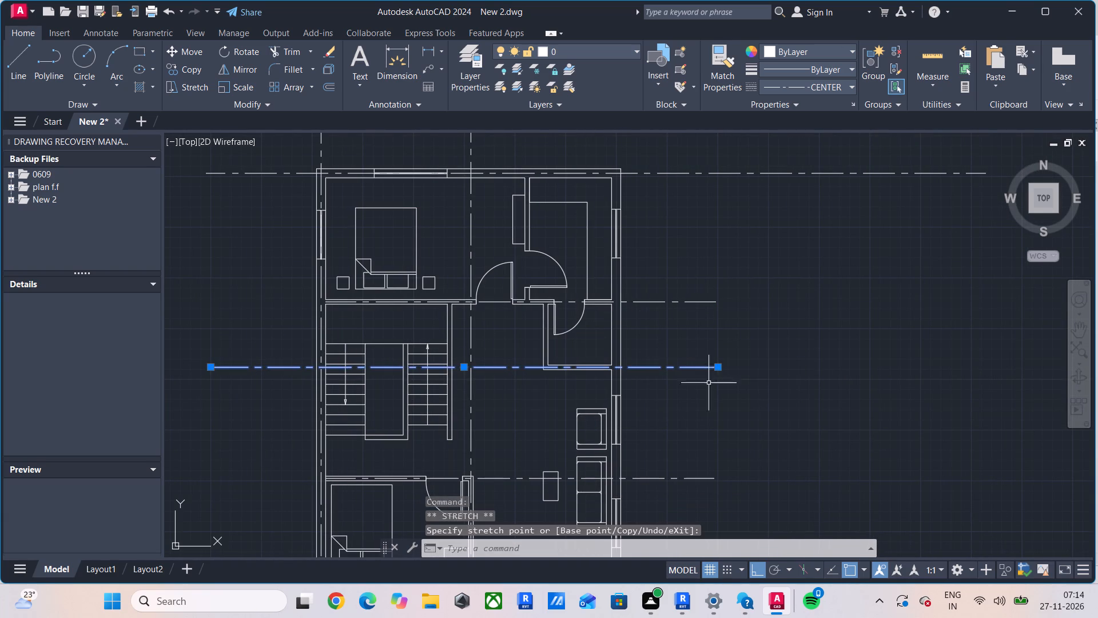
{"action": "key", "text": "Escape"}
Examine the staircase, surrounding walls and neighbouring floor plan for walls that still need centrelines.
{"action": "middle_click_drag", "start_coordinate": [611, 426], "coordinate": [683, 415]}
{"action": "scroll", "coordinate": [413, 352], "scroll_direction": "up", "scroll_amount": 2}
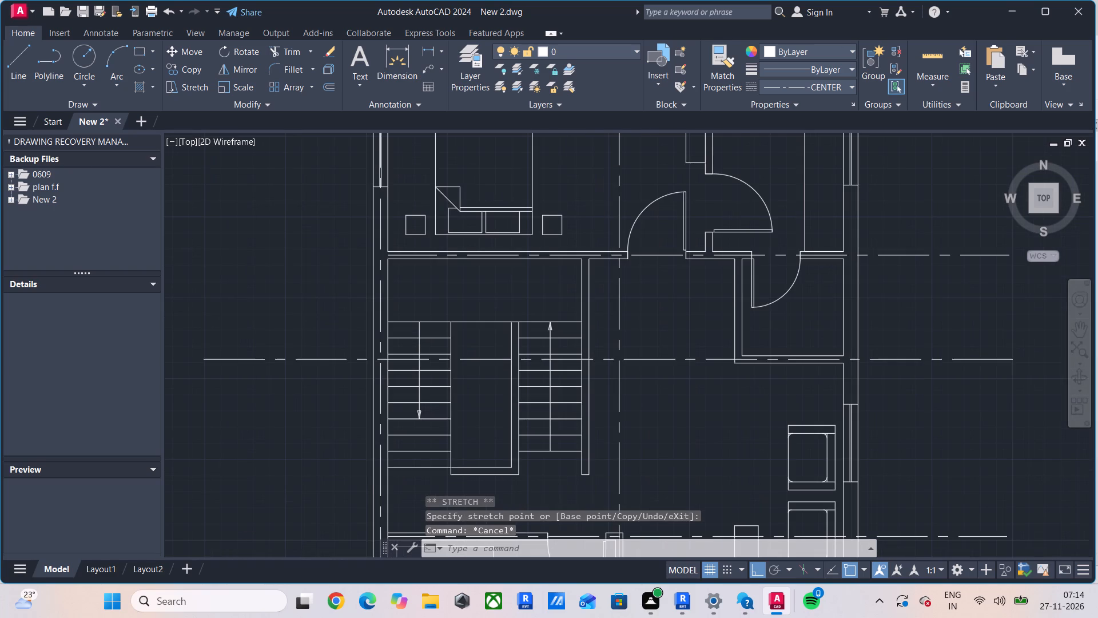
{"action": "scroll", "coordinate": [438, 305], "scroll_direction": "down", "scroll_amount": 2}
{"action": "middle_click", "coordinate": [441, 304]}
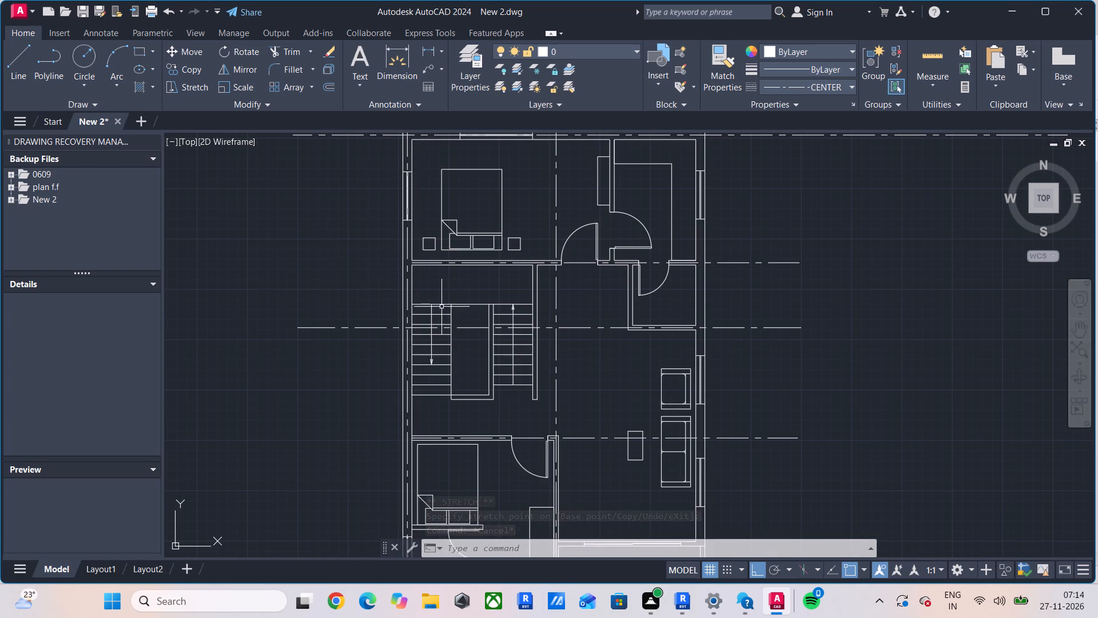
{"action": "middle_click_drag", "start_coordinate": [515, 378], "coordinate": [529, 371]}
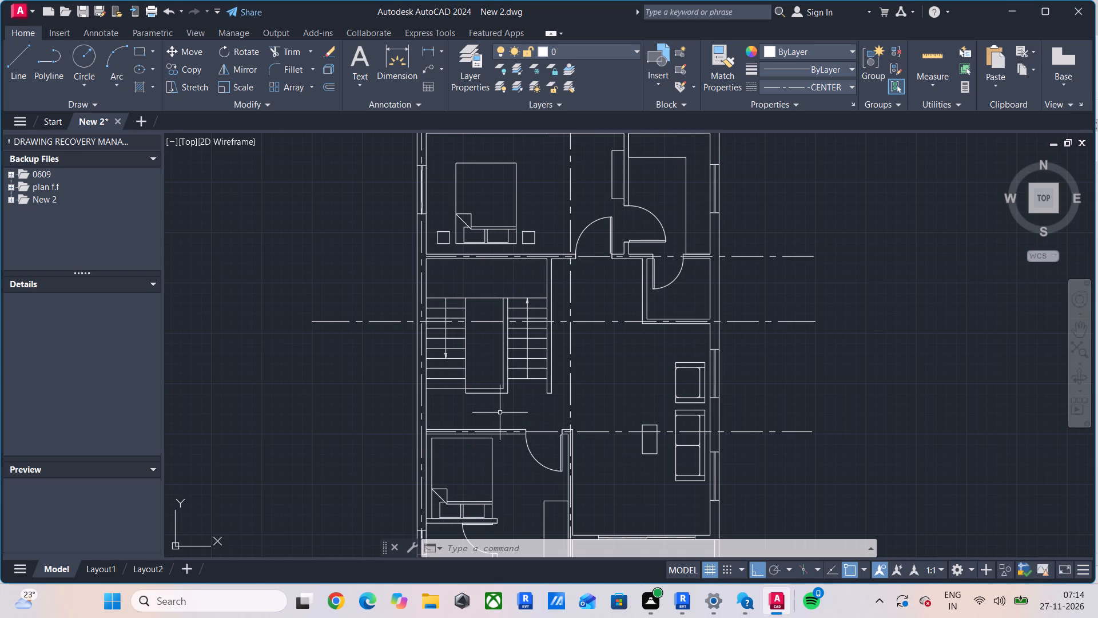
{"action": "scroll", "coordinate": [475, 398], "scroll_direction": "up", "scroll_amount": 1}
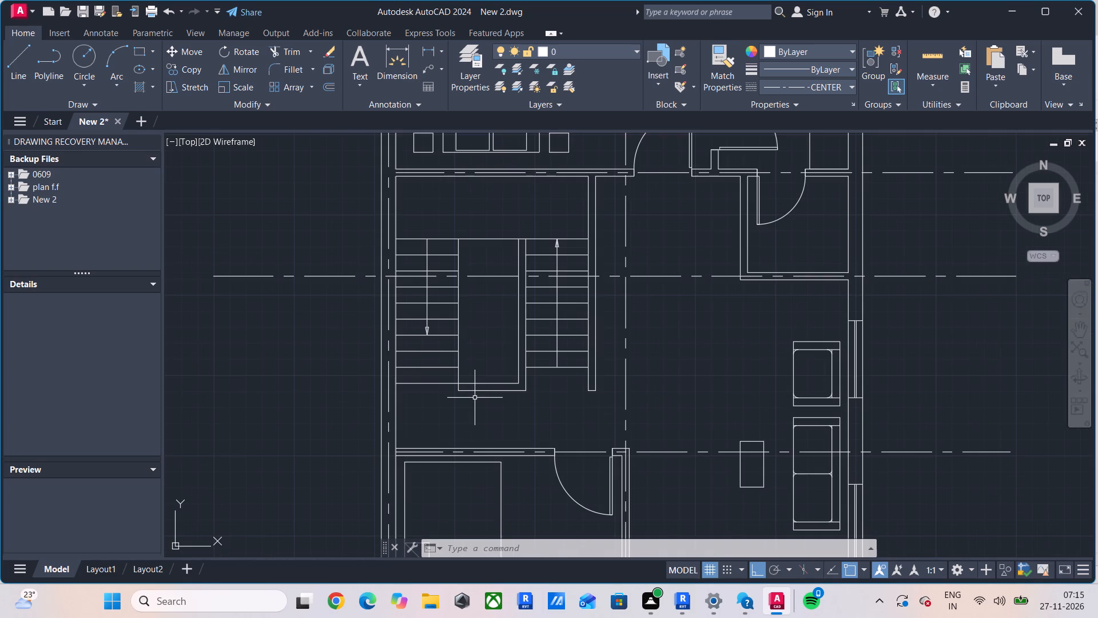
{"action": "middle_click_drag", "start_coordinate": [528, 382], "coordinate": [525, 415]}
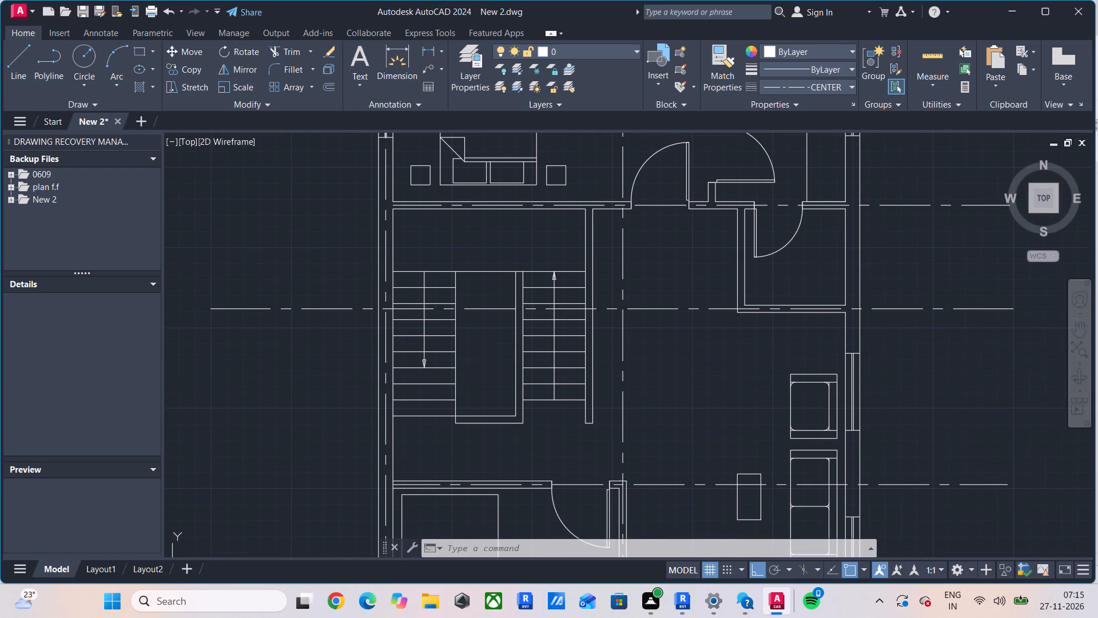
{"action": "scroll", "coordinate": [525, 377], "scroll_direction": "down", "scroll_amount": 2}
{"action": "middle_click_drag", "start_coordinate": [525, 377], "coordinate": [590, 340]}
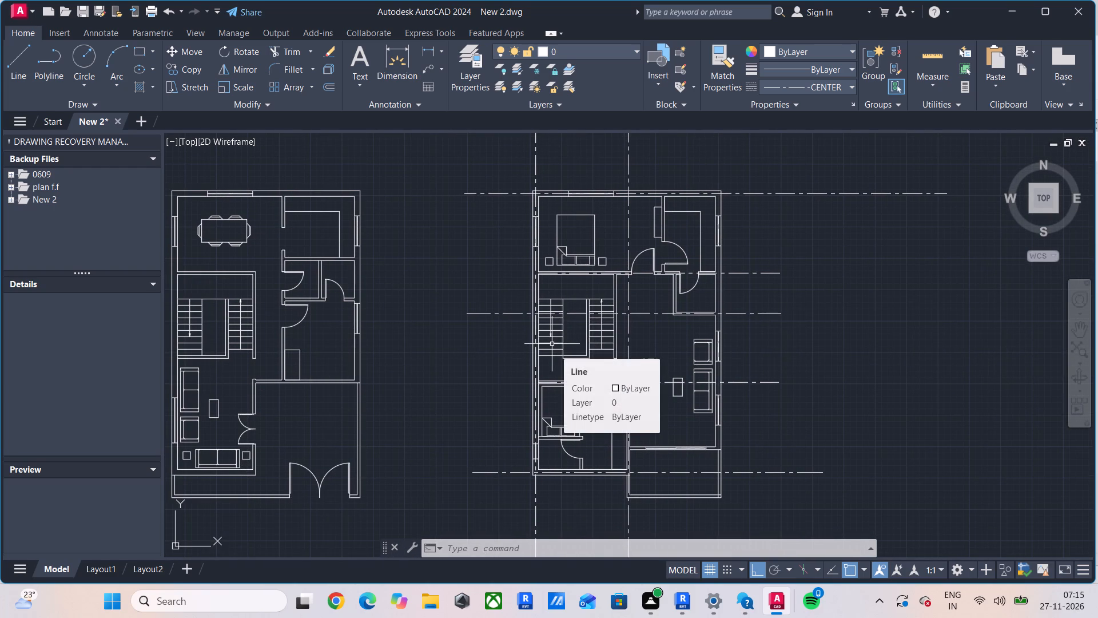
Stretch the left end of the lower bedroom's top-wall centreline past the left exterior wall, level with the centreline above.
{"action": "scroll", "coordinate": [627, 398], "scroll_direction": "up", "scroll_amount": 4}
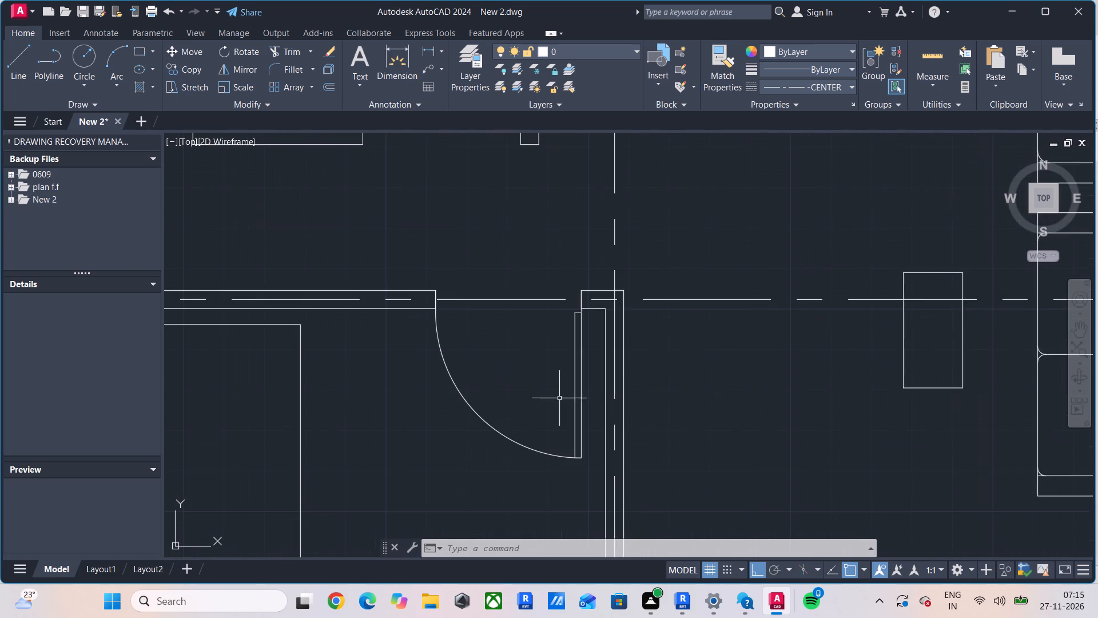
{"action": "middle_click_drag", "start_coordinate": [504, 398], "coordinate": [834, 367]}
{"action": "left_click", "coordinate": [421, 270]}
{"action": "middle_click_drag", "start_coordinate": [386, 275], "coordinate": [445, 273]}
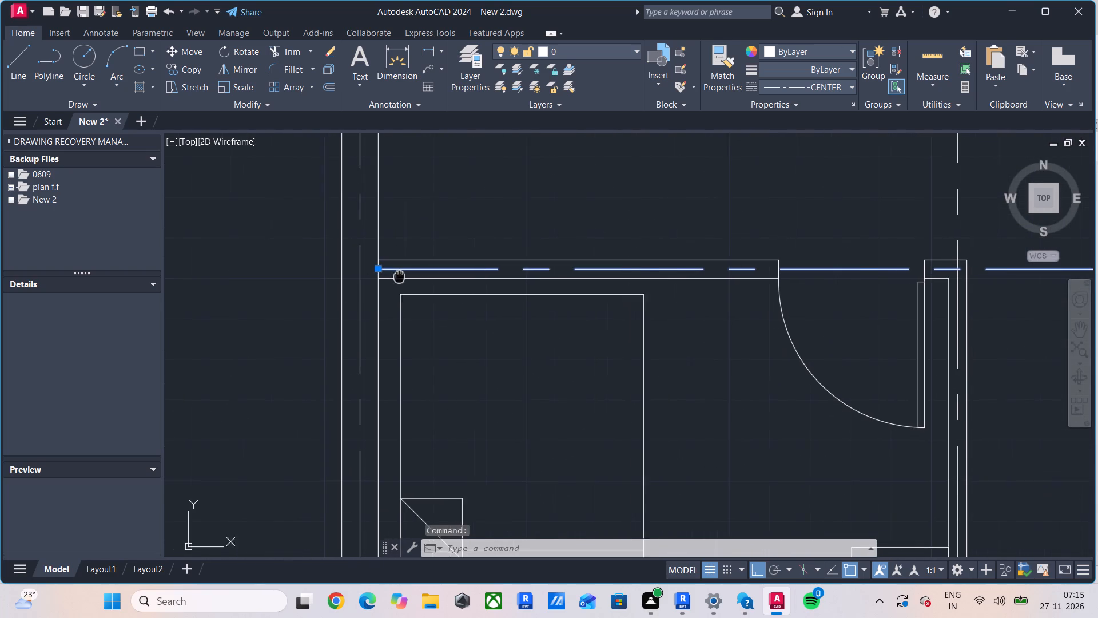
{"action": "middle_click_drag", "start_coordinate": [445, 273], "coordinate": [501, 271]}
{"action": "left_click_drag", "start_coordinate": [483, 264], "coordinate": [467, 266]}
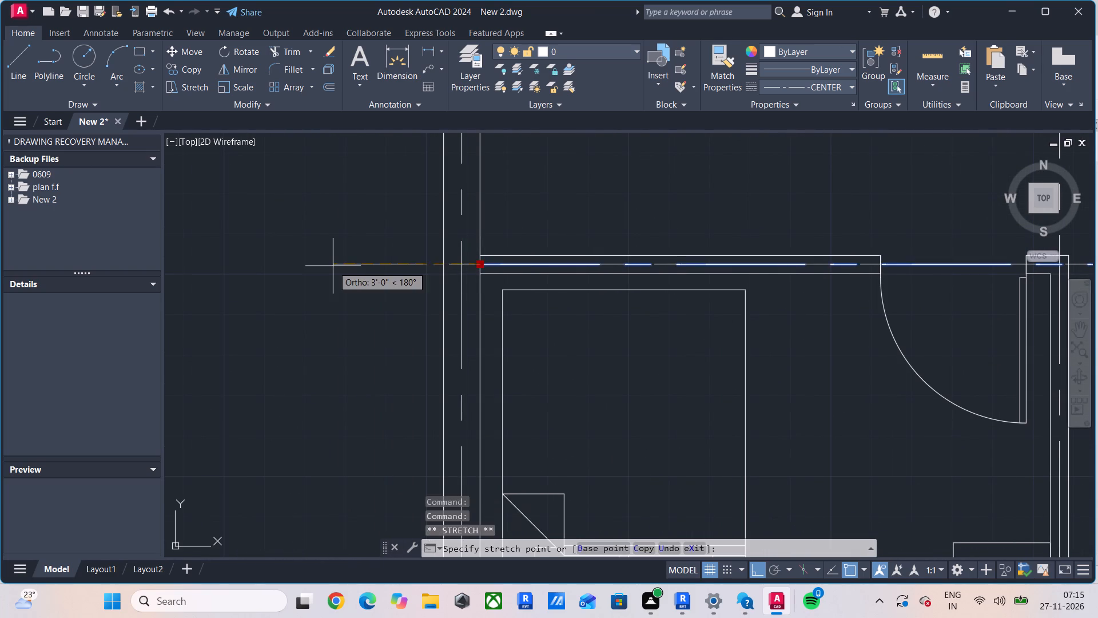
{"action": "scroll", "coordinate": [333, 266], "scroll_direction": "down", "scroll_amount": 3}
{"action": "middle_click_drag", "start_coordinate": [333, 267], "coordinate": [395, 292]}
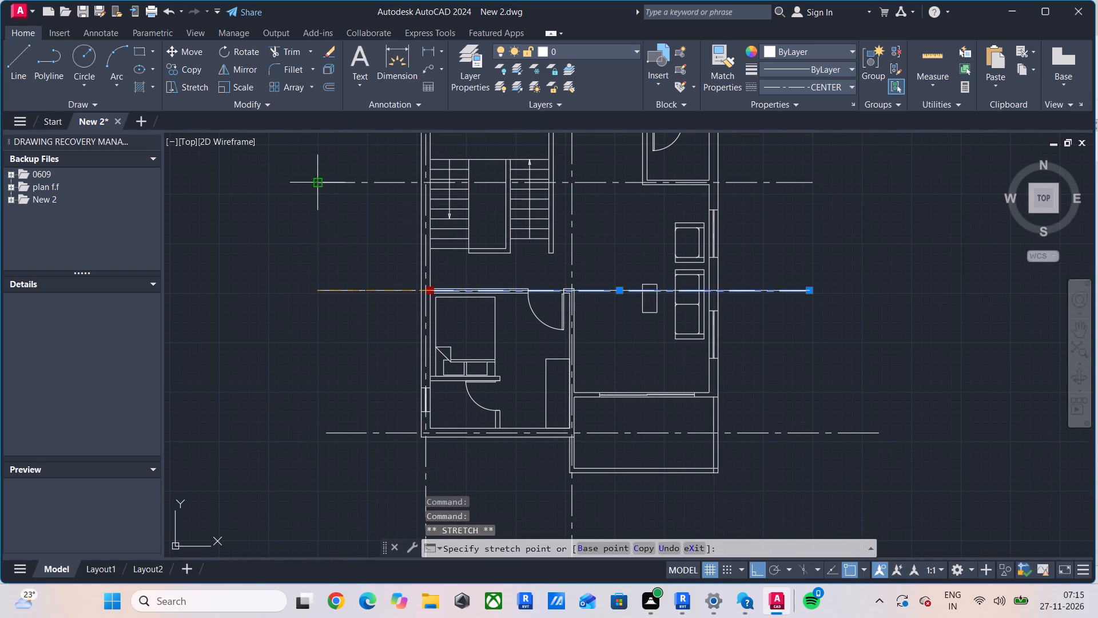
{"action": "left_click", "coordinate": [321, 271]}
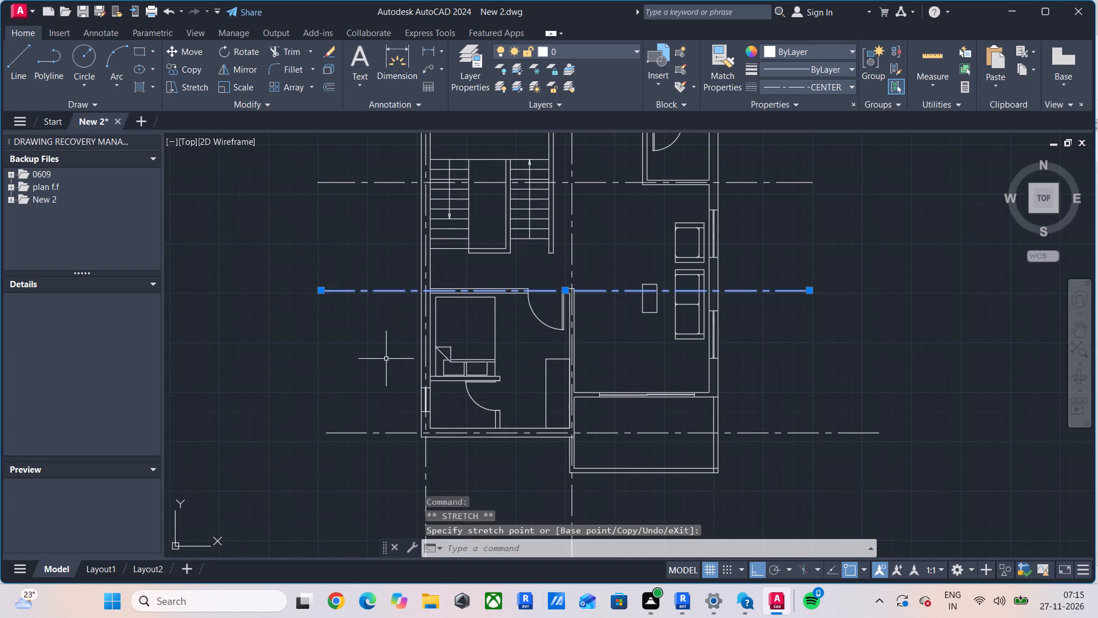
{"action": "key", "text": "Escape"}
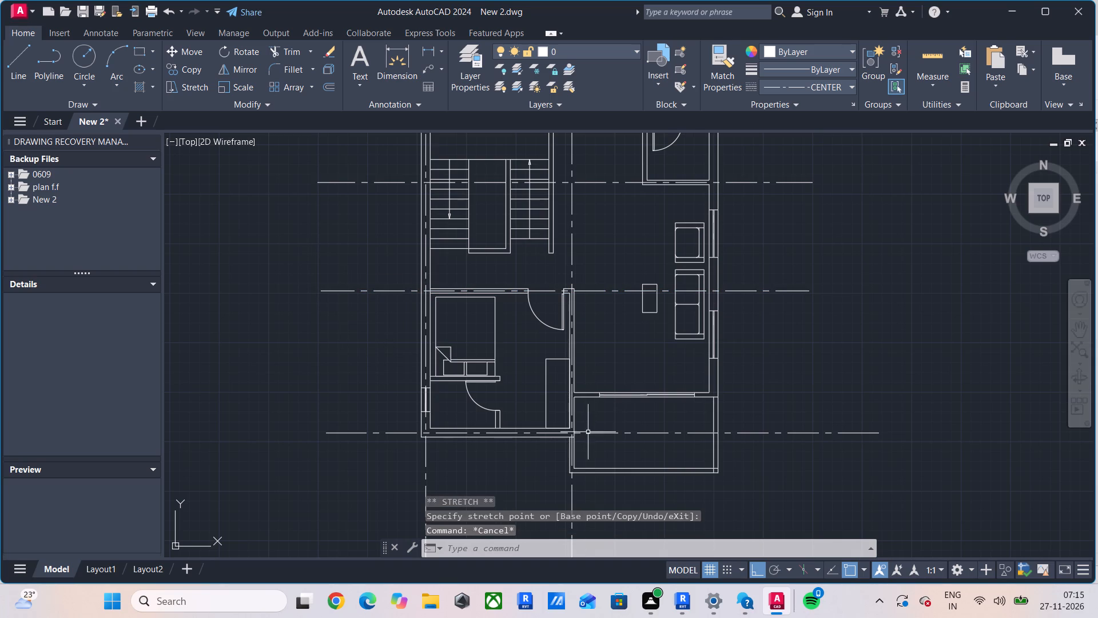
Draw a vertical centreline about 38' downward from the stair wall's upper right corner, past the bottom of the plan.
{"action": "middle_click_drag", "start_coordinate": [586, 429], "coordinate": [586, 489]}
{"action": "middle_click_drag", "start_coordinate": [556, 283], "coordinate": [556, 318]}
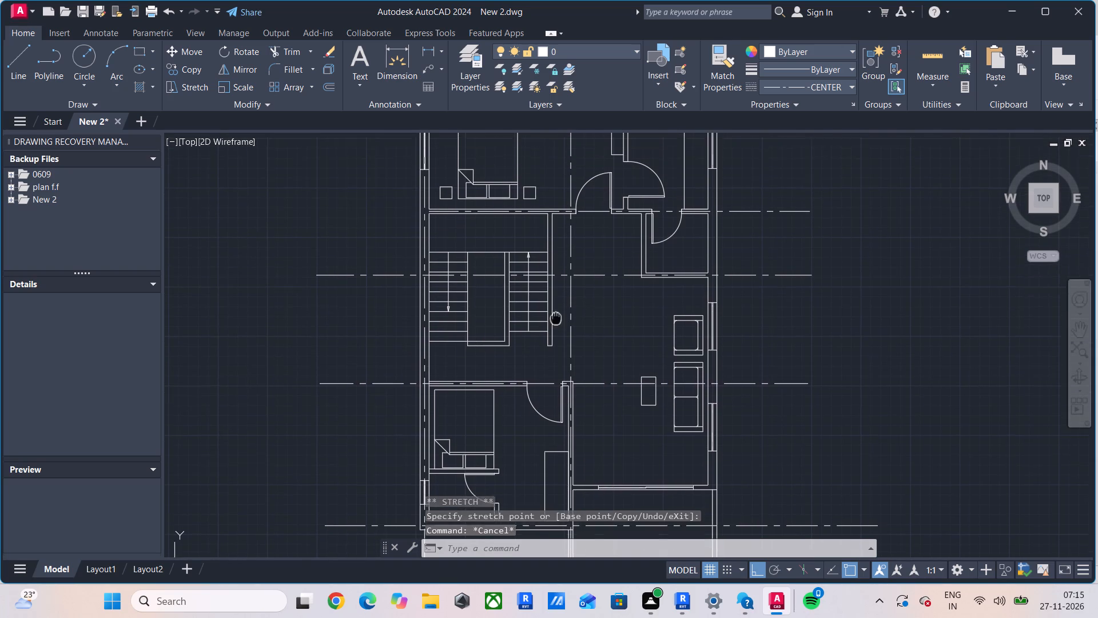
{"action": "middle_click_drag", "start_coordinate": [556, 318], "coordinate": [556, 338]}
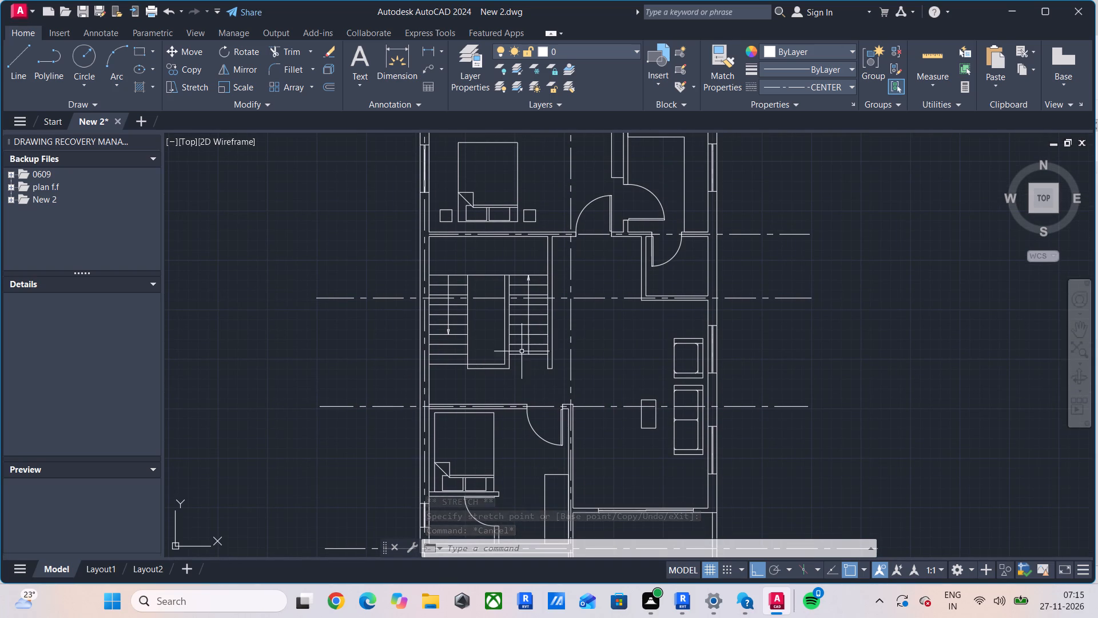
{"action": "scroll", "coordinate": [570, 224], "scroll_direction": "up", "scroll_amount": 2}
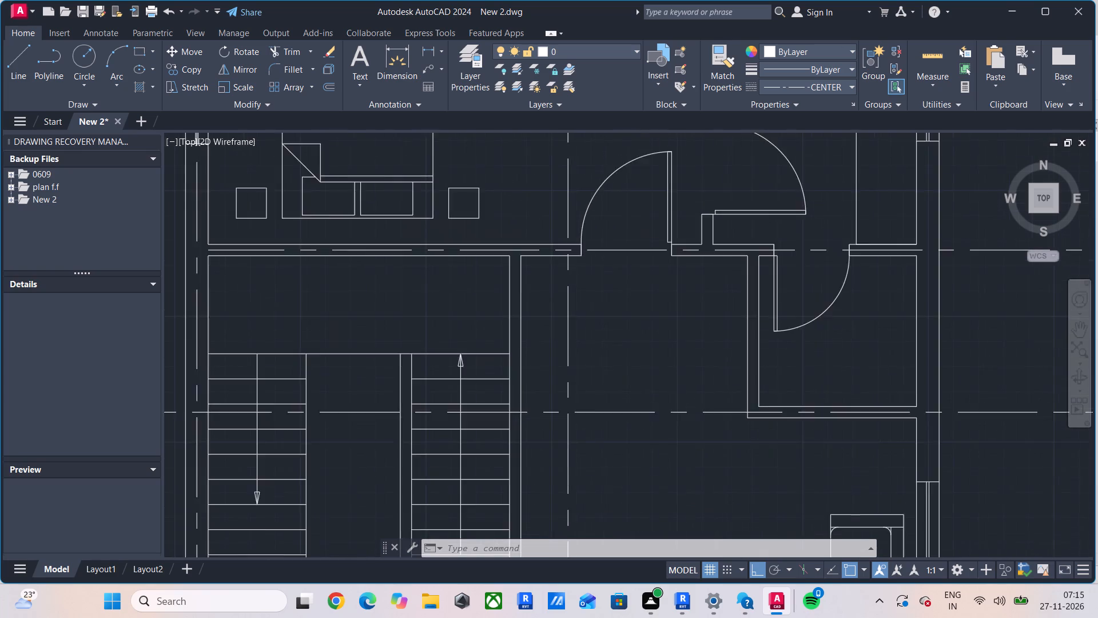
{"action": "scroll", "coordinate": [570, 224], "scroll_direction": "up", "scroll_amount": 2}
{"action": "scroll", "coordinate": [567, 259], "scroll_direction": "down", "scroll_amount": 3}
{"action": "middle_click_drag", "start_coordinate": [567, 262], "coordinate": [567, 323]}
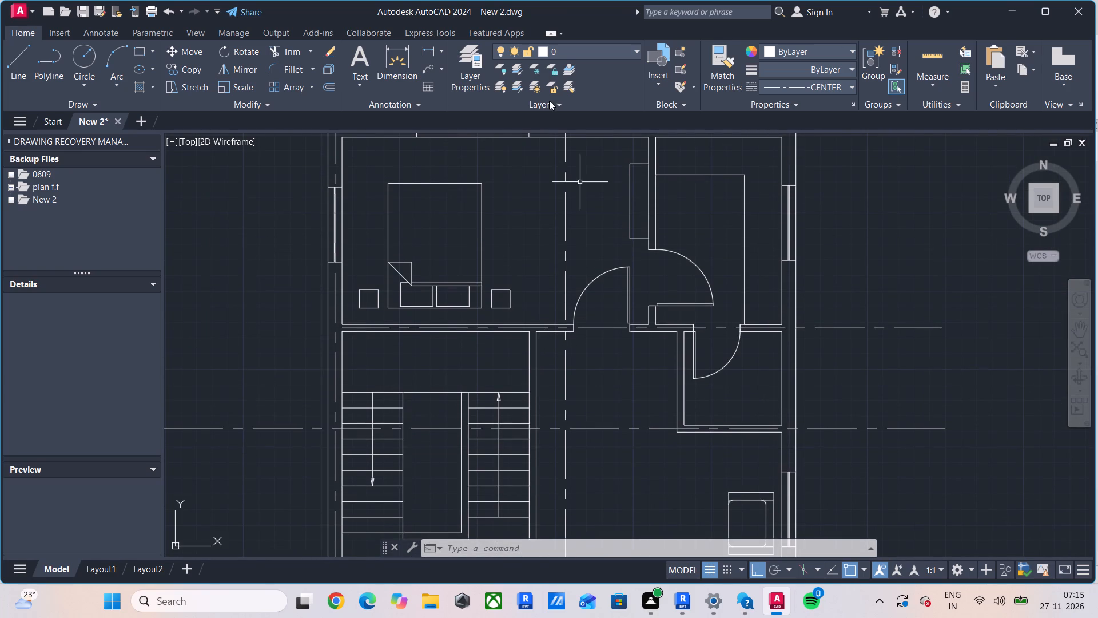
{"action": "left_click", "coordinate": [26, 48]}
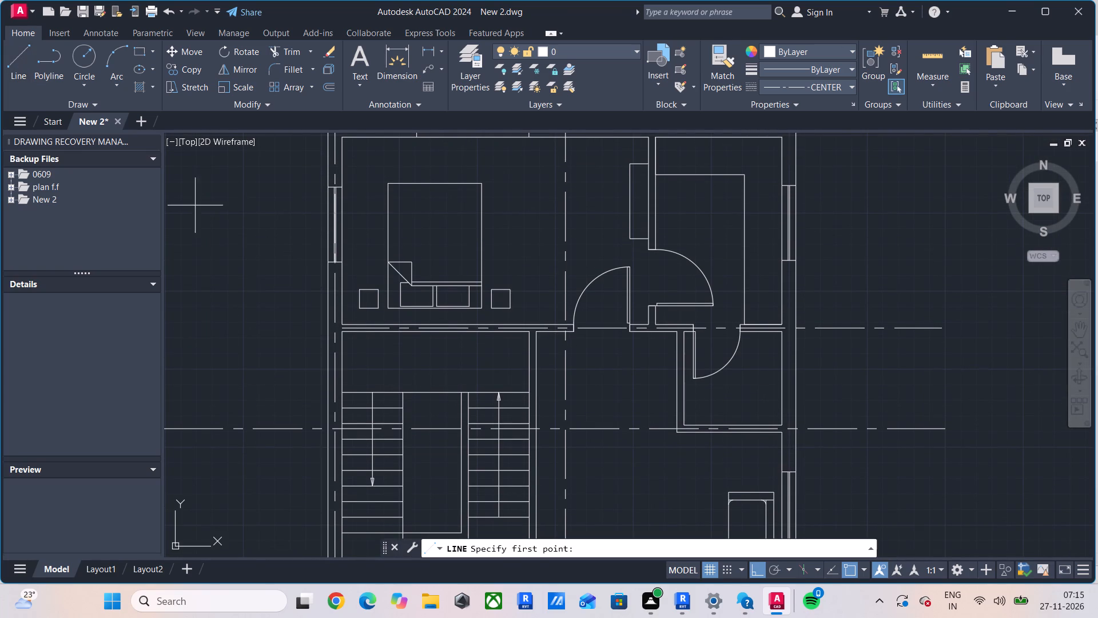
{"action": "scroll", "coordinate": [581, 368], "scroll_direction": "up", "scroll_amount": 3}
{"action": "left_click", "coordinate": [407, 235]}
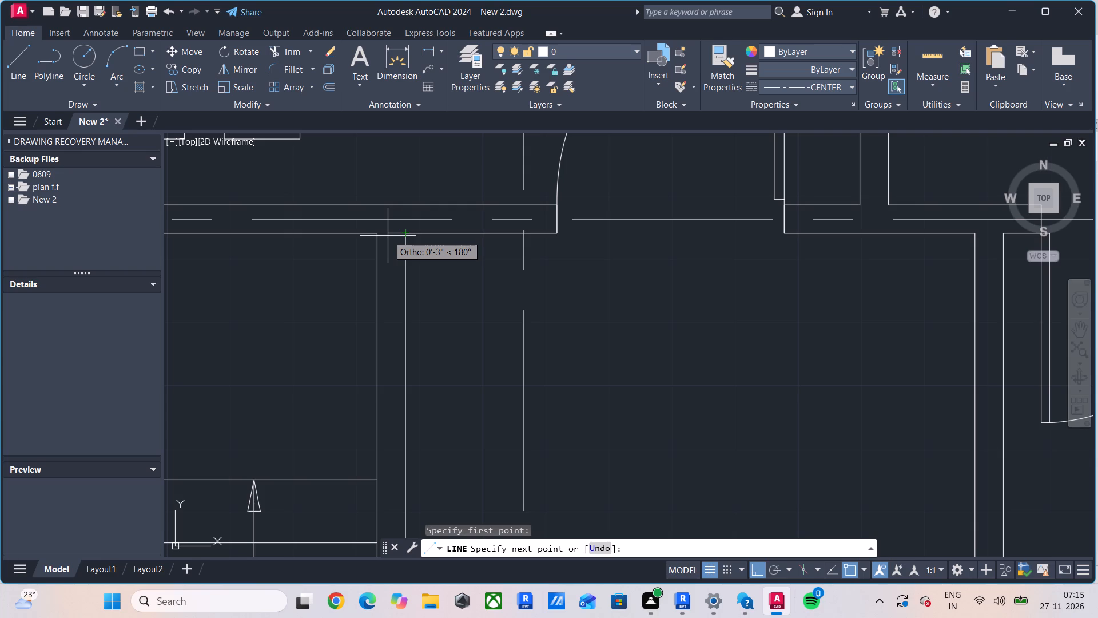
{"action": "scroll", "coordinate": [412, 384], "scroll_direction": "down", "scroll_amount": 4}
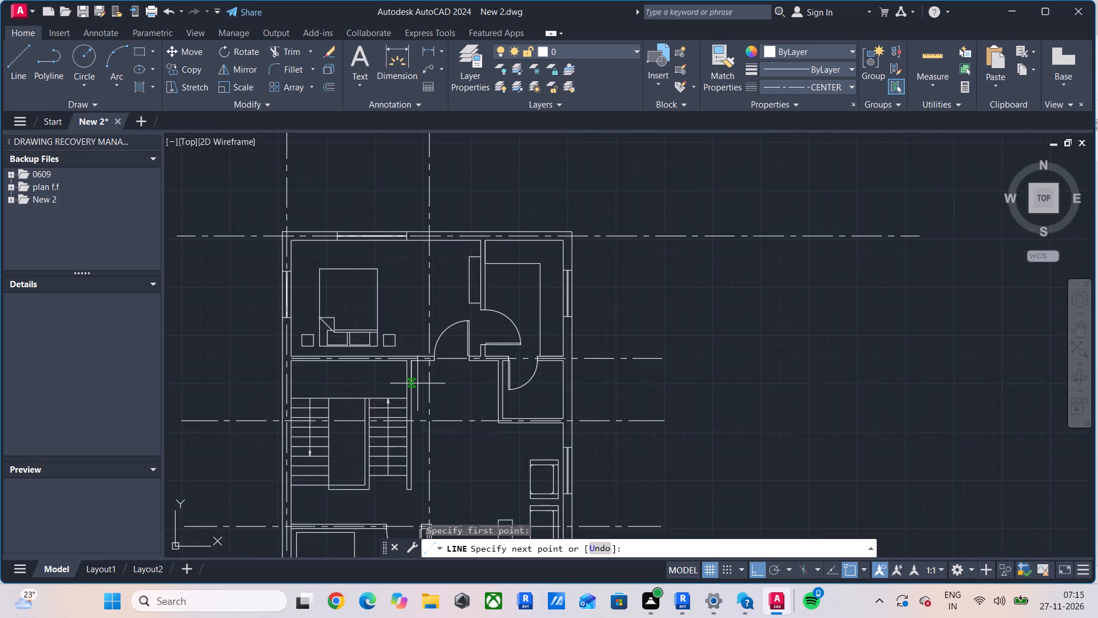
{"action": "middle_click_drag", "start_coordinate": [418, 383], "coordinate": [463, 57]}
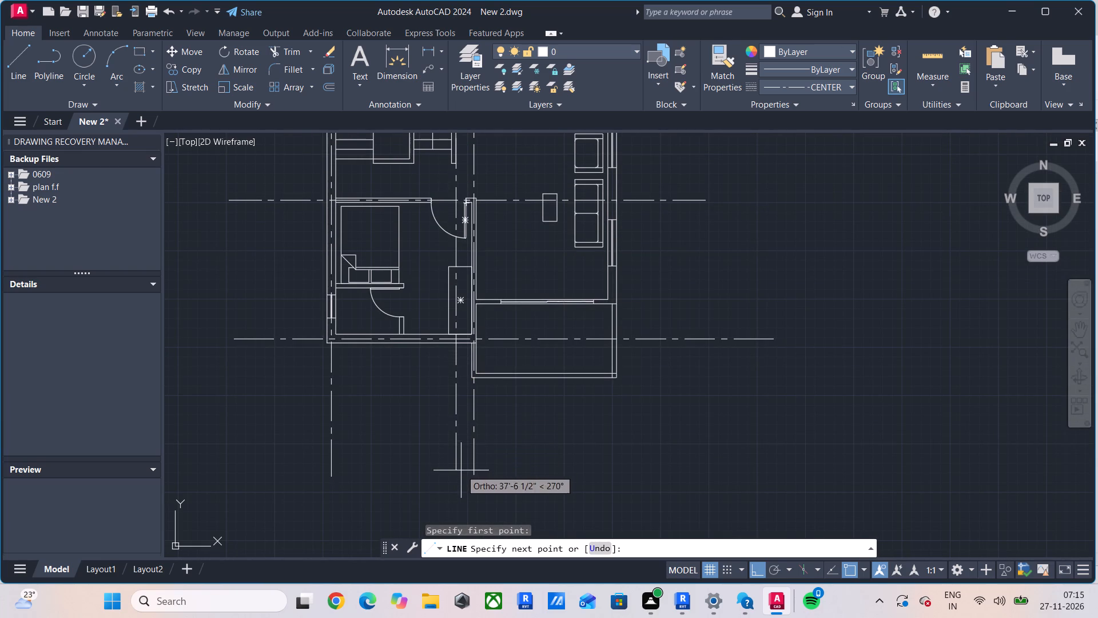
{"action": "left_click", "coordinate": [461, 474]}
{"action": "key", "text": "Escape"}
Move the new vertical centreline 2.25" left to the middle of the stair's right-hand wall.
{"action": "middle_click_drag", "start_coordinate": [471, 233], "coordinate": [471, 483]}
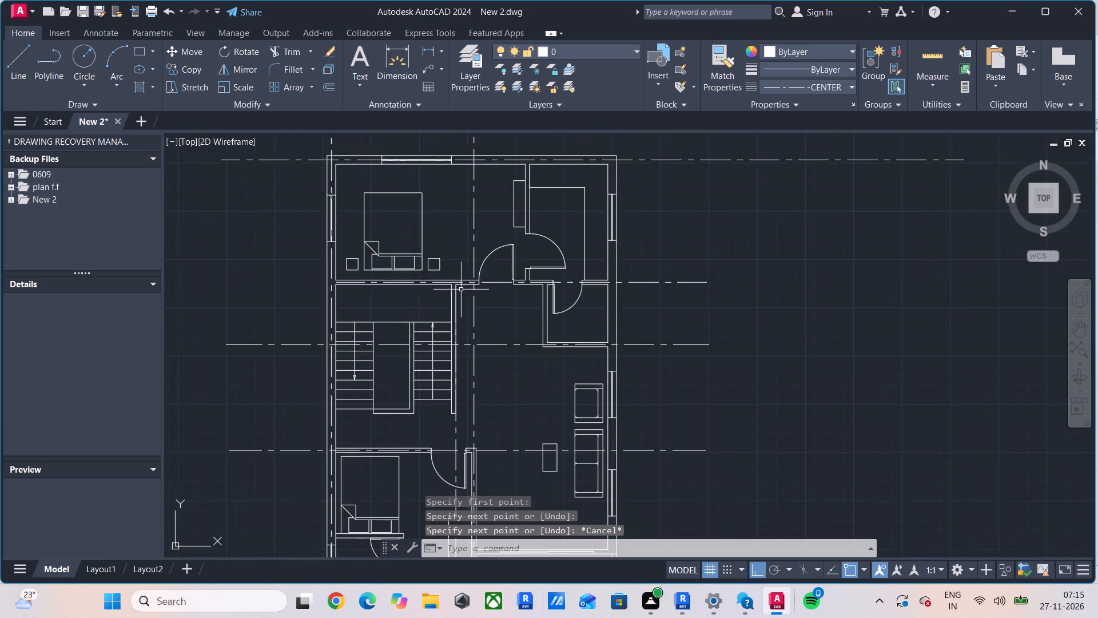
{"action": "scroll", "coordinate": [459, 281], "scroll_direction": "up", "scroll_amount": 4}
{"action": "left_click", "coordinate": [423, 397]}
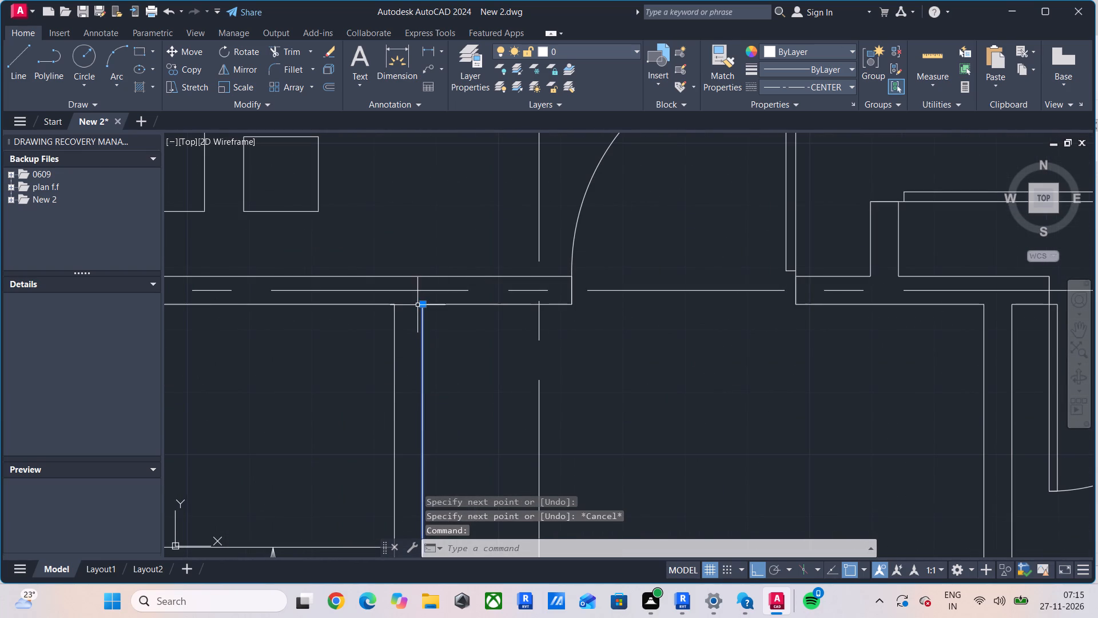
{"action": "type", "text": "M"}
{"action": "key", "text": "space"}
{"action": "type", "text": "M"}
{"action": "key", "text": "space"}
{"action": "scroll", "coordinate": [397, 292], "scroll_direction": "up", "scroll_amount": 2}
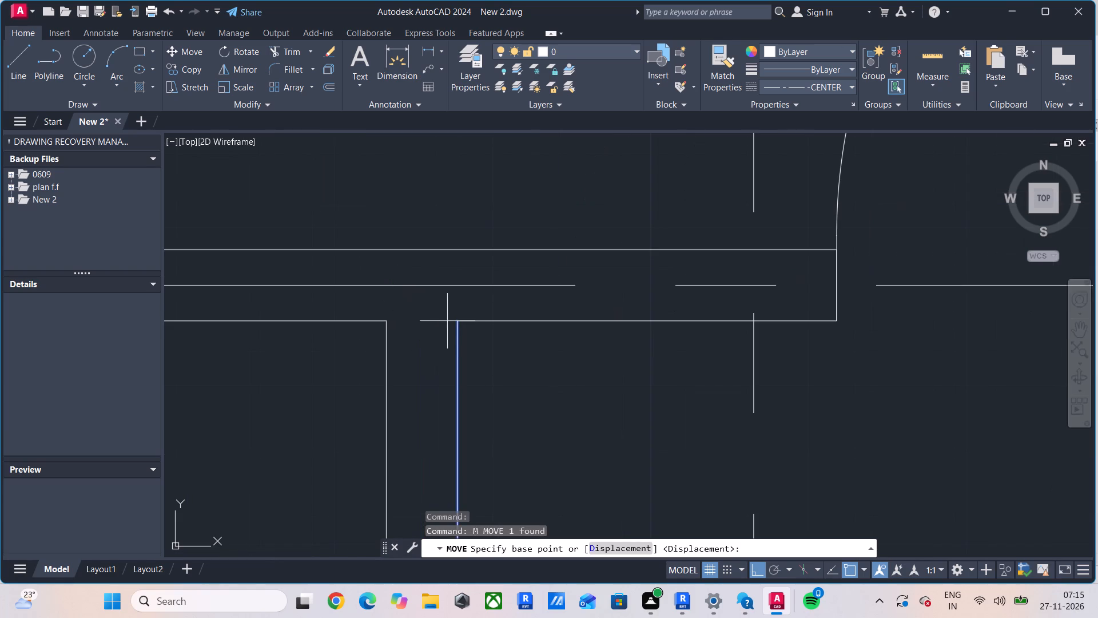
{"action": "left_click", "coordinate": [462, 324]}
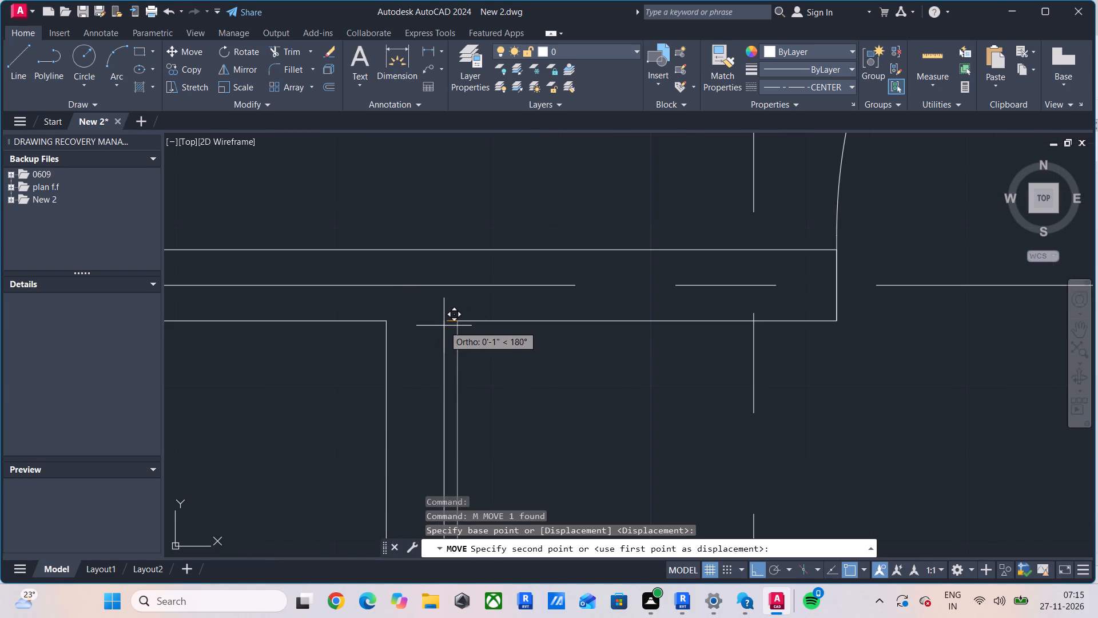
{"action": "type", "text": "2.25"}
{"action": "key", "text": "Return"}
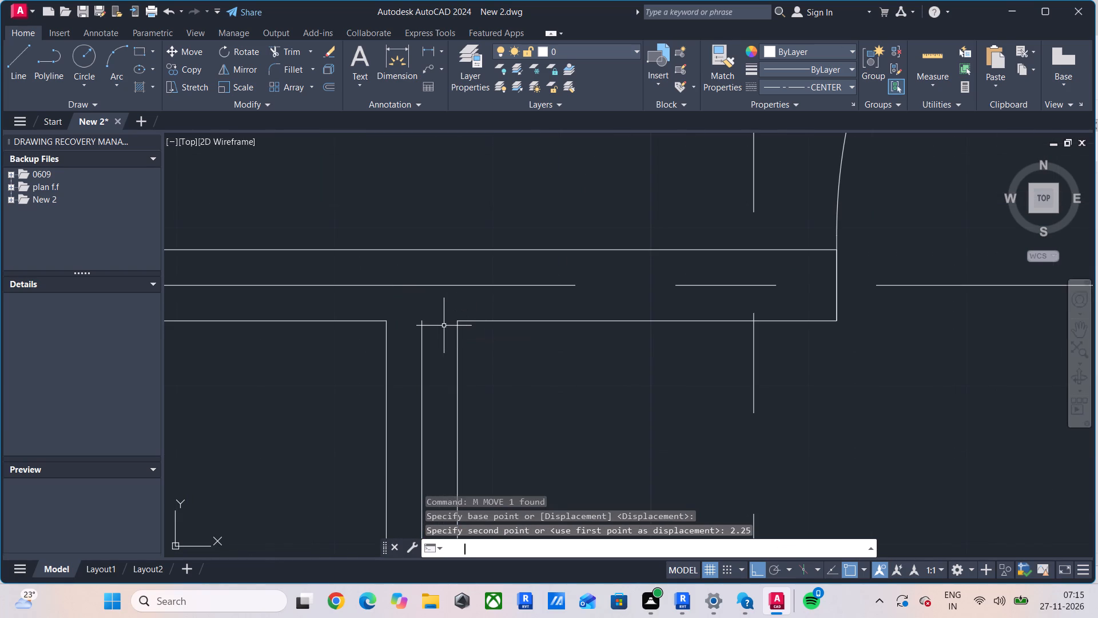
Stretch the top end of the stair right-hand wall's centreline up past the plan's top wall, level with the neighbouring vertical centreline.
{"action": "left_click", "coordinate": [423, 338]}
{"action": "left_click_drag", "start_coordinate": [424, 321], "coordinate": [425, 314]}
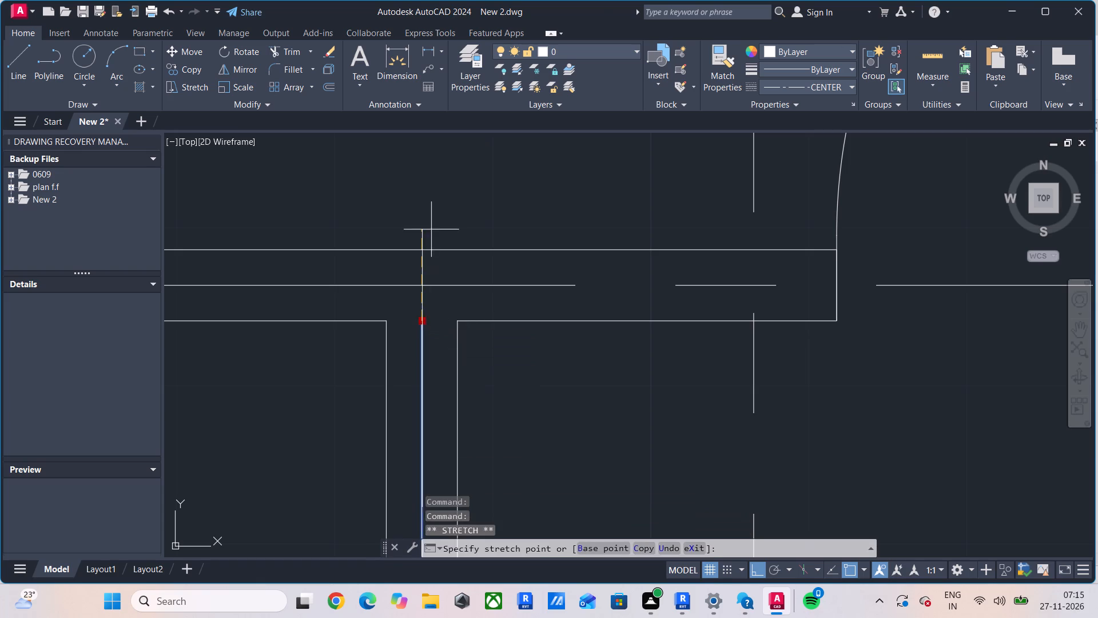
{"action": "scroll", "coordinate": [432, 203], "scroll_direction": "down", "scroll_amount": 3}
{"action": "middle_click_drag", "start_coordinate": [432, 198], "coordinate": [427, 496]}
{"action": "scroll", "coordinate": [424, 266], "scroll_direction": "down", "scroll_amount": 3}
{"action": "middle_click_drag", "start_coordinate": [424, 266], "coordinate": [416, 365]}
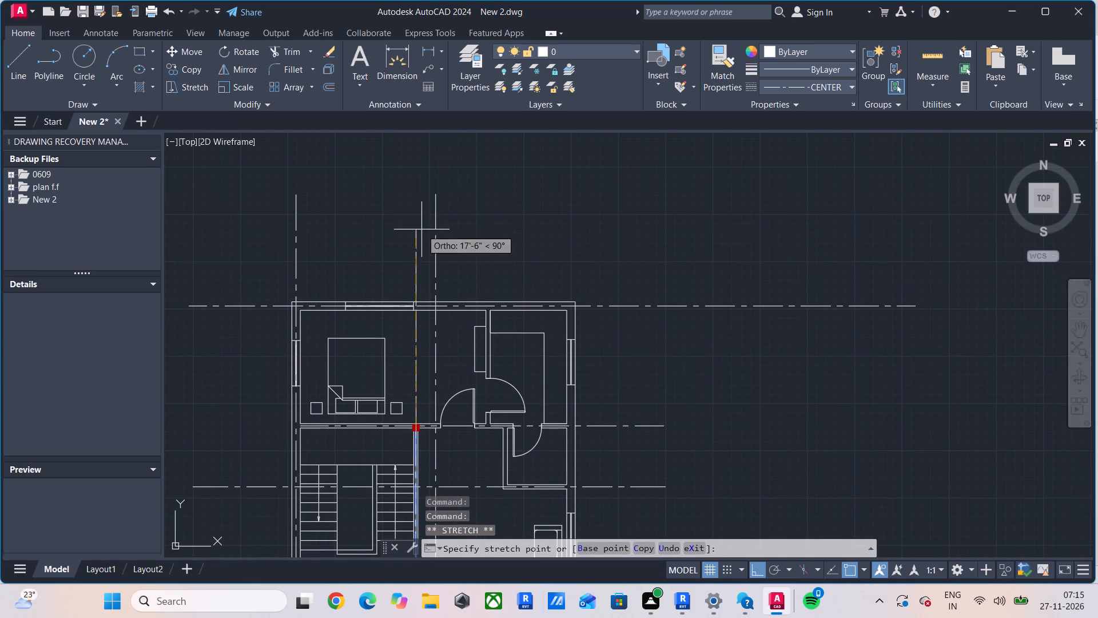
{"action": "left_click", "coordinate": [415, 195]}
{"action": "key", "text": "Escape"}
Stretch the left end of the upper bedroom's bottom-wall centreline past the left exterior wall, level with the centreline below.
{"action": "middle_click_drag", "start_coordinate": [558, 294], "coordinate": [511, 198]}
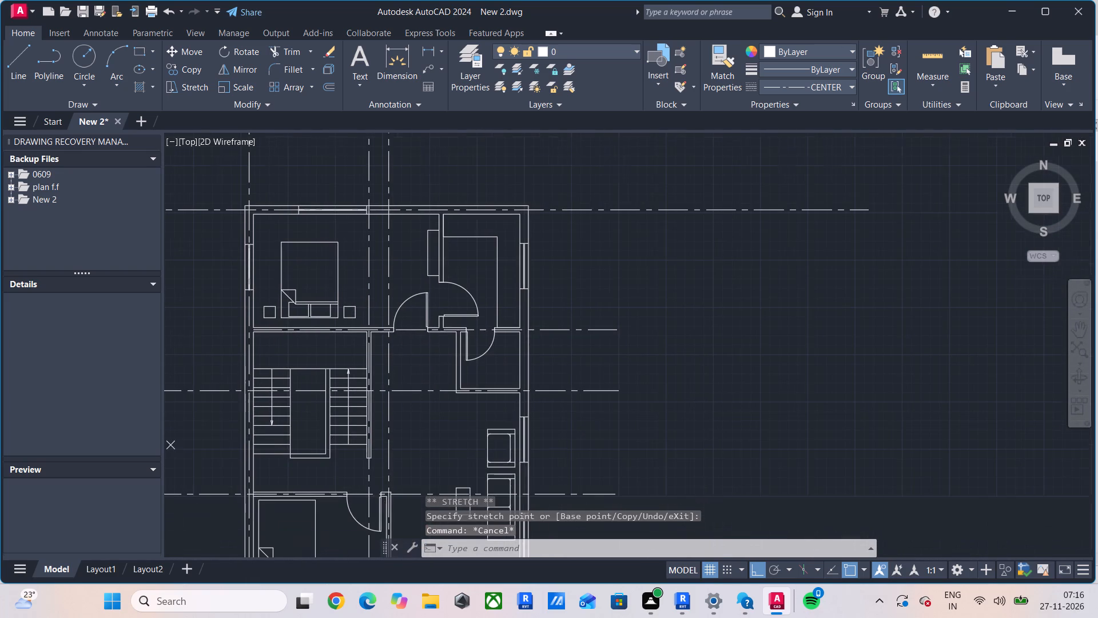
{"action": "middle_click_drag", "start_coordinate": [517, 258], "coordinate": [563, 204]}
{"action": "scroll", "coordinate": [311, 286], "scroll_direction": "up", "scroll_amount": 2}
{"action": "left_click", "coordinate": [313, 260]}
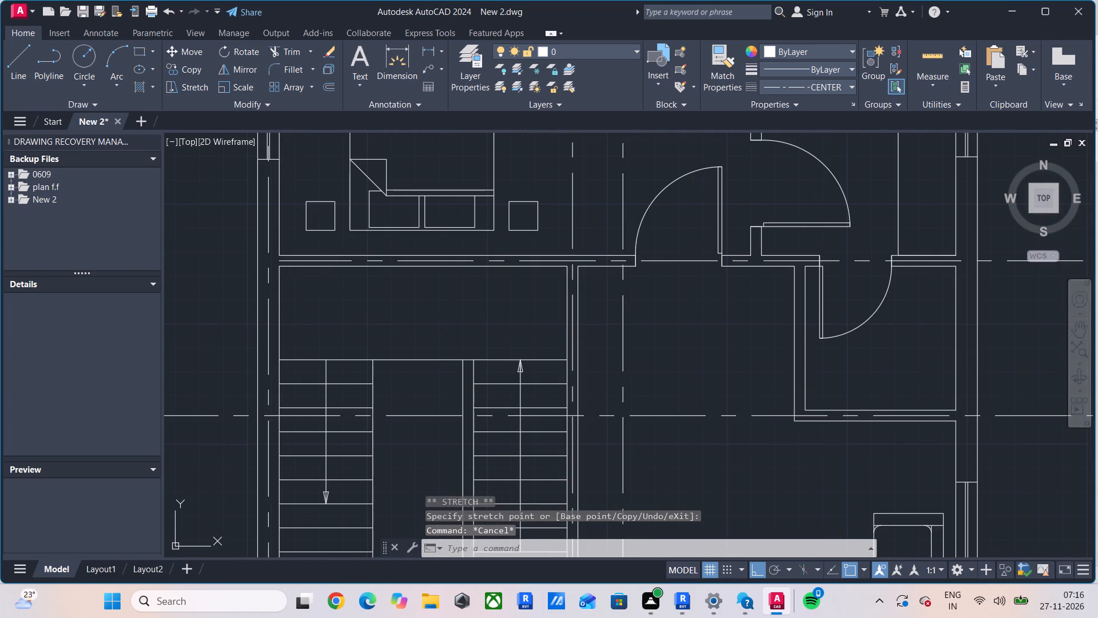
{"action": "middle_click_drag", "start_coordinate": [309, 260], "coordinate": [552, 258]}
{"action": "left_click_drag", "start_coordinate": [522, 260], "coordinate": [496, 260]}
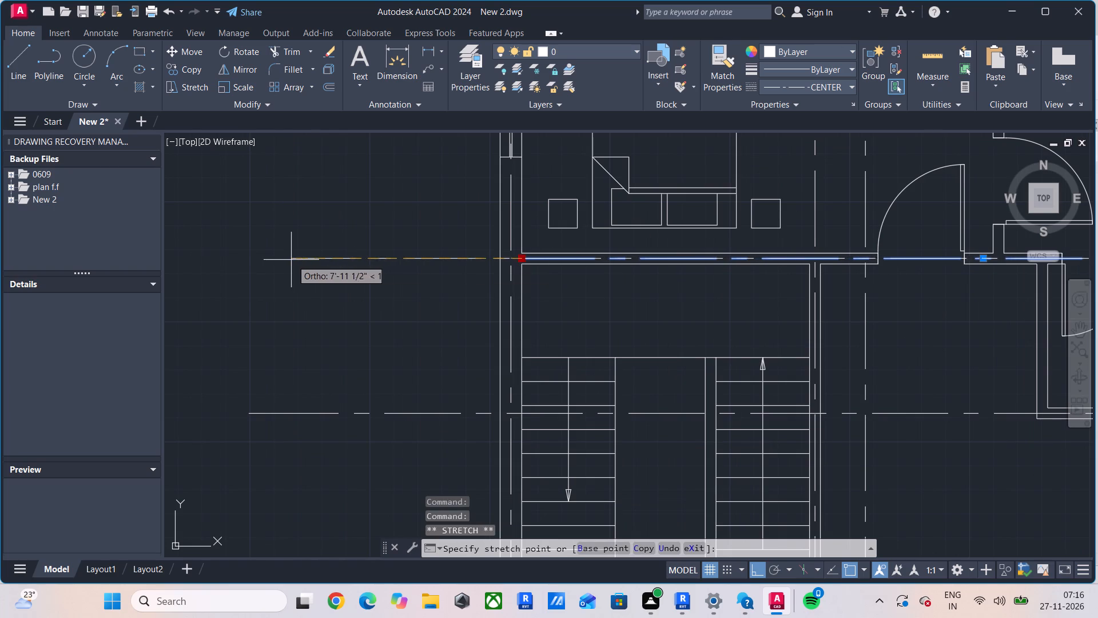
{"action": "left_click", "coordinate": [252, 256]}
{"action": "key", "text": "Escape"}
Shorten the top exterior wall's centreline at its right end so it lines up with the horizontal centrelines below.
{"action": "scroll", "coordinate": [441, 273], "scroll_direction": "down", "scroll_amount": 2}
{"action": "middle_click_drag", "start_coordinate": [450, 278], "coordinate": [426, 221]}
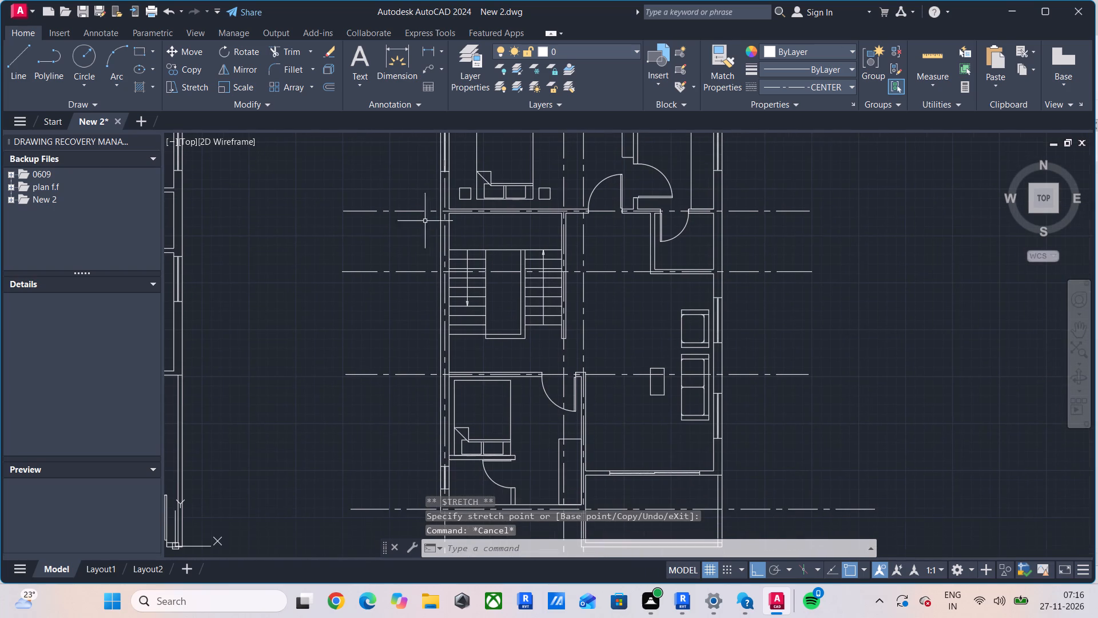
{"action": "middle_click_drag", "start_coordinate": [609, 314], "coordinate": [506, 303]}
{"action": "middle_click_drag", "start_coordinate": [506, 308], "coordinate": [500, 275]}
{"action": "scroll", "coordinate": [512, 284], "scroll_direction": "down", "scroll_amount": 1}
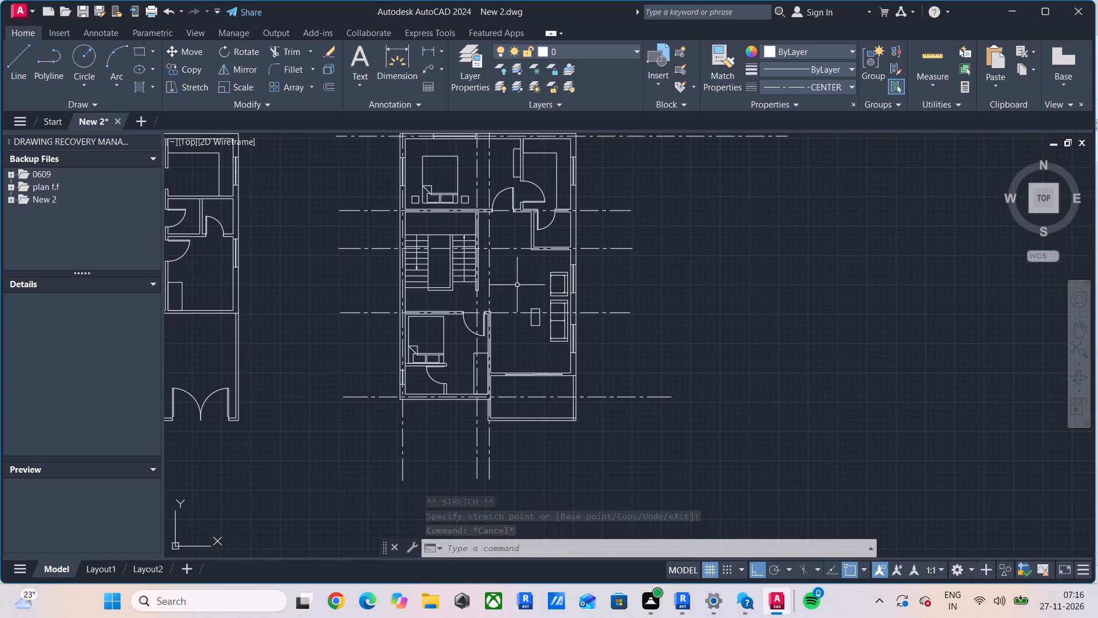
{"action": "middle_click_drag", "start_coordinate": [539, 296], "coordinate": [540, 350]}
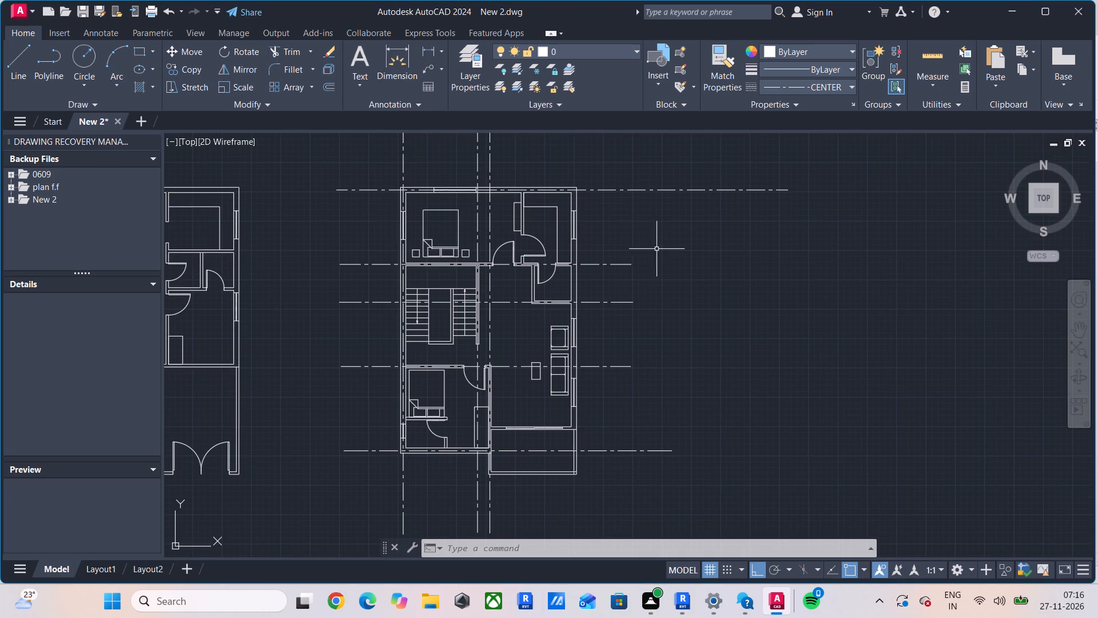
{"action": "left_click_drag", "start_coordinate": [702, 157], "coordinate": [693, 216]}
{"action": "left_click", "coordinate": [693, 264]}
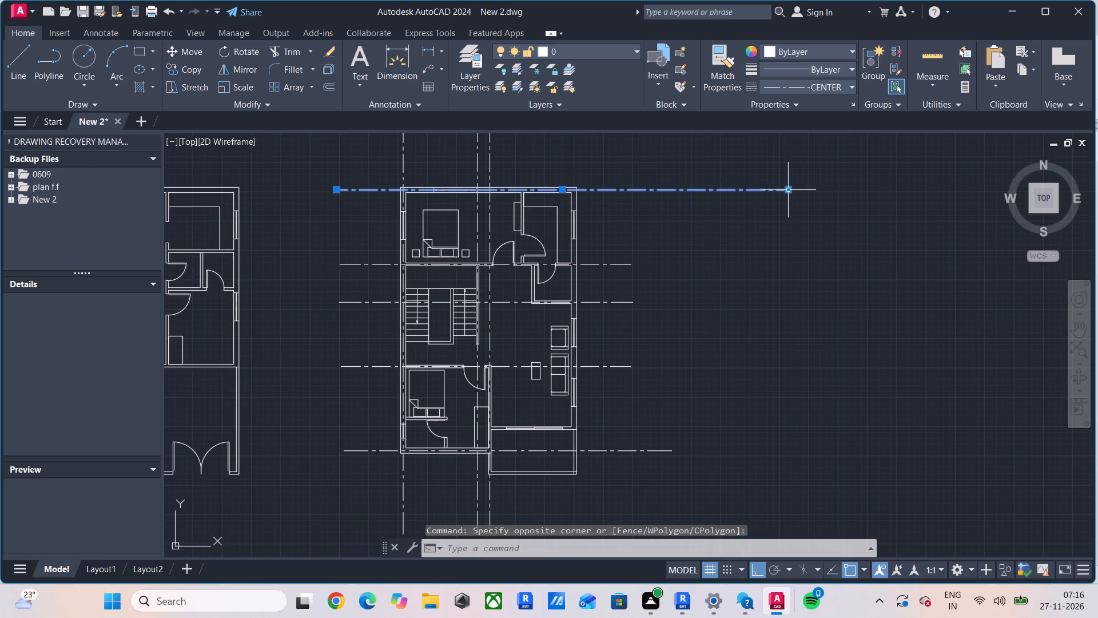
{"action": "left_click", "coordinate": [789, 190]}
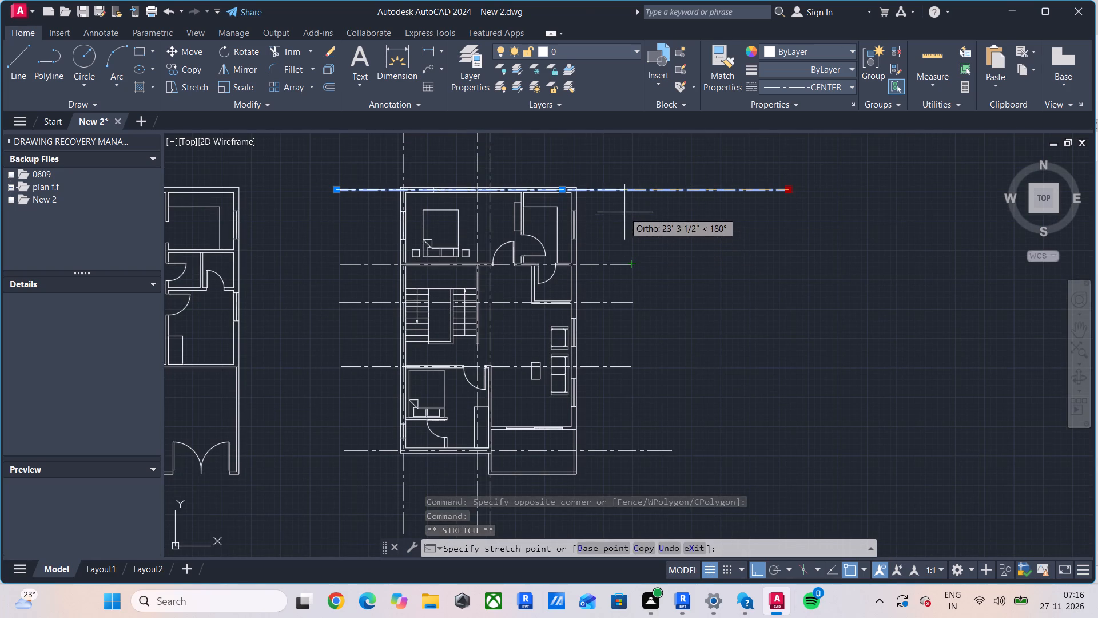
{"action": "left_click", "coordinate": [632, 206]}
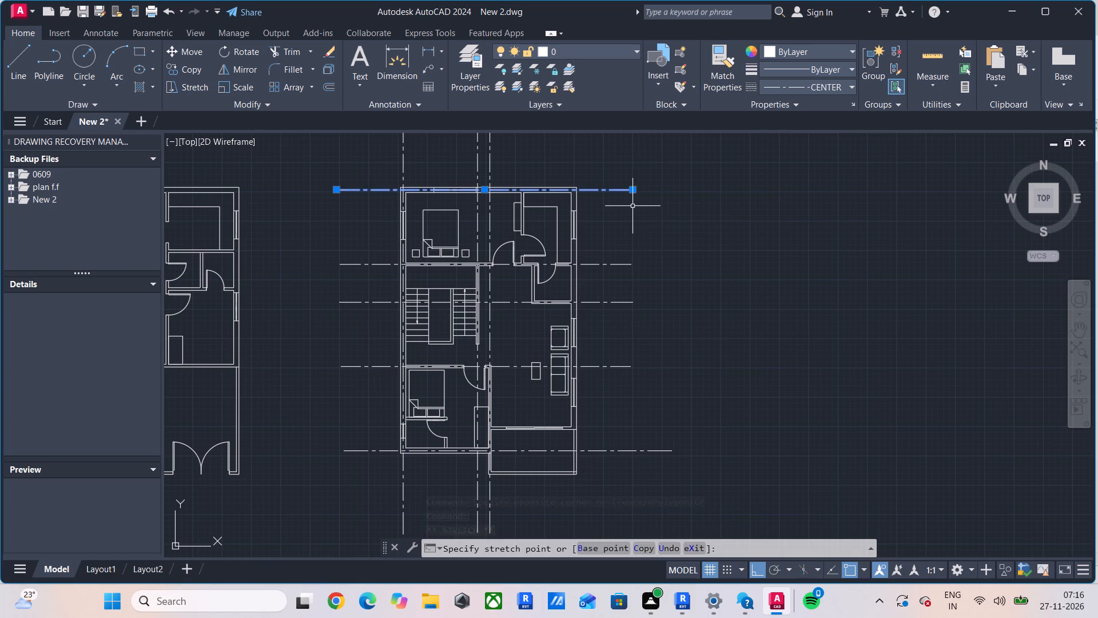
{"action": "key", "text": "Escape"}
Shorten the bottom exterior wall's centreline at its right end so it lines up with the horizontal centrelines above.
{"action": "middle_click_drag", "start_coordinate": [701, 353], "coordinate": [758, 246]}
{"action": "left_click_drag", "start_coordinate": [745, 316], "coordinate": [727, 332]}
{"action": "left_click_drag", "start_coordinate": [698, 395], "coordinate": [698, 402]}
{"action": "left_click", "coordinate": [733, 345]}
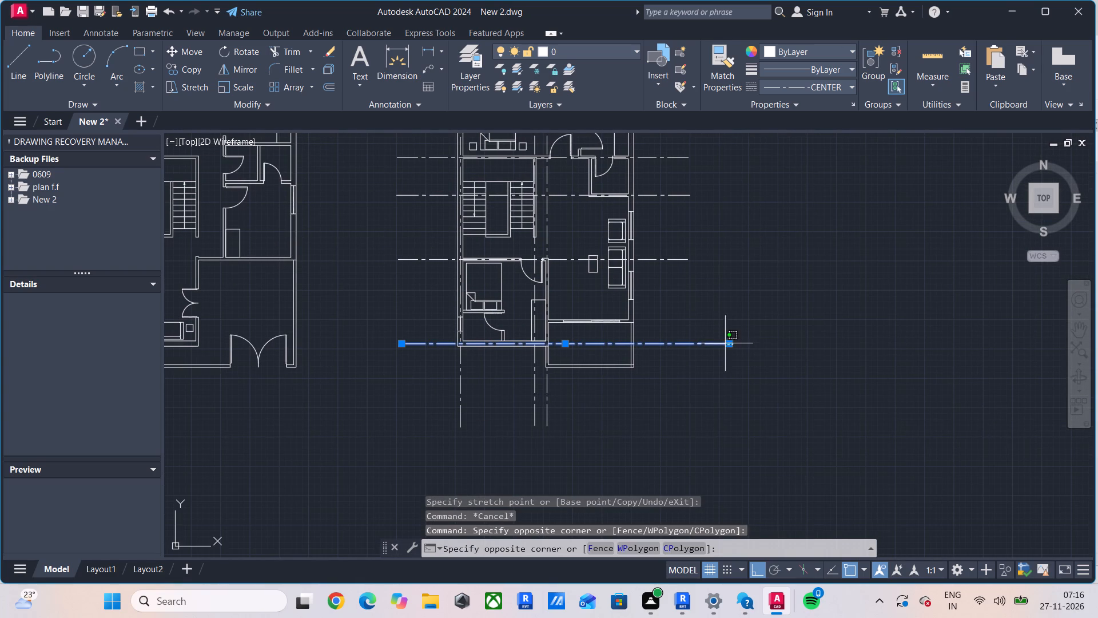
{"action": "left_click", "coordinate": [735, 337]}
{"action": "left_click", "coordinate": [730, 344]}
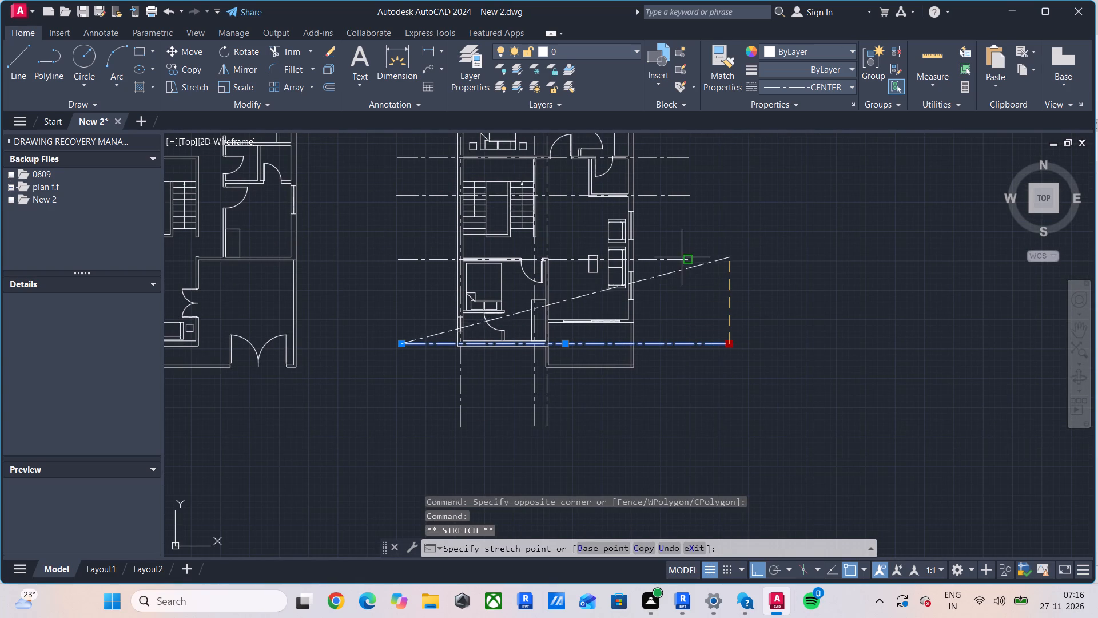
{"action": "left_click", "coordinate": [688, 348]}
{"action": "key", "text": "Escape"}
Draw a vertical centreline about 49' downward, starting 4.5" right of the right exterior wall's upper inner corner, past the plan's bottom.
{"action": "middle_click_drag", "start_coordinate": [739, 353], "coordinate": [723, 445]}
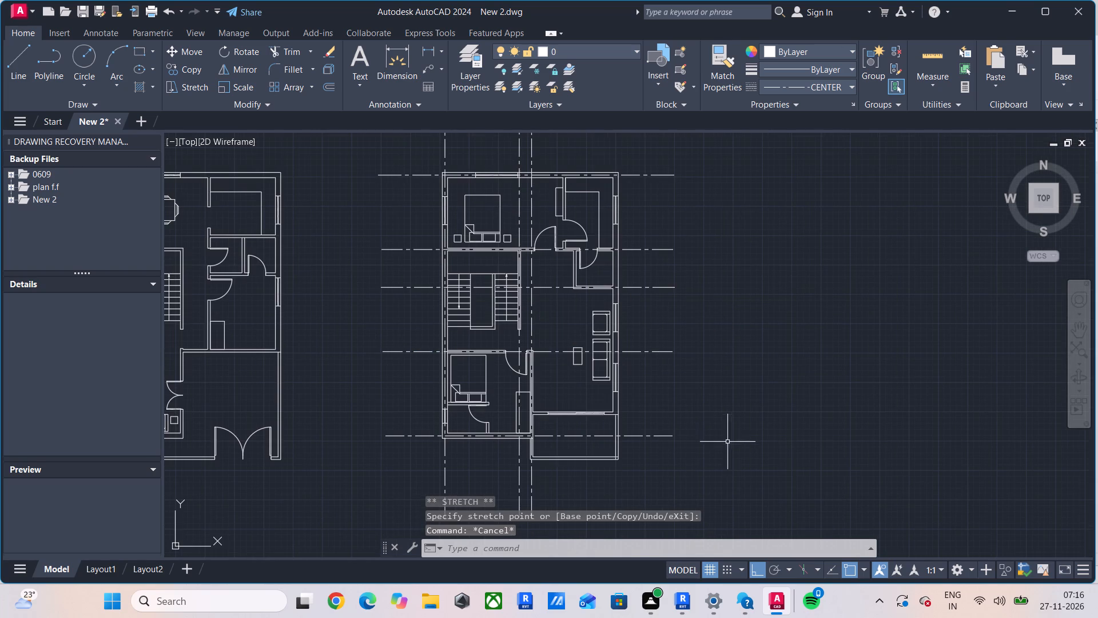
{"action": "scroll", "coordinate": [657, 435], "scroll_direction": "down", "scroll_amount": 1}
{"action": "scroll", "coordinate": [634, 375], "scroll_direction": "up", "scroll_amount": 2}
{"action": "middle_click_drag", "start_coordinate": [634, 375], "coordinate": [634, 438]}
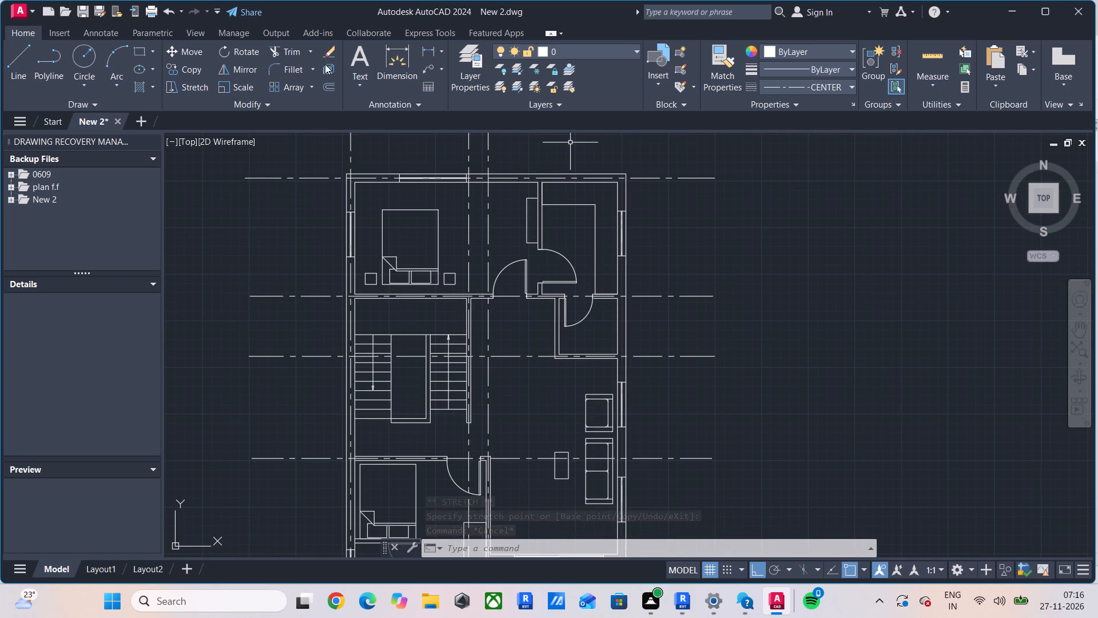
{"action": "left_click", "coordinate": [23, 68]}
{"action": "scroll", "coordinate": [654, 197], "scroll_direction": "up", "scroll_amount": 3}
{"action": "middle_click_drag", "start_coordinate": [579, 186], "coordinate": [584, 395]}
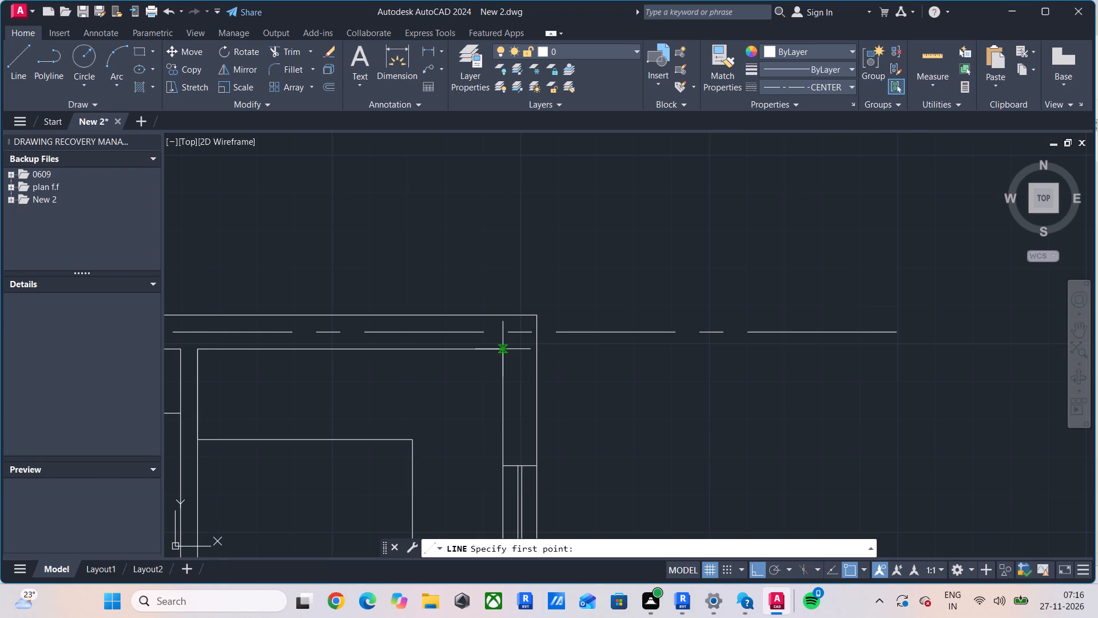
{"action": "type", "text": "TK"}
{"action": "key", "text": "Return"}
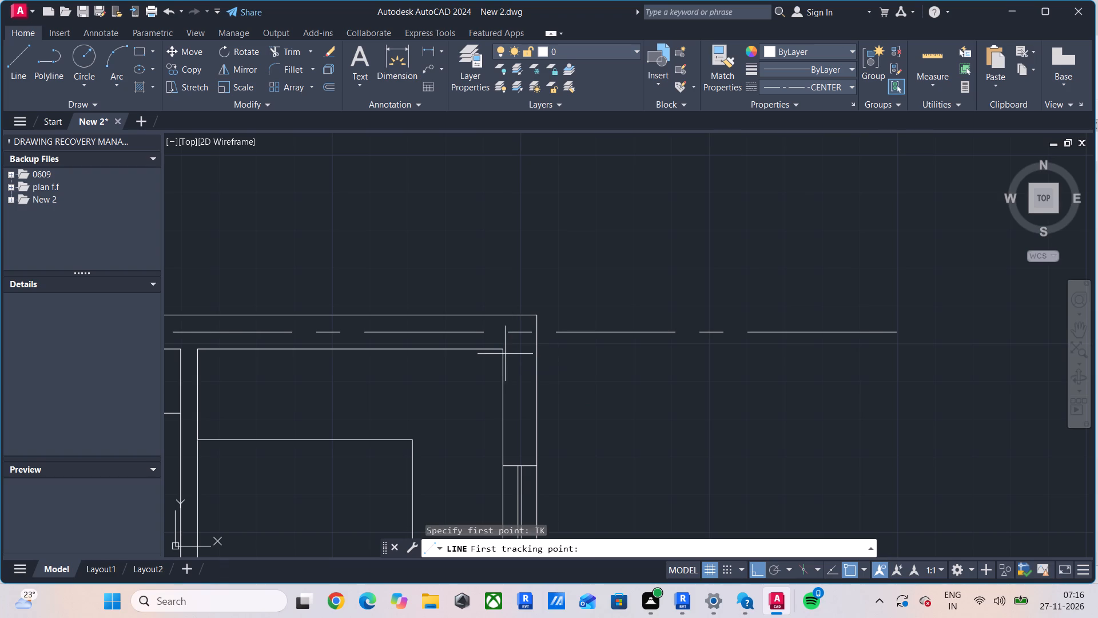
{"action": "left_click", "coordinate": [502, 348]}
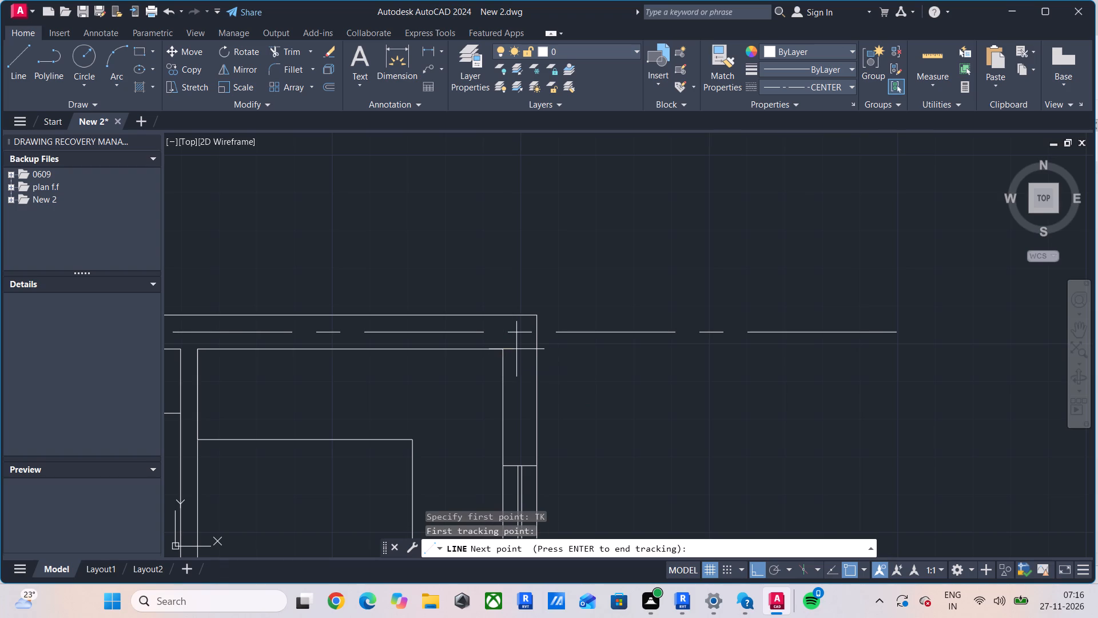
{"action": "type", "text": "4.5"}
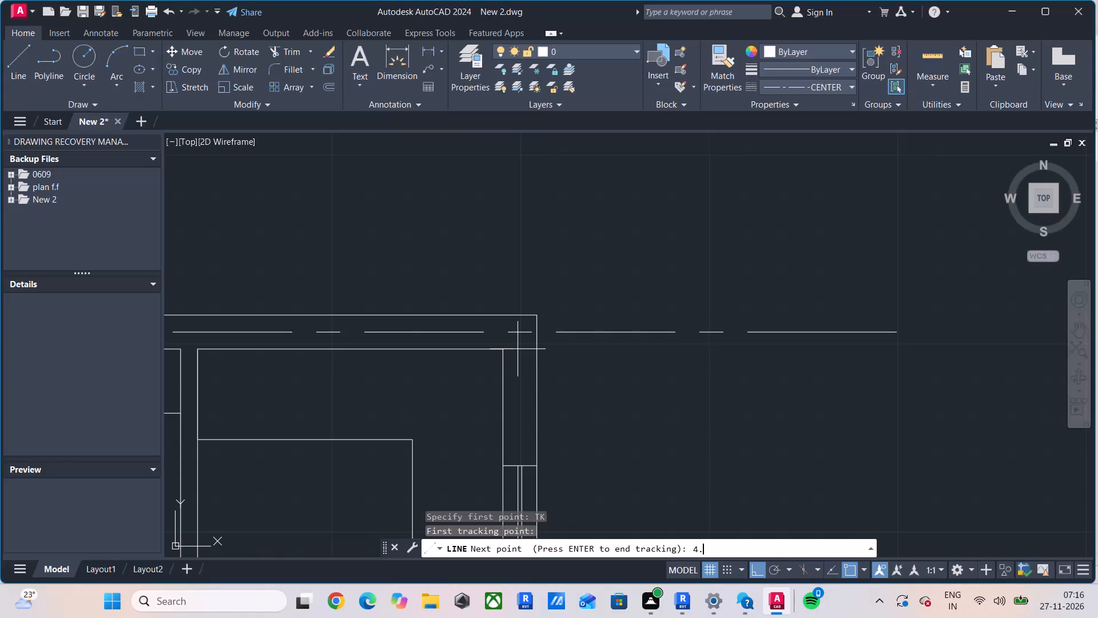
{"action": "key", "text": "space"}
{"action": "key", "text": "space"}
{"action": "scroll", "coordinate": [516, 472], "scroll_direction": "down", "scroll_amount": 4}
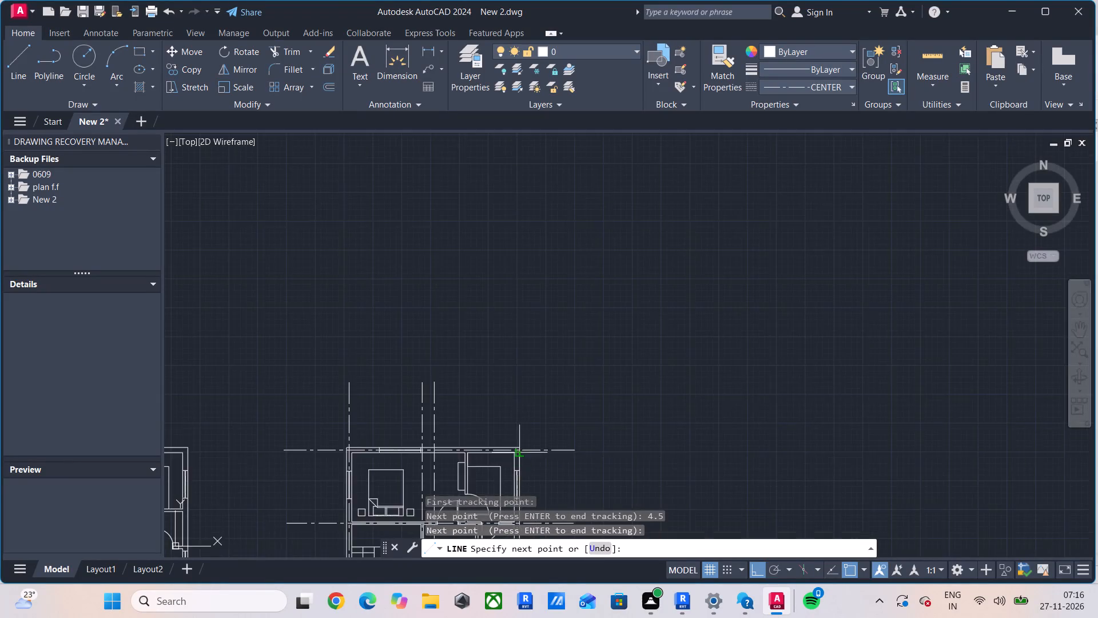
{"action": "middle_click_drag", "start_coordinate": [522, 455], "coordinate": [540, 221]}
{"action": "middle_click_drag", "start_coordinate": [531, 465], "coordinate": [570, 180]}
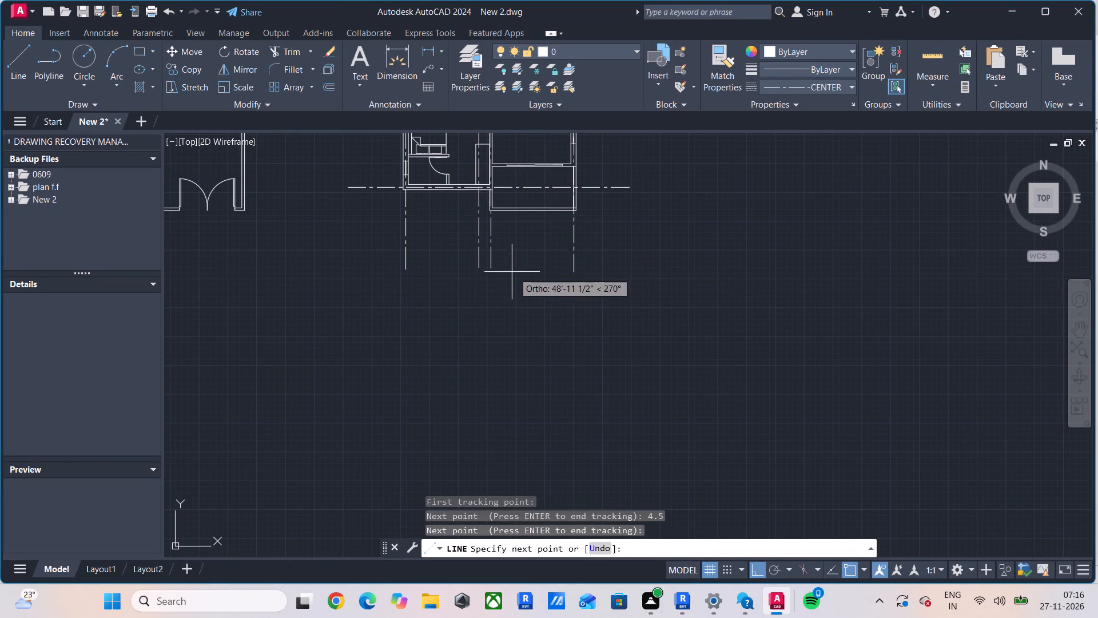
{"action": "left_click", "coordinate": [574, 268]}
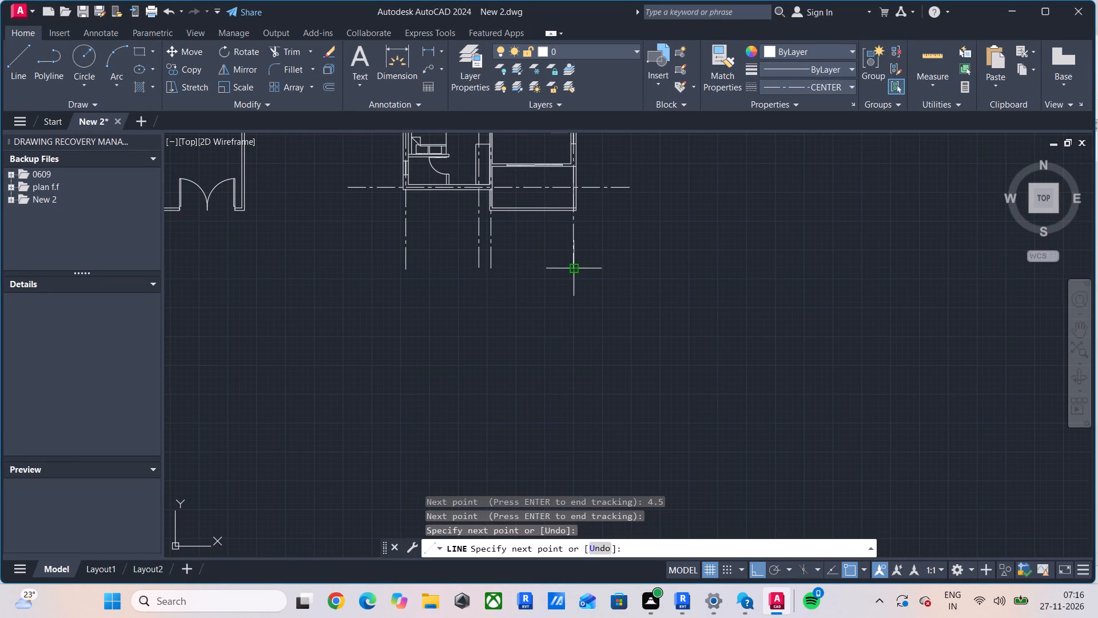
{"action": "middle_click_drag", "start_coordinate": [593, 257], "coordinate": [589, 298]}
{"action": "key", "text": "Escape"}
{"action": "middle_click_drag", "start_coordinate": [579, 316], "coordinate": [566, 426]}
{"action": "key", "text": "Escape"}
Stretch the top end of the right exterior wall's centreline up about 10'-2 1/2", level with the other vertical centrelines.
{"action": "middle_click_drag", "start_coordinate": [568, 348], "coordinate": [568, 525]}
{"action": "scroll", "coordinate": [533, 268], "scroll_direction": "up", "scroll_amount": 4}
{"action": "left_click", "coordinate": [668, 252]}
{"action": "middle_click_drag", "start_coordinate": [674, 247], "coordinate": [679, 361]}
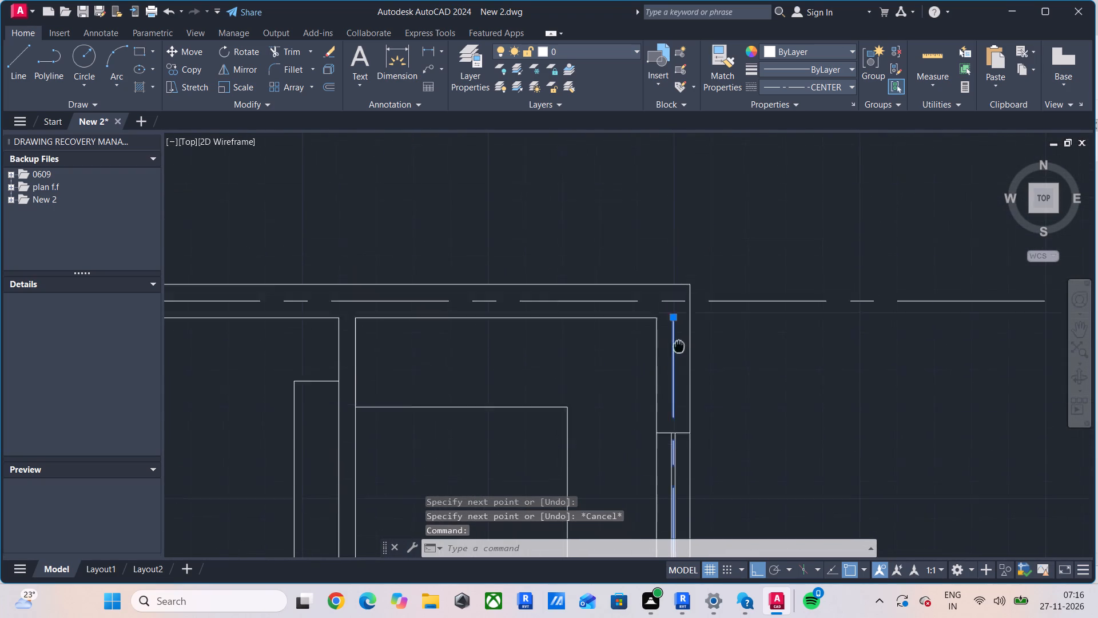
{"action": "middle_click_drag", "start_coordinate": [679, 361], "coordinate": [679, 448]}
{"action": "left_click", "coordinate": [674, 421]}
{"action": "scroll", "coordinate": [672, 301], "scroll_direction": "down", "scroll_amount": 3}
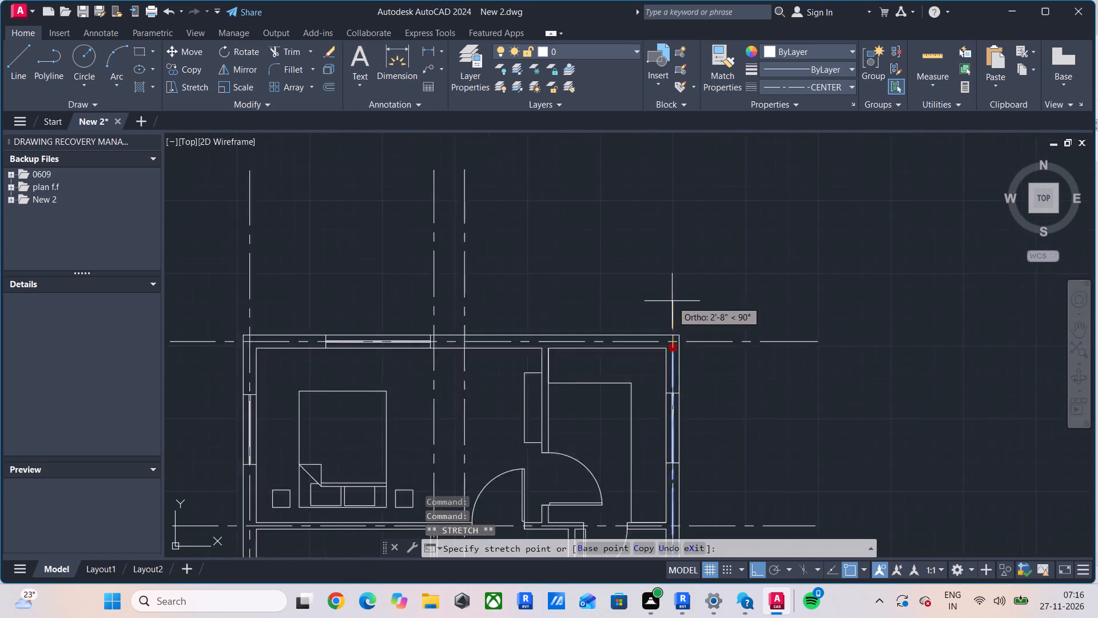
{"action": "middle_click_drag", "start_coordinate": [673, 304], "coordinate": [672, 414]}
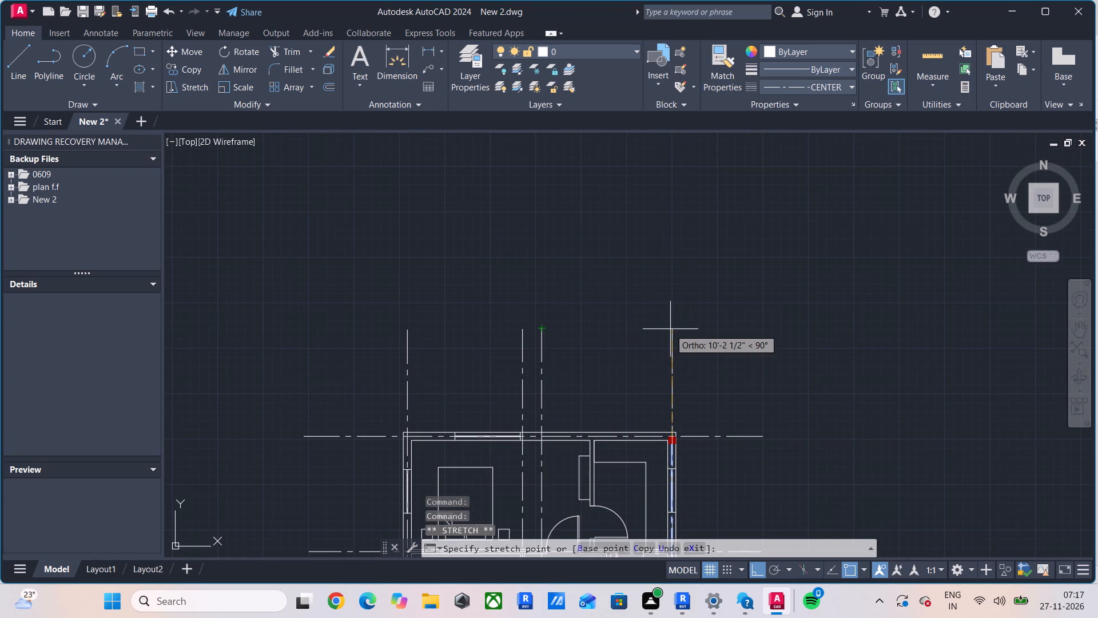
{"action": "left_click", "coordinate": [671, 329]}
{"action": "key", "text": "Escape"}
Examine the centreline grid over the second floor plan and the neighbouring floor plan for completeness.
{"action": "middle_click_drag", "start_coordinate": [754, 379], "coordinate": [742, 371]}
{"action": "scroll", "coordinate": [754, 379], "scroll_direction": "down", "scroll_amount": 2}
{"action": "middle_click_drag", "start_coordinate": [737, 366], "coordinate": [699, 327]}
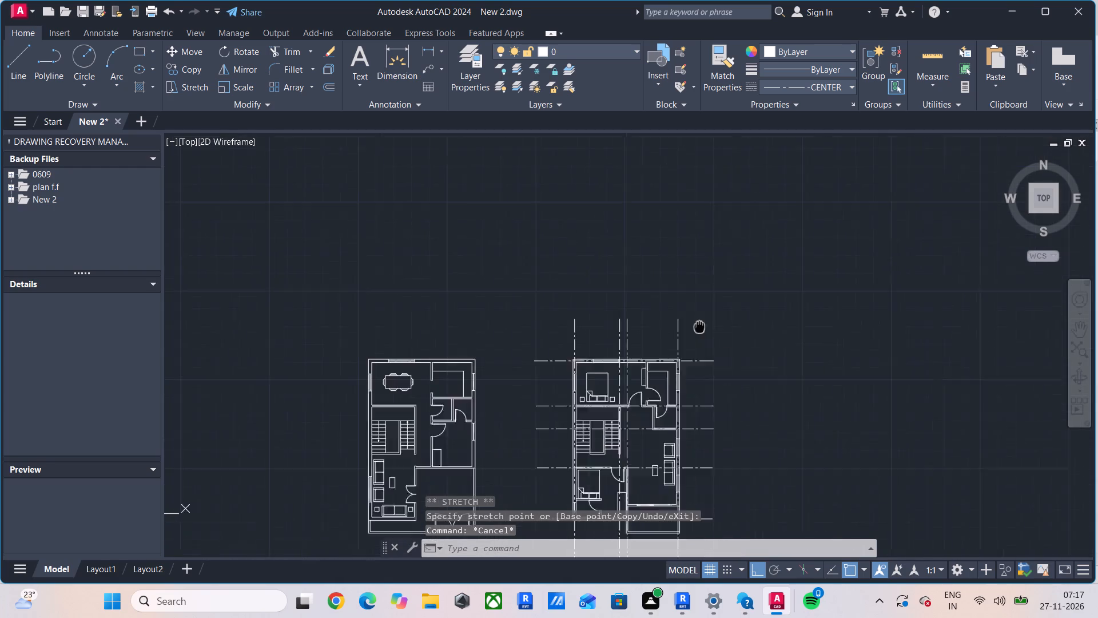
{"action": "middle_click_drag", "start_coordinate": [699, 327], "coordinate": [655, 263]}
{"action": "middle_click_drag", "start_coordinate": [631, 372], "coordinate": [573, 334]}
{"action": "scroll", "coordinate": [549, 336], "scroll_direction": "up", "scroll_amount": 4}
{"action": "middle_click_drag", "start_coordinate": [549, 336], "coordinate": [653, 418]}
{"action": "scroll", "coordinate": [554, 342], "scroll_direction": "down", "scroll_amount": 3}
{"action": "middle_click_drag", "start_coordinate": [554, 342], "coordinate": [586, 365]}
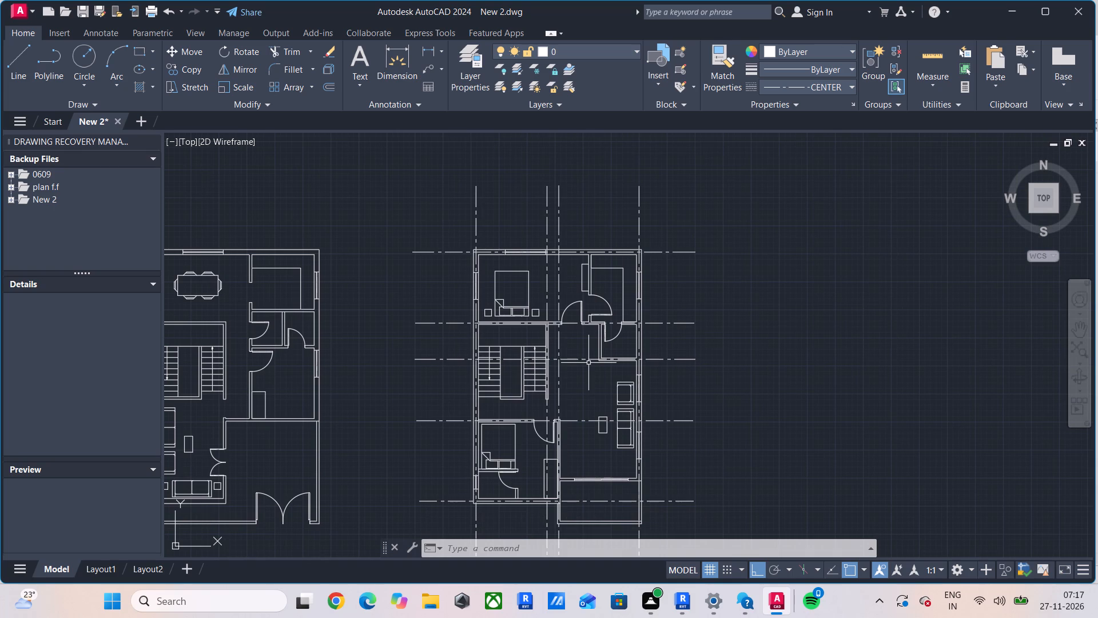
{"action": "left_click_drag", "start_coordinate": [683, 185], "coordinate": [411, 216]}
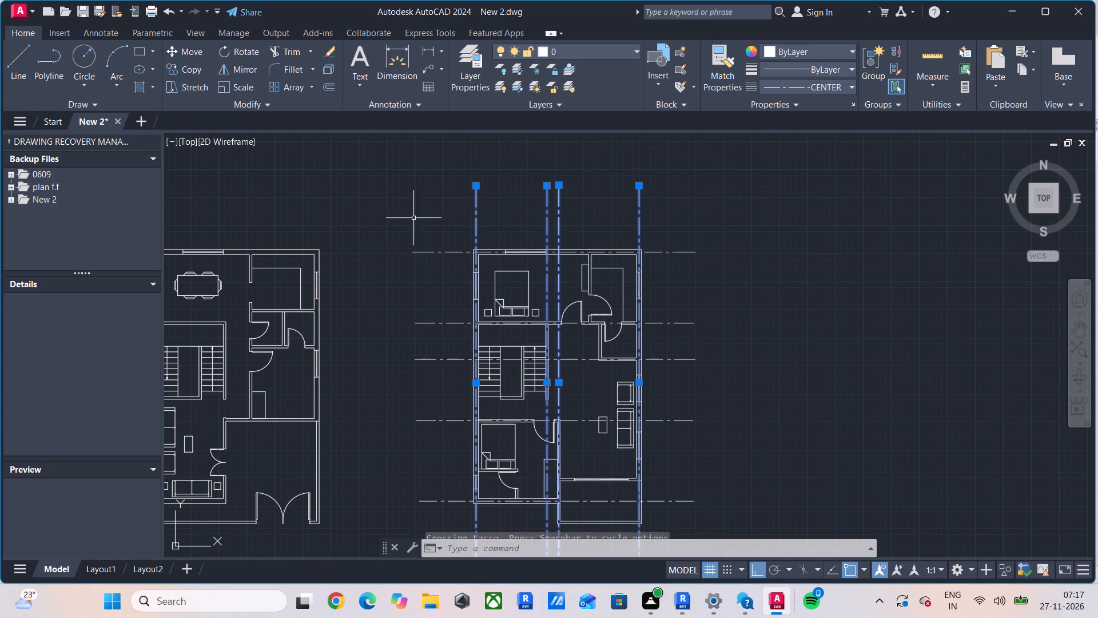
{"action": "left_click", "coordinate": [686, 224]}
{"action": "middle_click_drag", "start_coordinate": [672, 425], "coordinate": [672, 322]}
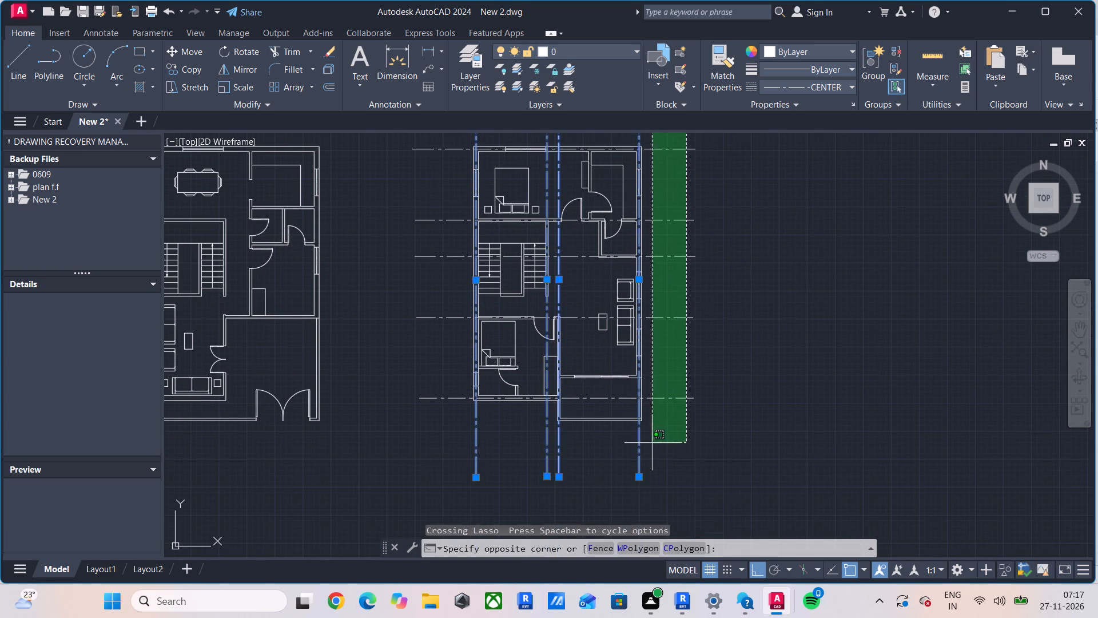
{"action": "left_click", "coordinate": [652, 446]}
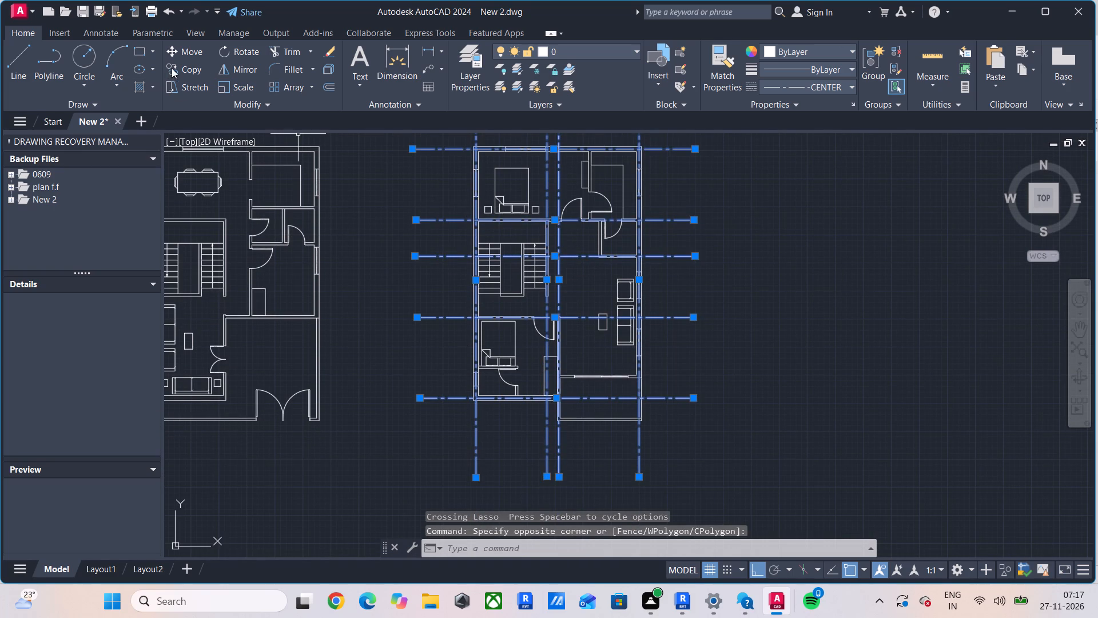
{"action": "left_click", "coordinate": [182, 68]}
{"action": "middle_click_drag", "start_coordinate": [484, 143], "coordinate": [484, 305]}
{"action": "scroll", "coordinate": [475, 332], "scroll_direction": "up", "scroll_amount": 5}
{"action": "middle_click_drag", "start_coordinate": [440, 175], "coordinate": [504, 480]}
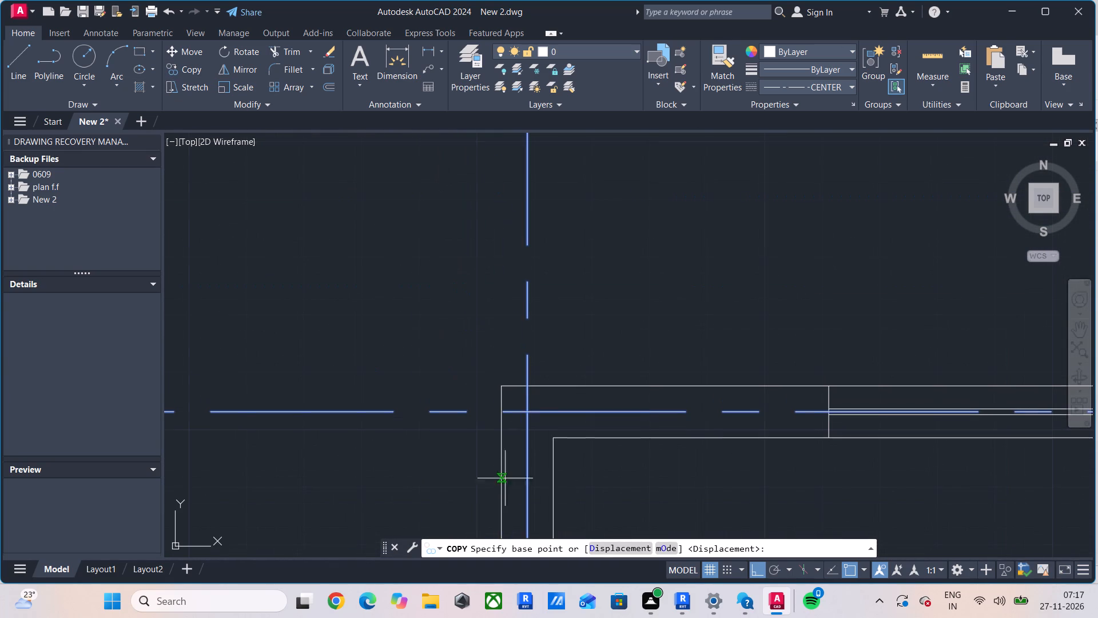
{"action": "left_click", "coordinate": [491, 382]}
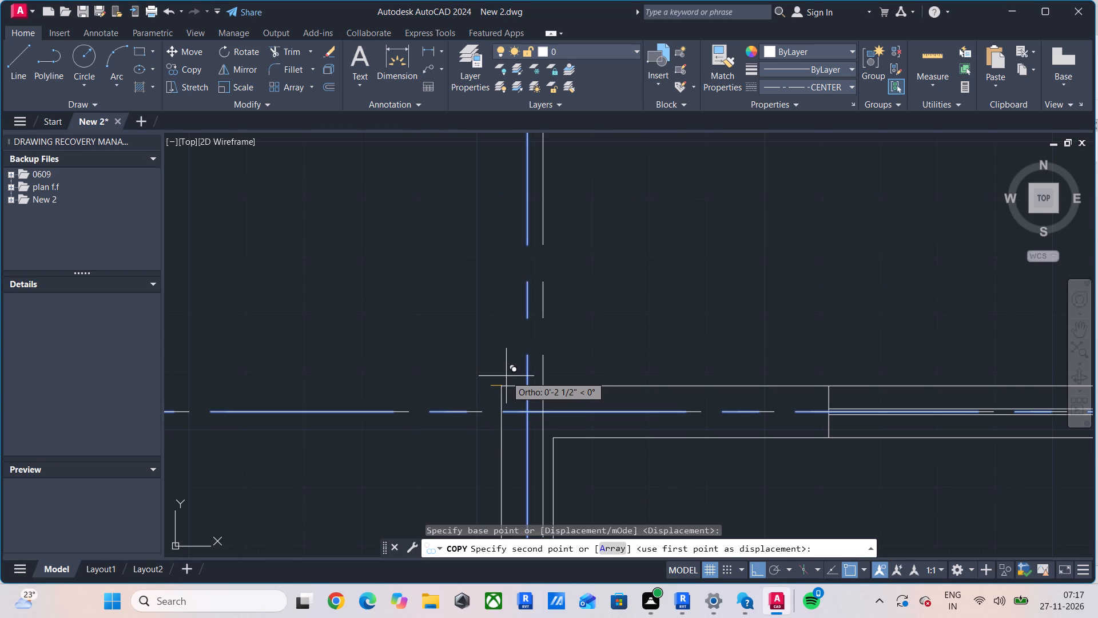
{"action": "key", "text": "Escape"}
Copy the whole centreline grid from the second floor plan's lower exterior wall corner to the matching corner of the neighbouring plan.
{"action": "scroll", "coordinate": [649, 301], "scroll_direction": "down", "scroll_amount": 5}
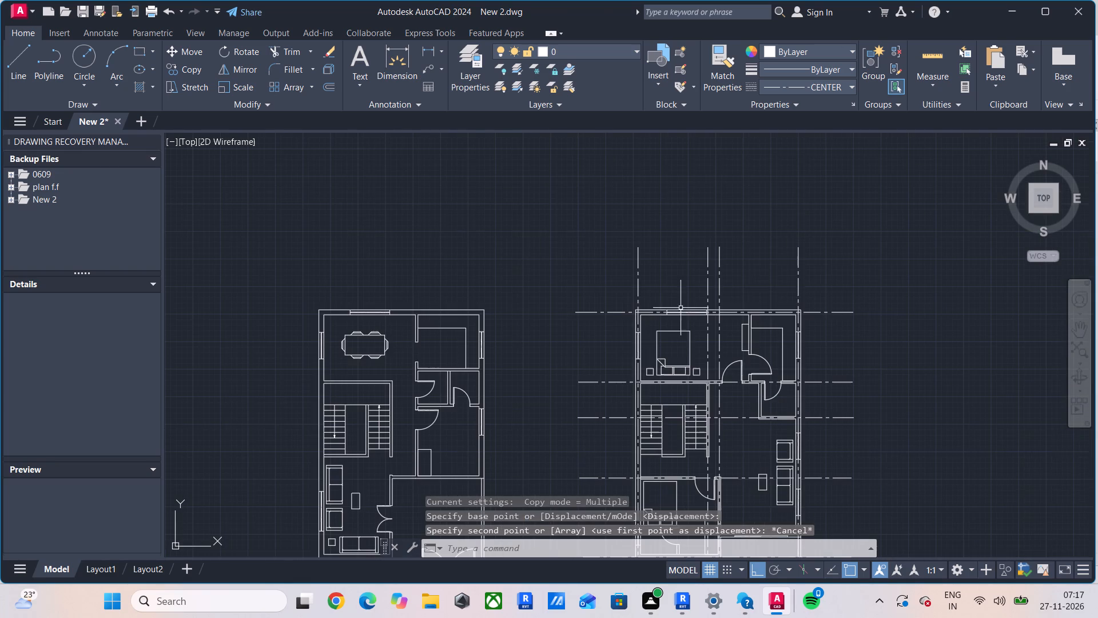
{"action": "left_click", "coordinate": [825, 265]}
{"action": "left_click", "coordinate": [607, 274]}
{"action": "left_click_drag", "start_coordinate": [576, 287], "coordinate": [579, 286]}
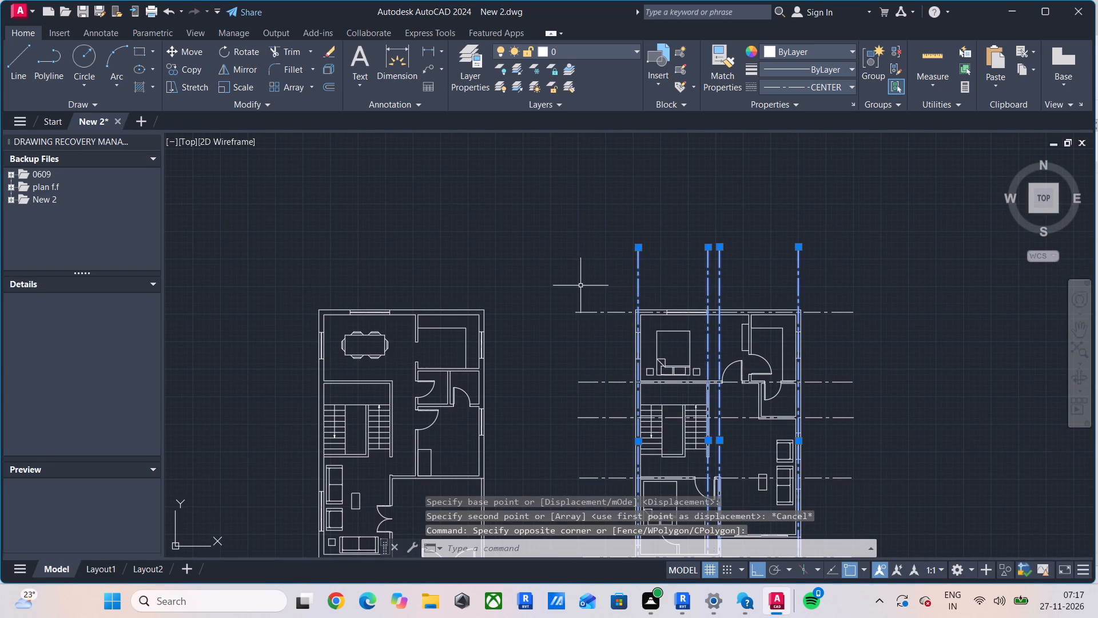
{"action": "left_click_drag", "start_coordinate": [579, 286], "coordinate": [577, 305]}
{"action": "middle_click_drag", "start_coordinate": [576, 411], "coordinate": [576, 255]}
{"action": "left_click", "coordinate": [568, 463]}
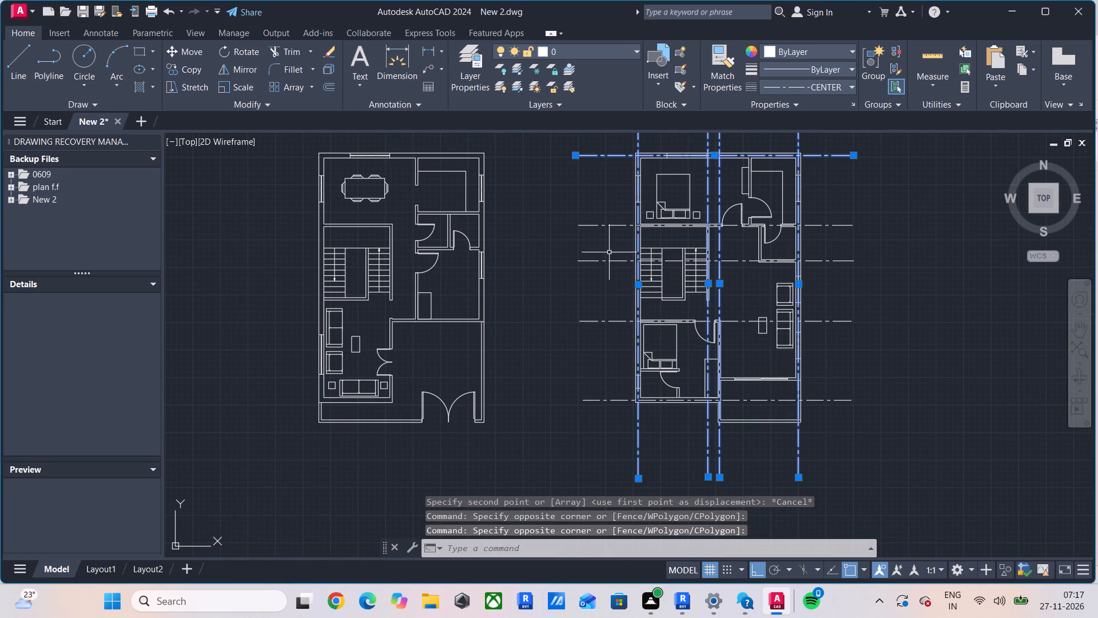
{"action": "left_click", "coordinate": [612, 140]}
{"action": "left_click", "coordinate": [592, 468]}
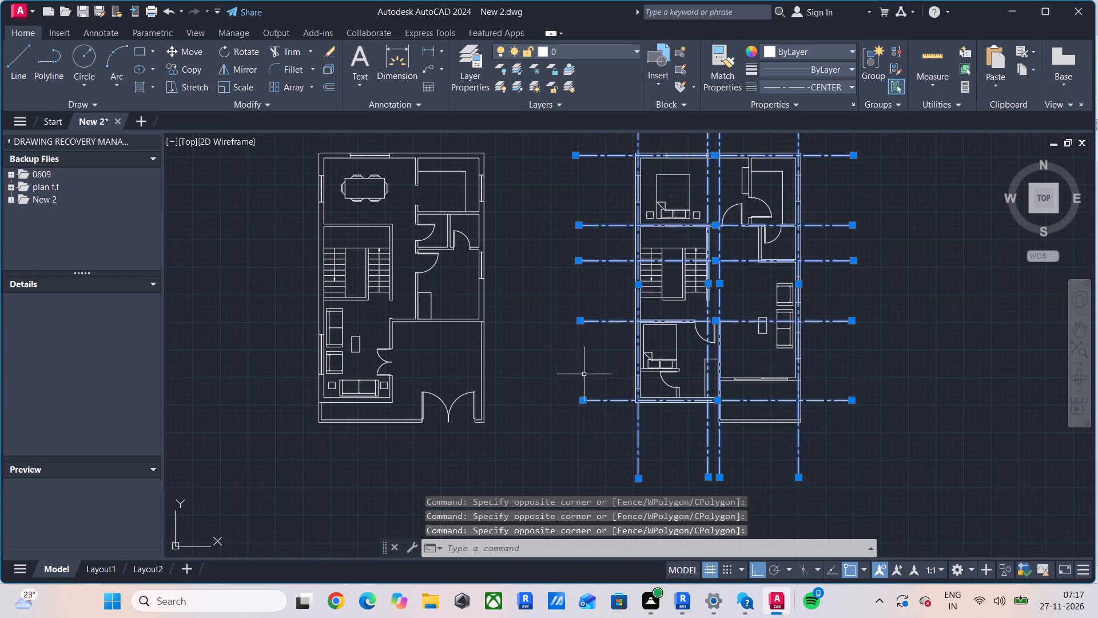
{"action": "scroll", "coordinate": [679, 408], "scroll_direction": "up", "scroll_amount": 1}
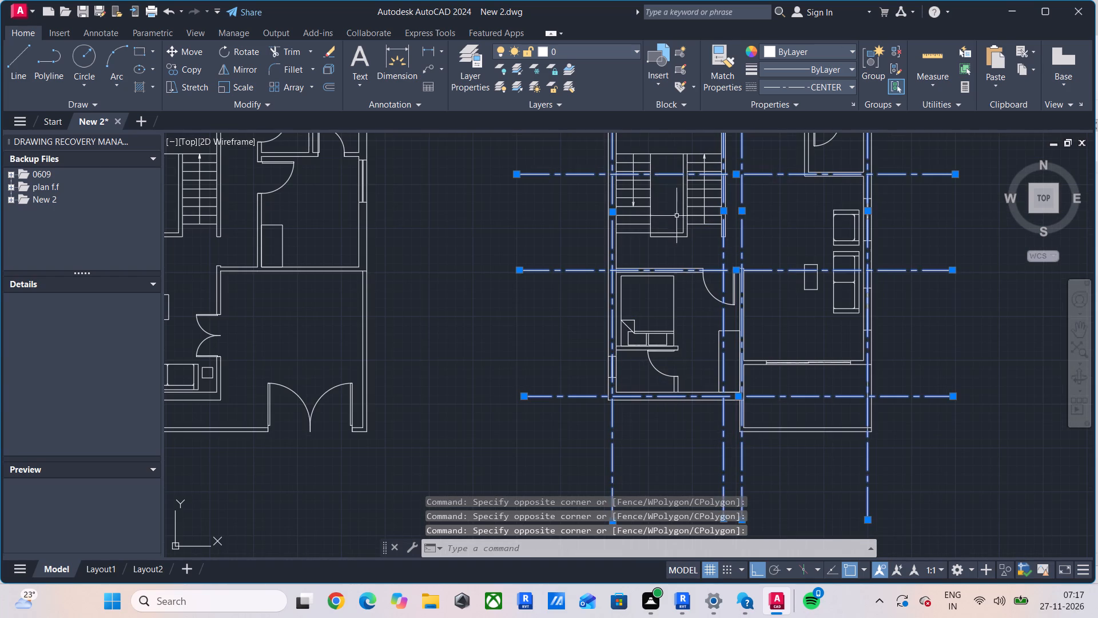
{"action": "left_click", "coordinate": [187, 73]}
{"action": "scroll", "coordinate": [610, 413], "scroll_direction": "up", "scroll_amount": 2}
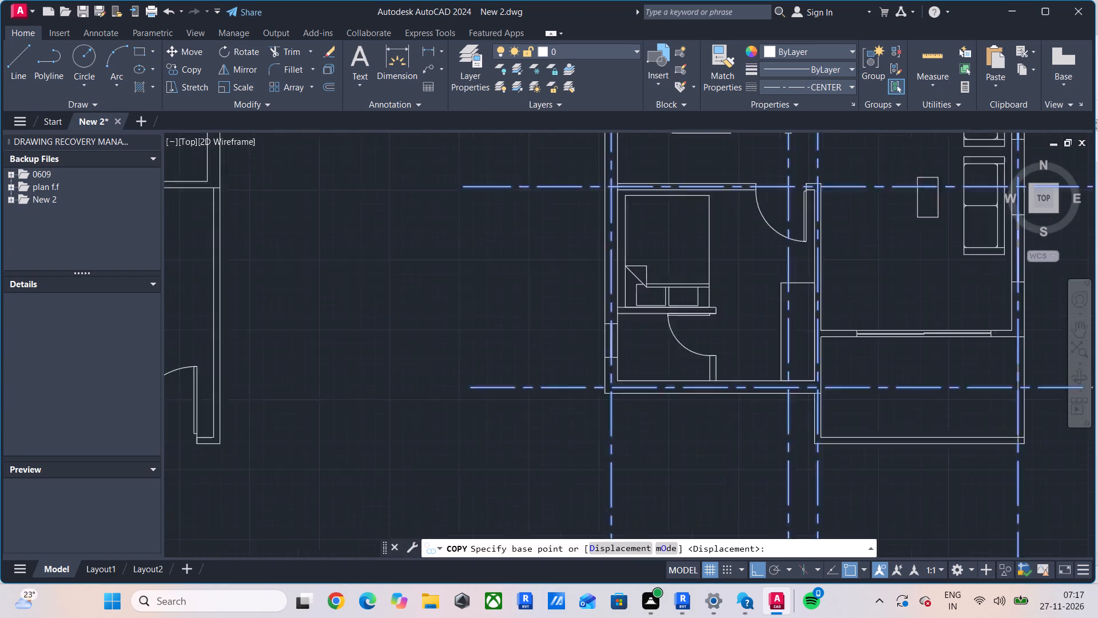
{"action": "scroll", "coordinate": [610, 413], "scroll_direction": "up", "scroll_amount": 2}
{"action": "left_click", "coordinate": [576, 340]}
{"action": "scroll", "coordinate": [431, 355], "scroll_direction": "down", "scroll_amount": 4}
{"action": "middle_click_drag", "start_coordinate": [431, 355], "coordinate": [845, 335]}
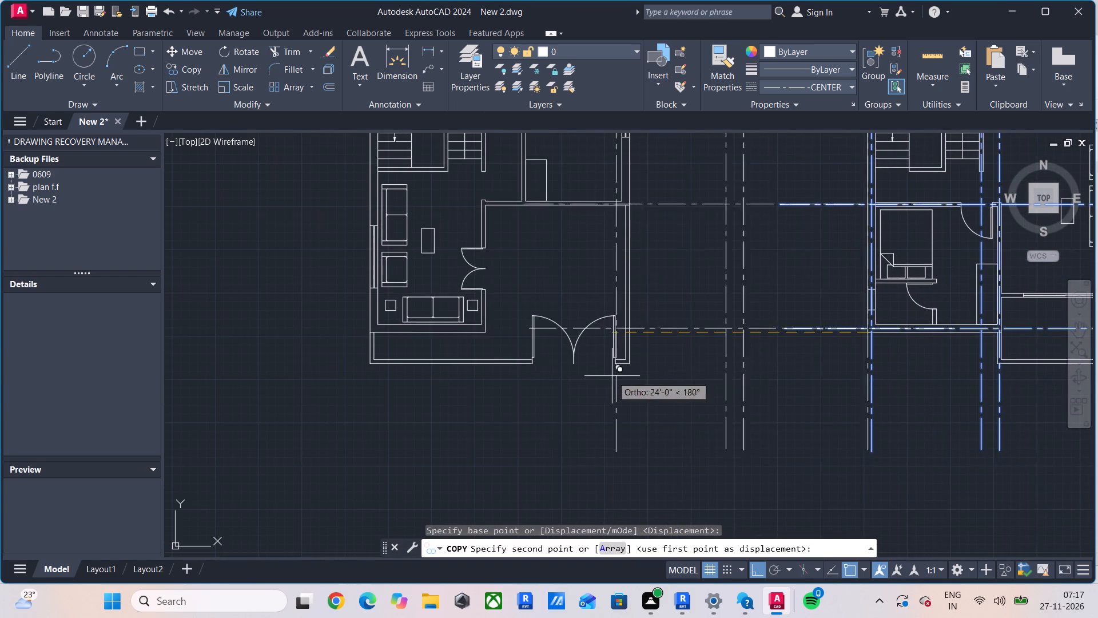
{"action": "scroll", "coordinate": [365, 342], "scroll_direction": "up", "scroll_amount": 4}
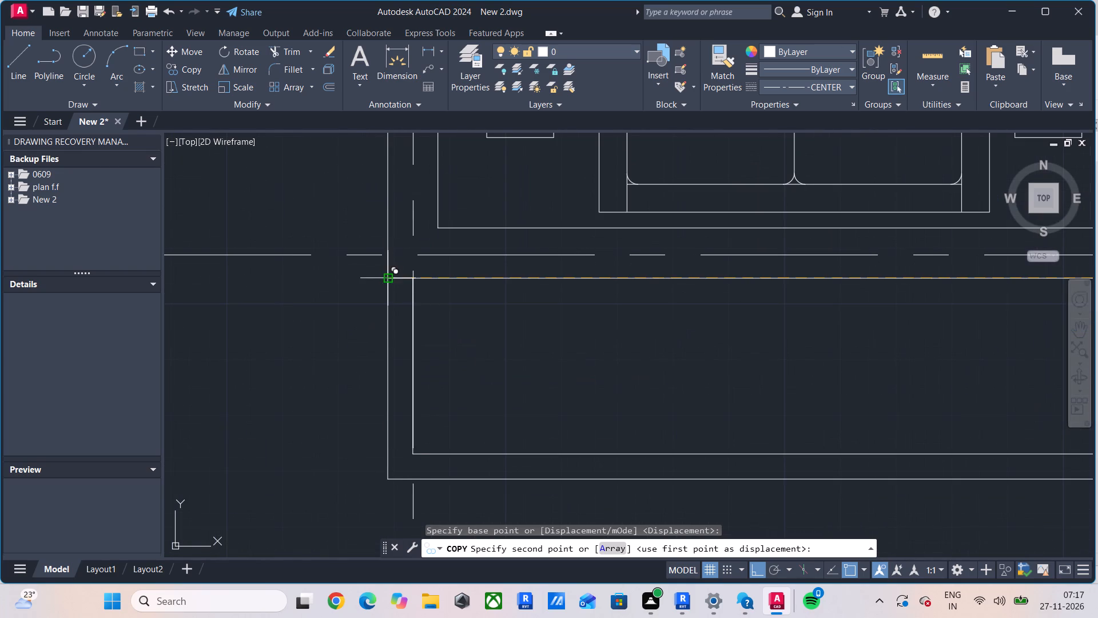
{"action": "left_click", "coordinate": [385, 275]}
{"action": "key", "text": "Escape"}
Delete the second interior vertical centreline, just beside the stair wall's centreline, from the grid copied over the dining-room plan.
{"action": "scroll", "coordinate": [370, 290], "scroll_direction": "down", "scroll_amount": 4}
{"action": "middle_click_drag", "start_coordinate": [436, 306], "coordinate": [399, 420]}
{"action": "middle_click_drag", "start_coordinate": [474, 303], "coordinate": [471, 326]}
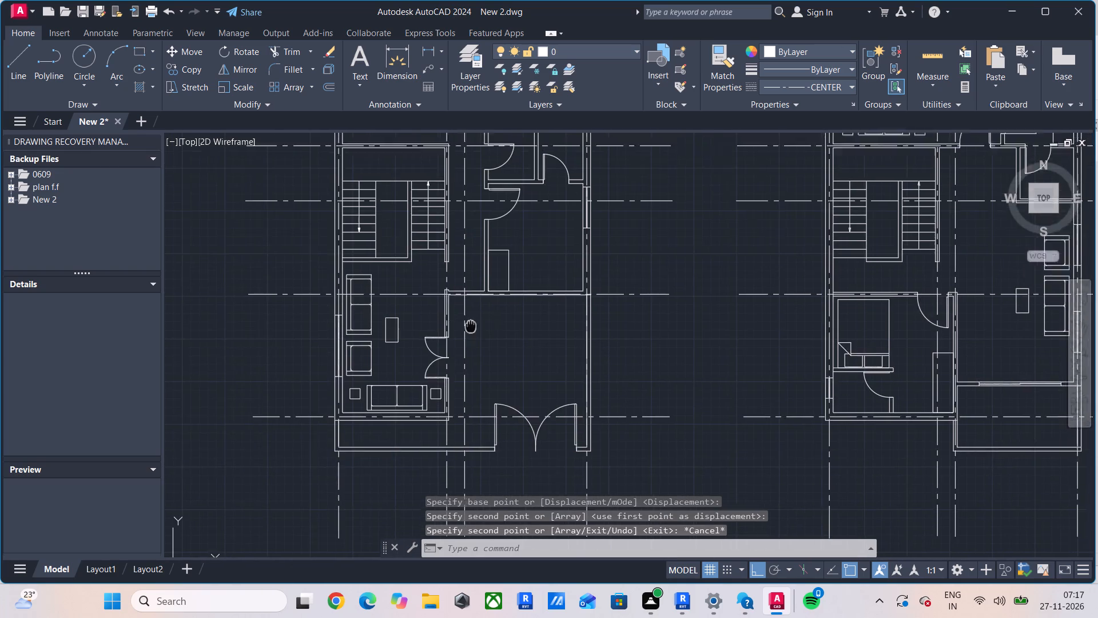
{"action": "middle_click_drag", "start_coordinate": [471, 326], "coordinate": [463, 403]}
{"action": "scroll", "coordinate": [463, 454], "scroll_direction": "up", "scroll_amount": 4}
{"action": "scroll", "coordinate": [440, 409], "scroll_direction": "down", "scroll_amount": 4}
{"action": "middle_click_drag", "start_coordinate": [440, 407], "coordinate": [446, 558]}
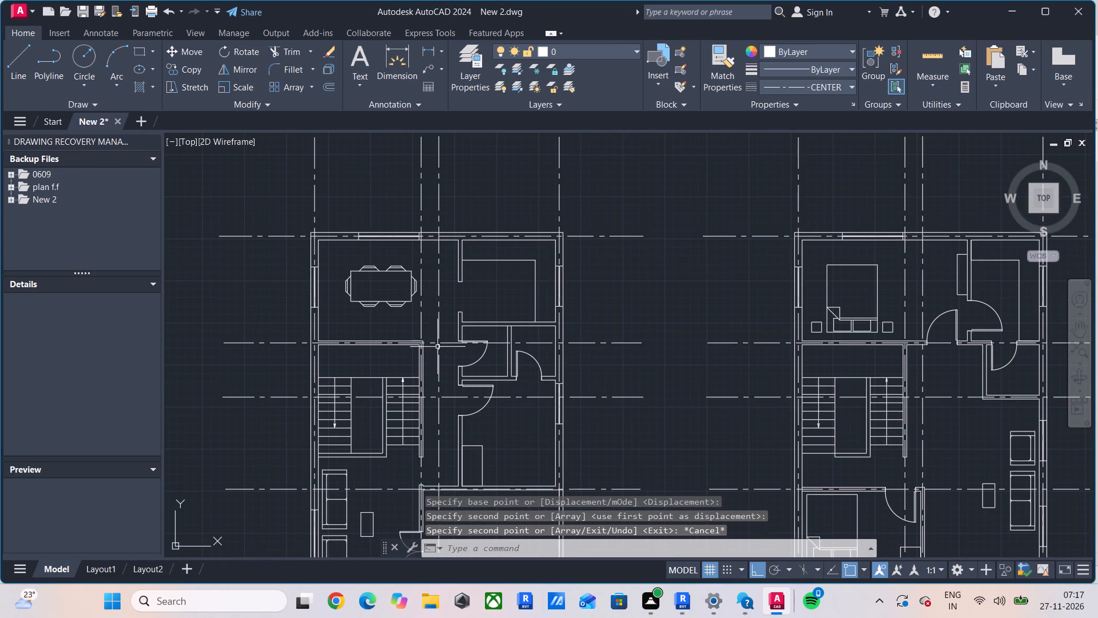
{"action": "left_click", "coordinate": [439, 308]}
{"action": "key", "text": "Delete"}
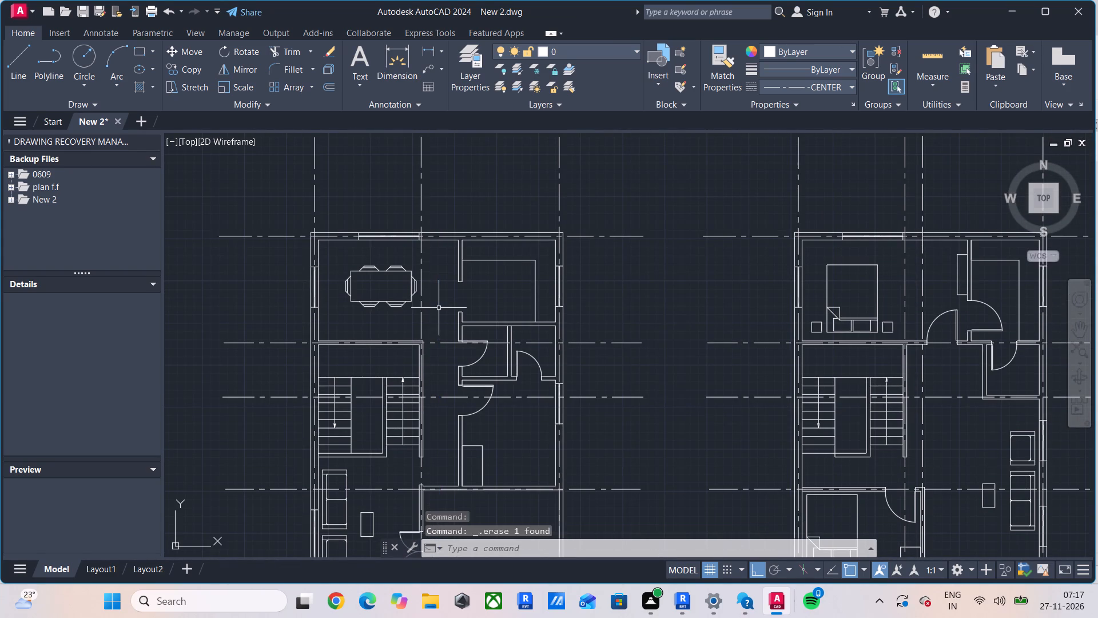
Examine the copied centreline grid against the stair, living room and entrance walls of the dining-room plan.
{"action": "scroll", "coordinate": [435, 323], "scroll_direction": "down", "scroll_amount": 2}
{"action": "middle_click_drag", "start_coordinate": [432, 329], "coordinate": [425, 241]}
{"action": "scroll", "coordinate": [439, 335], "scroll_direction": "up", "scroll_amount": 2}
{"action": "middle_click_drag", "start_coordinate": [439, 335], "coordinate": [455, 386]}
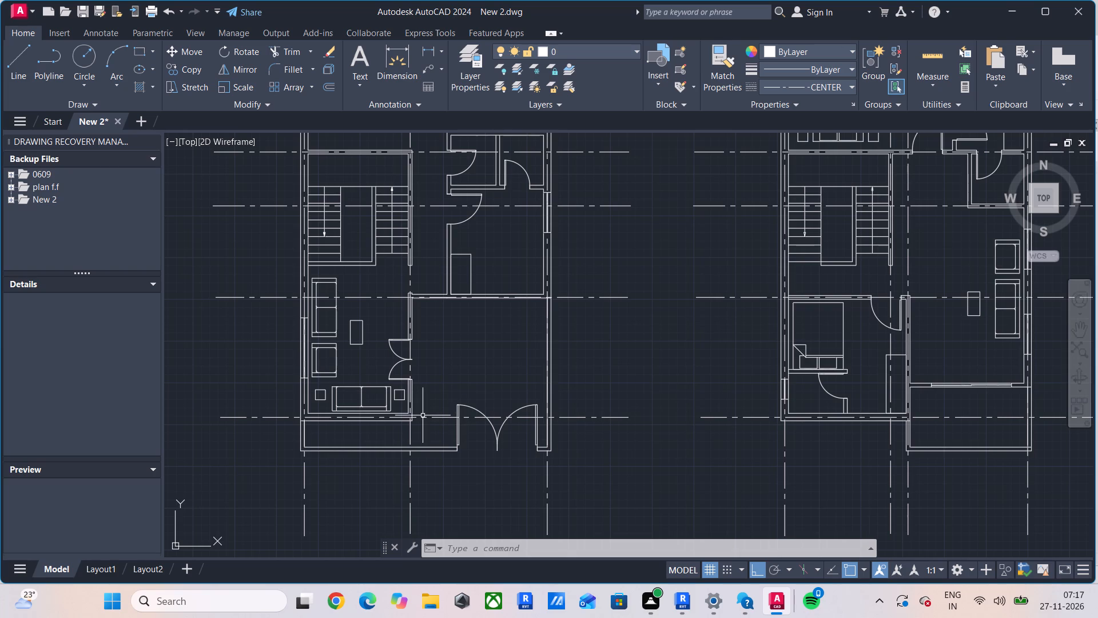
{"action": "scroll", "coordinate": [411, 345], "scroll_direction": "up", "scroll_amount": 2}
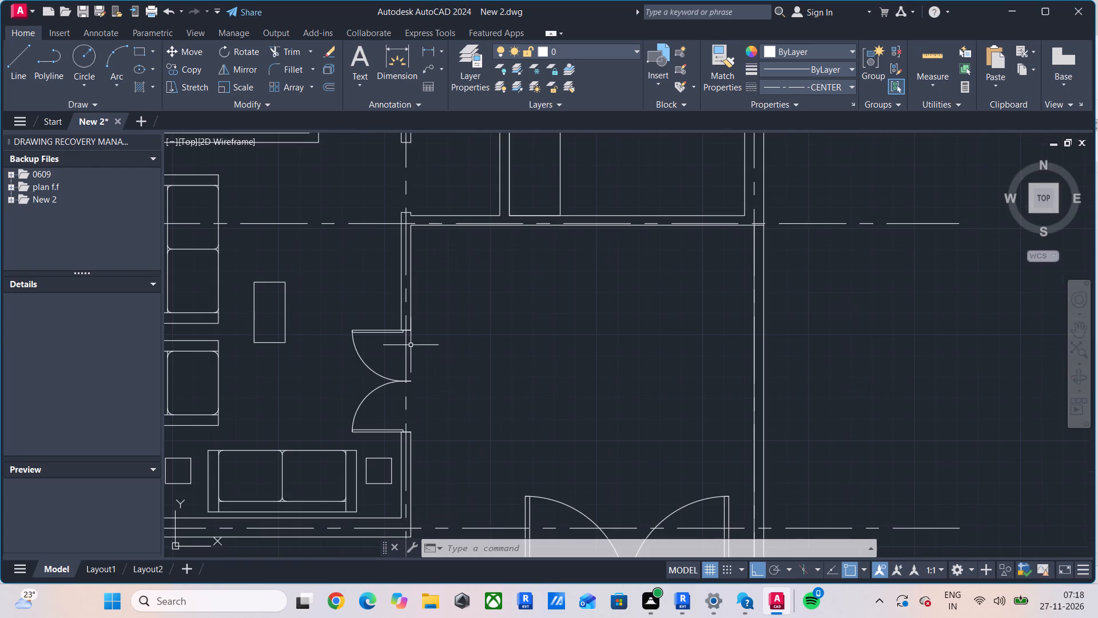
{"action": "scroll", "coordinate": [411, 345], "scroll_direction": "down", "scroll_amount": 3}
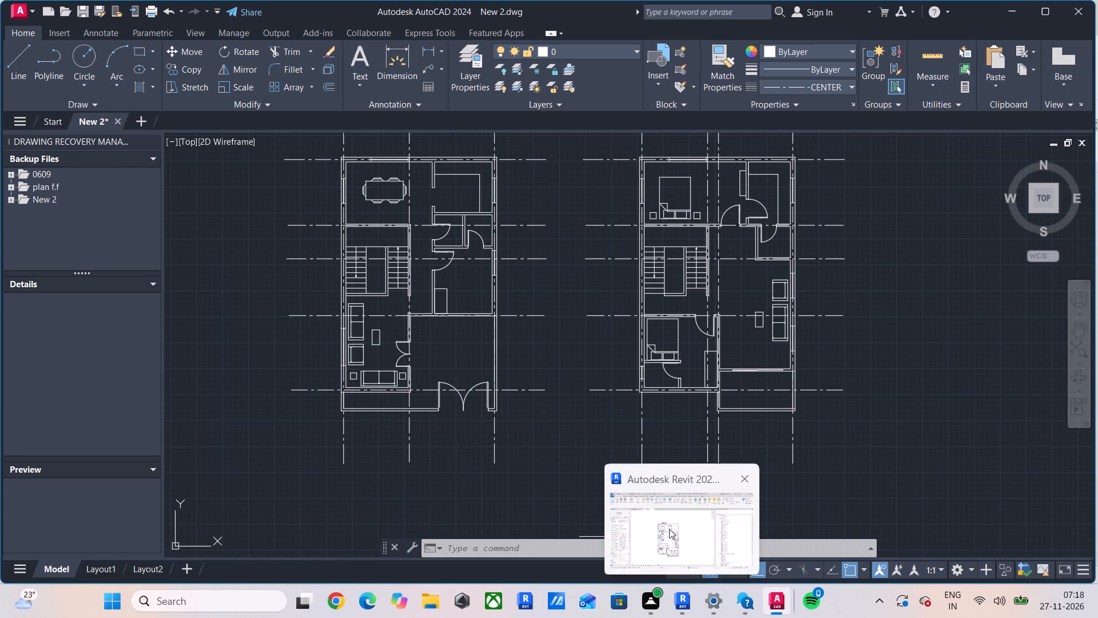
Switch to Revit, open the NEW2 project's default 3D view and display the house with coloured, textured materials.
{"action": "left_click", "coordinate": [669, 529]}
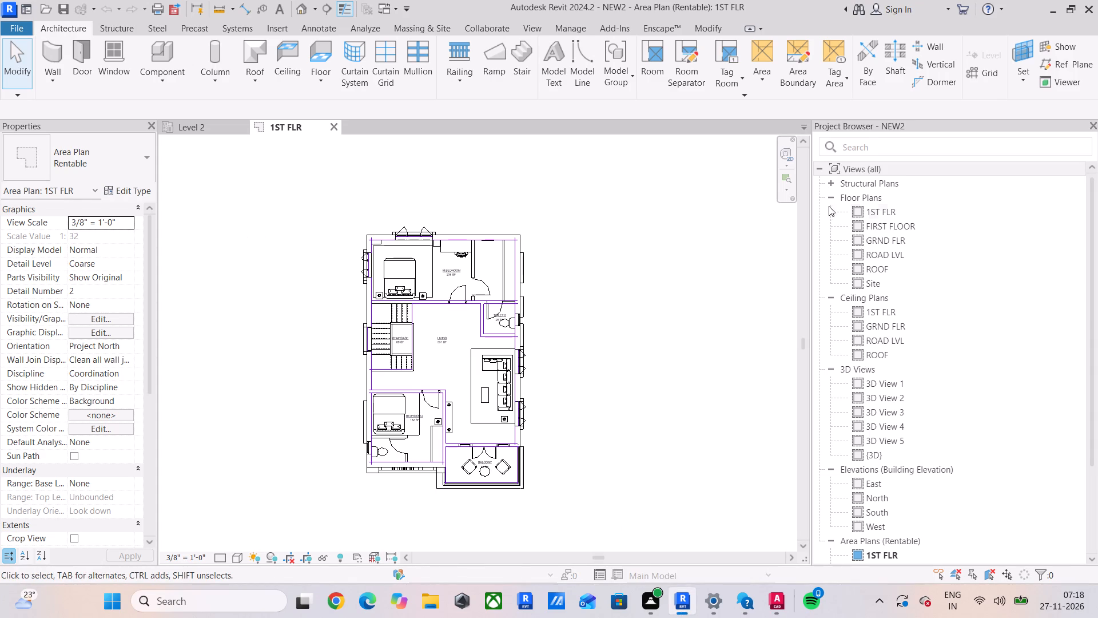
{"action": "left_click", "coordinate": [297, 10]}
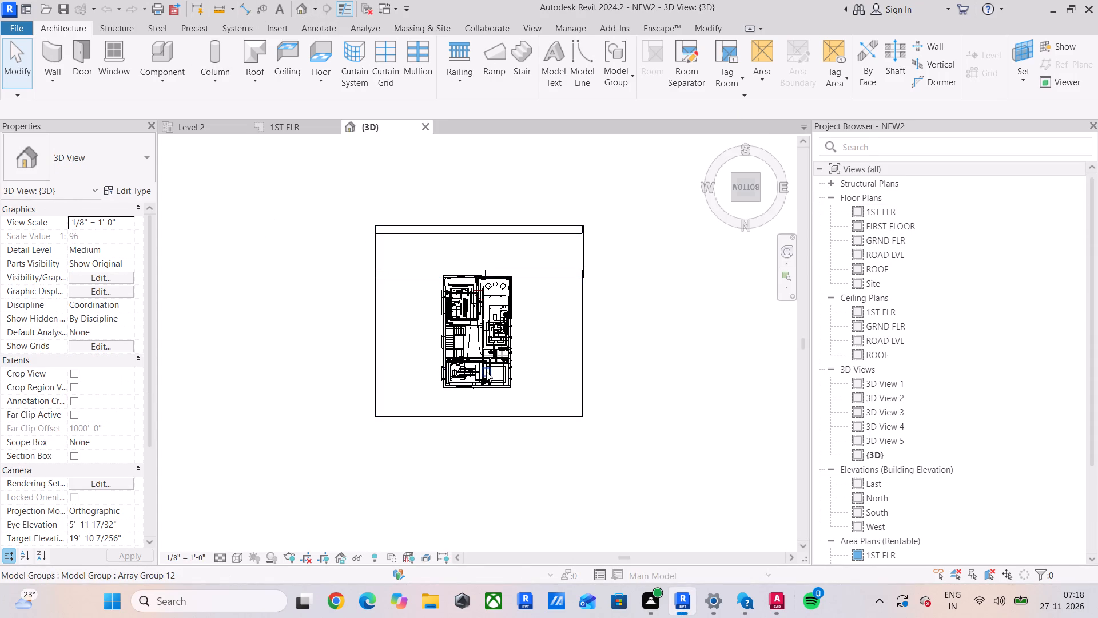
{"action": "middle_click_drag", "start_coordinate": [462, 387], "coordinate": [523, 201], "text": "shift"}
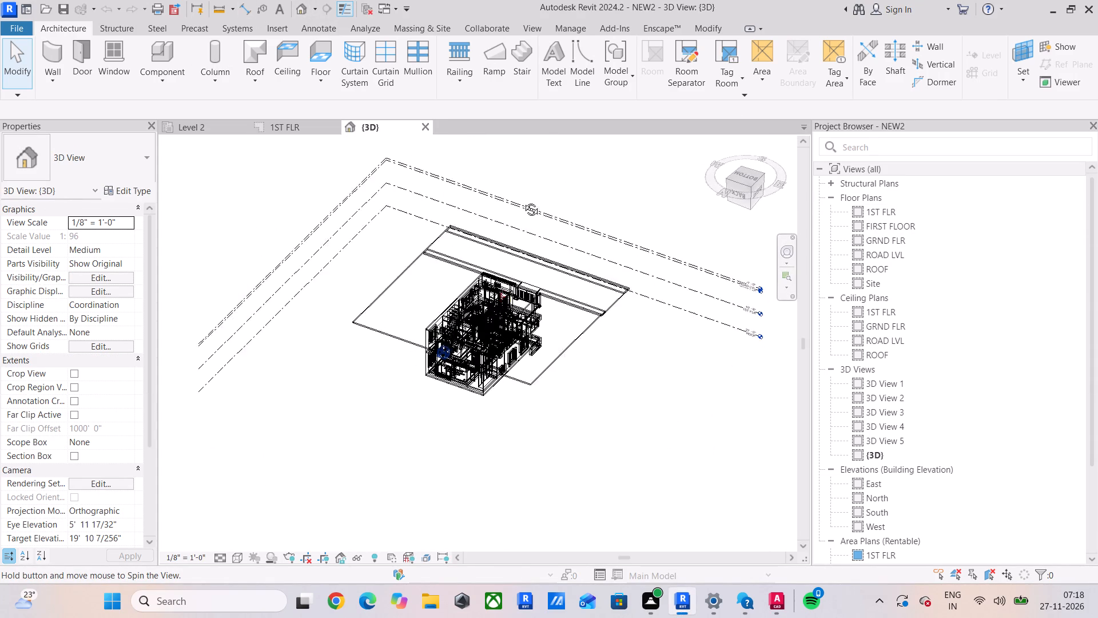
{"action": "middle_click_drag", "start_coordinate": [523, 201], "coordinate": [417, 579], "text": "shift"}
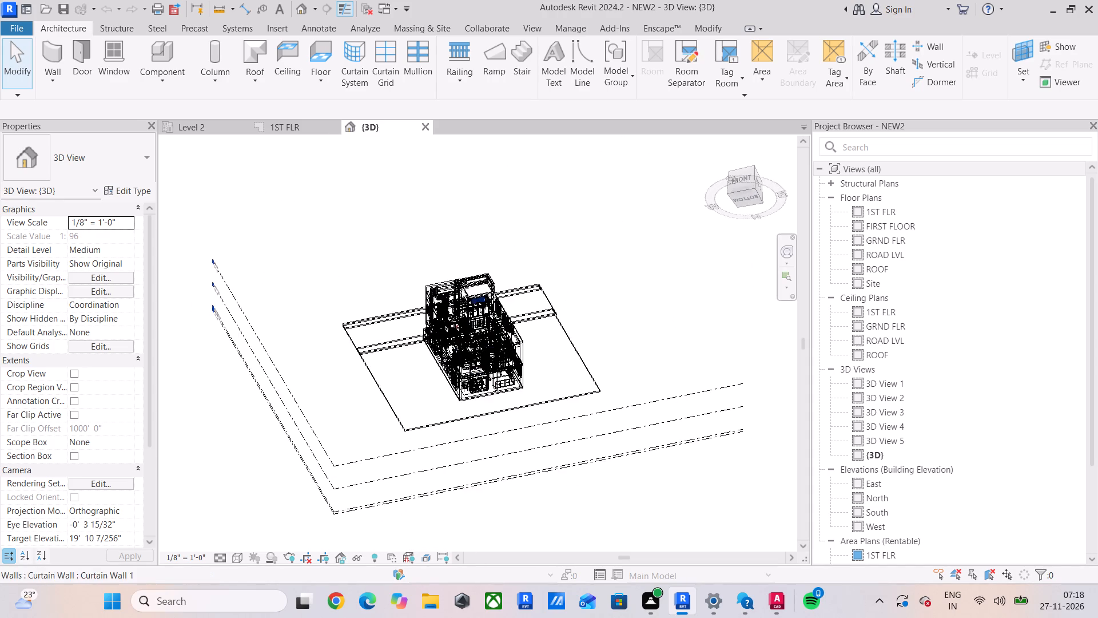
{"action": "middle_click_drag", "start_coordinate": [461, 289], "coordinate": [503, 504], "text": "shift"}
{"action": "middle_click_drag", "start_coordinate": [528, 488], "coordinate": [578, 460], "text": "shift"}
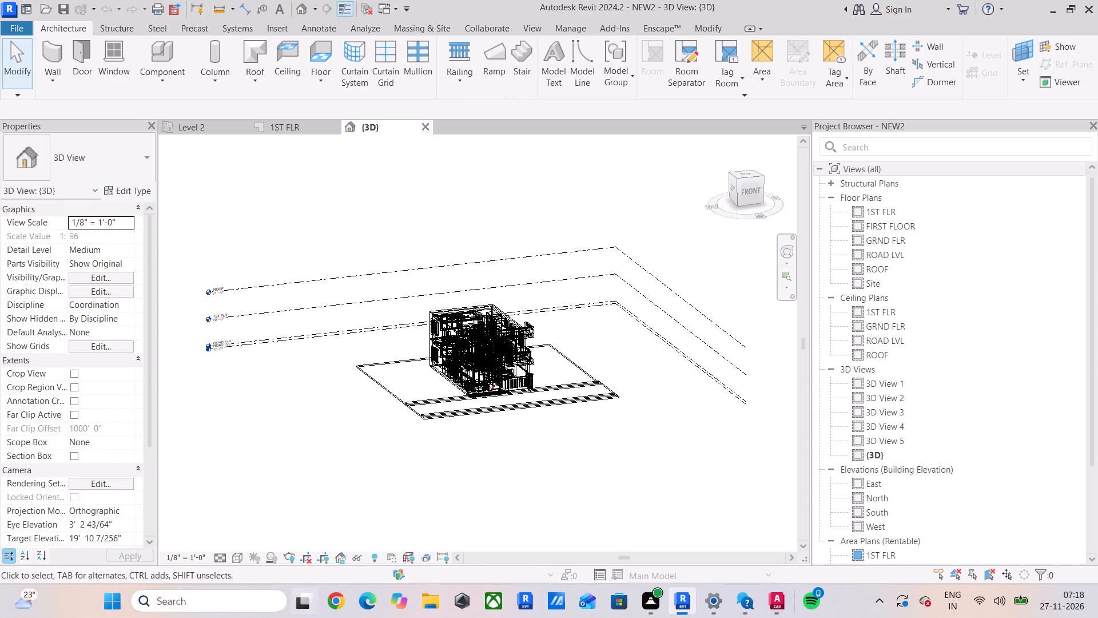
{"action": "left_click", "coordinate": [238, 560]}
{"action": "left_click", "coordinate": [245, 543]}
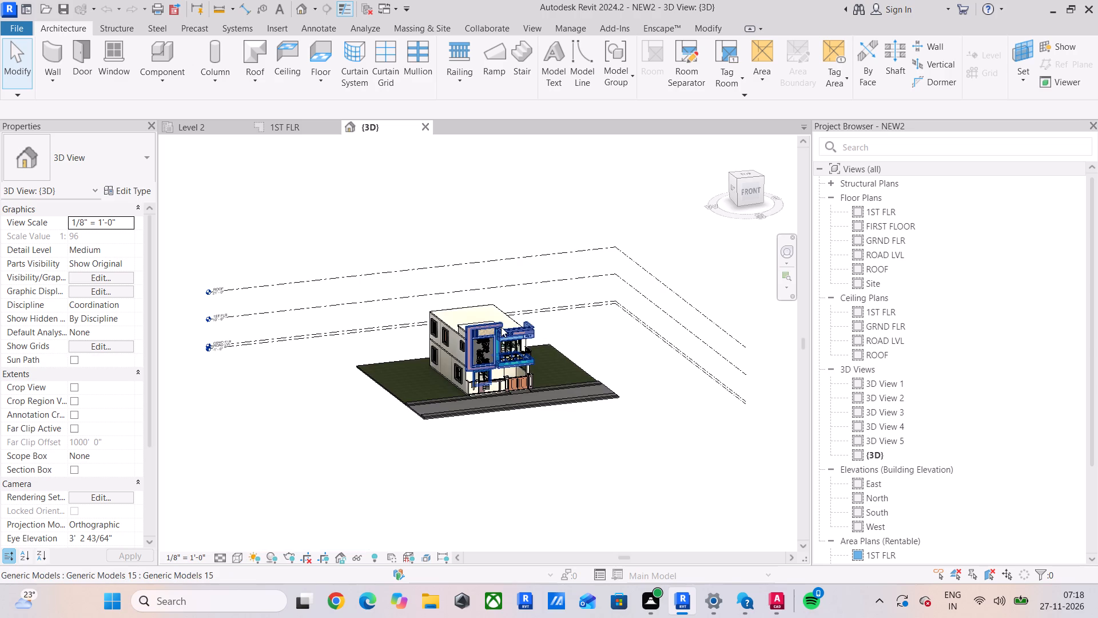
Examine the house model's front elevation, balcony, gate and both side walls in 3D.
{"action": "scroll", "coordinate": [488, 331], "scroll_direction": "up", "scroll_amount": 9}
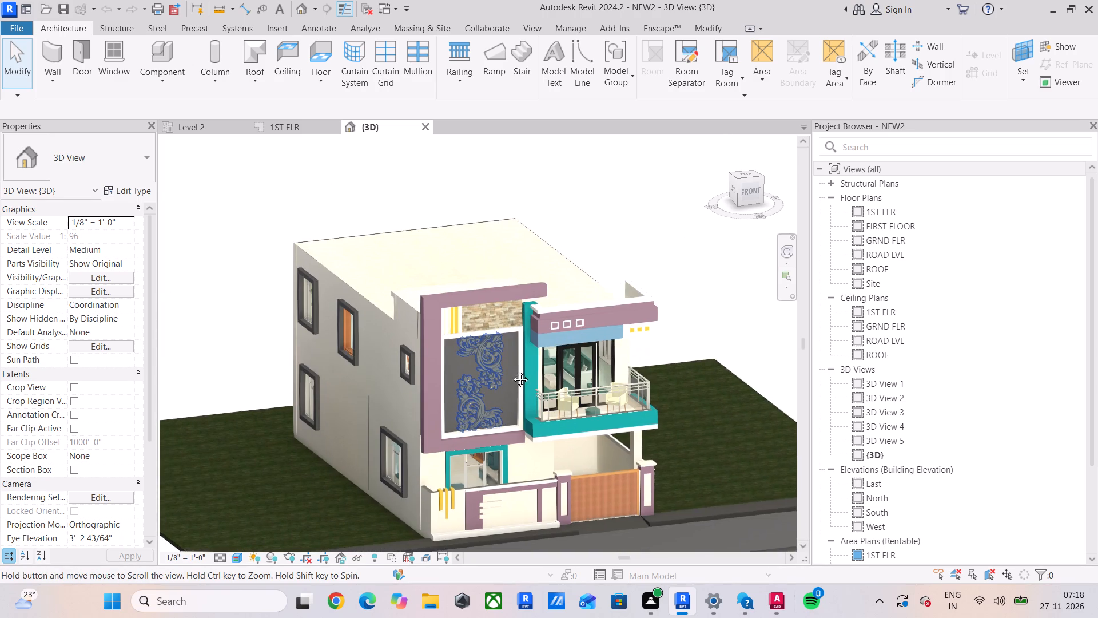
{"action": "middle_click_drag", "start_coordinate": [516, 375], "coordinate": [533, 326], "text": "shift"}
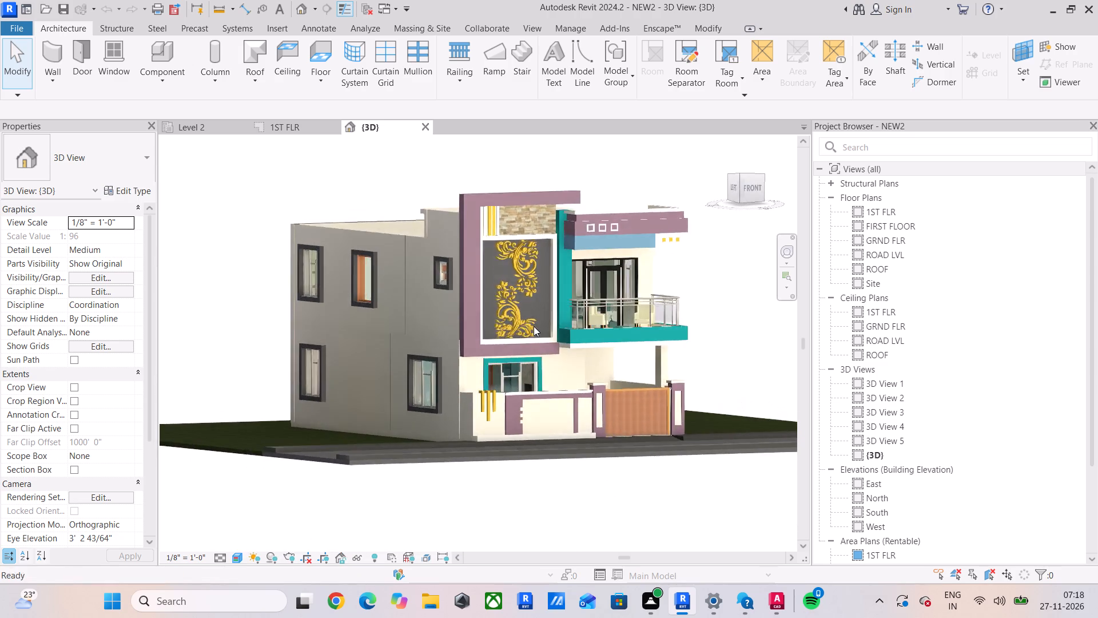
{"action": "middle_click_drag", "start_coordinate": [519, 352], "coordinate": [370, 354], "text": "shift"}
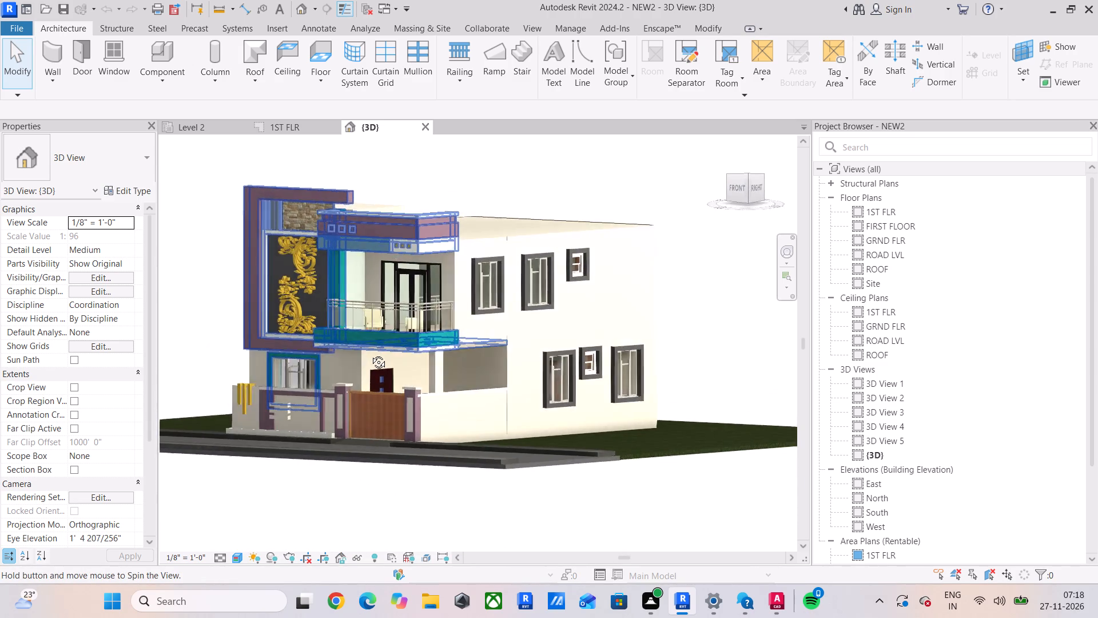
{"action": "middle_click_drag", "start_coordinate": [370, 354], "coordinate": [431, 360], "text": "shift"}
{"action": "scroll", "coordinate": [452, 366], "scroll_direction": "up", "scroll_amount": 3}
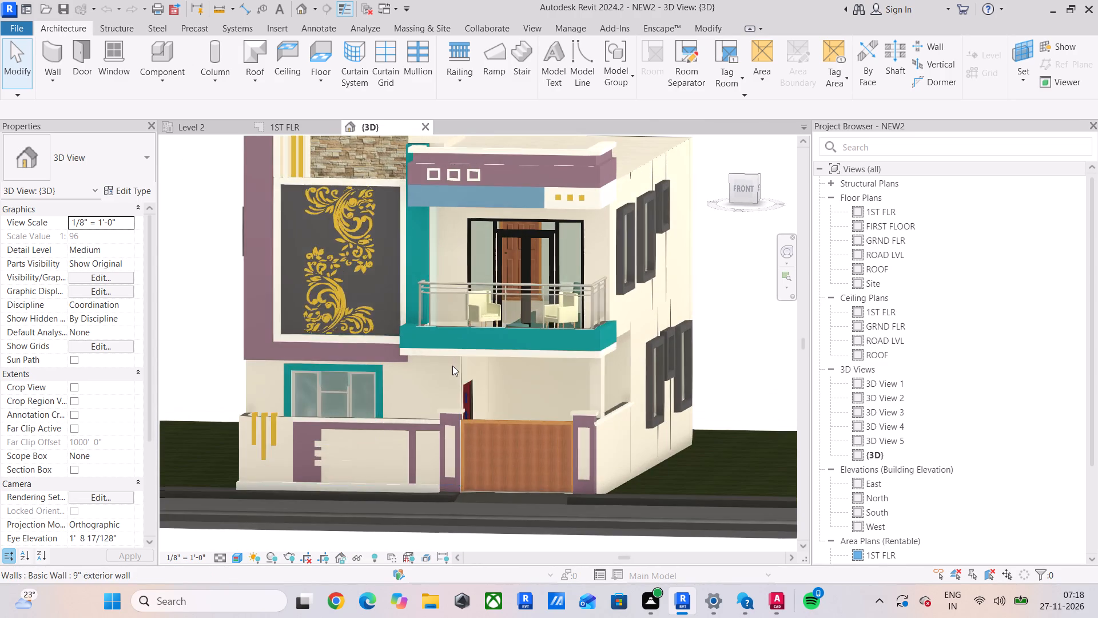
{"action": "middle_click_drag", "start_coordinate": [459, 381], "coordinate": [453, 465], "text": "shift"}
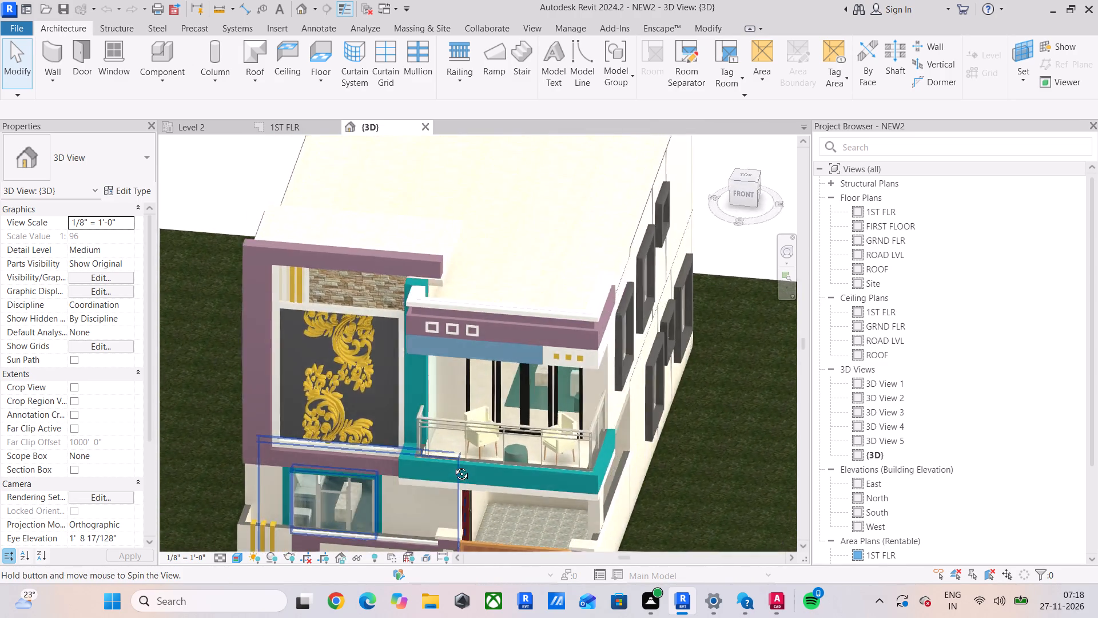
{"action": "middle_click_drag", "start_coordinate": [453, 465], "coordinate": [616, 399], "text": "shift"}
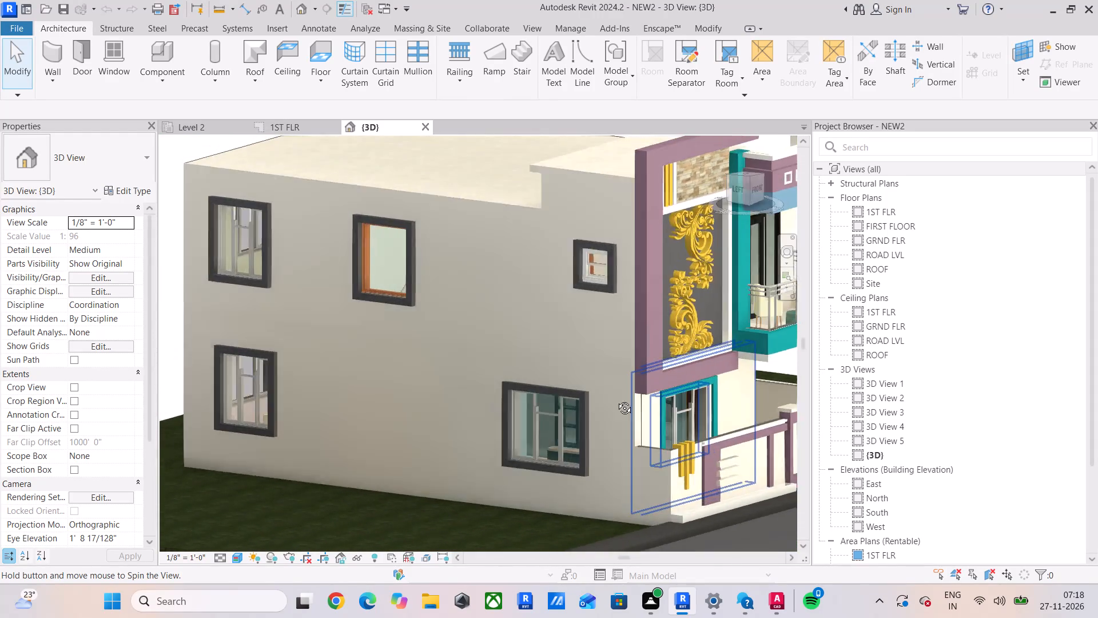
{"action": "middle_click_drag", "start_coordinate": [616, 399], "coordinate": [619, 399], "text": "shift"}
{"action": "middle_click_drag", "start_coordinate": [619, 398], "coordinate": [498, 426]}
{"action": "scroll", "coordinate": [398, 302], "scroll_direction": "down", "scroll_amount": 2}
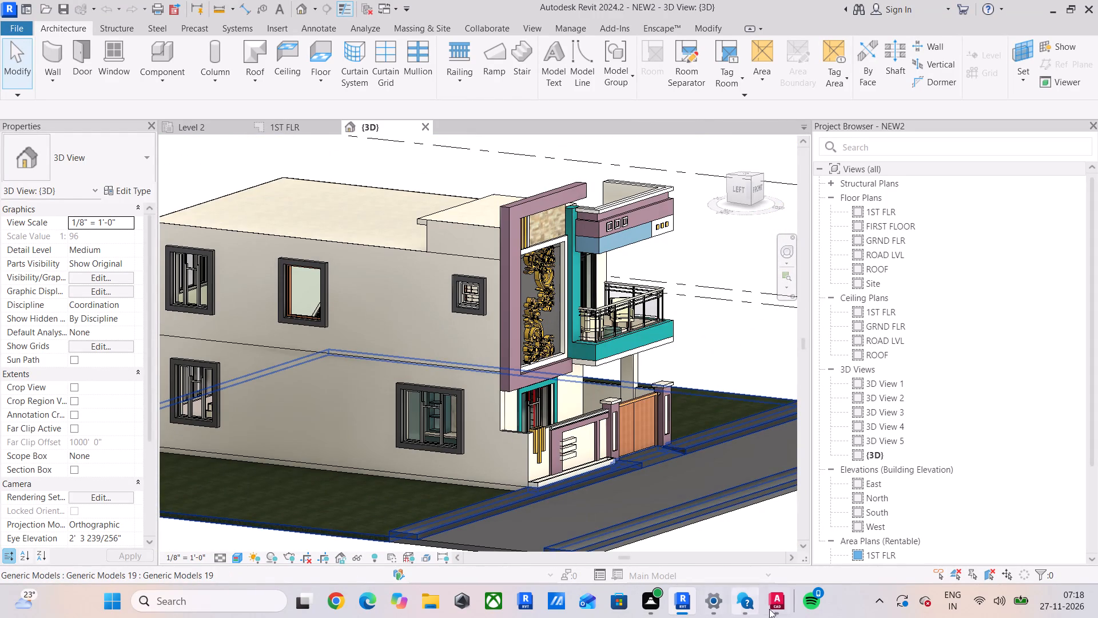
Close AutoCAD without saving the changes to New 2.dwg.
{"action": "left_click", "coordinate": [830, 481]}
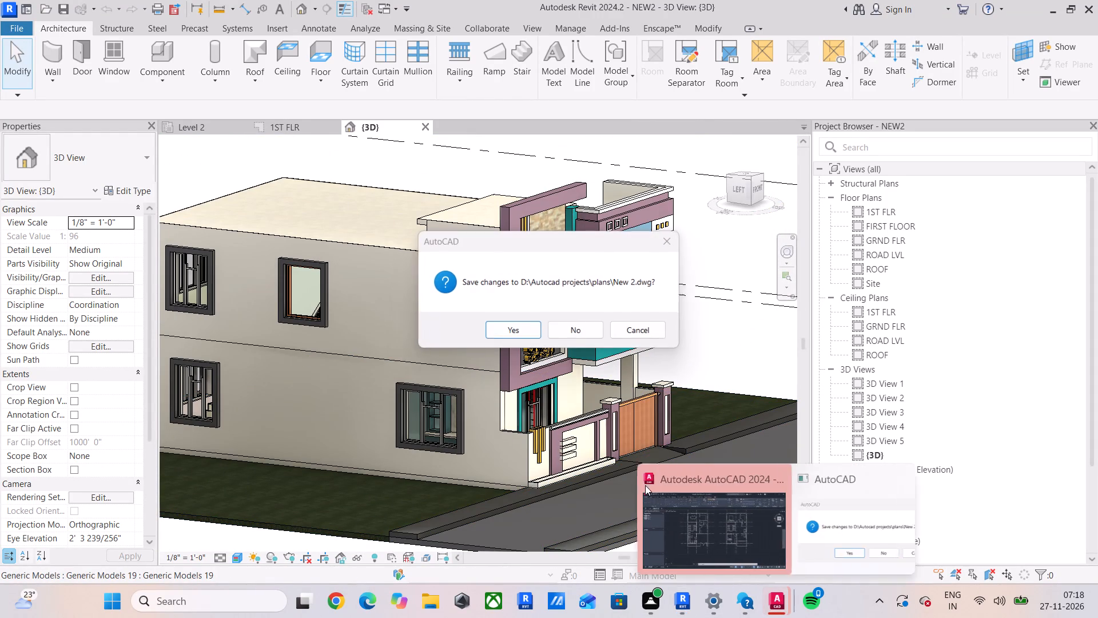
{"action": "left_click", "coordinate": [567, 339]}
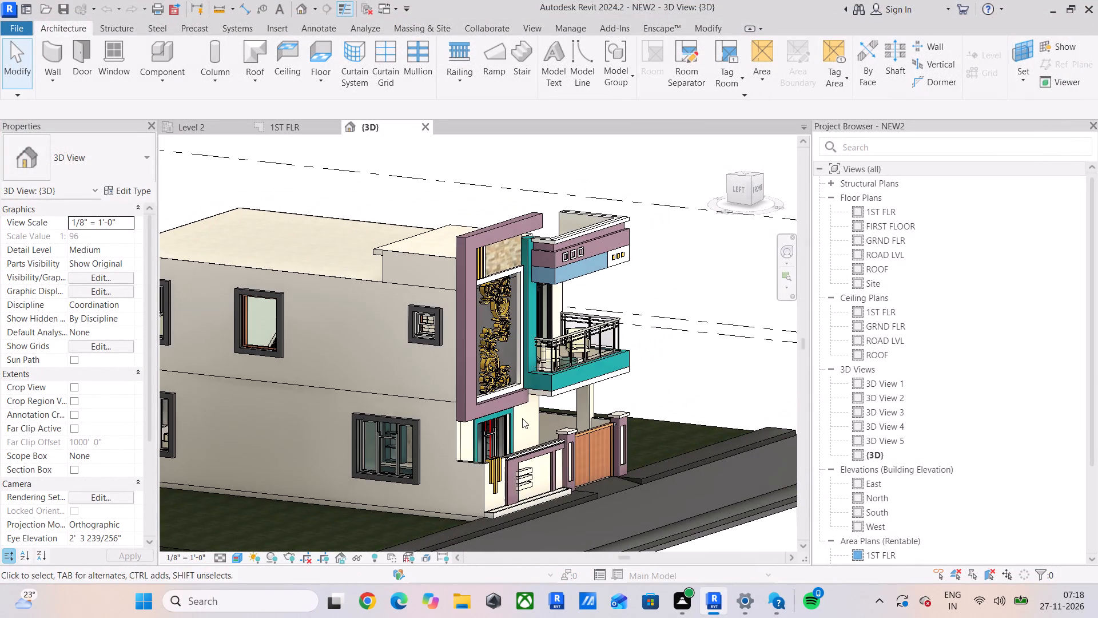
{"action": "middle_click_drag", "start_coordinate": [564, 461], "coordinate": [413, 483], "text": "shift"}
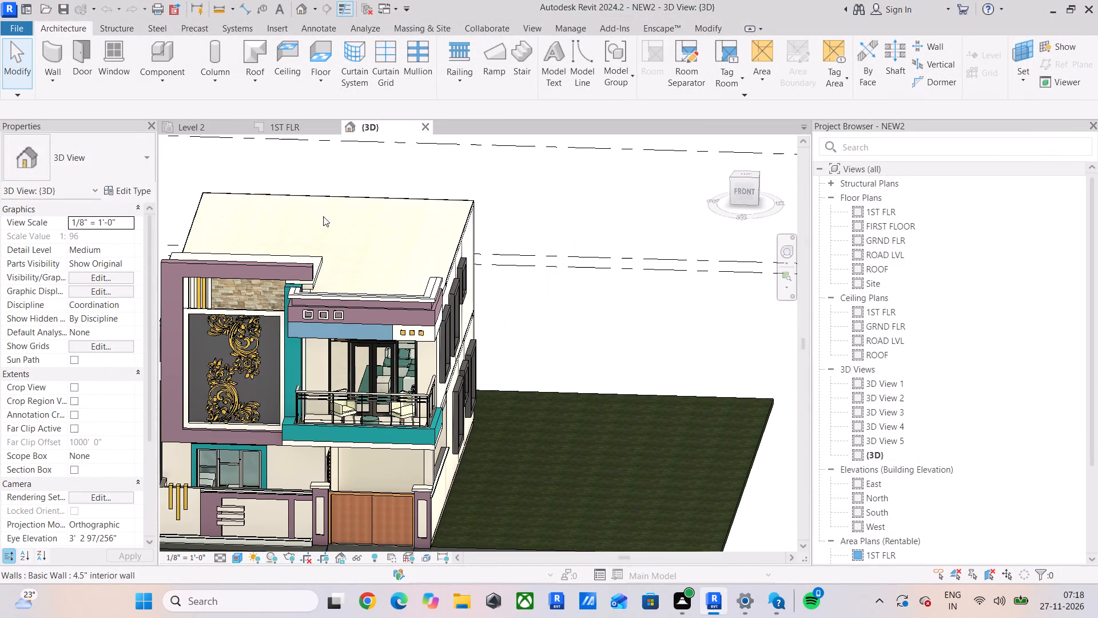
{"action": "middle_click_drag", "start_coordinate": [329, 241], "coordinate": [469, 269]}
Open the GRND FLR floor plan, compare it with the 1ST FLR area plan, and examine its living room and entrance gate area.
{"action": "left_click", "coordinate": [304, 132]}
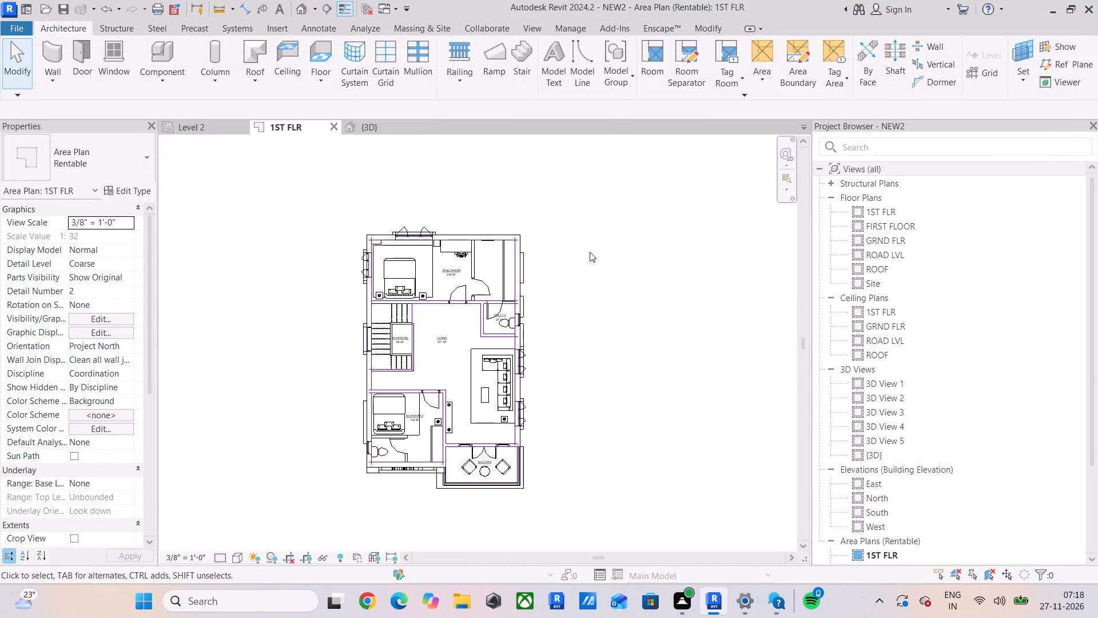
{"action": "double_click", "coordinate": [879, 245]}
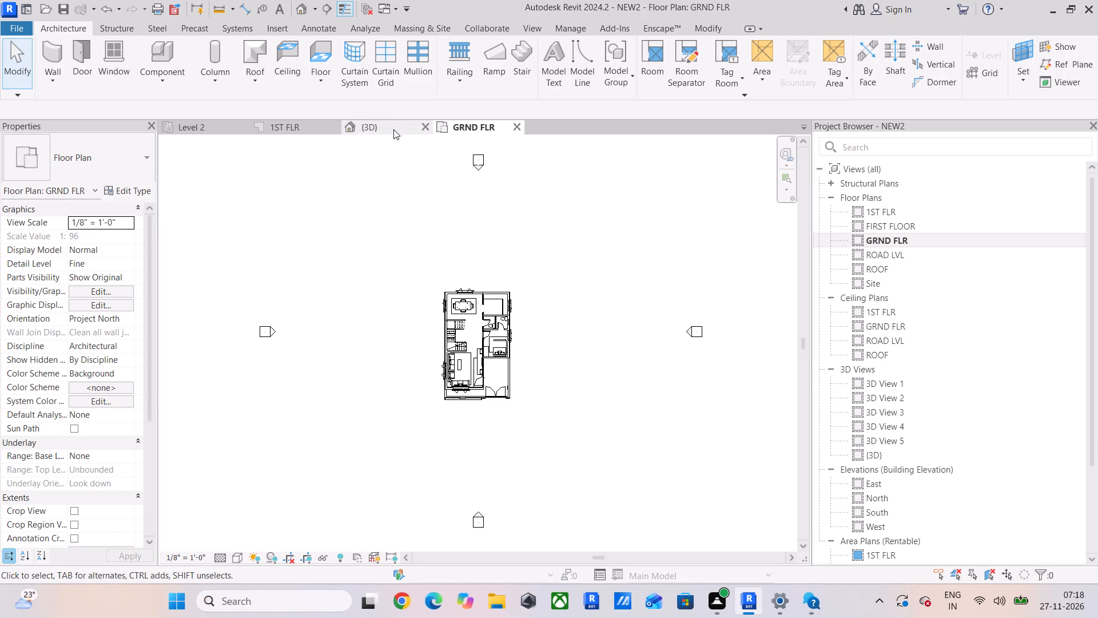
{"action": "left_click", "coordinate": [330, 121]}
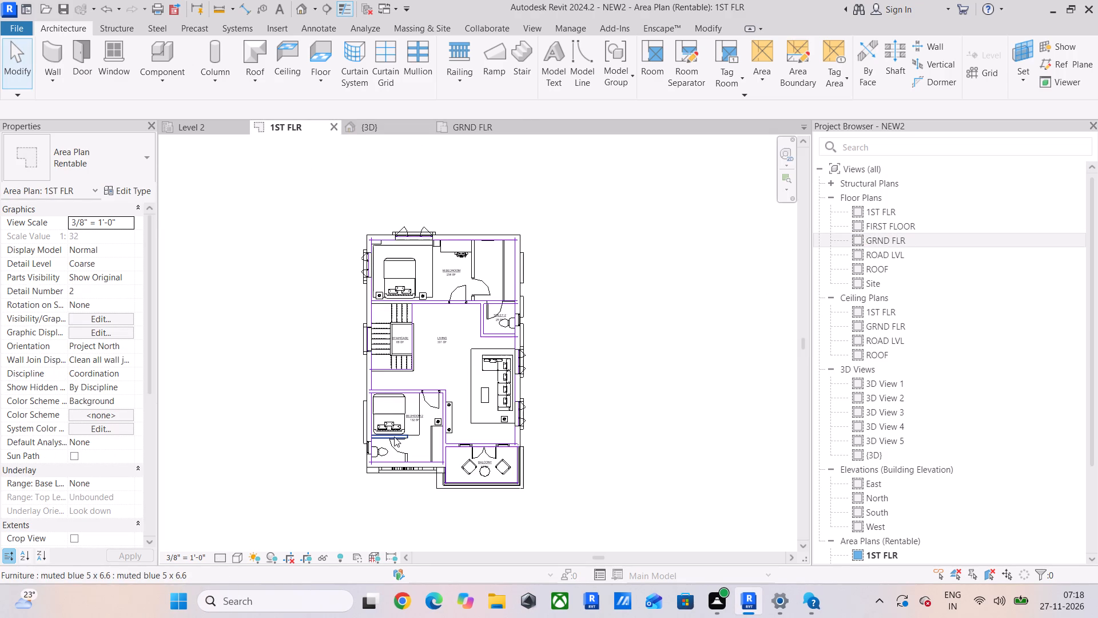
{"action": "left_click", "coordinate": [459, 121]}
{"action": "scroll", "coordinate": [444, 406], "scroll_direction": "up", "scroll_amount": 5}
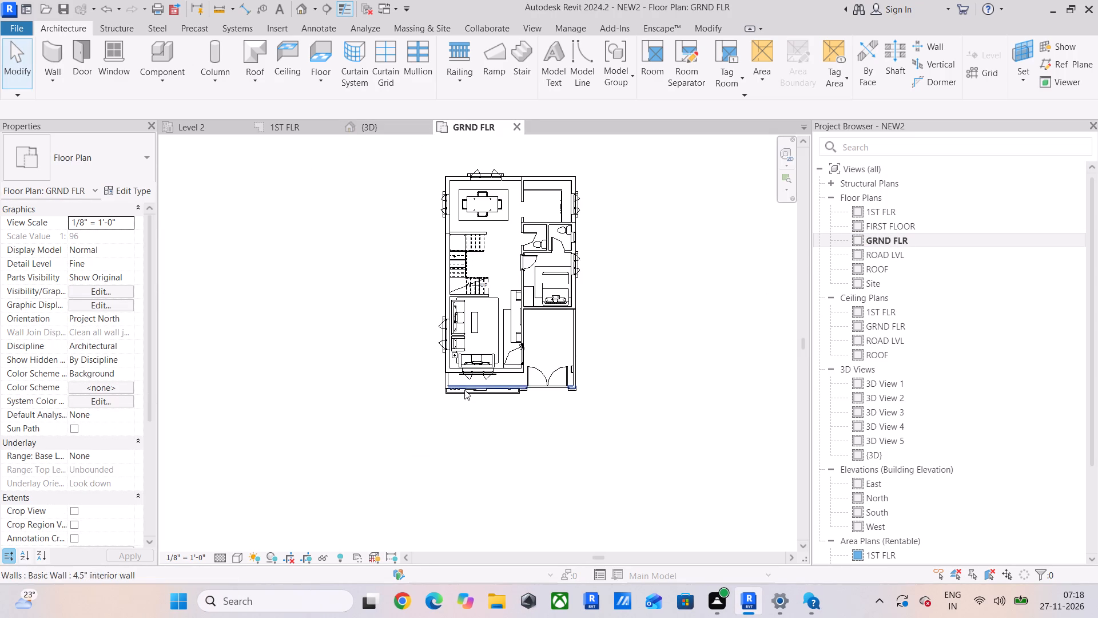
{"action": "middle_click_drag", "start_coordinate": [463, 391], "coordinate": [402, 434]}
{"action": "scroll", "coordinate": [401, 431], "scroll_direction": "up", "scroll_amount": 5}
{"action": "middle_click_drag", "start_coordinate": [401, 431], "coordinate": [341, 453]}
{"action": "scroll", "coordinate": [320, 431], "scroll_direction": "up", "scroll_amount": 4}
{"action": "middle_click_drag", "start_coordinate": [320, 430], "coordinate": [298, 477]}
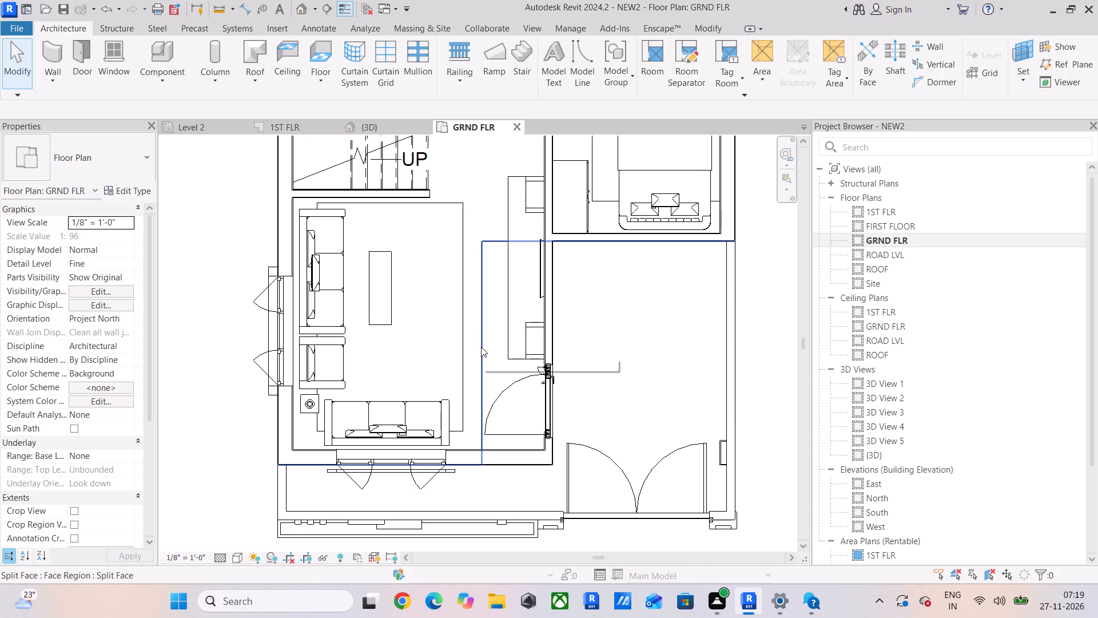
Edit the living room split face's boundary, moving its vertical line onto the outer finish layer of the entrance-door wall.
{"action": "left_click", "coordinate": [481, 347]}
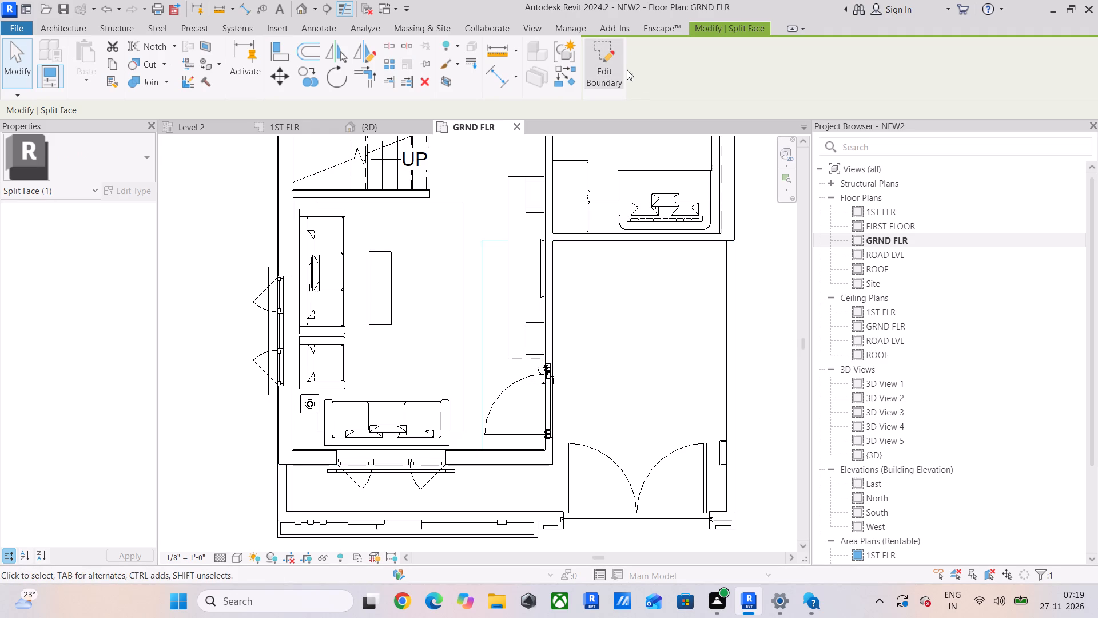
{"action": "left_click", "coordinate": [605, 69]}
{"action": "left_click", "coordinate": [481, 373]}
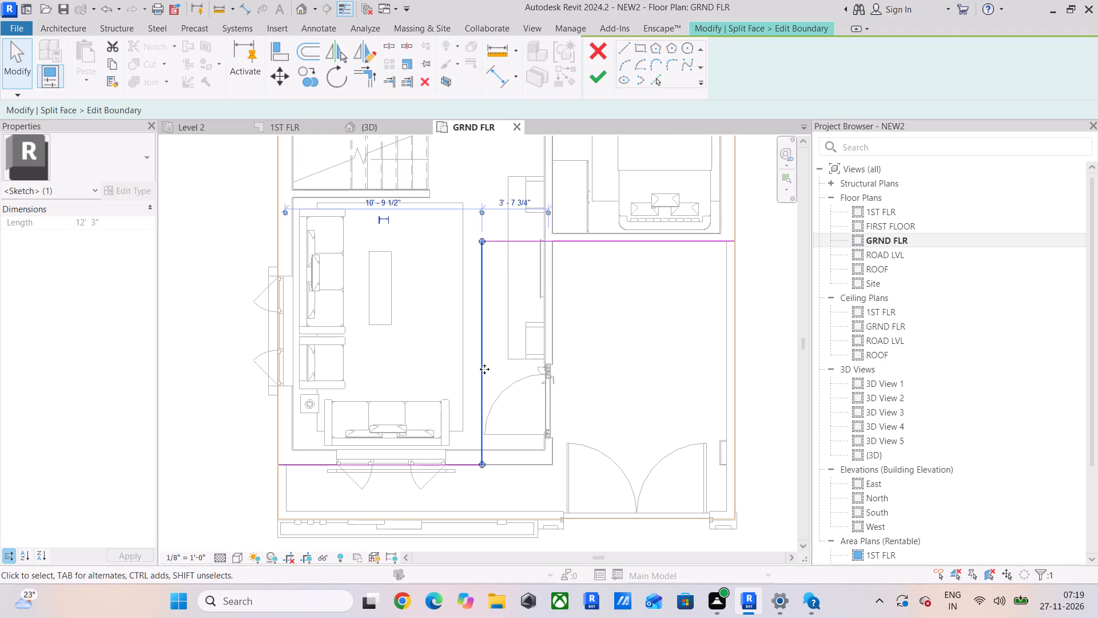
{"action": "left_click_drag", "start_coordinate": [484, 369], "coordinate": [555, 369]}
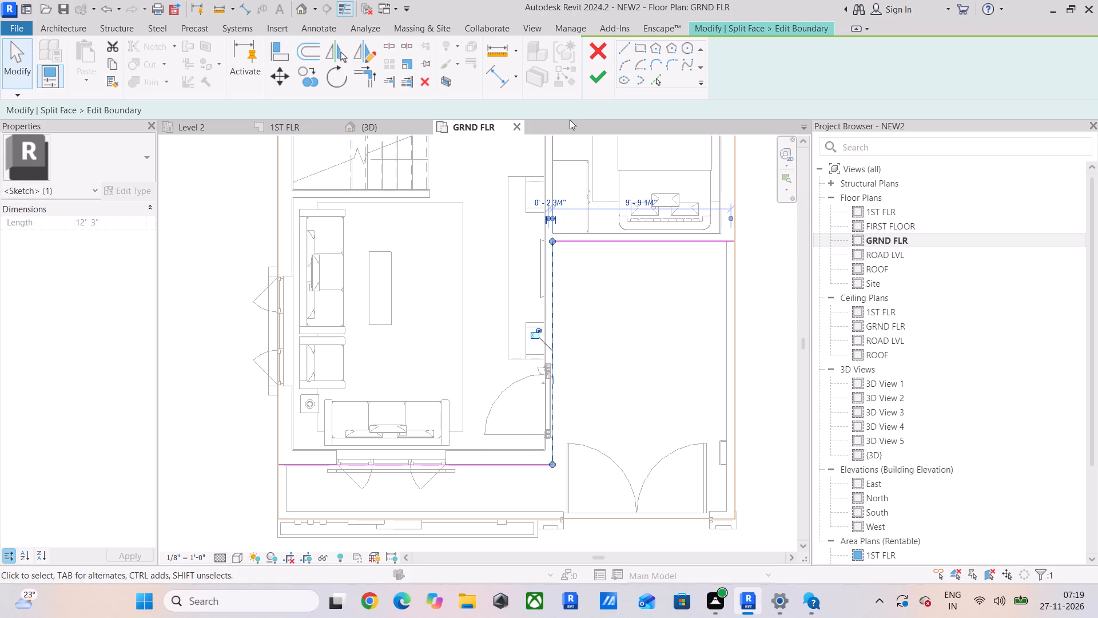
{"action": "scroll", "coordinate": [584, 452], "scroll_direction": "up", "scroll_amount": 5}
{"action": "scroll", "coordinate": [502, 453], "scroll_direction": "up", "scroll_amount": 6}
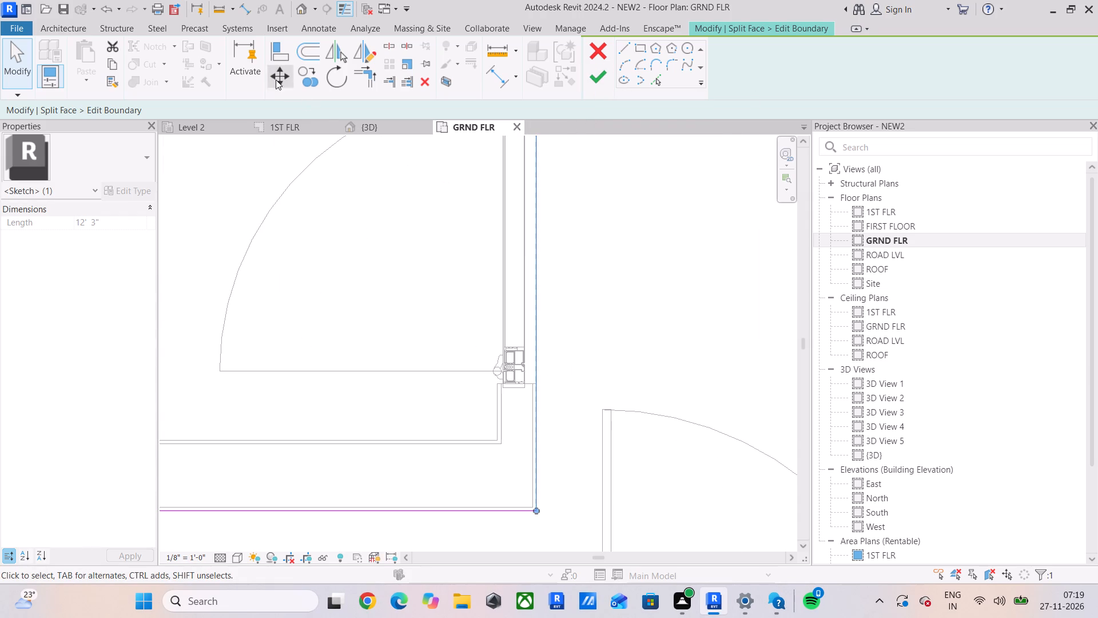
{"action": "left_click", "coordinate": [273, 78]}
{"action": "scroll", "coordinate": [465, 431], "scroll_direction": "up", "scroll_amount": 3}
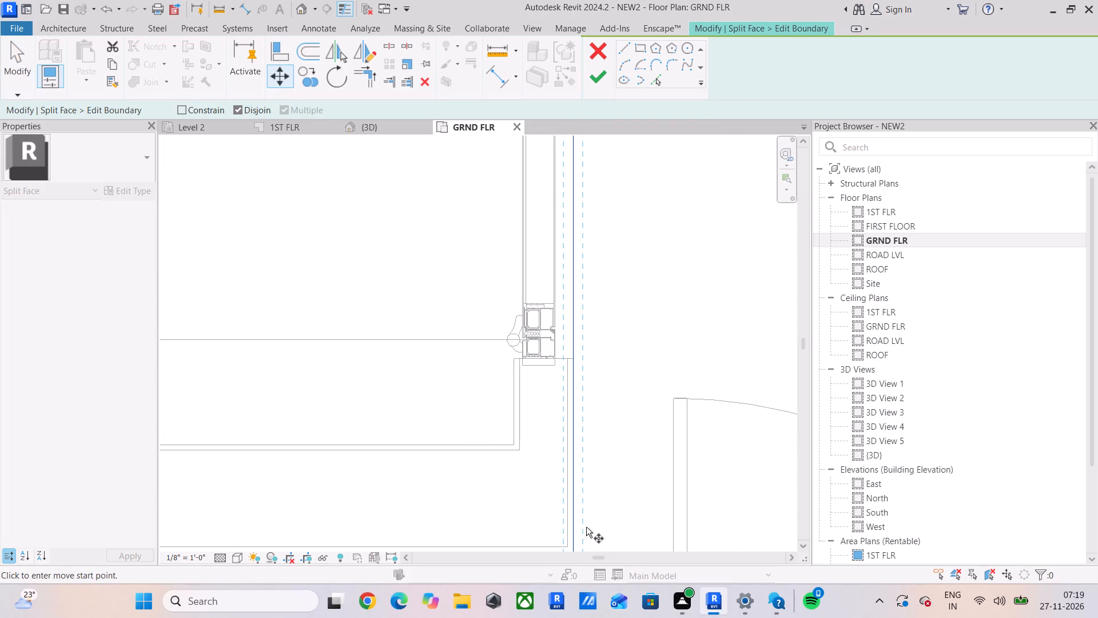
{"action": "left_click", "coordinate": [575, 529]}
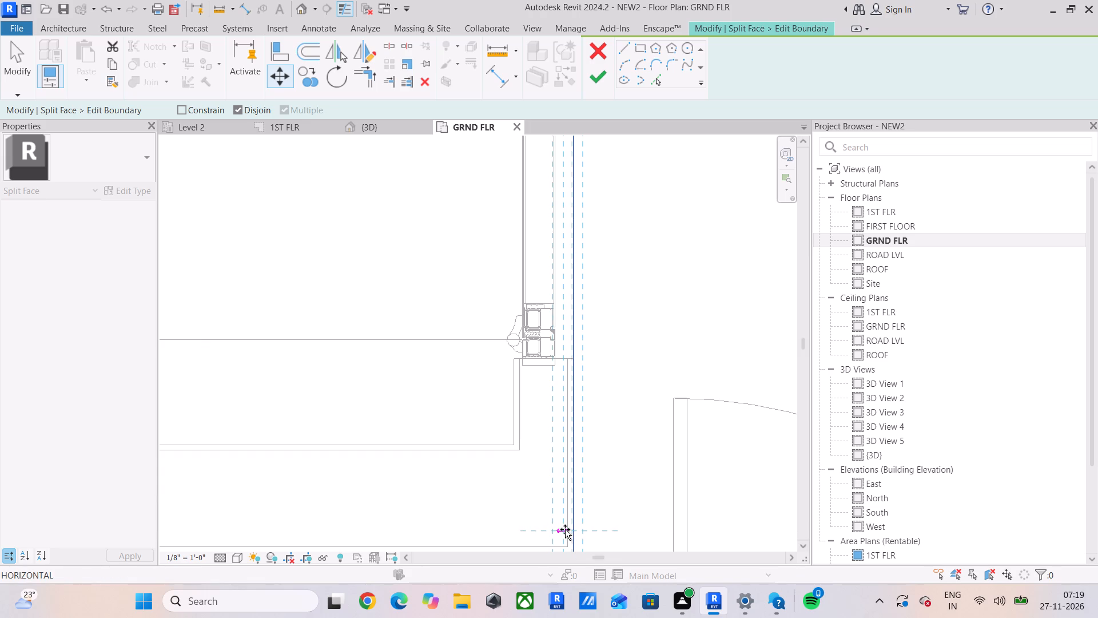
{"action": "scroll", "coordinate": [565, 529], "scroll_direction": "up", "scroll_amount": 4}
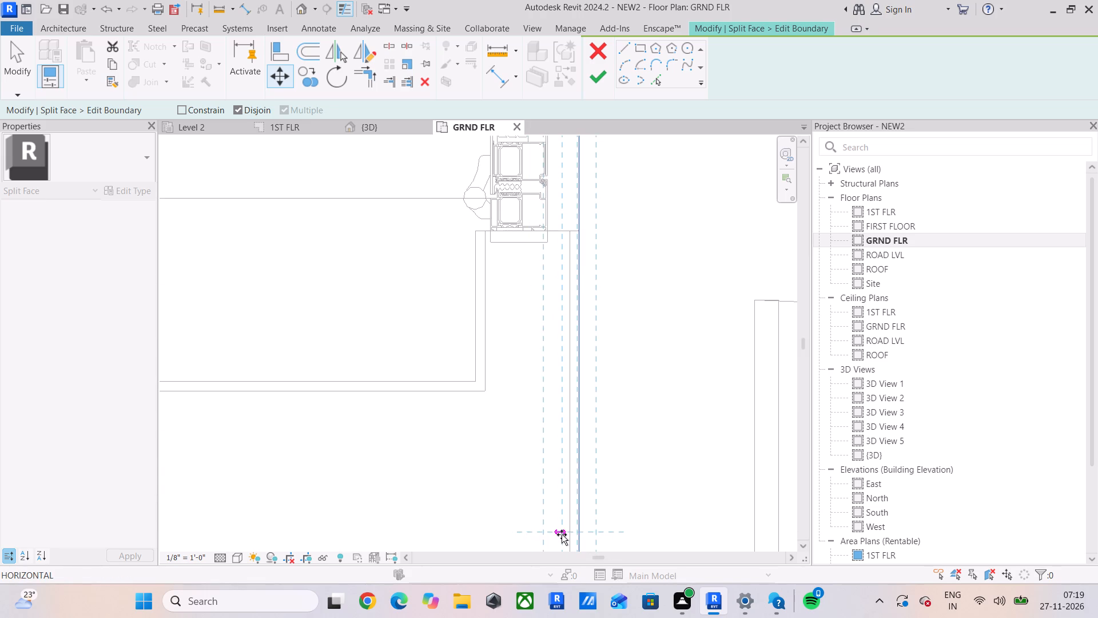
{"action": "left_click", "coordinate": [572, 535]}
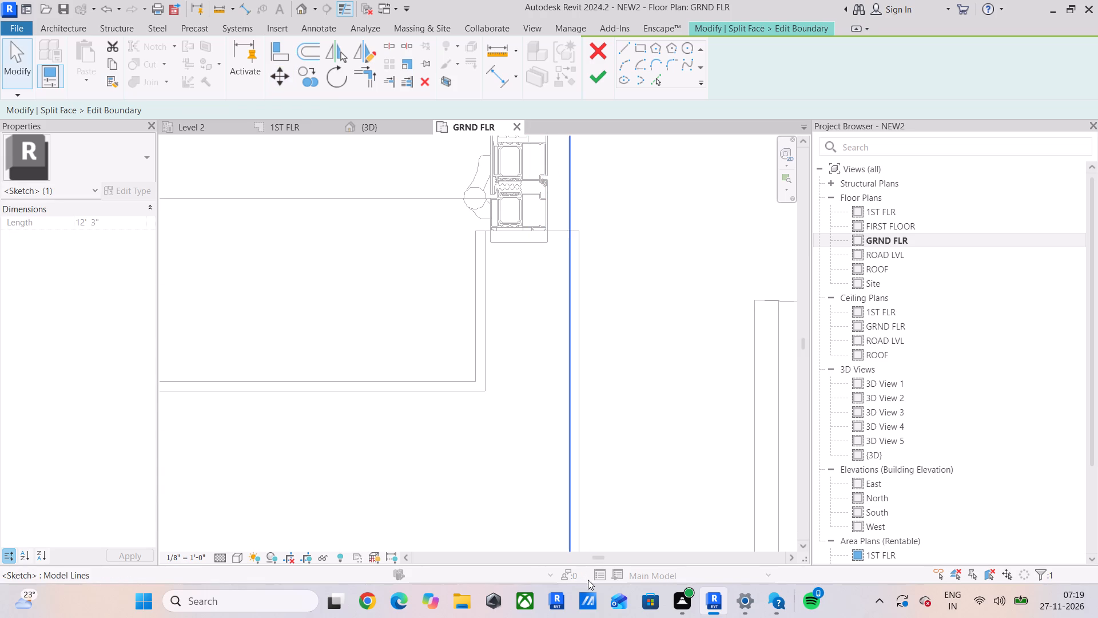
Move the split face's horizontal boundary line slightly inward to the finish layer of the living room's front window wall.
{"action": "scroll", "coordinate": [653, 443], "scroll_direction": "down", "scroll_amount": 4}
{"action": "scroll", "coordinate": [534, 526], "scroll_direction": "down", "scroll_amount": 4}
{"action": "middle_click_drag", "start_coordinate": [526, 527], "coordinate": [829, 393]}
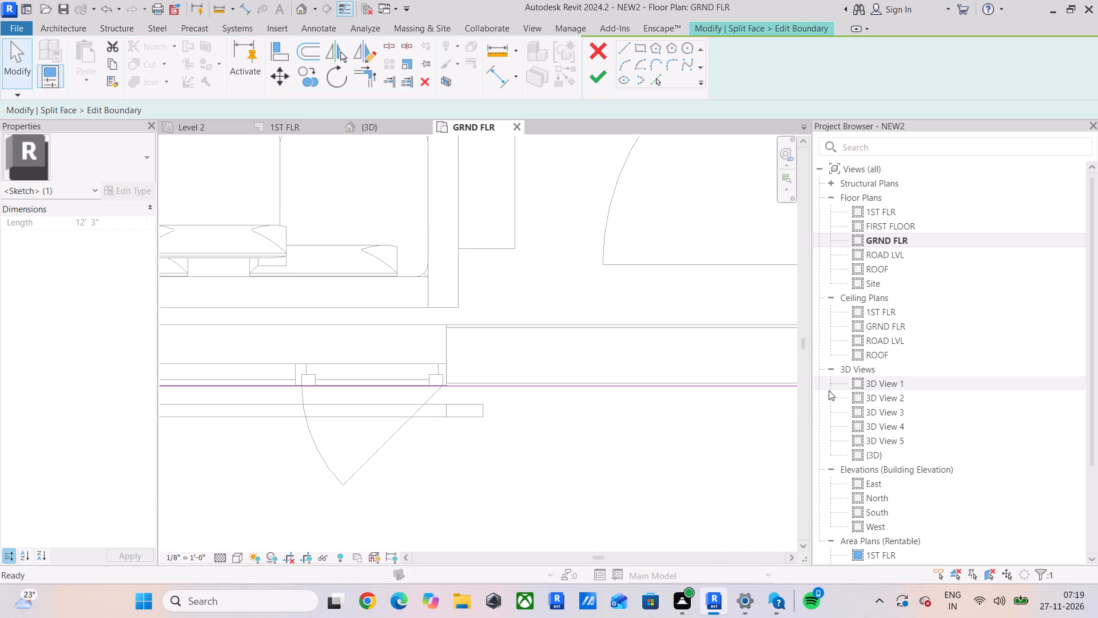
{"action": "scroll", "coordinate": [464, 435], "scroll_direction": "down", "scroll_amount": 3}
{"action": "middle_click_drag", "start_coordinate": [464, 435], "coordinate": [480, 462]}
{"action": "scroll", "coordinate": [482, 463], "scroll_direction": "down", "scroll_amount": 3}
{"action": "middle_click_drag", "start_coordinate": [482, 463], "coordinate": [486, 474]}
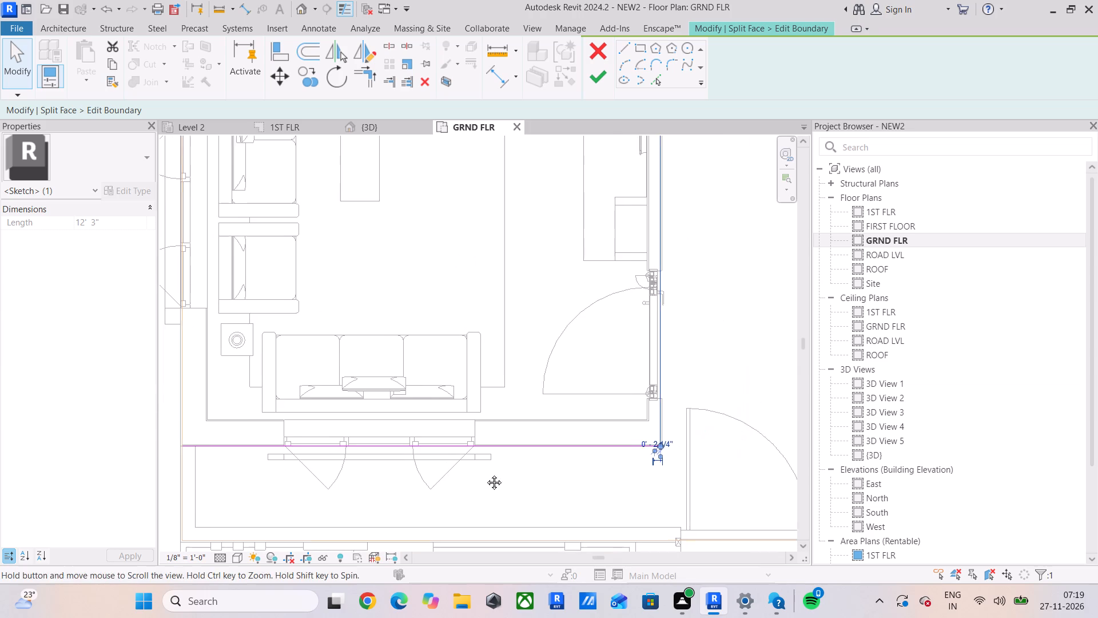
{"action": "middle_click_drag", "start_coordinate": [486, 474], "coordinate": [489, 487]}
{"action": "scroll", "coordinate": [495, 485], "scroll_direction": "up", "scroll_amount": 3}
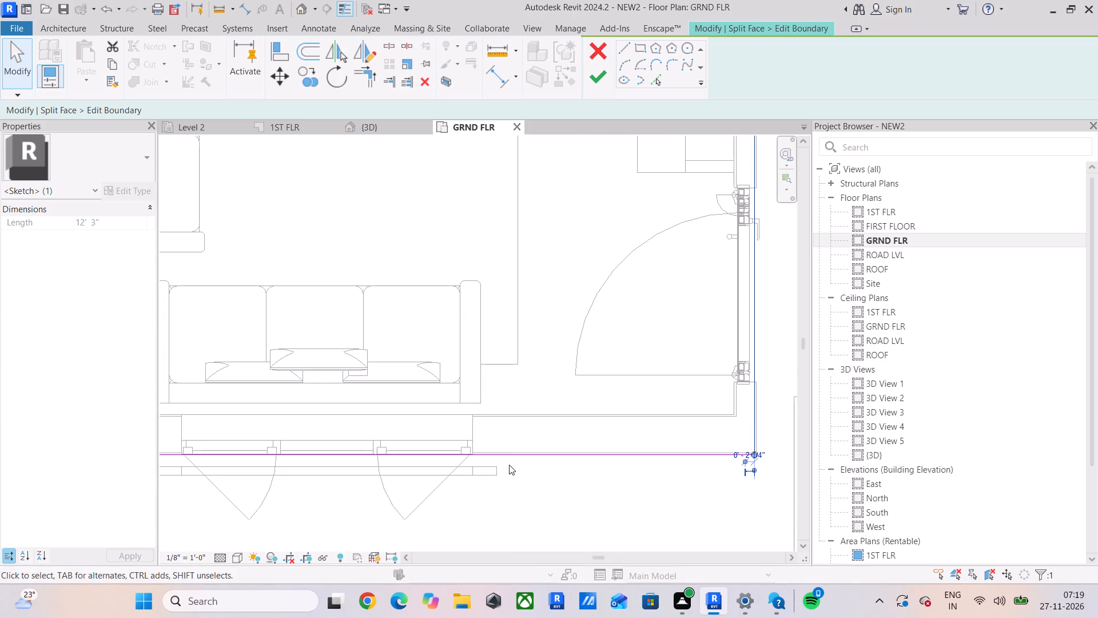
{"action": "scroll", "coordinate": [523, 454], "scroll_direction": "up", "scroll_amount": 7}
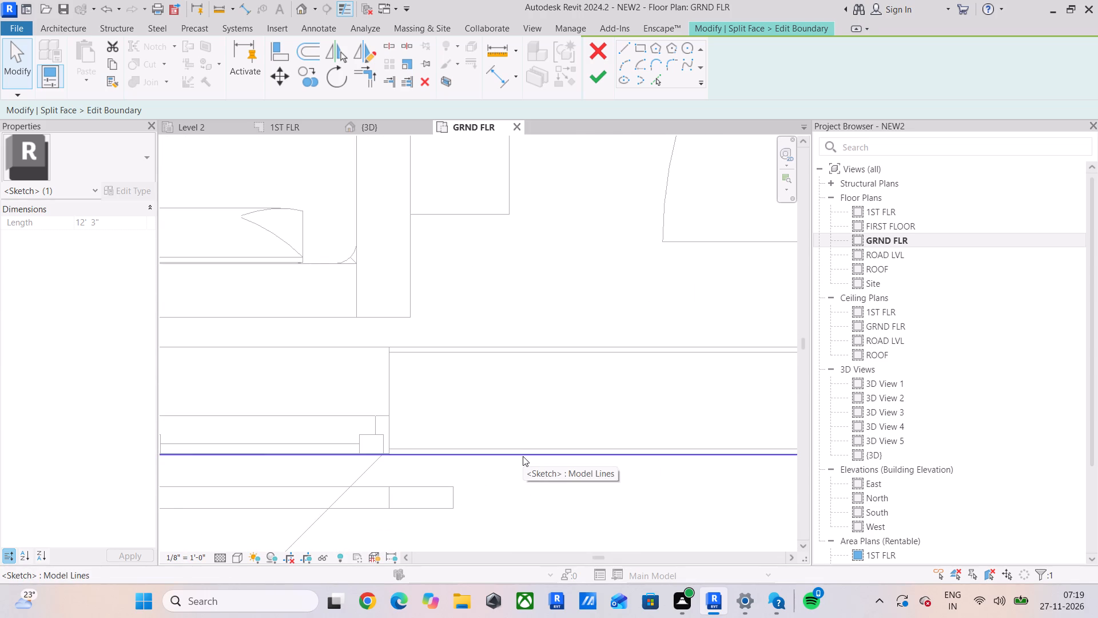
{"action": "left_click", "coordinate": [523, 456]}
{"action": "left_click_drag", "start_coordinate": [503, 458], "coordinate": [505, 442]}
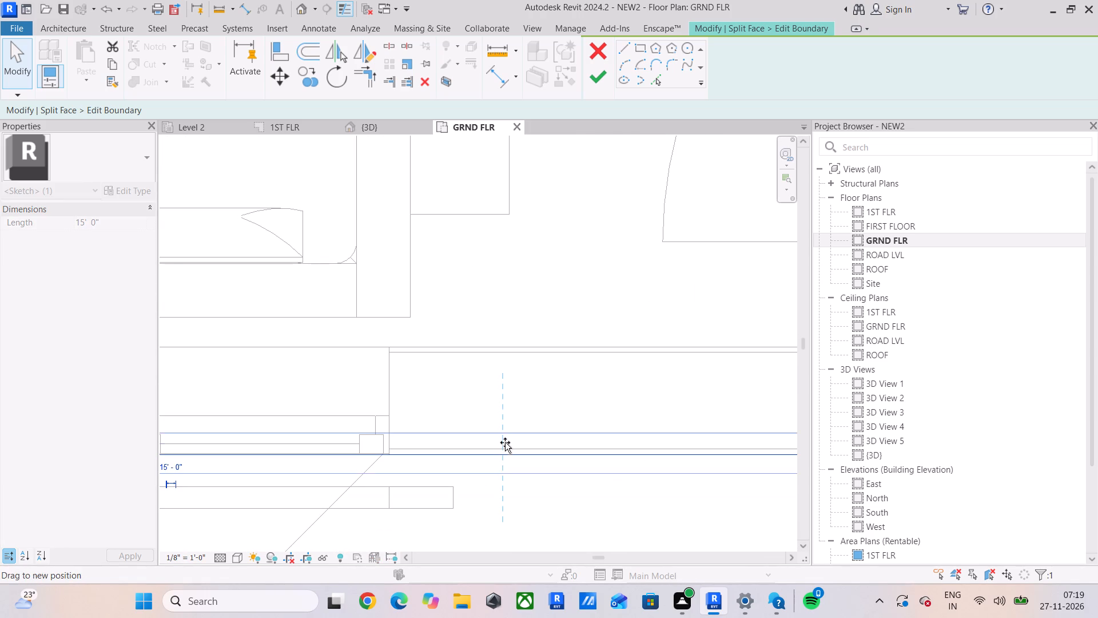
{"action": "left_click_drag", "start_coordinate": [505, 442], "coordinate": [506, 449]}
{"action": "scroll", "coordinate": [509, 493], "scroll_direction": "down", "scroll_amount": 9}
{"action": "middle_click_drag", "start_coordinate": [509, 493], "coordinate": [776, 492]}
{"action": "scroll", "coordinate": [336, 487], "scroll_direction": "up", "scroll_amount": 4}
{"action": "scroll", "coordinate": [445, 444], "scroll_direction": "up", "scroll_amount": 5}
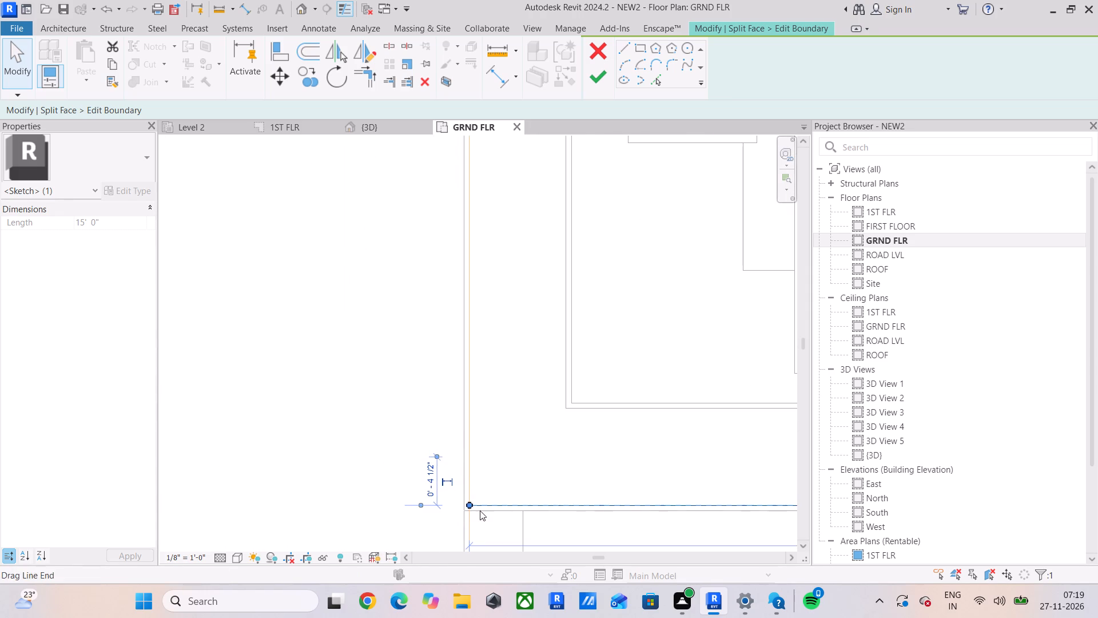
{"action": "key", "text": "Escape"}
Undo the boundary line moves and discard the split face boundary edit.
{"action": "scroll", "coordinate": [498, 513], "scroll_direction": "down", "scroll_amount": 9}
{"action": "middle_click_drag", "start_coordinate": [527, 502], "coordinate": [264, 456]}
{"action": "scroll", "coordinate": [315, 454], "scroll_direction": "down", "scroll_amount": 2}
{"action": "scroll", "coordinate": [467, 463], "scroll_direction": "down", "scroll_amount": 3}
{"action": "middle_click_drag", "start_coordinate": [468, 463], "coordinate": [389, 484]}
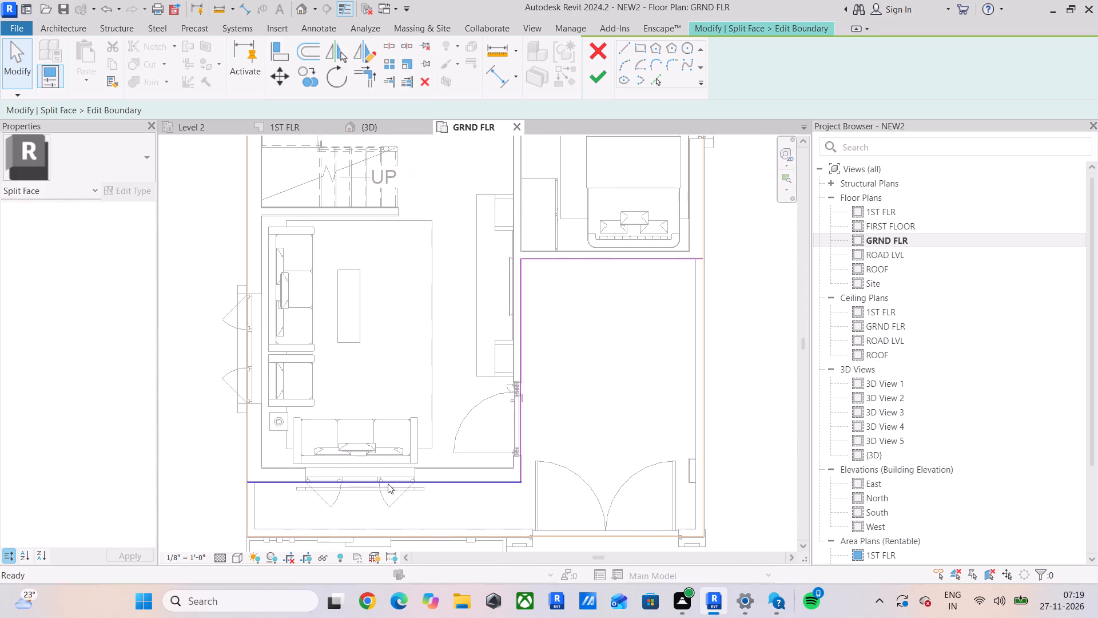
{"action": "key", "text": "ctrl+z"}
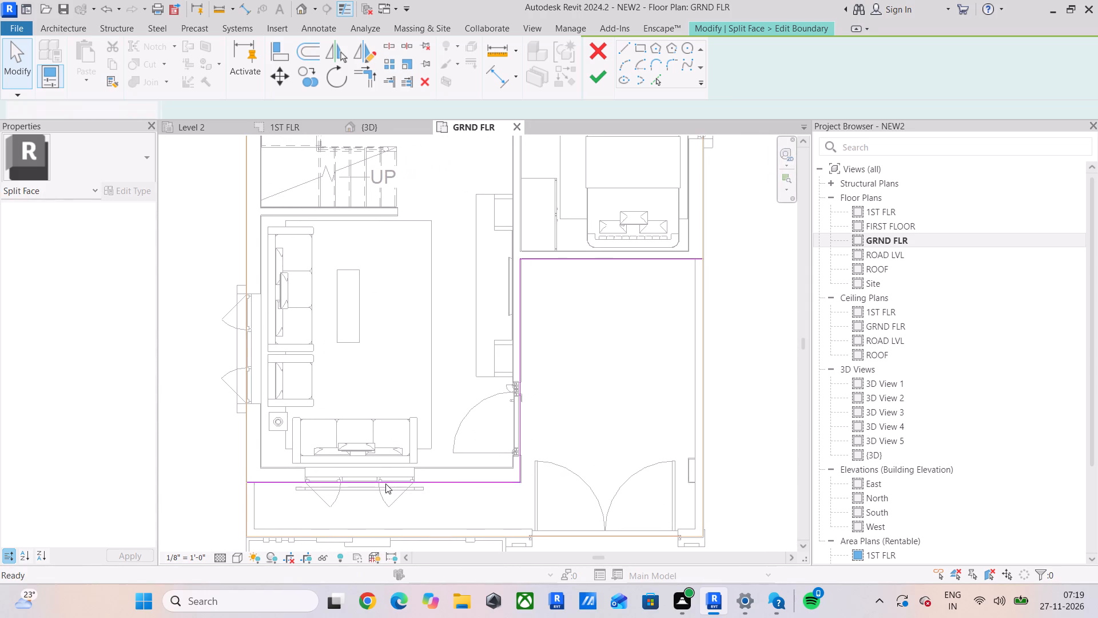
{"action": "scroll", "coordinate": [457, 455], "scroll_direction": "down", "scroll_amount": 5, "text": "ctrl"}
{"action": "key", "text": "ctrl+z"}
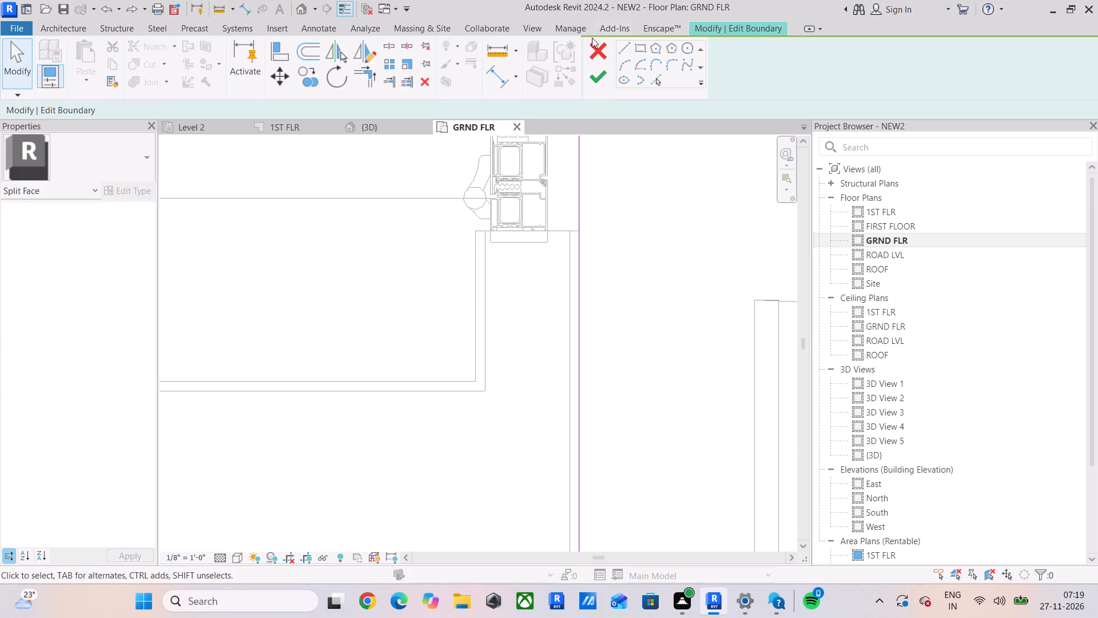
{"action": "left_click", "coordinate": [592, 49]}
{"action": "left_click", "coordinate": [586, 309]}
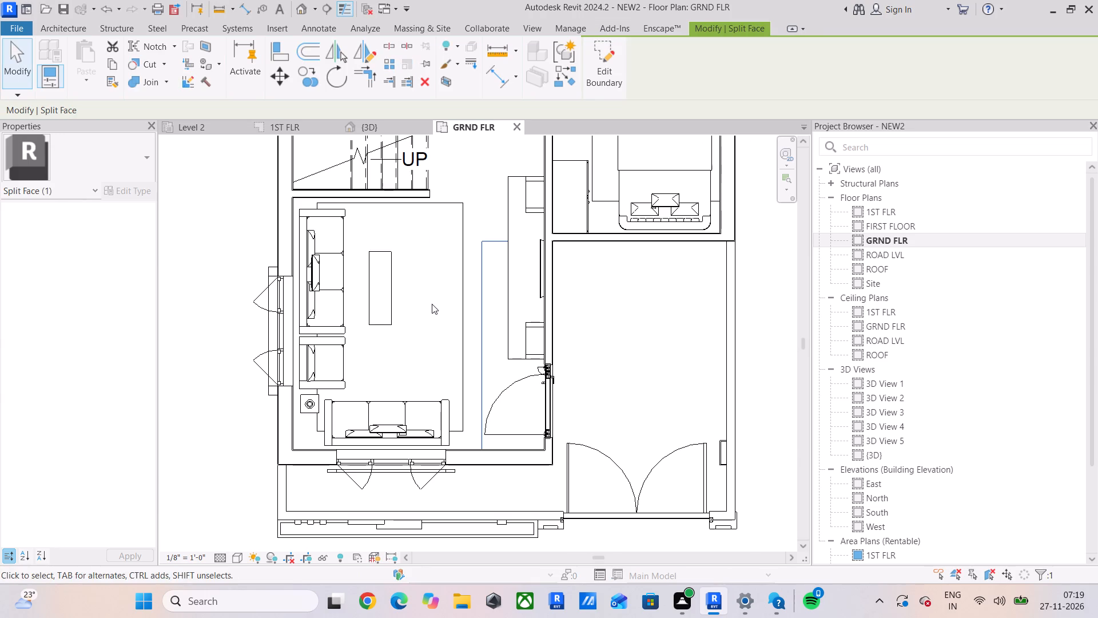
Examine the ground floor layout from the living room past the stairs, bedroom and toilets to the dining room walls.
{"action": "middle_click_drag", "start_coordinate": [415, 346], "coordinate": [399, 354]}
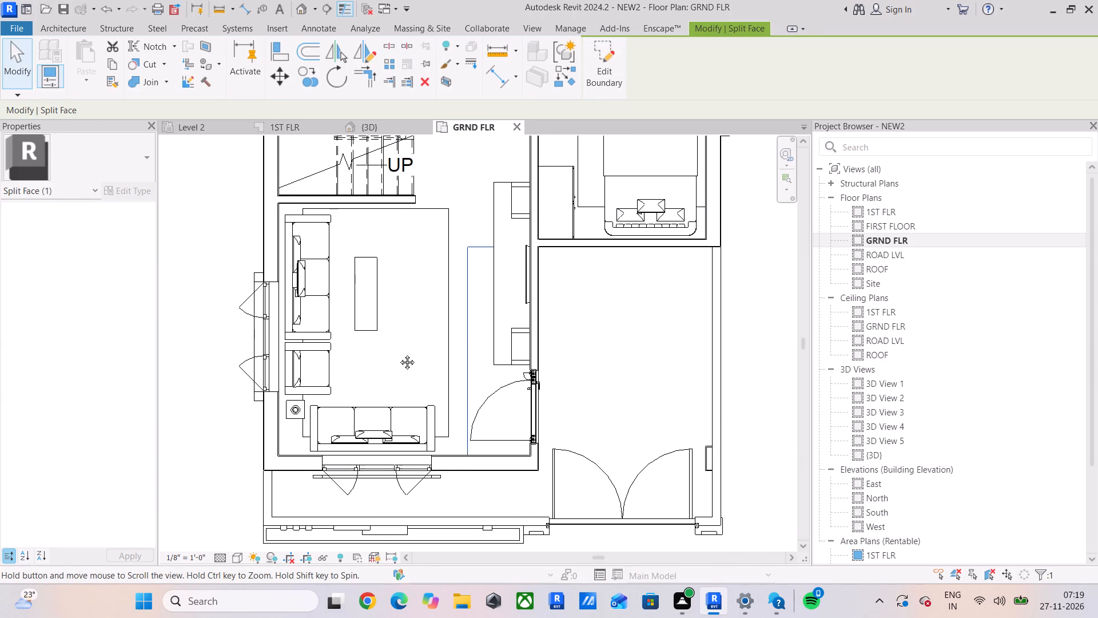
{"action": "middle_click_drag", "start_coordinate": [399, 354], "coordinate": [376, 391]}
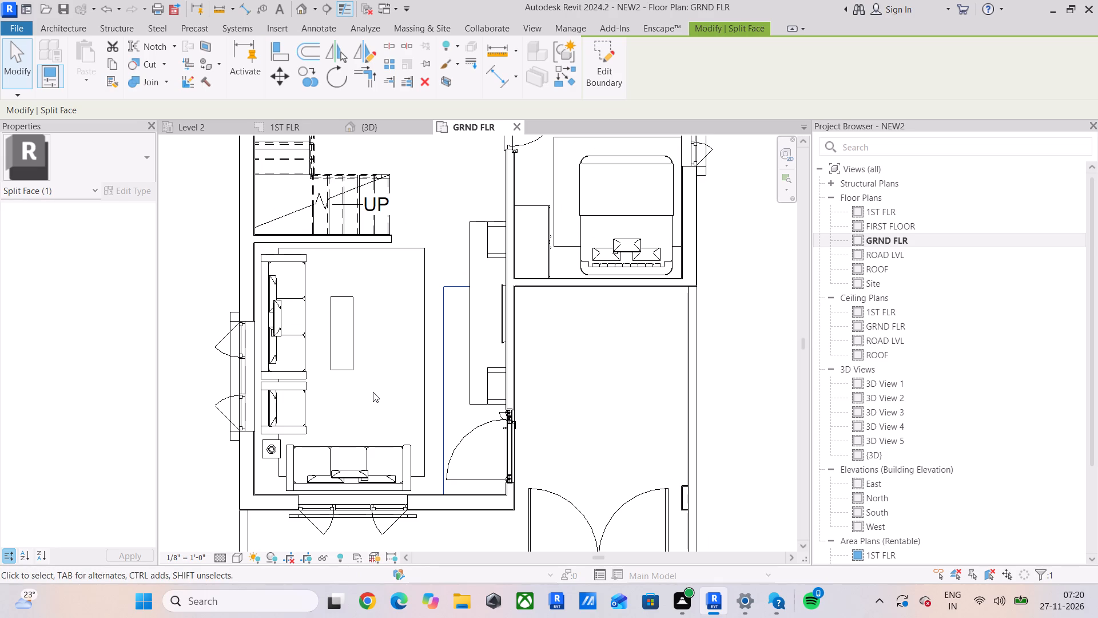
{"action": "scroll", "coordinate": [373, 392], "scroll_direction": "down", "scroll_amount": 2}
{"action": "middle_click_drag", "start_coordinate": [373, 392], "coordinate": [329, 458]}
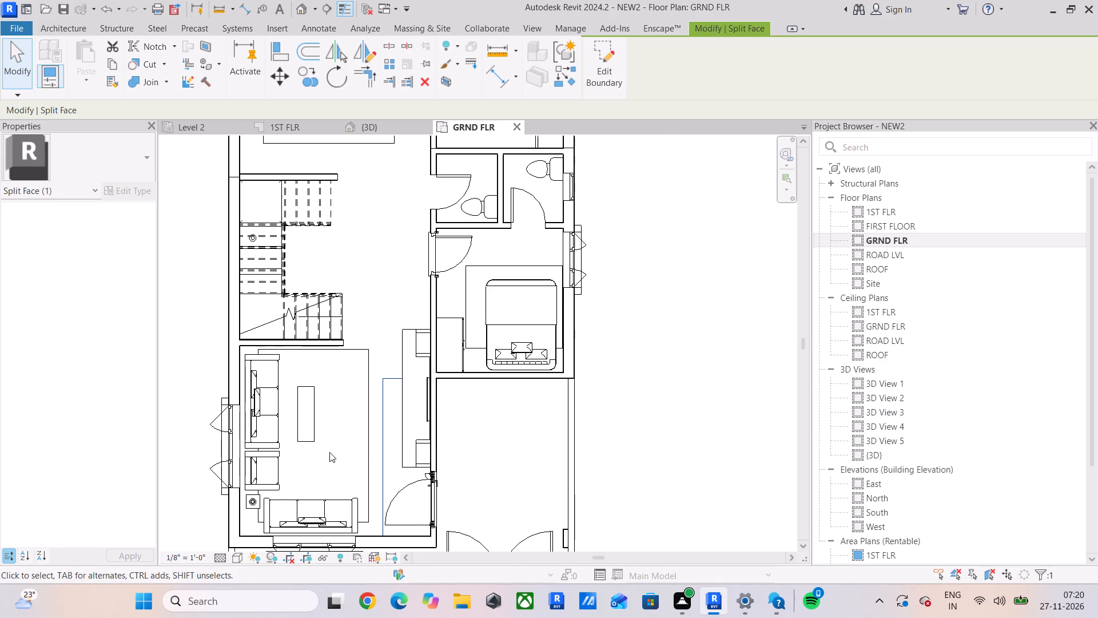
{"action": "left_click", "coordinate": [327, 419]}
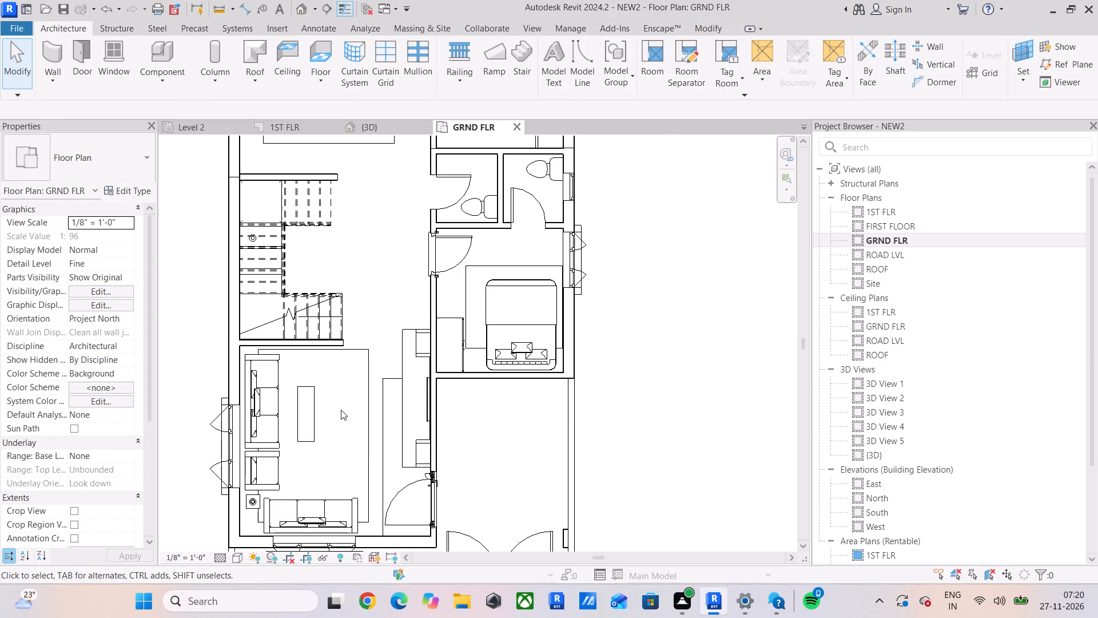
{"action": "middle_click_drag", "start_coordinate": [341, 409], "coordinate": [384, 431]}
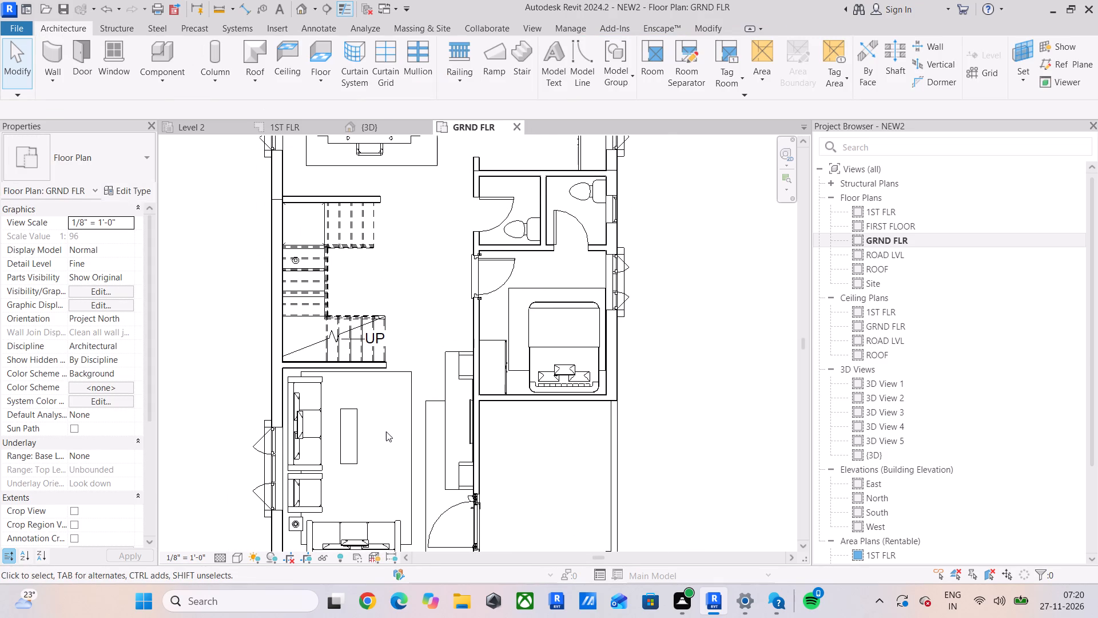
{"action": "scroll", "coordinate": [414, 387], "scroll_direction": "down", "scroll_amount": 2}
{"action": "middle_click_drag", "start_coordinate": [414, 386], "coordinate": [425, 439]}
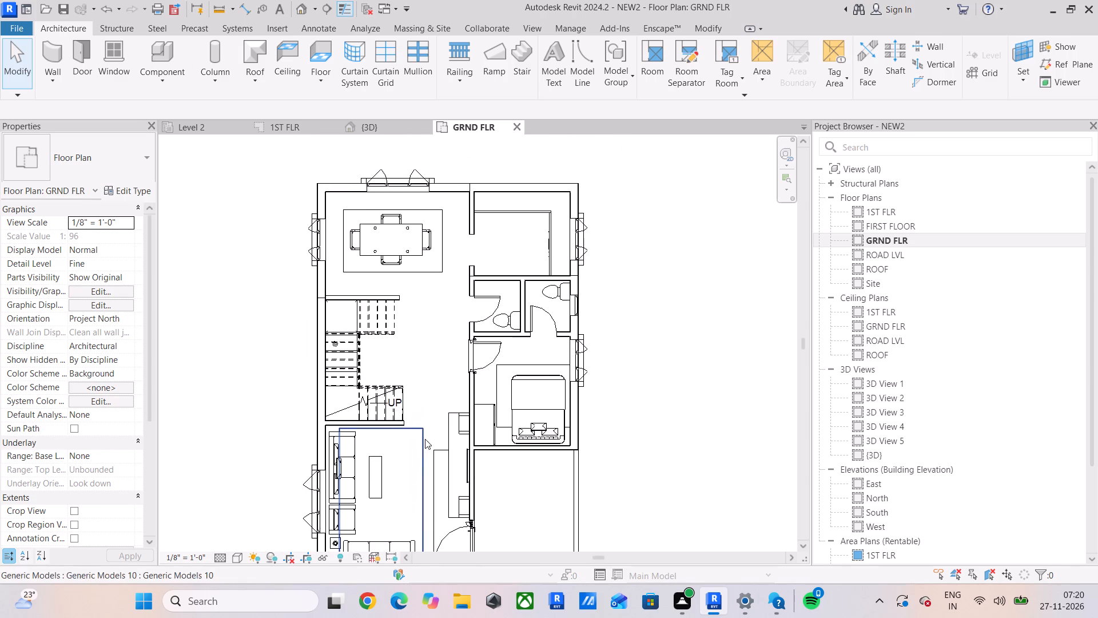
{"action": "scroll", "coordinate": [490, 224], "scroll_direction": "up", "scroll_amount": 4}
{"action": "scroll", "coordinate": [448, 306], "scroll_direction": "up", "scroll_amount": 10}
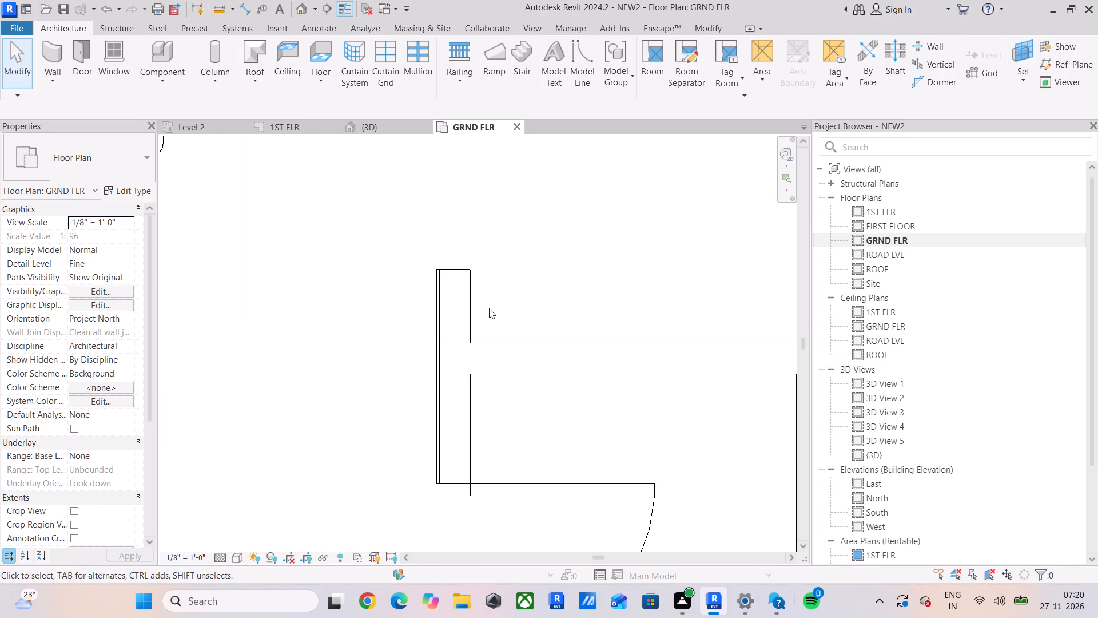
{"action": "scroll", "coordinate": [468, 326], "scroll_direction": "down", "scroll_amount": 9}
{"action": "middle_click_drag", "start_coordinate": [453, 330], "coordinate": [553, 446]}
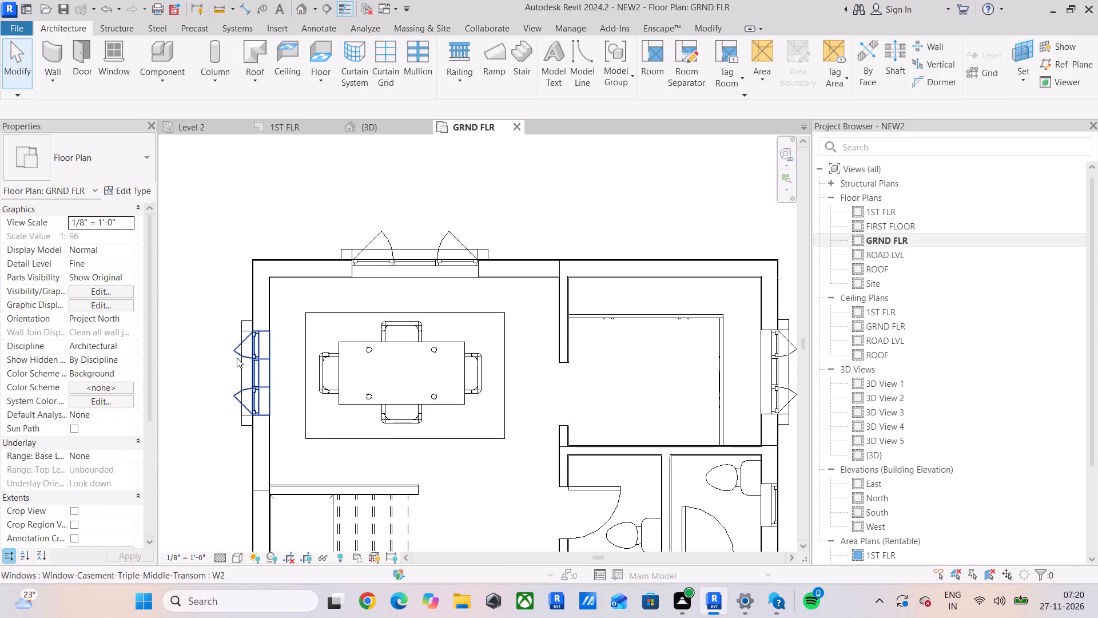
Place a 10" X 16" rectangular architectural column at the dining room's north-west exterior corner, unjoining it from the overlapping wall.
{"action": "left_click", "coordinate": [220, 81]}
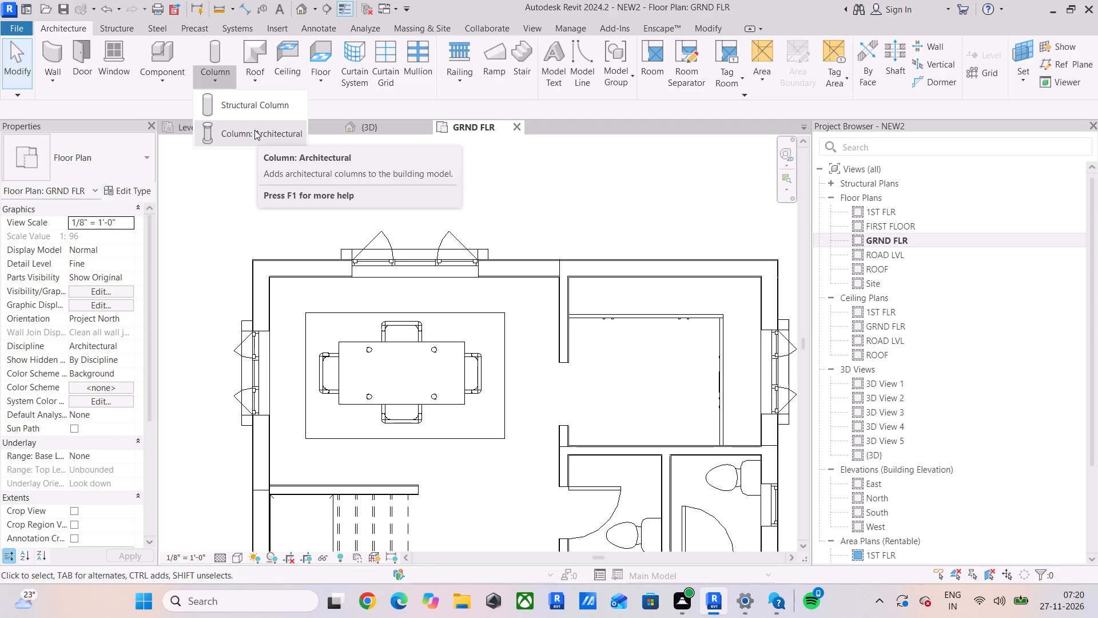
{"action": "left_click", "coordinate": [254, 130]}
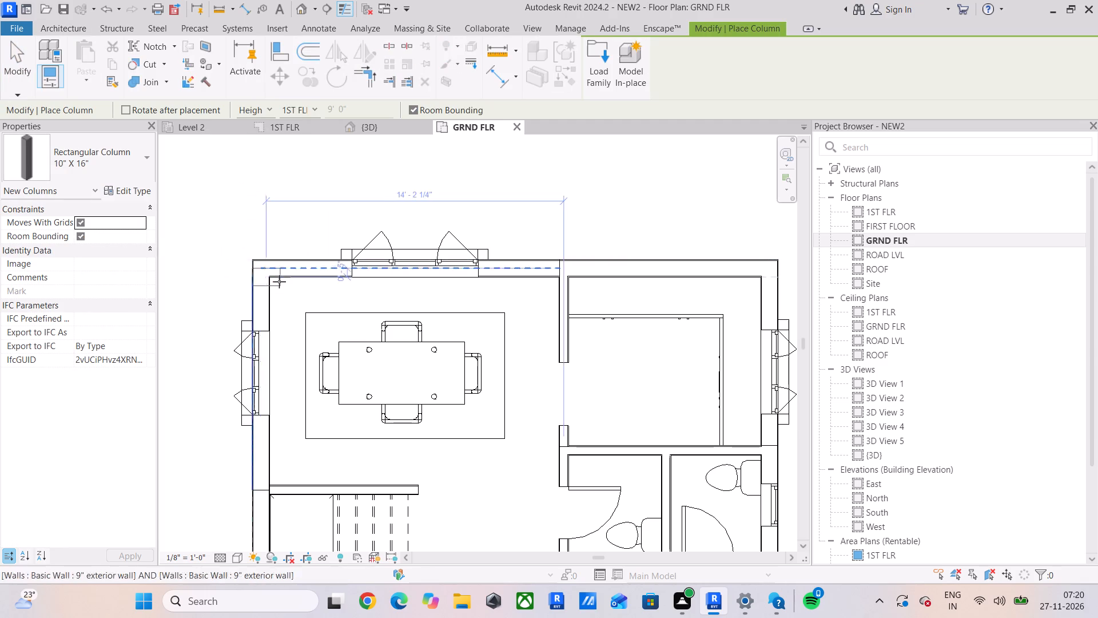
{"action": "scroll", "coordinate": [279, 282], "scroll_direction": "up", "scroll_amount": 8}
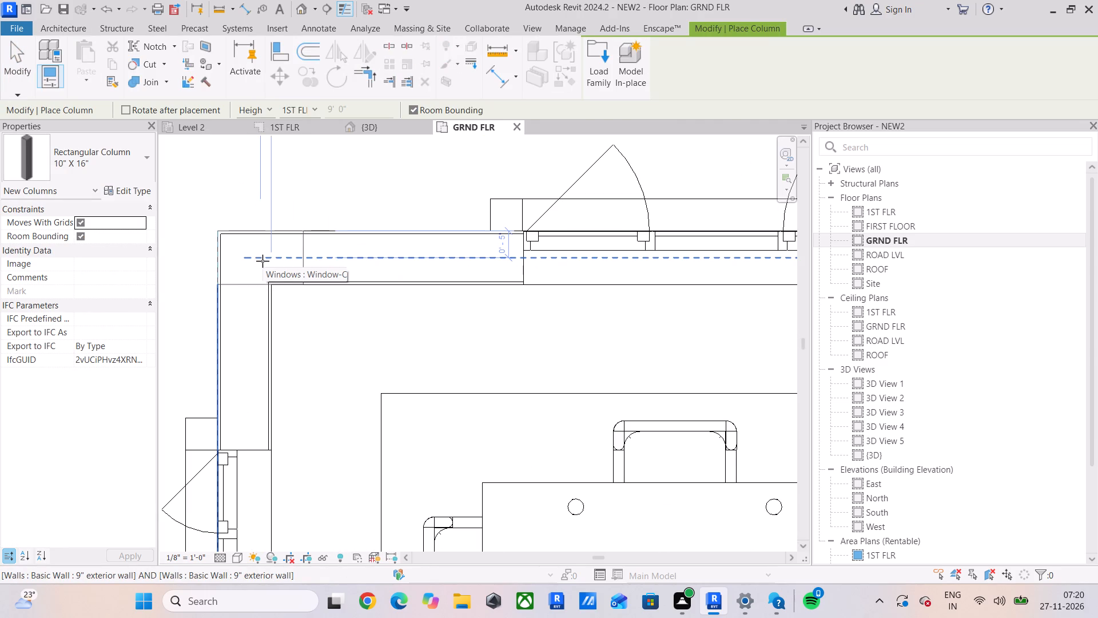
{"action": "left_click", "coordinate": [264, 260]}
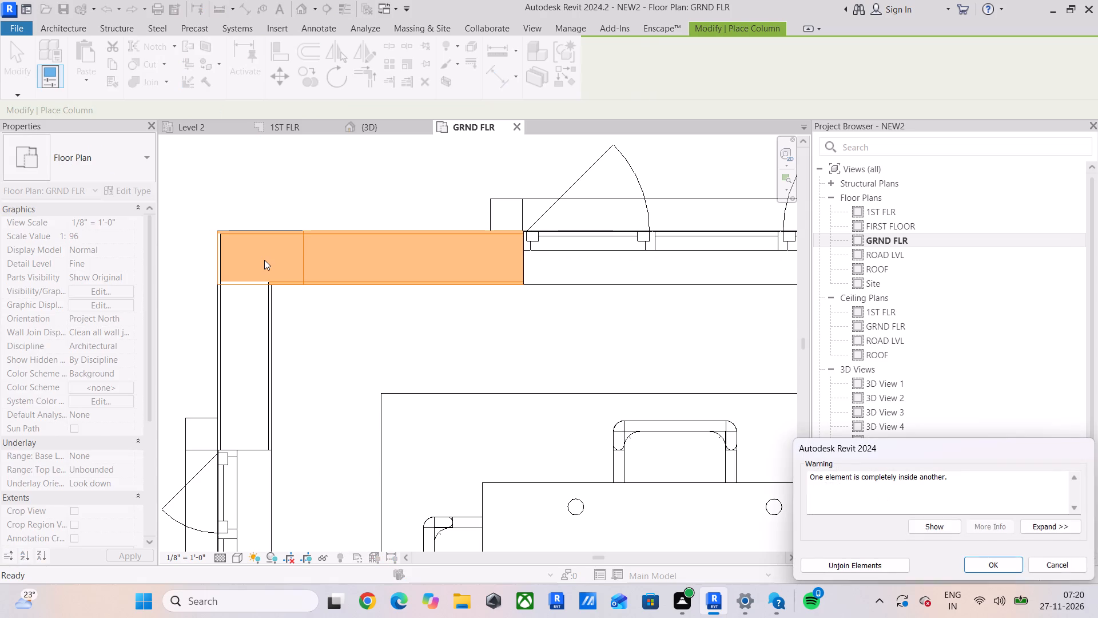
{"action": "left_click", "coordinate": [821, 563]}
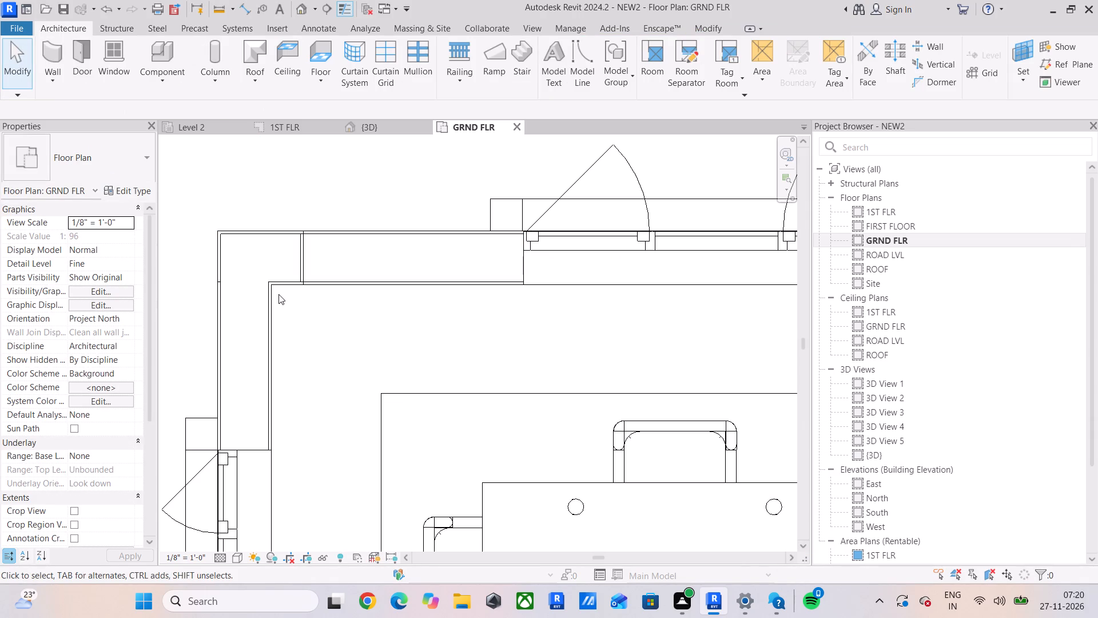
Join the dining room's north-west corner column to the west and north exterior walls, unjoining the overlapping north wall.
{"action": "left_click", "coordinate": [707, 22]}
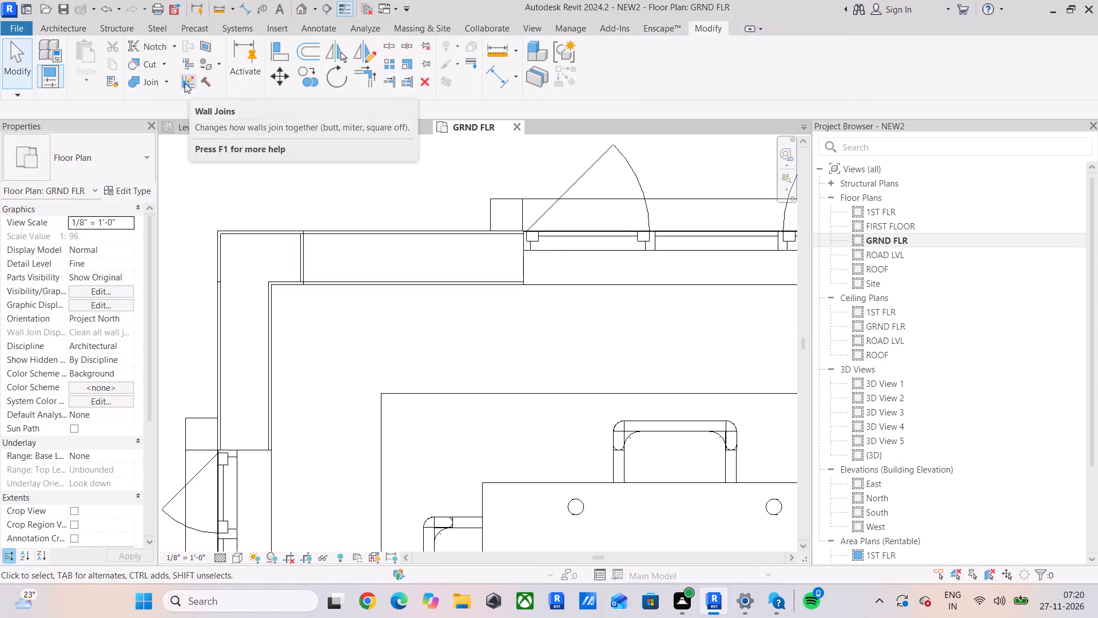
{"action": "left_click", "coordinate": [140, 86]}
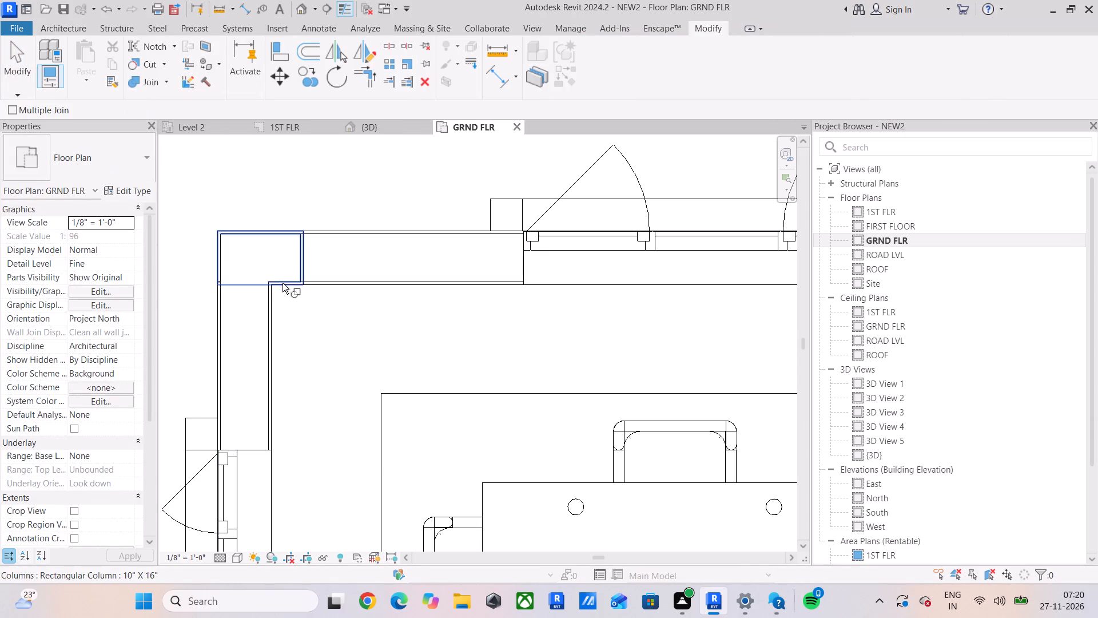
{"action": "left_click", "coordinate": [283, 278]}
{"action": "left_click", "coordinate": [267, 321]}
{"action": "left_click", "coordinate": [280, 282]}
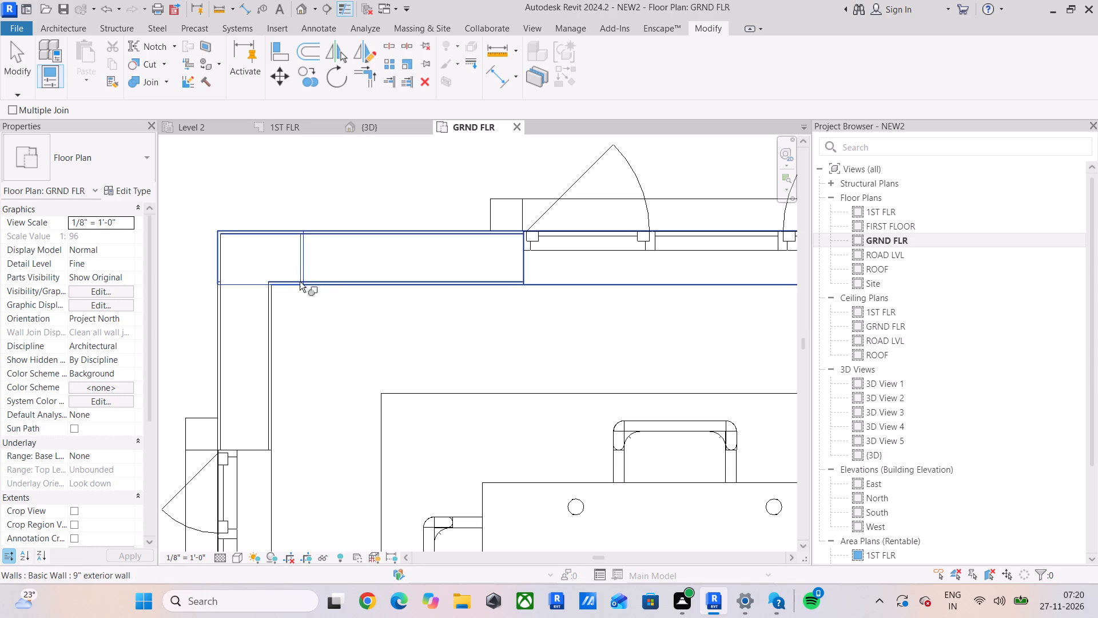
{"action": "left_click", "coordinate": [339, 279]}
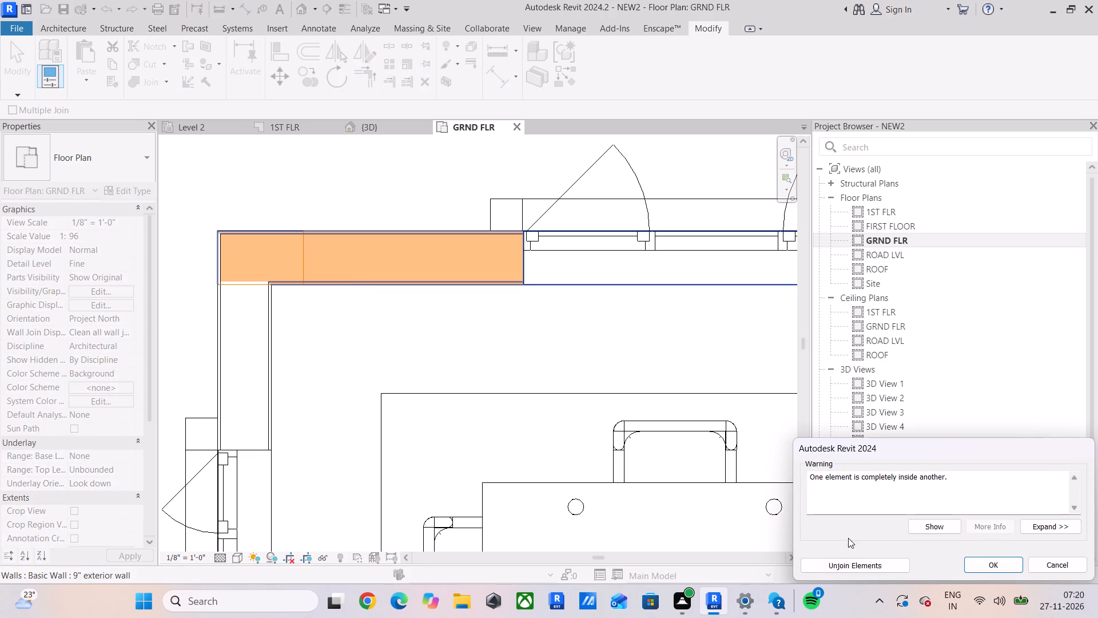
{"action": "left_click", "coordinate": [844, 566]}
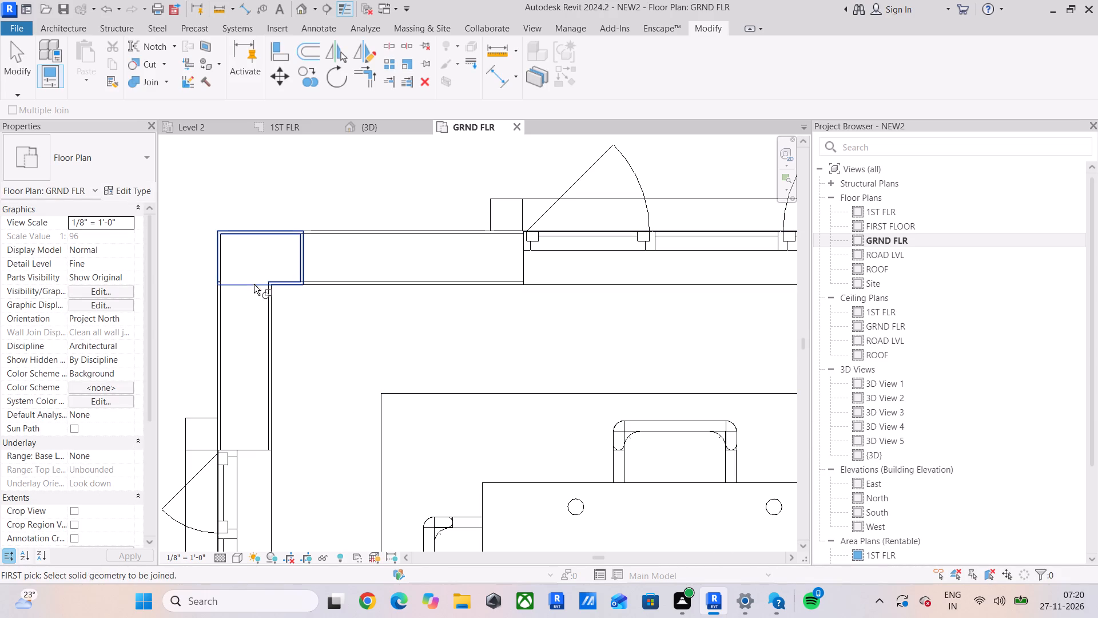
{"action": "left_click", "coordinate": [19, 60]}
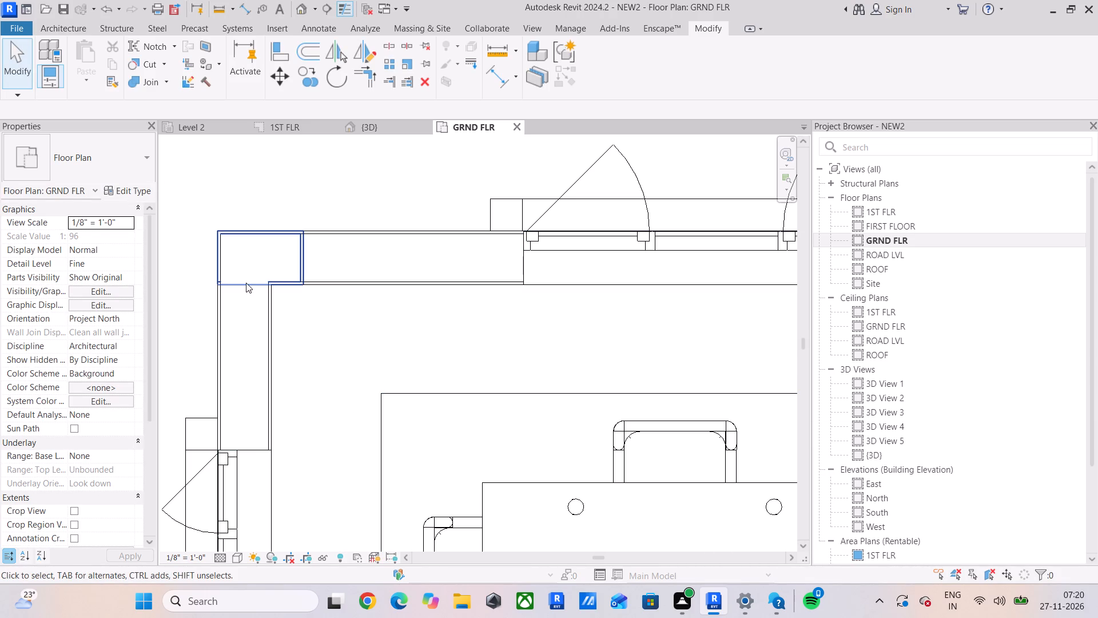
Place a matching 10" X 16" column where the dining room's east partition meets the north exterior wall, unjoining it from the overlapping wall.
{"action": "left_click", "coordinate": [246, 283]}
{"action": "left_click", "coordinate": [563, 81]}
{"action": "scroll", "coordinate": [432, 287], "scroll_direction": "down", "scroll_amount": 2}
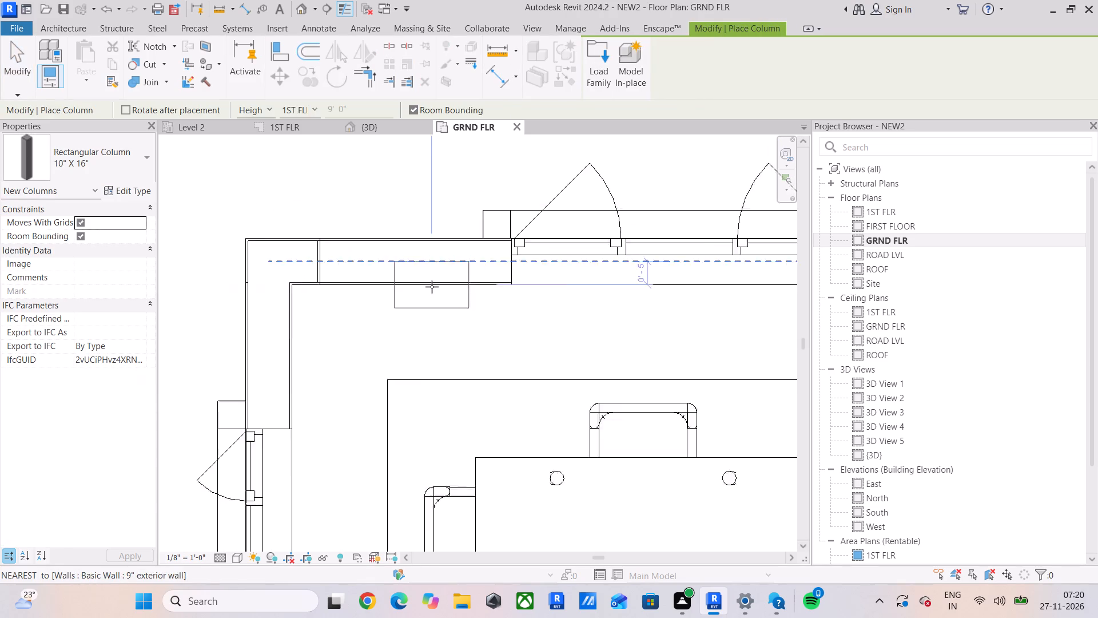
{"action": "scroll", "coordinate": [432, 287], "scroll_direction": "down", "scroll_amount": 2}
{"action": "middle_click_drag", "start_coordinate": [432, 286], "coordinate": [200, 274]}
{"action": "middle_click_drag", "start_coordinate": [445, 271], "coordinate": [238, 302]}
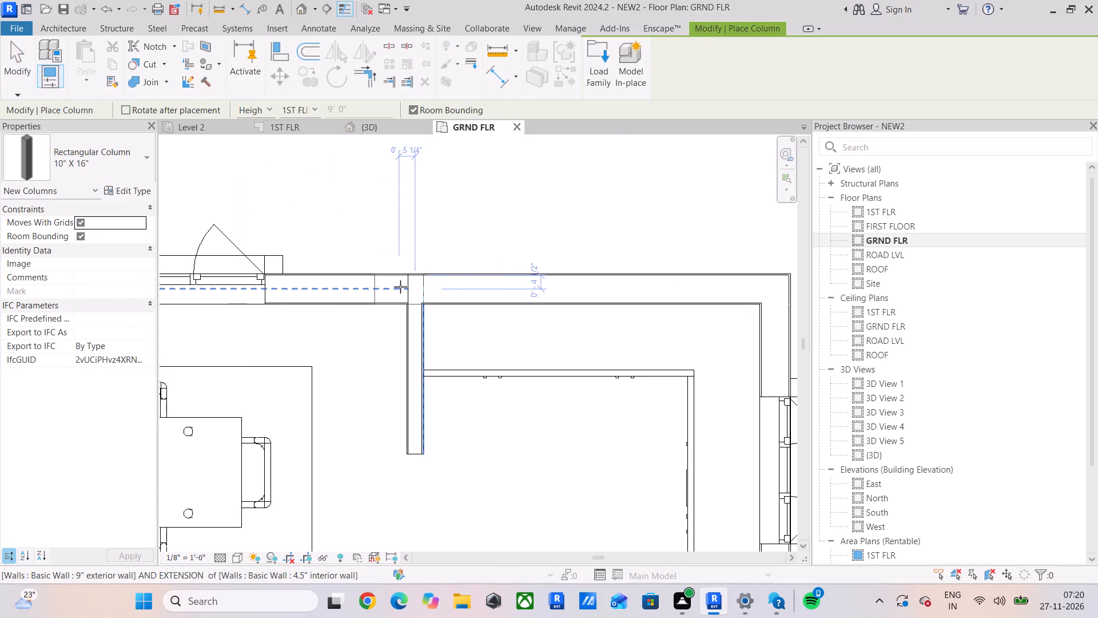
{"action": "scroll", "coordinate": [401, 287], "scroll_direction": "up", "scroll_amount": 3}
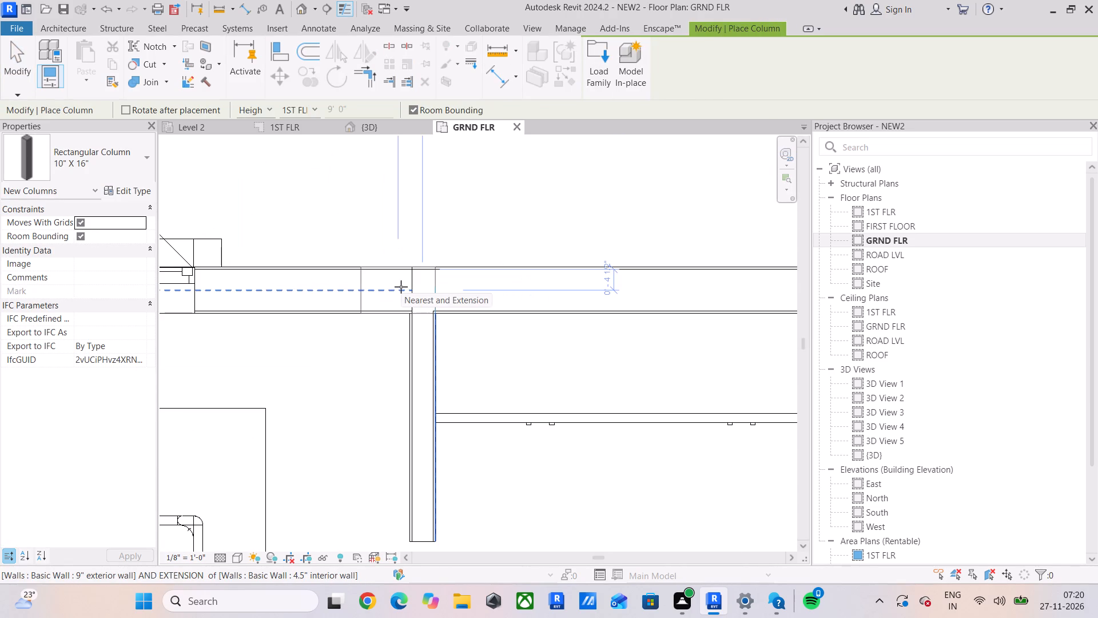
{"action": "left_click", "coordinate": [401, 287]}
{"action": "scroll", "coordinate": [401, 287], "scroll_direction": "down", "scroll_amount": 3}
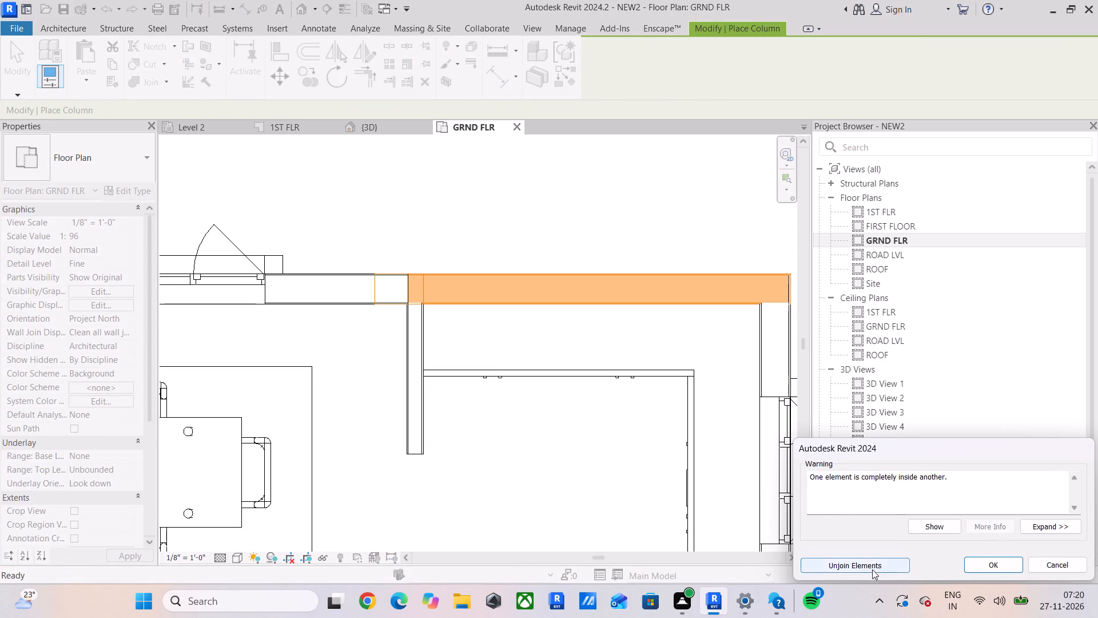
{"action": "left_click", "coordinate": [863, 565]}
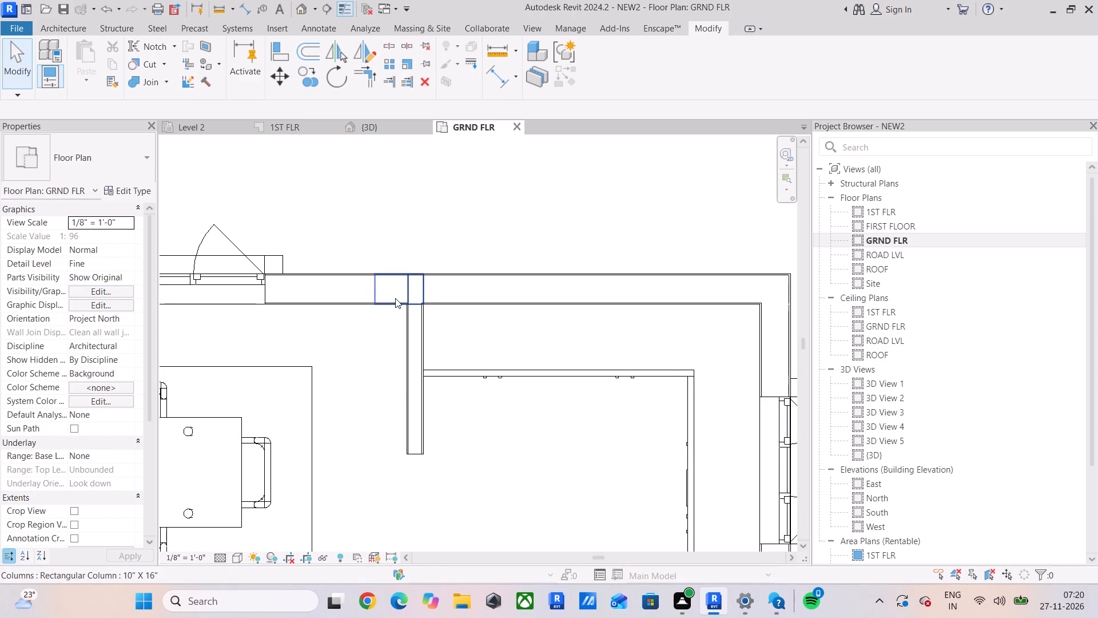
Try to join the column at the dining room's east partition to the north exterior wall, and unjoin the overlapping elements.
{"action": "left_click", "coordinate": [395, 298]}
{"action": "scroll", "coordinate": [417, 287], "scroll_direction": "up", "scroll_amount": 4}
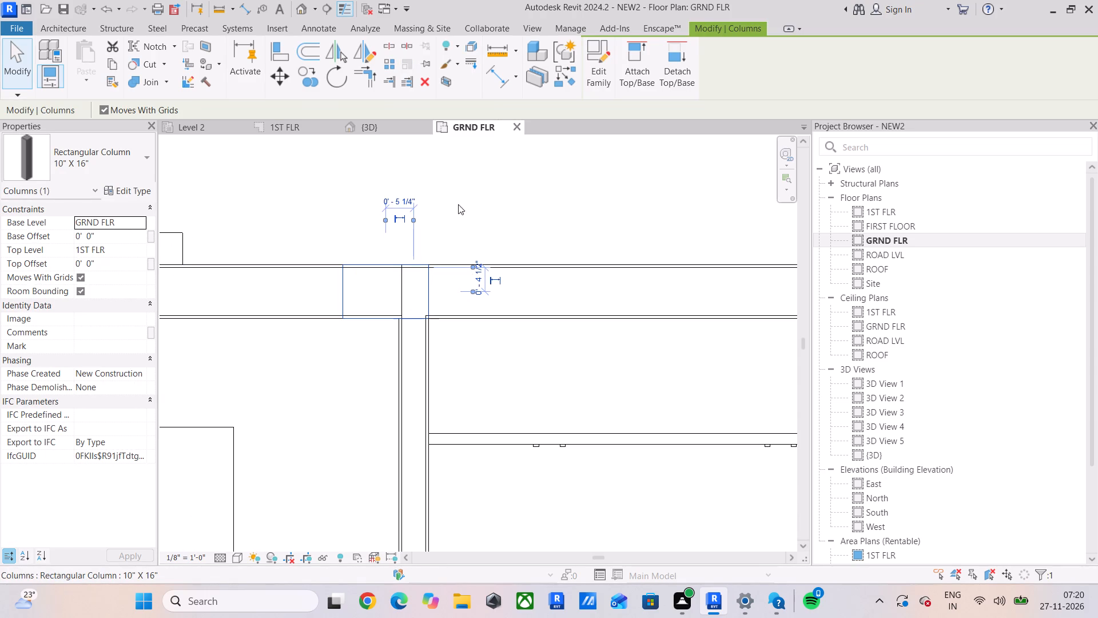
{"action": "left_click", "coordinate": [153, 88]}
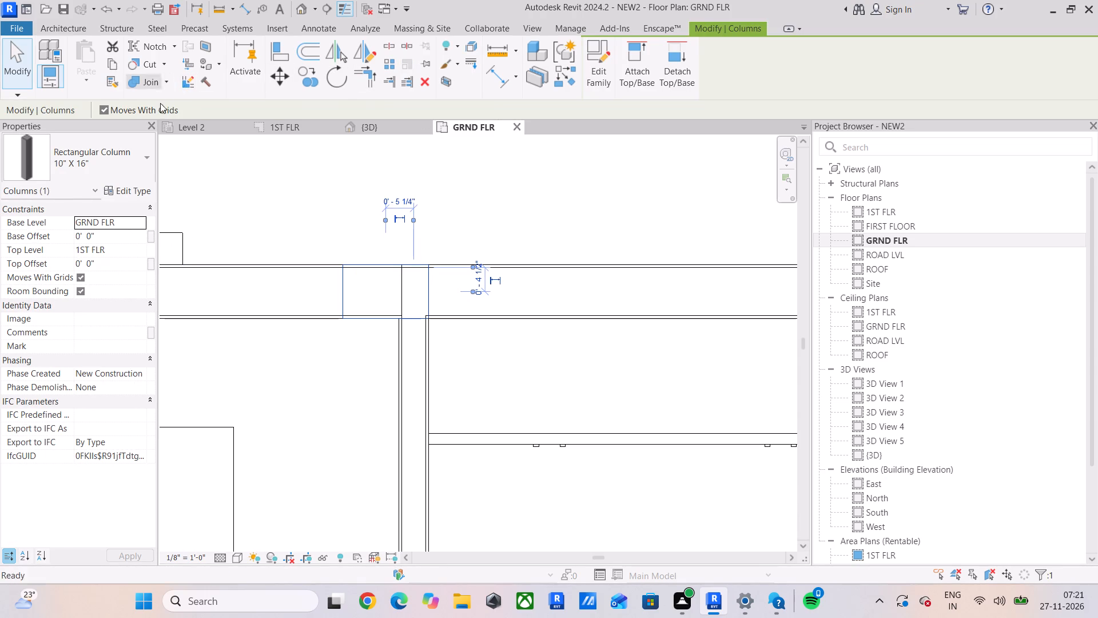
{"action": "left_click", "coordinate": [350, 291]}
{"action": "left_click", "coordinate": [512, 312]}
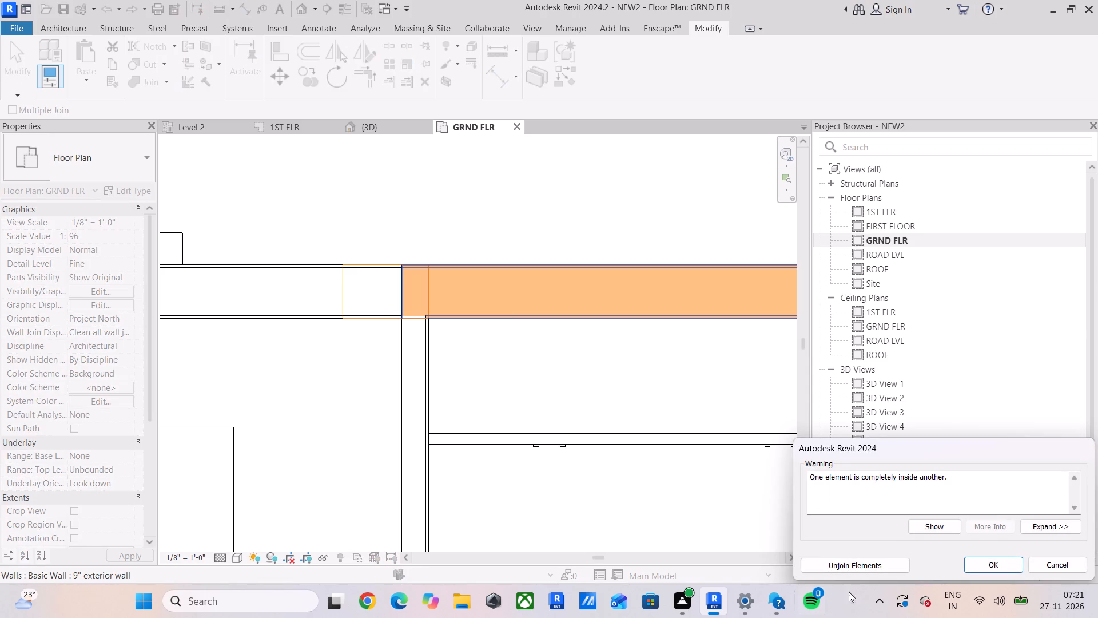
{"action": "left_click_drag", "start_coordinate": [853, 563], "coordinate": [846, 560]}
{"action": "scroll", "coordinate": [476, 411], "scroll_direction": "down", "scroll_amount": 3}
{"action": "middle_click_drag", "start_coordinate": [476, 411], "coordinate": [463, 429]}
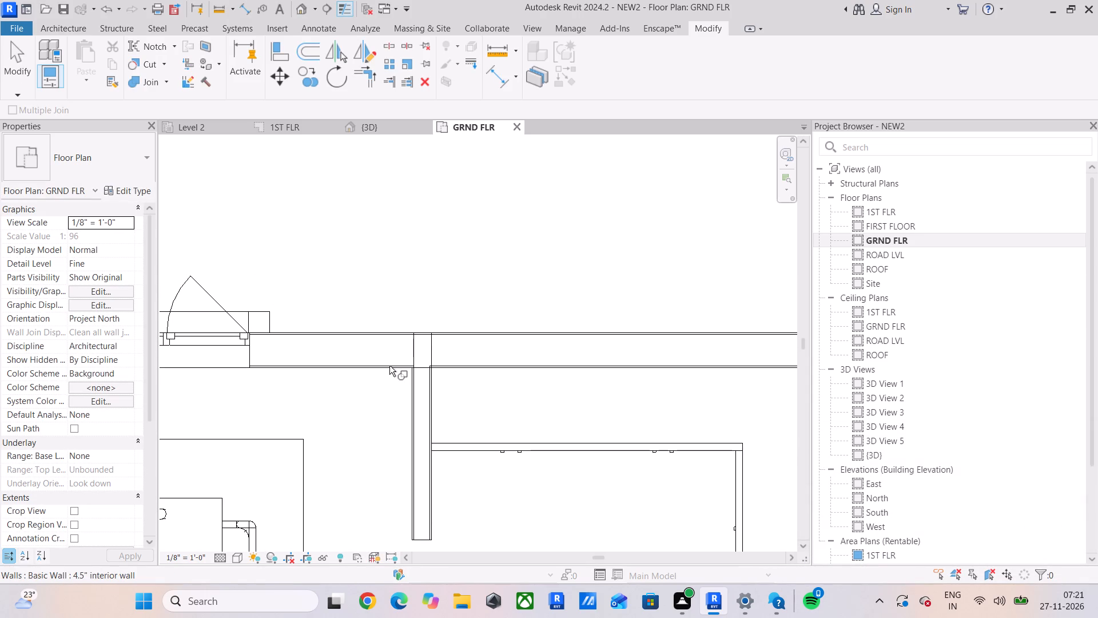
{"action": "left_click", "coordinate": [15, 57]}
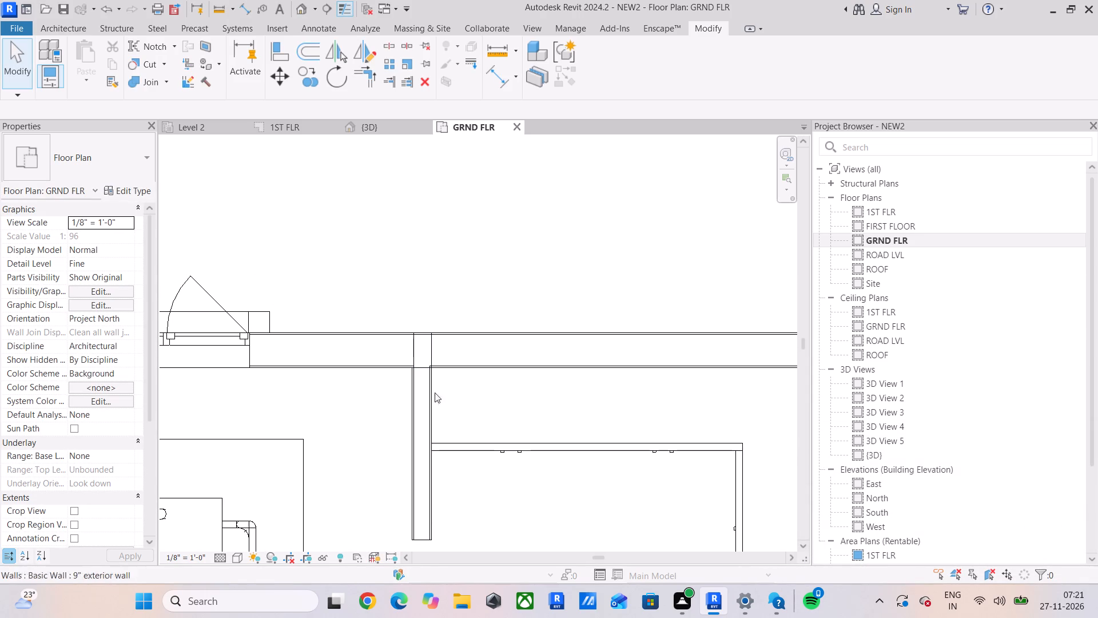
Place a matching 10" X 16" column at the north-east exterior wall corner, unjoining it from the overlapping wall.
{"action": "left_click", "coordinate": [407, 353]}
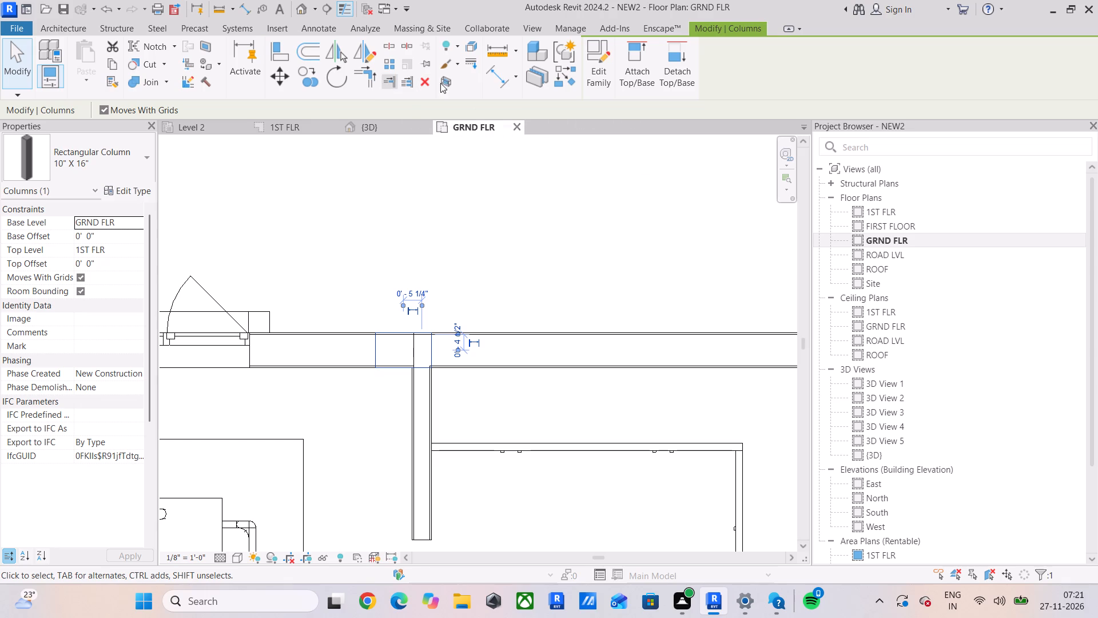
{"action": "left_click", "coordinate": [559, 78]}
{"action": "scroll", "coordinate": [572, 317], "scroll_direction": "down", "scroll_amount": 2}
{"action": "middle_click_drag", "start_coordinate": [572, 317], "coordinate": [352, 283]}
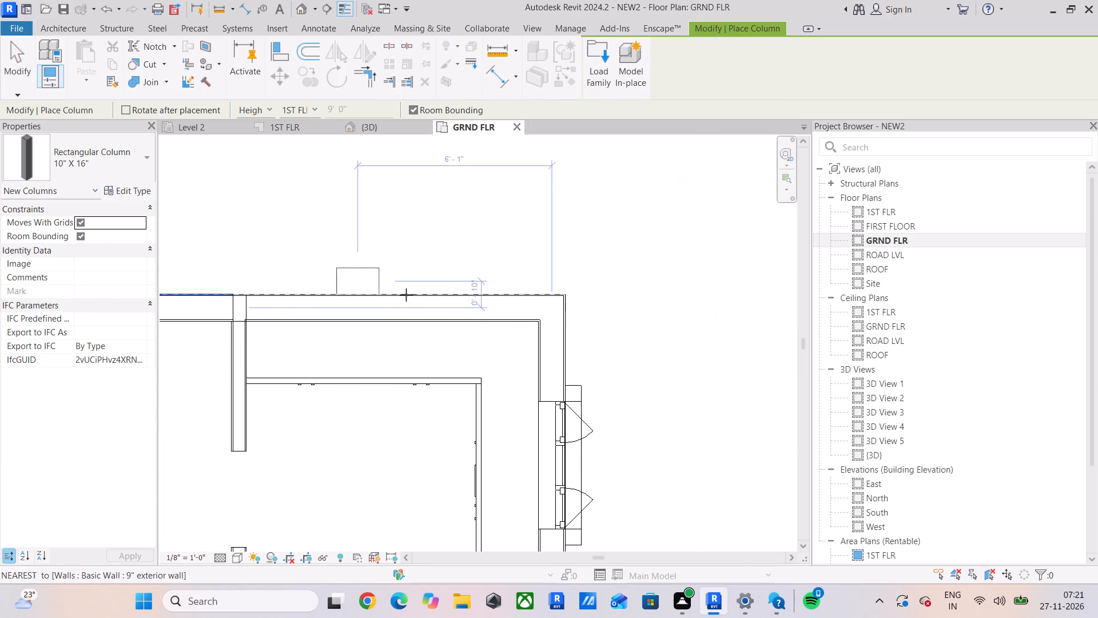
{"action": "scroll", "coordinate": [543, 309], "scroll_direction": "up", "scroll_amount": 2}
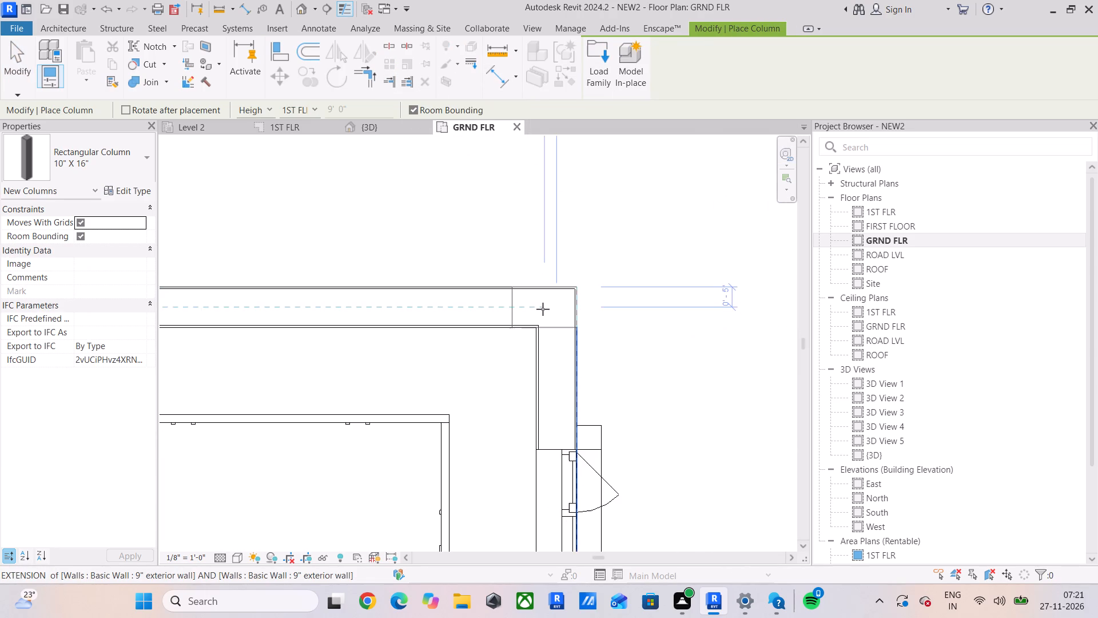
{"action": "scroll", "coordinate": [543, 309], "scroll_direction": "up", "scroll_amount": 4}
{"action": "left_click", "coordinate": [542, 310]}
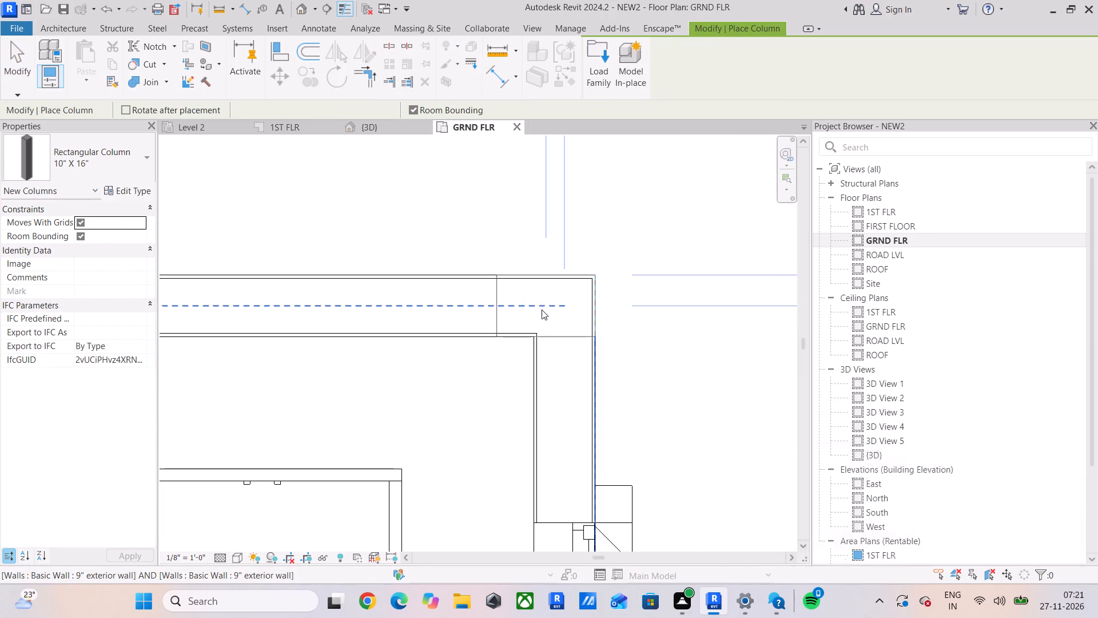
{"action": "left_click", "coordinate": [844, 571]}
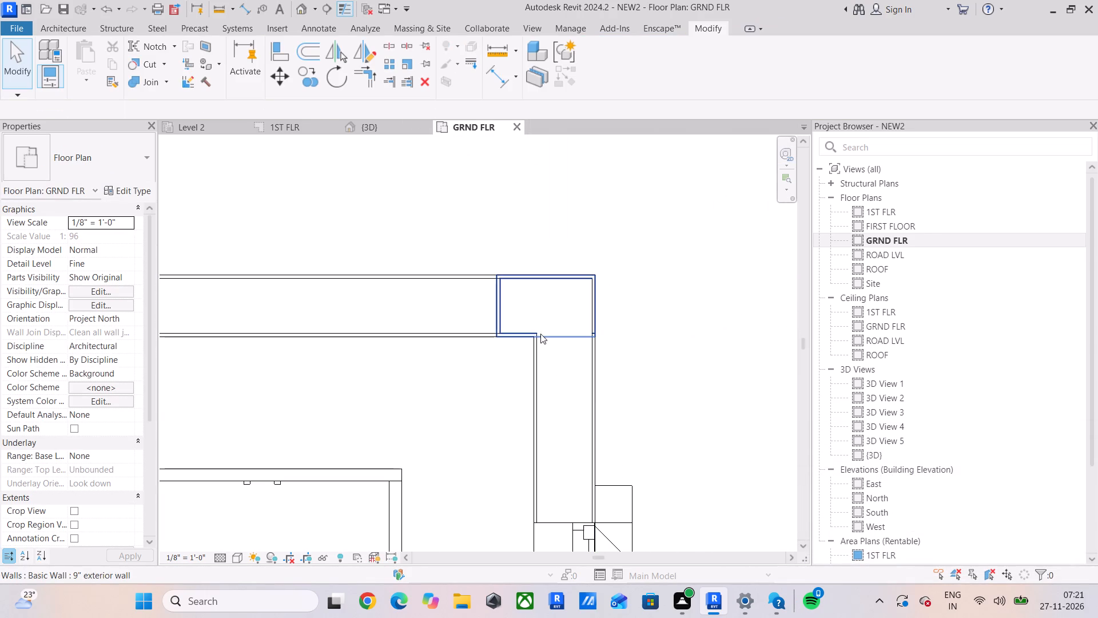
Place a matching 10" X 16" column, rotated lengthwise along the west exterior wall, at the stair partition junction, and unjoin the overlapping wall.
{"action": "left_click", "coordinate": [555, 327]}
{"action": "left_click", "coordinate": [566, 340]}
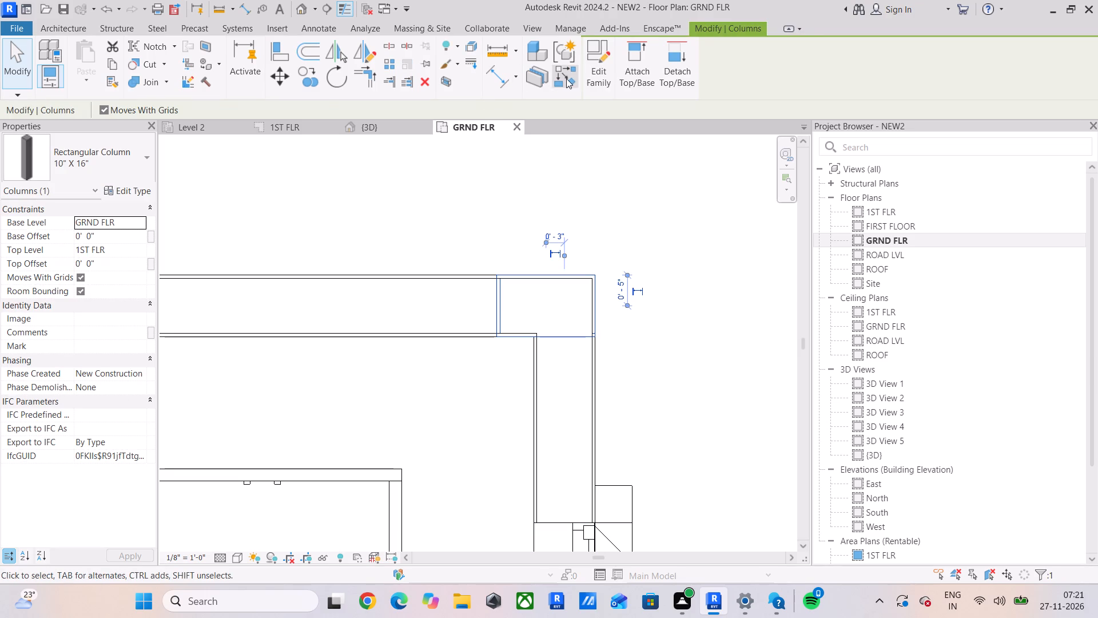
{"action": "left_click", "coordinate": [566, 78]}
{"action": "scroll", "coordinate": [563, 337], "scroll_direction": "down", "scroll_amount": 5}
{"action": "middle_click_drag", "start_coordinate": [563, 337], "coordinate": [608, 191]}
{"action": "scroll", "coordinate": [442, 469], "scroll_direction": "down", "scroll_amount": 3}
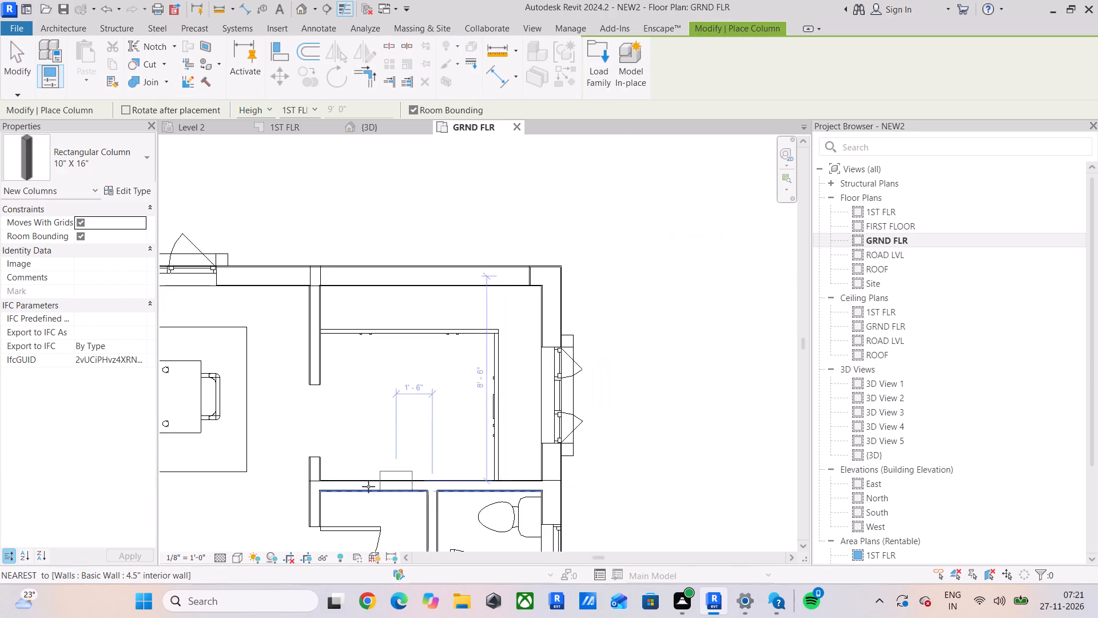
{"action": "scroll", "coordinate": [323, 504], "scroll_direction": "up", "scroll_amount": 8}
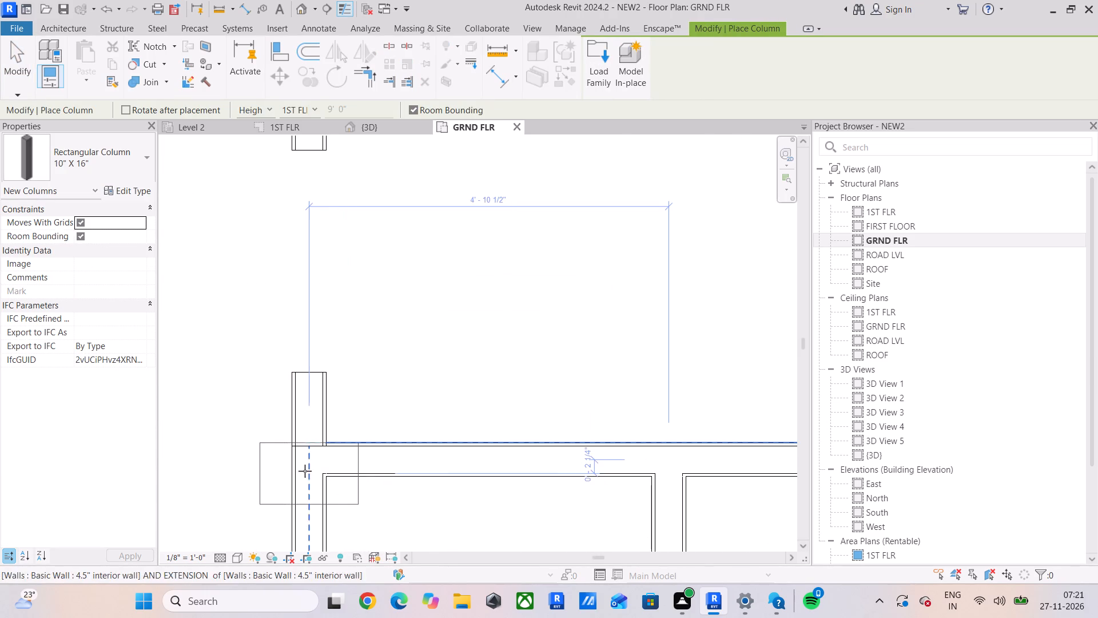
{"action": "scroll", "coordinate": [283, 470], "scroll_direction": "down", "scroll_amount": 3}
{"action": "middle_click_drag", "start_coordinate": [283, 470], "coordinate": [411, 465]}
{"action": "scroll", "coordinate": [425, 464], "scroll_direction": "down", "scroll_amount": 2}
{"action": "middle_click_drag", "start_coordinate": [425, 464], "coordinate": [452, 521]}
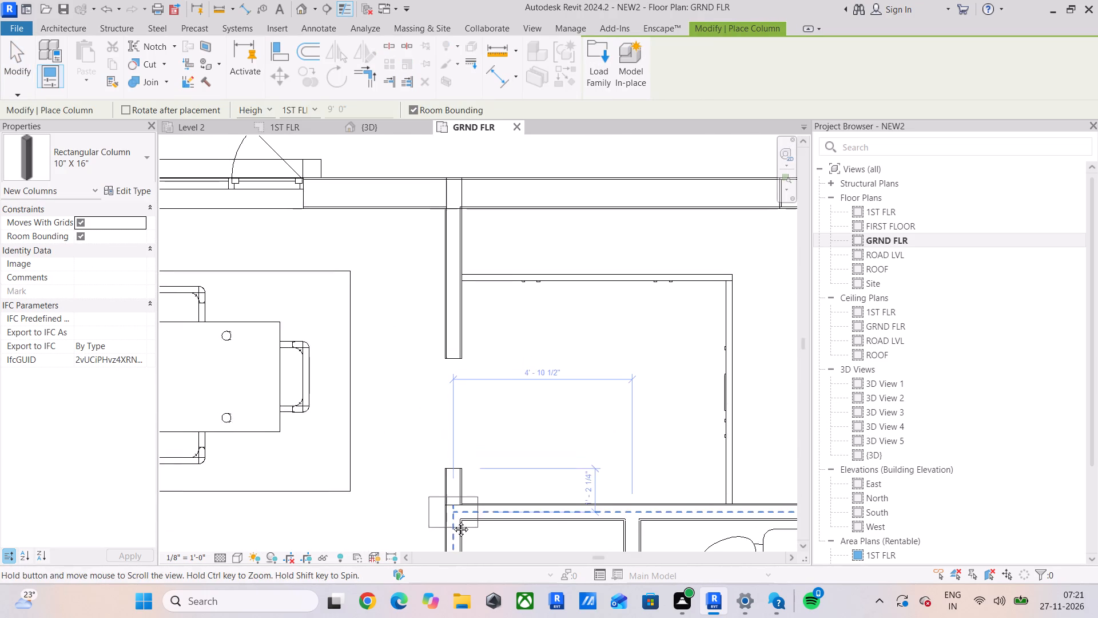
{"action": "middle_click_drag", "start_coordinate": [452, 521], "coordinate": [452, 521]}
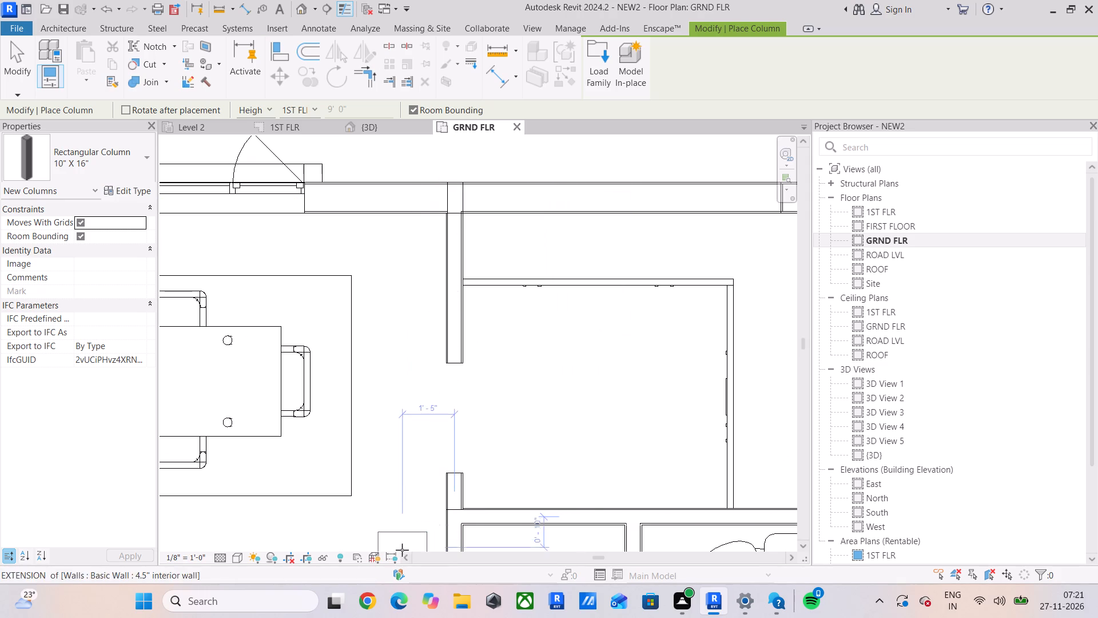
{"action": "scroll", "coordinate": [442, 524], "scroll_direction": "down", "scroll_amount": 2}
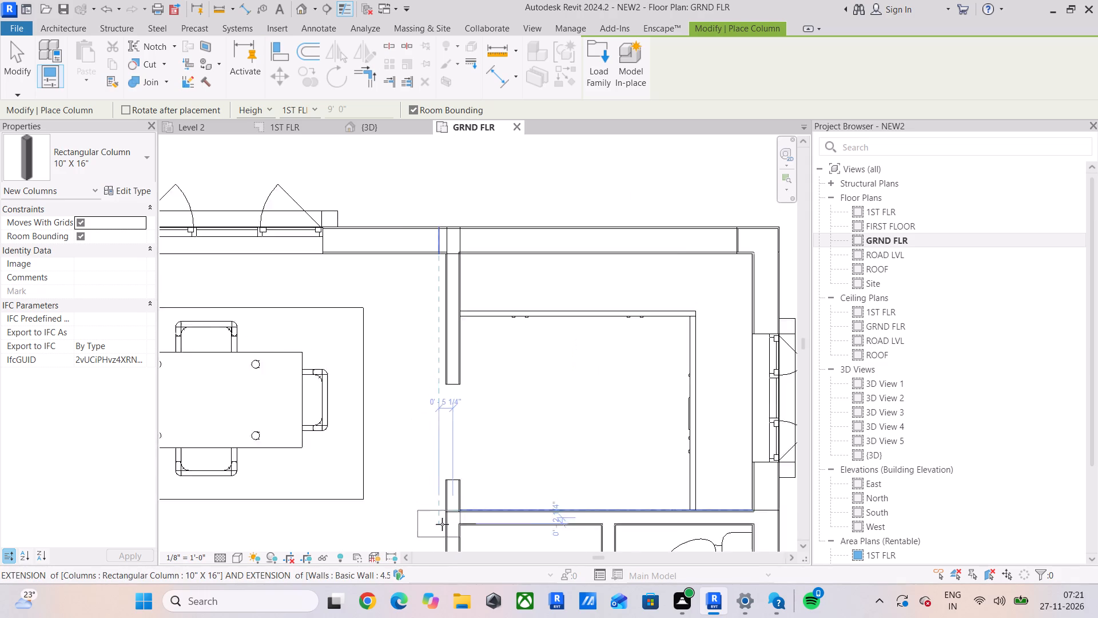
{"action": "scroll", "coordinate": [442, 524], "scroll_direction": "down", "scroll_amount": 2}
{"action": "middle_click_drag", "start_coordinate": [456, 525], "coordinate": [460, 408]}
{"action": "middle_click_drag", "start_coordinate": [336, 462], "coordinate": [437, 462]}
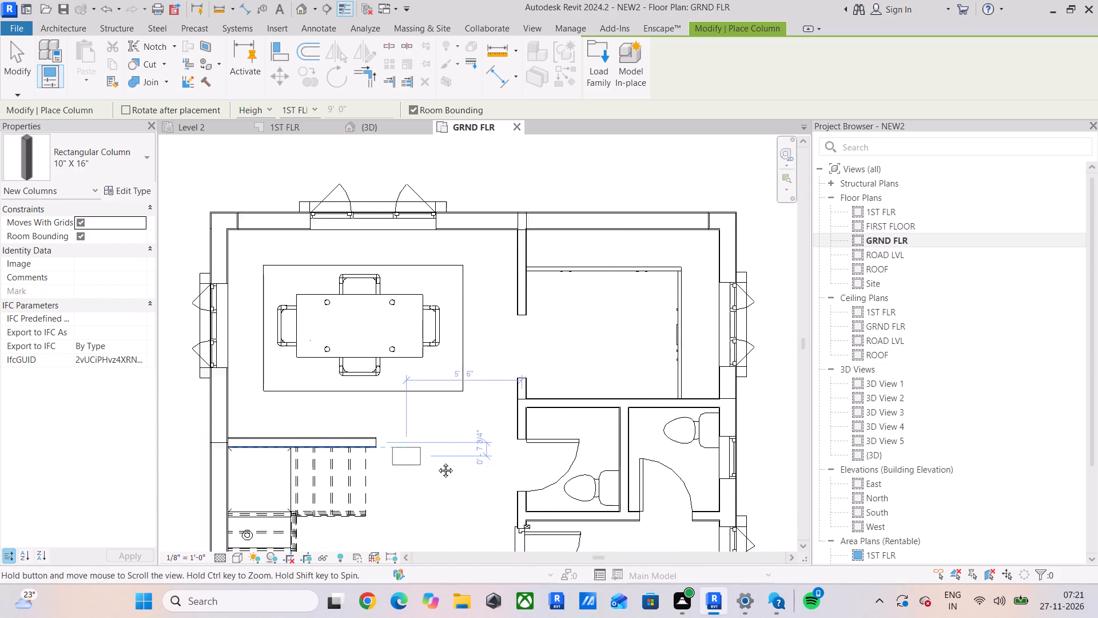
{"action": "middle_click_drag", "start_coordinate": [437, 462], "coordinate": [492, 459]}
{"action": "scroll", "coordinate": [306, 429], "scroll_direction": "up", "scroll_amount": 3}
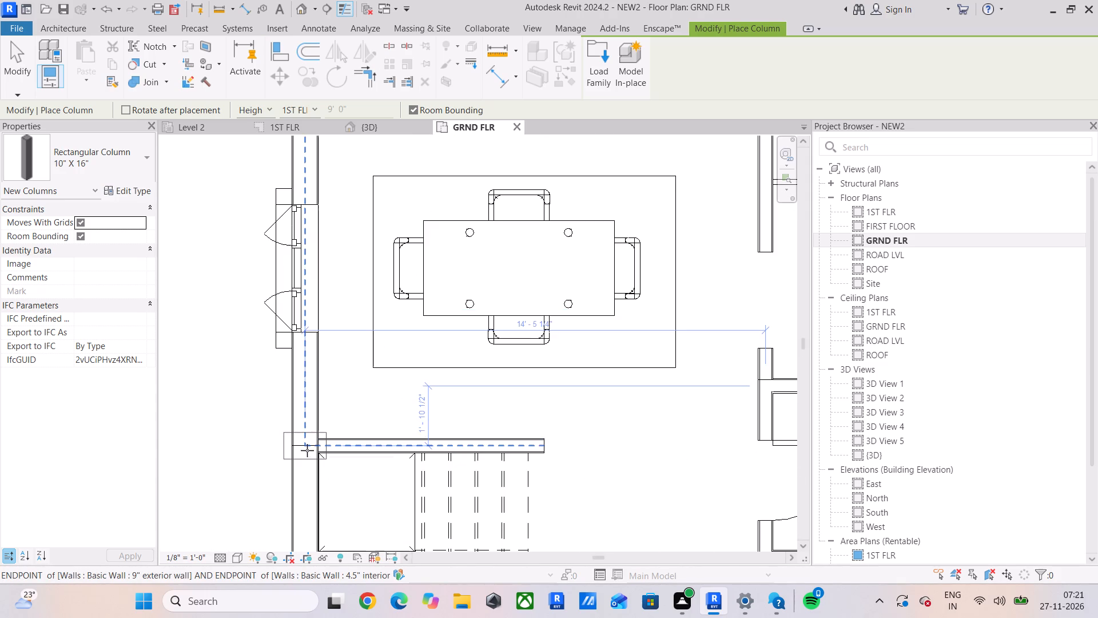
{"action": "key", "text": "space"}
{"action": "key", "text": "space"}
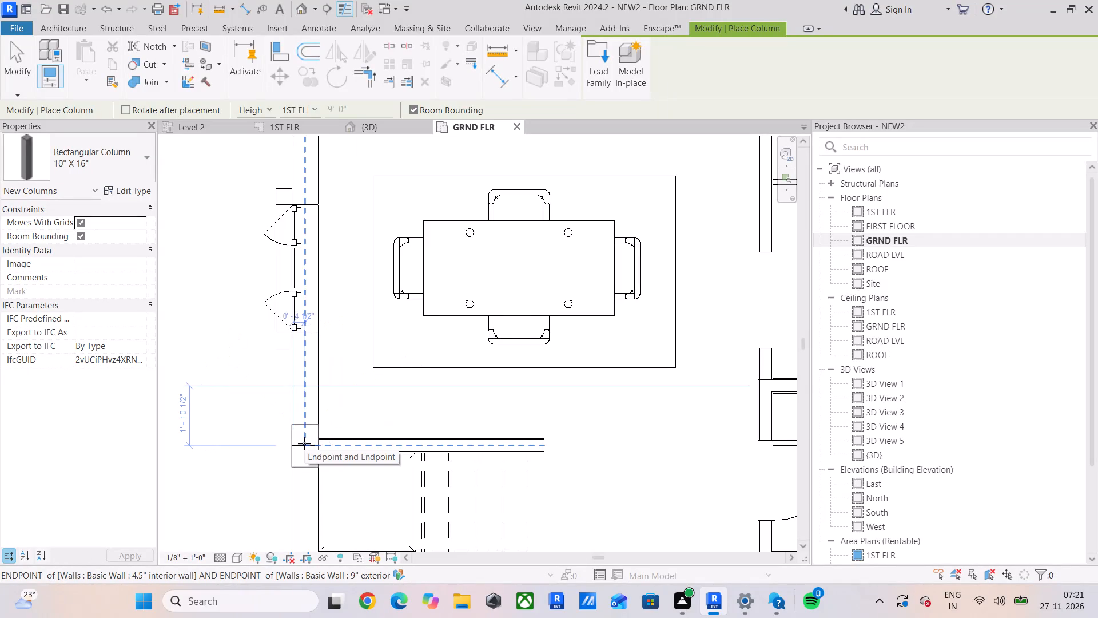
{"action": "left_click", "coordinate": [304, 443]}
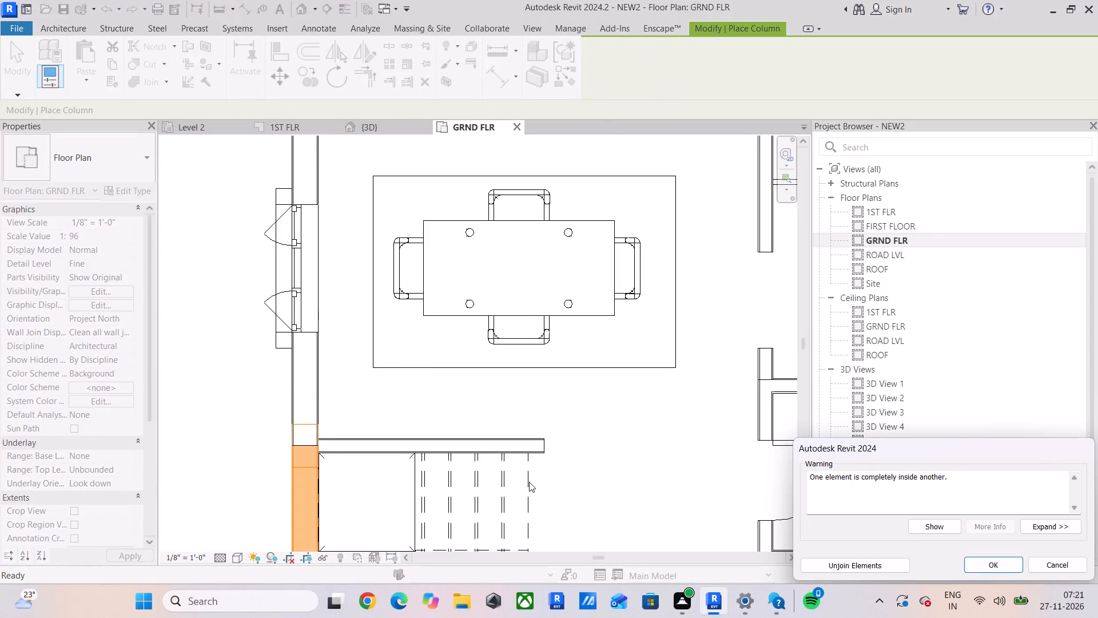
{"action": "left_click", "coordinate": [833, 568]}
Place a matching 10" X 16" column, rotated lengthwise along the east exterior wall, at the toilets' north partition junction, and unjoin the overlapping wall.
{"action": "scroll", "coordinate": [435, 474], "scroll_direction": "down", "scroll_amount": 1}
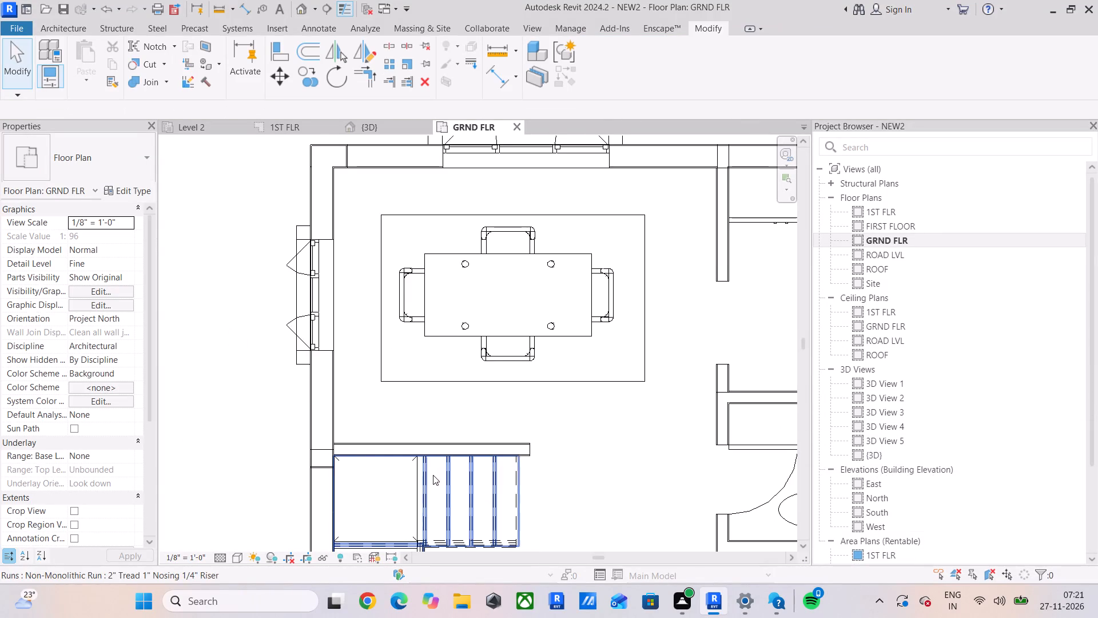
{"action": "middle_click_drag", "start_coordinate": [431, 475], "coordinate": [364, 489]}
{"action": "middle_click_drag", "start_coordinate": [615, 476], "coordinate": [482, 481]}
{"action": "scroll", "coordinate": [482, 481], "scroll_direction": "down", "scroll_amount": 1}
{"action": "middle_click_drag", "start_coordinate": [331, 482], "coordinate": [392, 481]}
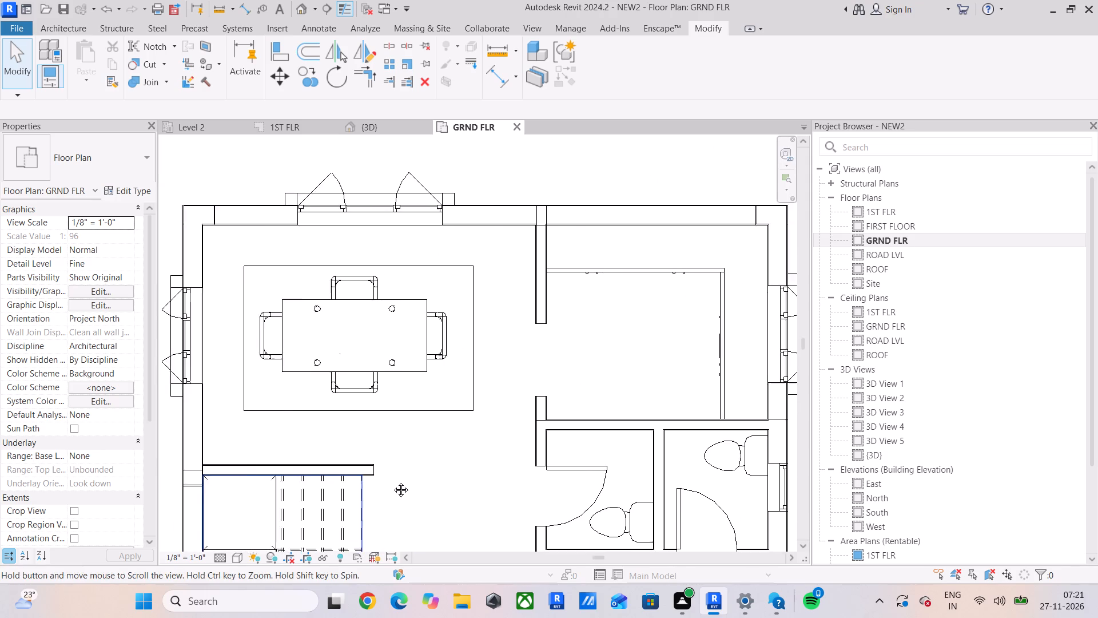
{"action": "middle_click_drag", "start_coordinate": [392, 481], "coordinate": [451, 481]}
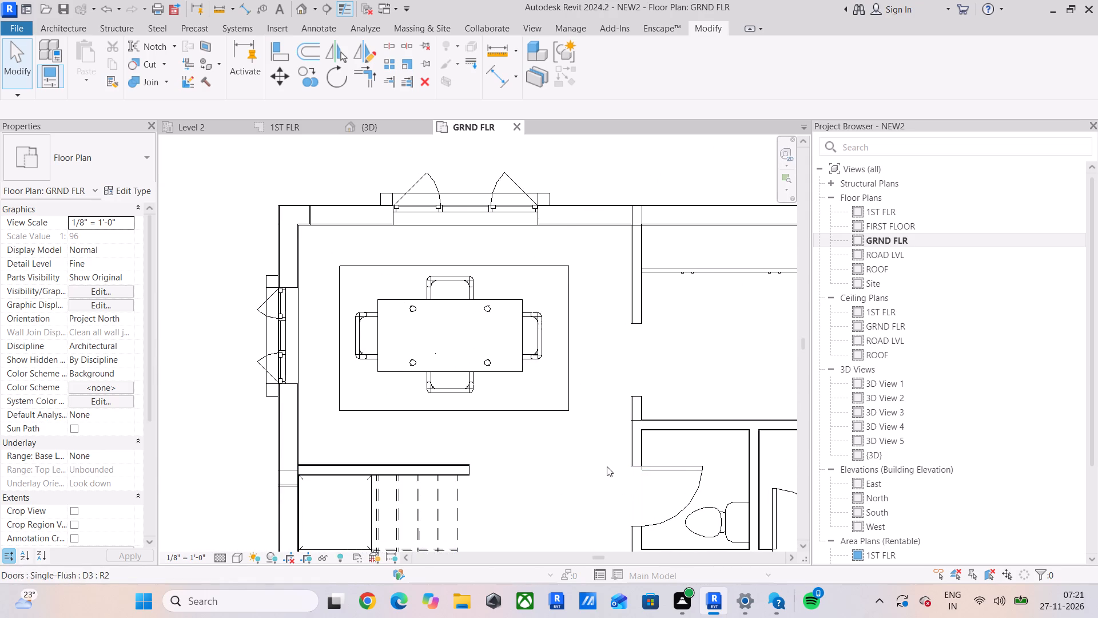
{"action": "middle_click_drag", "start_coordinate": [607, 466], "coordinate": [574, 472]}
{"action": "left_click", "coordinate": [256, 485]}
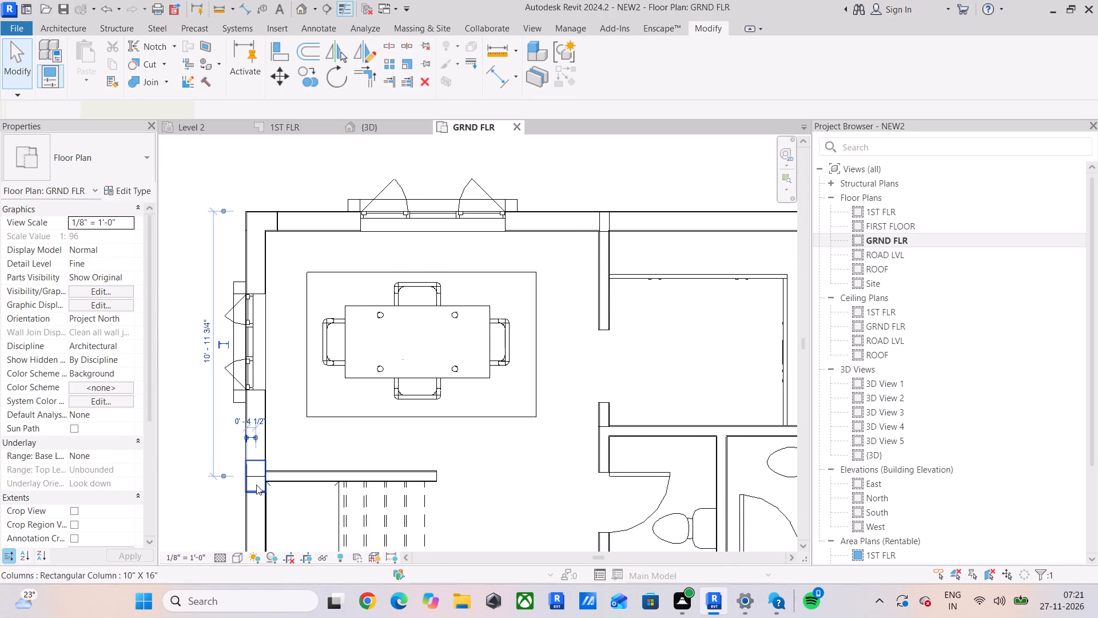
{"action": "left_click", "coordinate": [559, 76]}
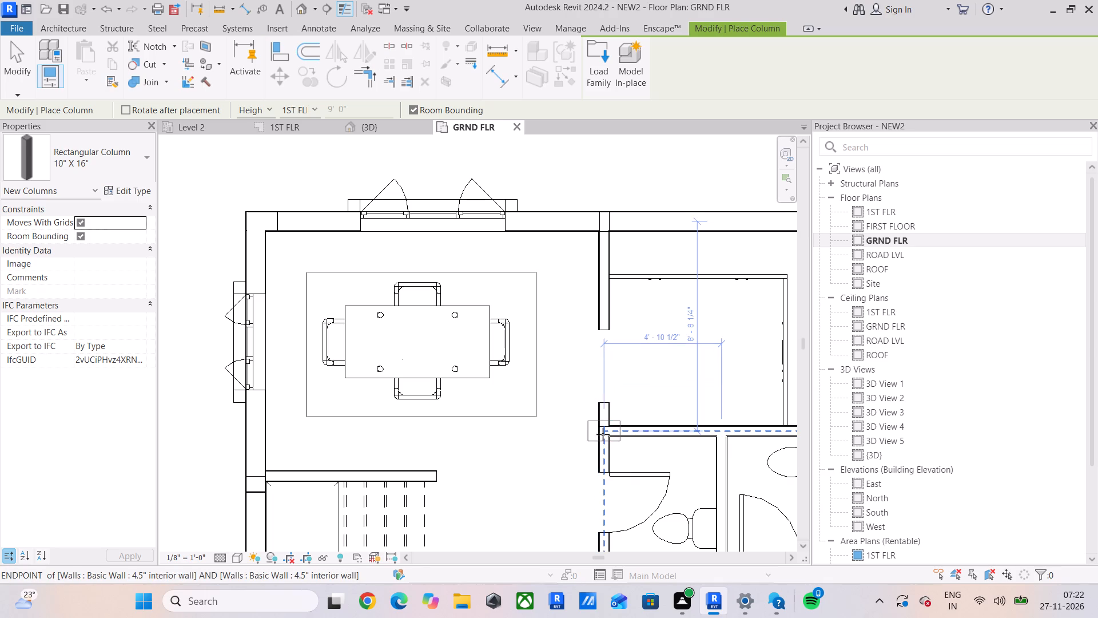
{"action": "scroll", "coordinate": [689, 496], "scroll_direction": "down", "scroll_amount": 2}
{"action": "middle_click_drag", "start_coordinate": [679, 505], "coordinate": [473, 486]}
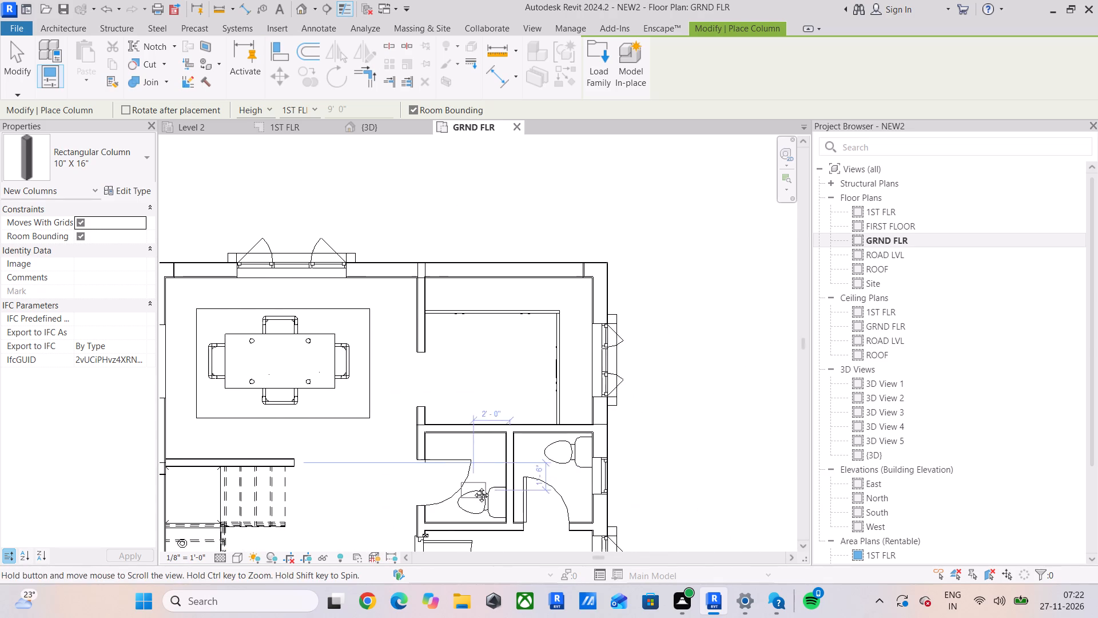
{"action": "middle_click_drag", "start_coordinate": [473, 486], "coordinate": [471, 486]}
{"action": "scroll", "coordinate": [599, 429], "scroll_direction": "up", "scroll_amount": 3}
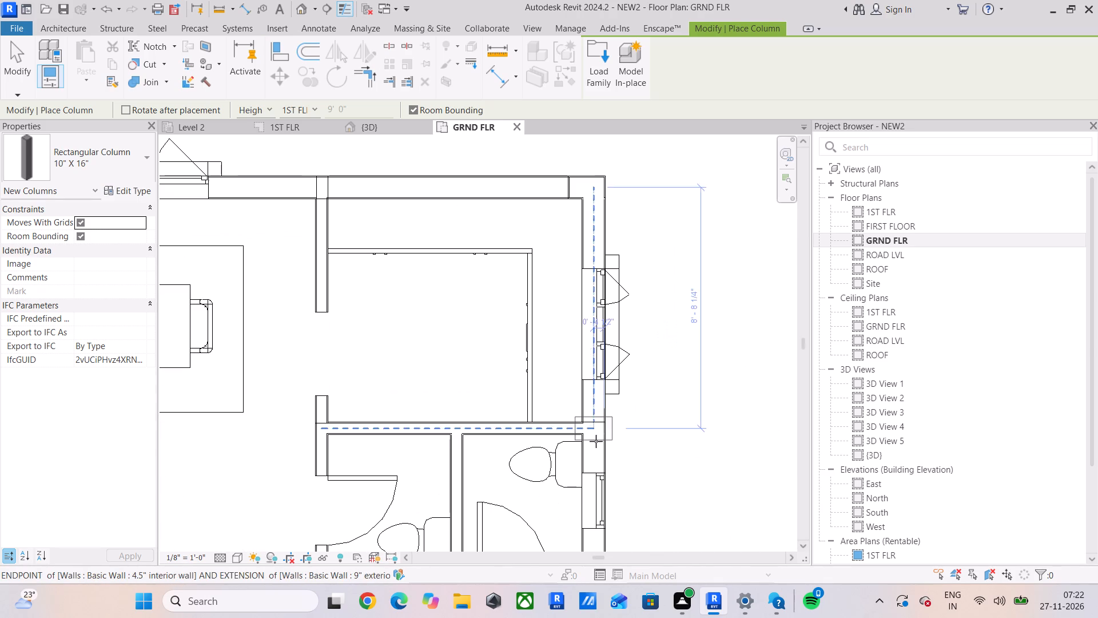
{"action": "key", "text": "space"}
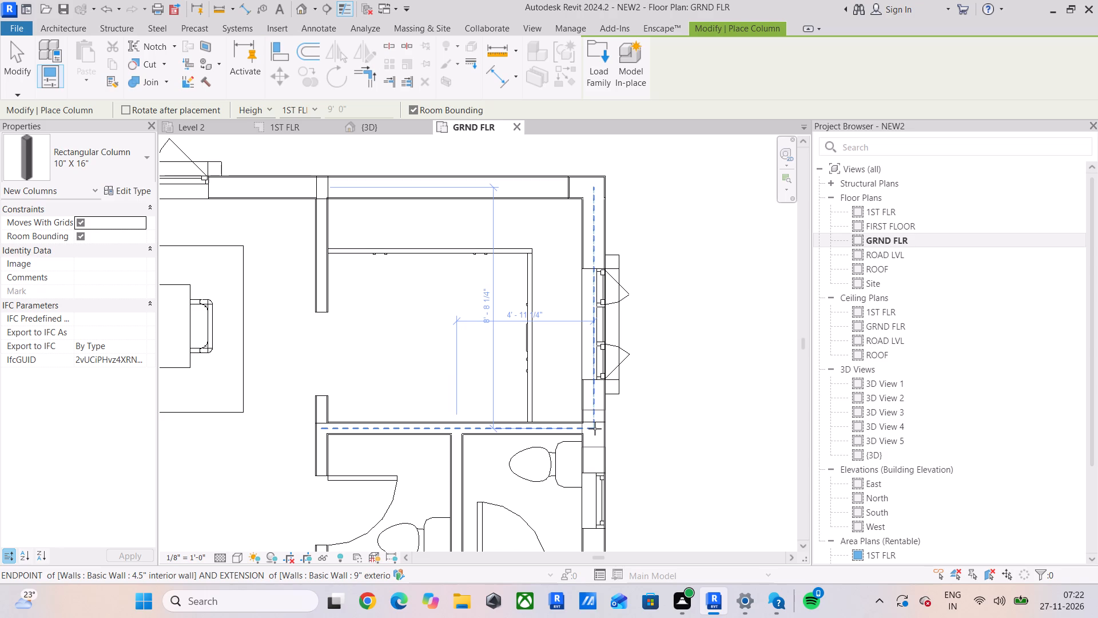
{"action": "left_click", "coordinate": [595, 429]}
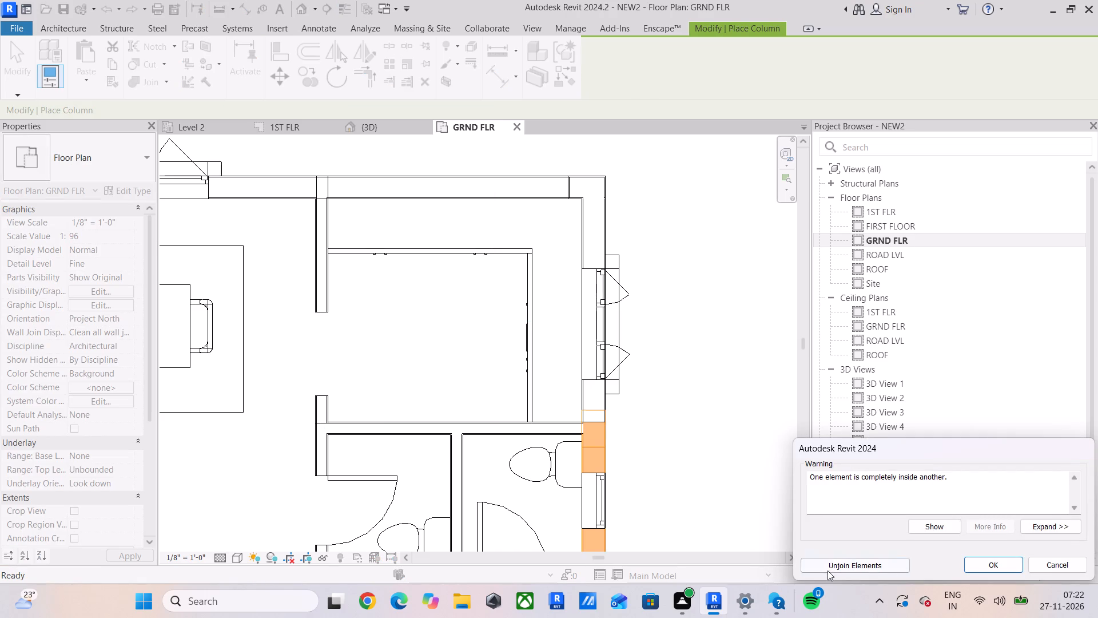
{"action": "left_click", "coordinate": [828, 566]}
Place a matching 10" X 16" column, rotated lengthwise north-south, at the west end of the toilets' north partition.
{"action": "left_click", "coordinate": [598, 441]}
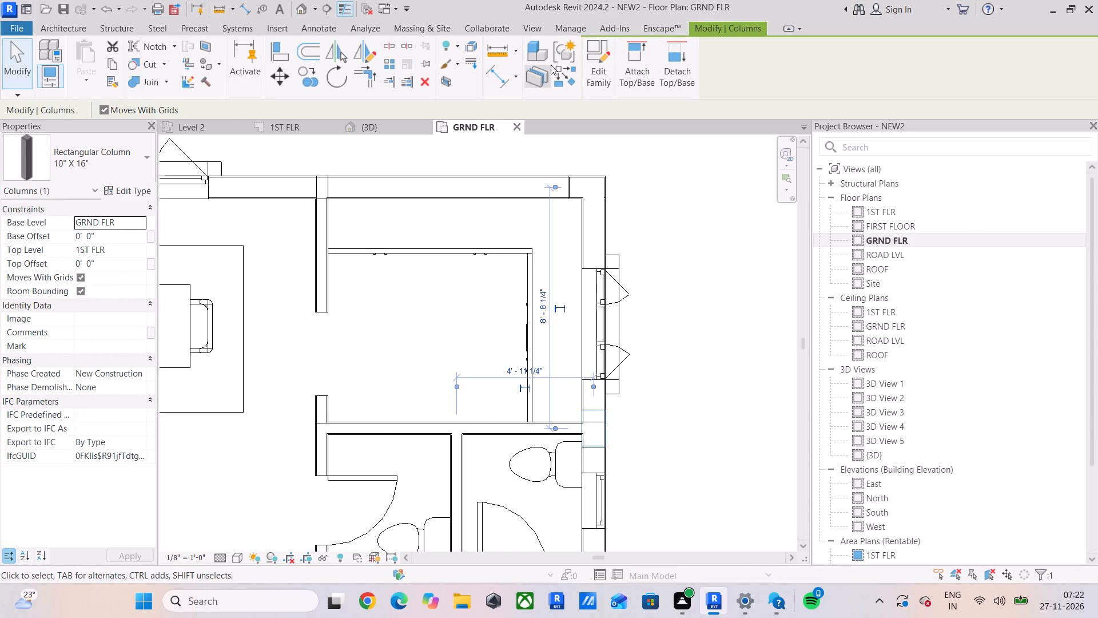
{"action": "left_click", "coordinate": [558, 75]}
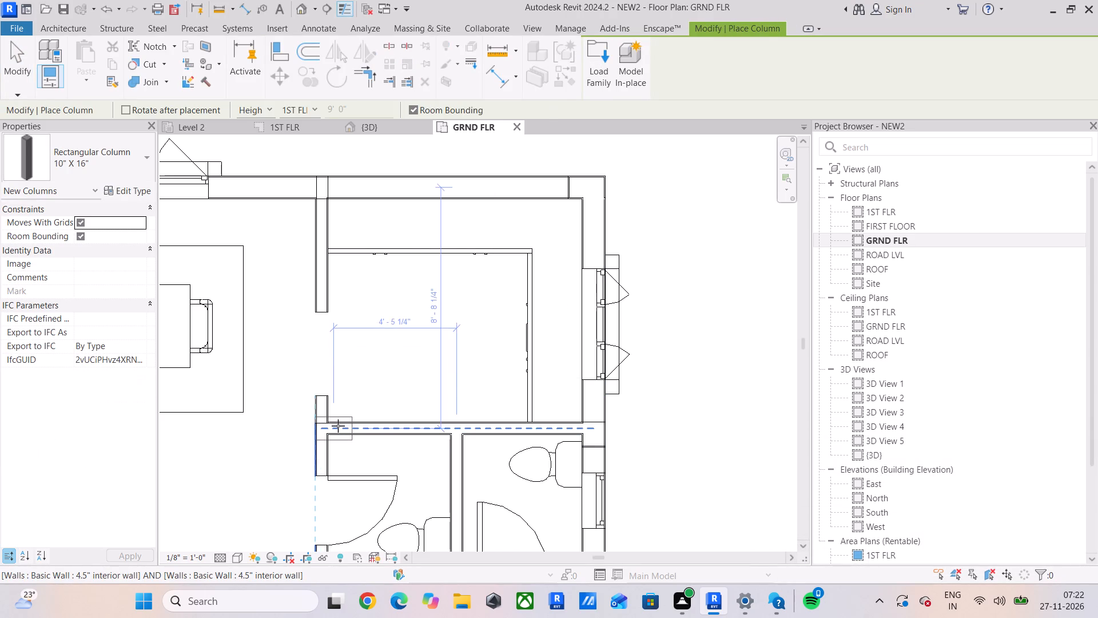
{"action": "key", "text": "space"}
{"action": "key", "text": "space"}
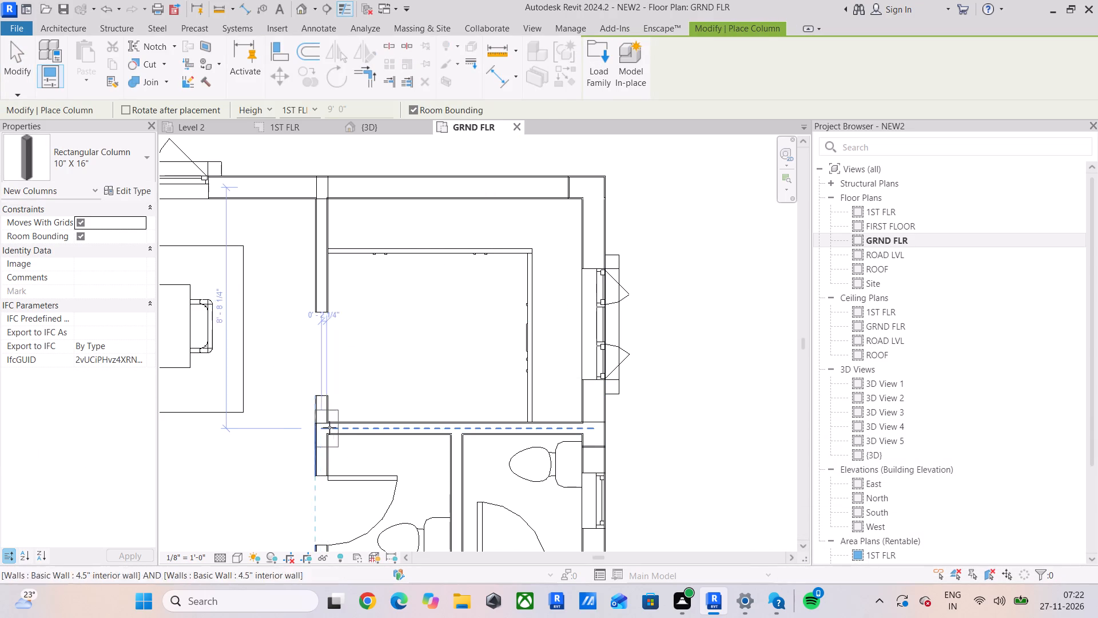
{"action": "scroll", "coordinate": [329, 427], "scroll_direction": "up", "scroll_amount": 3}
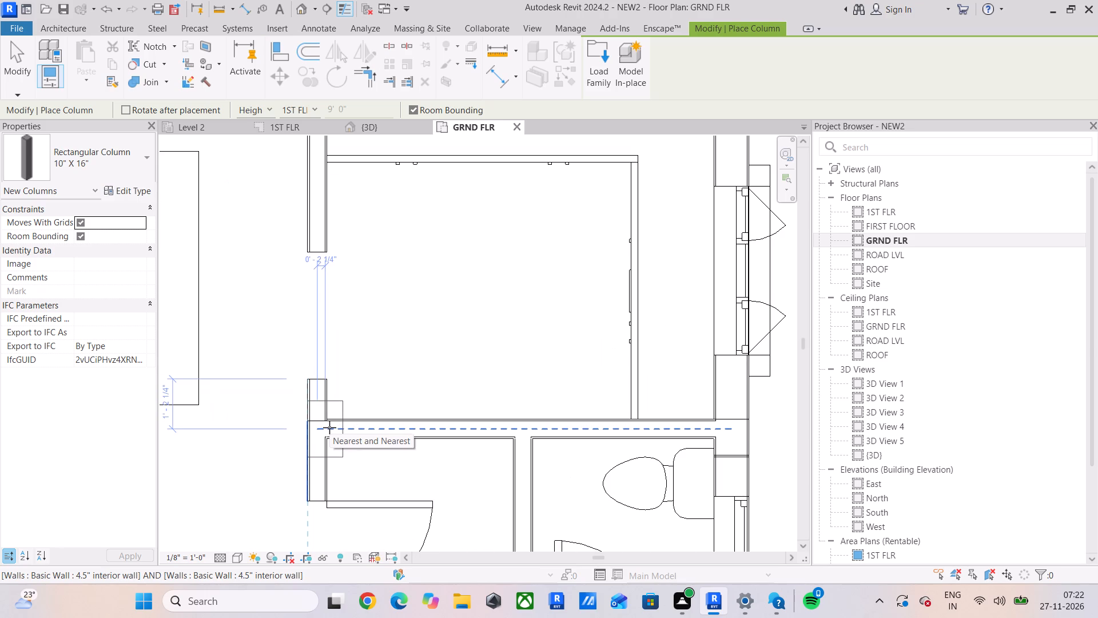
{"action": "left_click", "coordinate": [329, 427]}
Place another 10" X 16" column in the same orientation at the west end of the toilets' south partition.
{"action": "scroll", "coordinate": [329, 427], "scroll_direction": "down", "scroll_amount": 2}
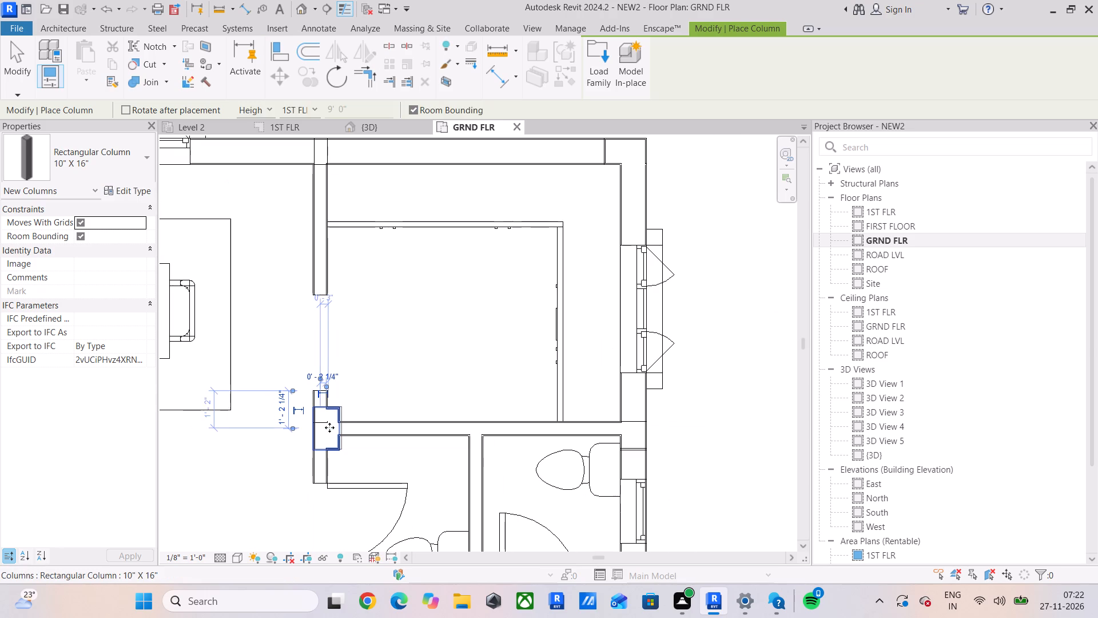
{"action": "scroll", "coordinate": [329, 427], "scroll_direction": "down", "scroll_amount": 1}
{"action": "middle_click_drag", "start_coordinate": [329, 427], "coordinate": [348, 382]}
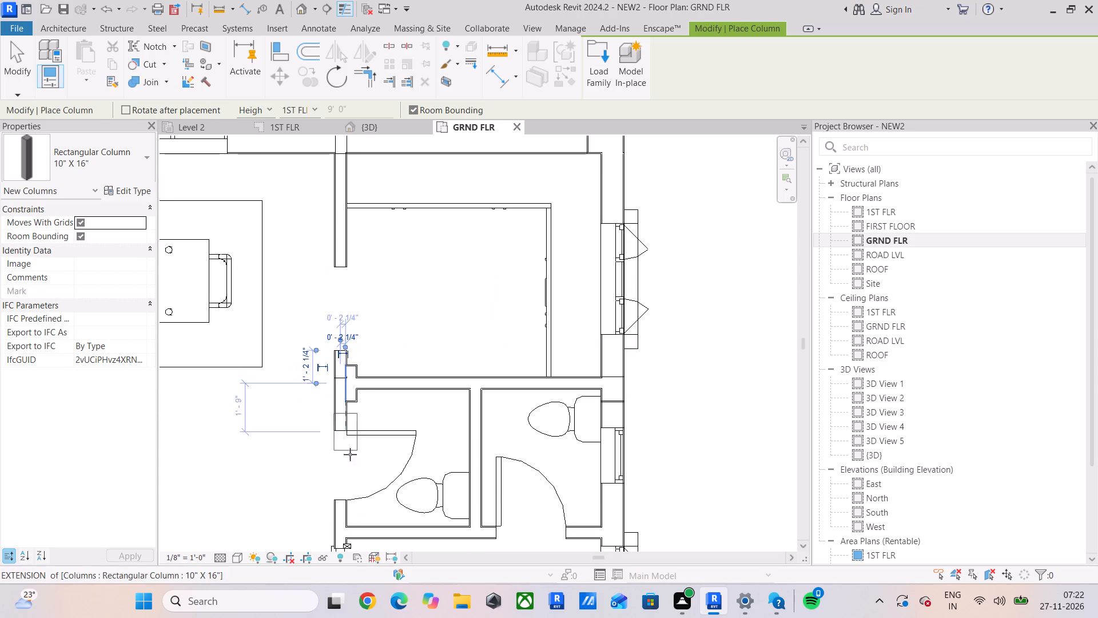
{"action": "scroll", "coordinate": [351, 463], "scroll_direction": "down", "scroll_amount": 1}
{"action": "middle_click_drag", "start_coordinate": [351, 463], "coordinate": [357, 400]}
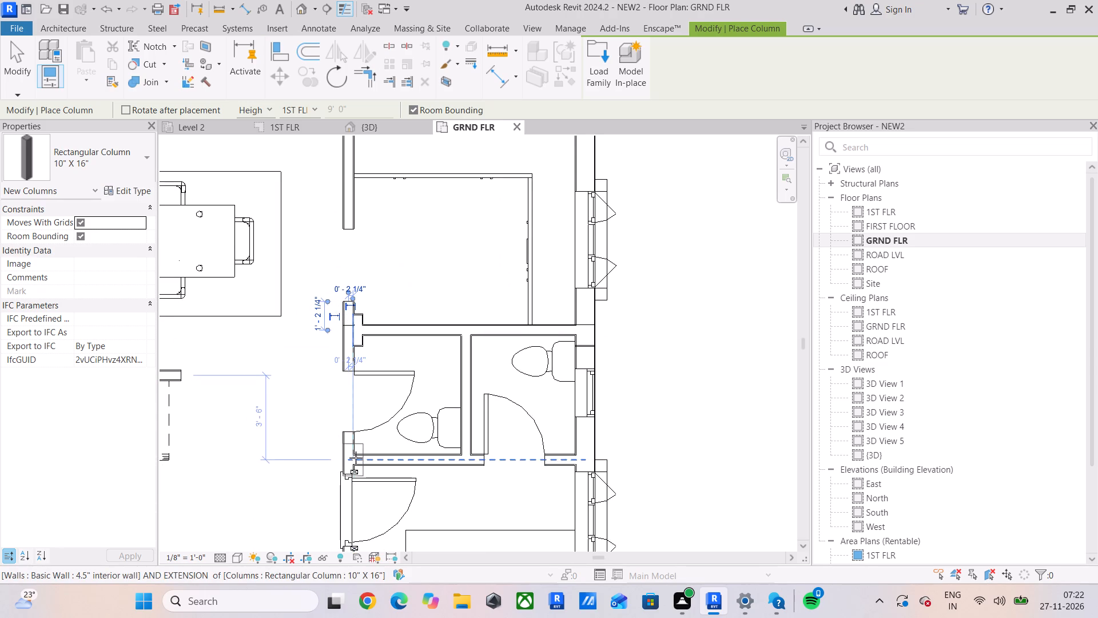
{"action": "scroll", "coordinate": [356, 458], "scroll_direction": "up", "scroll_amount": 4}
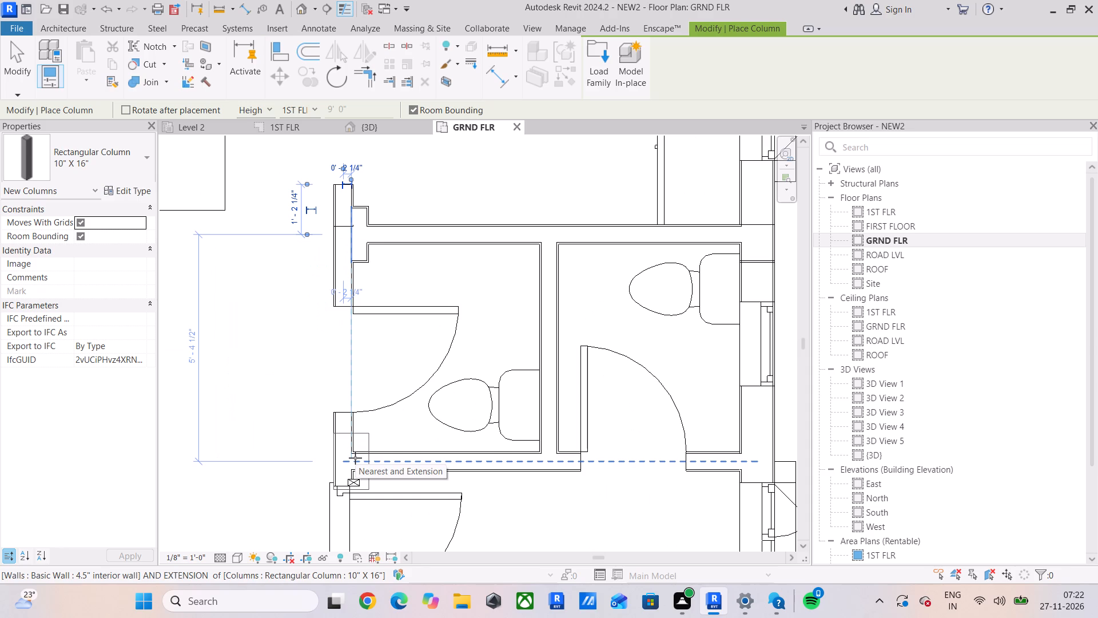
{"action": "left_click", "coordinate": [355, 458]}
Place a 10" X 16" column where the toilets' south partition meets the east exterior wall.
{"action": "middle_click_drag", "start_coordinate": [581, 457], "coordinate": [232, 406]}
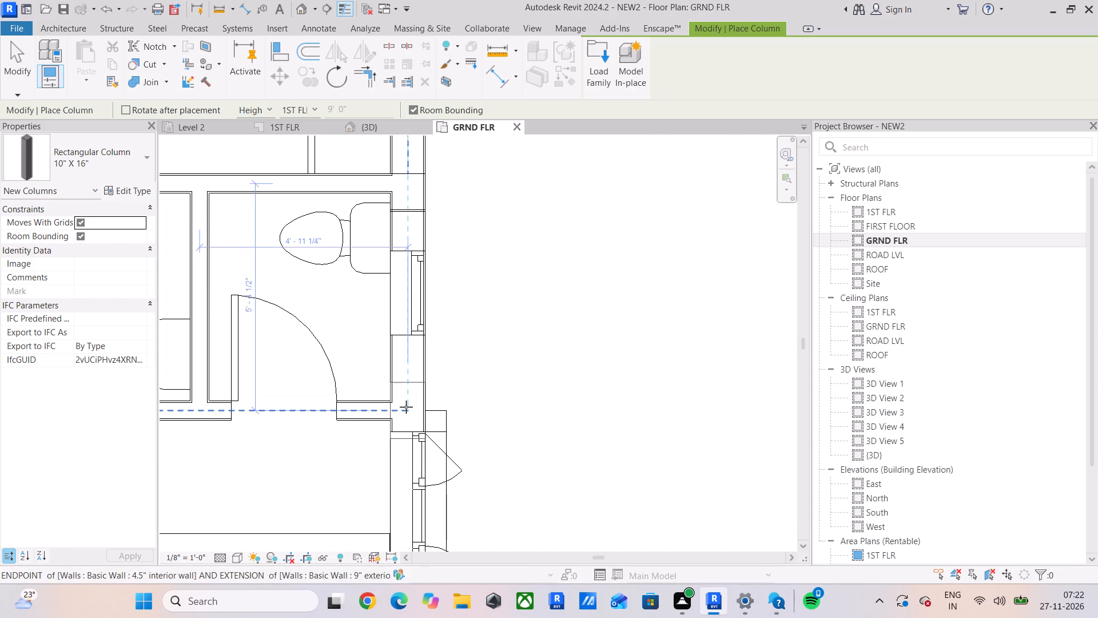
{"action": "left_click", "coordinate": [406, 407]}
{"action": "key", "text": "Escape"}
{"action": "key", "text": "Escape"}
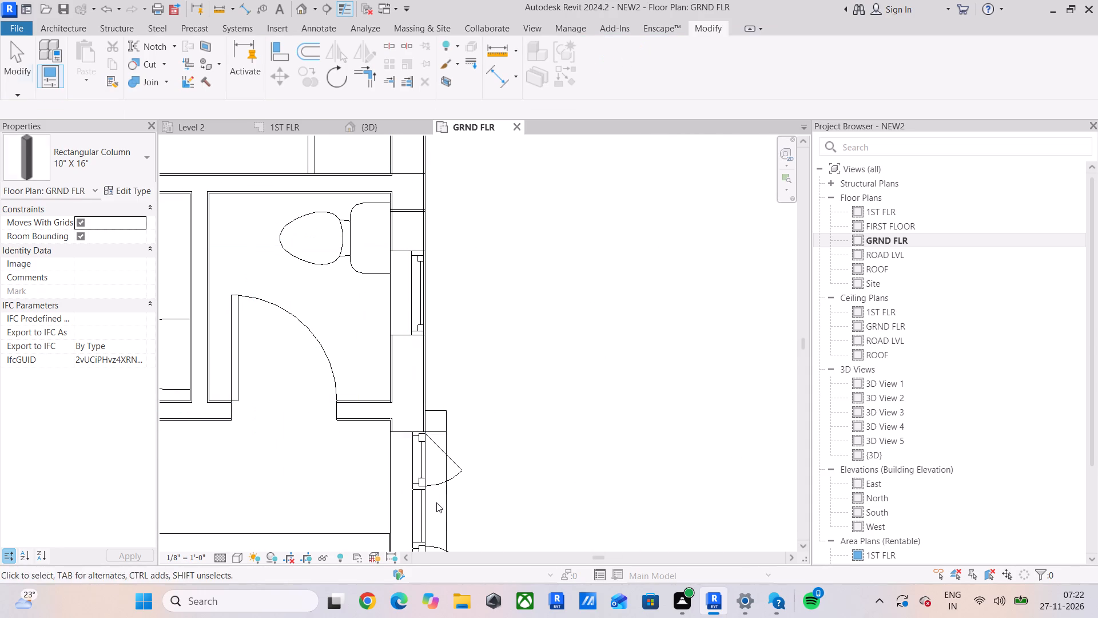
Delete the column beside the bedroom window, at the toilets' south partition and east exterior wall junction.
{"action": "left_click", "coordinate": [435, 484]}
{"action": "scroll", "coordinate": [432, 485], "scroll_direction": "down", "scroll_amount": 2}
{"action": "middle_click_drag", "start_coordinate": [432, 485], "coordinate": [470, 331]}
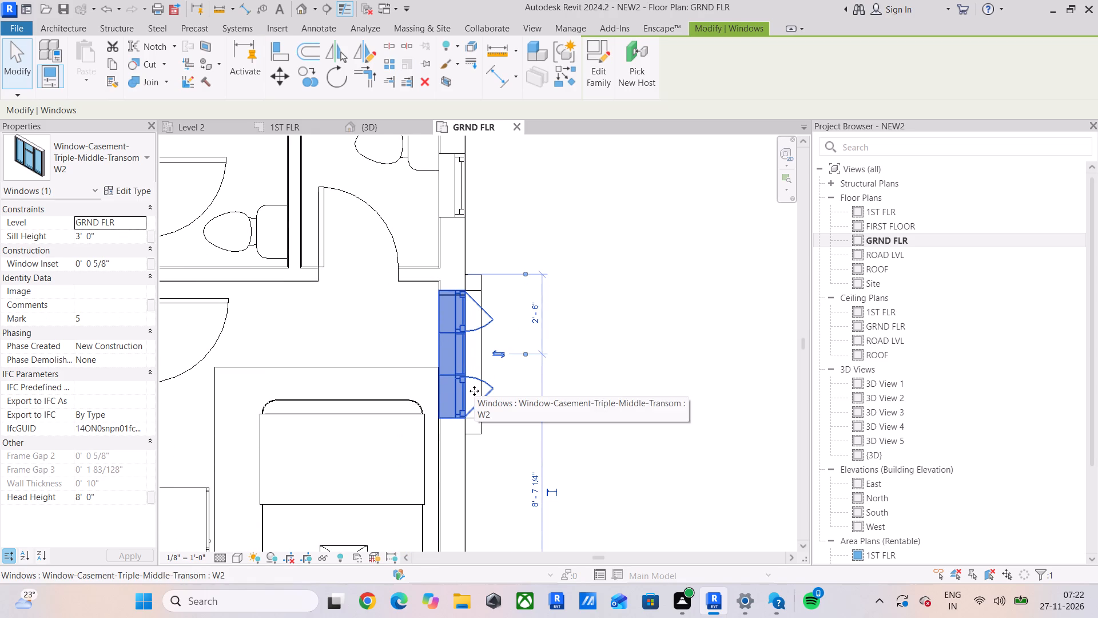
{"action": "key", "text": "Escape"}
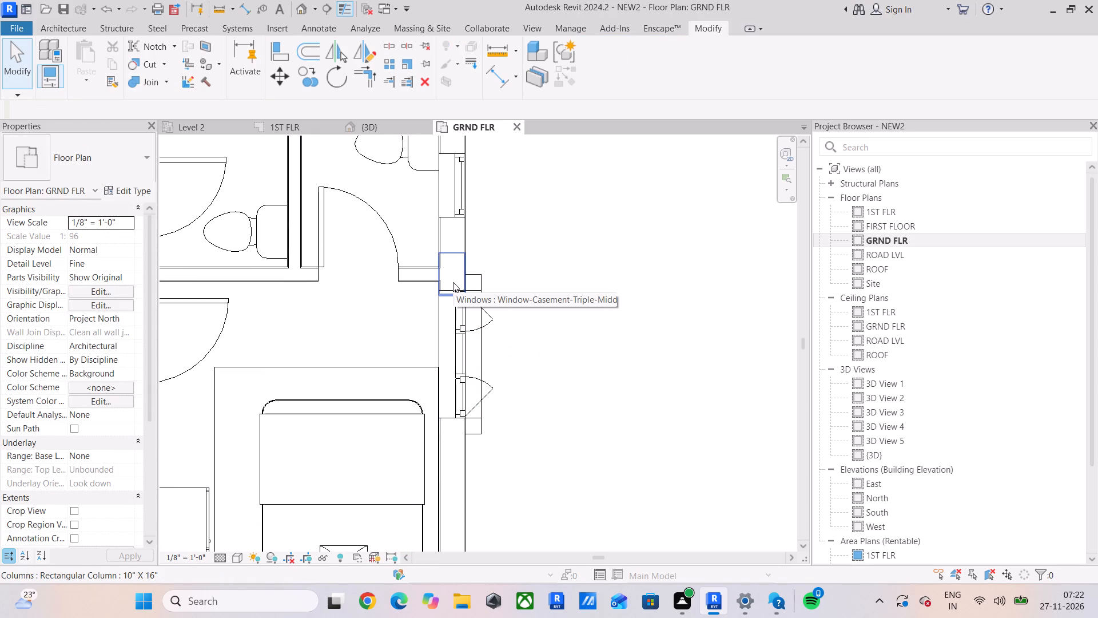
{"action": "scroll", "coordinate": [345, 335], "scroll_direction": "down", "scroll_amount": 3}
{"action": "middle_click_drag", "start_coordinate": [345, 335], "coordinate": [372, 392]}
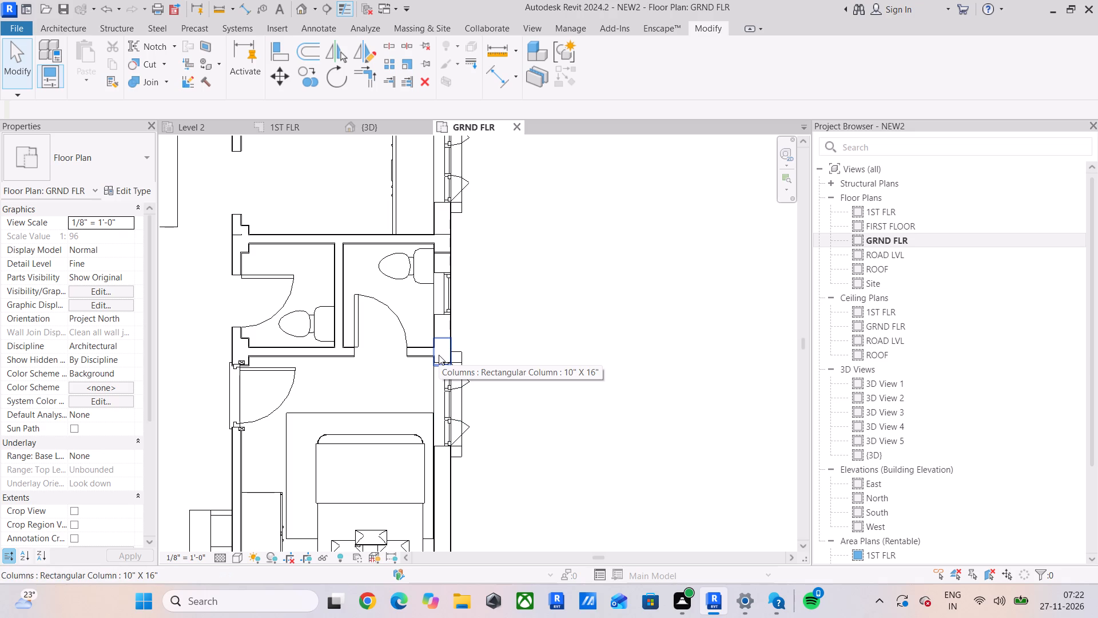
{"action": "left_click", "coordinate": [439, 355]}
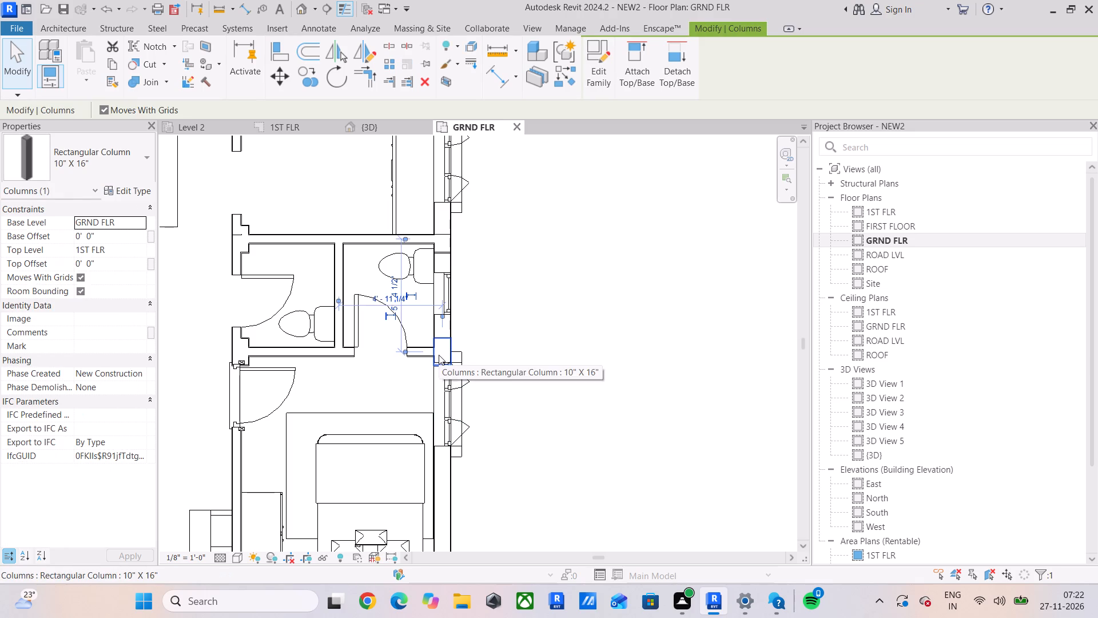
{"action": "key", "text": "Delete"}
Place a matching 10" X 16" column, rotated lengthwise along the east exterior wall, at the bedroom's south-east corner, and unjoin the overlapping wall.
{"action": "scroll", "coordinate": [439, 355], "scroll_direction": "down", "scroll_amount": 1}
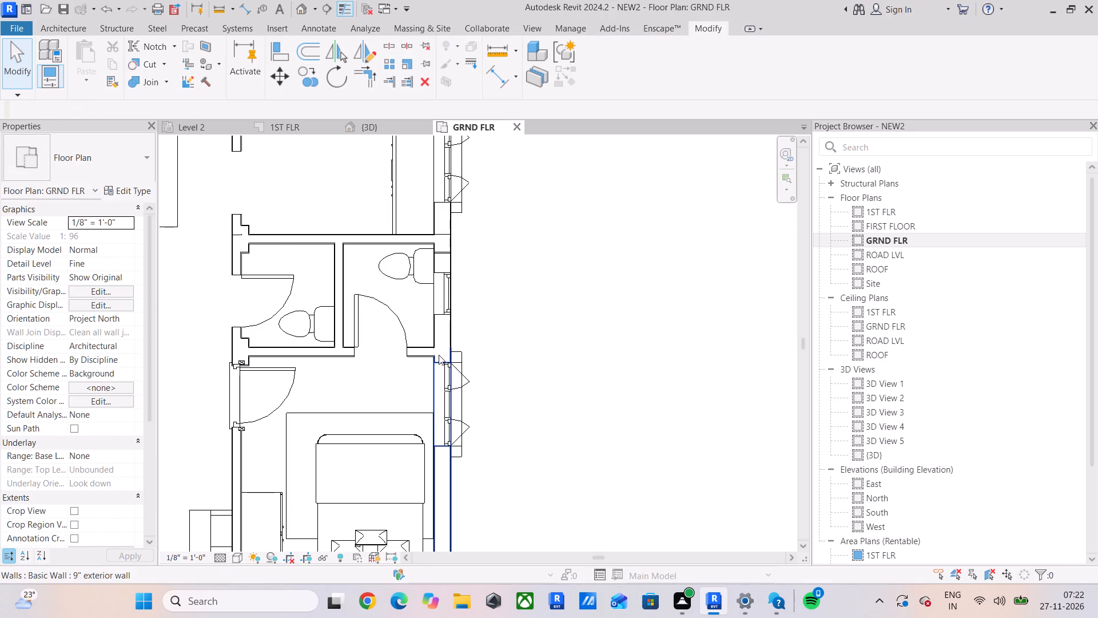
{"action": "middle_click_drag", "start_coordinate": [439, 355], "coordinate": [451, 377]}
{"action": "left_click", "coordinate": [276, 371]}
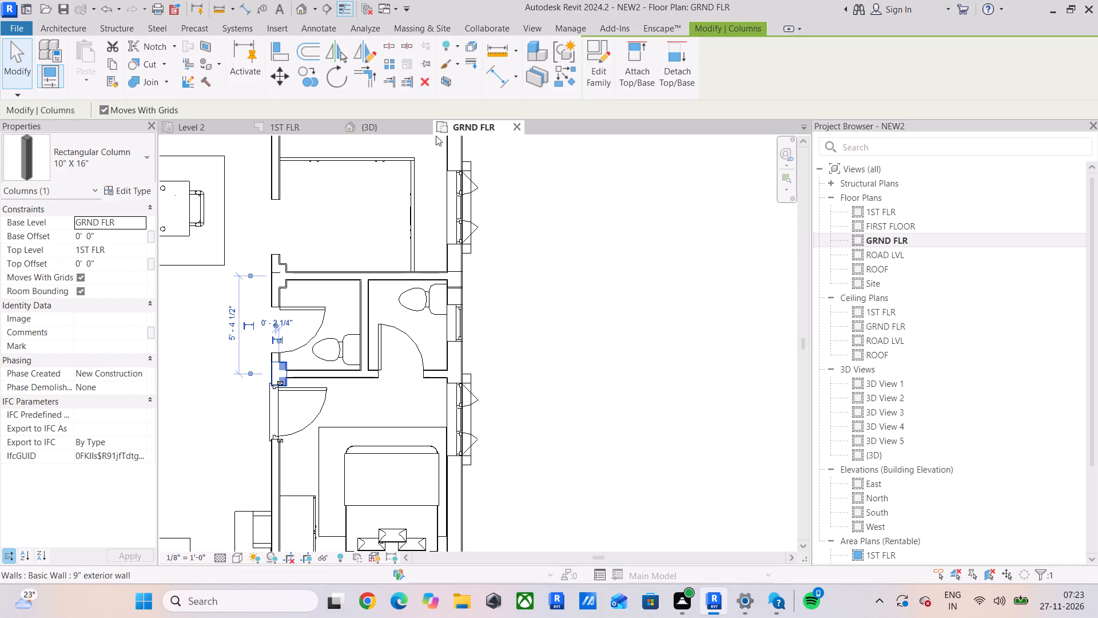
{"action": "left_click", "coordinate": [562, 82]}
{"action": "scroll", "coordinate": [427, 352], "scroll_direction": "down", "scroll_amount": 2}
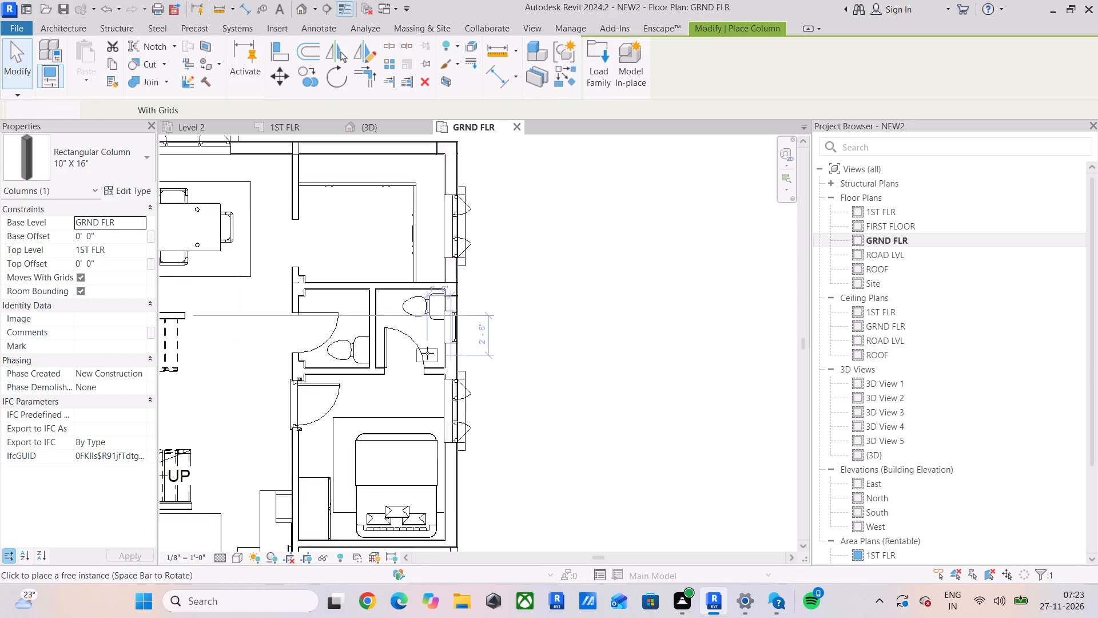
{"action": "middle_click_drag", "start_coordinate": [427, 353], "coordinate": [418, 235]}
{"action": "scroll", "coordinate": [436, 382], "scroll_direction": "up", "scroll_amount": 6}
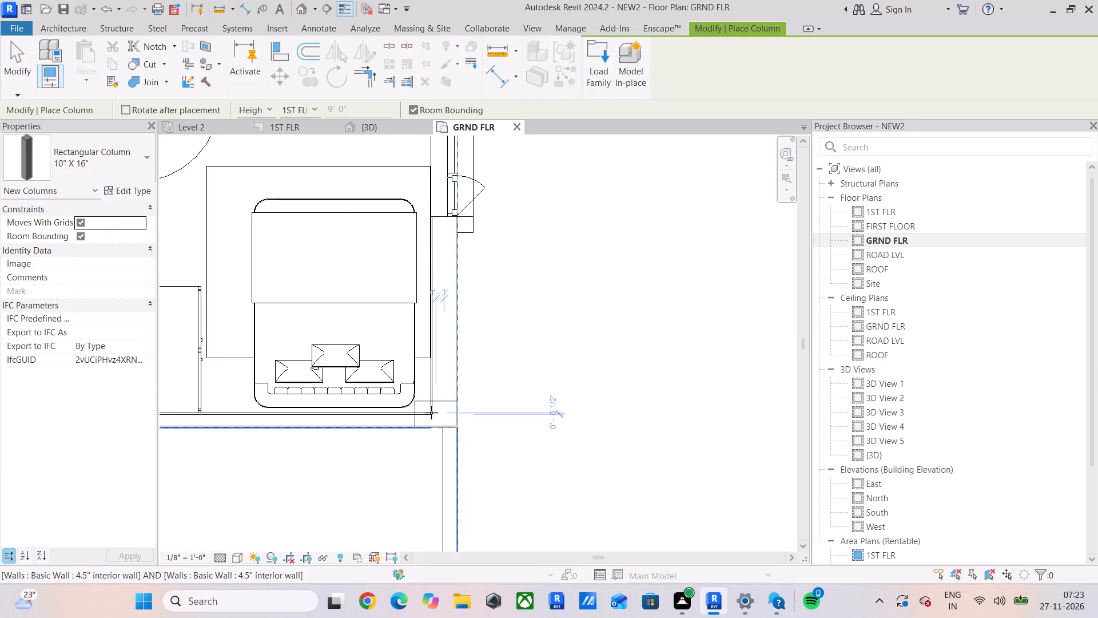
{"action": "key", "text": "space"}
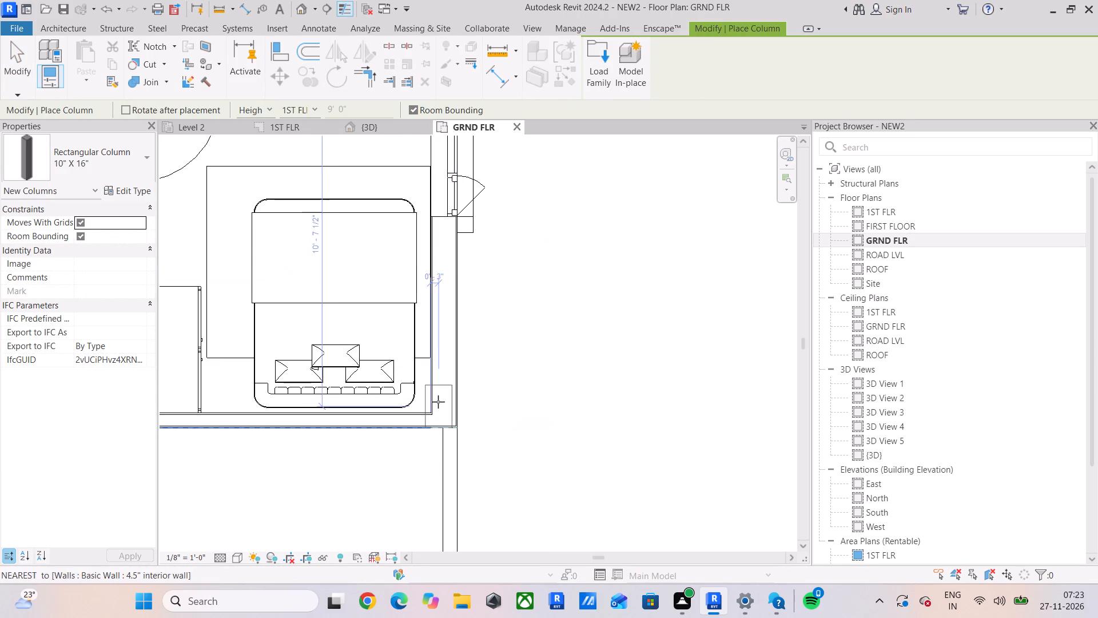
{"action": "scroll", "coordinate": [442, 402], "scroll_direction": "up", "scroll_amount": 3}
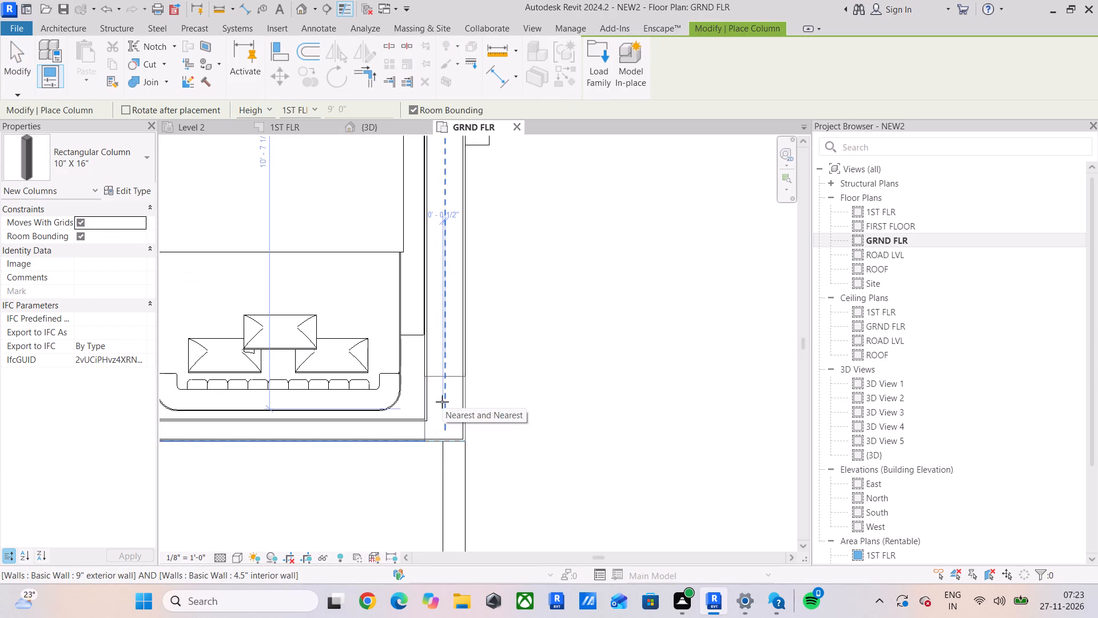
{"action": "left_click", "coordinate": [441, 413]}
{"action": "scroll", "coordinate": [277, 415], "scroll_direction": "down", "scroll_amount": 1}
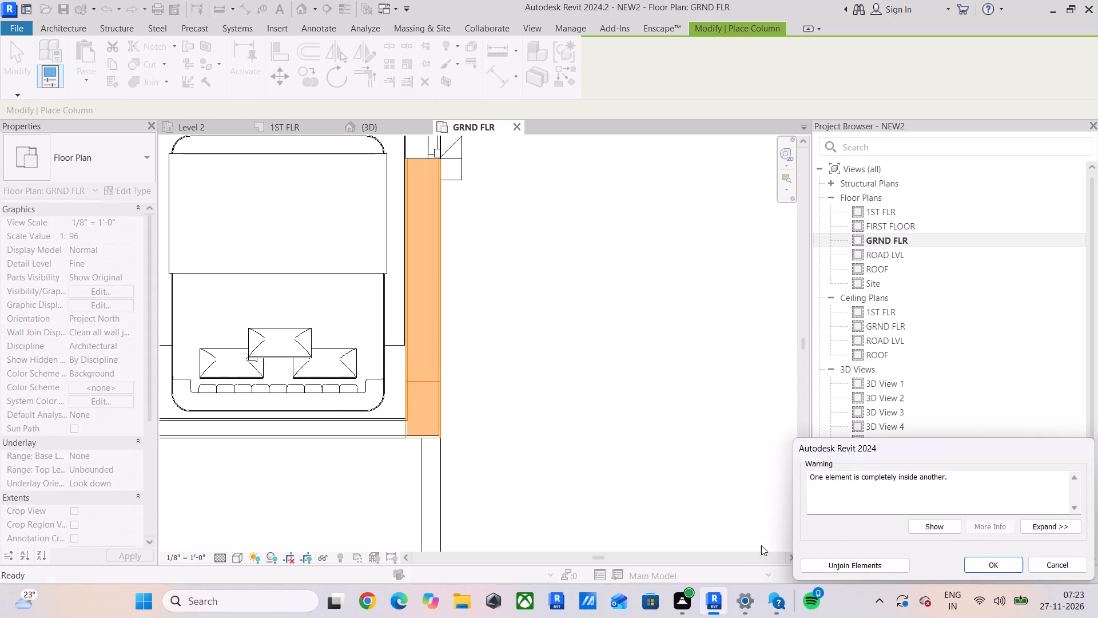
{"action": "left_click", "coordinate": [836, 562]}
Place a matching 10" X 16" column at the bedroom's south-west corner, inside the interior wall junction, lengthwise along the south wall.
{"action": "left_click", "coordinate": [415, 405]}
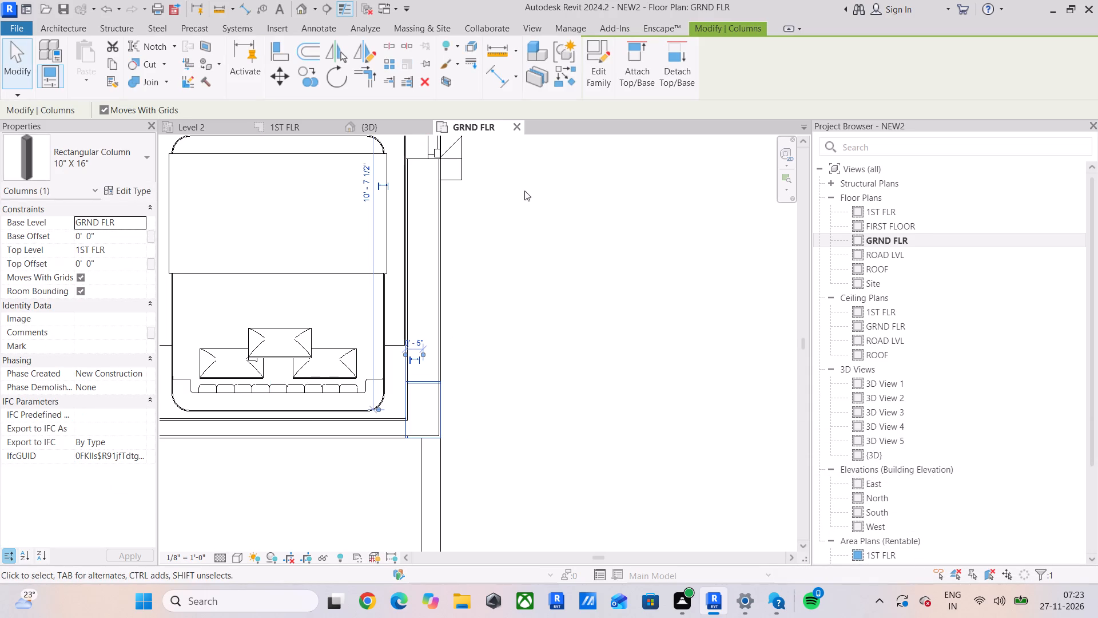
{"action": "left_click", "coordinate": [564, 79]}
{"action": "scroll", "coordinate": [350, 303], "scroll_direction": "down", "scroll_amount": 3}
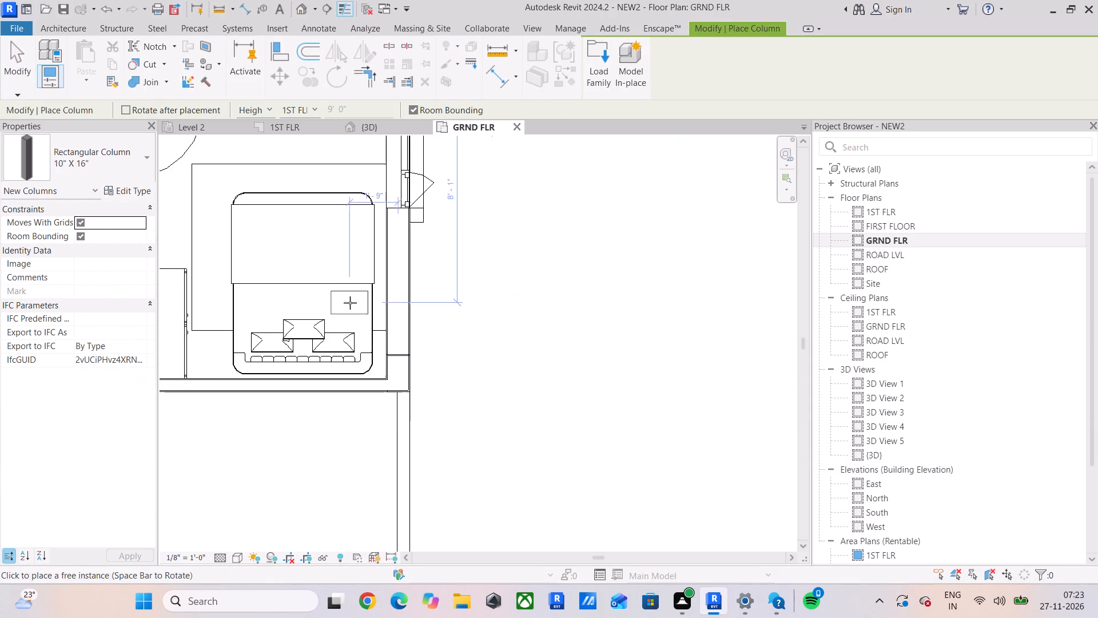
{"action": "middle_click_drag", "start_coordinate": [352, 304], "coordinate": [612, 365]}
{"action": "scroll", "coordinate": [409, 447], "scroll_direction": "up", "scroll_amount": 2}
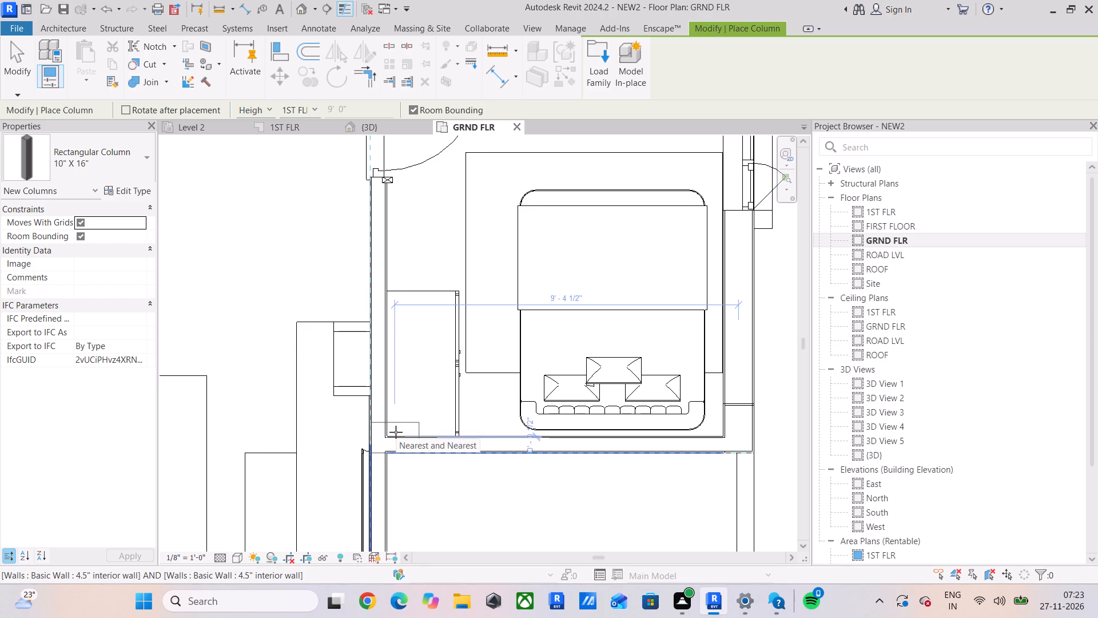
{"action": "scroll", "coordinate": [396, 432], "scroll_direction": "down", "scroll_amount": 1}
{"action": "middle_click", "coordinate": [396, 432]}
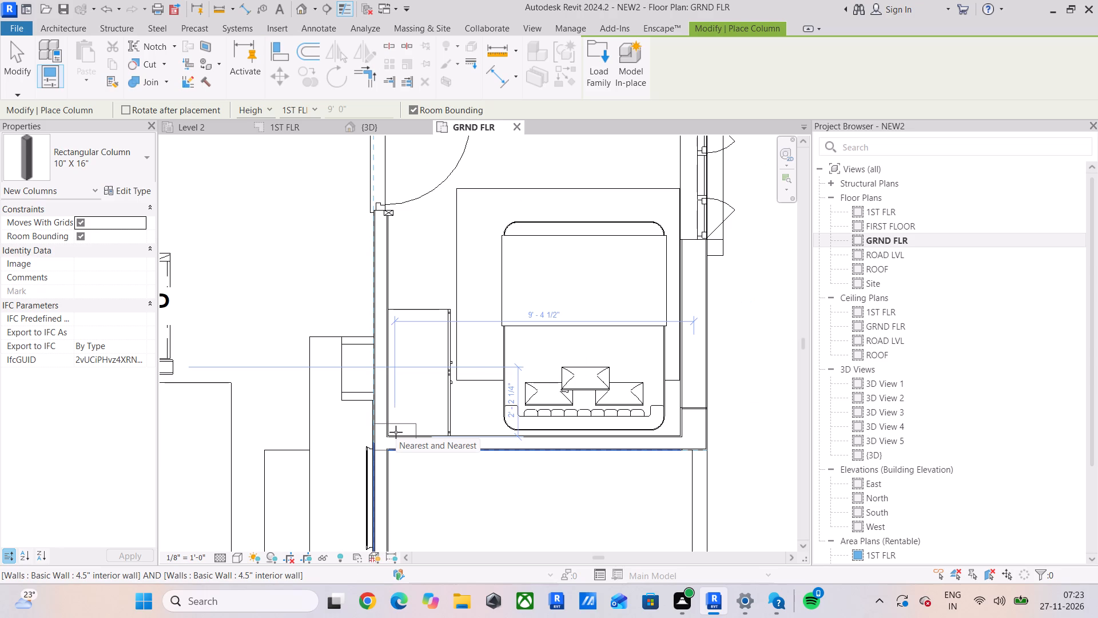
{"action": "scroll", "coordinate": [396, 432], "scroll_direction": "up", "scroll_amount": 2}
{"action": "scroll", "coordinate": [396, 432], "scroll_direction": "down", "scroll_amount": 4}
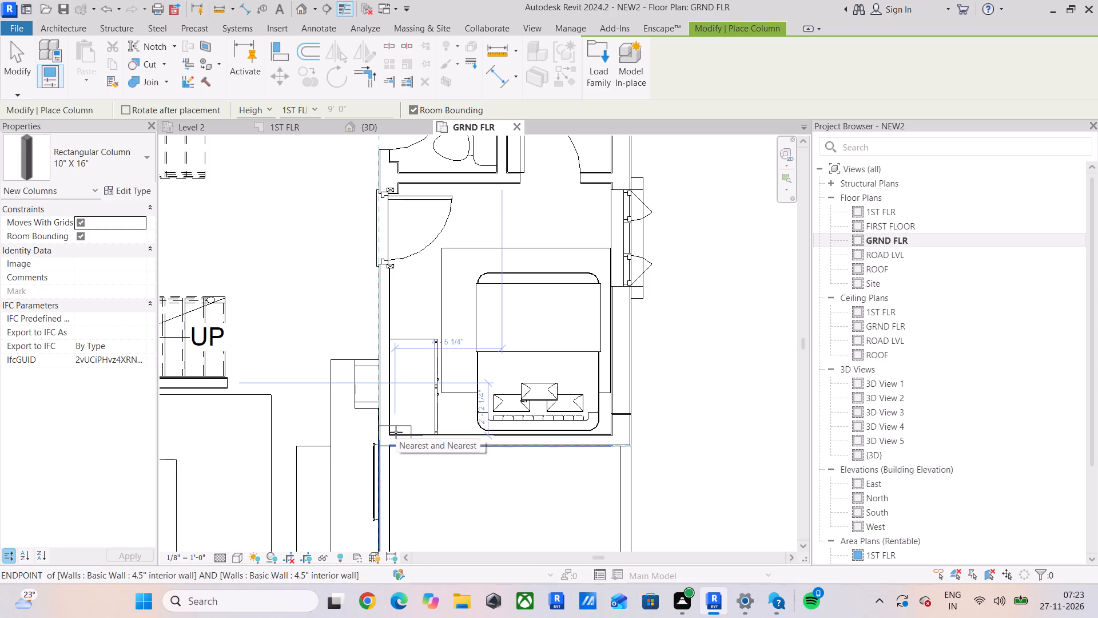
{"action": "left_click", "coordinate": [396, 432]}
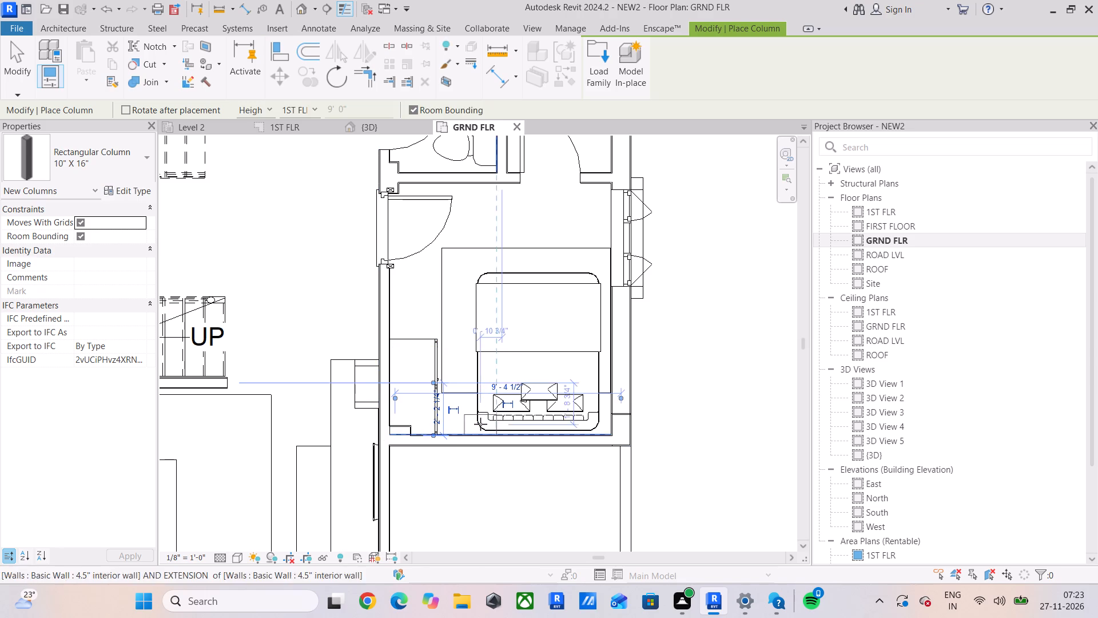
Place a 10" X 16" column lengthwise along the south exterior wall at the living room's south-east corner, and unjoin the overlapping wall.
{"action": "middle_click_drag", "start_coordinate": [384, 505], "coordinate": [507, 205]}
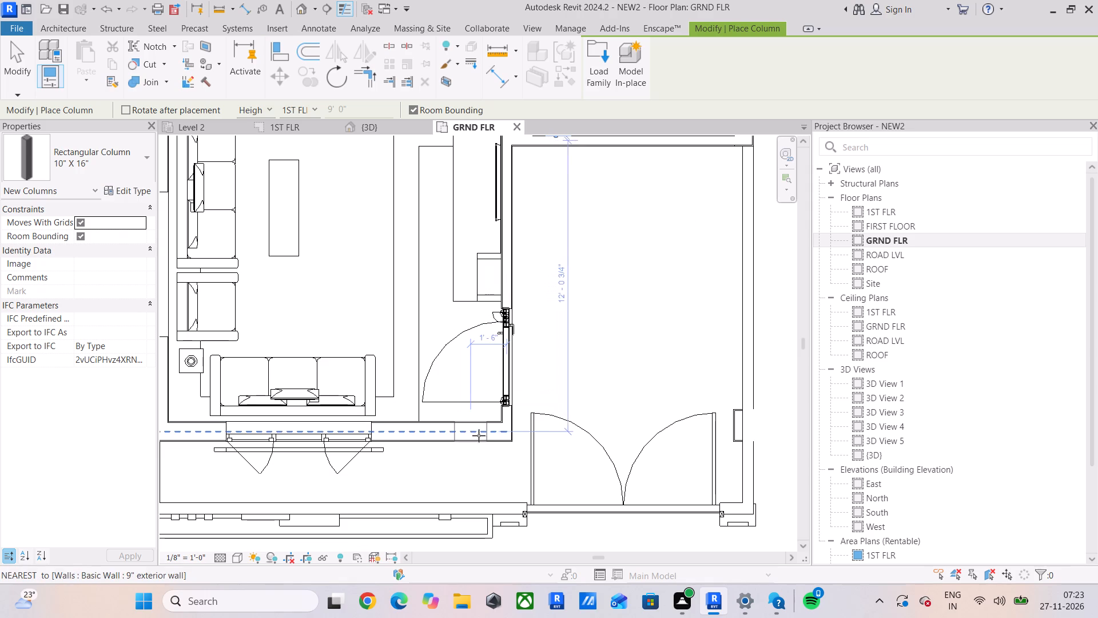
{"action": "left_click", "coordinate": [494, 434]}
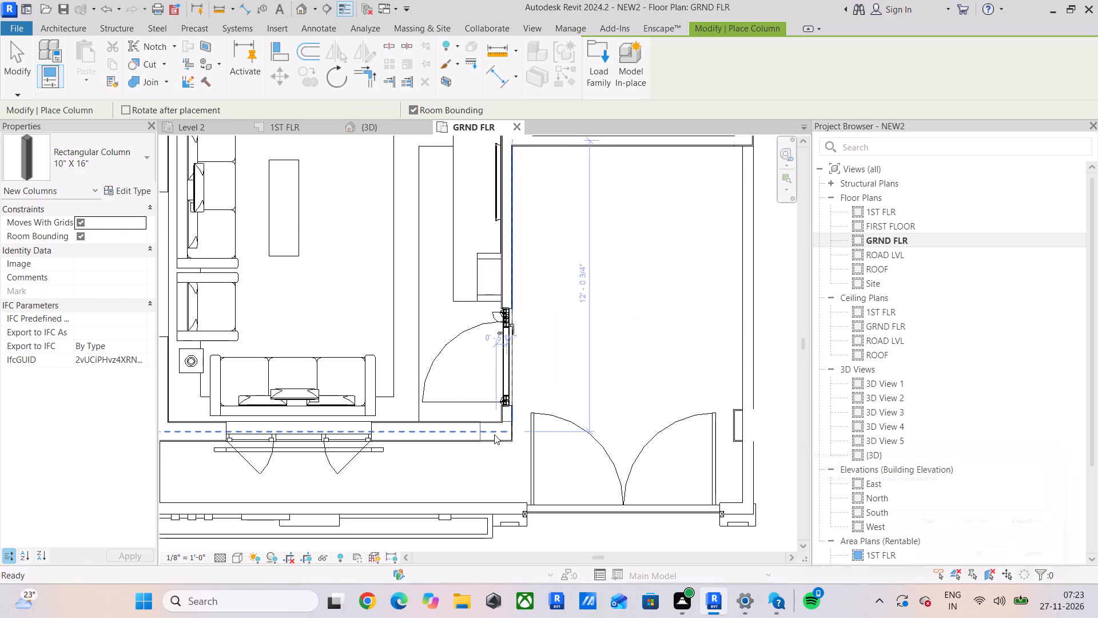
{"action": "left_click", "coordinate": [836, 568]}
Place a matching 10" X 16" column in the same orientation at the living room's south-west corner, and unjoin the overlapping wall.
{"action": "left_click", "coordinate": [498, 433]}
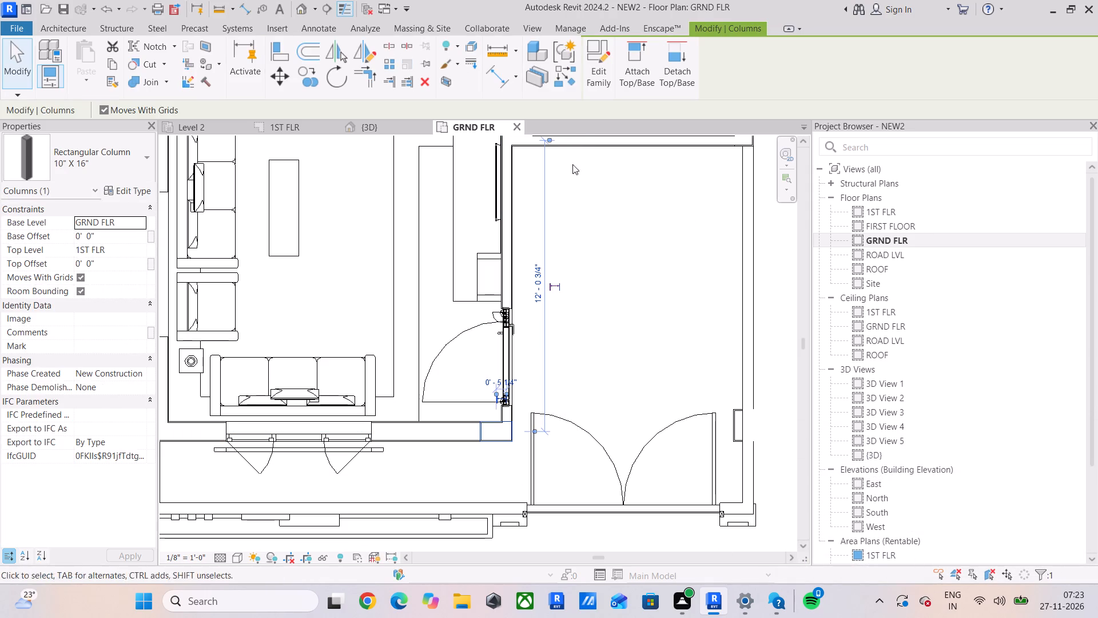
{"action": "left_click", "coordinate": [566, 85]}
{"action": "middle_click_drag", "start_coordinate": [507, 256], "coordinate": [508, 341]}
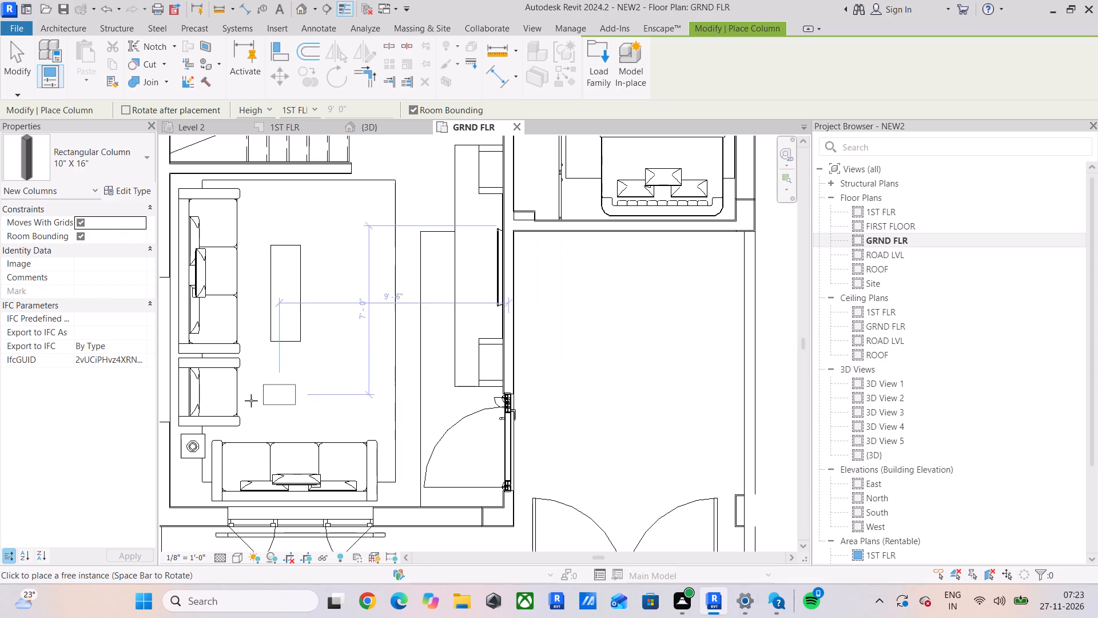
{"action": "middle_click_drag", "start_coordinate": [181, 518], "coordinate": [355, 518]}
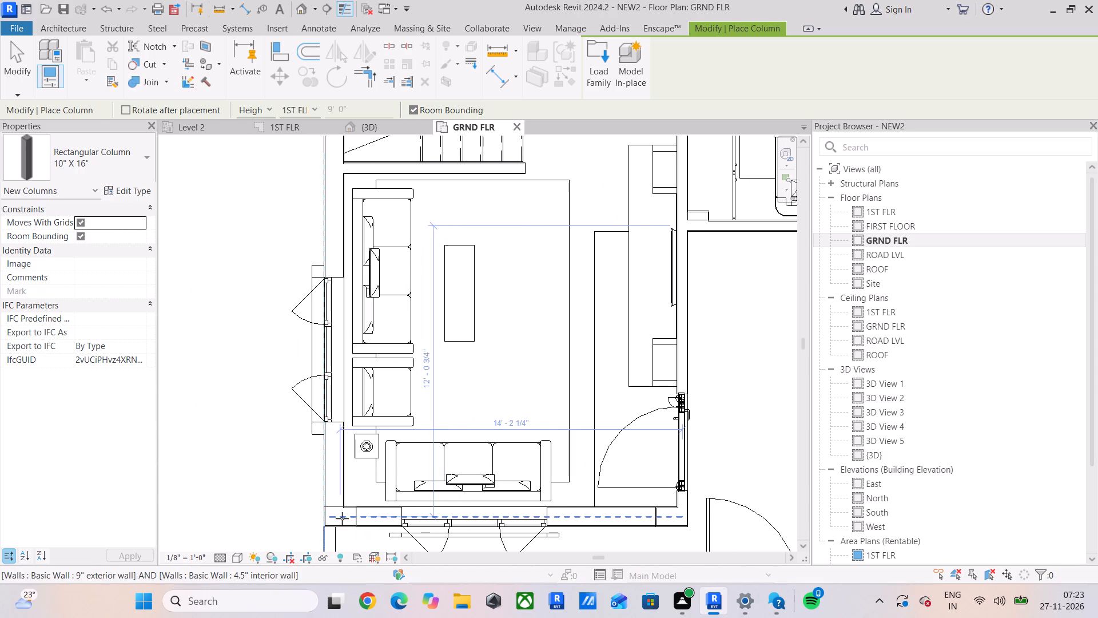
{"action": "left_click", "coordinate": [345, 521]}
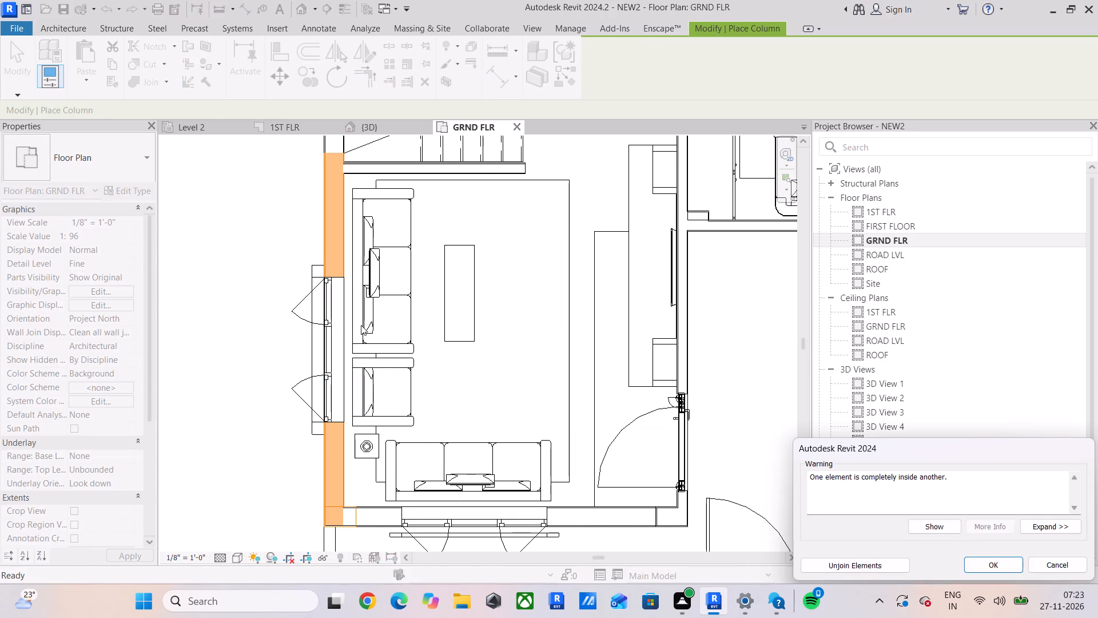
{"action": "left_click", "coordinate": [852, 569]}
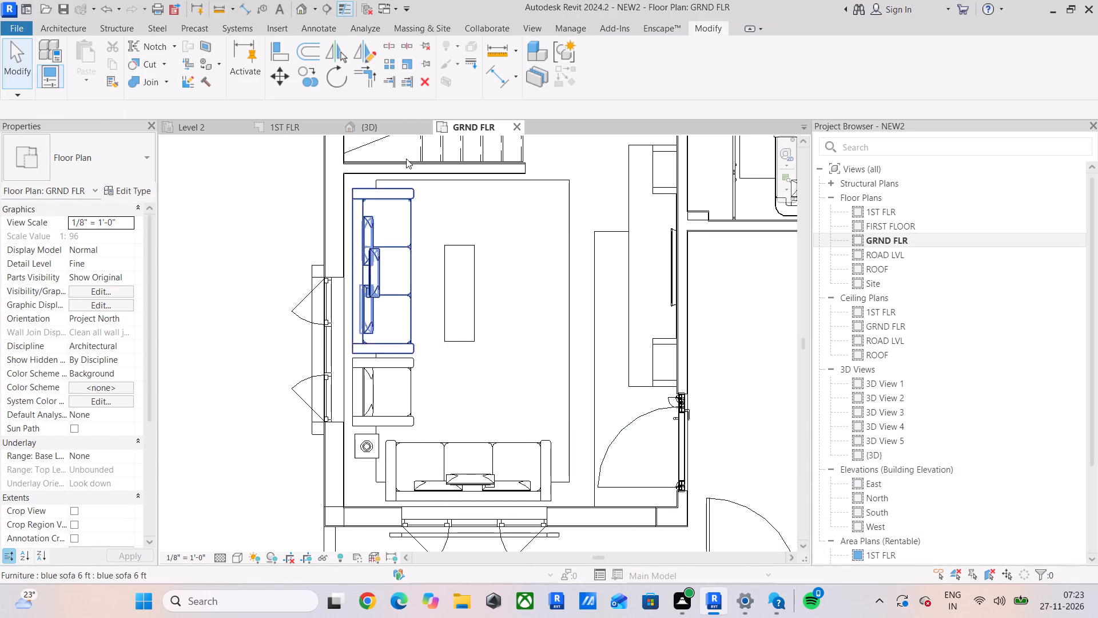
Place a matching 10" X 16" column, rotated lengthwise along the west exterior wall, where the stair's south wall meets it, and unjoin the overlapping wall.
{"action": "left_click", "coordinate": [348, 526]}
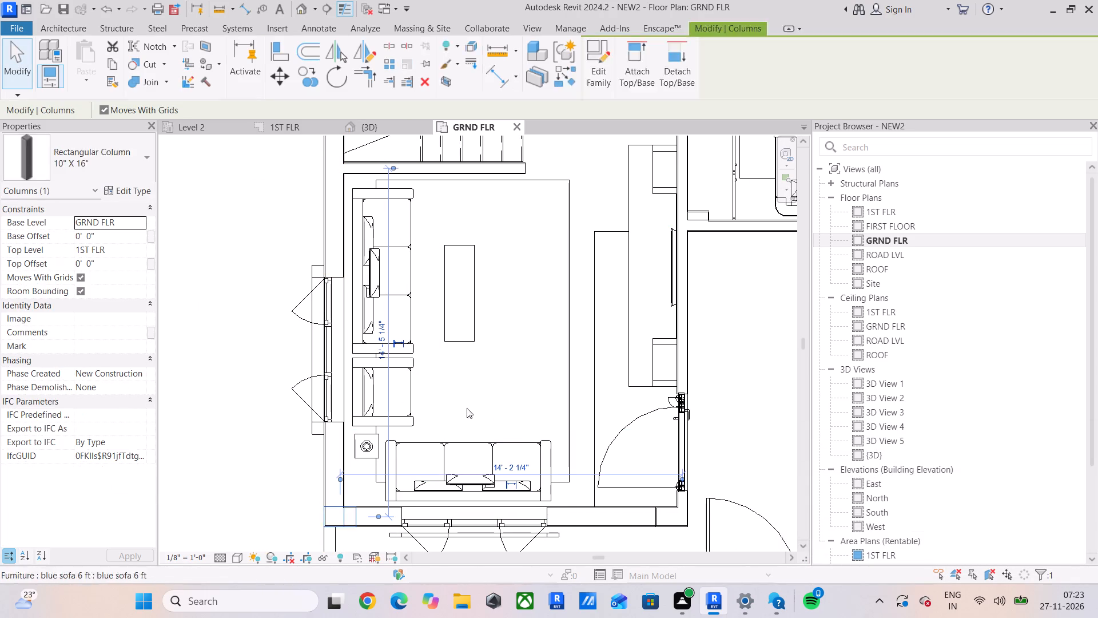
{"action": "left_click", "coordinate": [563, 84]}
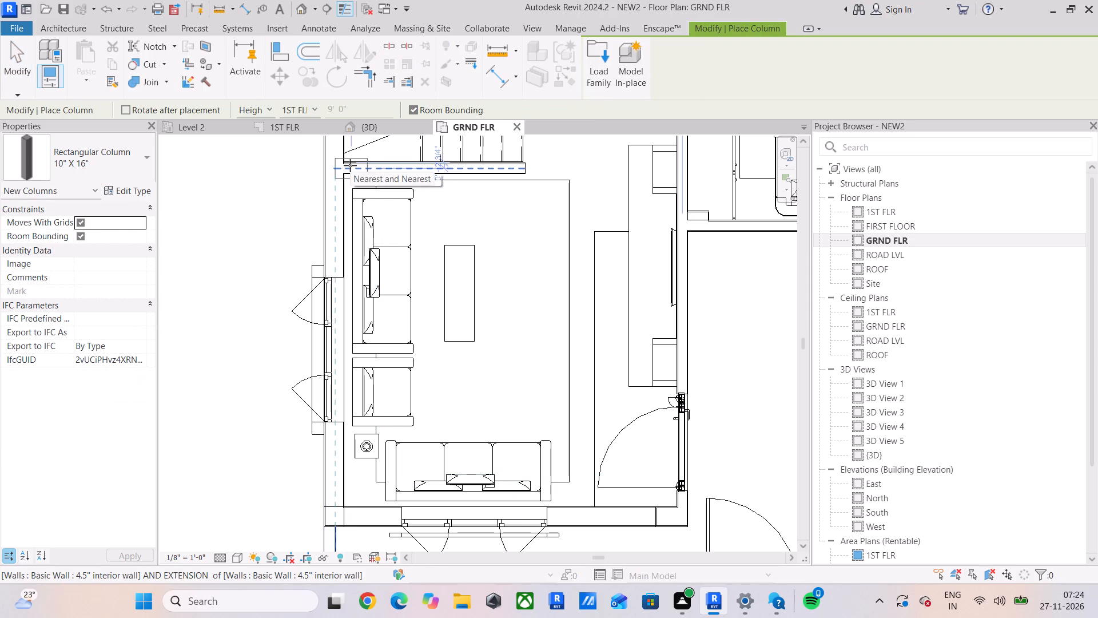
{"action": "key", "text": "space"}
{"action": "key", "text": "space"}
{"action": "middle_click_drag", "start_coordinate": [340, 166], "coordinate": [333, 274]}
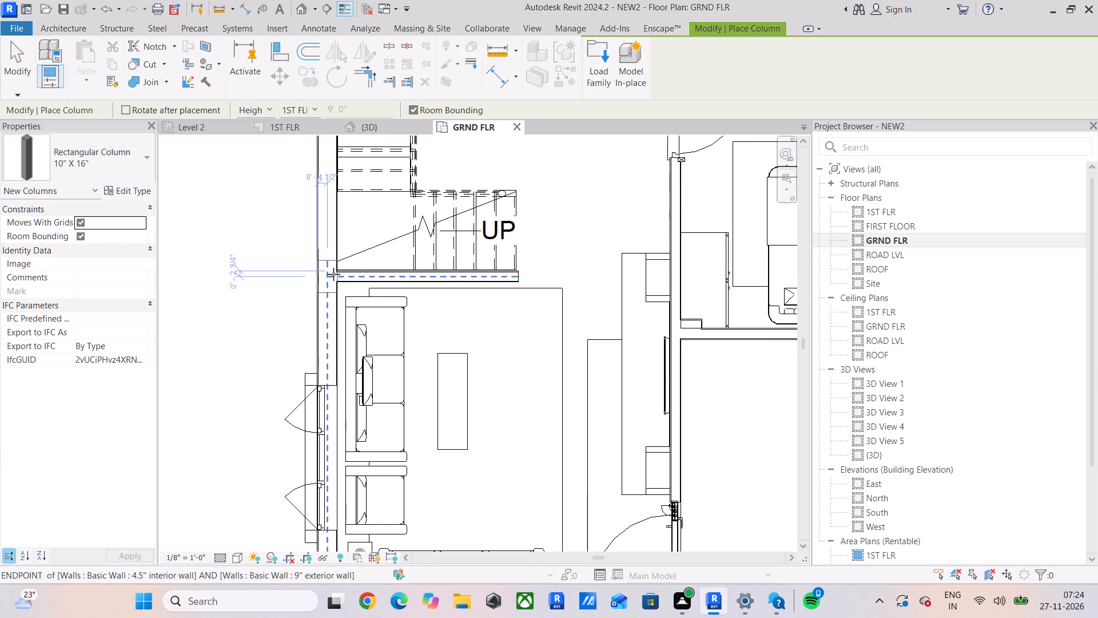
{"action": "left_click", "coordinate": [333, 274]}
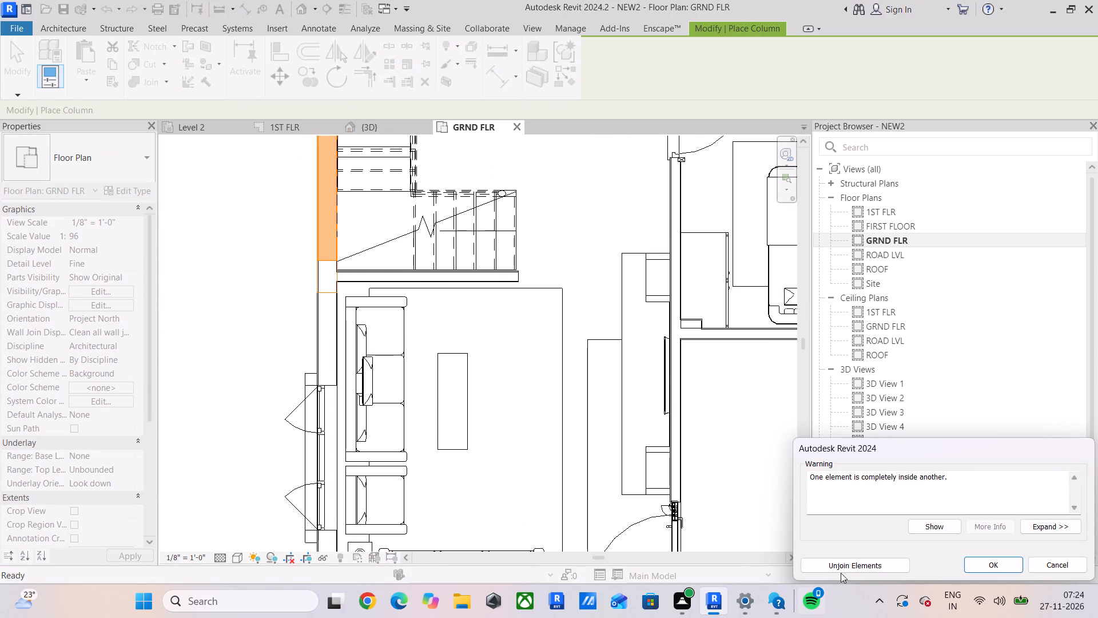
{"action": "left_click", "coordinate": [841, 568]}
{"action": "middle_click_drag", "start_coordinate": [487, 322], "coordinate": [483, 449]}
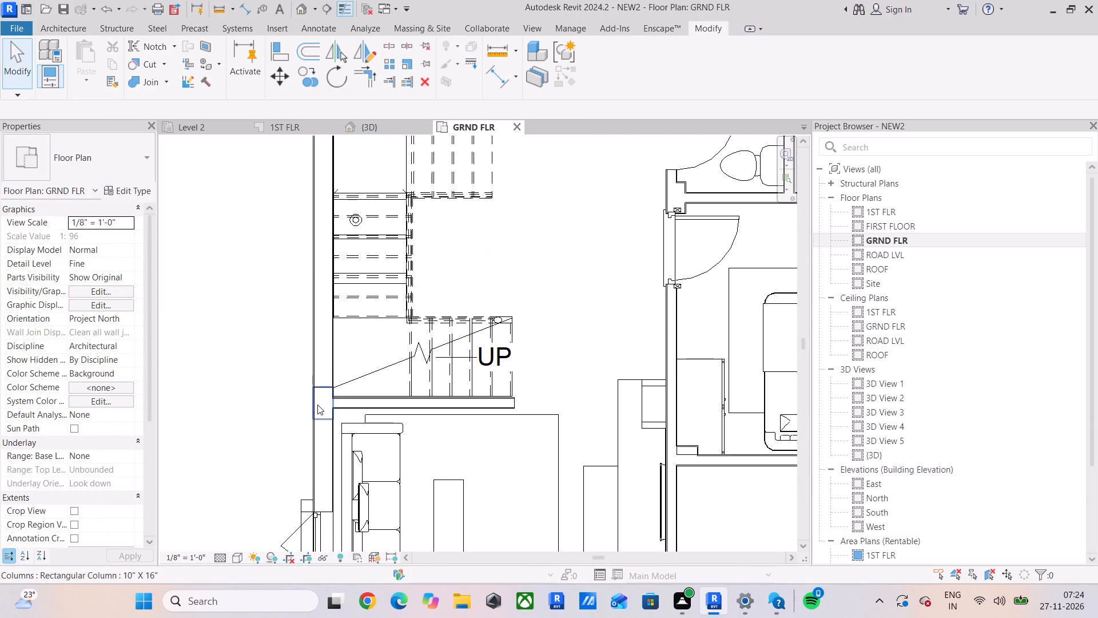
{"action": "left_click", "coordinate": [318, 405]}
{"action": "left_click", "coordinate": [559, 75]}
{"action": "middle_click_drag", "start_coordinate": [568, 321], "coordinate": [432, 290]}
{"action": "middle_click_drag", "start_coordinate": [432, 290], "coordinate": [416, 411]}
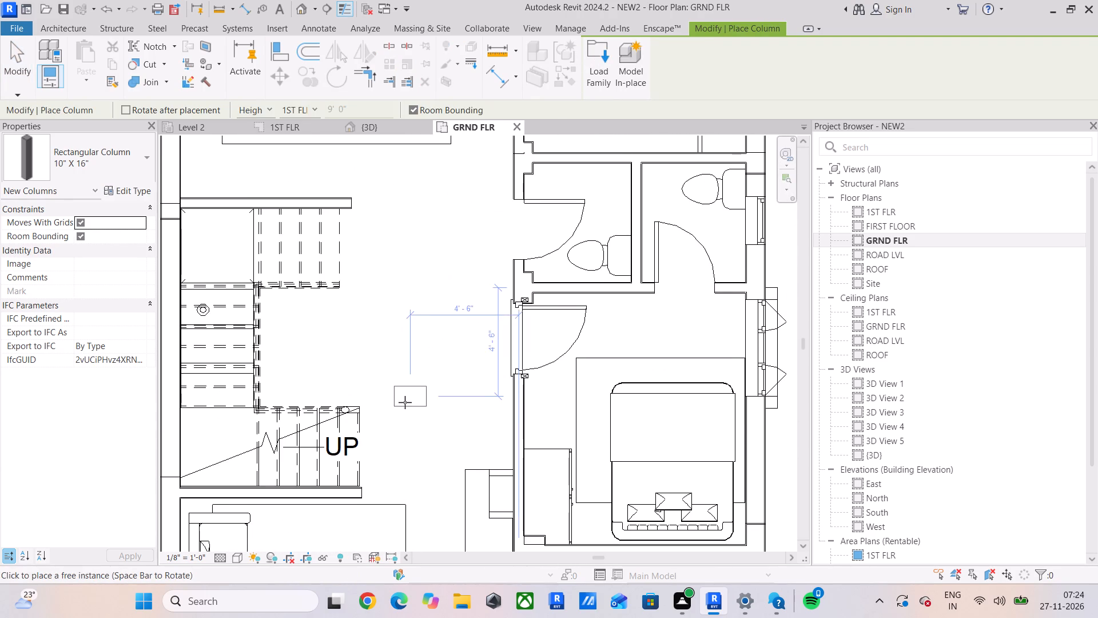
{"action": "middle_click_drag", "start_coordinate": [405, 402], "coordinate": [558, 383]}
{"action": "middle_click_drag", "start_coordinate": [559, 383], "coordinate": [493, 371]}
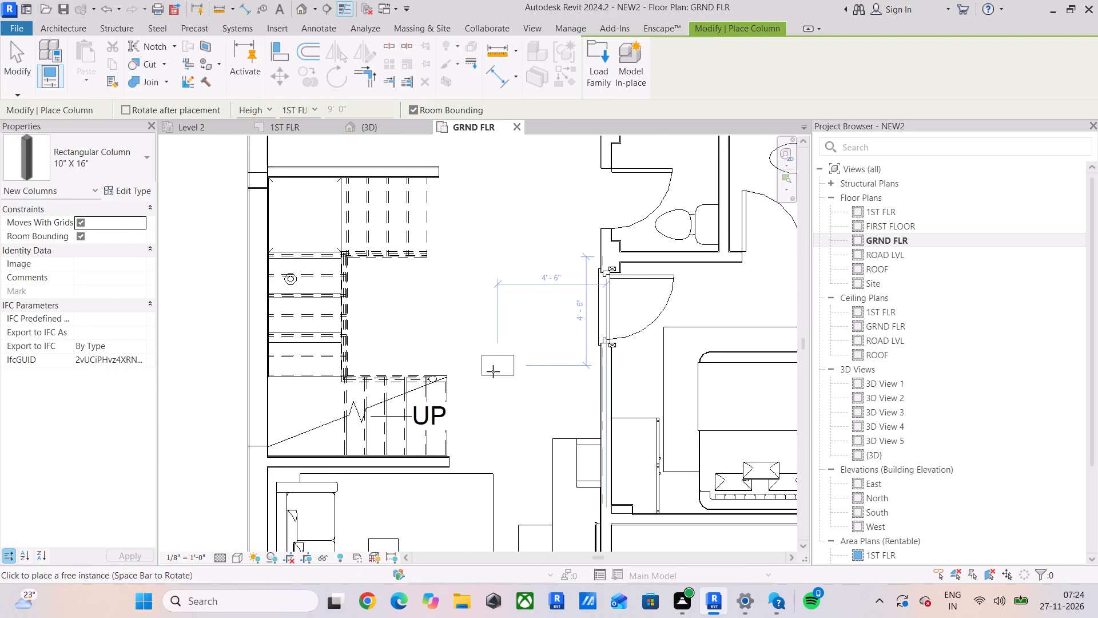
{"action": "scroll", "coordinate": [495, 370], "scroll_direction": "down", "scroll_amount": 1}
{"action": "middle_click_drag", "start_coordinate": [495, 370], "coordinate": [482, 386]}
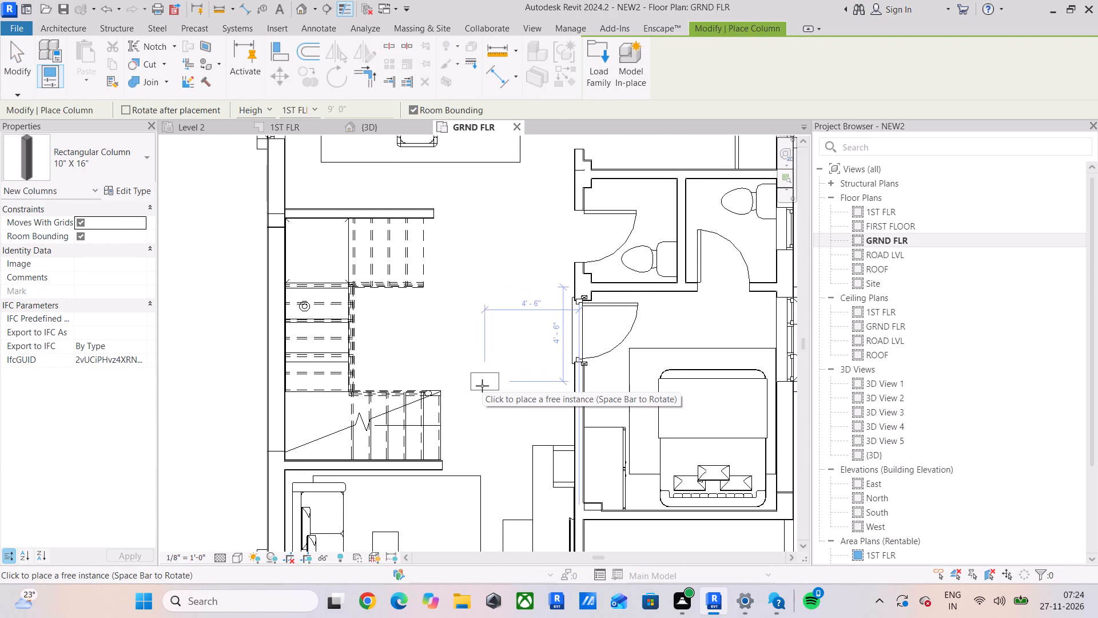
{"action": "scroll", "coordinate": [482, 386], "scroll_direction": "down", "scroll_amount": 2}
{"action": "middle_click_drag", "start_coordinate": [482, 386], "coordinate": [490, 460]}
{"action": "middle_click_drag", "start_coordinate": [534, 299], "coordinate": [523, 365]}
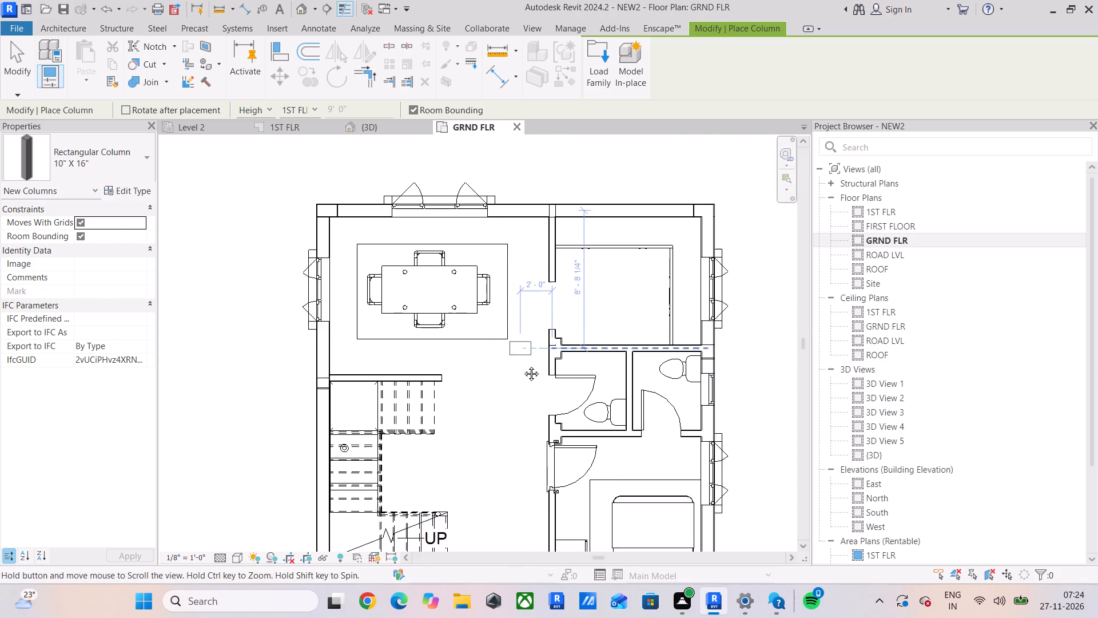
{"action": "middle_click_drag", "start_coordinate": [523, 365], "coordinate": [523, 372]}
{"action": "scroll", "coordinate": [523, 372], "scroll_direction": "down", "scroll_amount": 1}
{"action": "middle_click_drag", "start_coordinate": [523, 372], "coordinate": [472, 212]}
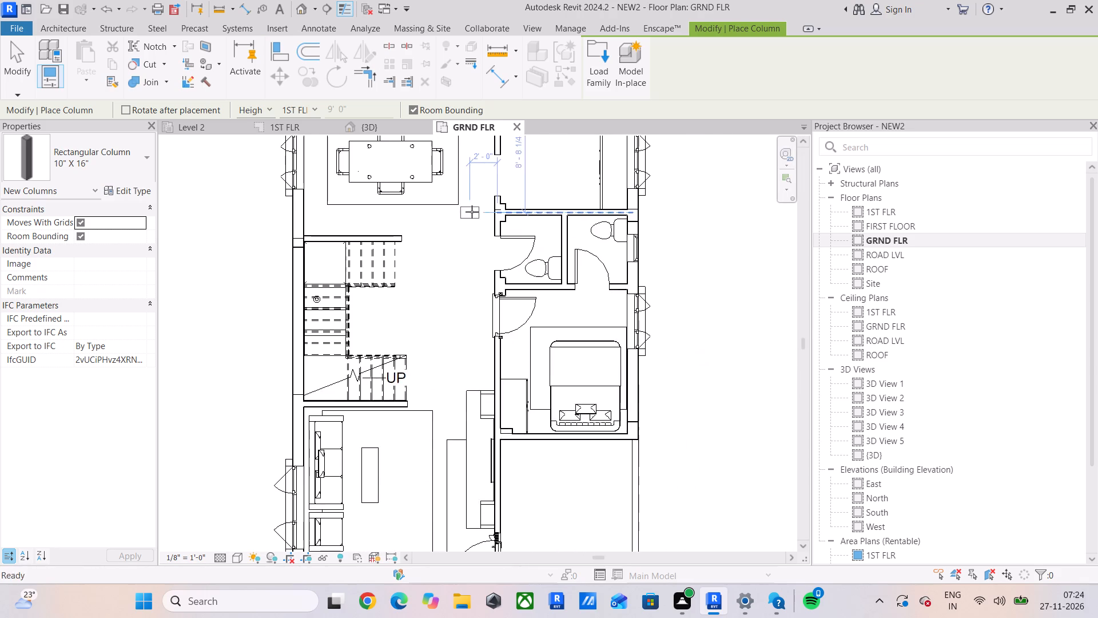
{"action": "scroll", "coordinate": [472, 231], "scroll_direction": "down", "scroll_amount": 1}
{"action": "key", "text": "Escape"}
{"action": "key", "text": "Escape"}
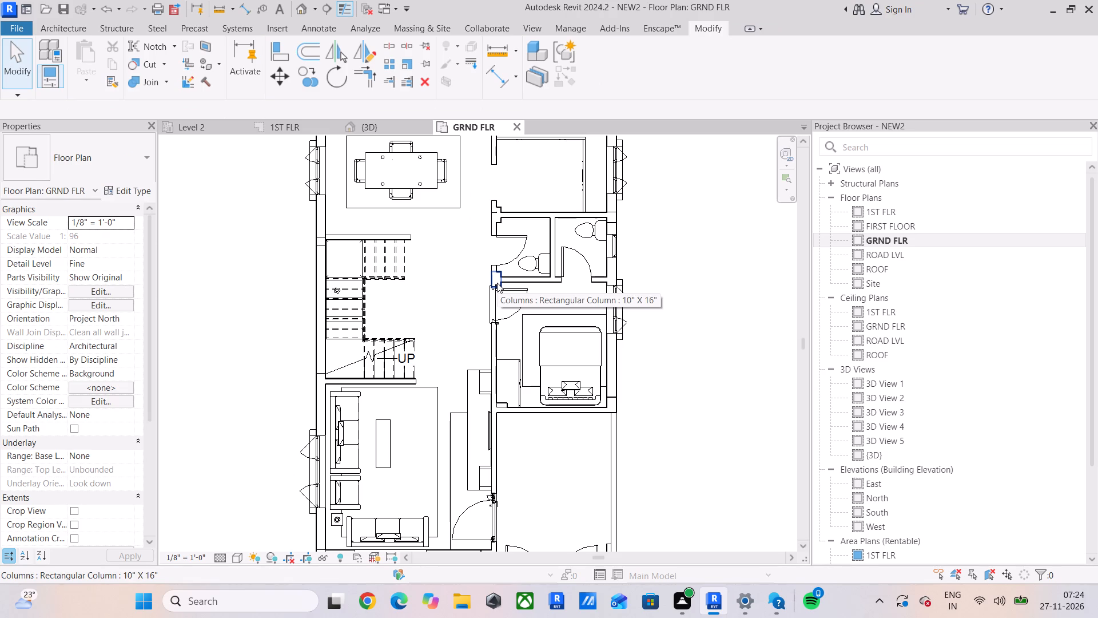
Examine the ground floor column layout around the staircase, toilets, bedroom, living room and front gate area.
{"action": "scroll", "coordinate": [496, 283], "scroll_direction": "up", "scroll_amount": 1}
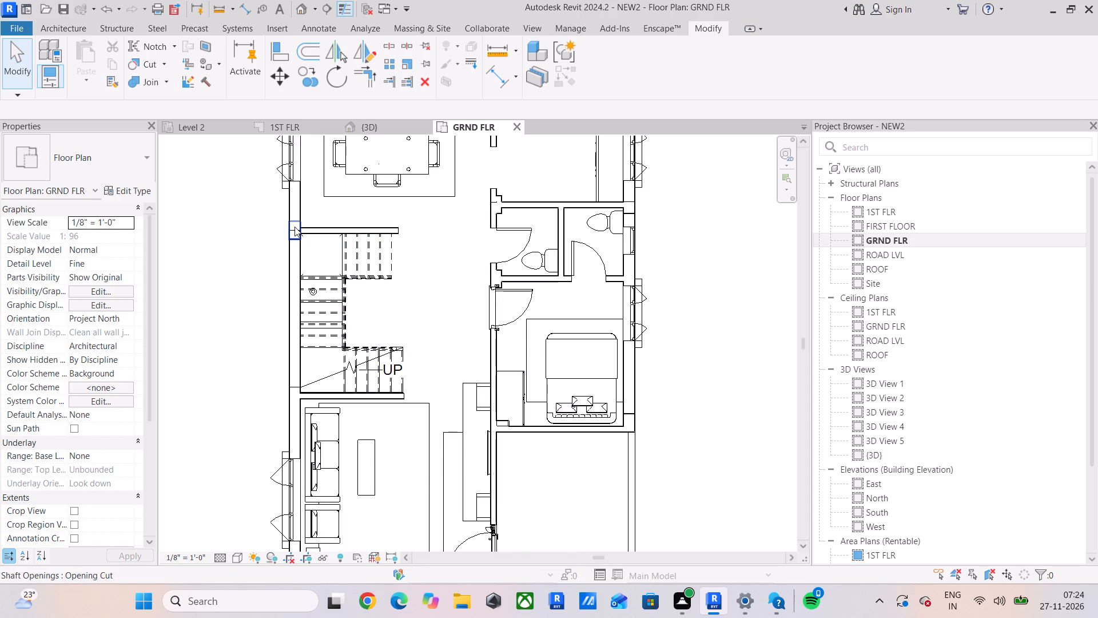
{"action": "scroll", "coordinate": [295, 227], "scroll_direction": "up", "scroll_amount": 2}
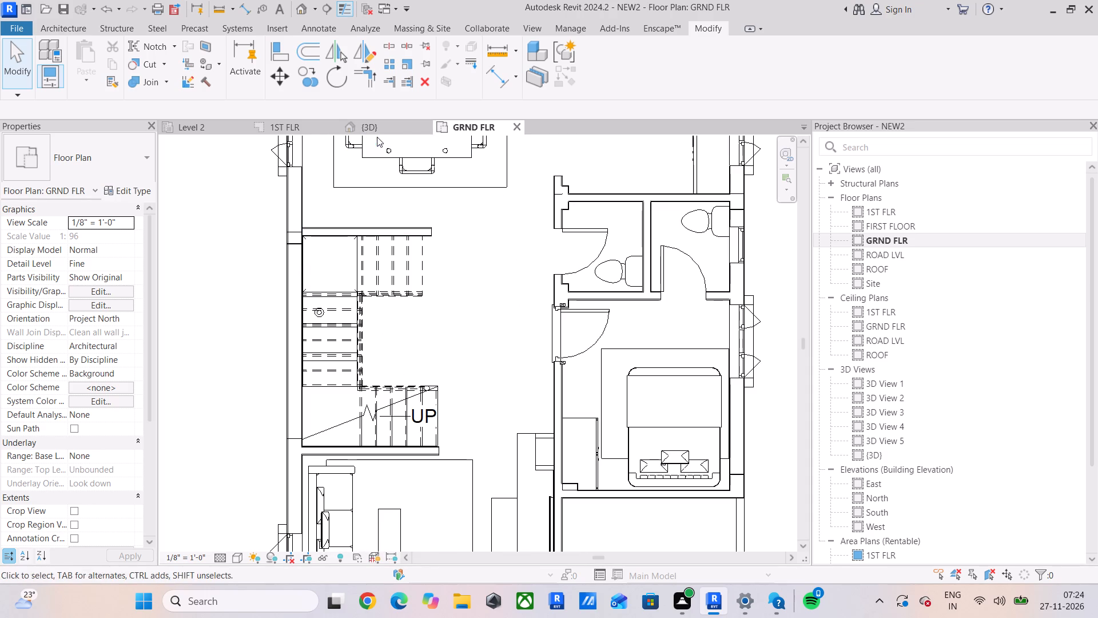
{"action": "left_click", "coordinate": [72, 30]}
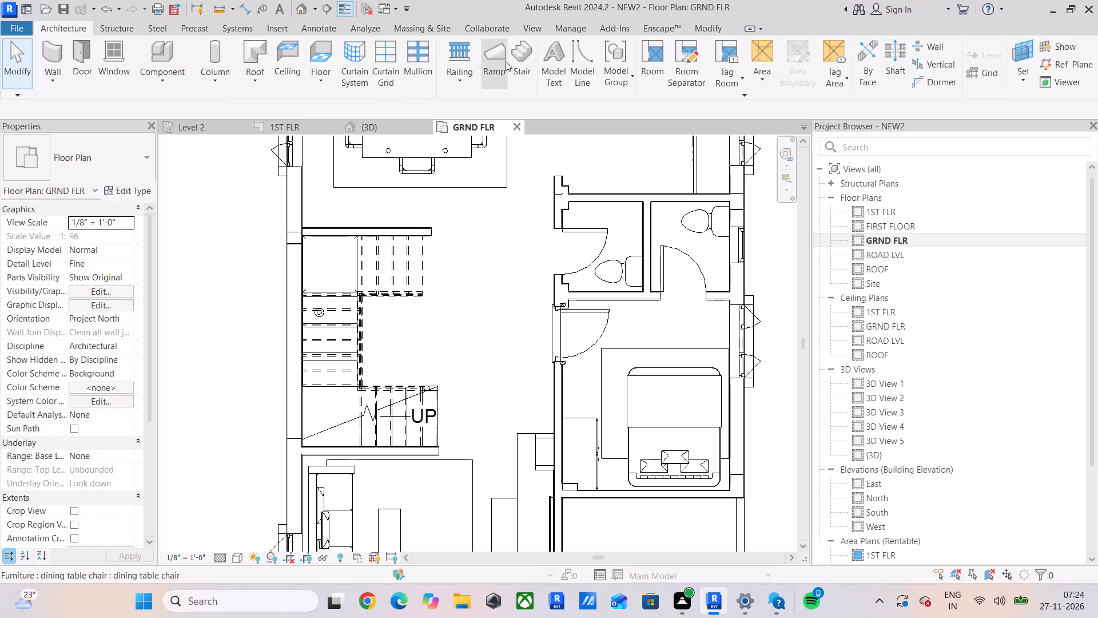
{"action": "scroll", "coordinate": [549, 207], "scroll_direction": "down", "scroll_amount": 3}
{"action": "scroll", "coordinate": [490, 224], "scroll_direction": "down", "scroll_amount": 2}
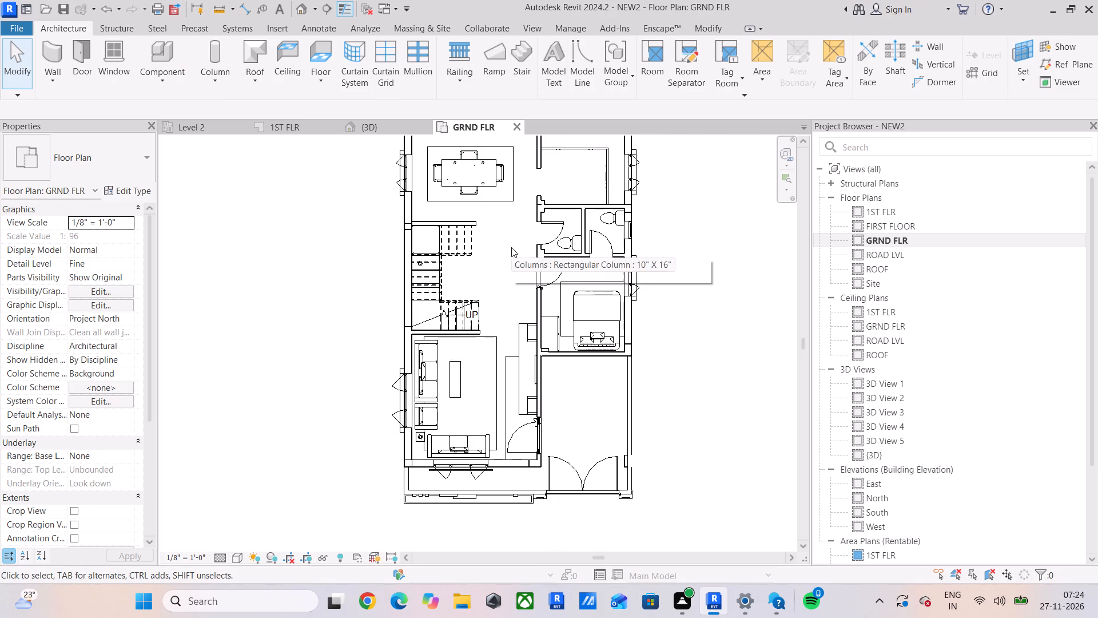
{"action": "scroll", "coordinate": [595, 368], "scroll_direction": "up", "scroll_amount": 1}
{"action": "middle_click_drag", "start_coordinate": [604, 371], "coordinate": [557, 302]}
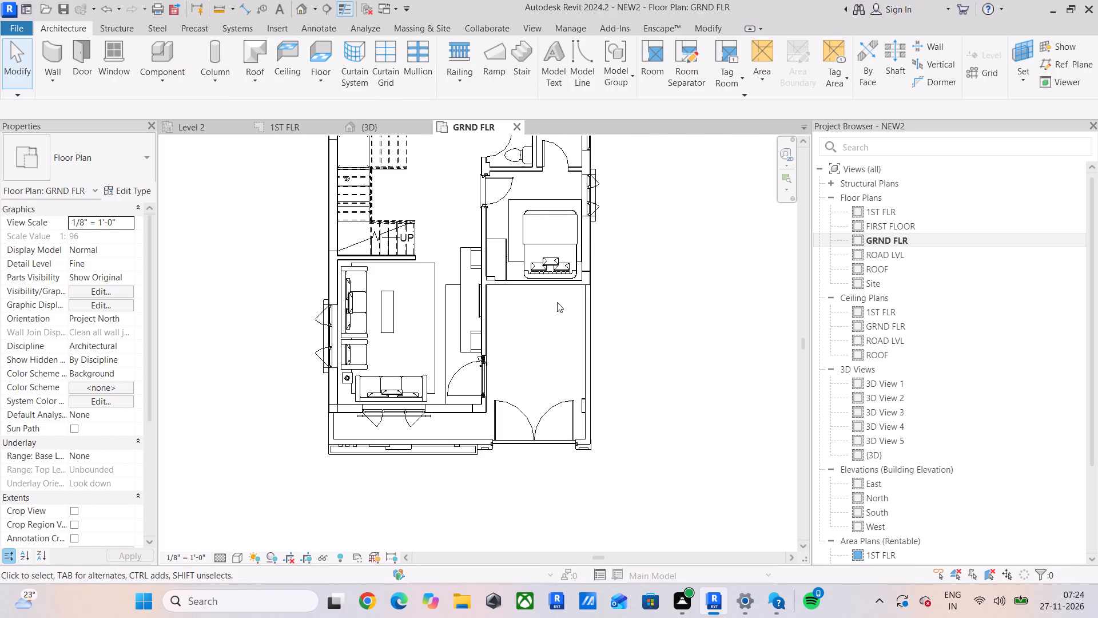
{"action": "scroll", "coordinate": [600, 422], "scroll_direction": "up", "scroll_amount": 5}
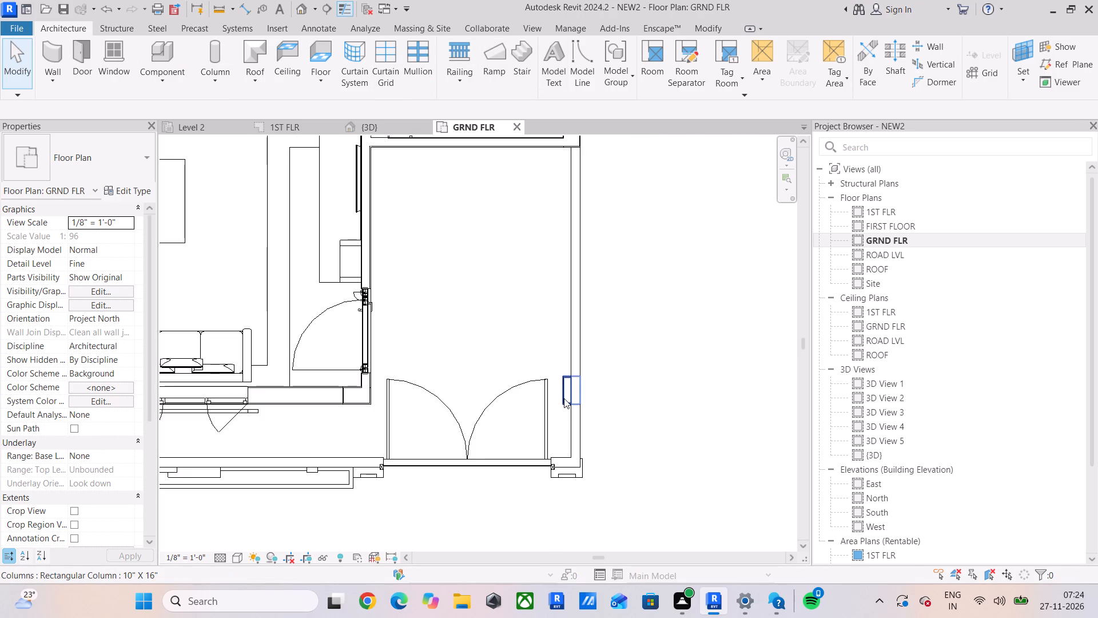
{"action": "scroll", "coordinate": [531, 301], "scroll_direction": "down", "scroll_amount": 4}
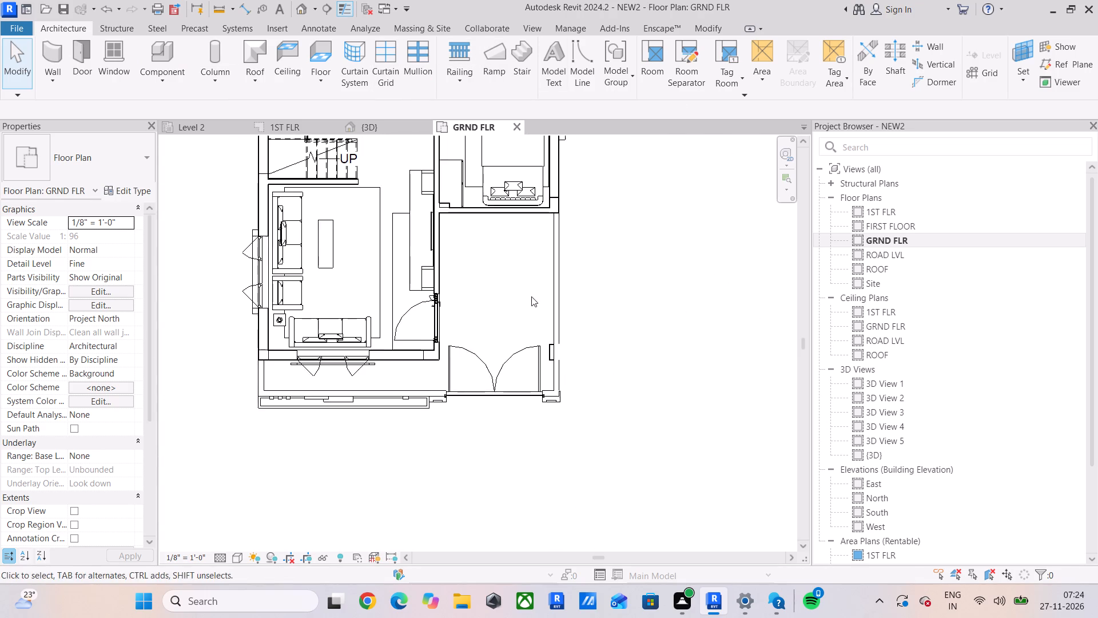
{"action": "middle_click_drag", "start_coordinate": [531, 296], "coordinate": [553, 328]}
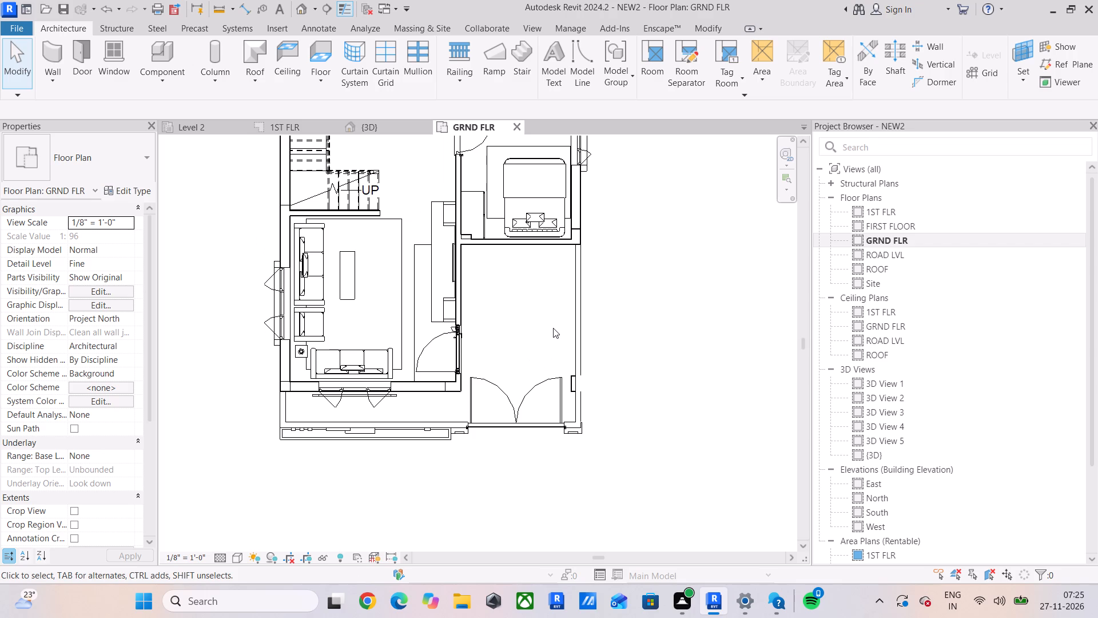
{"action": "scroll", "coordinate": [553, 328], "scroll_direction": "down", "scroll_amount": 2}
{"action": "middle_click_drag", "start_coordinate": [553, 328], "coordinate": [527, 383]}
{"action": "scroll", "coordinate": [462, 406], "scroll_direction": "up", "scroll_amount": 4}
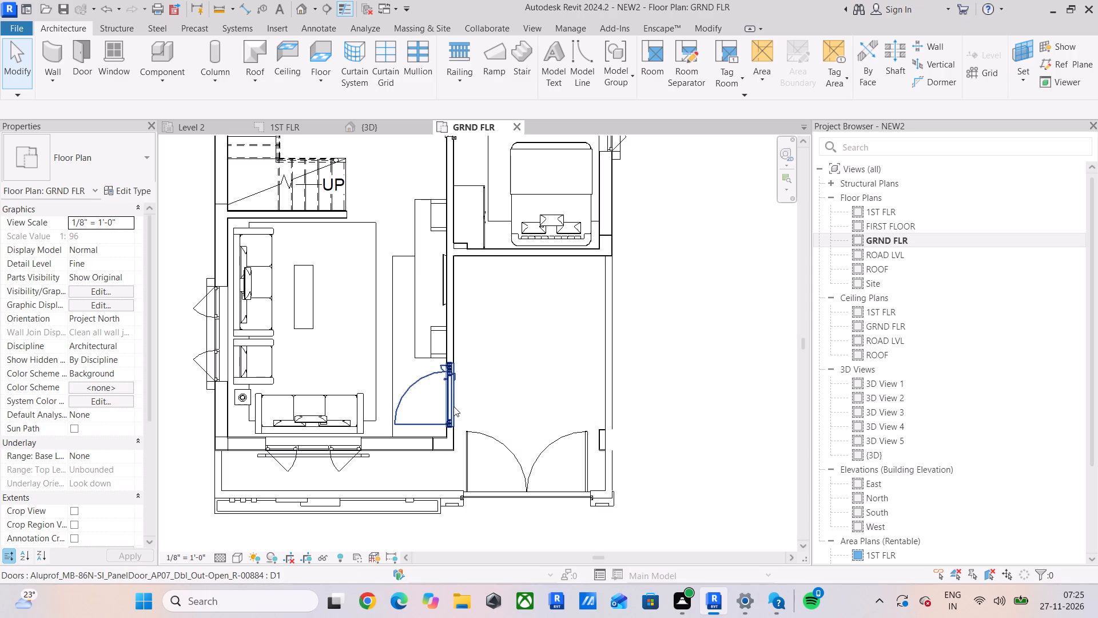
{"action": "scroll", "coordinate": [522, 427], "scroll_direction": "down", "scroll_amount": 2}
{"action": "middle_click_drag", "start_coordinate": [530, 438], "coordinate": [547, 478]}
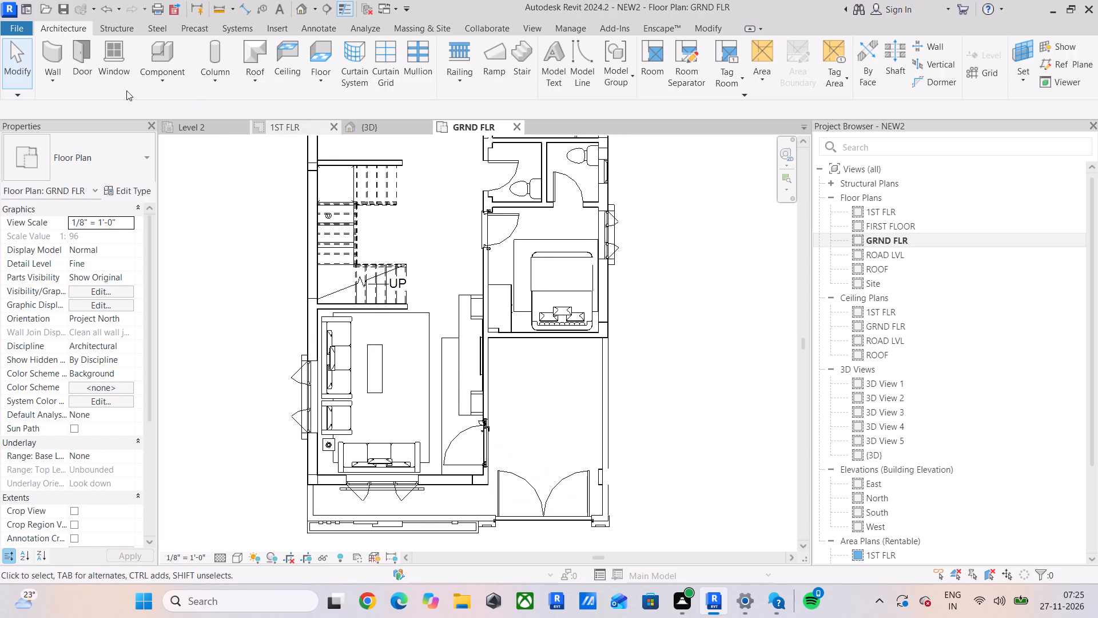
Save the project.
{"action": "key", "text": "ctrl+s"}
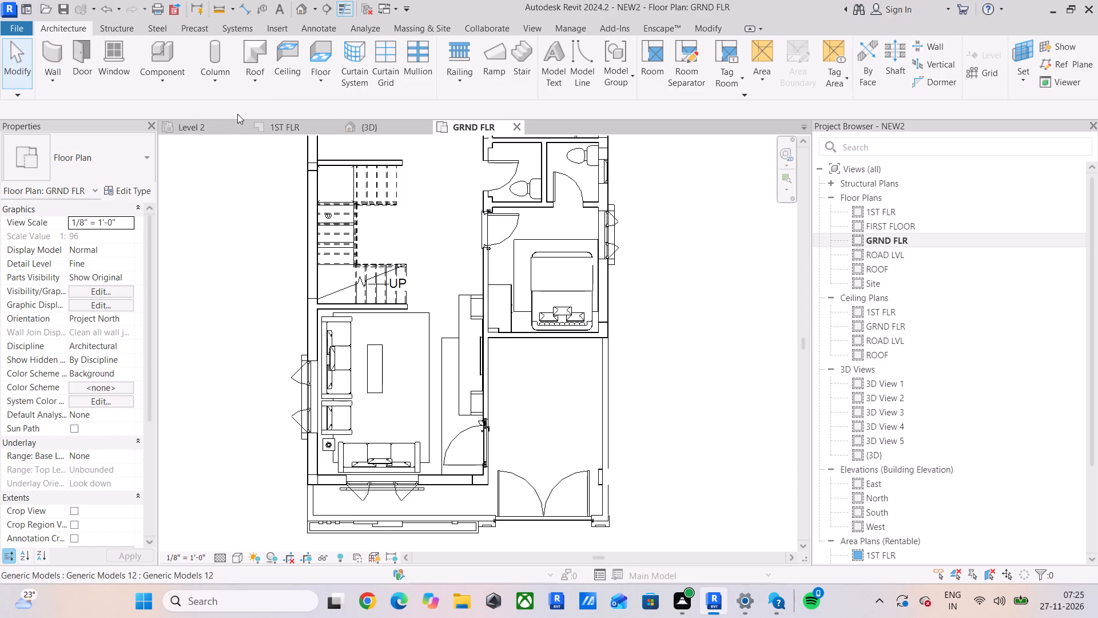
Switch to Project1's Level 2 structural plan and close the open GRND FLR, {3D} and 1ST FLR views of NEW2.
{"action": "left_click", "coordinate": [206, 124]}
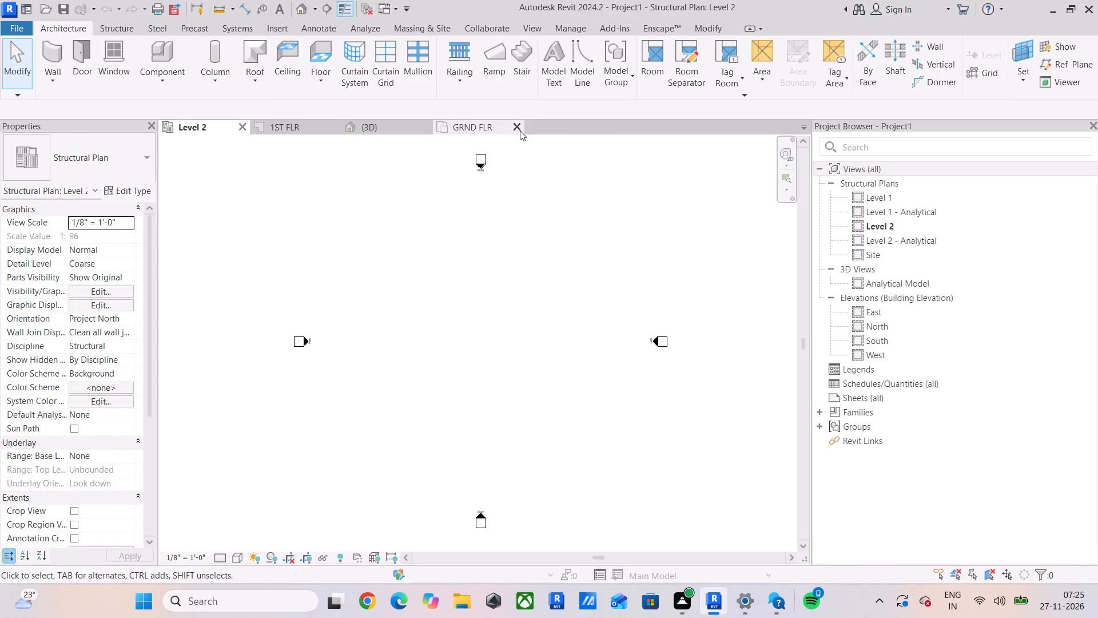
{"action": "left_click", "coordinate": [518, 124]}
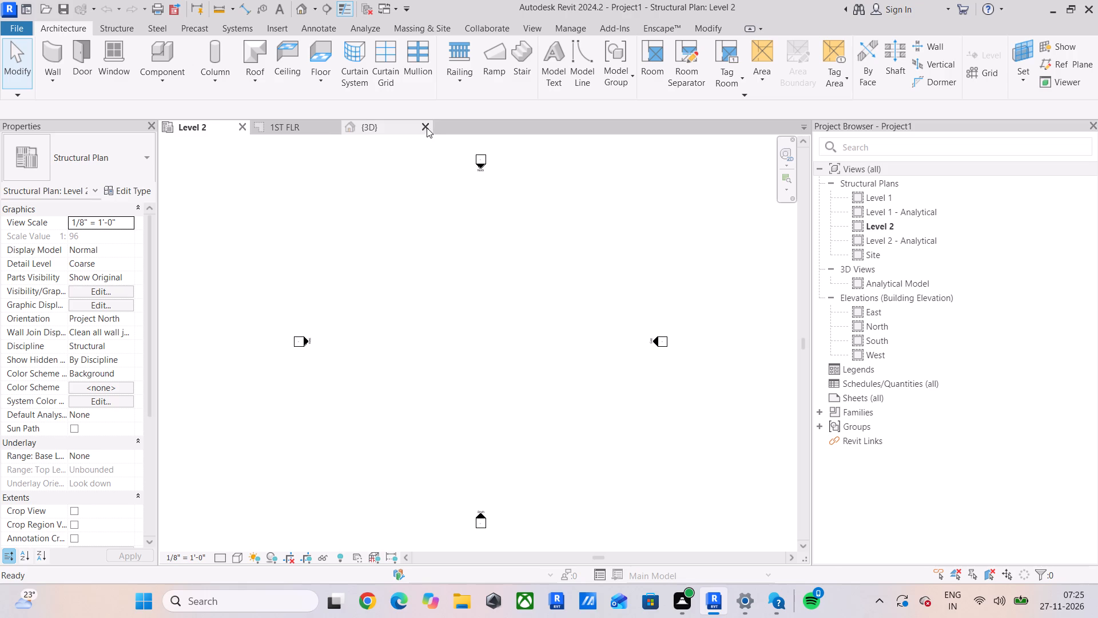
{"action": "left_click", "coordinate": [427, 128]}
{"action": "left_click", "coordinate": [333, 125]}
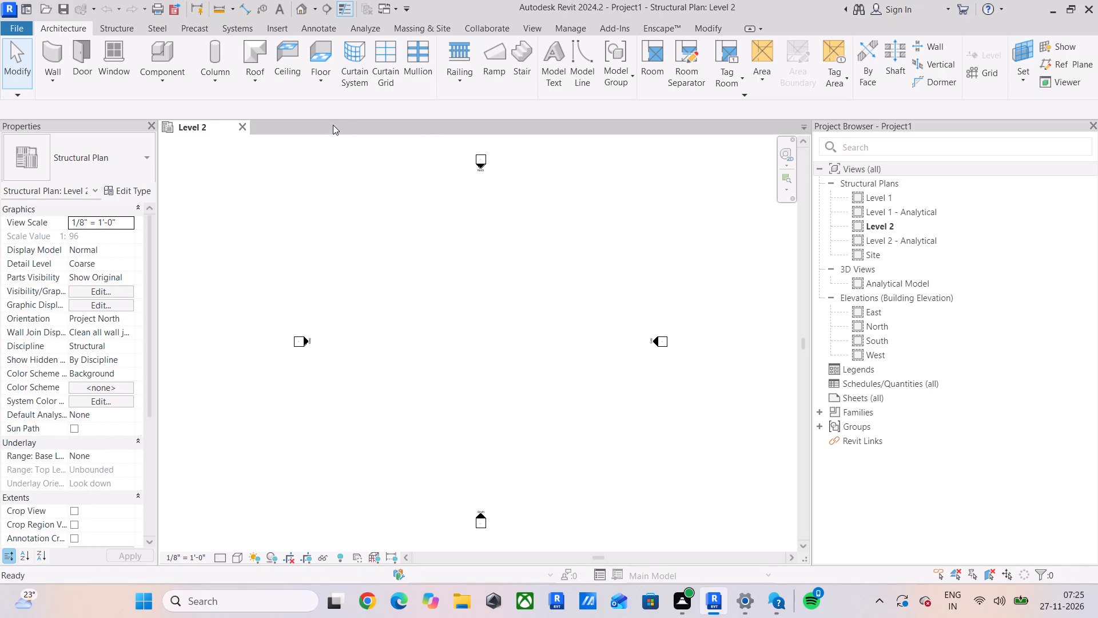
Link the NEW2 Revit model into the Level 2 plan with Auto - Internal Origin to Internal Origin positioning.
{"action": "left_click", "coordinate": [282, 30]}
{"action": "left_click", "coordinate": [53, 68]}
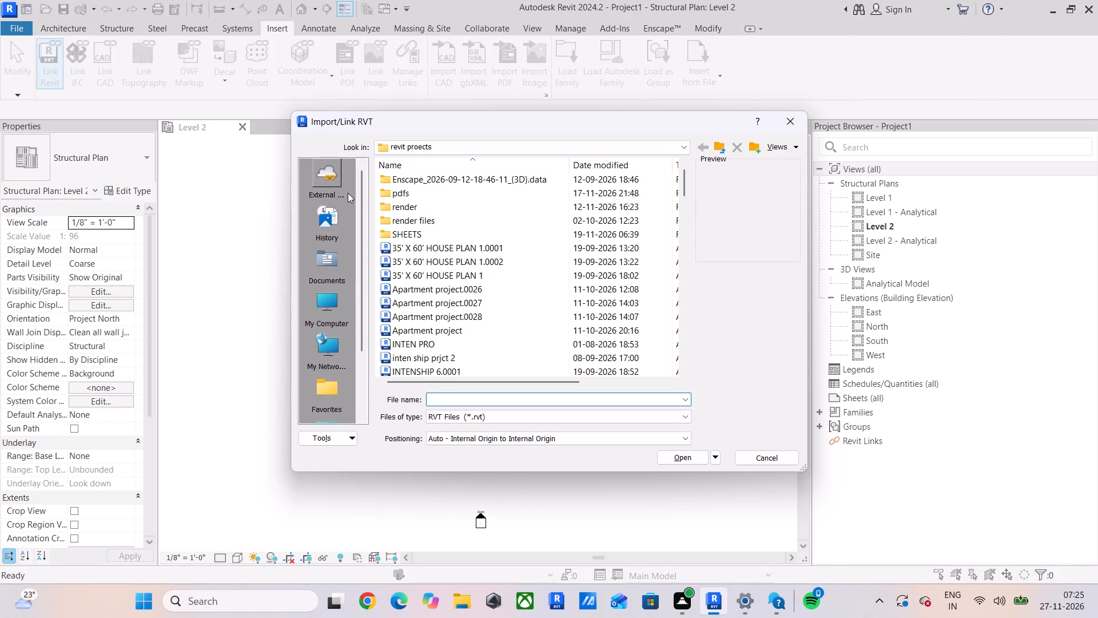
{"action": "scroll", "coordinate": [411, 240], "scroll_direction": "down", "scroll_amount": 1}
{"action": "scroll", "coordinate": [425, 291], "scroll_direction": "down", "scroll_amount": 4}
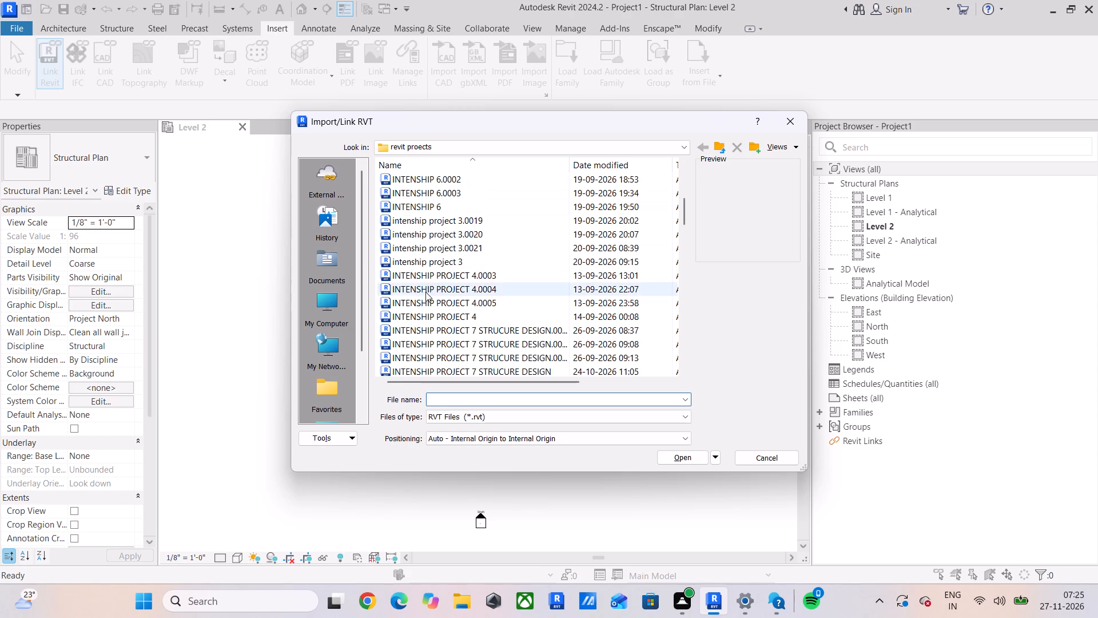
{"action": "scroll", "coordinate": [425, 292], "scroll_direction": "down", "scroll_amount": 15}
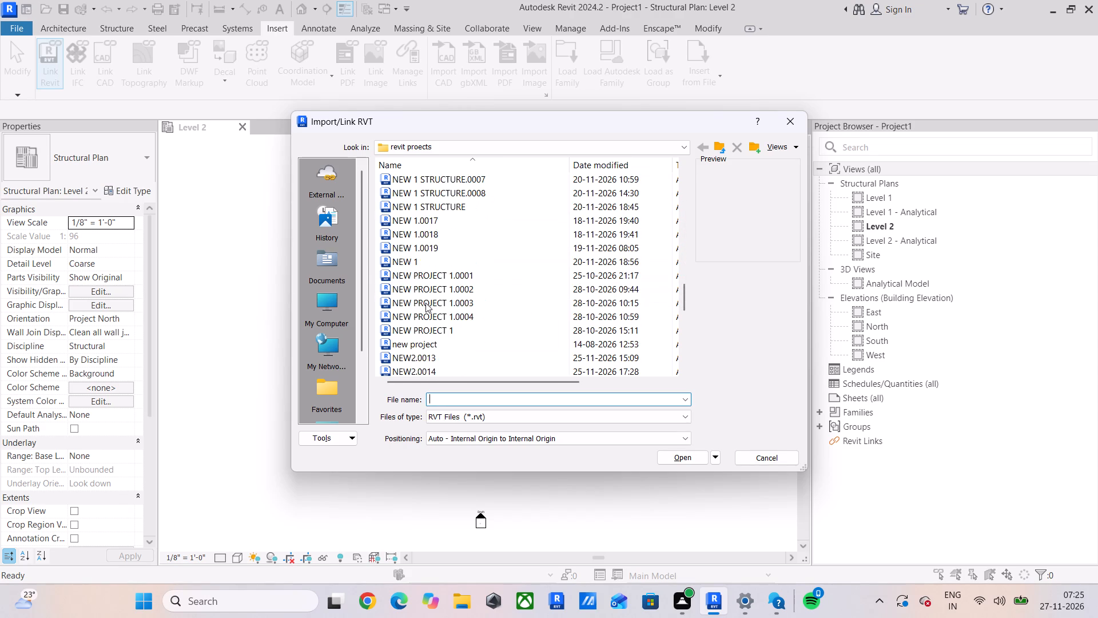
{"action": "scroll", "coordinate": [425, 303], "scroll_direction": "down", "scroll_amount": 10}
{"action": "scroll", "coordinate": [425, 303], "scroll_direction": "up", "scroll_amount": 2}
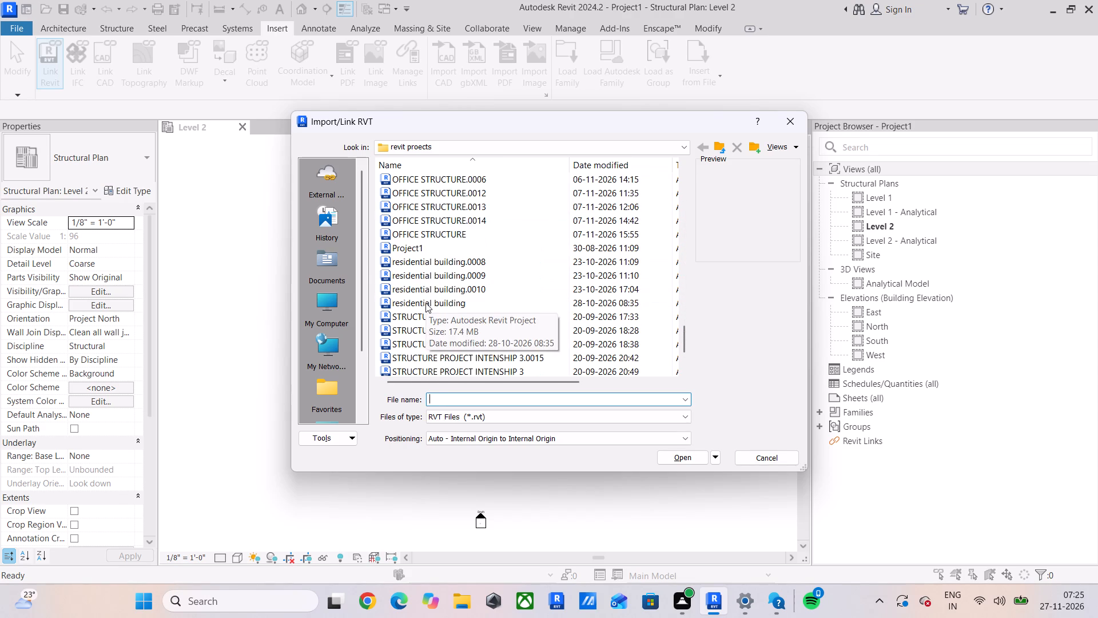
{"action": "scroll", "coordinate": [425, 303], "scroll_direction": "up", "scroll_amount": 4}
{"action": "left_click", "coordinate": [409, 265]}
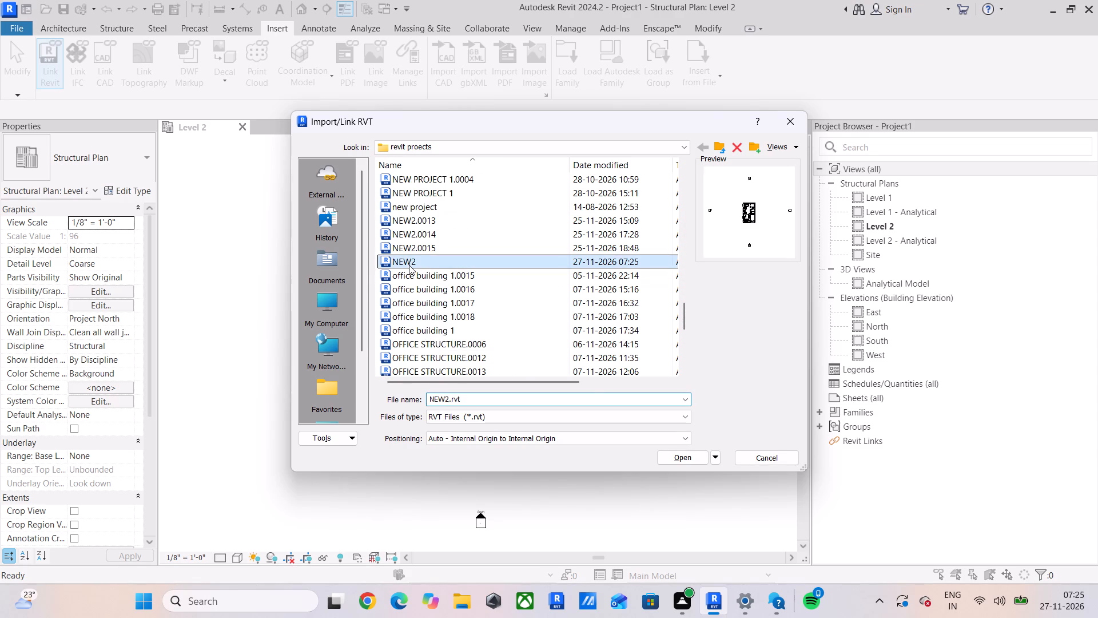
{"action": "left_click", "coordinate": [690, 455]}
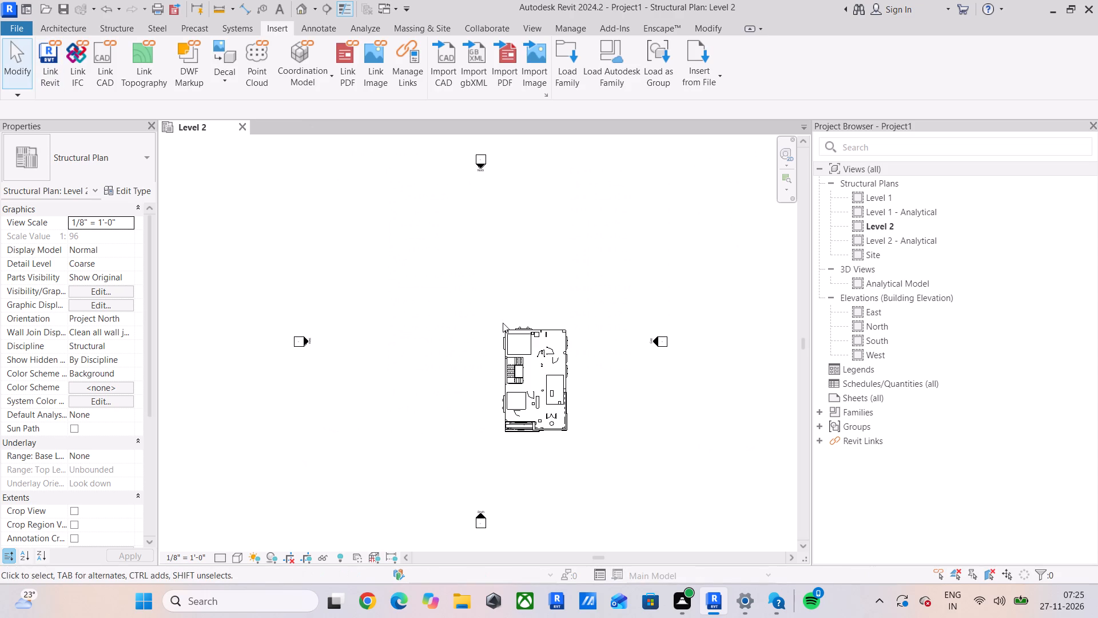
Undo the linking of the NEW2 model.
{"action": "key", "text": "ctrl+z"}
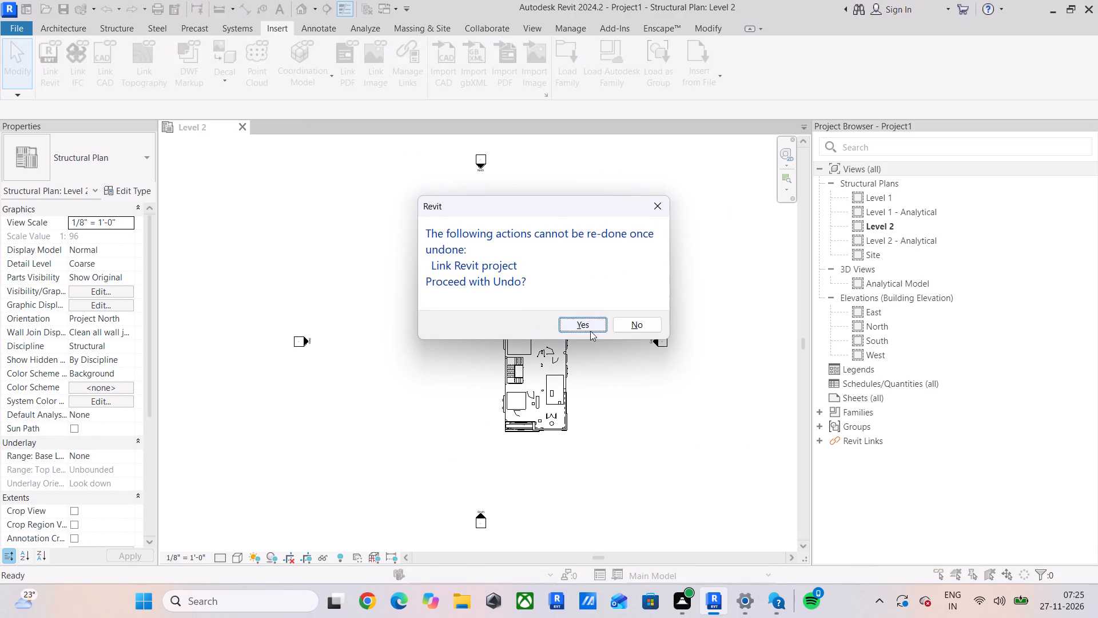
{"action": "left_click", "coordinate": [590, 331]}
Link the NEW2 Revit model into the Level 2 plan with Auto - Center to Center positioning.
{"action": "left_click", "coordinate": [57, 51]}
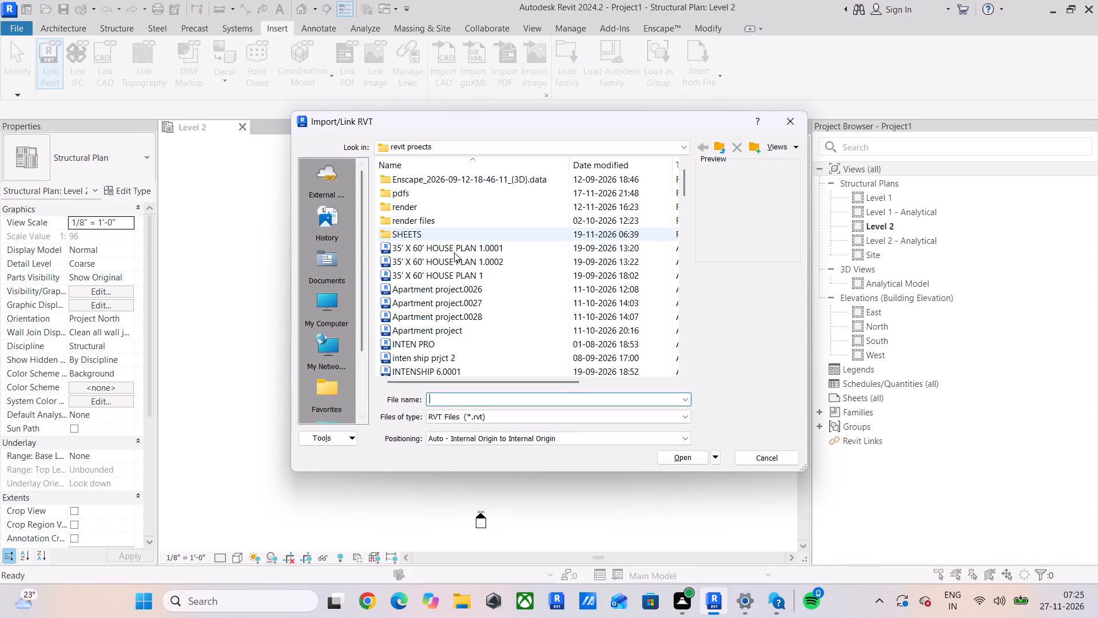
{"action": "scroll", "coordinate": [433, 290], "scroll_direction": "down", "scroll_amount": 12}
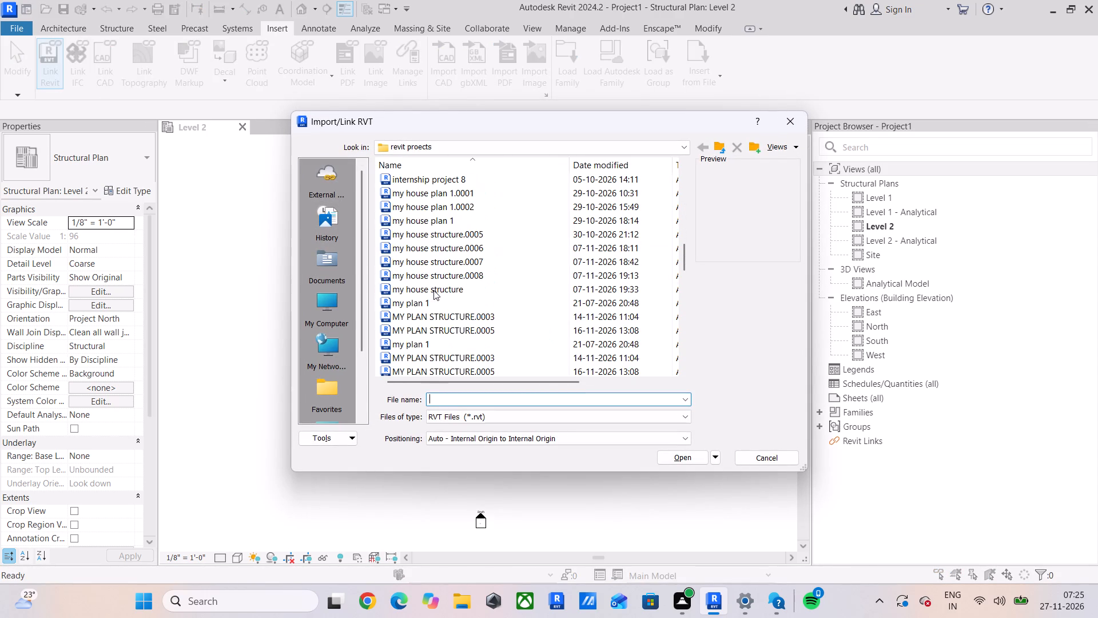
{"action": "scroll", "coordinate": [433, 290], "scroll_direction": "down", "scroll_amount": 6}
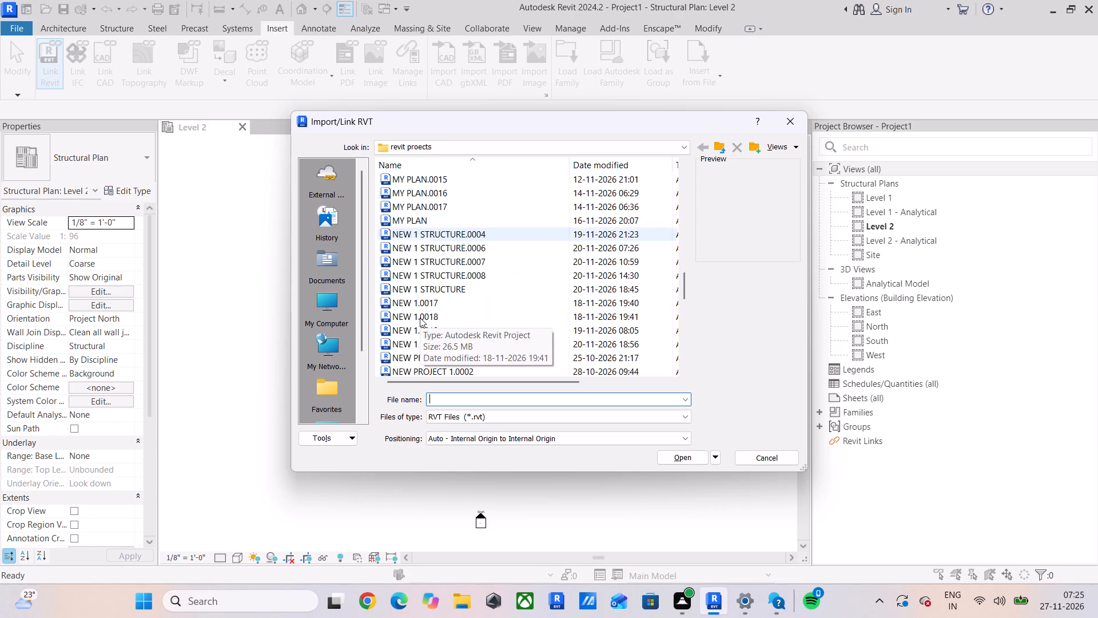
{"action": "scroll", "coordinate": [420, 318], "scroll_direction": "down", "scroll_amount": 3}
{"action": "left_click", "coordinate": [416, 362]}
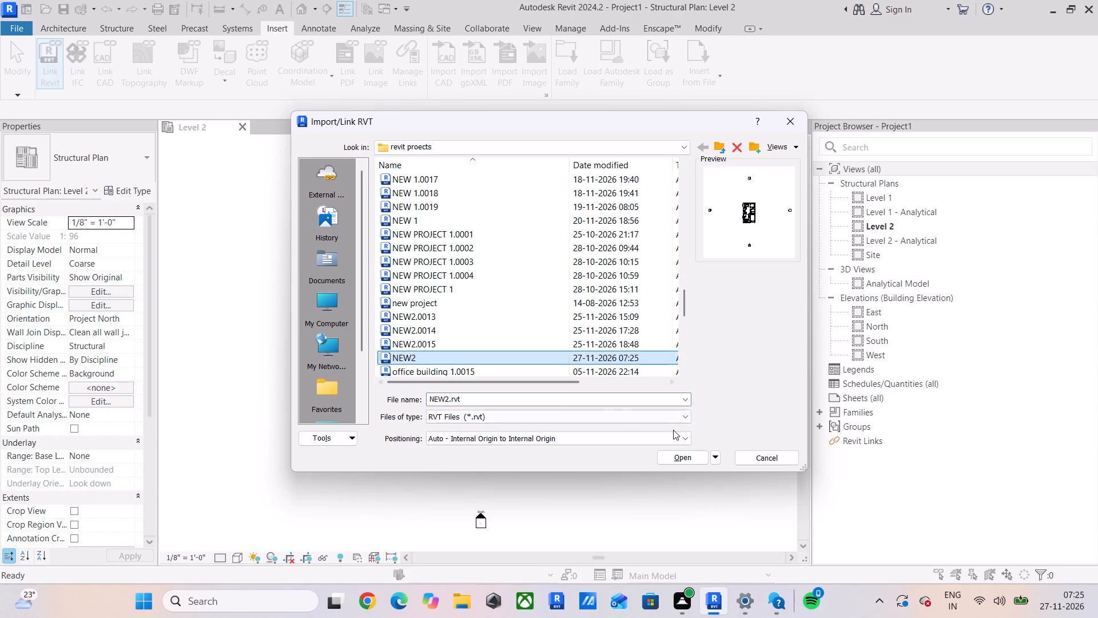
{"action": "left_click", "coordinate": [683, 442]}
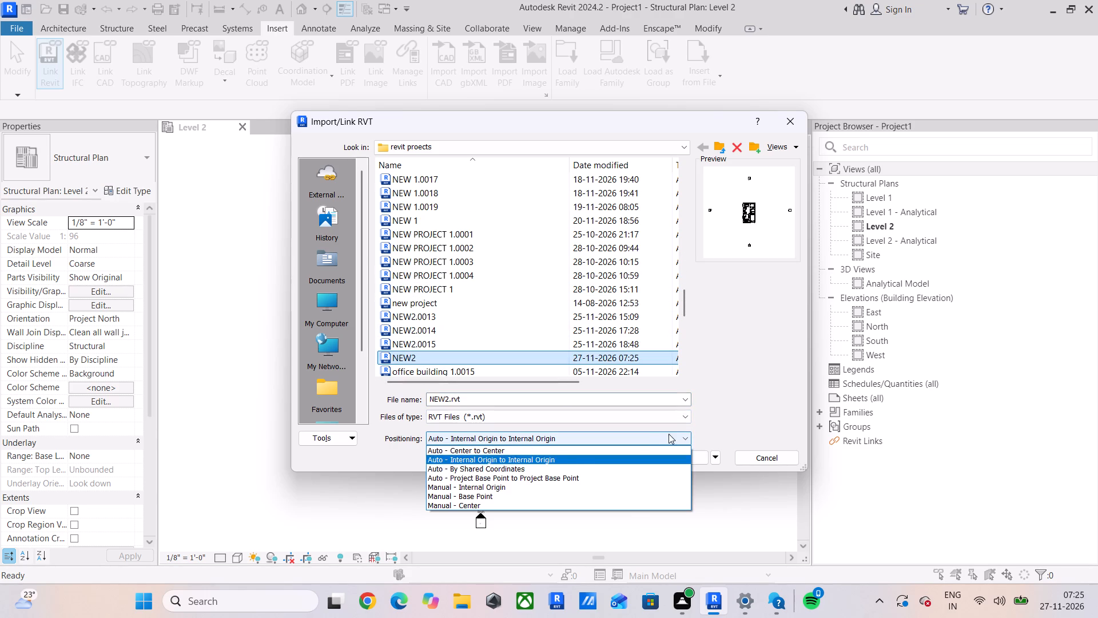
{"action": "left_click", "coordinate": [496, 451]}
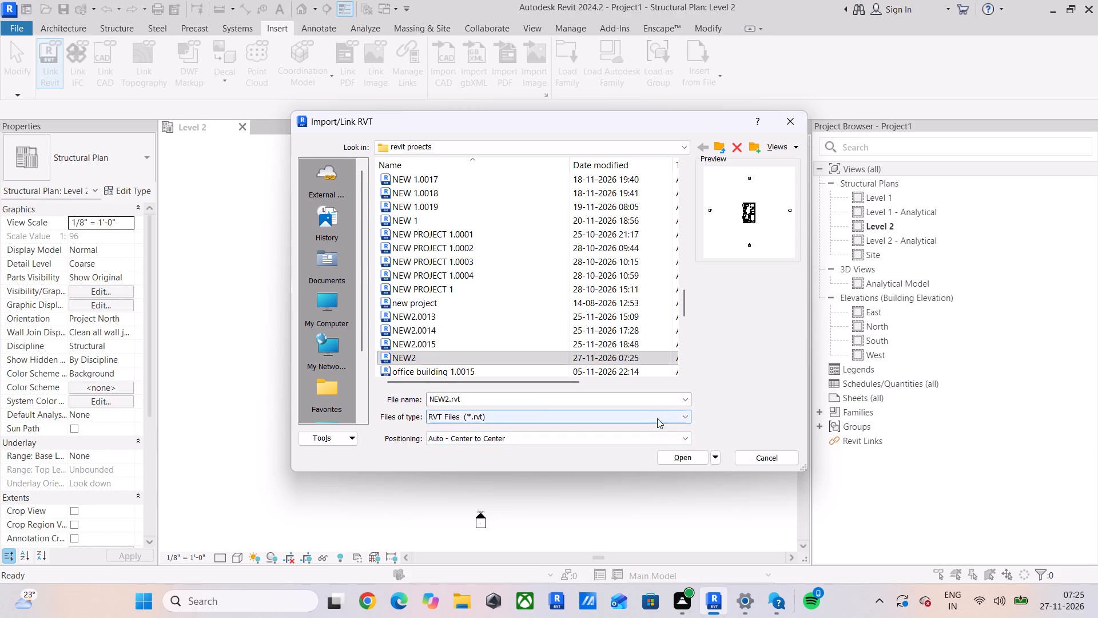
{"action": "left_click", "coordinate": [687, 458]}
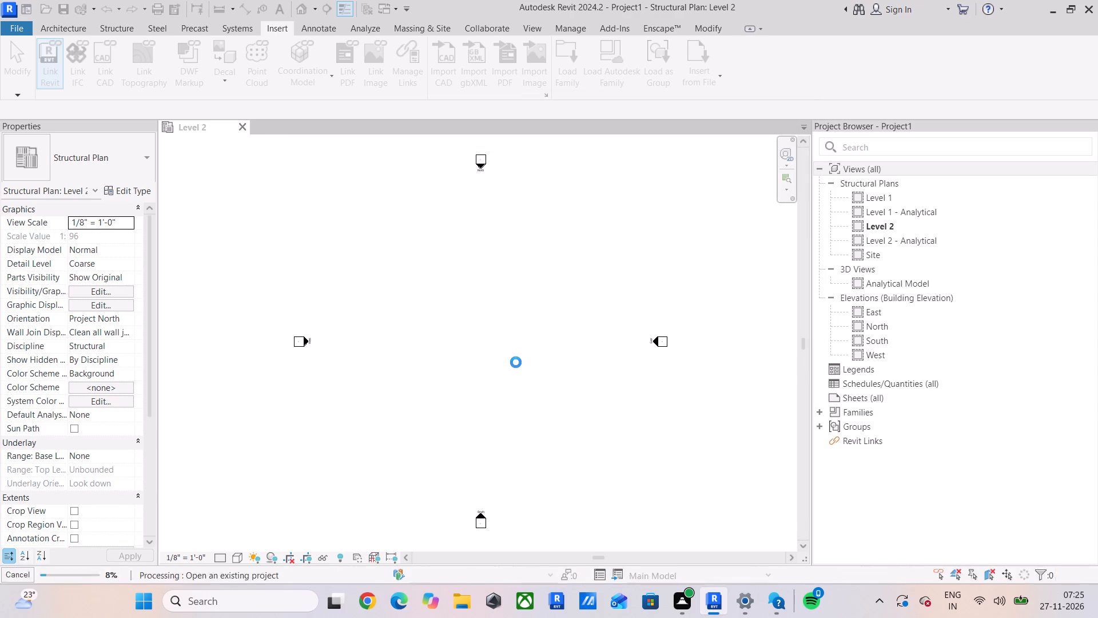
Examine the linked house plan on Level 2, checking its position between the elevation markers and the columns along its north side.
{"action": "scroll", "coordinate": [472, 342], "scroll_direction": "up", "scroll_amount": 4}
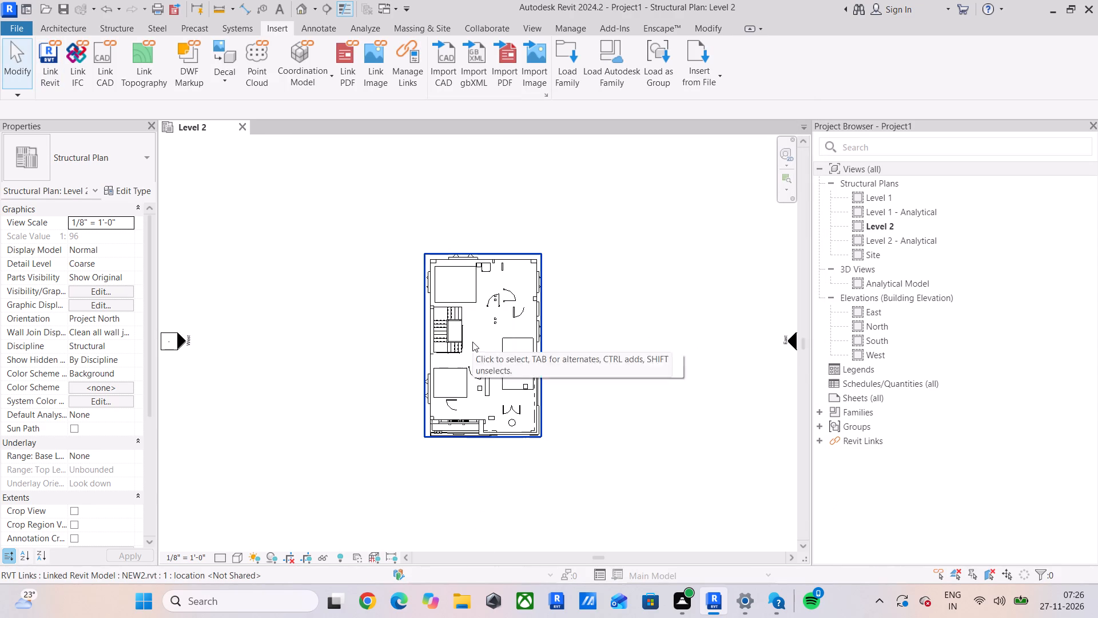
{"action": "scroll", "coordinate": [448, 313], "scroll_direction": "up", "scroll_amount": 6}
{"action": "middle_click_drag", "start_coordinate": [402, 256], "coordinate": [392, 315]}
{"action": "scroll", "coordinate": [404, 245], "scroll_direction": "up", "scroll_amount": 10}
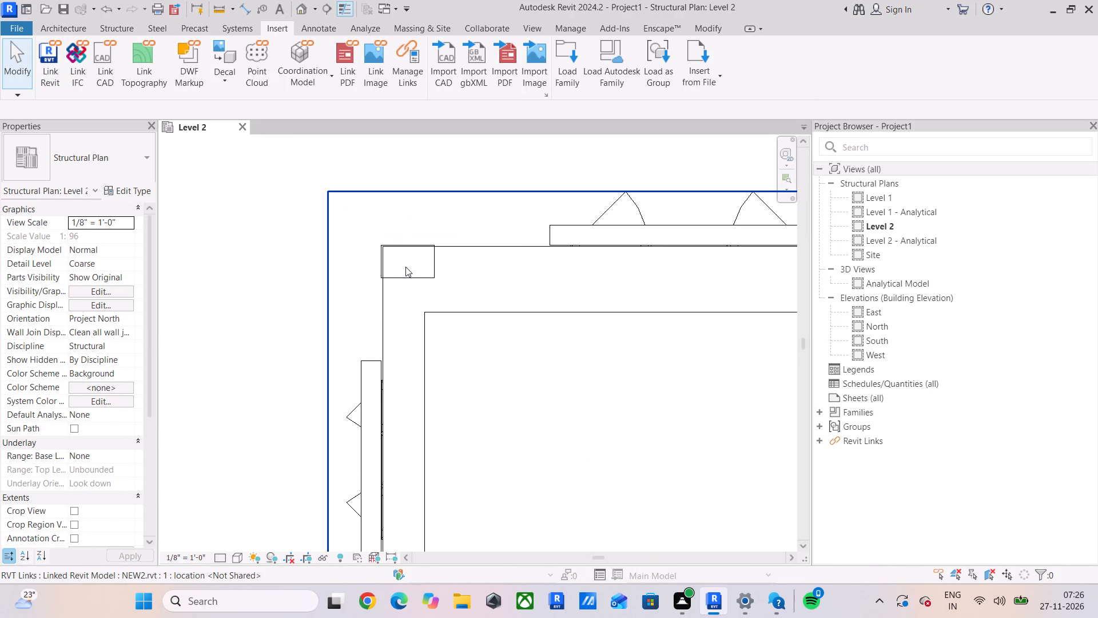
{"action": "scroll", "coordinate": [406, 267], "scroll_direction": "down", "scroll_amount": 5}
{"action": "middle_click_drag", "start_coordinate": [494, 275], "coordinate": [414, 287]}
{"action": "scroll", "coordinate": [637, 278], "scroll_direction": "up", "scroll_amount": 5}
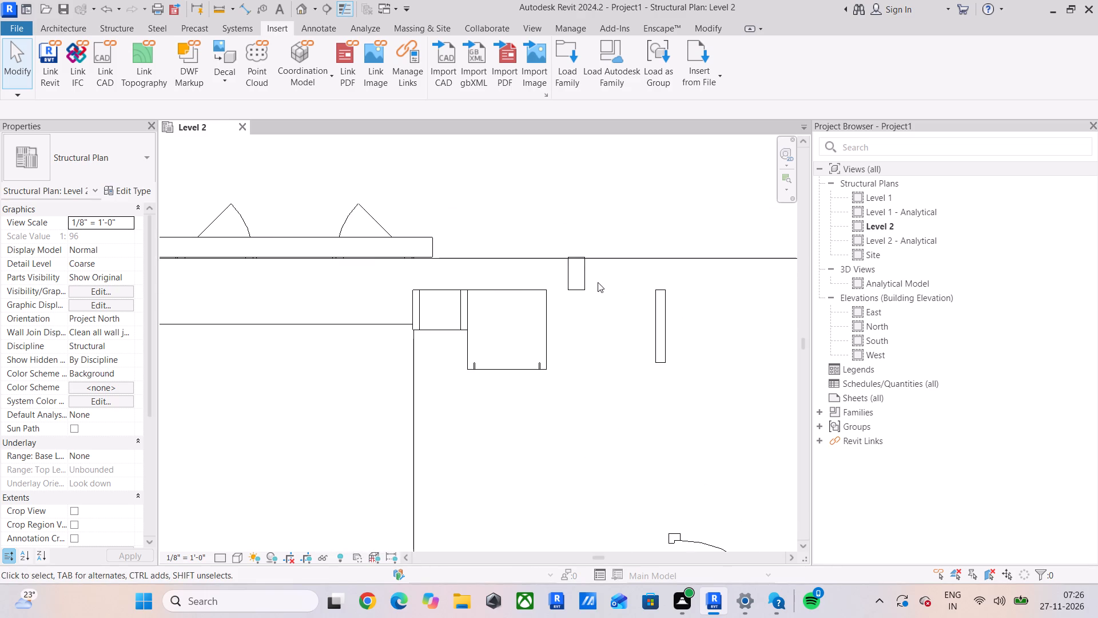
{"action": "scroll", "coordinate": [580, 280], "scroll_direction": "down", "scroll_amount": 4}
{"action": "scroll", "coordinate": [626, 287], "scroll_direction": "down", "scroll_amount": 4}
{"action": "middle_click_drag", "start_coordinate": [628, 287], "coordinate": [566, 279]}
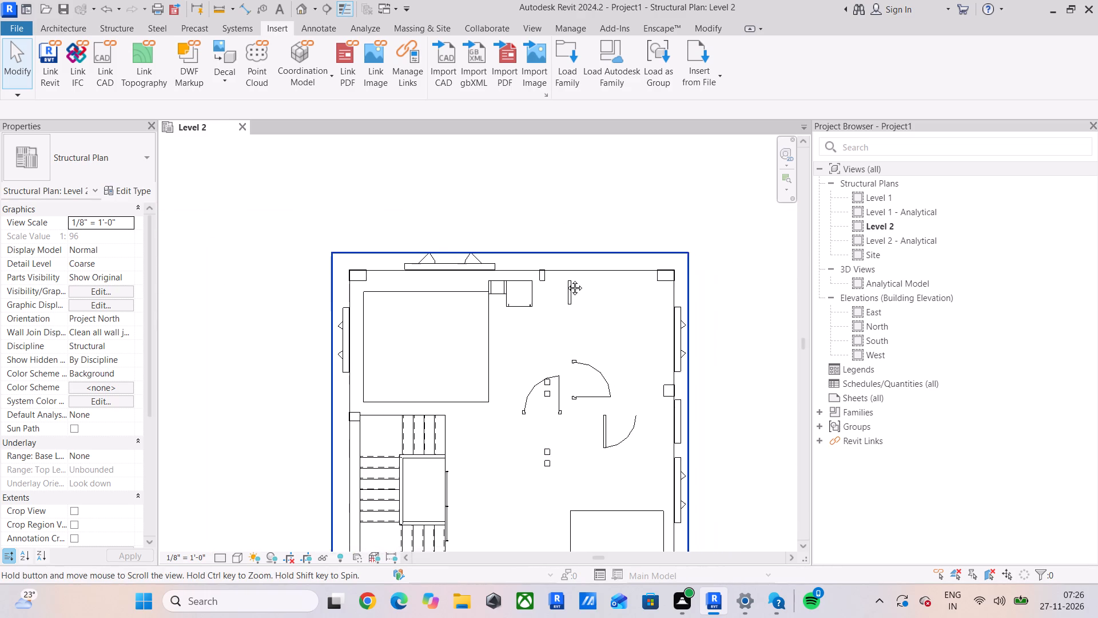
{"action": "middle_click_drag", "start_coordinate": [566, 279], "coordinate": [565, 279]}
{"action": "scroll", "coordinate": [564, 279], "scroll_direction": "down", "scroll_amount": 3}
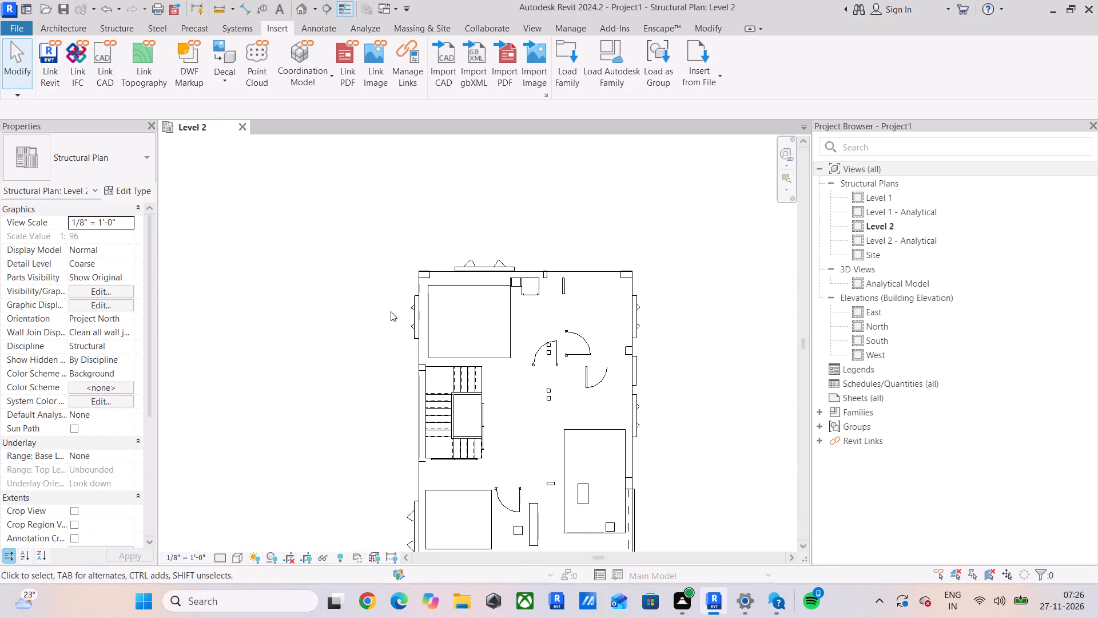
{"action": "scroll", "coordinate": [573, 168], "scroll_direction": "down", "scroll_amount": 4}
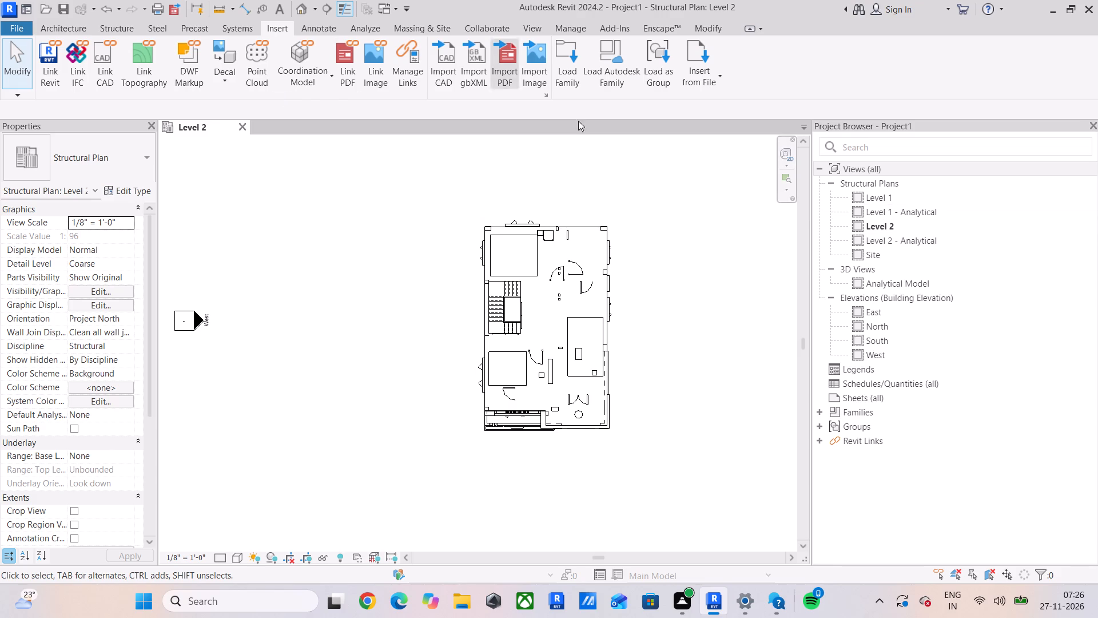
Open the South elevation and examine how Project1's levels line up with the linked model's levels.
{"action": "double_click", "coordinate": [880, 335]}
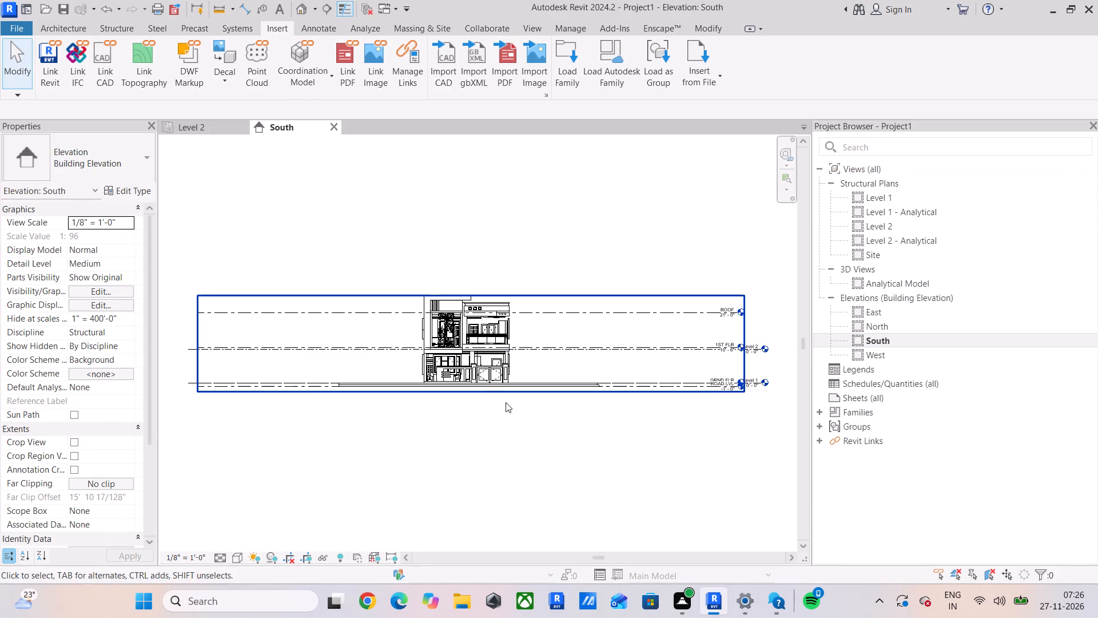
{"action": "scroll", "coordinate": [596, 390], "scroll_direction": "up", "scroll_amount": 5}
{"action": "scroll", "coordinate": [352, 365], "scroll_direction": "up", "scroll_amount": 4}
{"action": "scroll", "coordinate": [453, 369], "scroll_direction": "up", "scroll_amount": 4}
{"action": "middle_click_drag", "start_coordinate": [477, 369], "coordinate": [59, 394]}
{"action": "scroll", "coordinate": [334, 386], "scroll_direction": "down", "scroll_amount": 4}
{"action": "middle_click_drag", "start_coordinate": [411, 381], "coordinate": [177, 388]}
{"action": "scroll", "coordinate": [636, 418], "scroll_direction": "up", "scroll_amount": 4}
{"action": "middle_click_drag", "start_coordinate": [652, 410], "coordinate": [347, 422]}
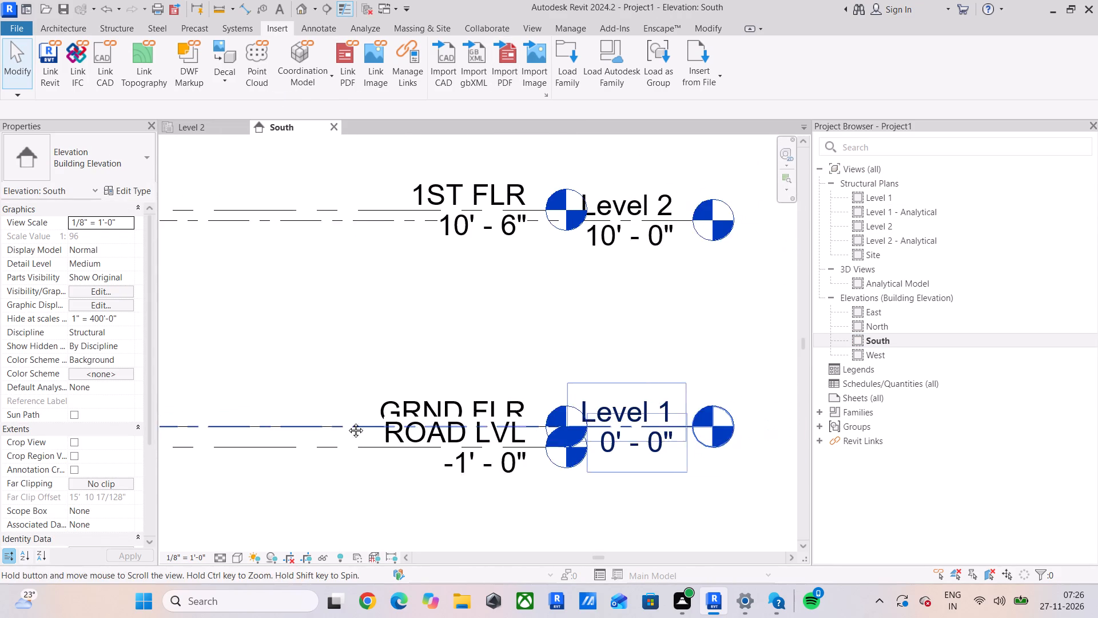
{"action": "middle_click_drag", "start_coordinate": [347, 422], "coordinate": [350, 422]}
{"action": "scroll", "coordinate": [449, 413], "scroll_direction": "up", "scroll_amount": 4}
{"action": "scroll", "coordinate": [449, 397], "scroll_direction": "down", "scroll_amount": 8}
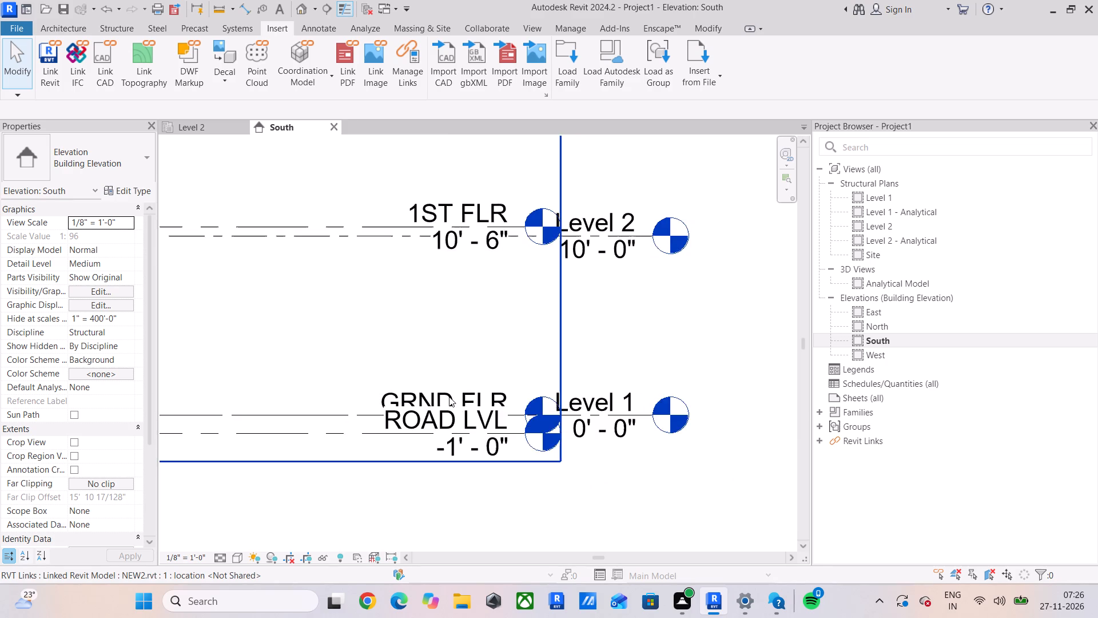
{"action": "scroll", "coordinate": [449, 397], "scroll_direction": "down", "scroll_amount": 2}
{"action": "middle_click_drag", "start_coordinate": [449, 396], "coordinate": [567, 427]}
{"action": "scroll", "coordinate": [384, 356], "scroll_direction": "down", "scroll_amount": 3}
{"action": "middle_click_drag", "start_coordinate": [369, 347], "coordinate": [463, 382]}
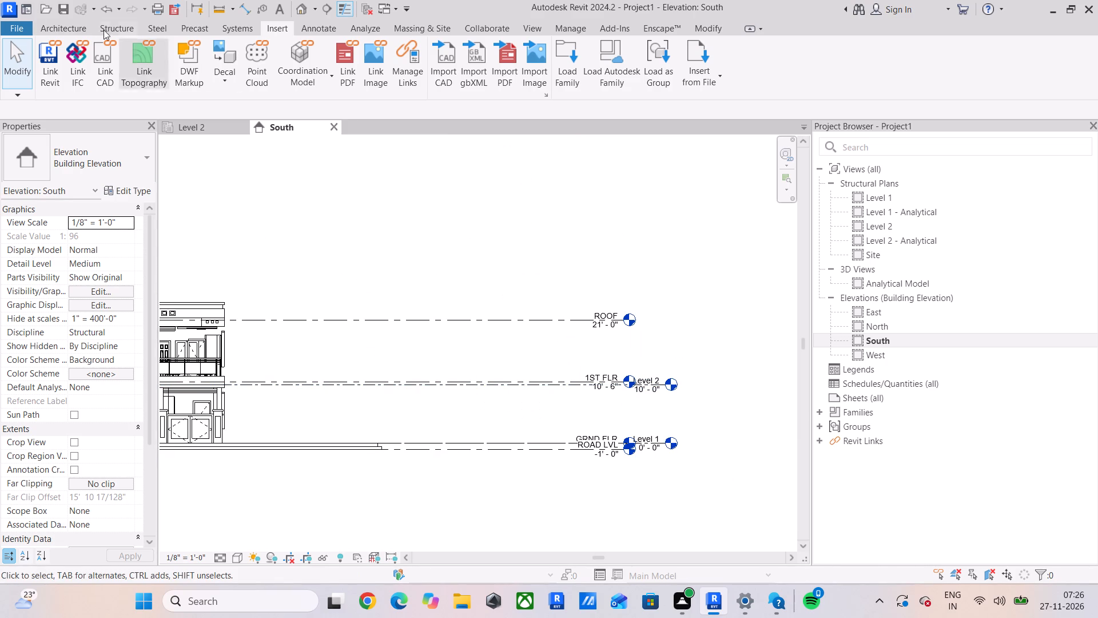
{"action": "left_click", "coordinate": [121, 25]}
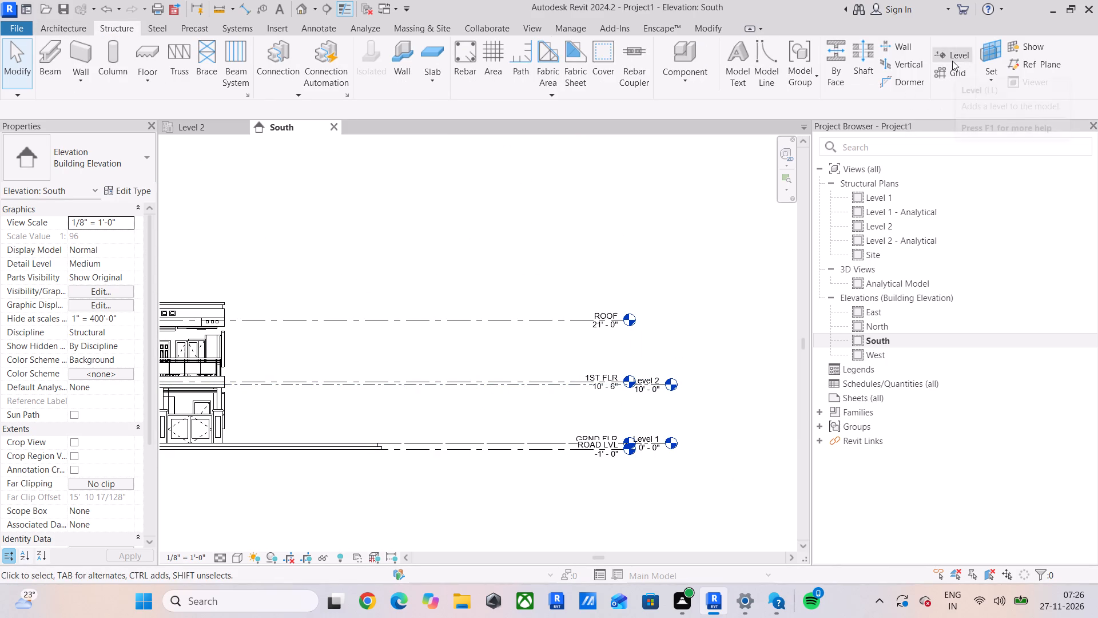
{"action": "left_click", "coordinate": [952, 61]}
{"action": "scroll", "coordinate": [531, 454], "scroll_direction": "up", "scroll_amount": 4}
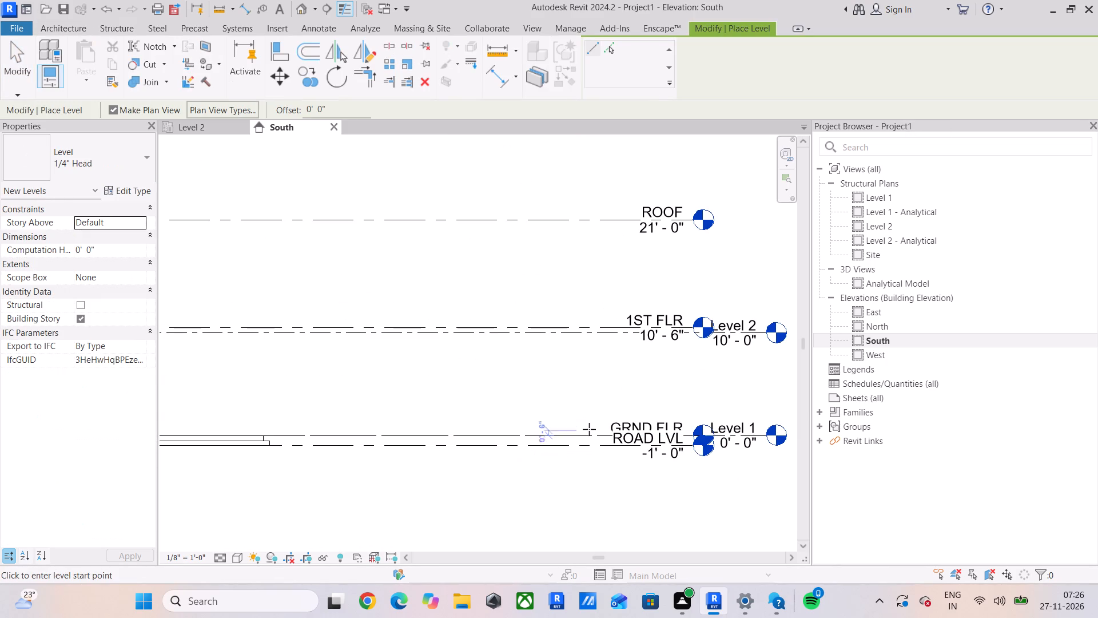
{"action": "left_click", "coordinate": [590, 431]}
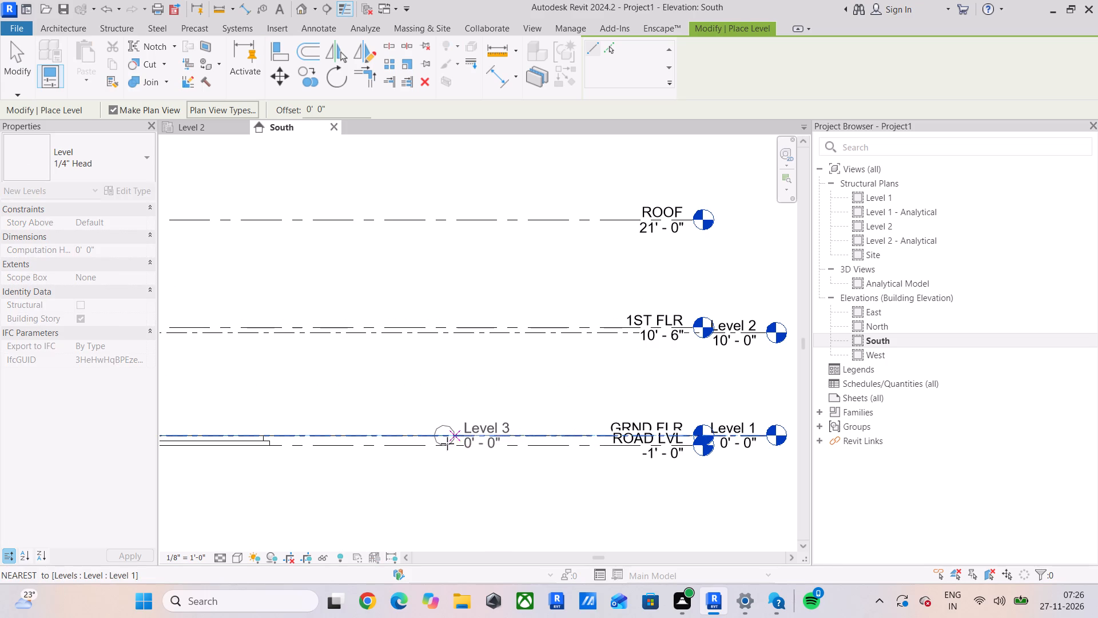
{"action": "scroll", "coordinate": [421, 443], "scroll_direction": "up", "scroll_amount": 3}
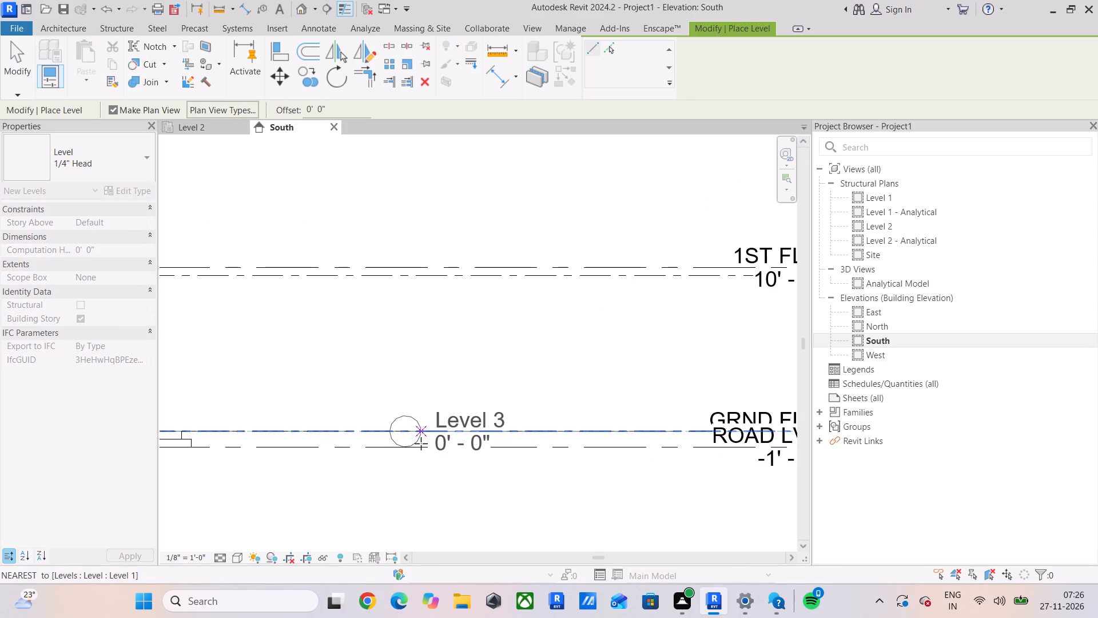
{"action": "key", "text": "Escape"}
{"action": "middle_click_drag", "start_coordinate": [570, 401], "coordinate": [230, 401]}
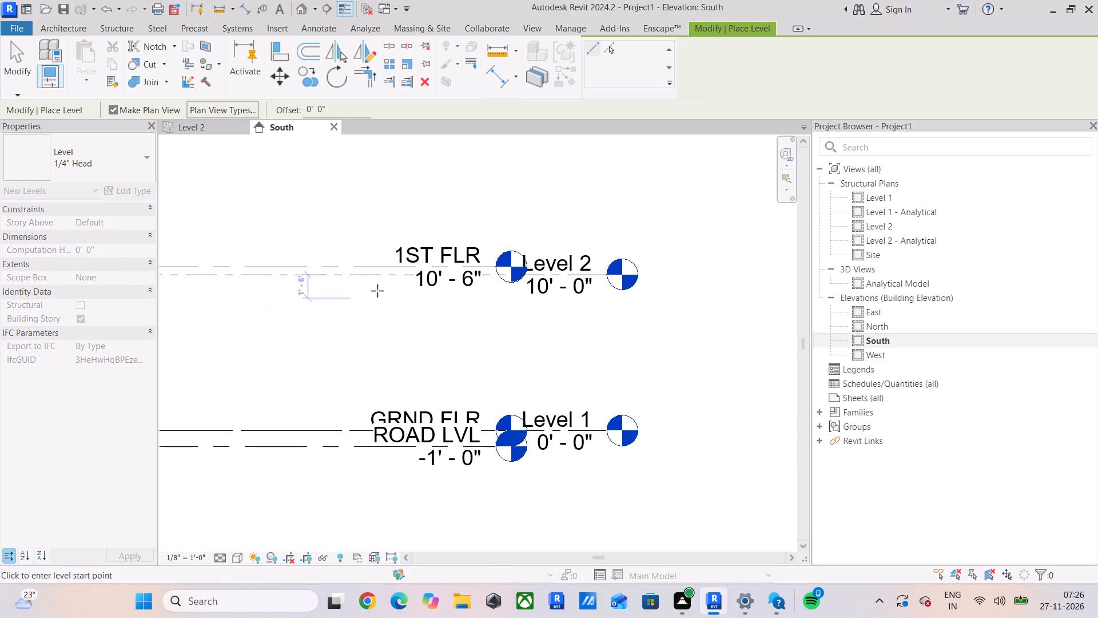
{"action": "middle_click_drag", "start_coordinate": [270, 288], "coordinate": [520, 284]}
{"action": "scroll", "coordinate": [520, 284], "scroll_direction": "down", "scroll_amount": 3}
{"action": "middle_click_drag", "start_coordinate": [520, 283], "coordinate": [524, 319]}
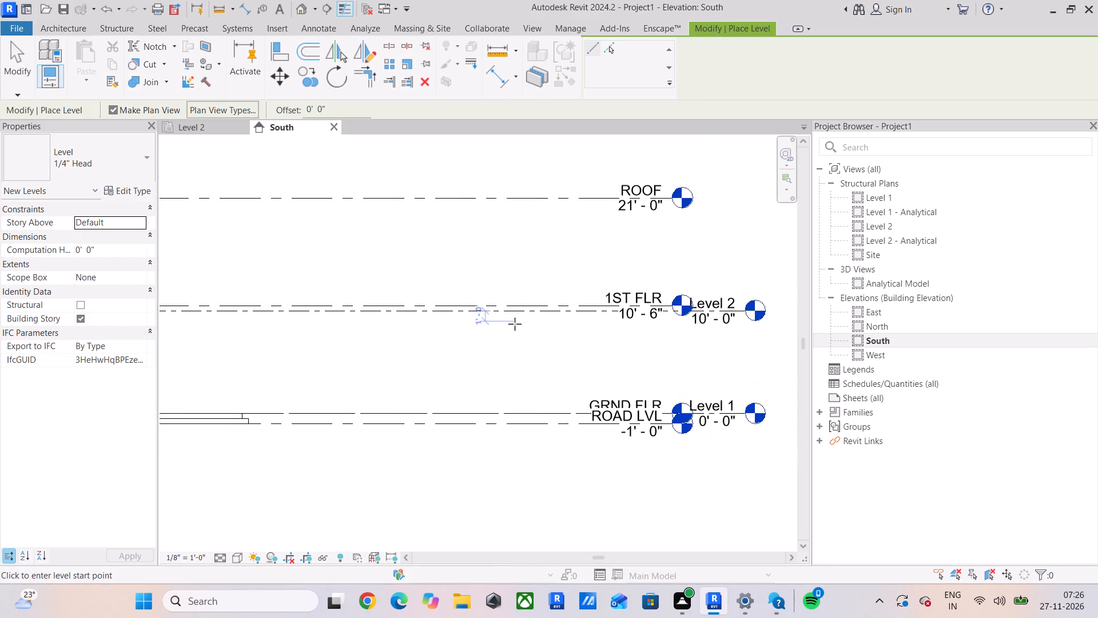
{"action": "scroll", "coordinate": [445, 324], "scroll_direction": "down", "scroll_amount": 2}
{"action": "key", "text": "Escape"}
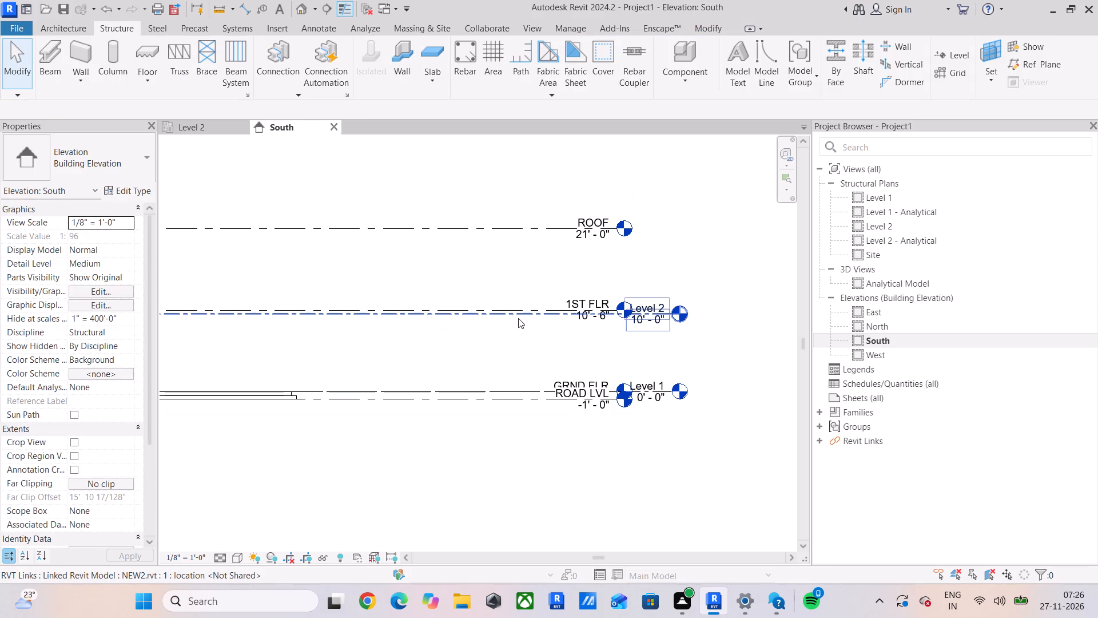
Set the elevation of Level 2 to 10' 6" to match the linked model's 1ST FLR level.
{"action": "left_click", "coordinate": [518, 318]}
{"action": "scroll", "coordinate": [691, 326], "scroll_direction": "up", "scroll_amount": 4}
{"action": "left_click", "coordinate": [610, 321]}
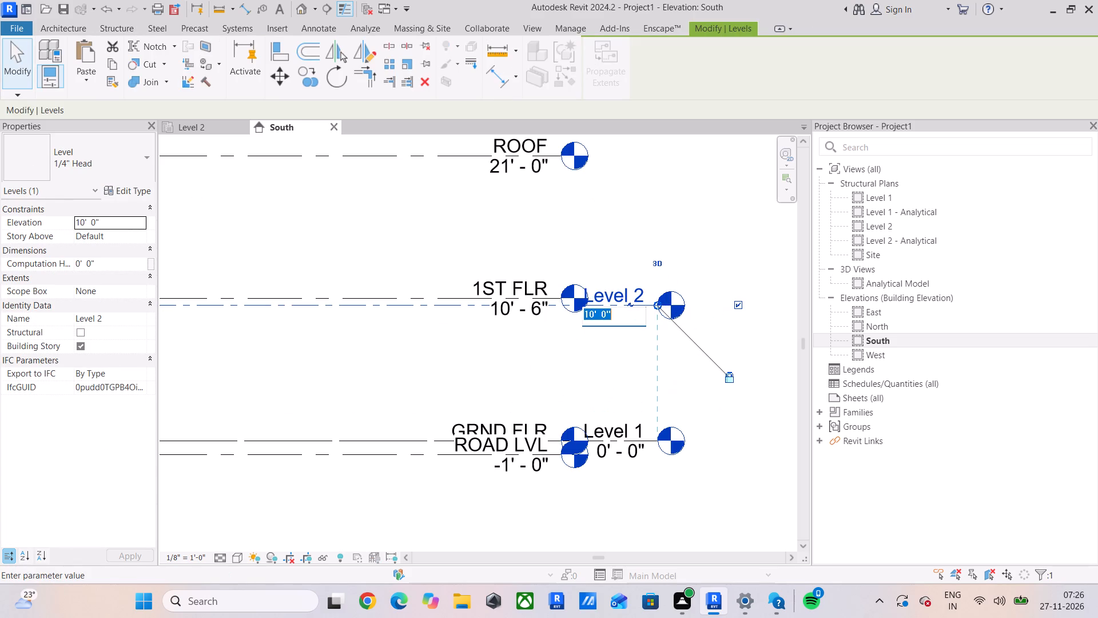
{"action": "type", "text": "10'6\""}
{"action": "key", "text": "Return"}
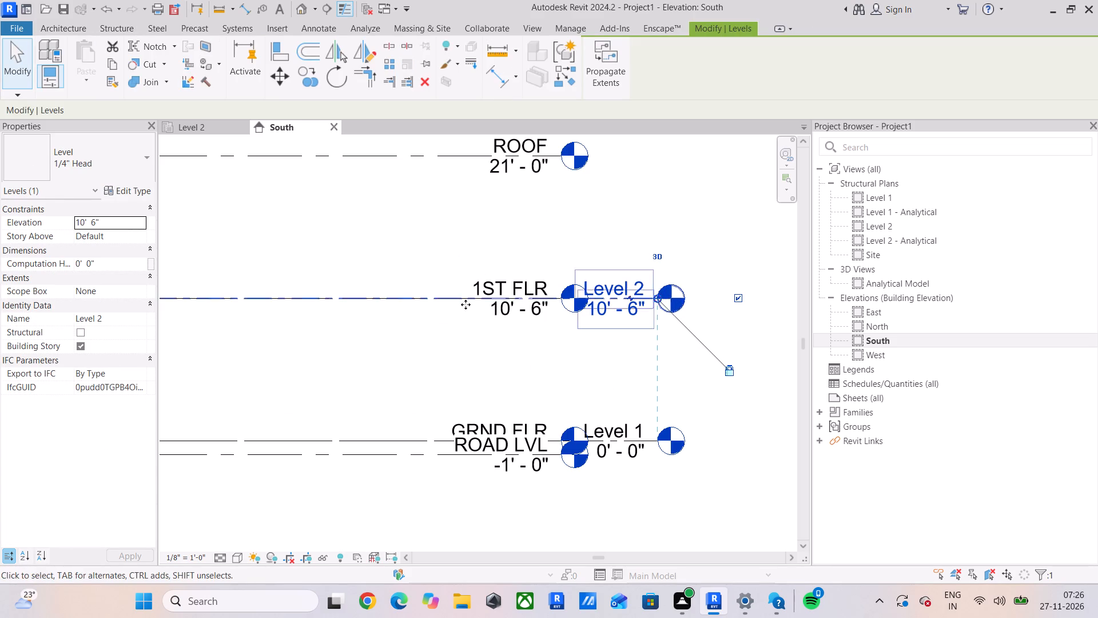
Create a level offset 10' 6" above Level 2, in line with the linked ROOF level.
{"action": "left_click", "coordinate": [567, 81]}
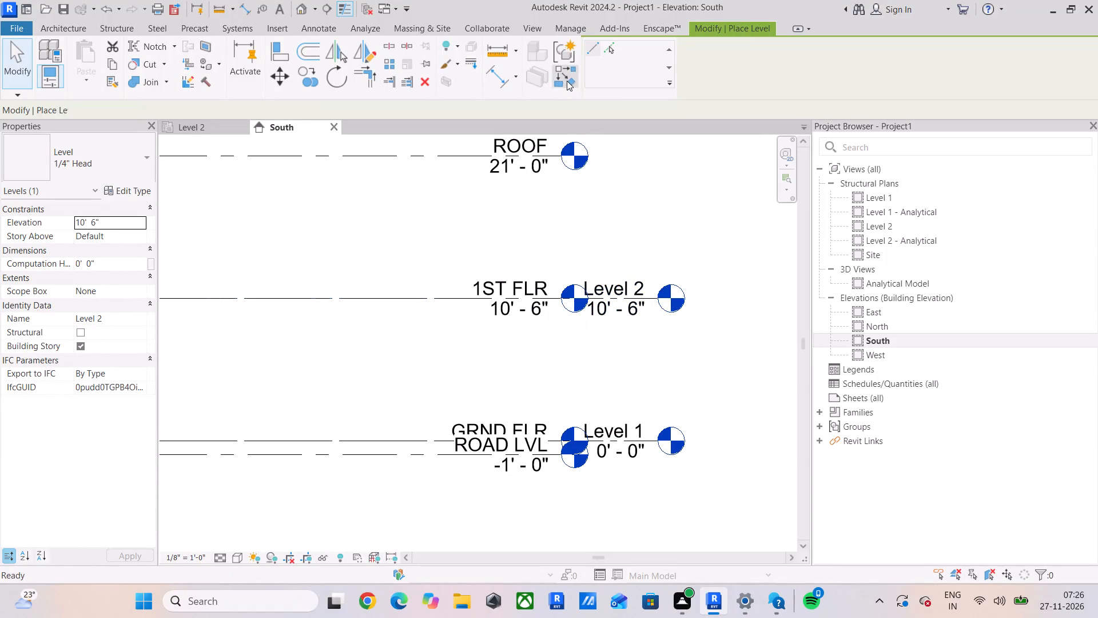
{"action": "left_click", "coordinate": [612, 48]}
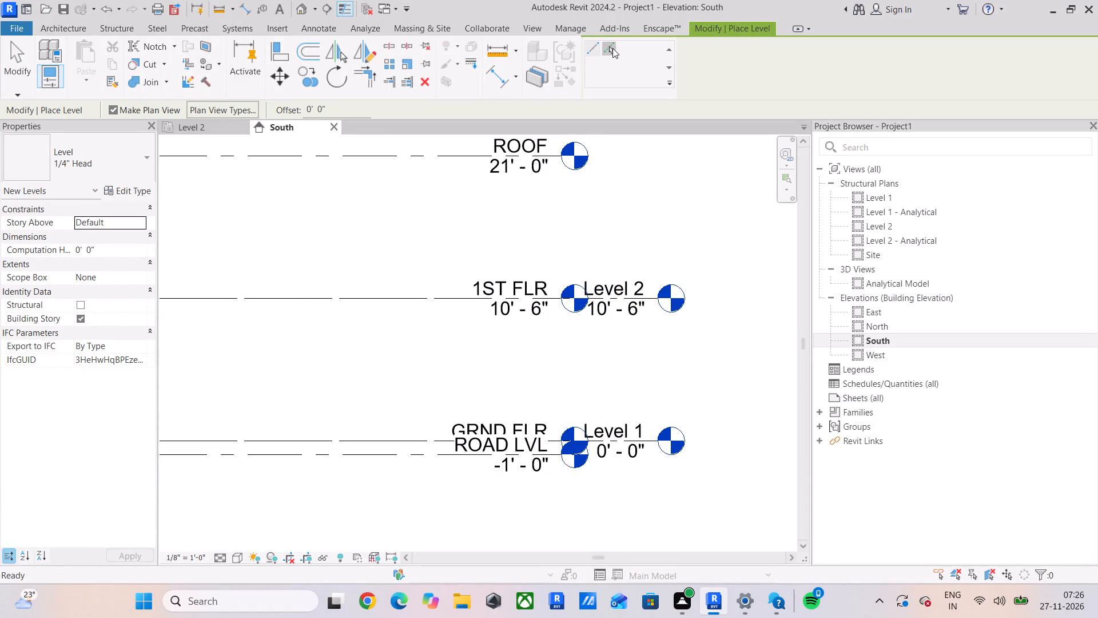
{"action": "left_click_drag", "start_coordinate": [357, 111], "coordinate": [222, 106]}
{"action": "type", "text": "10'"}
{"action": "type", "text": "6\""}
{"action": "key", "text": "Return"}
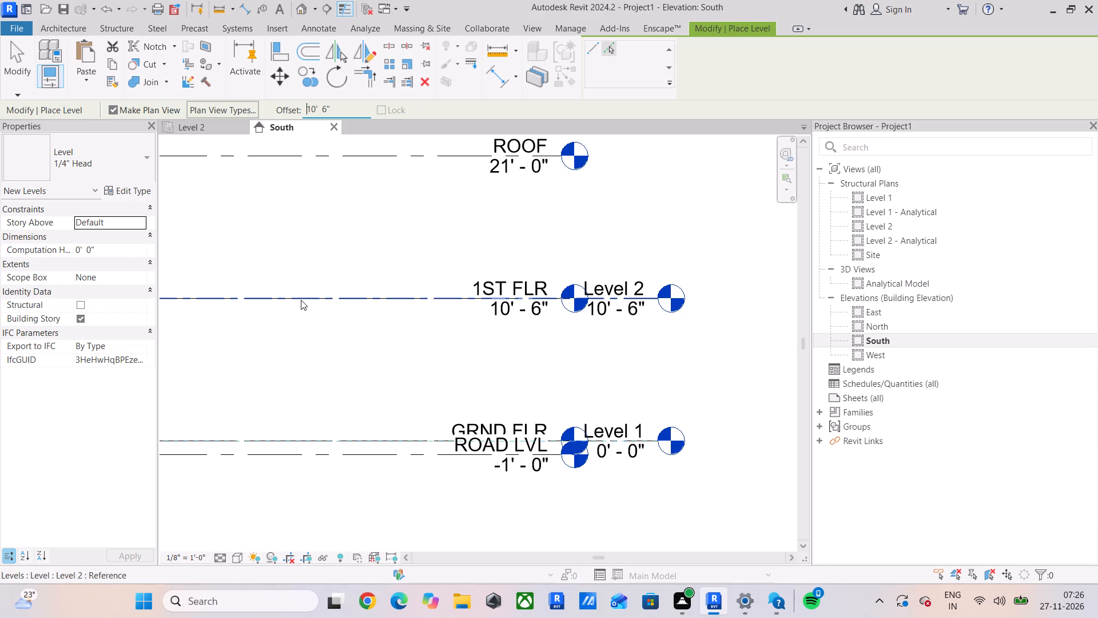
{"action": "middle_click_drag", "start_coordinate": [301, 300], "coordinate": [435, 335]}
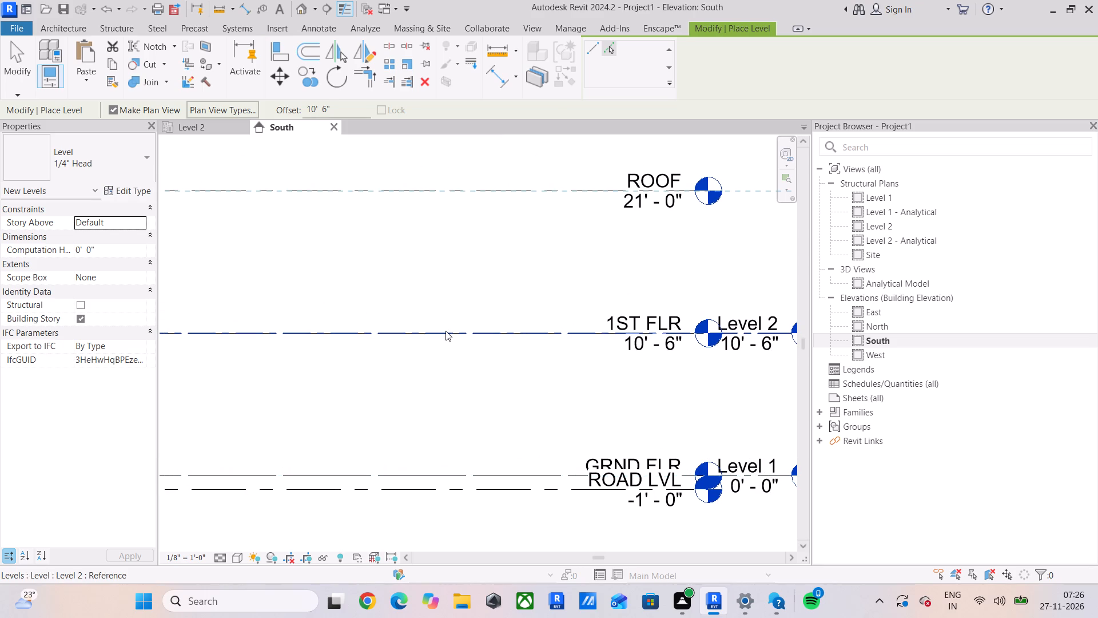
{"action": "left_click", "coordinate": [445, 331]}
{"action": "scroll", "coordinate": [420, 225], "scroll_direction": "down", "scroll_amount": 2}
{"action": "middle_click_drag", "start_coordinate": [421, 225], "coordinate": [383, 263]}
{"action": "scroll", "coordinate": [587, 233], "scroll_direction": "up", "scroll_amount": 4}
{"action": "key", "text": "Escape"}
{"action": "key", "text": "Escape"}
Rename the new upper level as roof, including its corresponding views.
{"action": "left_click", "coordinate": [651, 225]}
{"action": "left_click", "coordinate": [651, 225]}
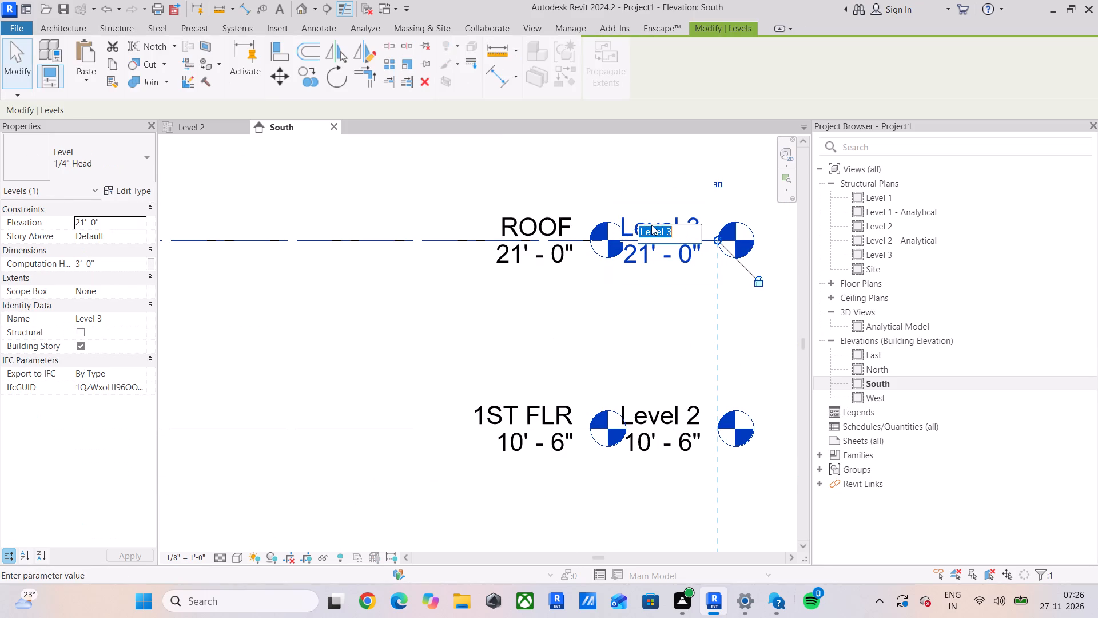
{"action": "type", "text": "roof"}
{"action": "key", "text": "Return"}
{"action": "left_click", "coordinate": [619, 296]}
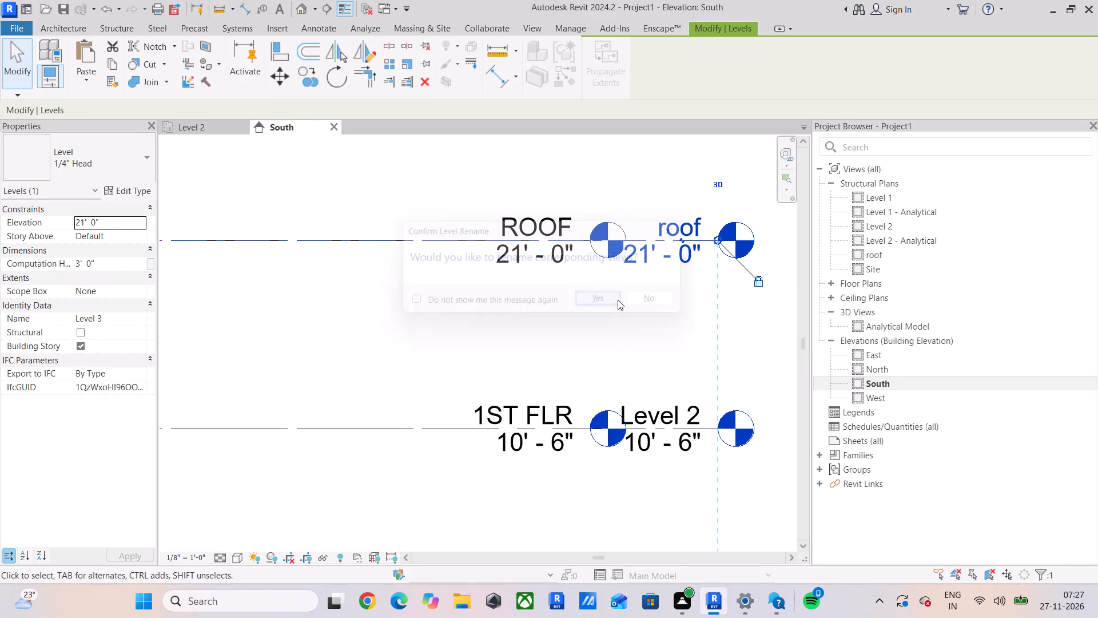
Rename Level 2 as 1st flr, including its corresponding views.
{"action": "double_click", "coordinate": [682, 409]}
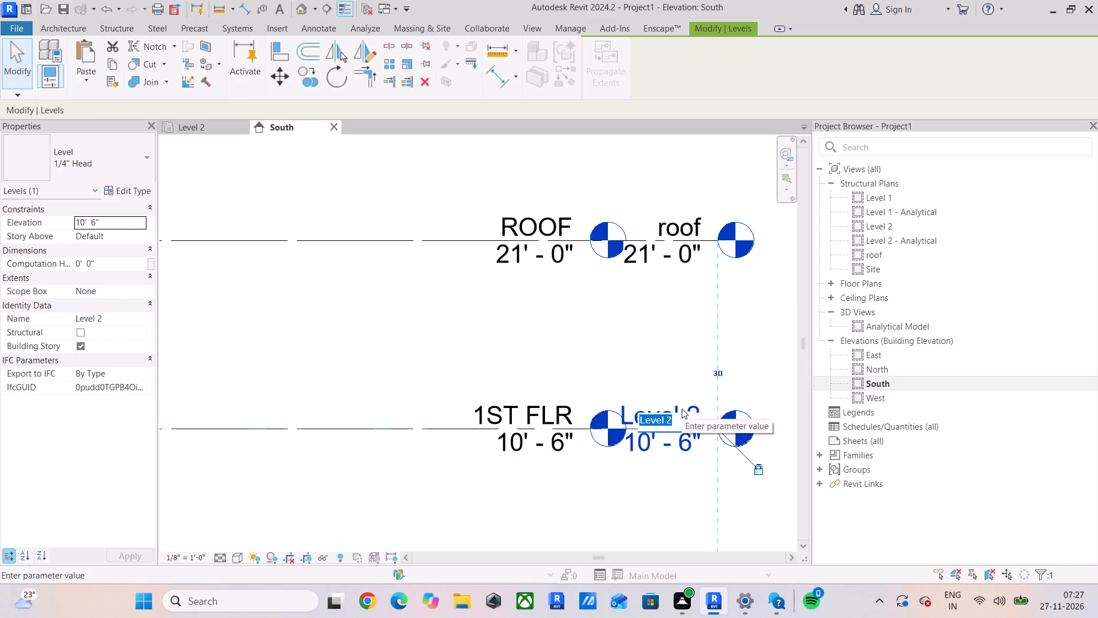
{"action": "type", "text": "first floor"}
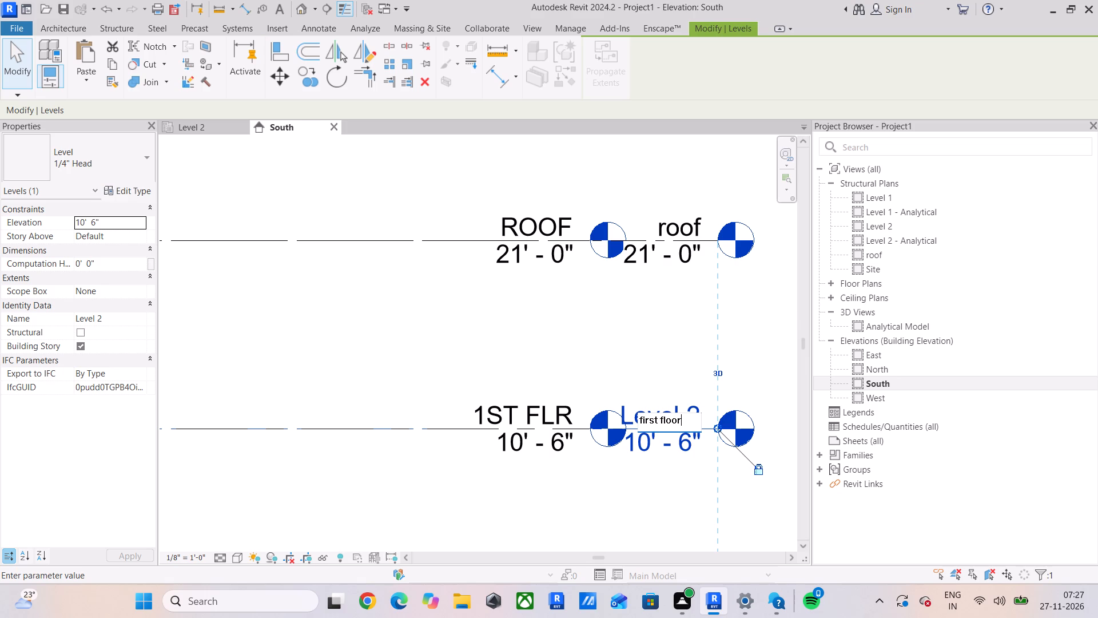
{"action": "key", "text": "BackSpace"}
{"action": "key", "text": "BackSpace"}
{"action": "key", "text": "BackSpace"}
{"action": "key", "text": "BackSpace"}
{"action": "key", "text": "BackSpace"}
{"action": "key", "text": "BackSpace"}
{"action": "key", "text": "BackSpace"}
{"action": "key", "text": "BackSpace"}
{"action": "key", "text": "BackSpace"}
{"action": "key", "text": "BackSpace"}
{"action": "key", "text": "BackSpace"}
{"action": "key", "text": "BackSpace"}
{"action": "key", "text": "BackSpace"}
{"action": "key", "text": "BackSpace"}
{"action": "key", "text": "BackSpace"}
{"action": "key", "text": "BackSpace"}
{"action": "type", "text": "1st flr"}
{"action": "key", "text": "Return"}
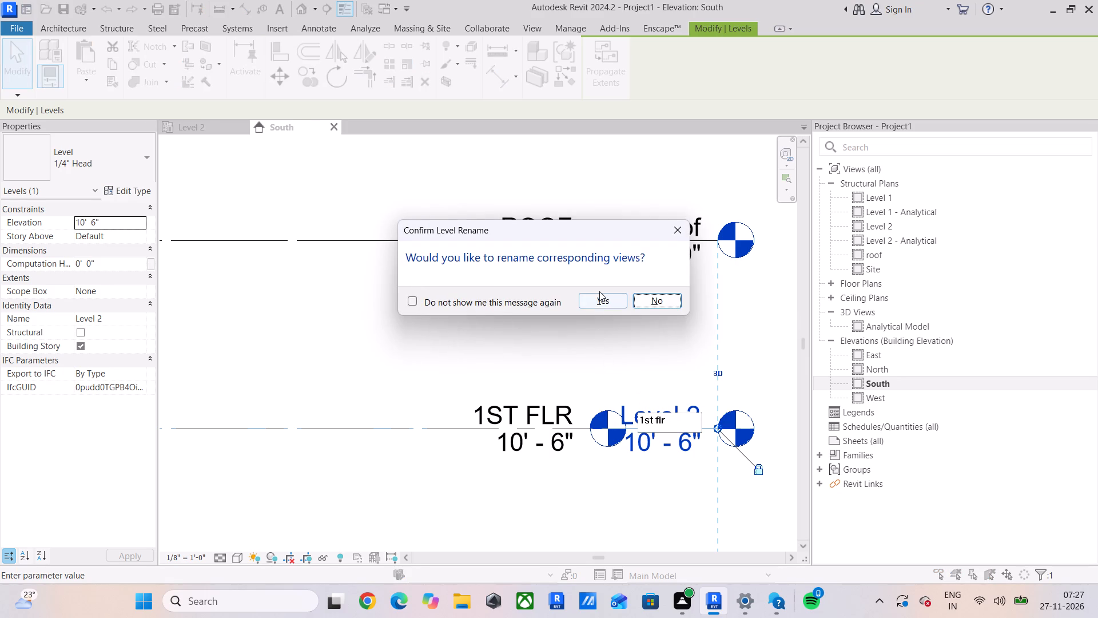
{"action": "left_click", "coordinate": [599, 291]}
{"action": "left_click", "coordinate": [603, 302]}
Rename Level 1 as grnd flr, including its corresponding views.
{"action": "scroll", "coordinate": [658, 461], "scroll_direction": "down", "scroll_amount": 5}
{"action": "middle_click_drag", "start_coordinate": [656, 448], "coordinate": [566, 221]}
{"action": "scroll", "coordinate": [556, 304], "scroll_direction": "up", "scroll_amount": 3}
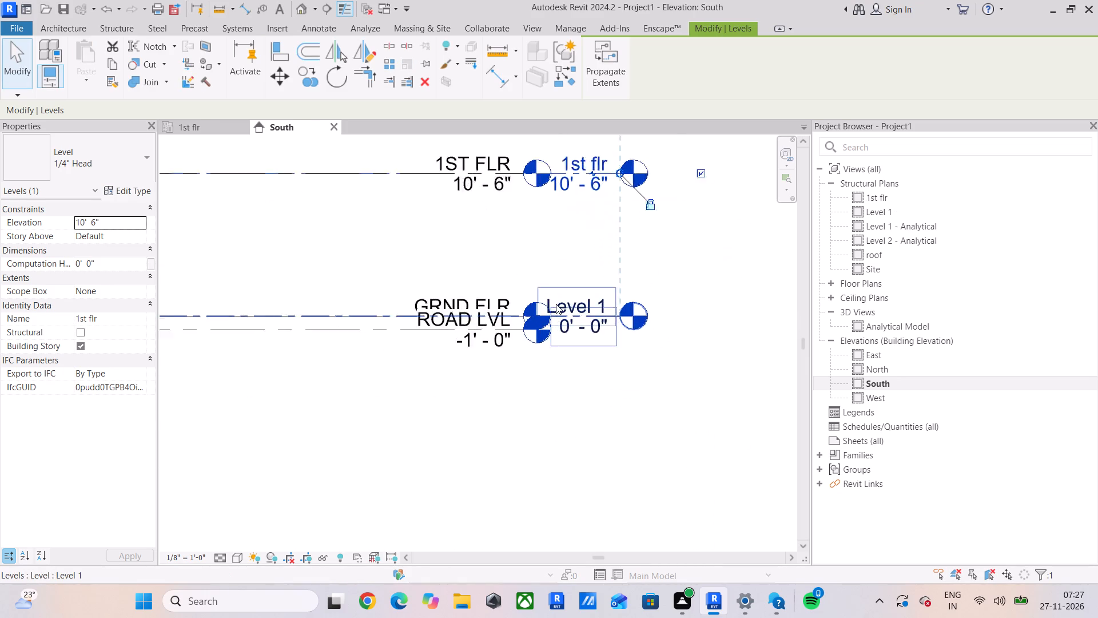
{"action": "scroll", "coordinate": [556, 304], "scroll_direction": "up", "scroll_amount": 2}
{"action": "left_click", "coordinate": [572, 300]}
{"action": "left_click", "coordinate": [572, 300]}
{"action": "type", "text": "grnd flt"}
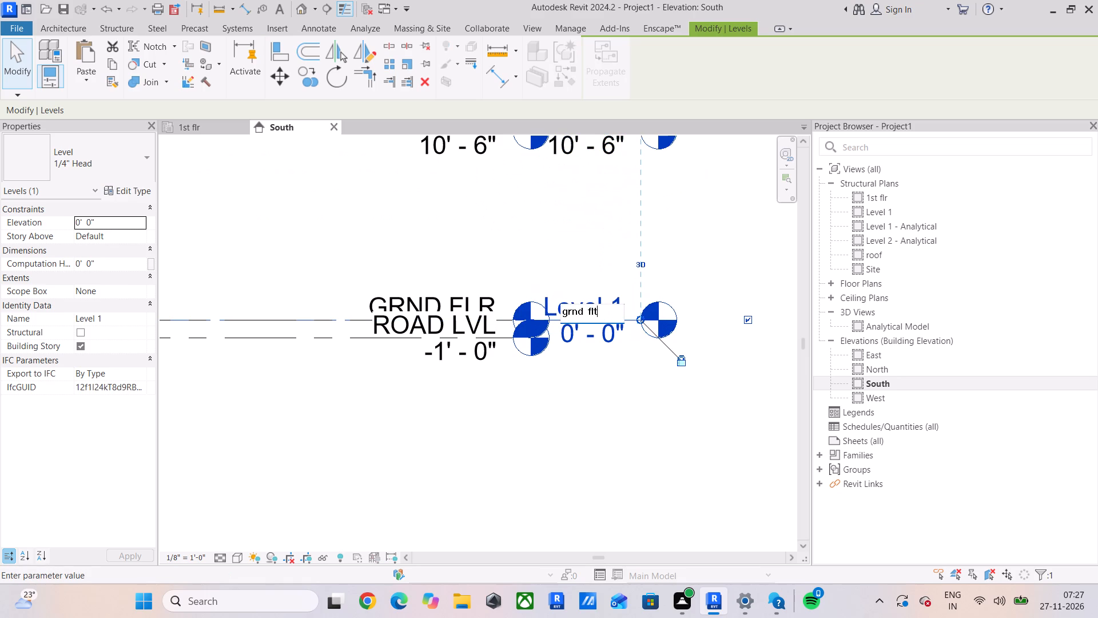
{"action": "key", "text": "BackSpace"}
{"action": "key", "text": "r"}
{"action": "key", "text": "Return"}
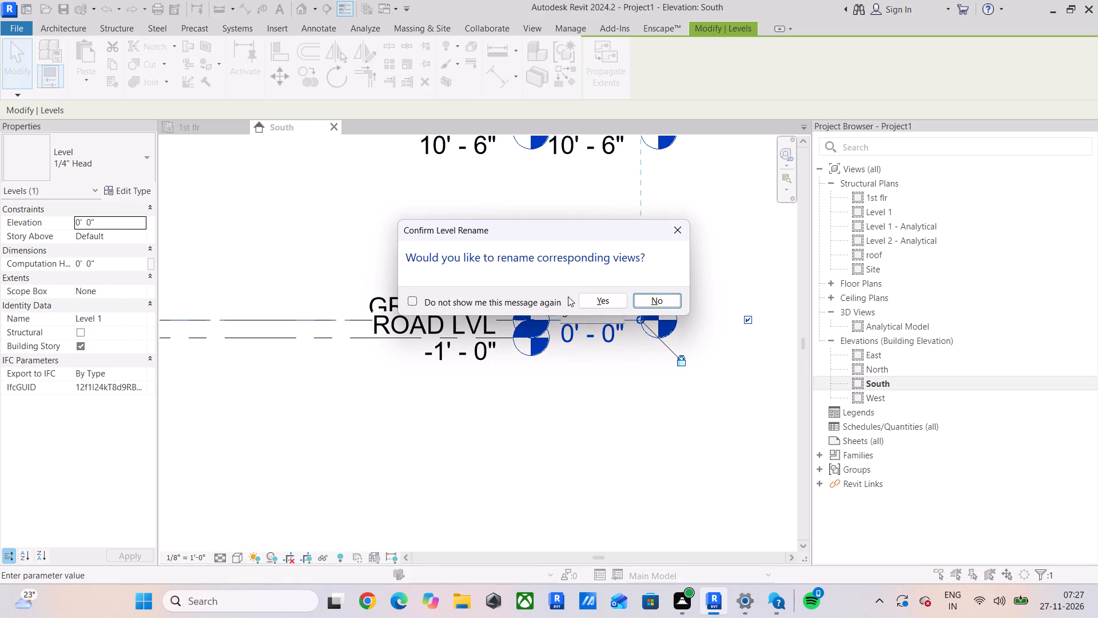
{"action": "left_click", "coordinate": [606, 300]}
Create a level offset 5' 0" below the grnd flr level by picking its line.
{"action": "scroll", "coordinate": [500, 260], "scroll_direction": "down", "scroll_amount": 4}
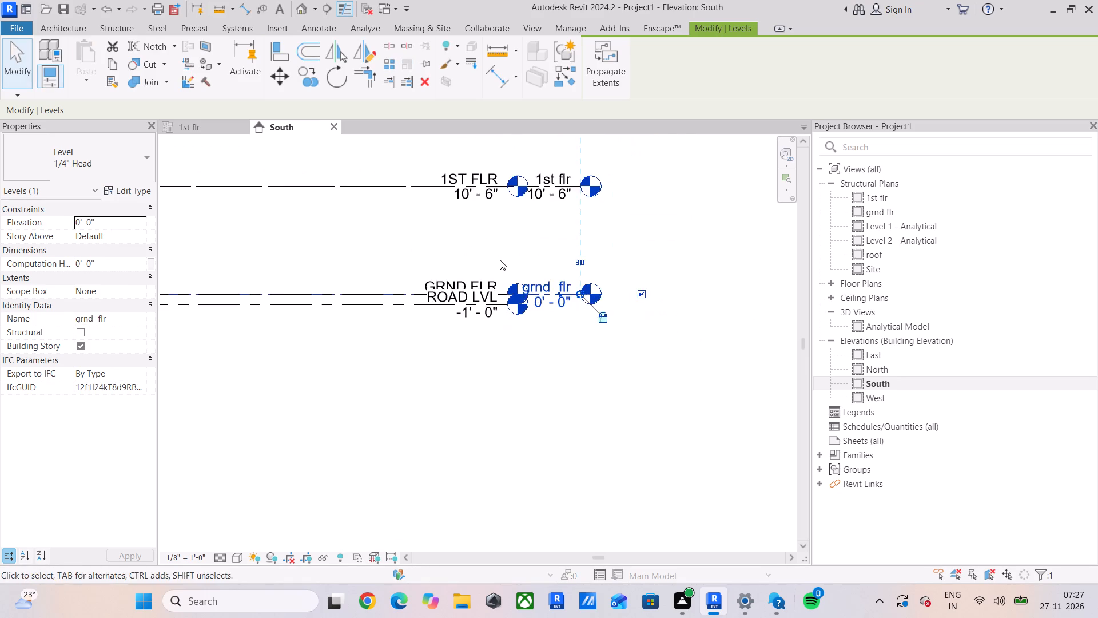
{"action": "middle_click_drag", "start_coordinate": [507, 270], "coordinate": [570, 372]}
{"action": "scroll", "coordinate": [482, 386], "scroll_direction": "down", "scroll_amount": 3}
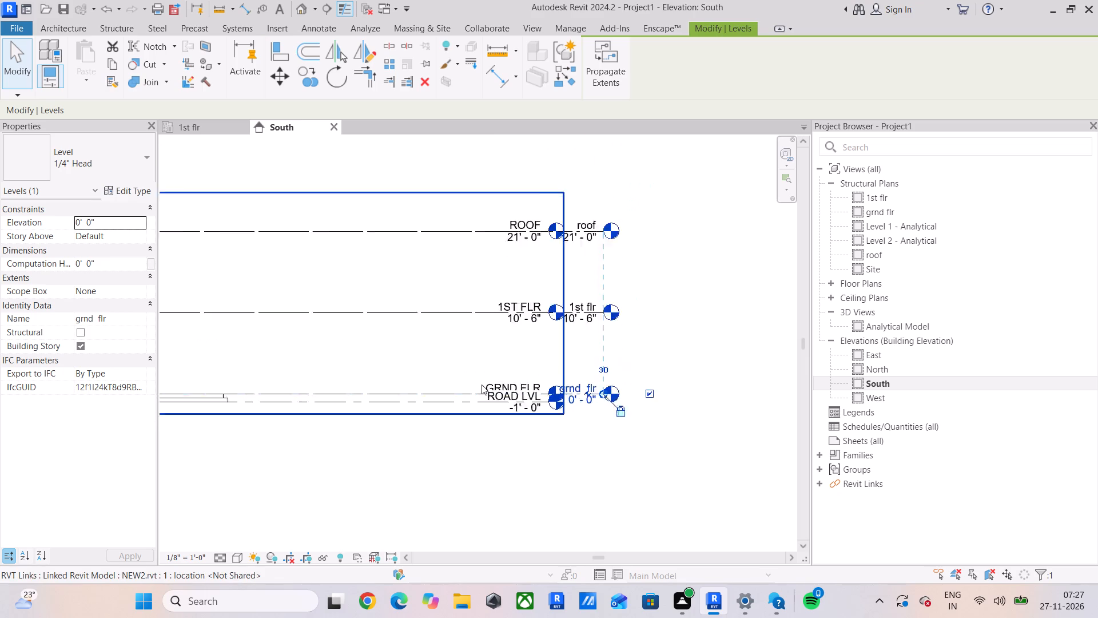
{"action": "scroll", "coordinate": [482, 385], "scroll_direction": "down", "scroll_amount": 1}
{"action": "middle_click_drag", "start_coordinate": [483, 378], "coordinate": [512, 406]}
{"action": "scroll", "coordinate": [512, 406], "scroll_direction": "up", "scroll_amount": 1}
{"action": "left_click", "coordinate": [561, 73]}
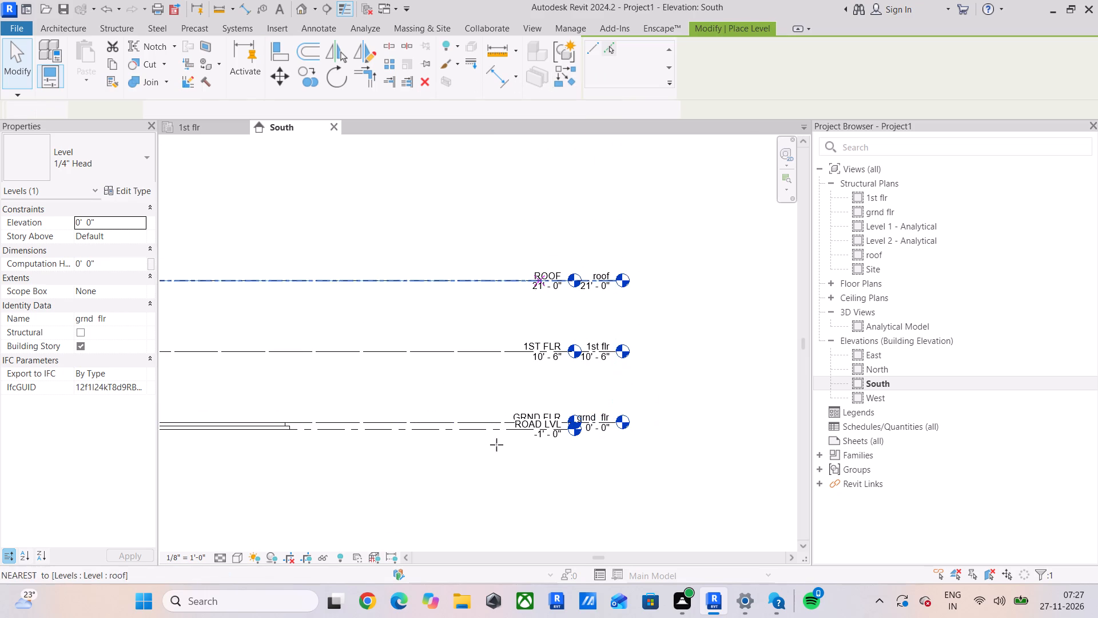
{"action": "left_click", "coordinate": [611, 48]}
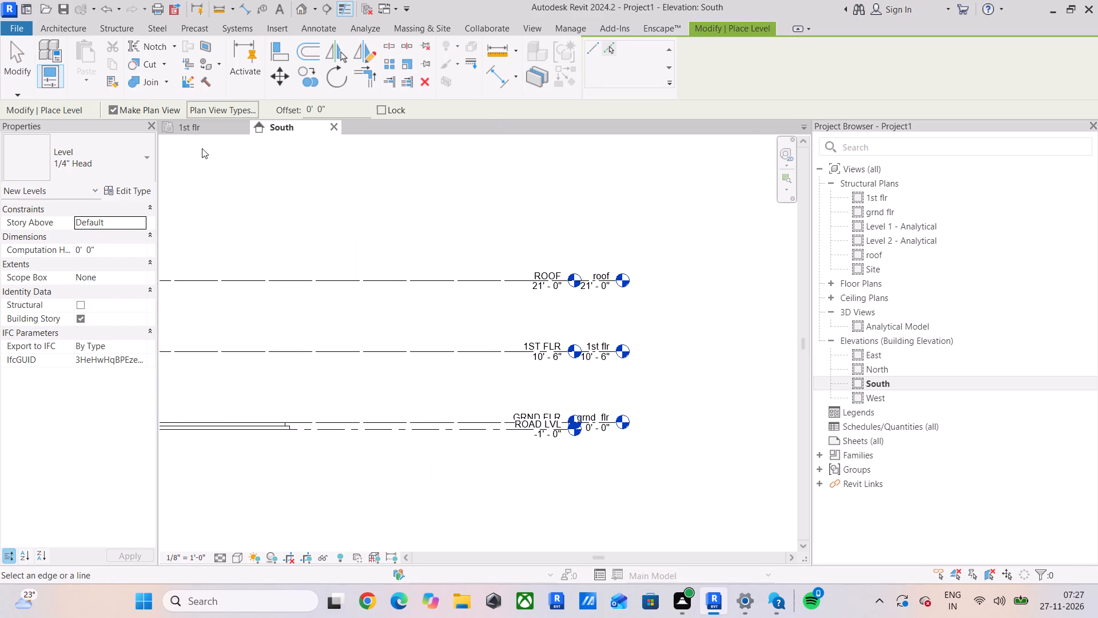
{"action": "left_click_drag", "start_coordinate": [347, 110], "coordinate": [238, 110]}
{"action": "type", "text": "5'"}
{"action": "key", "text": "Return"}
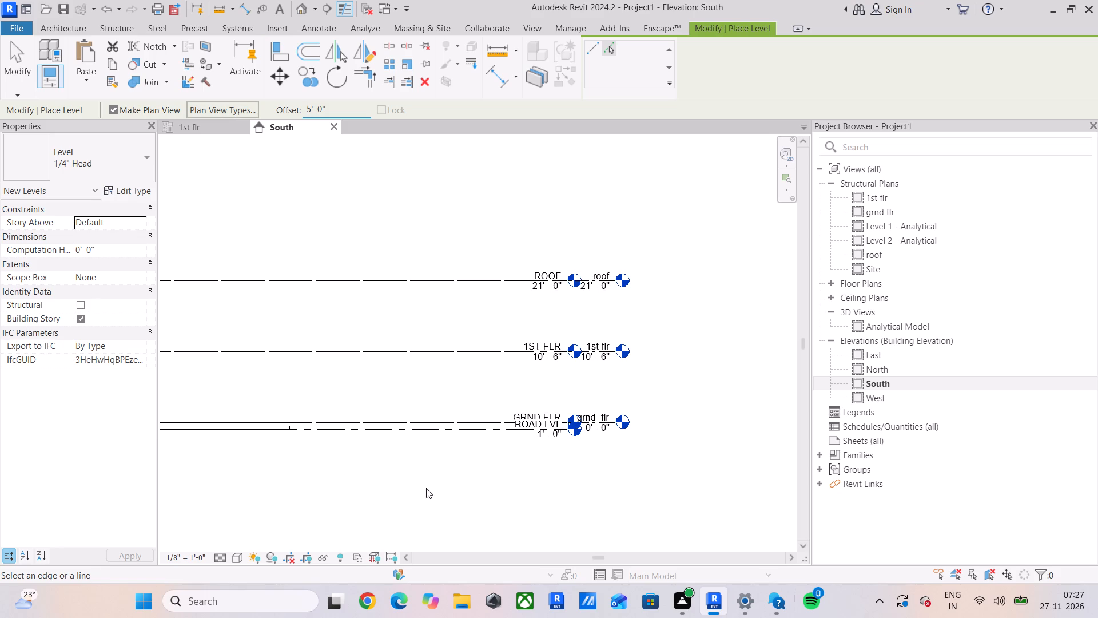
{"action": "left_click", "coordinate": [451, 426]}
{"action": "double_click", "coordinate": [0, 62]}
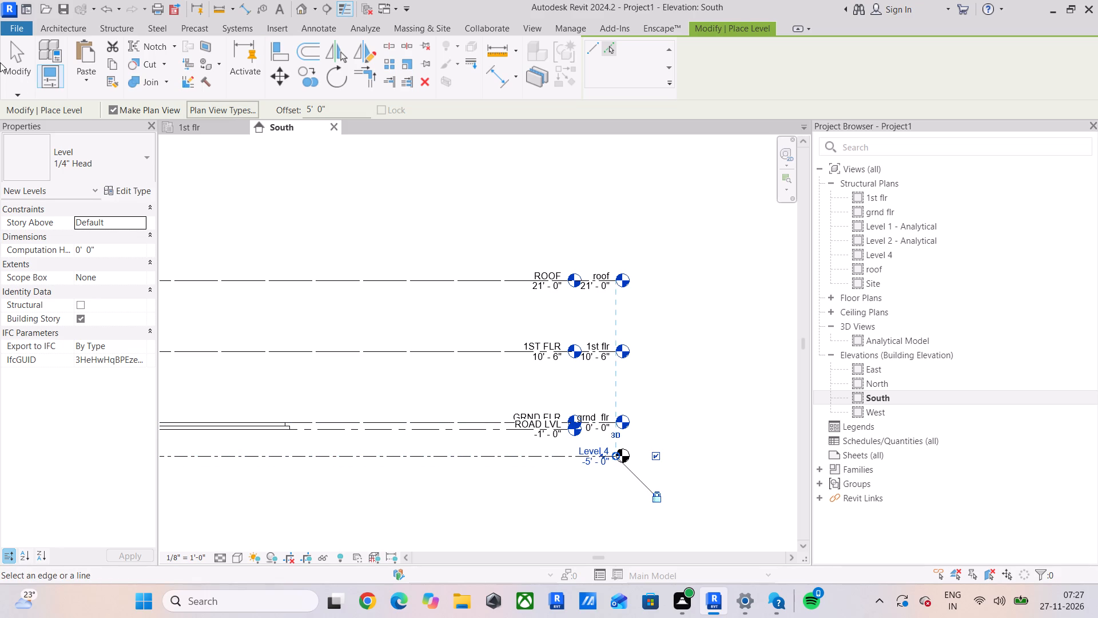
{"action": "scroll", "coordinate": [447, 489], "scroll_direction": "up", "scroll_amount": 4}
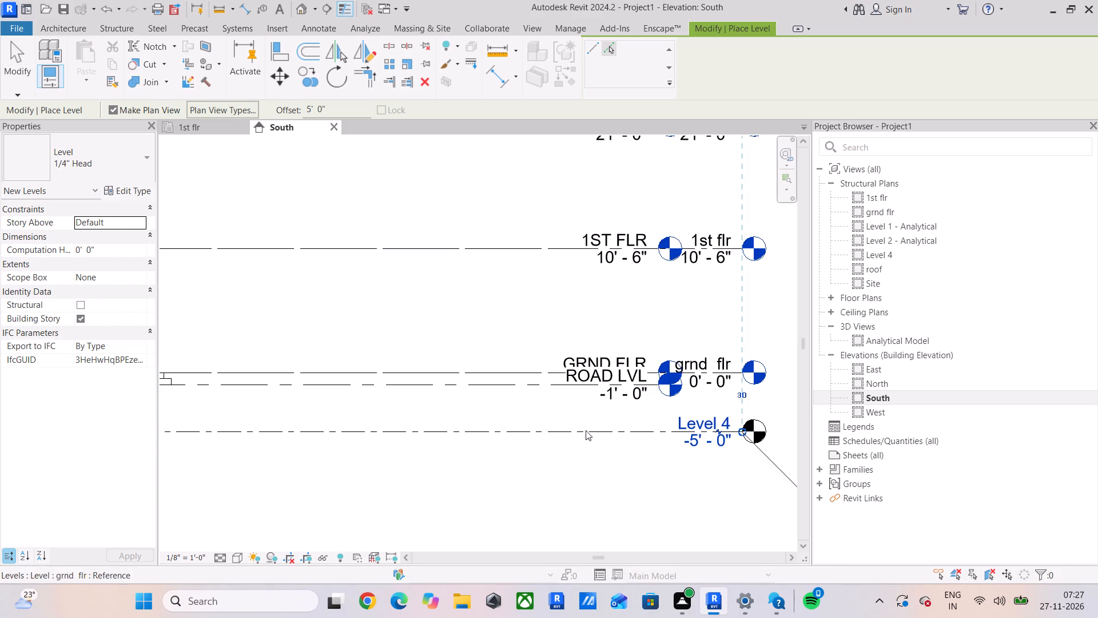
{"action": "double_click", "coordinate": [9, 49]}
Rename the new lowest level as footing, including its corresponding views.
{"action": "scroll", "coordinate": [506, 326], "scroll_direction": "up", "scroll_amount": 3}
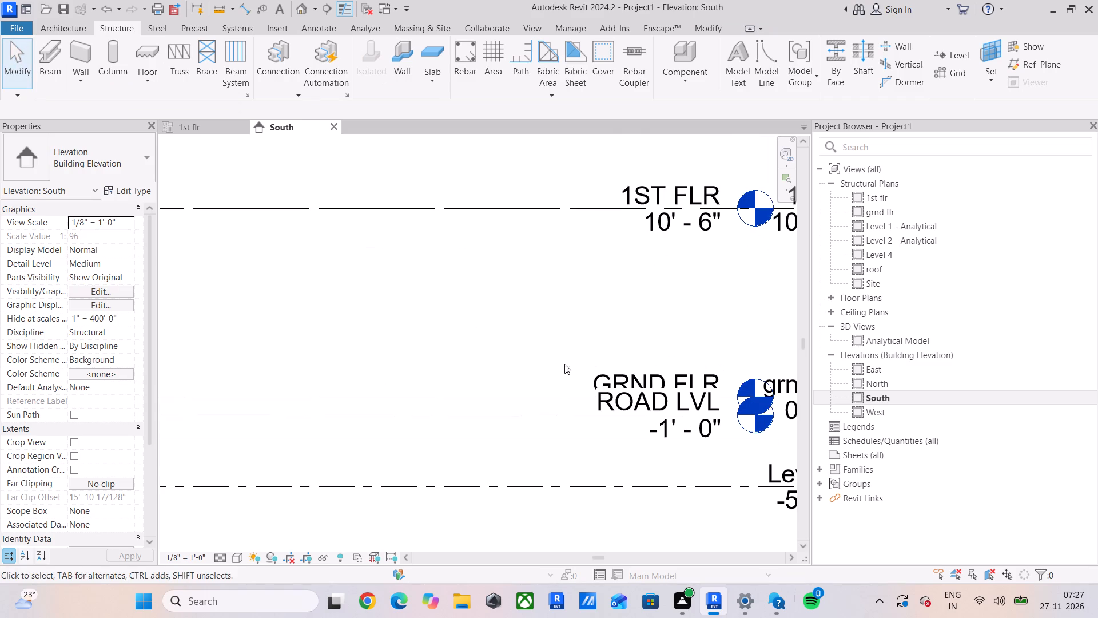
{"action": "middle_click_drag", "start_coordinate": [703, 490], "coordinate": [444, 472]}
{"action": "scroll", "coordinate": [507, 470], "scroll_direction": "up", "scroll_amount": 2}
{"action": "left_click", "coordinate": [549, 443]}
{"action": "left_click", "coordinate": [549, 443]}
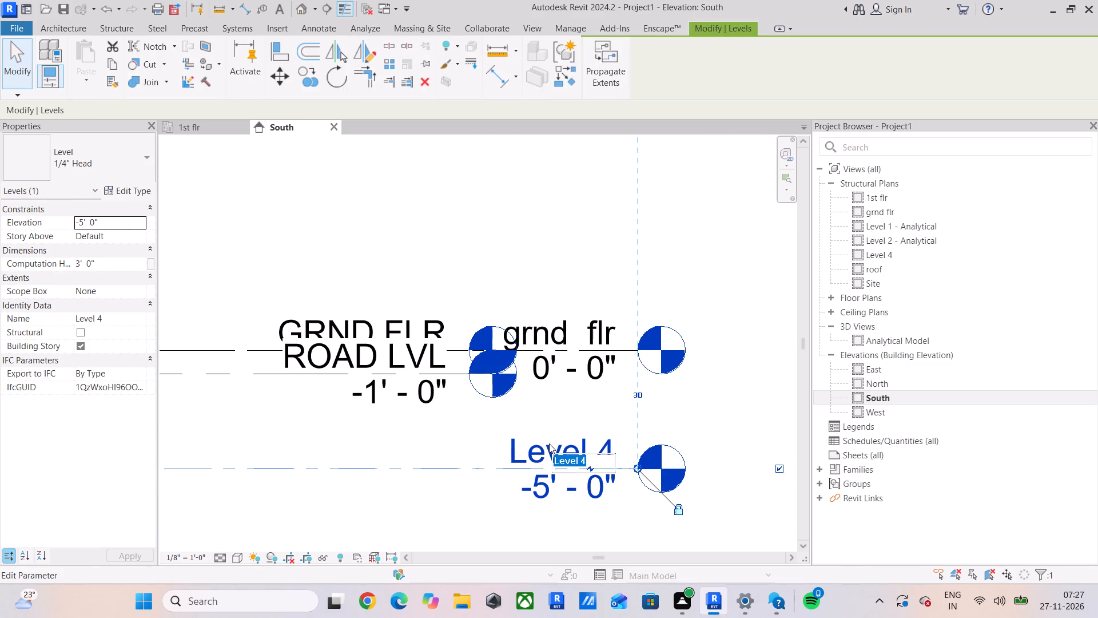
{"action": "type", "text": "footing"}
{"action": "key", "text": "Return"}
{"action": "left_click", "coordinate": [603, 298]}
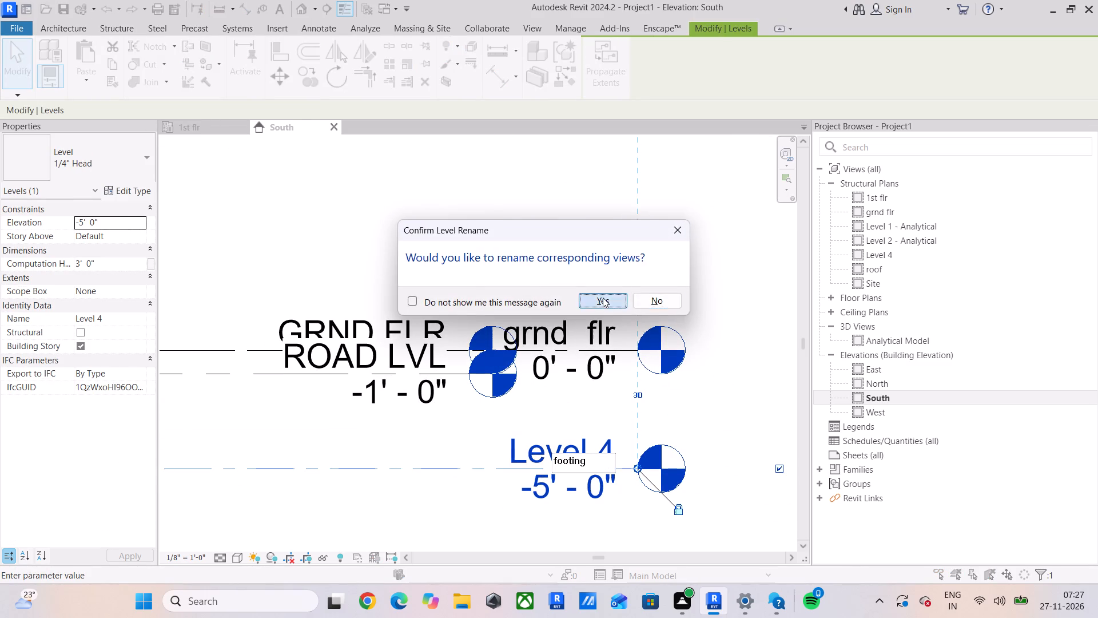
Examine the linked house against the project levels in the South elevation and its position in the 1st flr plan.
{"action": "scroll", "coordinate": [441, 463], "scroll_direction": "down", "scroll_amount": 4}
{"action": "middle_click_drag", "start_coordinate": [444, 464], "coordinate": [674, 469]}
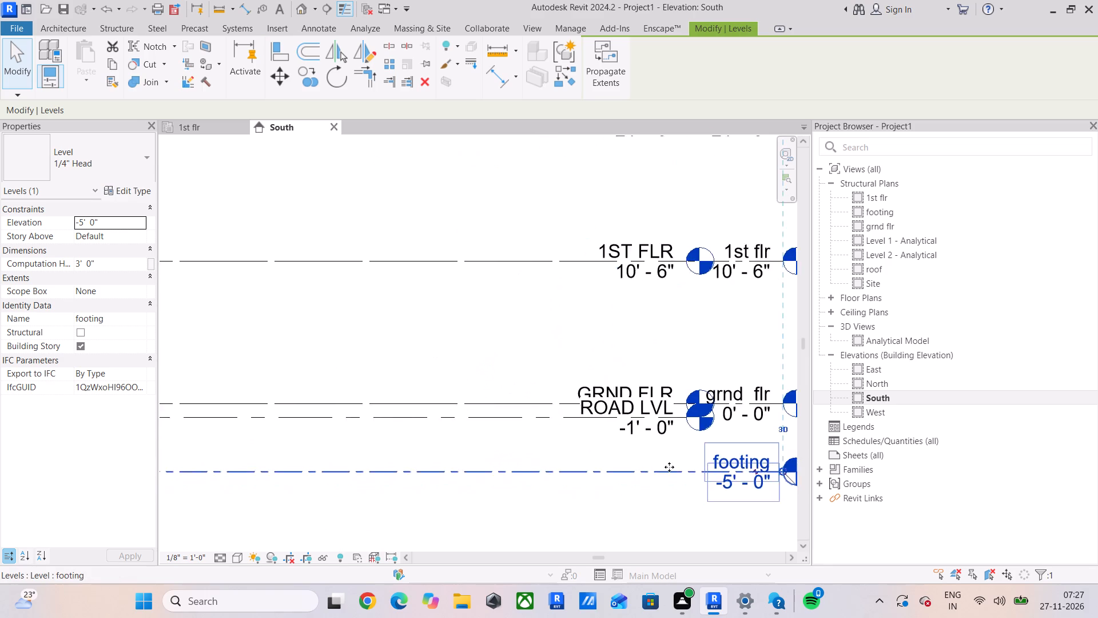
{"action": "scroll", "coordinate": [655, 468], "scroll_direction": "down", "scroll_amount": 7}
{"action": "middle_click_drag", "start_coordinate": [635, 468], "coordinate": [618, 427]}
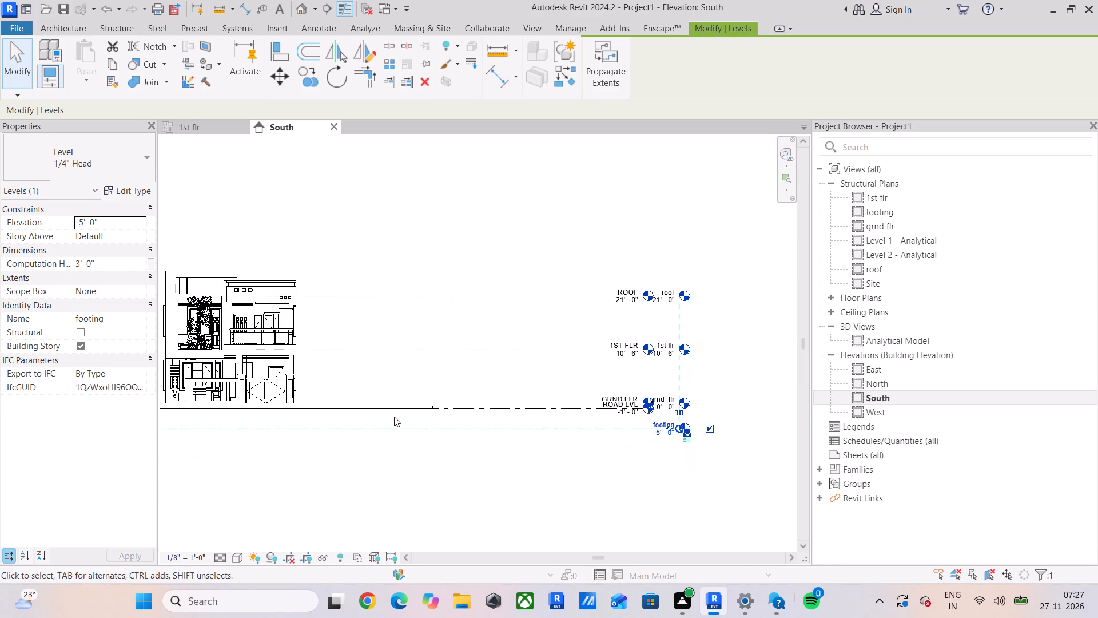
{"action": "middle_click_drag", "start_coordinate": [395, 414], "coordinate": [562, 409]}
{"action": "scroll", "coordinate": [445, 346], "scroll_direction": "up", "scroll_amount": 3}
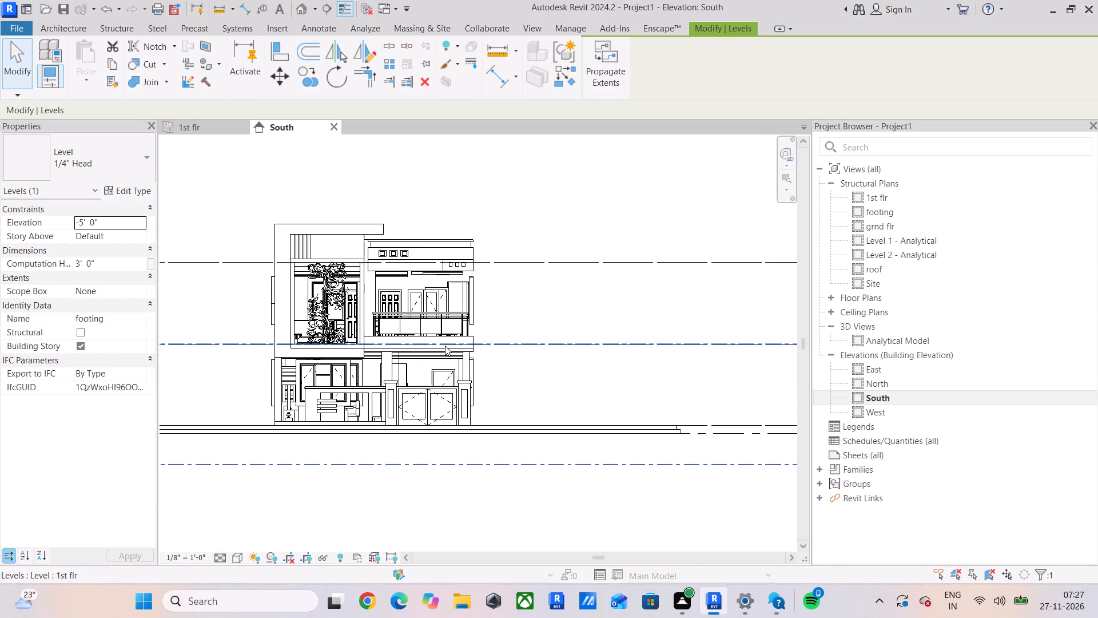
{"action": "scroll", "coordinate": [445, 346], "scroll_direction": "down", "scroll_amount": 3}
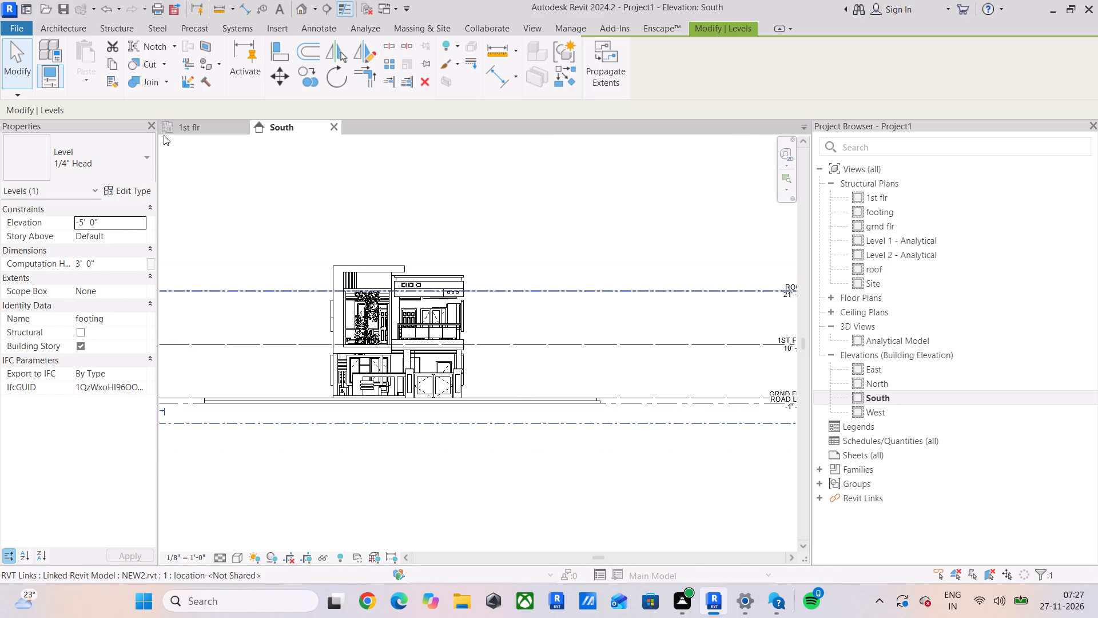
{"action": "left_click", "coordinate": [192, 129]}
{"action": "scroll", "coordinate": [534, 409], "scroll_direction": "down", "scroll_amount": 2}
{"action": "middle_click_drag", "start_coordinate": [560, 401], "coordinate": [437, 414]}
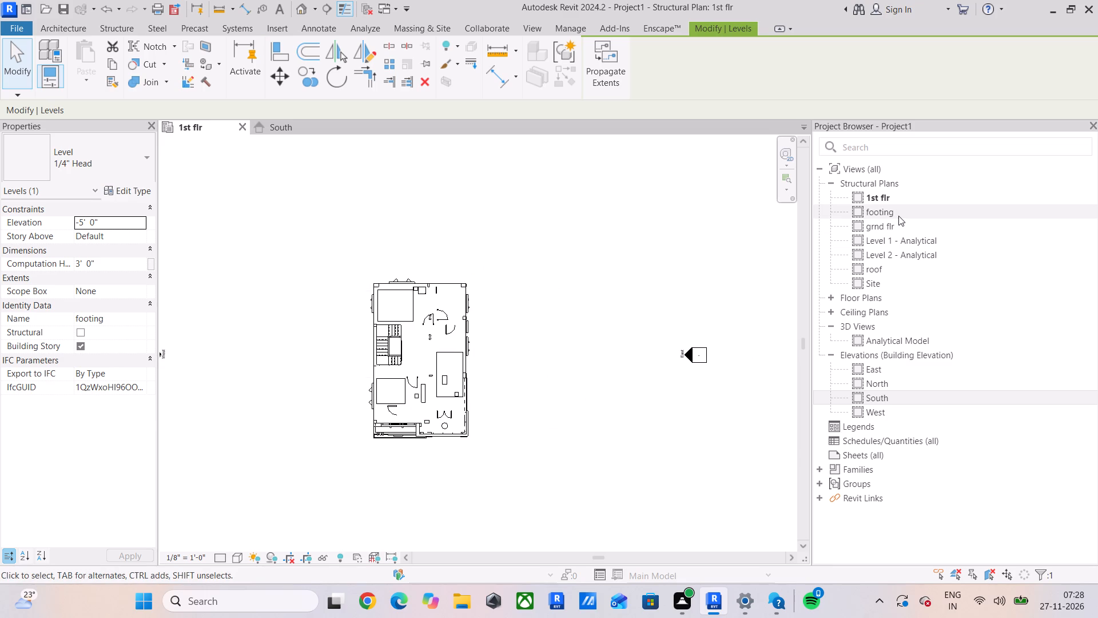
{"action": "left_click", "coordinate": [464, 325]}
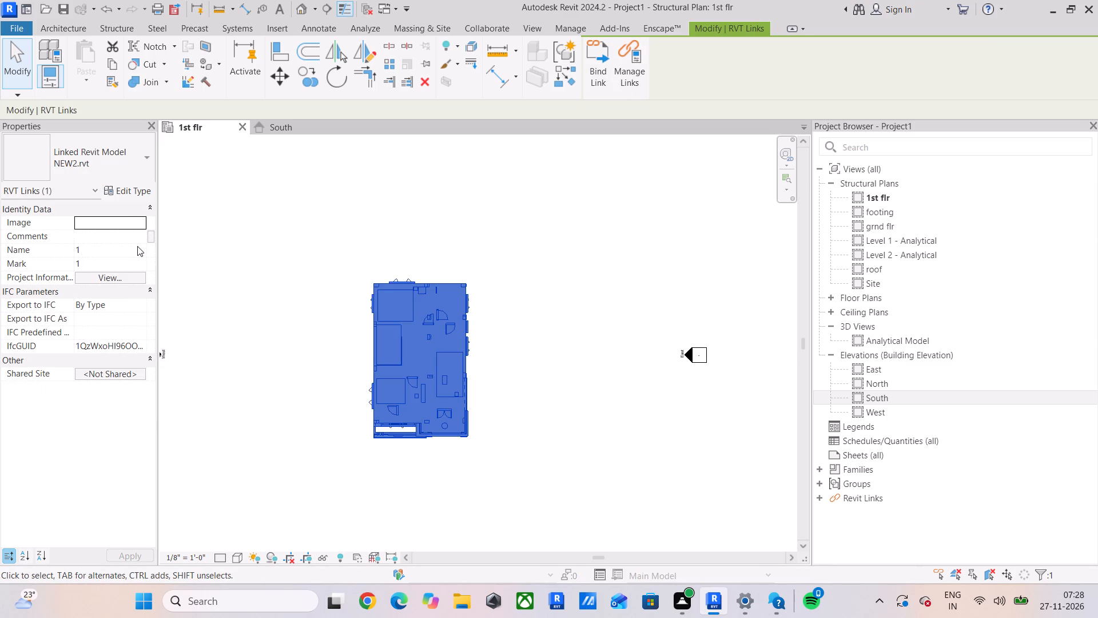
Open the footing structural plan and examine the area between its elevation markers.
{"action": "double_click", "coordinate": [893, 212]}
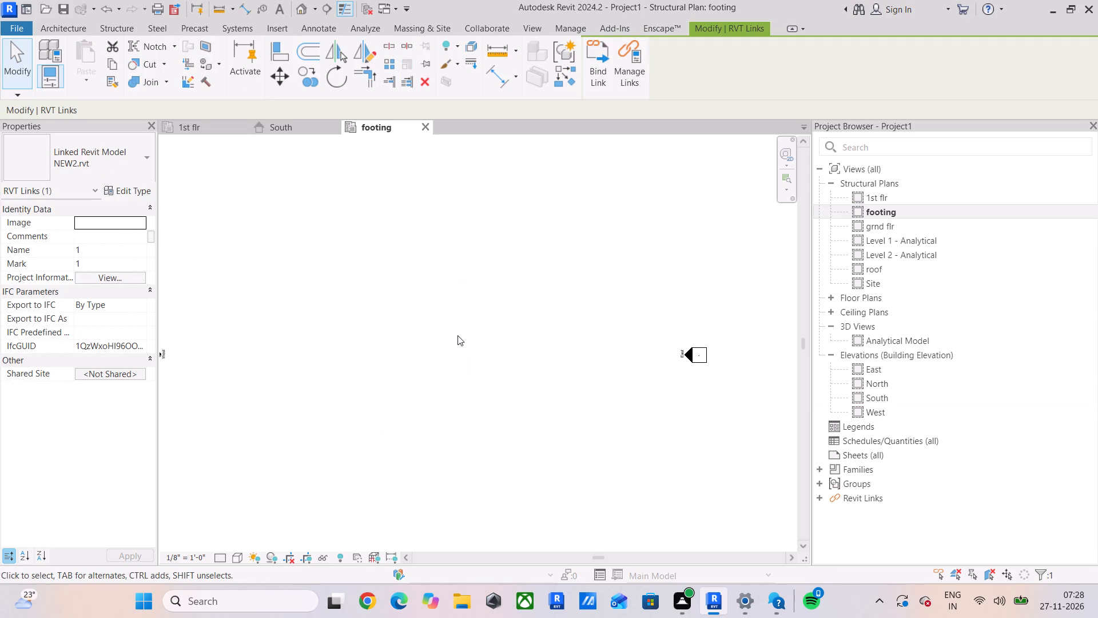
{"action": "scroll", "coordinate": [457, 335], "scroll_direction": "down", "scroll_amount": 3}
{"action": "middle_click_drag", "start_coordinate": [457, 335], "coordinate": [565, 344]}
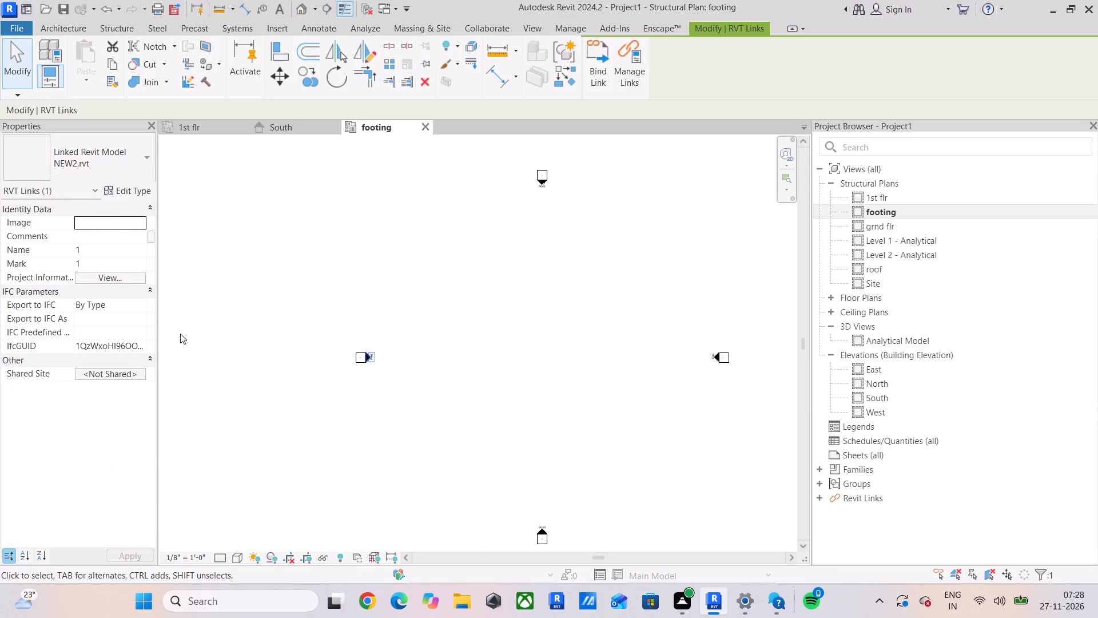
{"action": "scroll", "coordinate": [464, 312], "scroll_direction": "down", "scroll_amount": 2}
{"action": "middle_click_drag", "start_coordinate": [469, 310], "coordinate": [377, 298]}
{"action": "left_click", "coordinate": [411, 281]}
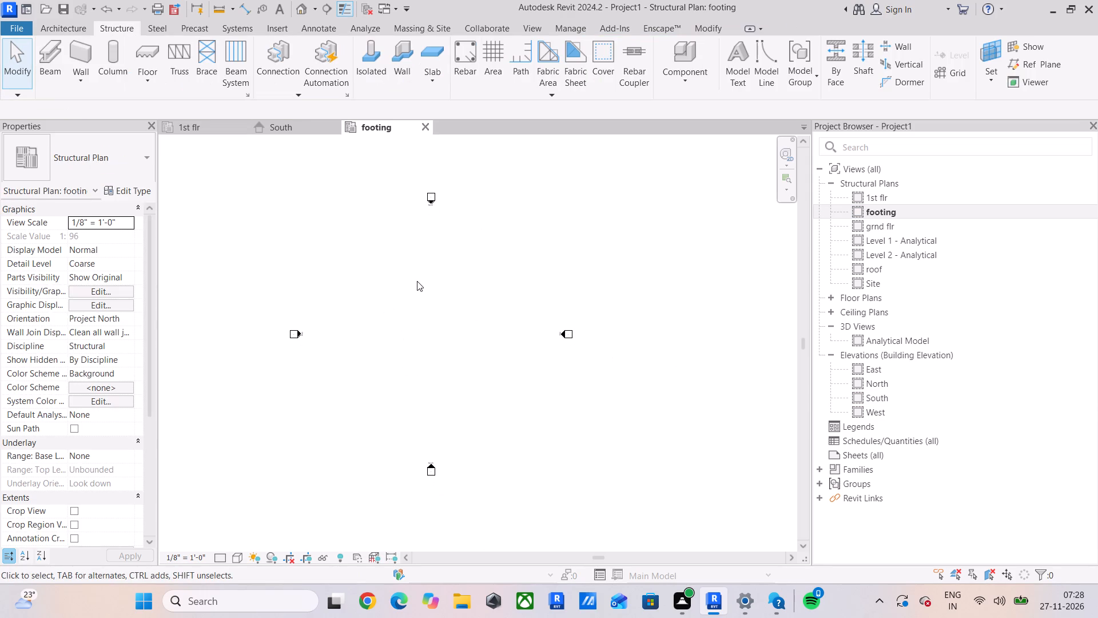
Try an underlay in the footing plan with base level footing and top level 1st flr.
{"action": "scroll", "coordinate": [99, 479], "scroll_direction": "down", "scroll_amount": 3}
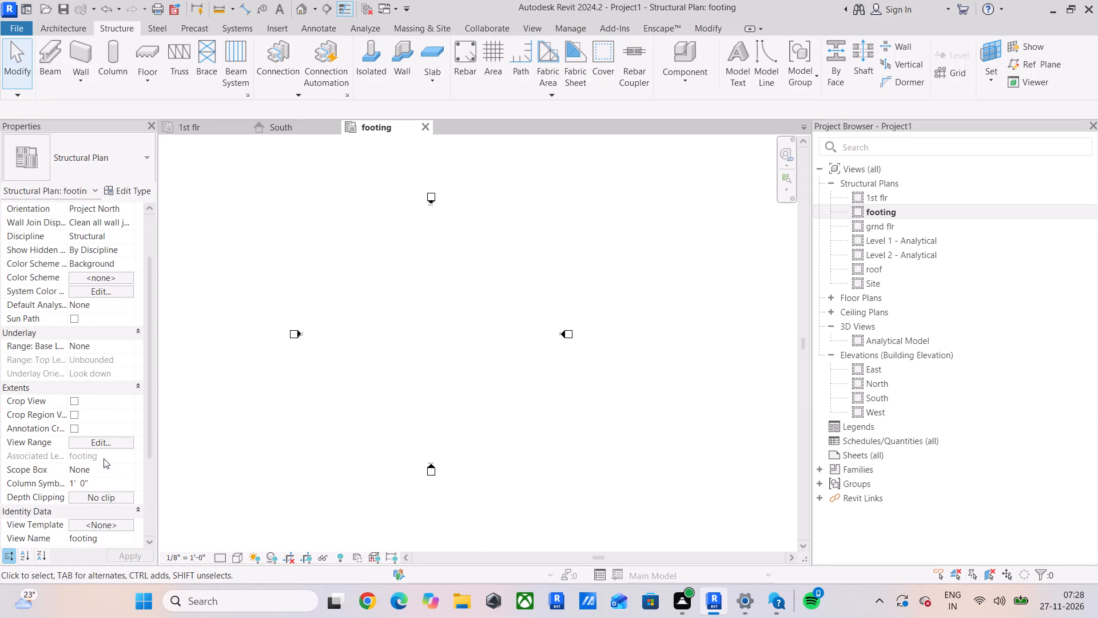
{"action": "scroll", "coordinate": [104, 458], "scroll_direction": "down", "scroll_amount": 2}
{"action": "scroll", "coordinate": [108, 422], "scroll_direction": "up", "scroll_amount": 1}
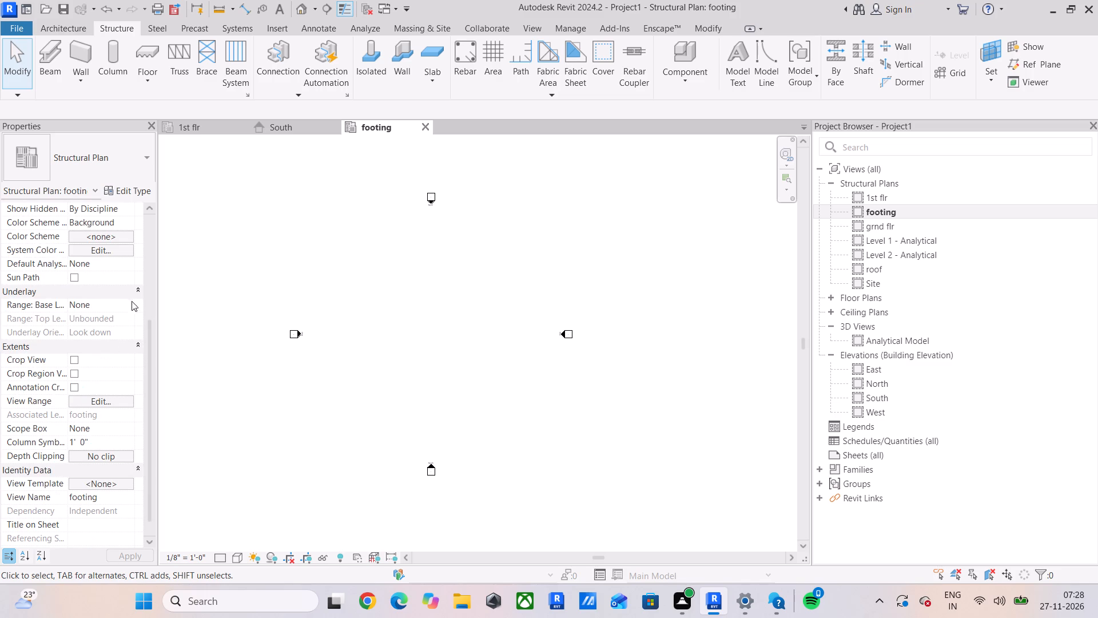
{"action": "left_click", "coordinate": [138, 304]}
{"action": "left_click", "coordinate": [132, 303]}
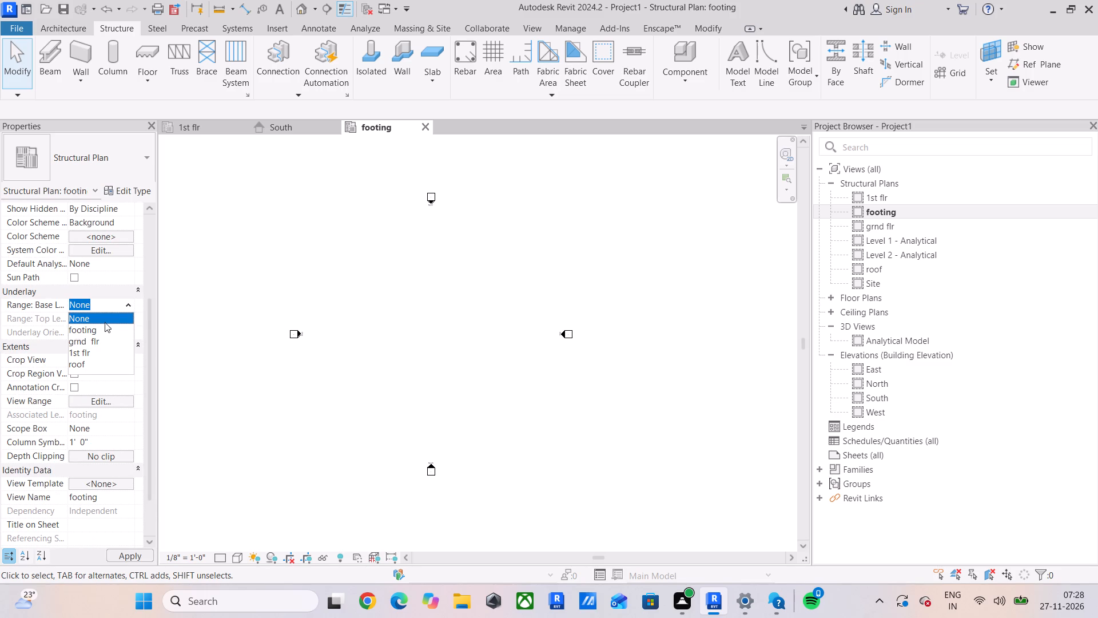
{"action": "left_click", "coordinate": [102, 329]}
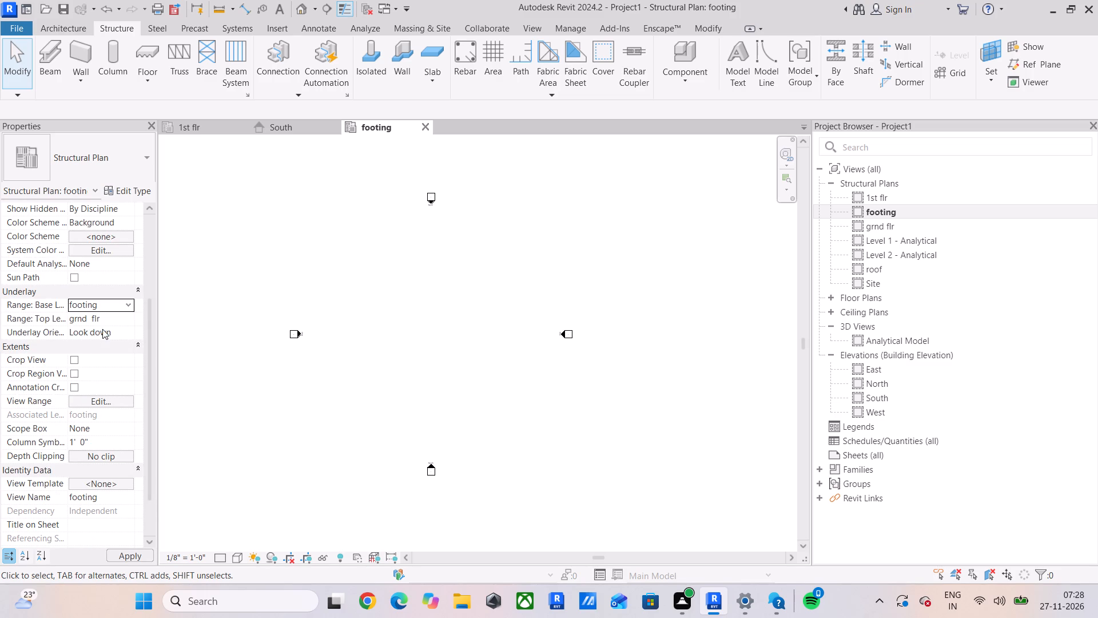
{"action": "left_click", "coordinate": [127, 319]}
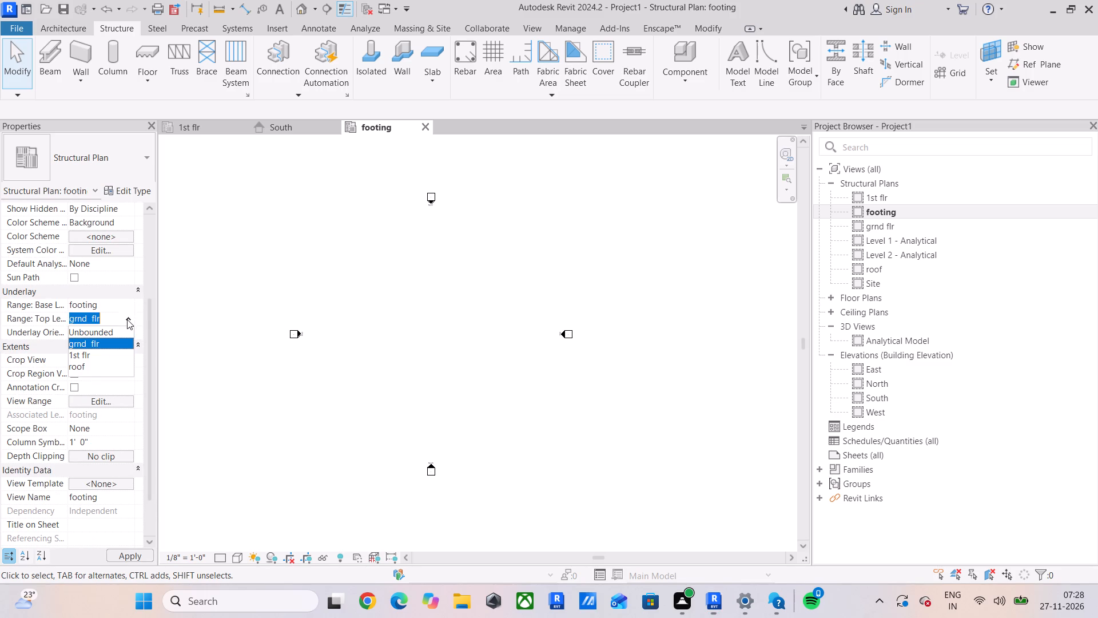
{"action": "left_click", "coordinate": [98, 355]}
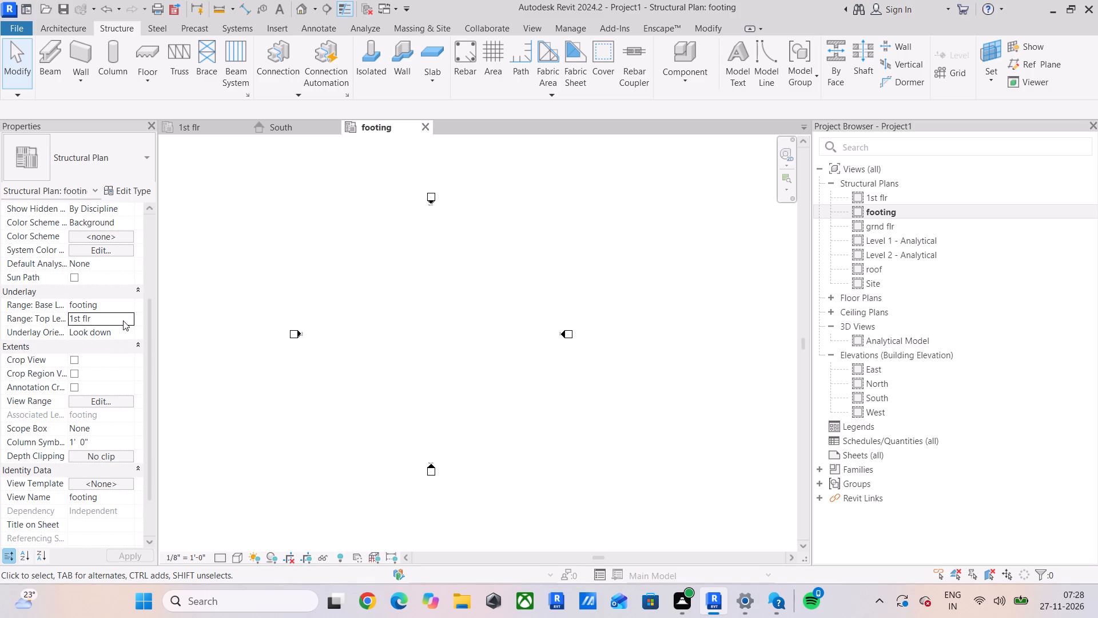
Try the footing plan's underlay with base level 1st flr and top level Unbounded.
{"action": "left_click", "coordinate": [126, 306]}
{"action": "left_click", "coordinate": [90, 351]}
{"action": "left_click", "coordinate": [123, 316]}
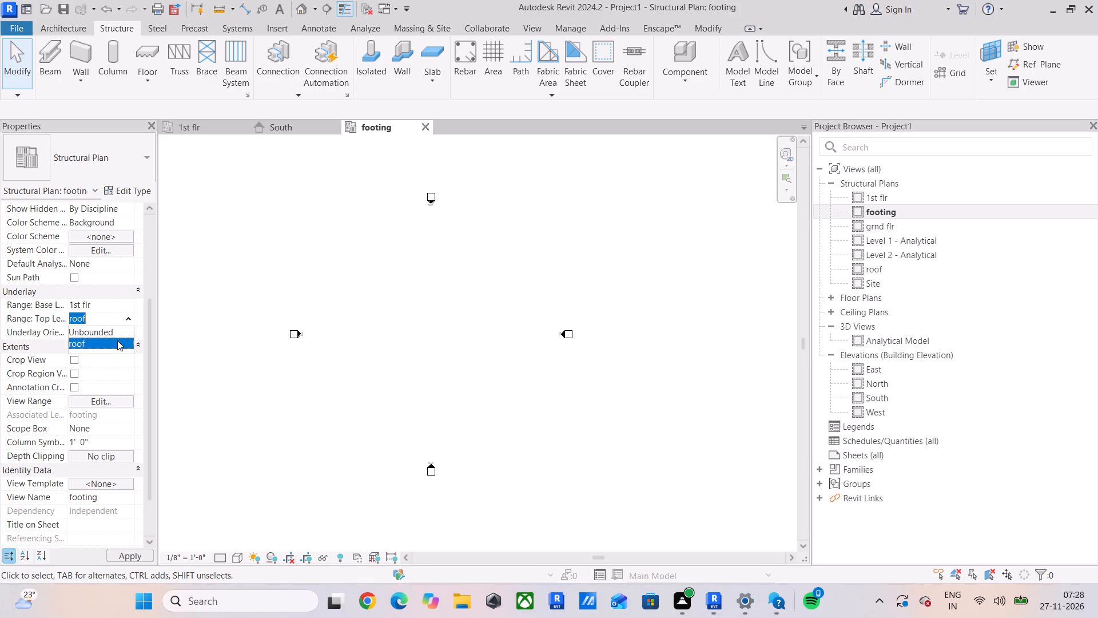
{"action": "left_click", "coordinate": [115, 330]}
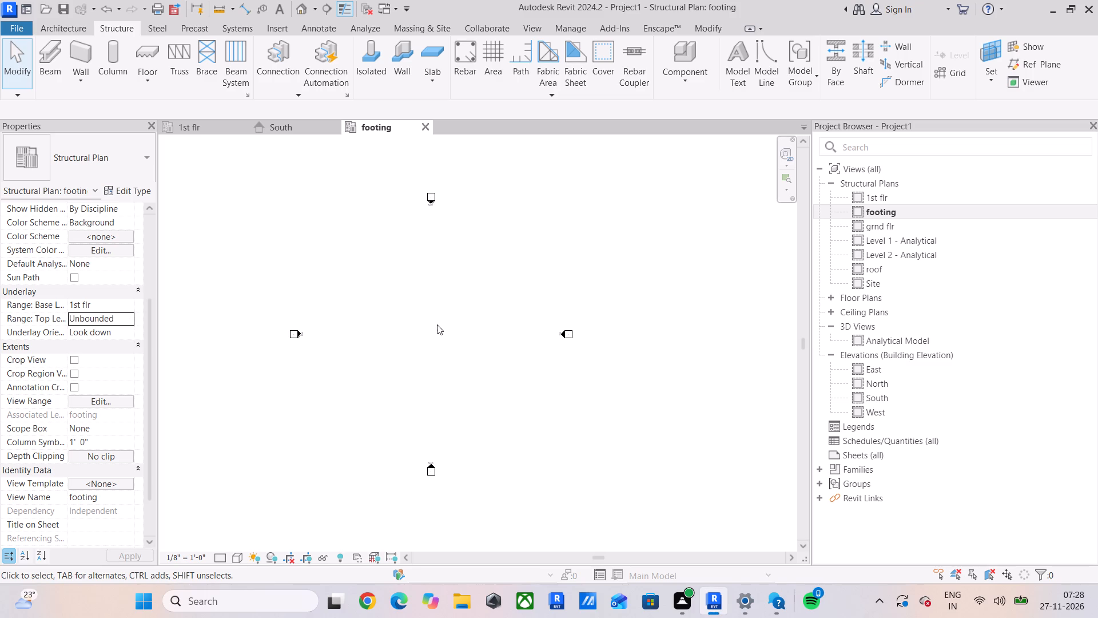
Set the footing plan's underlay range to base level footing and top level 1st flr.
{"action": "left_click", "coordinate": [128, 306]}
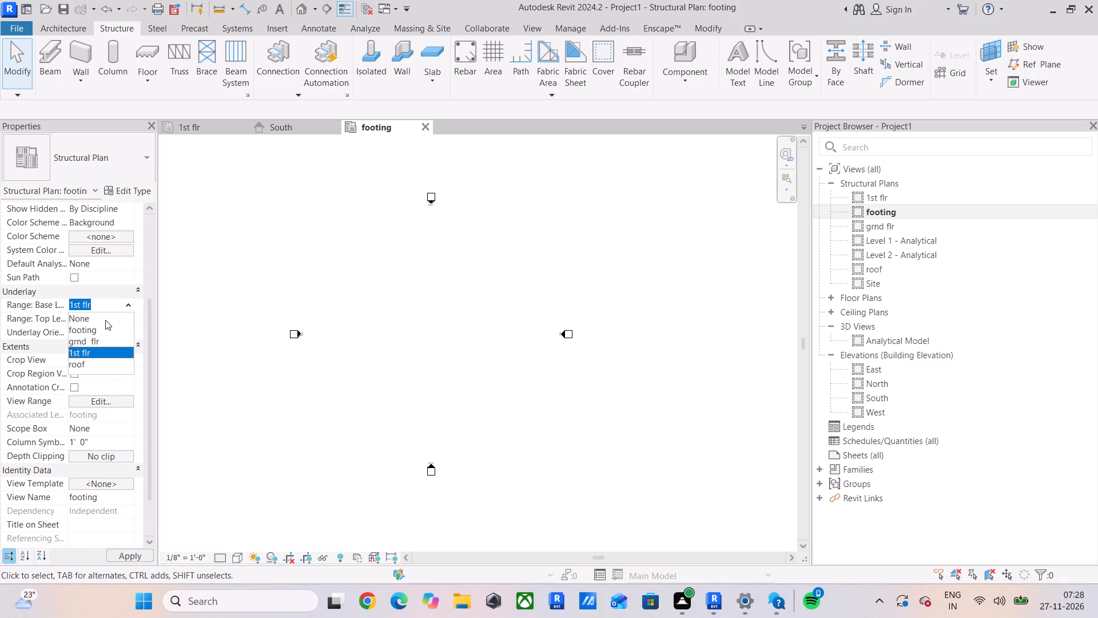
{"action": "left_click", "coordinate": [89, 330]}
{"action": "left_click", "coordinate": [122, 316]}
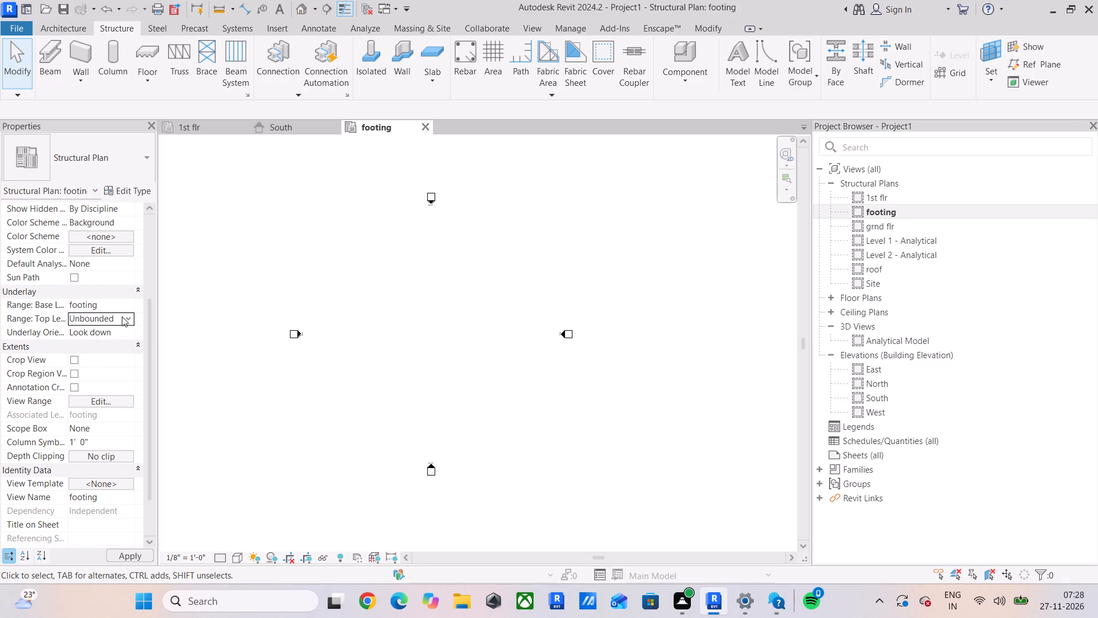
{"action": "left_click", "coordinate": [126, 316]}
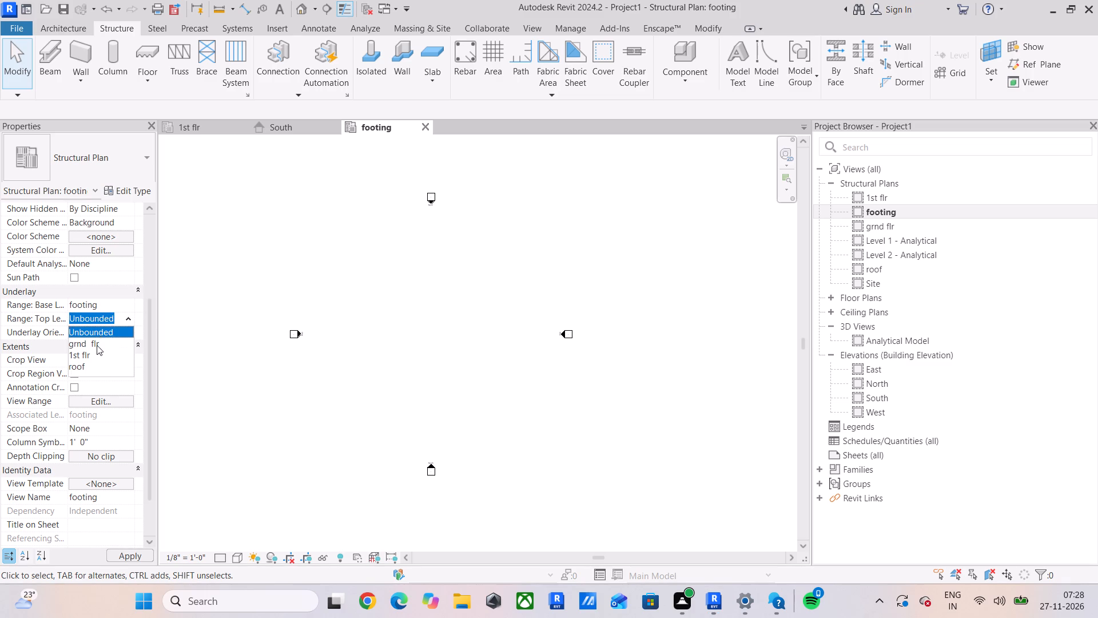
{"action": "left_click", "coordinate": [95, 351]}
{"action": "middle_click_drag", "start_coordinate": [425, 356], "coordinate": [436, 367]}
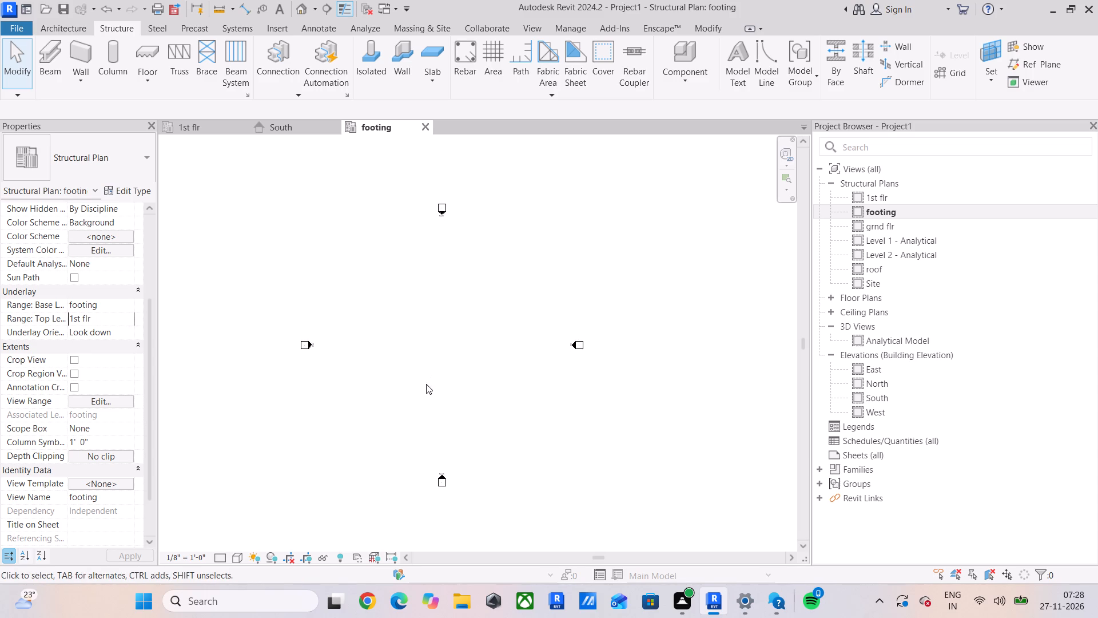
Return to the 1st flr structural plan and examine the linked NEW2 house and its properties there.
{"action": "left_click", "coordinate": [285, 133]}
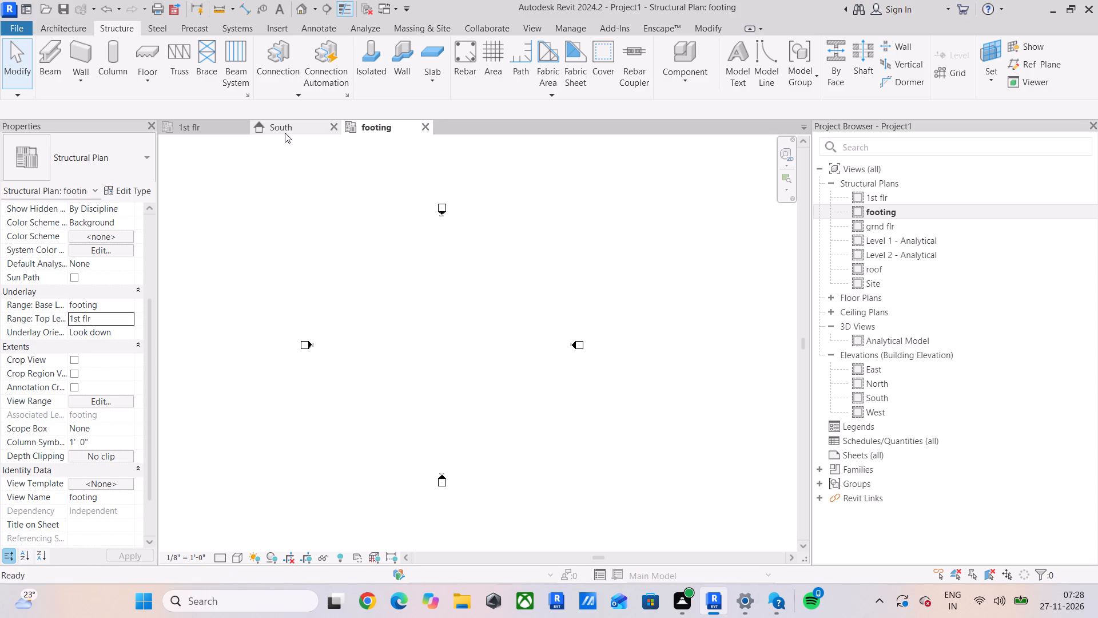
{"action": "left_click", "coordinate": [216, 132]}
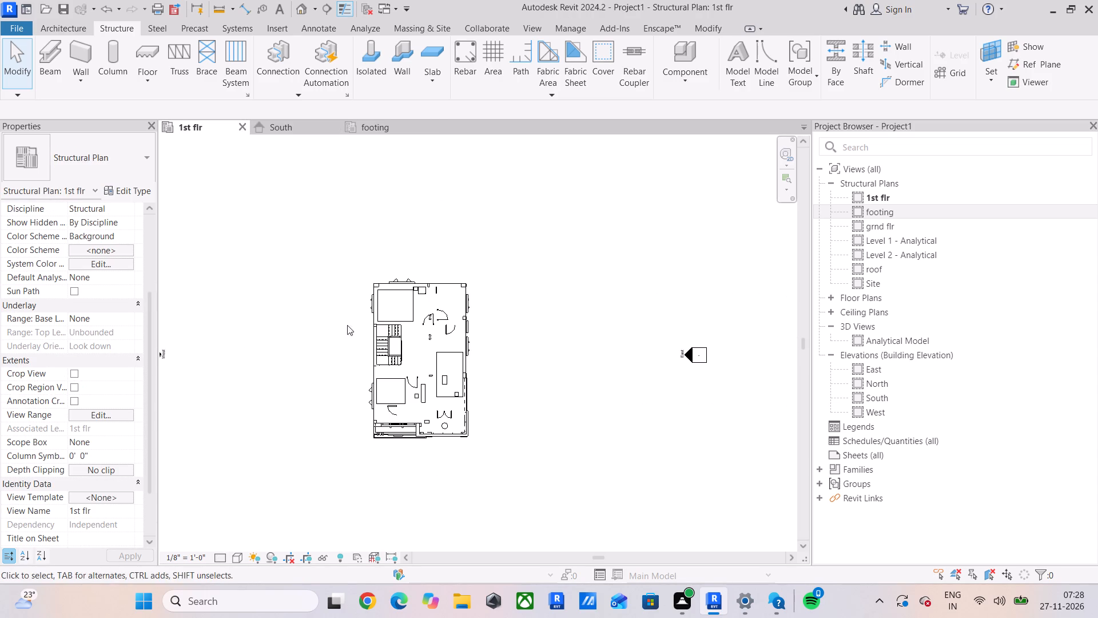
{"action": "left_click", "coordinate": [375, 343]}
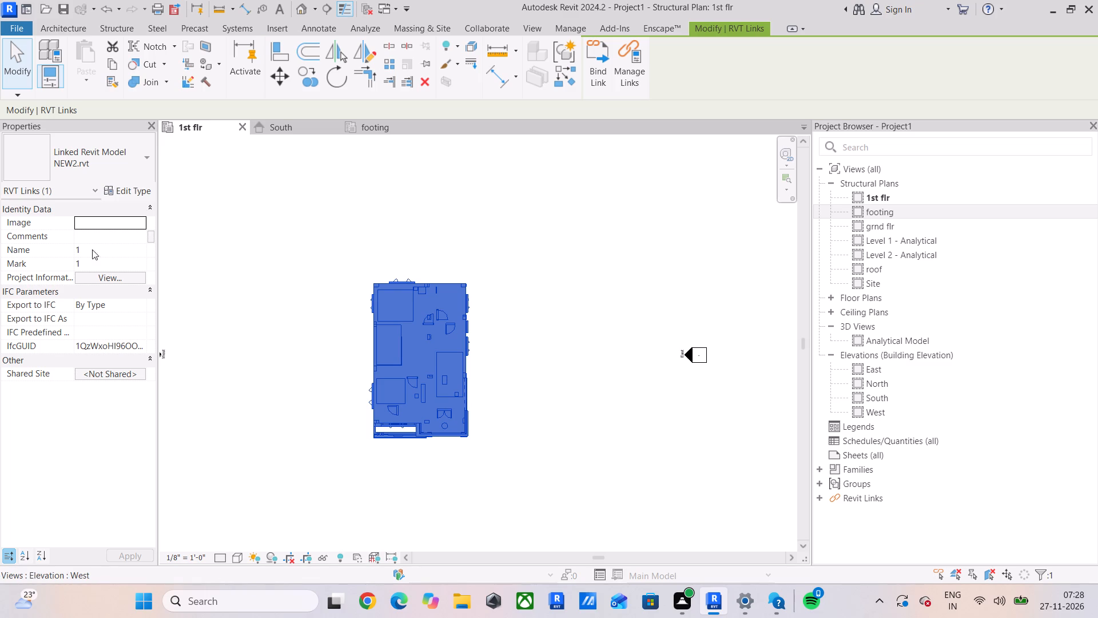
{"action": "scroll", "coordinate": [95, 312], "scroll_direction": "up", "scroll_amount": 3}
{"action": "scroll", "coordinate": [461, 358], "scroll_direction": "up", "scroll_amount": 4}
{"action": "scroll", "coordinate": [465, 358], "scroll_direction": "down", "scroll_amount": 4}
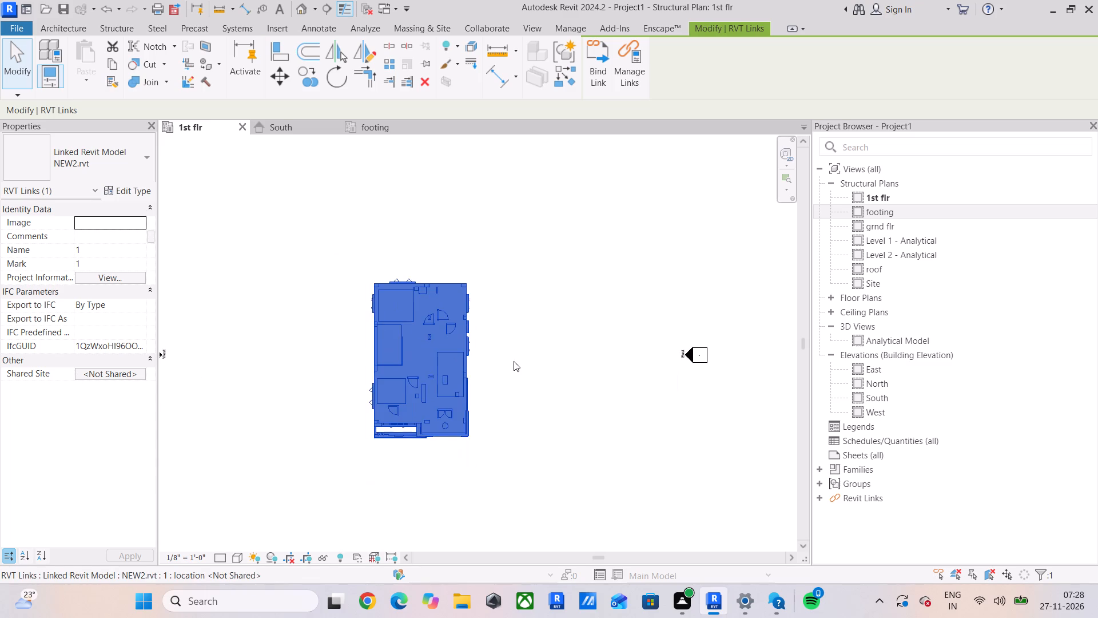
{"action": "middle_click_drag", "start_coordinate": [514, 361], "coordinate": [570, 362]}
{"action": "left_click", "coordinate": [624, 416]}
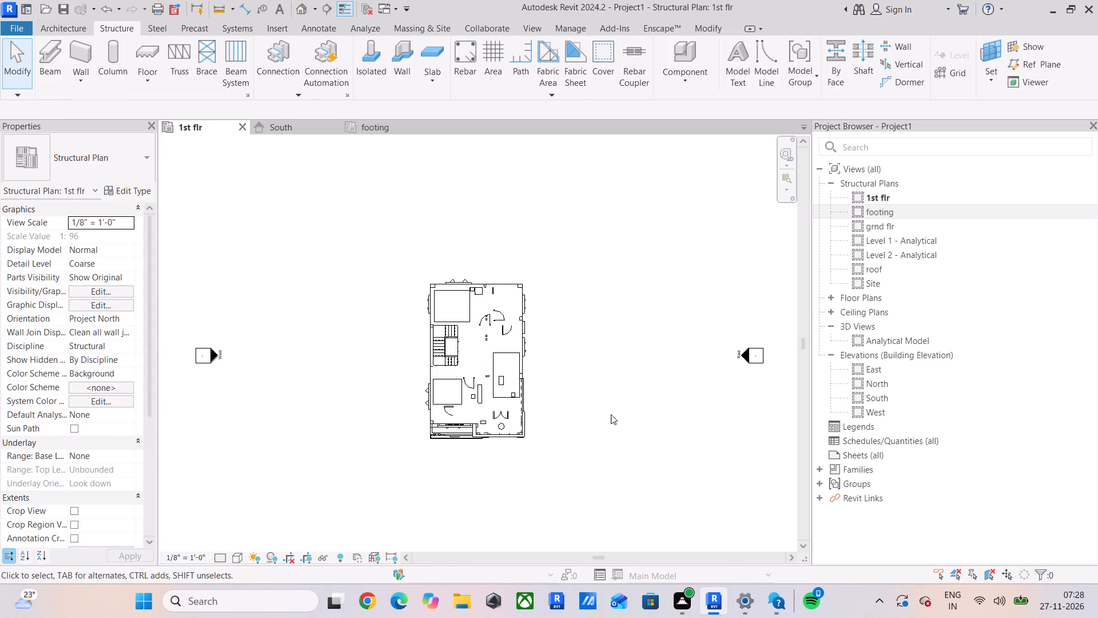
Start a structural column from the Concrete-Rectangular-Column 12 x 18 type and duplicate that type under the name column.
{"action": "scroll", "coordinate": [436, 287], "scroll_direction": "up", "scroll_amount": 11}
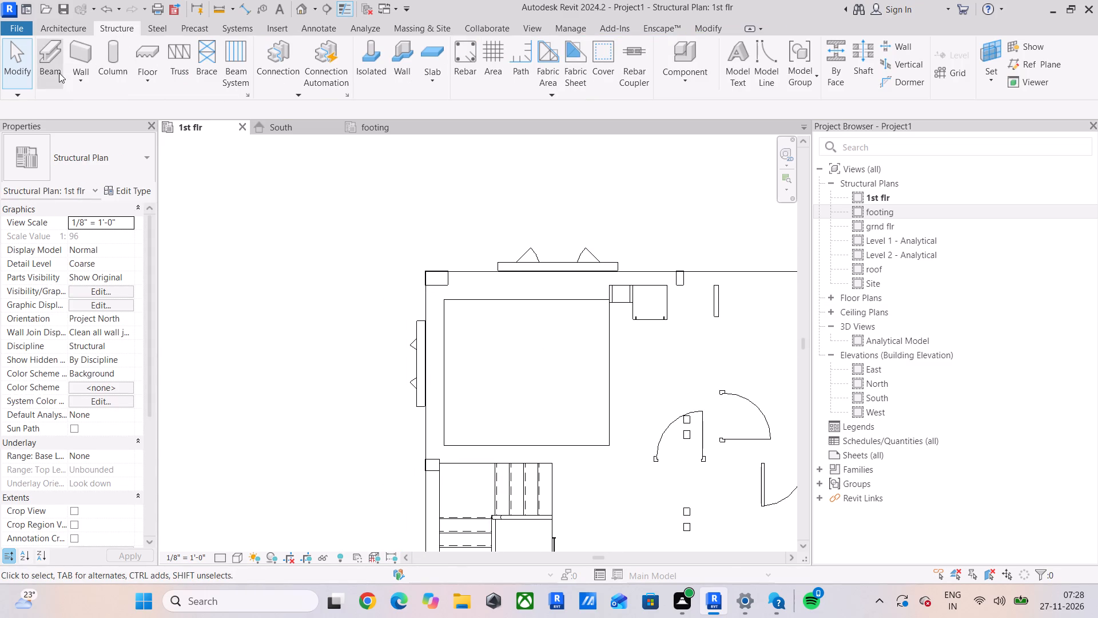
{"action": "left_click", "coordinate": [105, 64]}
{"action": "left_click", "coordinate": [138, 157]}
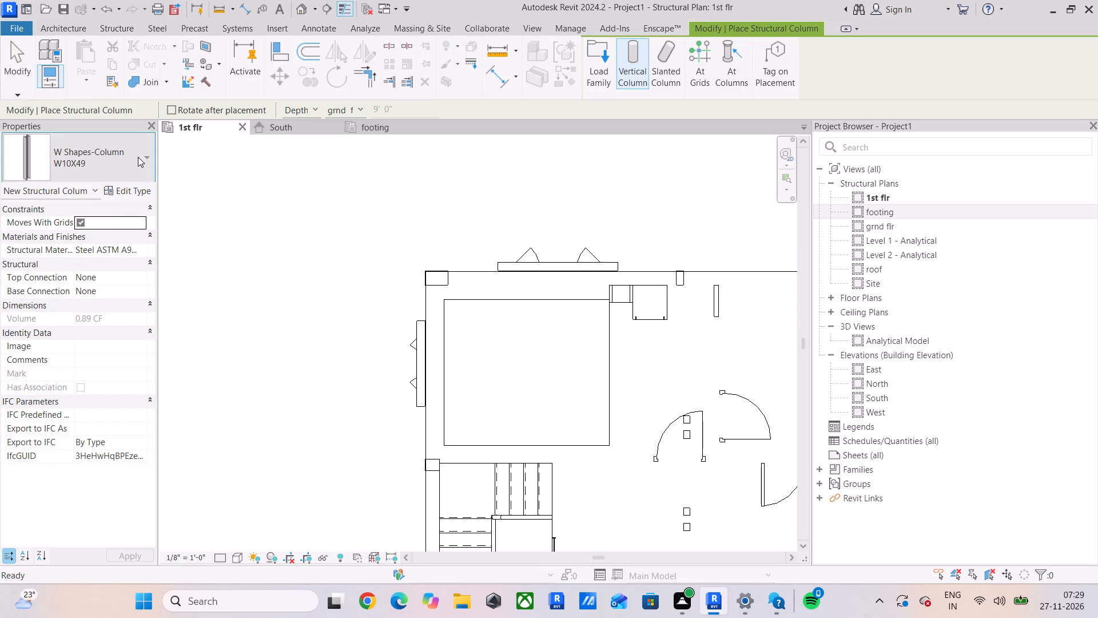
{"action": "left_click", "coordinate": [59, 245]}
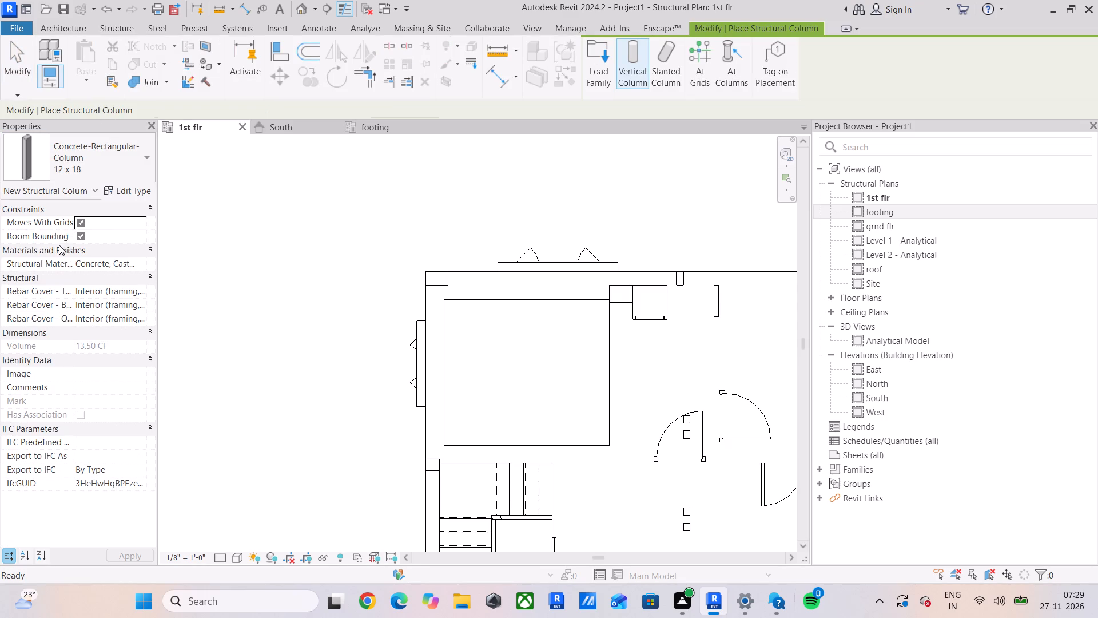
{"action": "left_click", "coordinate": [134, 190]}
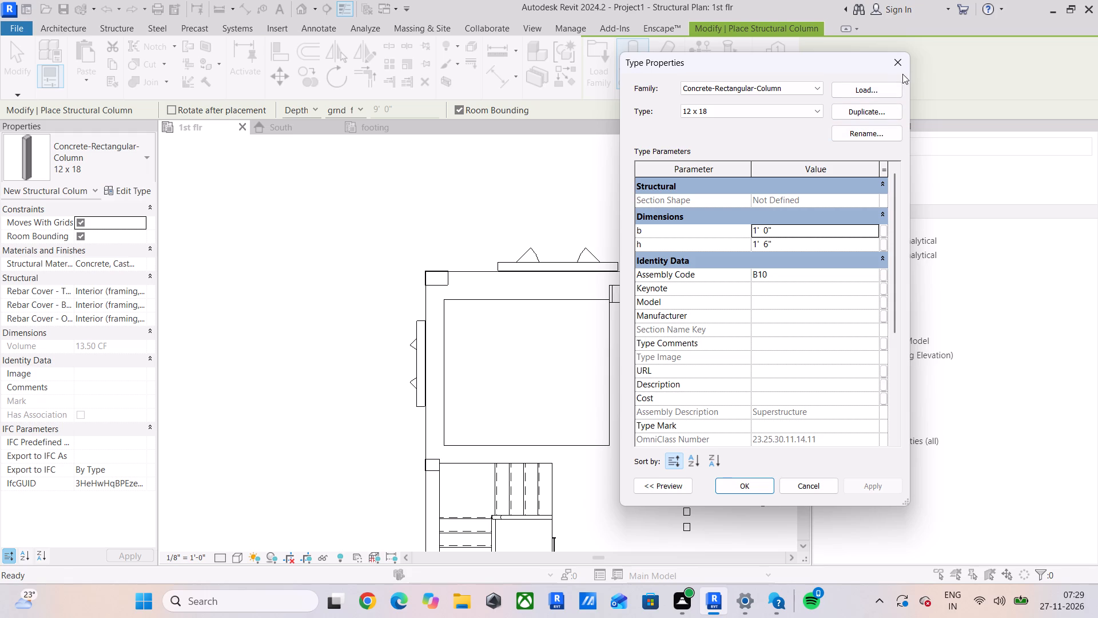
{"action": "left_click", "coordinate": [875, 113]}
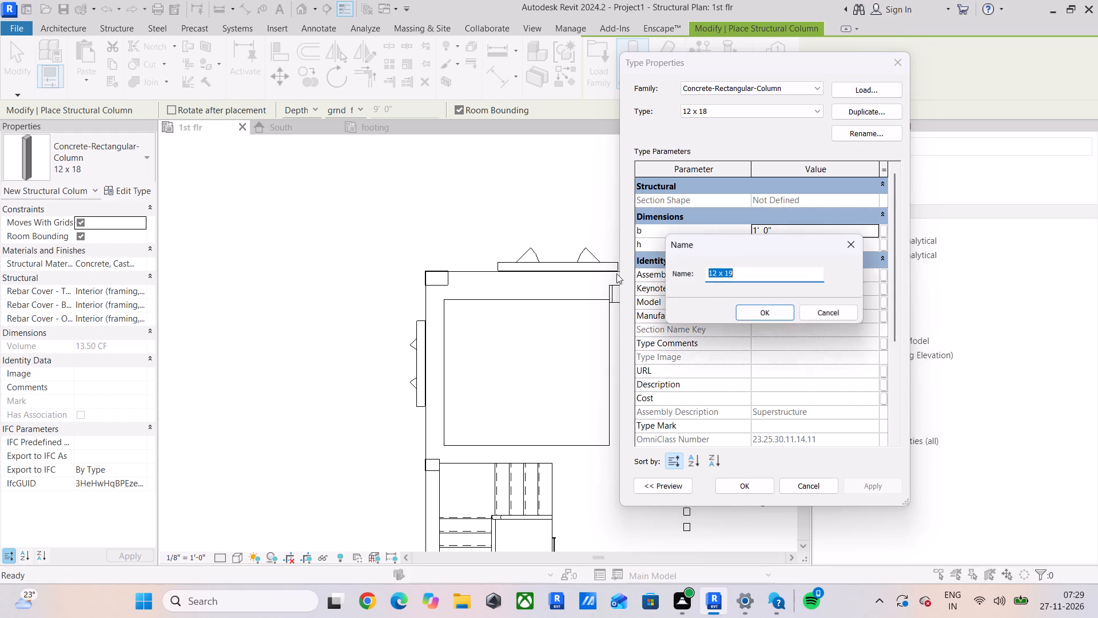
{"action": "key", "text": "1"}
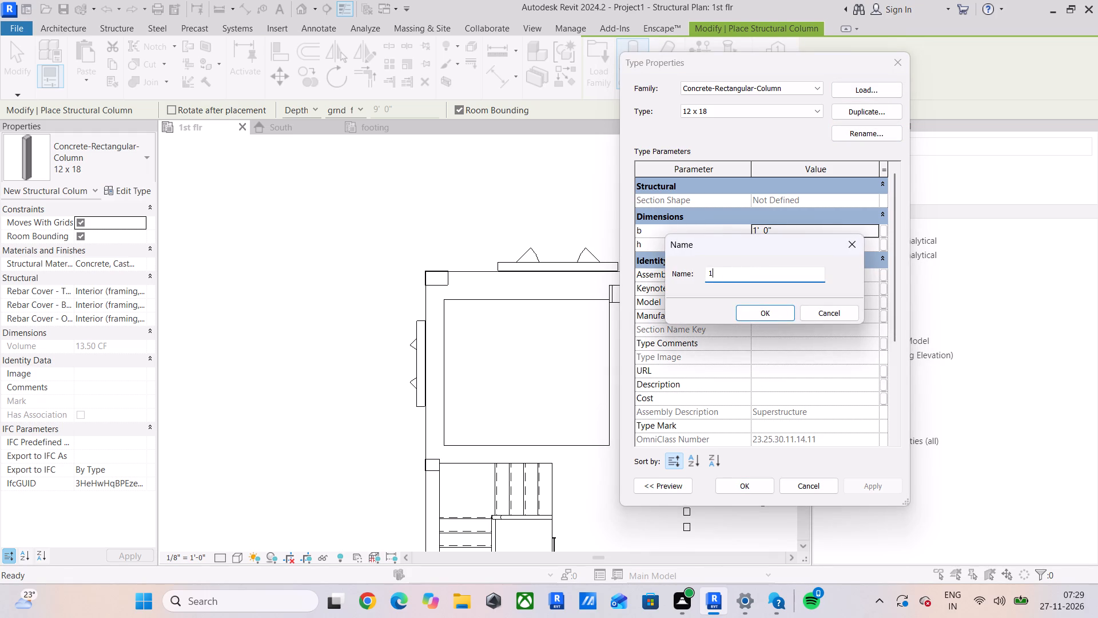
{"action": "key", "text": "BackSpace"}
{"action": "key", "text": "c"}
{"action": "type", "text": "olumn"}
{"action": "key", "text": "Return"}
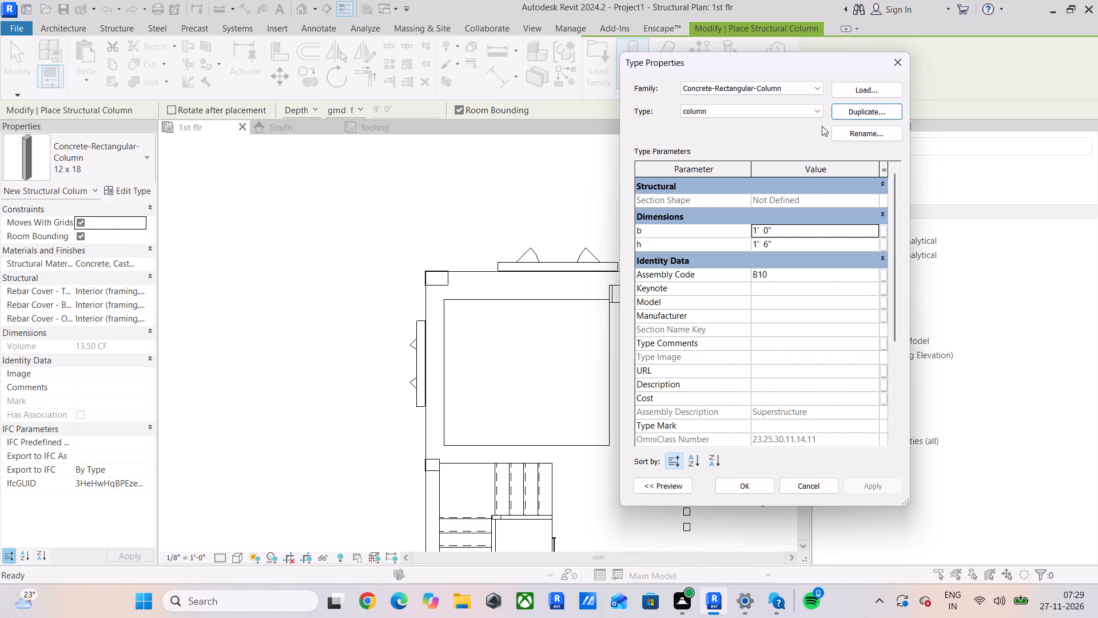
Rename the duplicated column type as Column, with a capital C.
{"action": "left_click", "coordinate": [850, 134]}
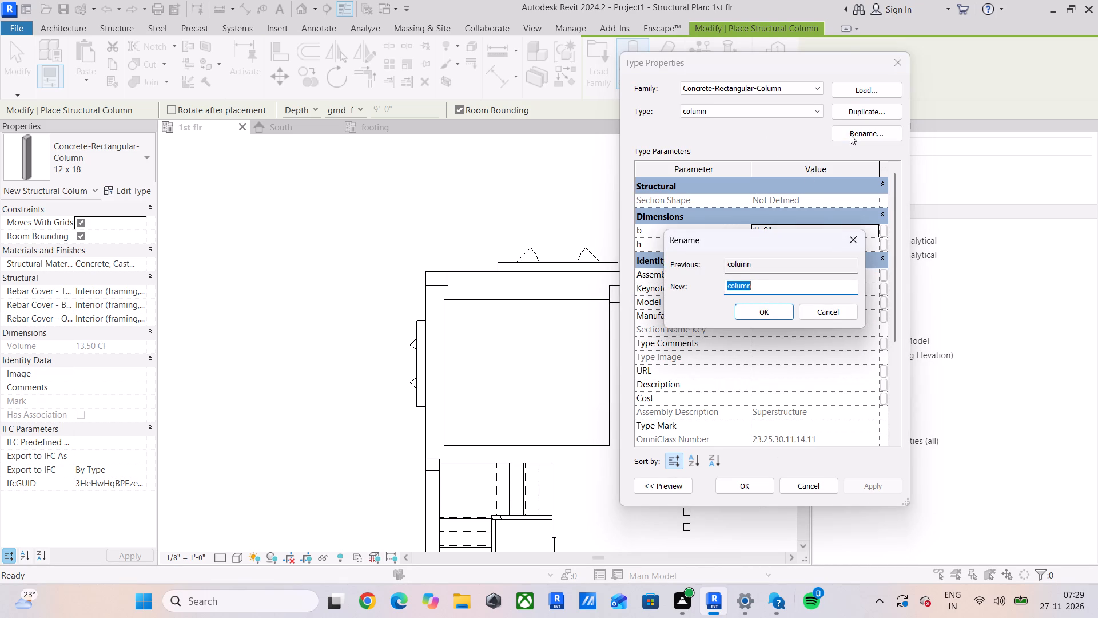
{"action": "key", "text": "shift+c"}
{"action": "key", "text": "o"}
{"action": "type", "text": "lumn"}
{"action": "key", "text": "Return"}
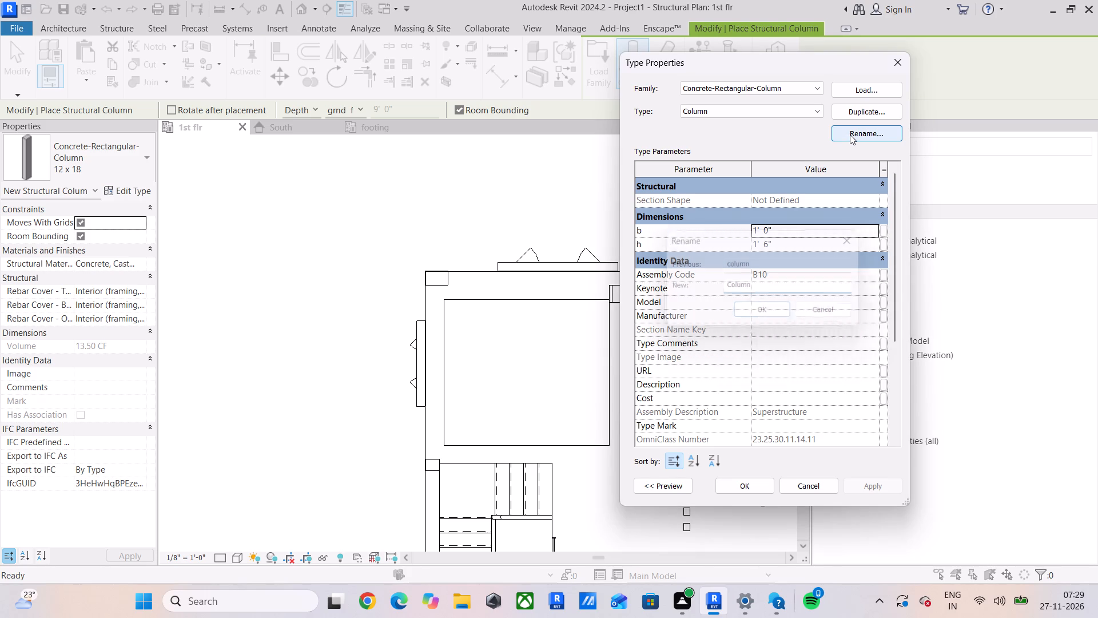
Set the Column type's dimensions to b 10" and h 16".
{"action": "left_click", "coordinate": [828, 229]}
{"action": "type", "text": "10"}
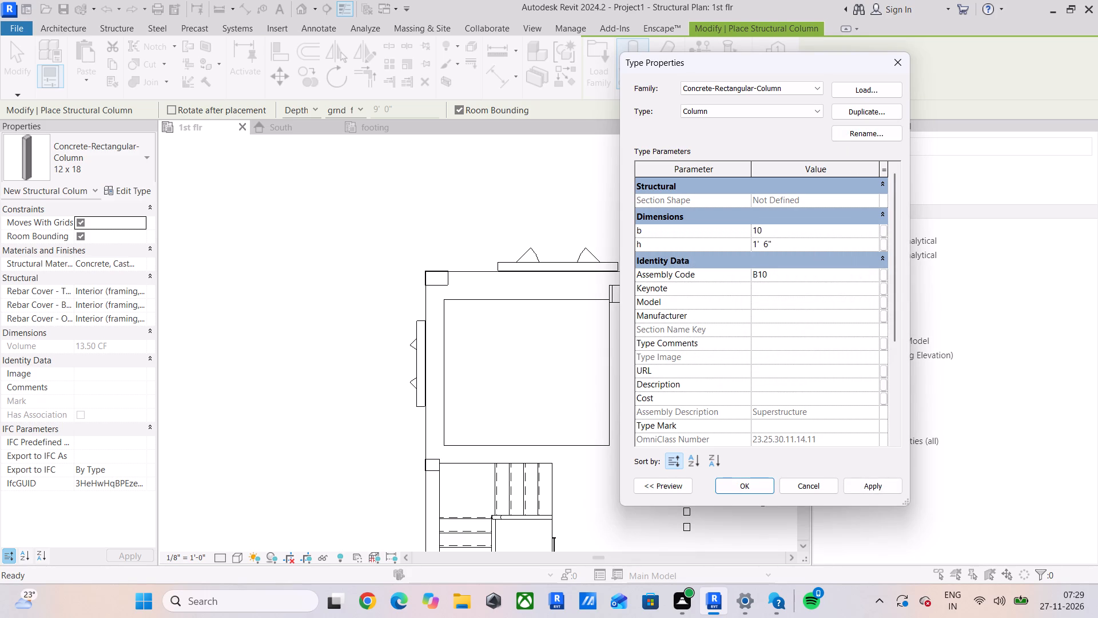
{"action": "key", "text": "shift+quotedbl"}
{"action": "key", "text": "Return"}
{"action": "left_click", "coordinate": [821, 243]}
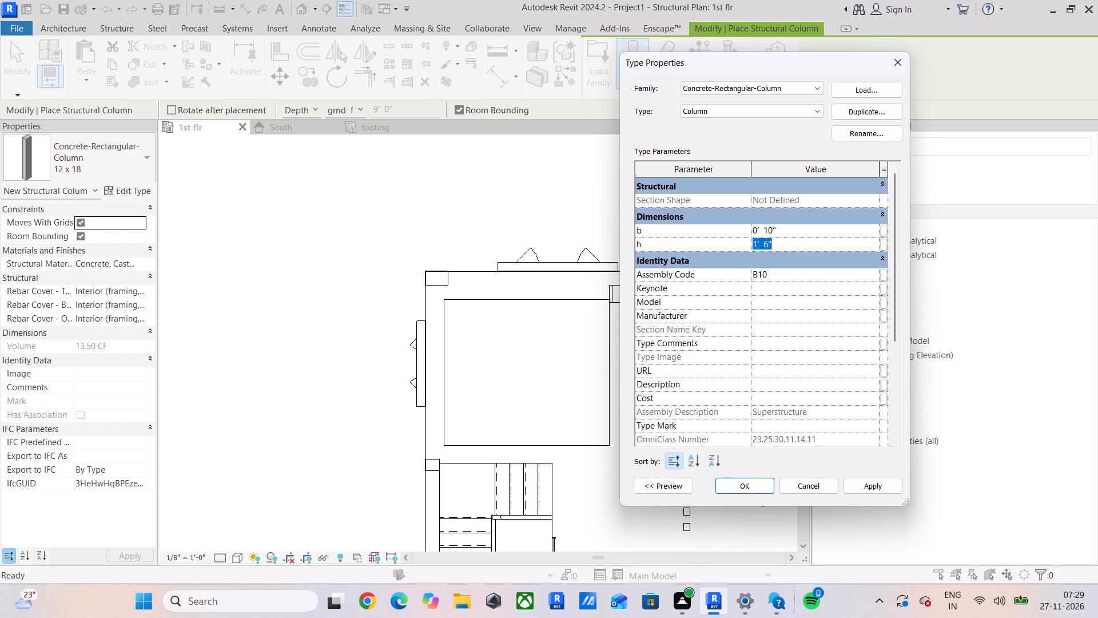
{"action": "type", "text": "16\""}
{"action": "key", "text": "Return"}
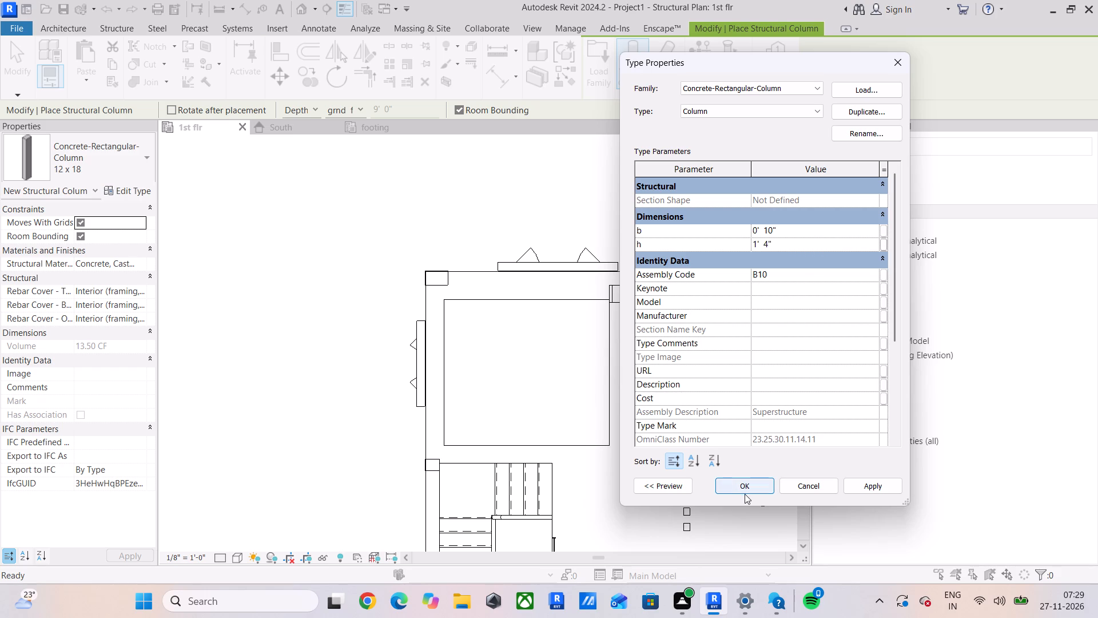
{"action": "left_click", "coordinate": [745, 490]}
Place a Column instance, rotated lengthwise along the north wall, over the linked house's northwest corner column in the 1st flr plan.
{"action": "scroll", "coordinate": [434, 280], "scroll_direction": "up", "scroll_amount": 6}
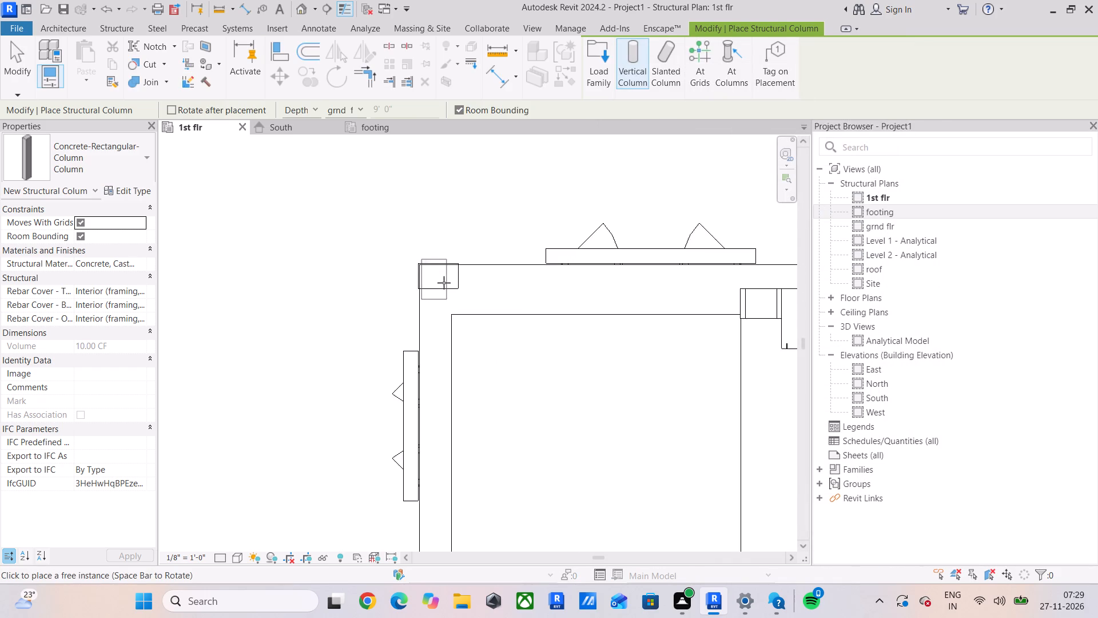
{"action": "scroll", "coordinate": [444, 283], "scroll_direction": "up", "scroll_amount": 3}
{"action": "key", "text": "space"}
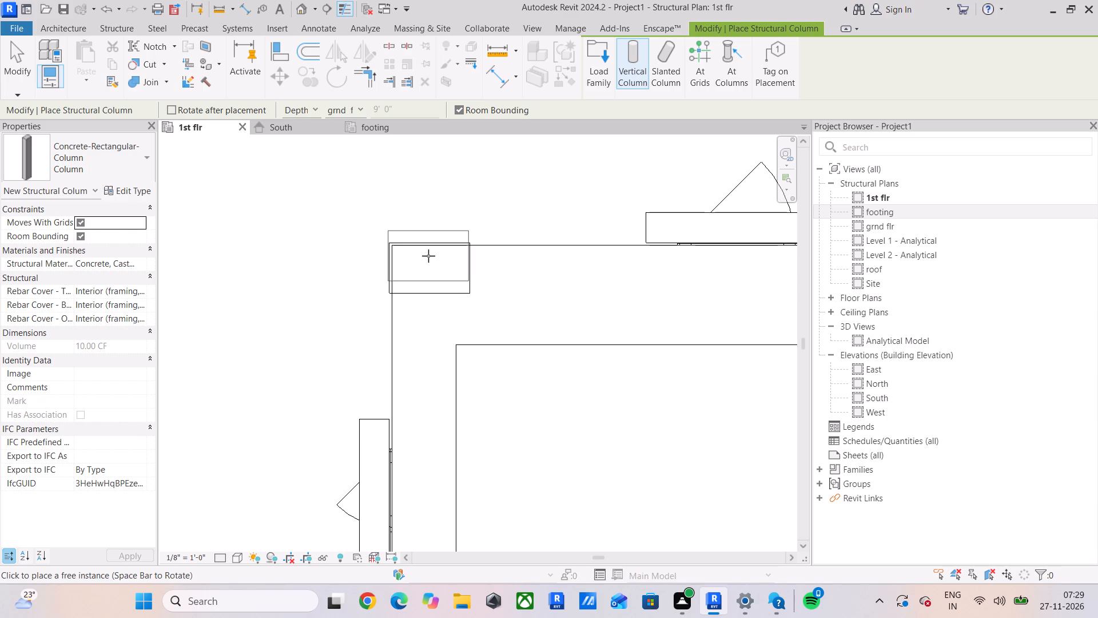
{"action": "left_click", "coordinate": [419, 256]}
Place two more east-west oriented Column instances on the north wall, at its intermediate column and at the northeast corner column.
{"action": "scroll", "coordinate": [492, 262], "scroll_direction": "down", "scroll_amount": 3}
{"action": "middle_click_drag", "start_coordinate": [498, 259], "coordinate": [105, 255]}
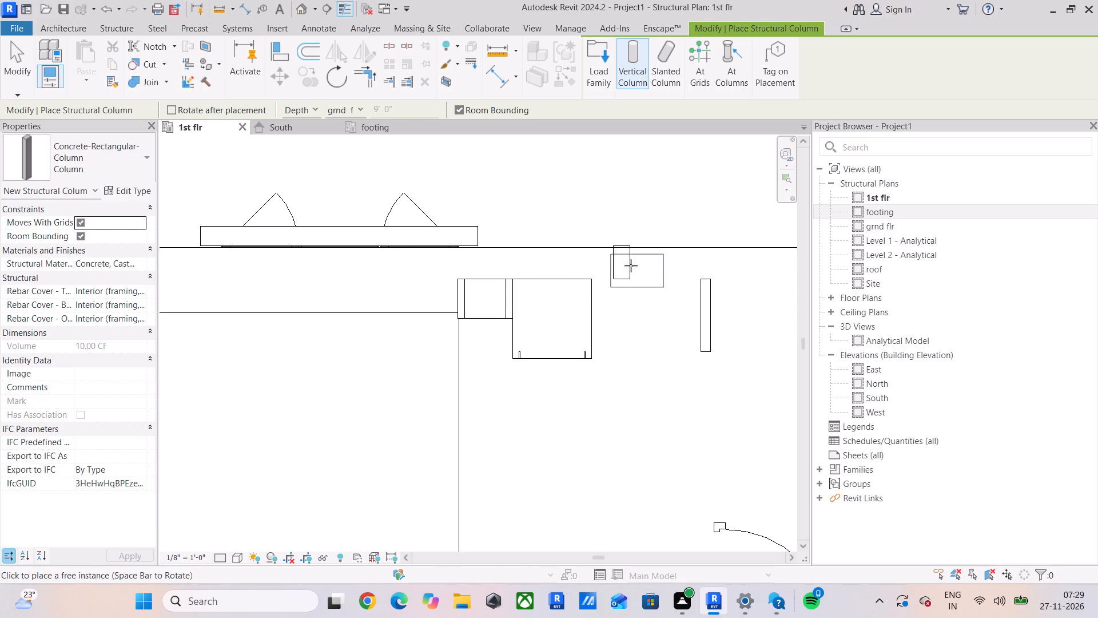
{"action": "left_click", "coordinate": [597, 259]}
{"action": "scroll", "coordinate": [616, 257], "scroll_direction": "down", "scroll_amount": 3}
{"action": "middle_click_drag", "start_coordinate": [407, 301], "coordinate": [270, 305]}
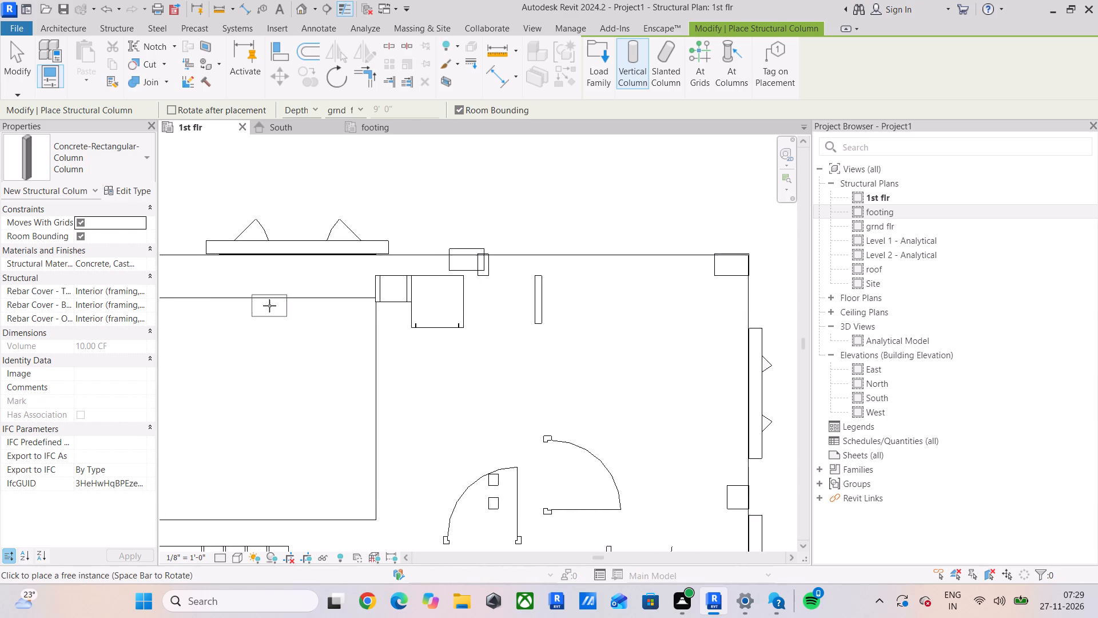
{"action": "scroll", "coordinate": [269, 306], "scroll_direction": "down", "scroll_amount": 2}
{"action": "scroll", "coordinate": [631, 292], "scroll_direction": "up", "scroll_amount": 4}
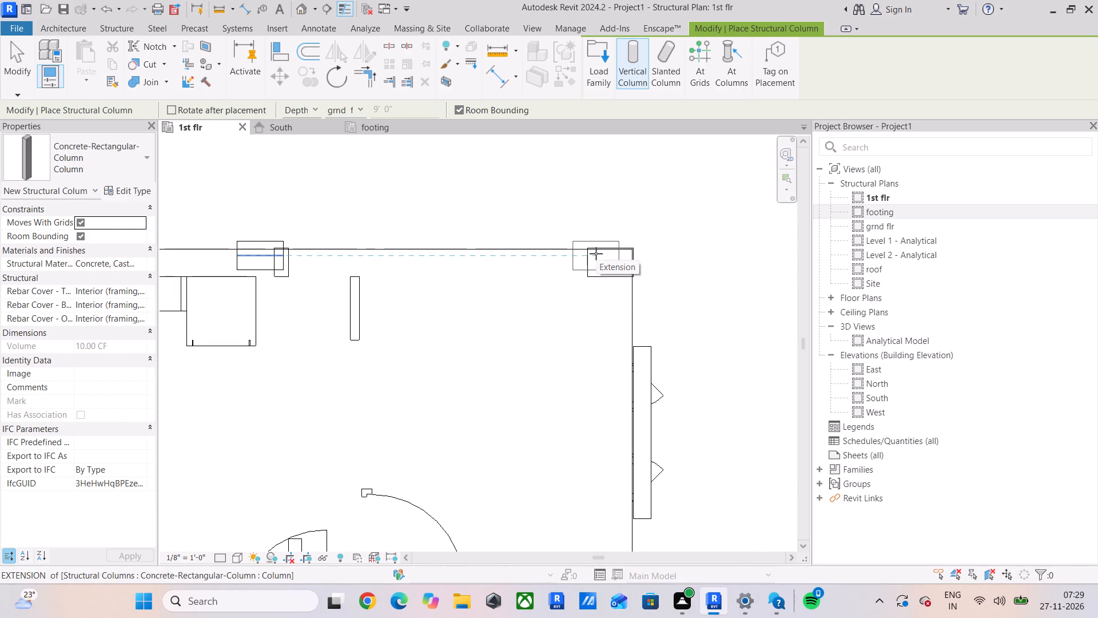
{"action": "left_click", "coordinate": [596, 253]}
Place a Column instance, rotated lengthwise north-south, over the linked column between the windows on the east wall.
{"action": "scroll", "coordinate": [602, 311], "scroll_direction": "down", "scroll_amount": 5}
{"action": "middle_click_drag", "start_coordinate": [602, 319], "coordinate": [612, 216]}
{"action": "scroll", "coordinate": [609, 324], "scroll_direction": "up", "scroll_amount": 4}
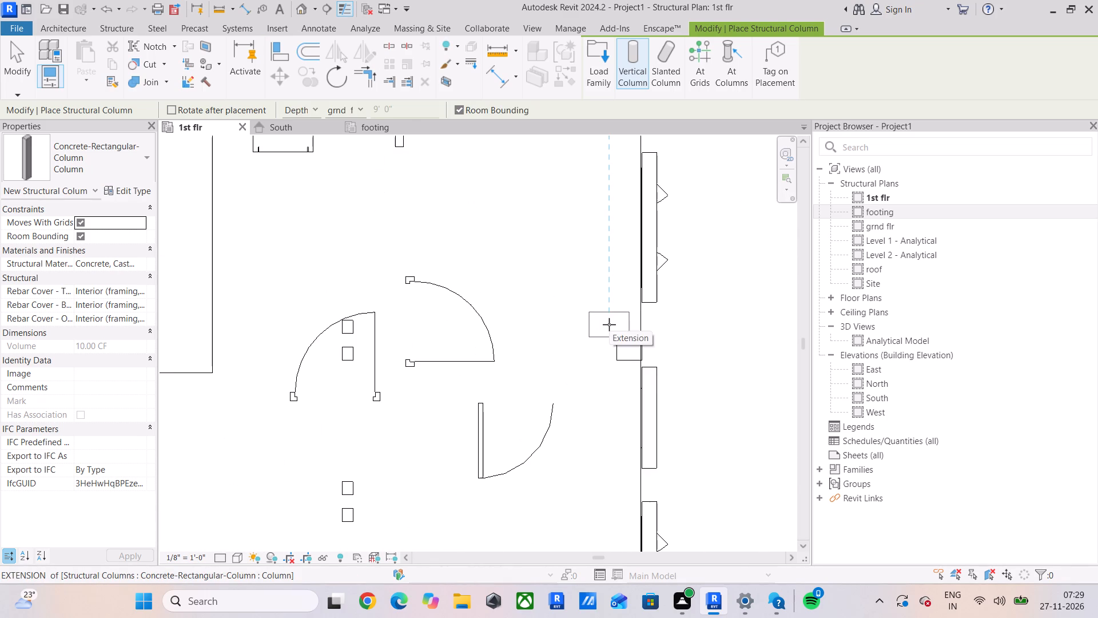
{"action": "key", "text": "space"}
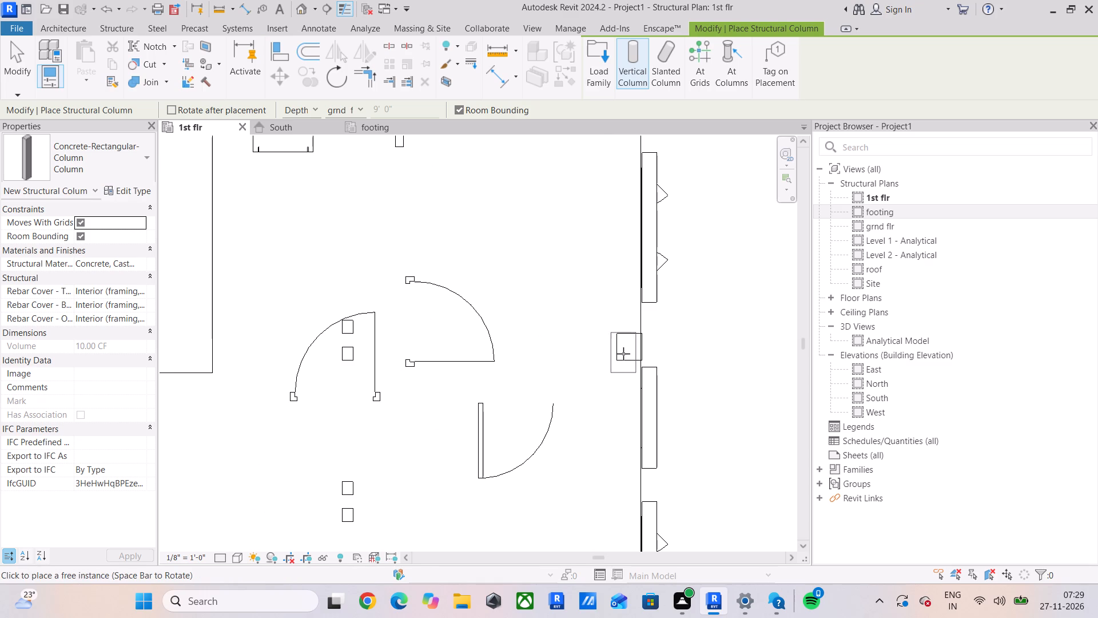
{"action": "left_click", "coordinate": [623, 358]}
Place a north-south Column instance at the small rectangular outline in the interior, southeast of the staircase.
{"action": "scroll", "coordinate": [570, 381], "scroll_direction": "down", "scroll_amount": 3}
{"action": "middle_click_drag", "start_coordinate": [570, 381], "coordinate": [708, 356]}
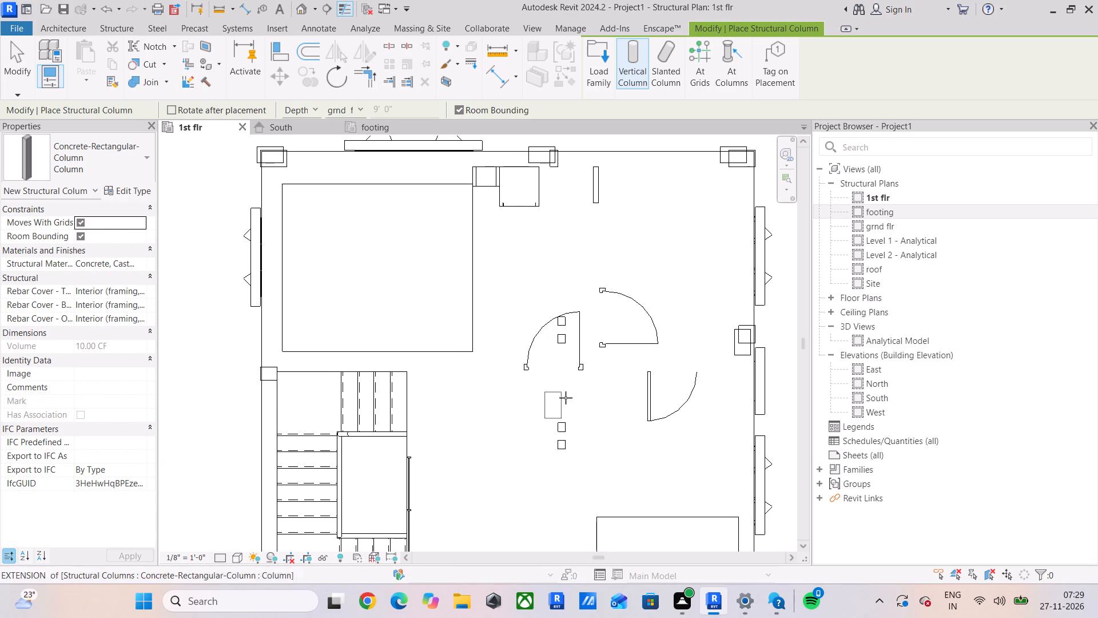
{"action": "scroll", "coordinate": [569, 353], "scroll_direction": "up", "scroll_amount": 4}
{"action": "scroll", "coordinate": [569, 353], "scroll_direction": "down", "scroll_amount": 4}
{"action": "middle_click_drag", "start_coordinate": [568, 353], "coordinate": [550, 395]}
{"action": "scroll", "coordinate": [548, 399], "scroll_direction": "up", "scroll_amount": 2}
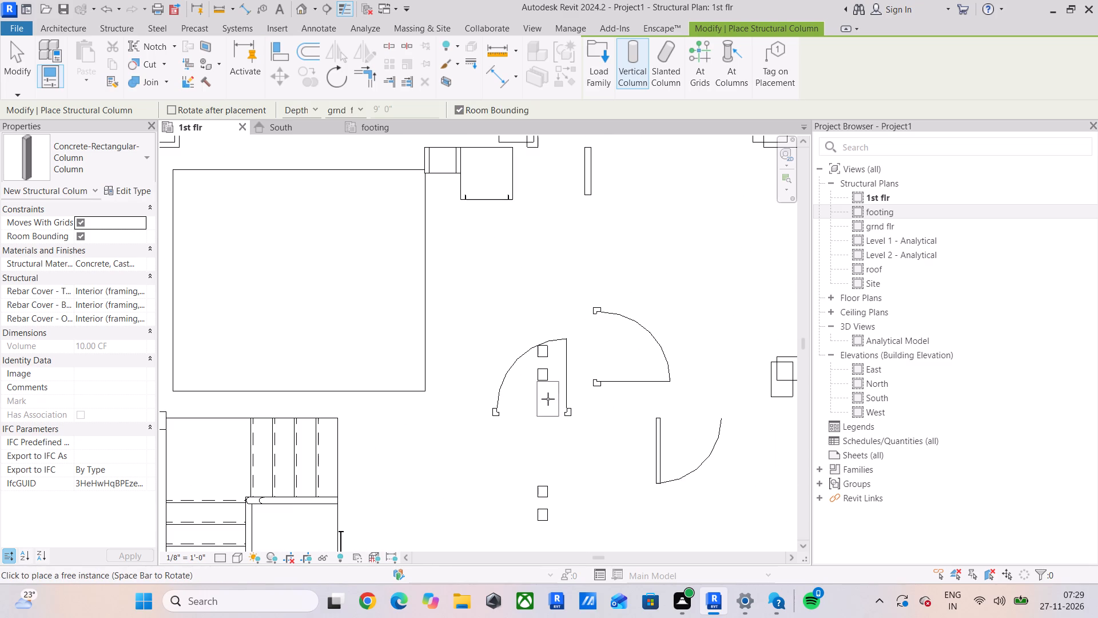
{"action": "scroll", "coordinate": [536, 390], "scroll_direction": "down", "scroll_amount": 4}
{"action": "middle_click_drag", "start_coordinate": [537, 389], "coordinate": [537, 241]}
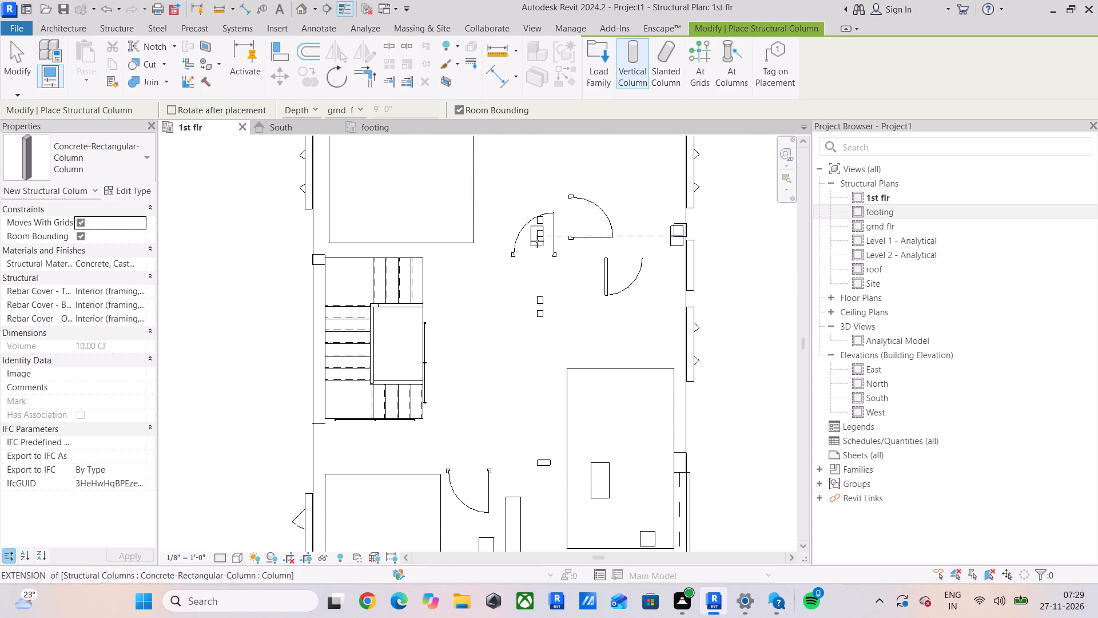
{"action": "scroll", "coordinate": [544, 459], "scroll_direction": "up", "scroll_amount": 4}
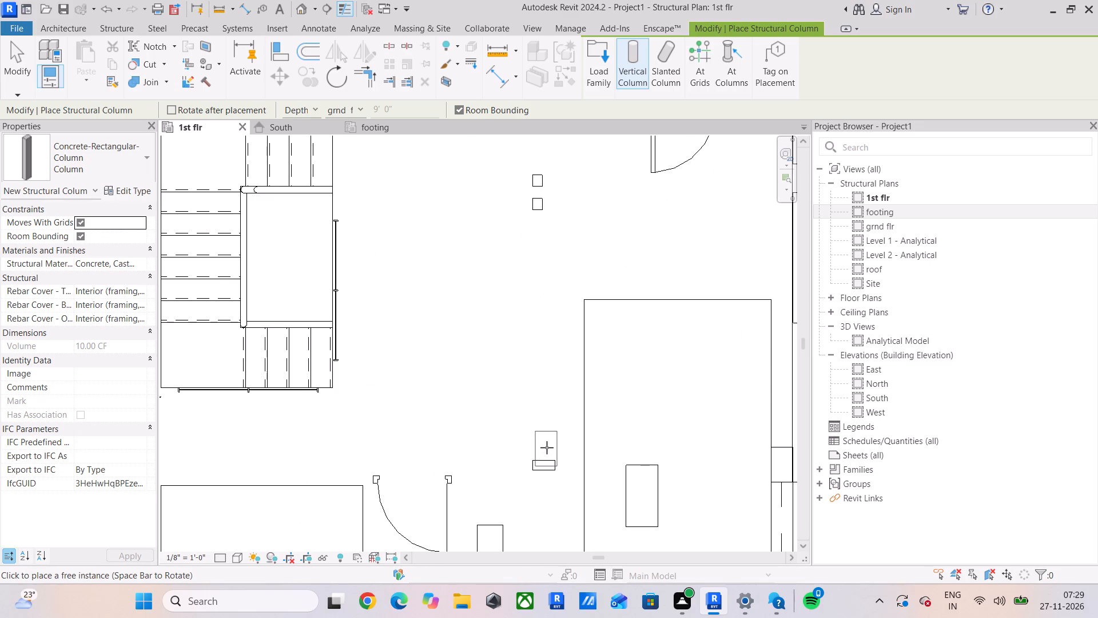
{"action": "left_click", "coordinate": [547, 448]}
Place two north-south Column instances beside the two pairs of small squares in the interior, east of the staircase.
{"action": "scroll", "coordinate": [552, 310], "scroll_direction": "down", "scroll_amount": 4}
{"action": "middle_click_drag", "start_coordinate": [555, 306], "coordinate": [520, 443]}
{"action": "scroll", "coordinate": [524, 363], "scroll_direction": "up", "scroll_amount": 5}
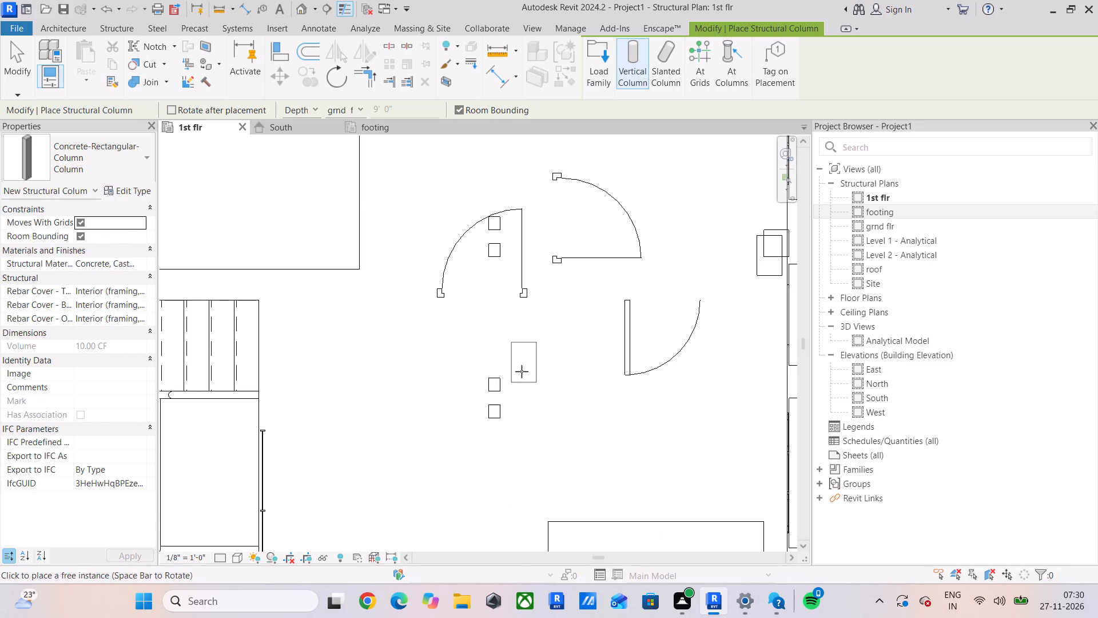
{"action": "scroll", "coordinate": [512, 401], "scroll_direction": "down", "scroll_amount": 2}
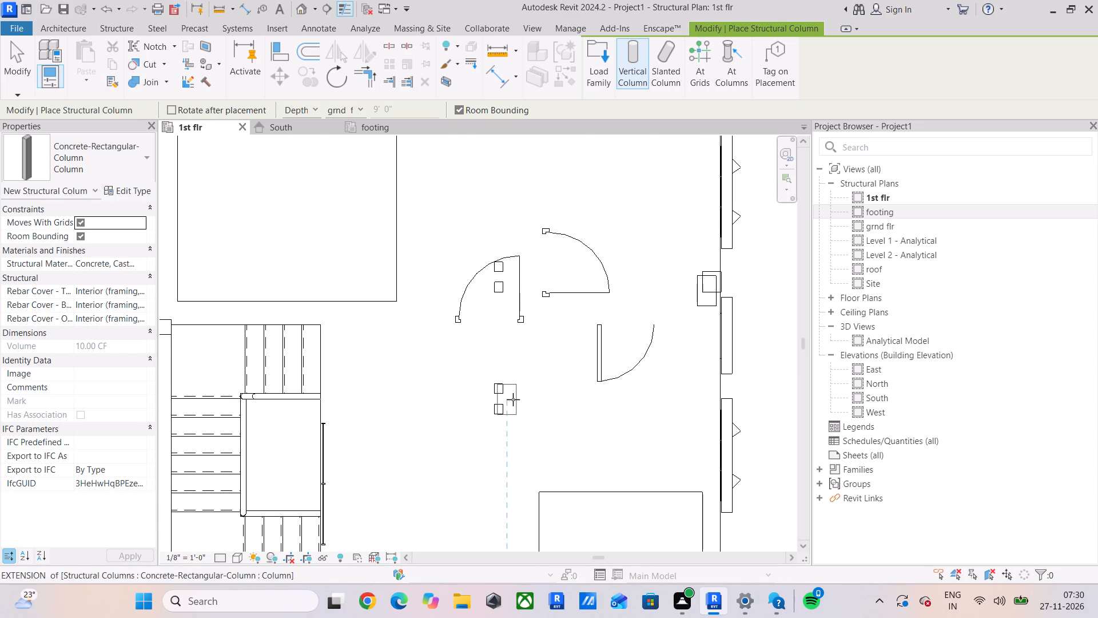
{"action": "middle_click_drag", "start_coordinate": [513, 399], "coordinate": [498, 391]}
{"action": "scroll", "coordinate": [495, 387], "scroll_direction": "up", "scroll_amount": 4}
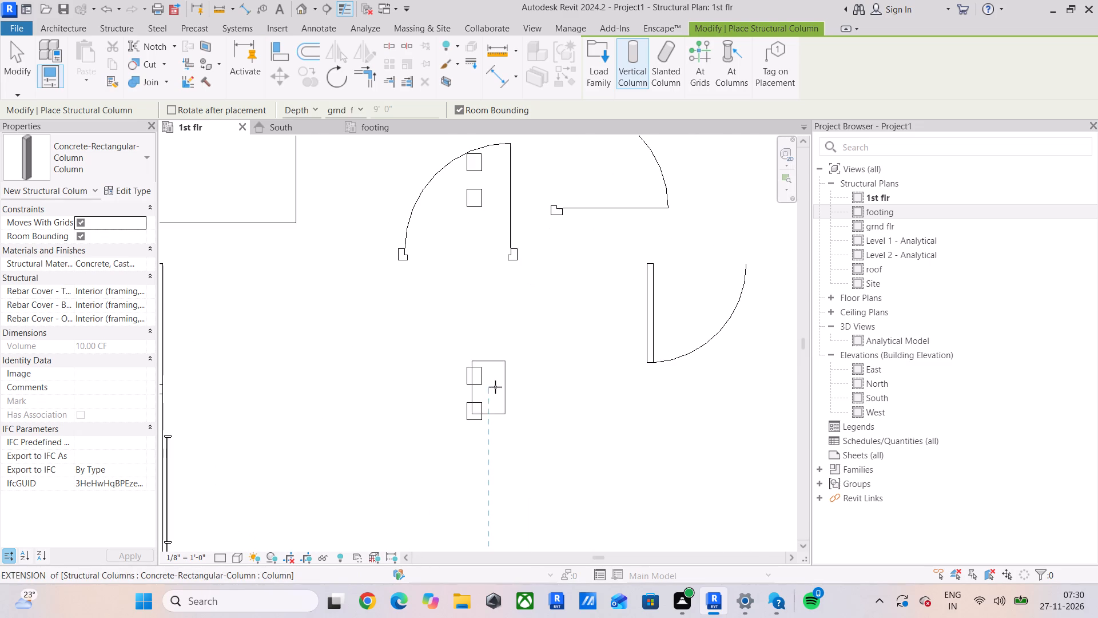
{"action": "left_click", "coordinate": [485, 390]}
{"action": "middle_click_drag", "start_coordinate": [499, 226], "coordinate": [499, 347]}
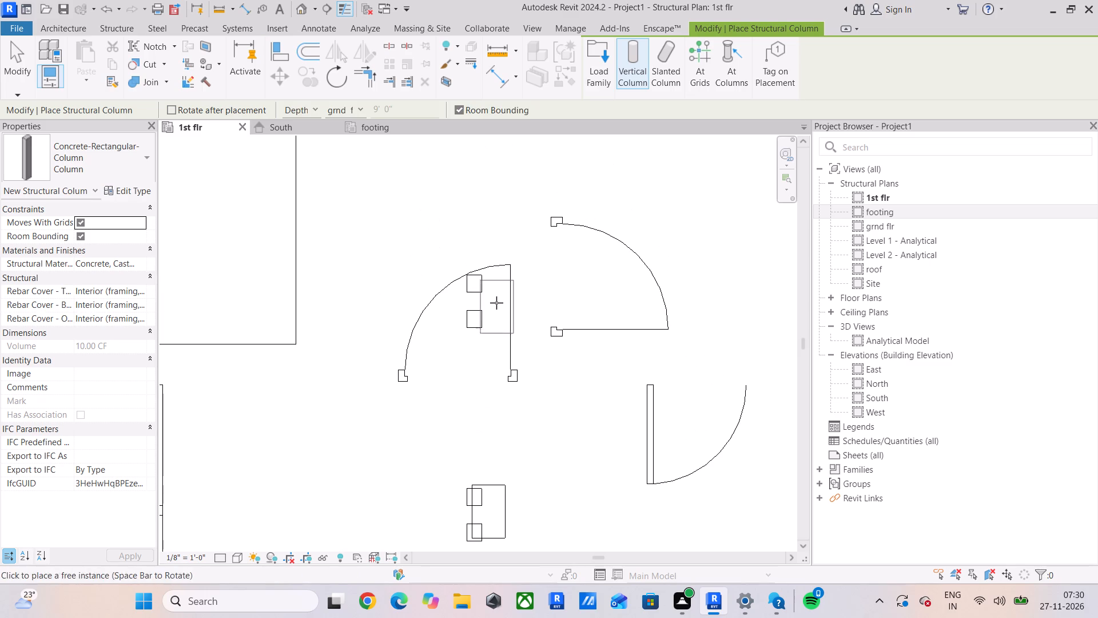
{"action": "left_click", "coordinate": [495, 296]}
Place two north-south Column instances on the west wall, one at the staircase's north end and one just past its south end.
{"action": "scroll", "coordinate": [495, 296], "scroll_direction": "down", "scroll_amount": 8}
{"action": "middle_click_drag", "start_coordinate": [496, 296], "coordinate": [564, 308]}
{"action": "scroll", "coordinate": [309, 371], "scroll_direction": "up", "scroll_amount": 5}
{"action": "left_click", "coordinate": [417, 324]}
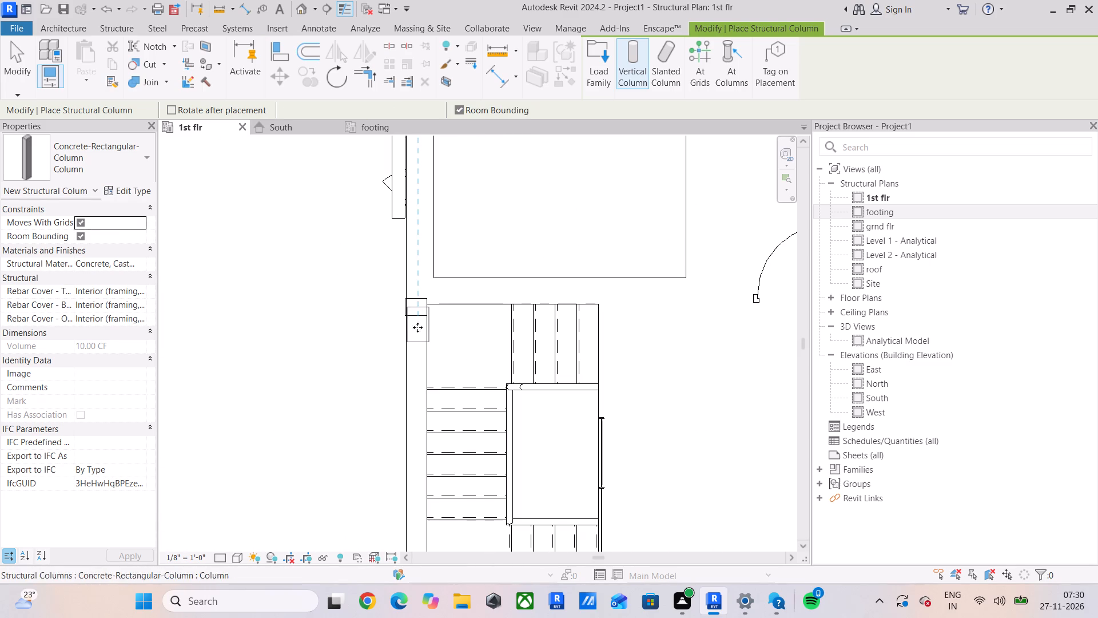
{"action": "scroll", "coordinate": [428, 381], "scroll_direction": "down", "scroll_amount": 5}
{"action": "middle_click_drag", "start_coordinate": [429, 386], "coordinate": [449, 236]}
{"action": "scroll", "coordinate": [449, 378], "scroll_direction": "up", "scroll_amount": 5}
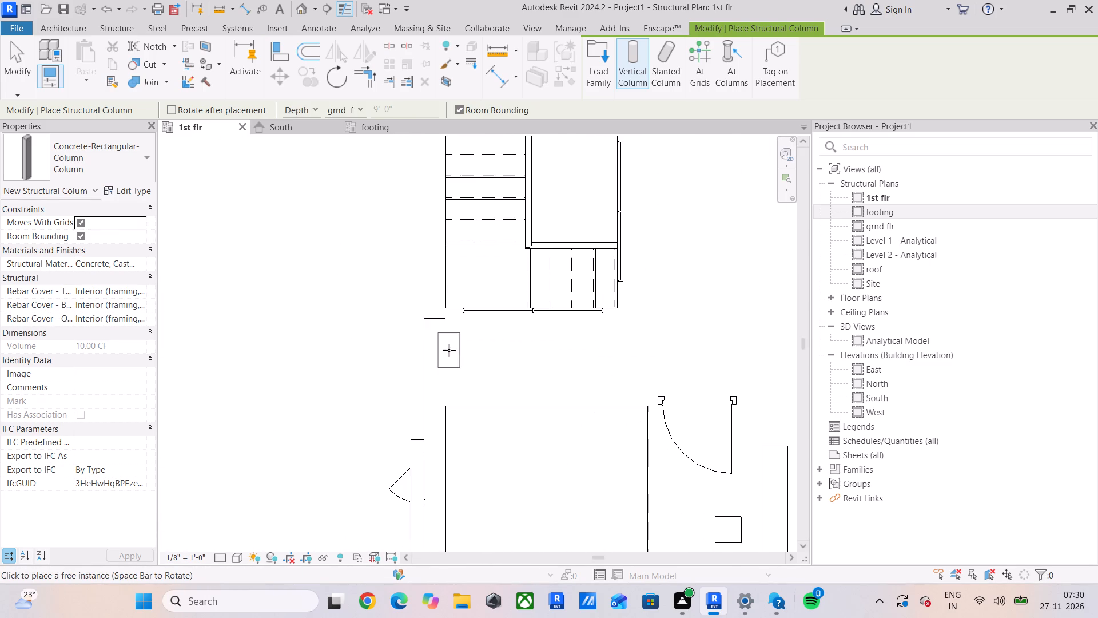
{"action": "scroll", "coordinate": [437, 347], "scroll_direction": "down", "scroll_amount": 3}
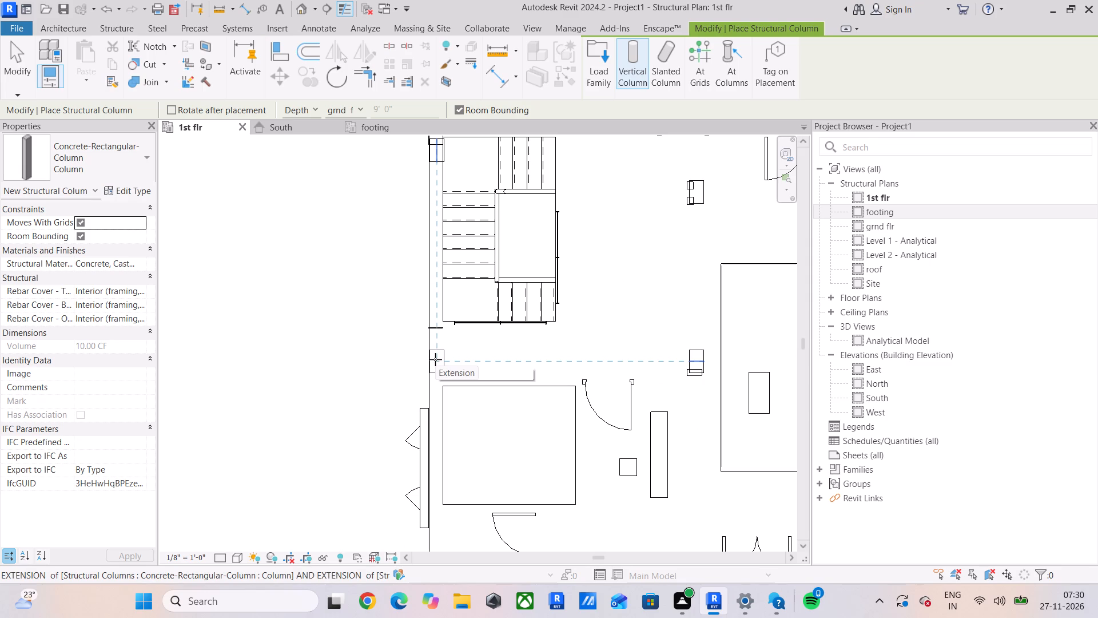
{"action": "scroll", "coordinate": [435, 359], "scroll_direction": "down", "scroll_amount": 2}
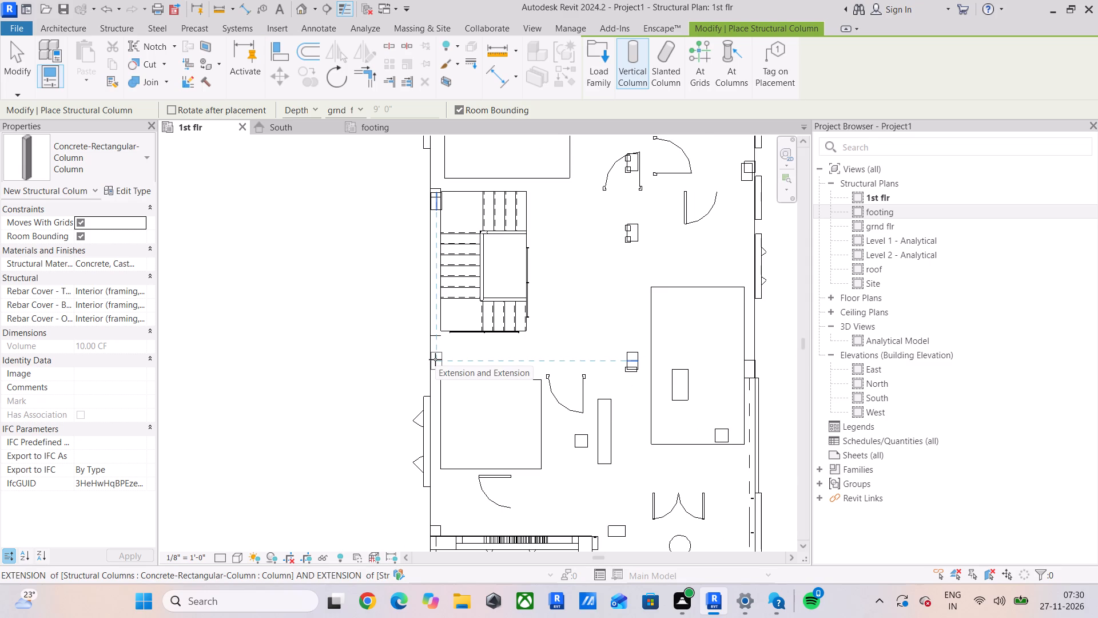
{"action": "scroll", "coordinate": [431, 383], "scroll_direction": "up", "scroll_amount": 4}
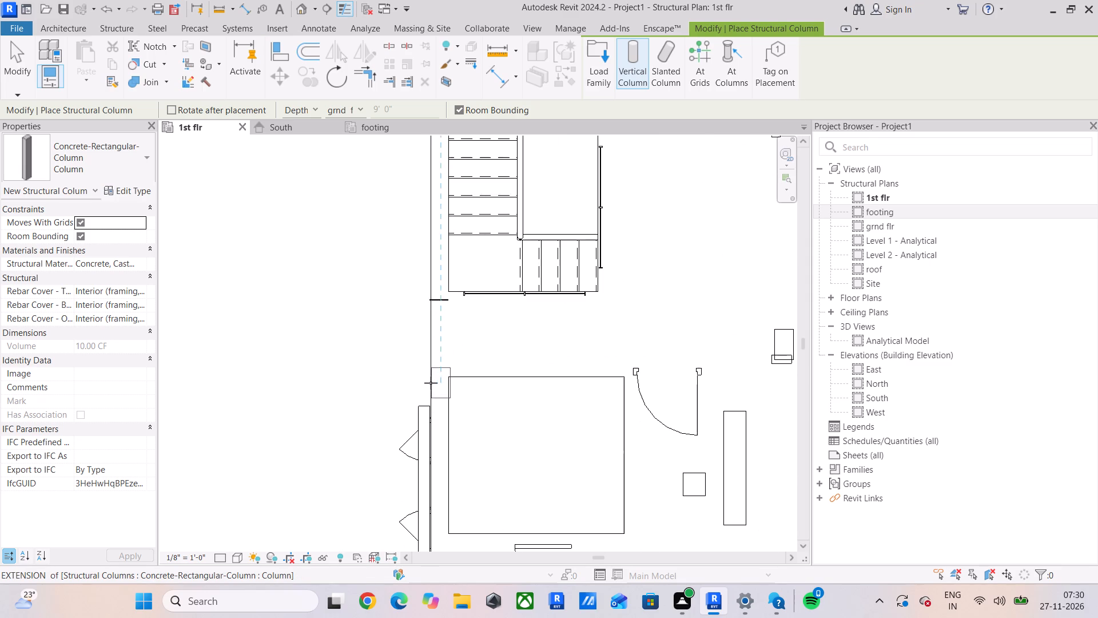
{"action": "scroll", "coordinate": [445, 325], "scroll_direction": "up", "scroll_amount": 9}
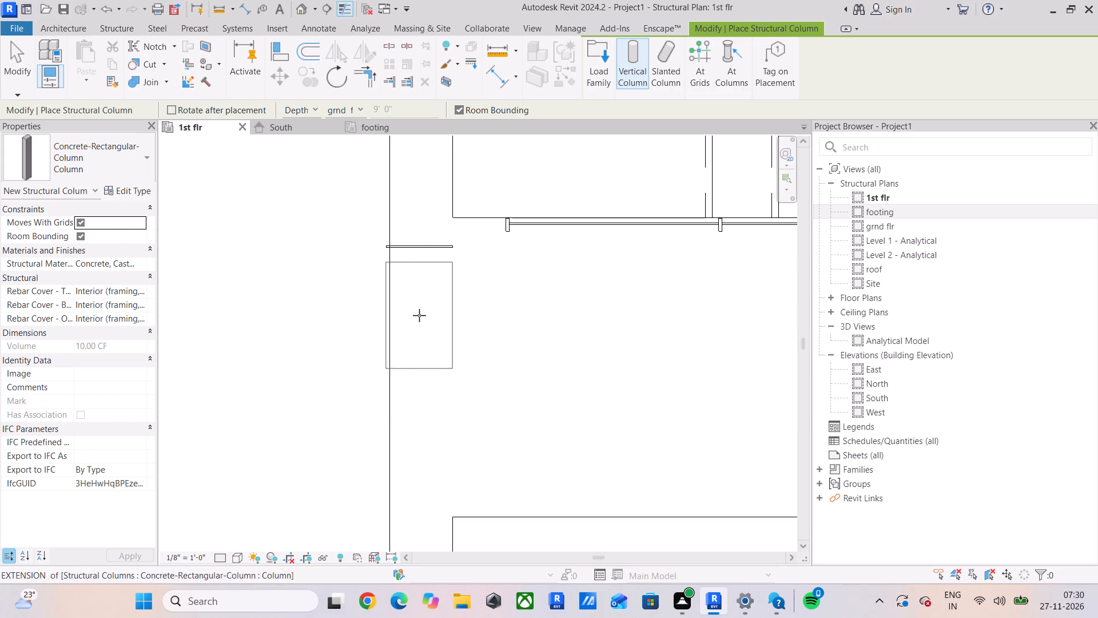
{"action": "left_click", "coordinate": [430, 305]}
Place a north-south Column instance over the linked column at the southwest corner, at the end of the west wall.
{"action": "scroll", "coordinate": [454, 374], "scroll_direction": "down", "scroll_amount": 9}
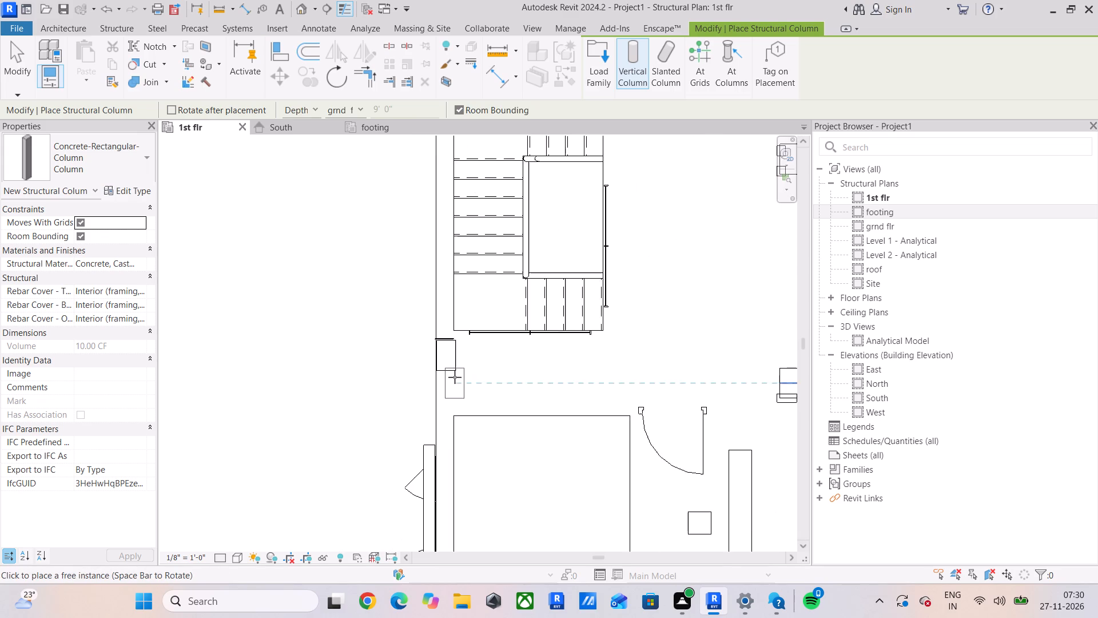
{"action": "middle_click_drag", "start_coordinate": [455, 377], "coordinate": [432, 231]}
{"action": "middle_click_drag", "start_coordinate": [425, 484], "coordinate": [449, 320]}
{"action": "scroll", "coordinate": [451, 336], "scroll_direction": "up", "scroll_amount": 5}
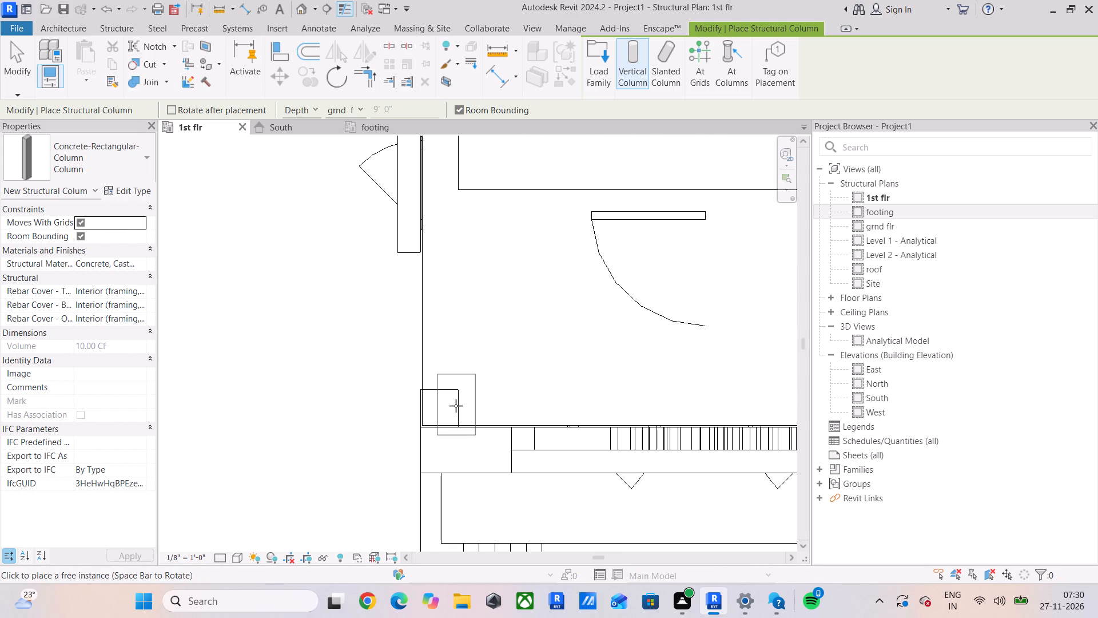
{"action": "scroll", "coordinate": [445, 400], "scroll_direction": "down", "scroll_amount": 5}
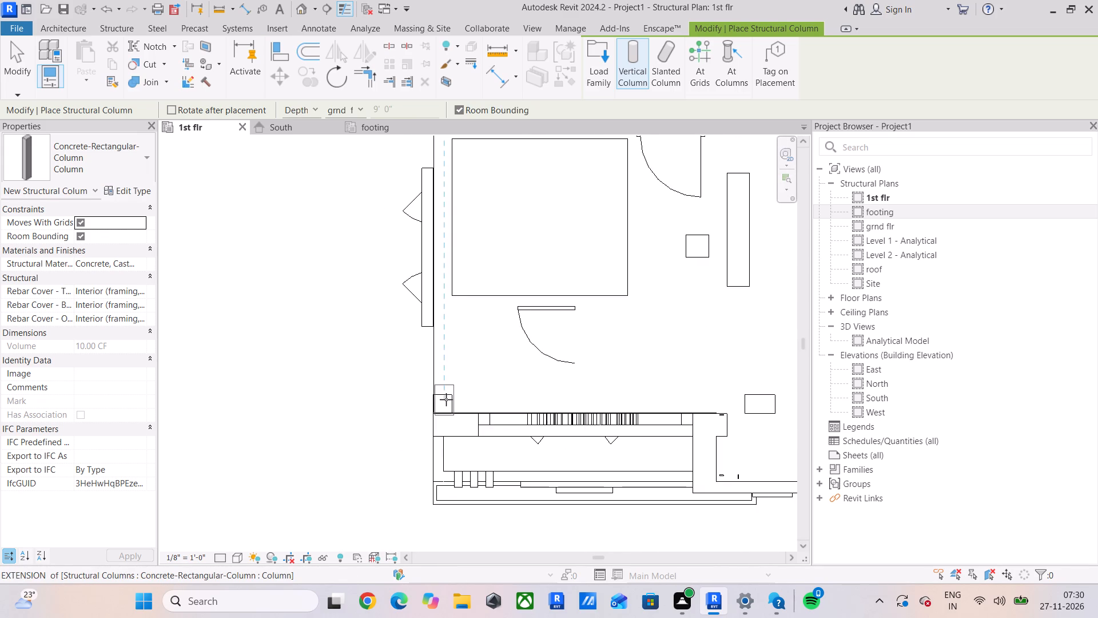
{"action": "middle_click_drag", "start_coordinate": [446, 399], "coordinate": [405, 383]}
{"action": "scroll", "coordinate": [405, 383], "scroll_direction": "down", "scroll_amount": 3}
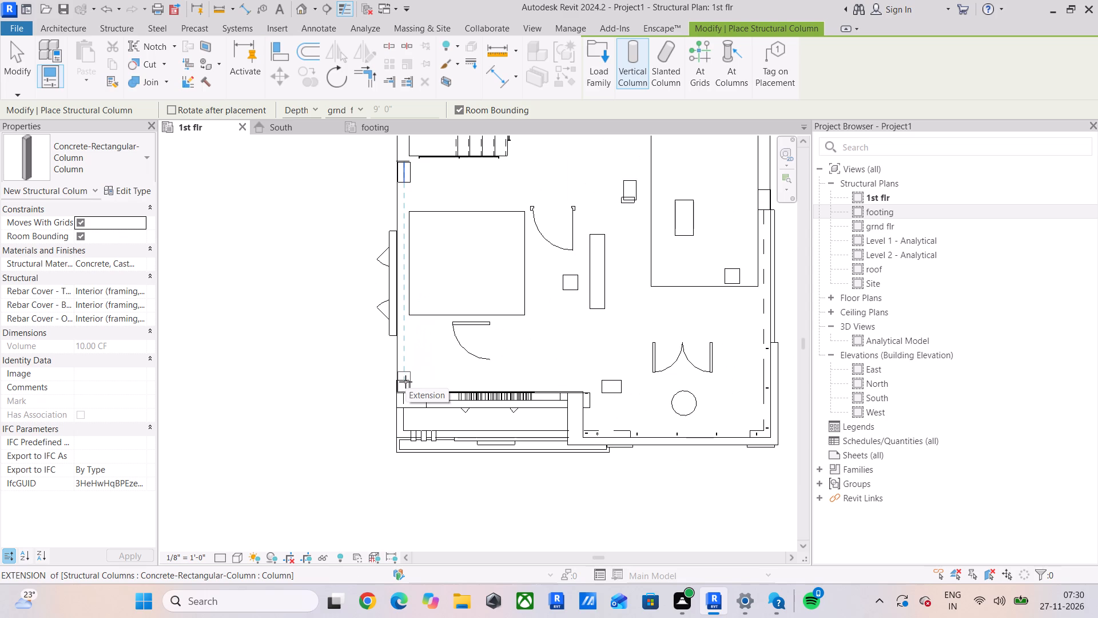
{"action": "scroll", "coordinate": [405, 382], "scroll_direction": "up", "scroll_amount": 5}
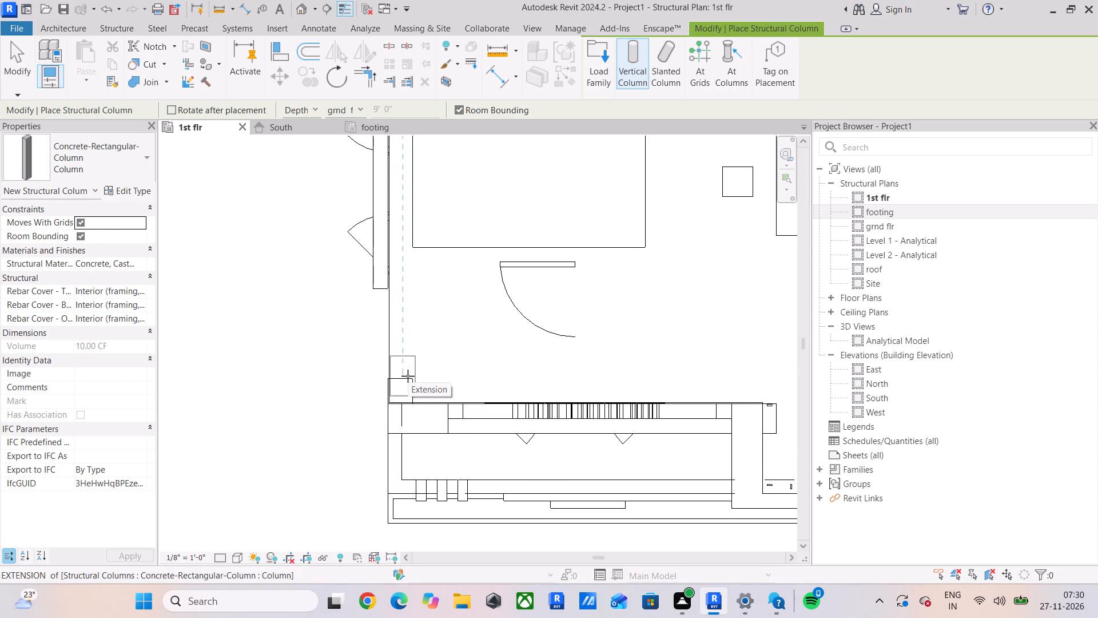
{"action": "left_click", "coordinate": [408, 378]}
Place a Column instance, rotated lengthwise east-west, over the linked rectangular column southwest of the double door.
{"action": "scroll", "coordinate": [742, 382], "scroll_direction": "down", "scroll_amount": 4}
{"action": "middle_click_drag", "start_coordinate": [731, 383], "coordinate": [466, 388]}
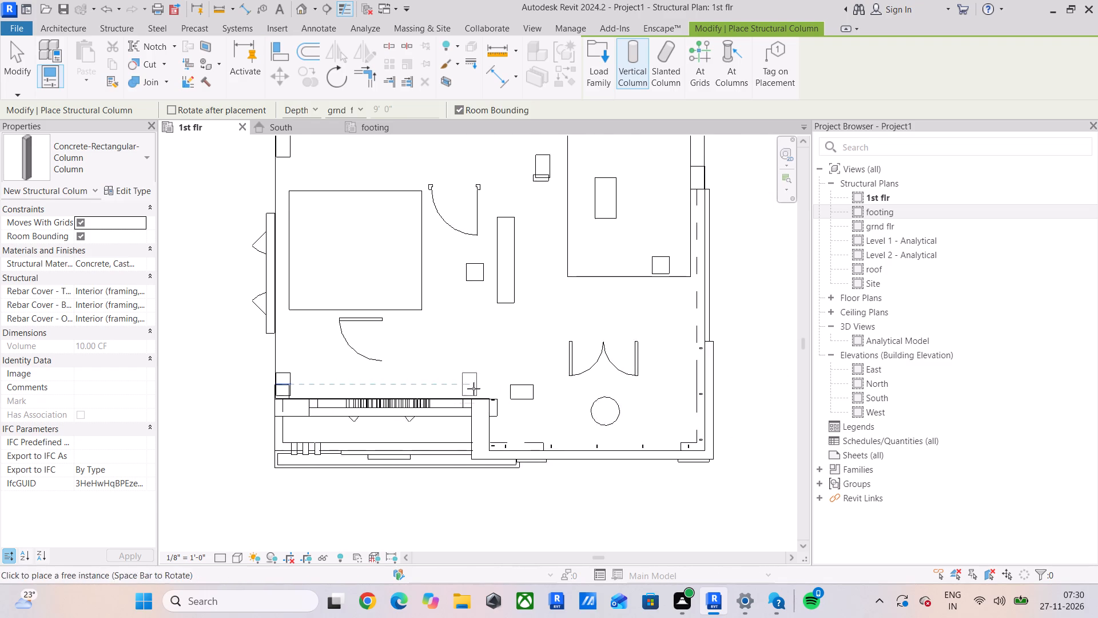
{"action": "scroll", "coordinate": [476, 388], "scroll_direction": "up", "scroll_amount": 4}
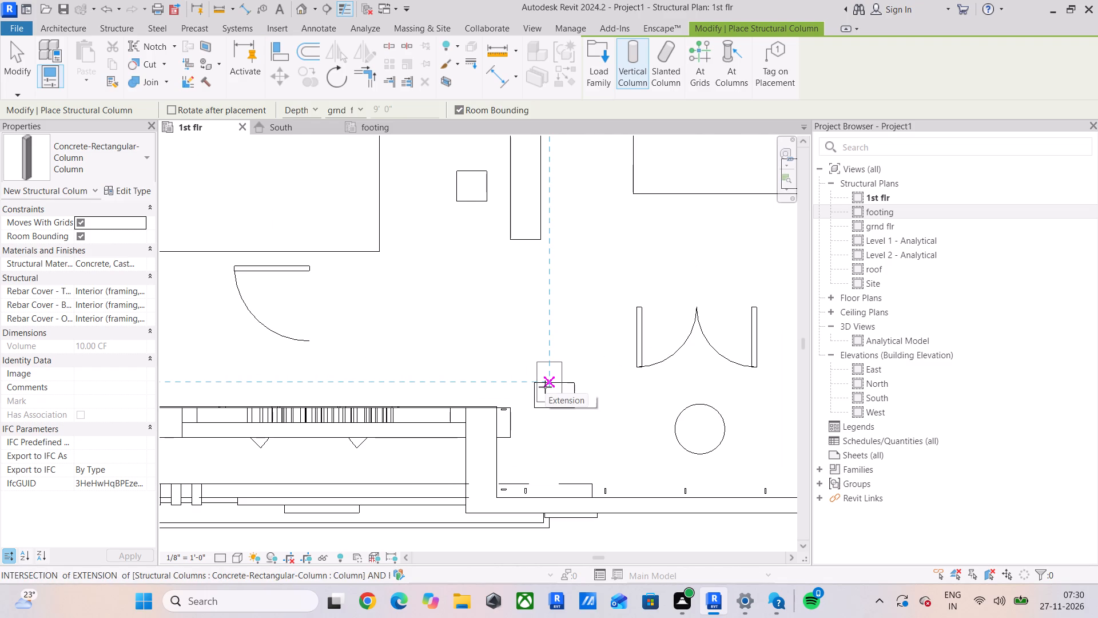
{"action": "key", "text": "space"}
{"action": "key", "text": "space"}
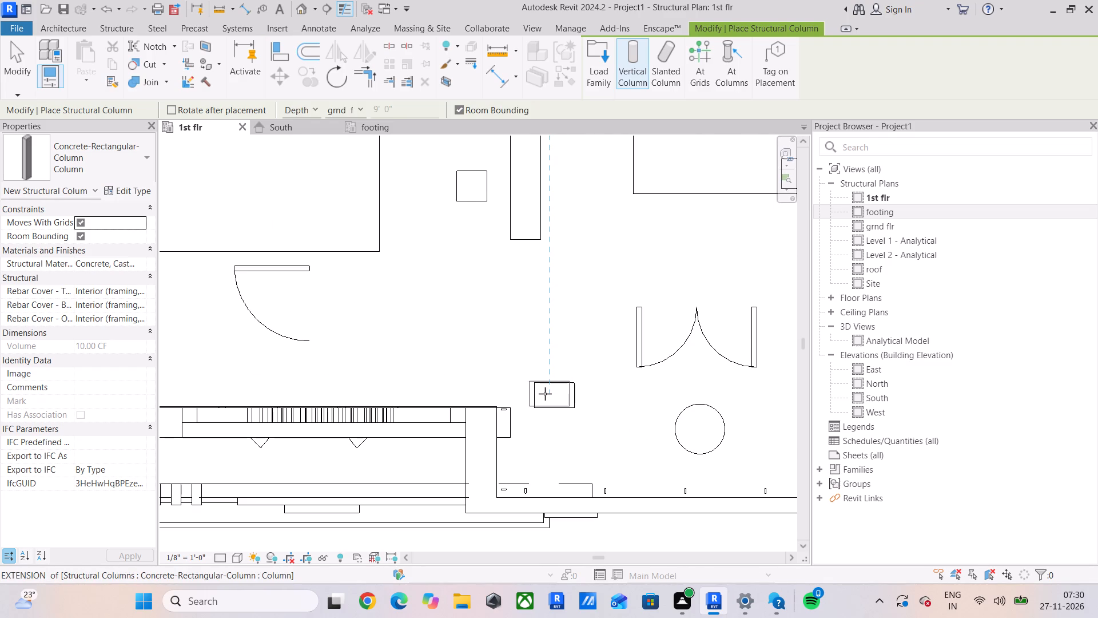
{"action": "left_click", "coordinate": [545, 391]}
Place a Column instance, rotated lengthwise north-south, over the linked column on the southern part of the east wall.
{"action": "scroll", "coordinate": [620, 391], "scroll_direction": "down", "scroll_amount": 3}
{"action": "middle_click_drag", "start_coordinate": [624, 387], "coordinate": [410, 389]}
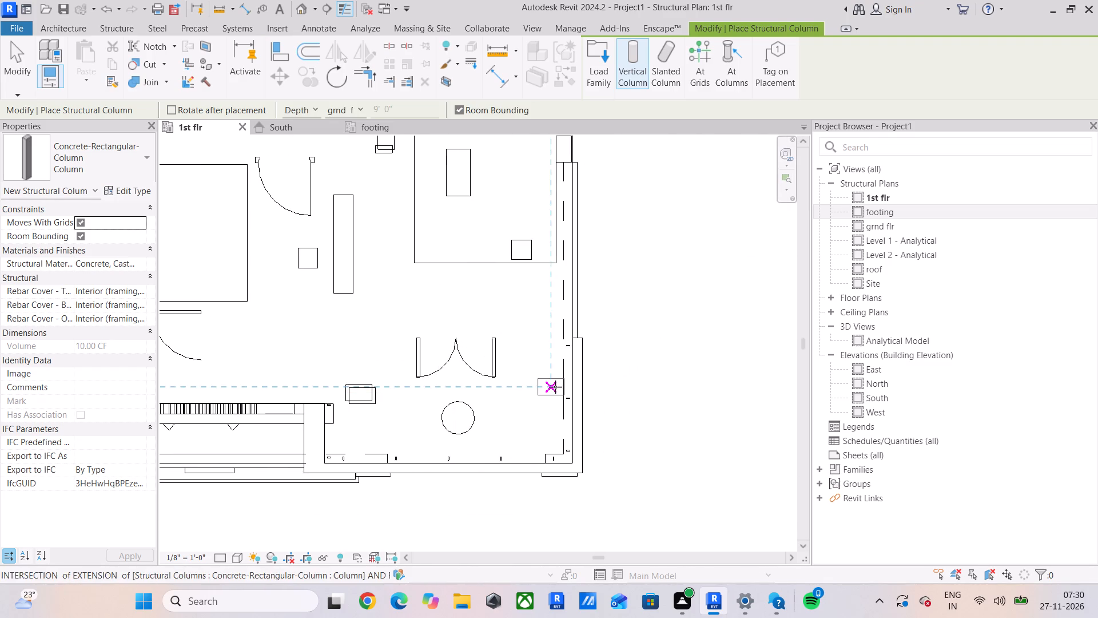
{"action": "scroll", "coordinate": [538, 391], "scroll_direction": "up", "scroll_amount": 4}
{"action": "scroll", "coordinate": [536, 396], "scroll_direction": "down", "scroll_amount": 3}
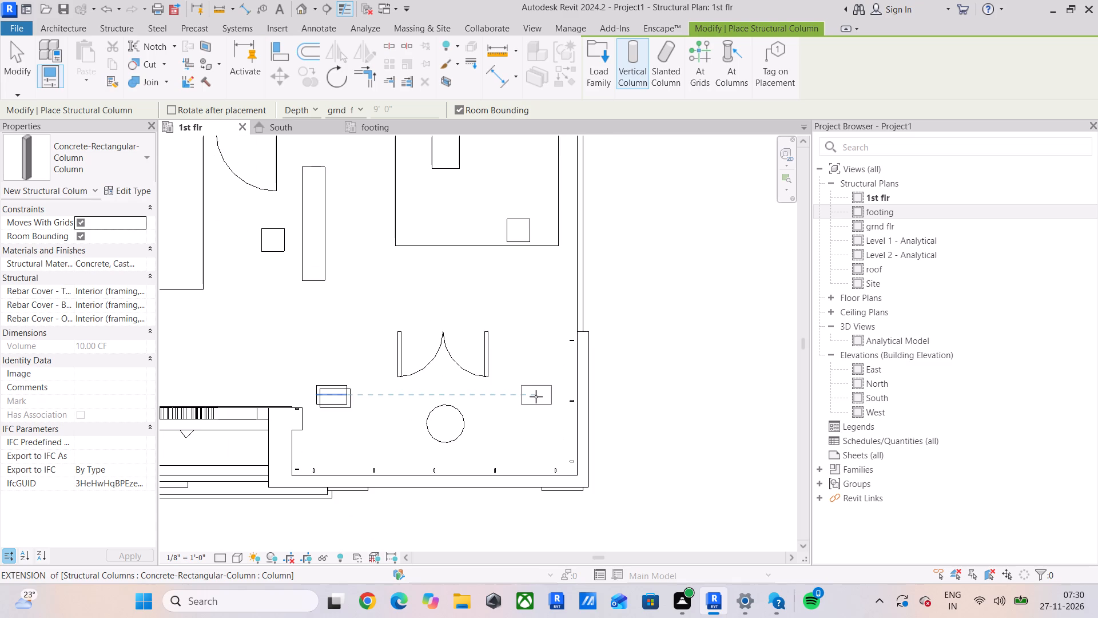
{"action": "middle_click_drag", "start_coordinate": [536, 397], "coordinate": [555, 460]}
{"action": "middle_click_drag", "start_coordinate": [569, 395], "coordinate": [569, 484]}
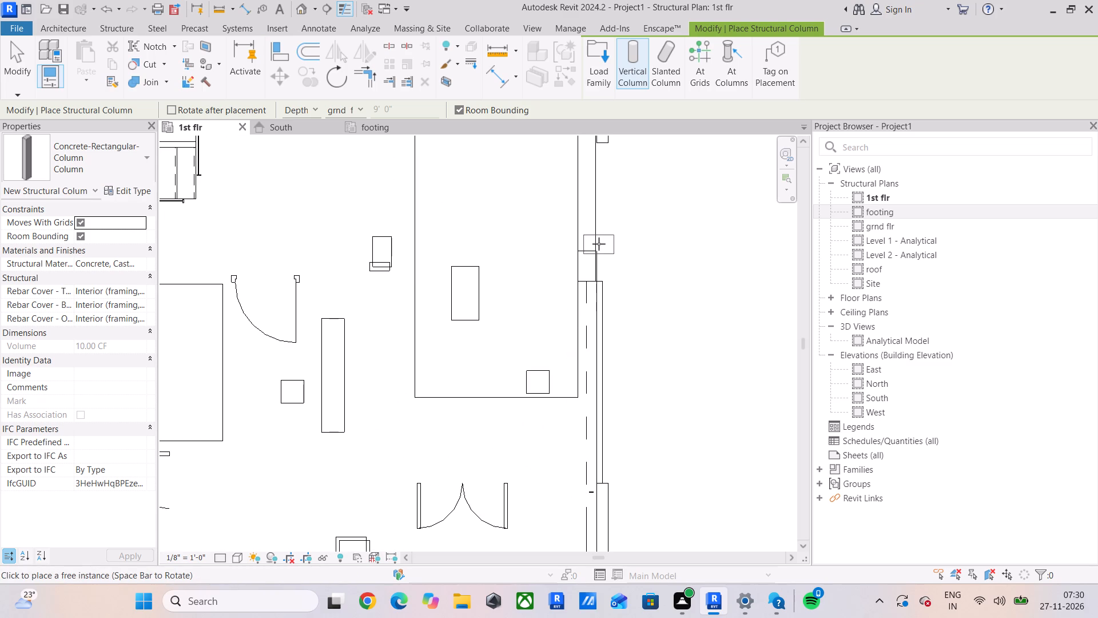
{"action": "scroll", "coordinate": [592, 289], "scroll_direction": "up", "scroll_amount": 5}
{"action": "middle_click_drag", "start_coordinate": [590, 311], "coordinate": [572, 441]}
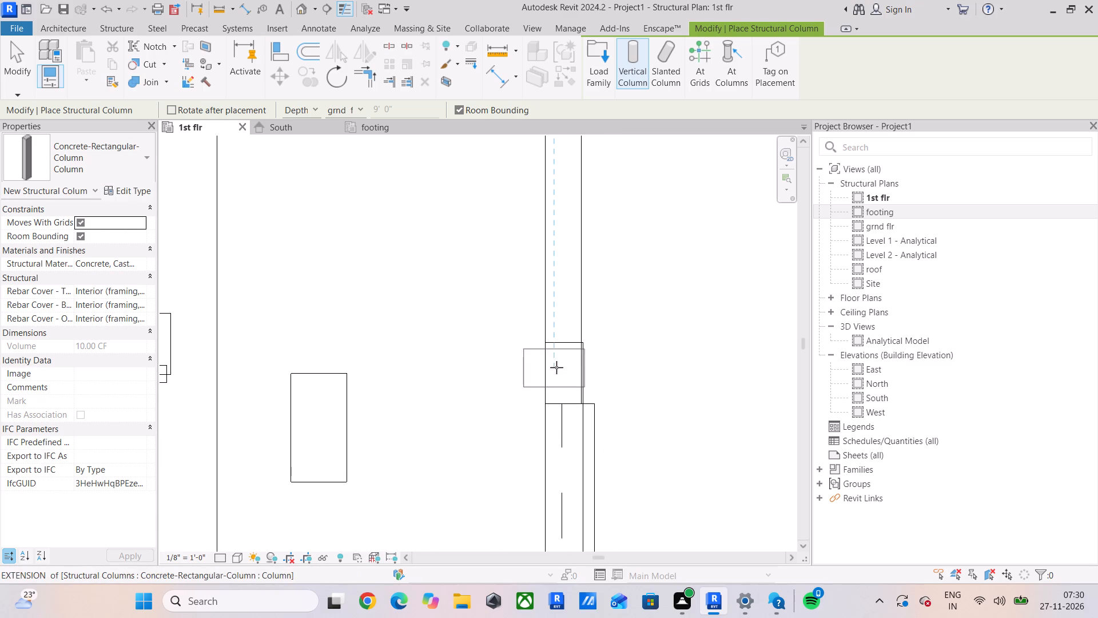
{"action": "key", "text": "space"}
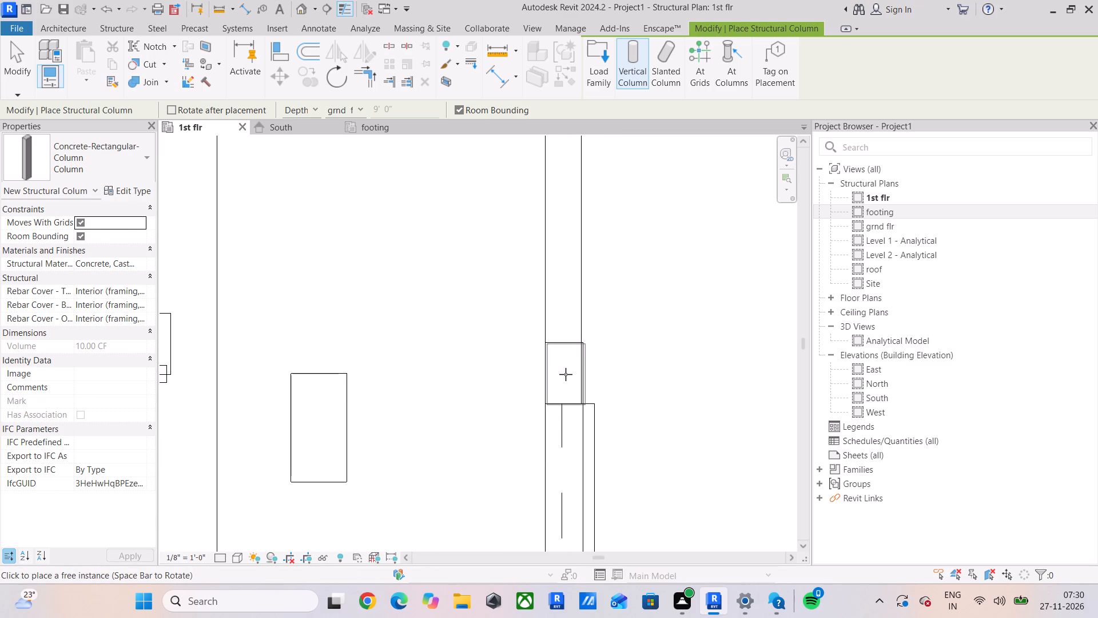
{"action": "left_click", "coordinate": [554, 367]}
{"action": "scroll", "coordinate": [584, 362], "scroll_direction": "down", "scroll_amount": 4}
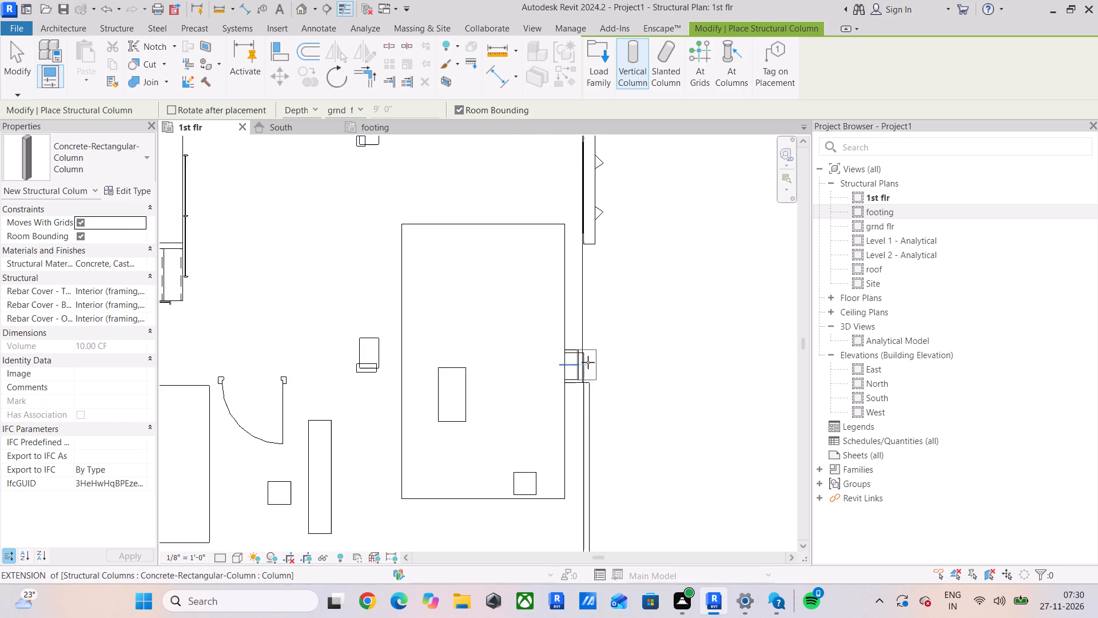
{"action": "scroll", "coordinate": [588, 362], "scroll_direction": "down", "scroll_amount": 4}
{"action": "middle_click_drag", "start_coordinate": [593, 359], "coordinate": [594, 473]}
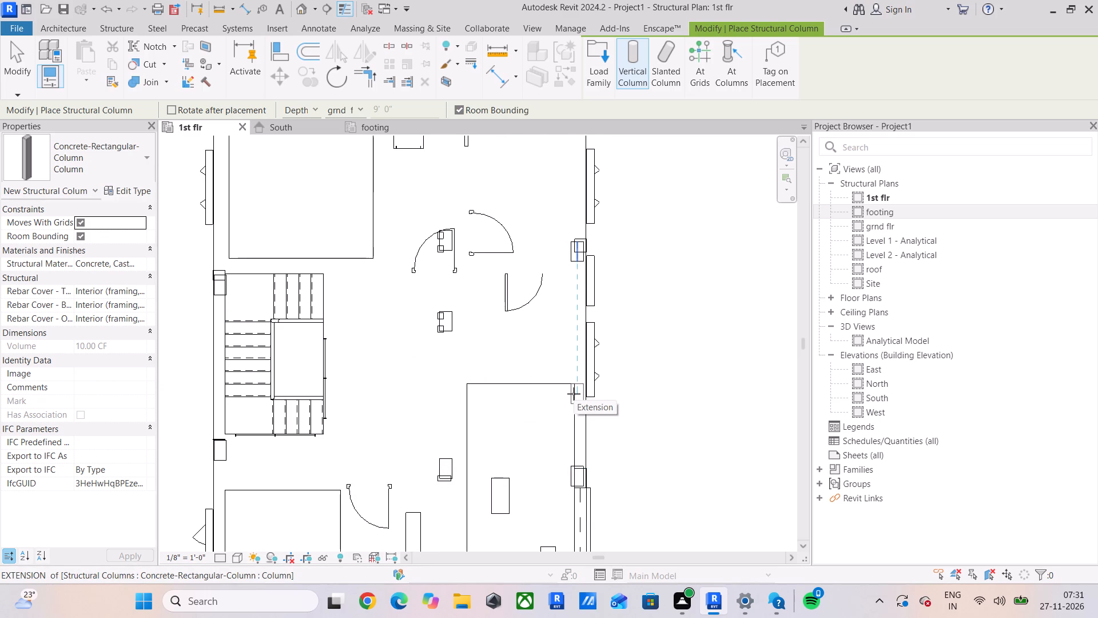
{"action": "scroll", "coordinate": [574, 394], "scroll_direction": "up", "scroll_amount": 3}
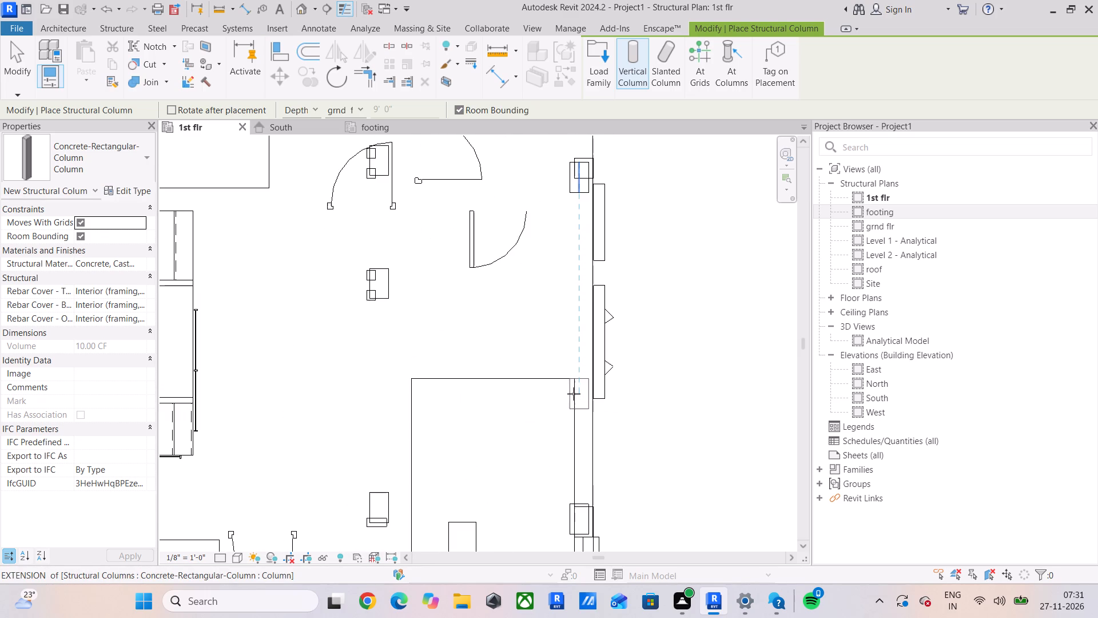
Place a north-south Column instance on the east wall, in line with the lower of the two interior columns beside the doors.
{"action": "scroll", "coordinate": [574, 394], "scroll_direction": "down", "scroll_amount": 4}
{"action": "middle_click_drag", "start_coordinate": [574, 394], "coordinate": [580, 415]}
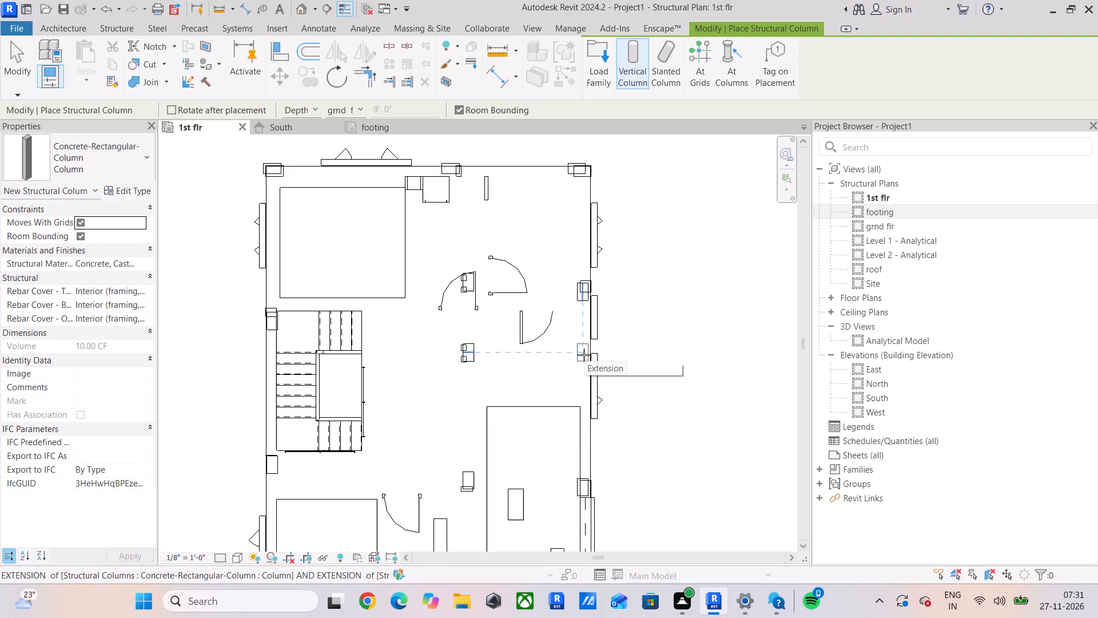
{"action": "scroll", "coordinate": [584, 355], "scroll_direction": "up", "scroll_amount": 4}
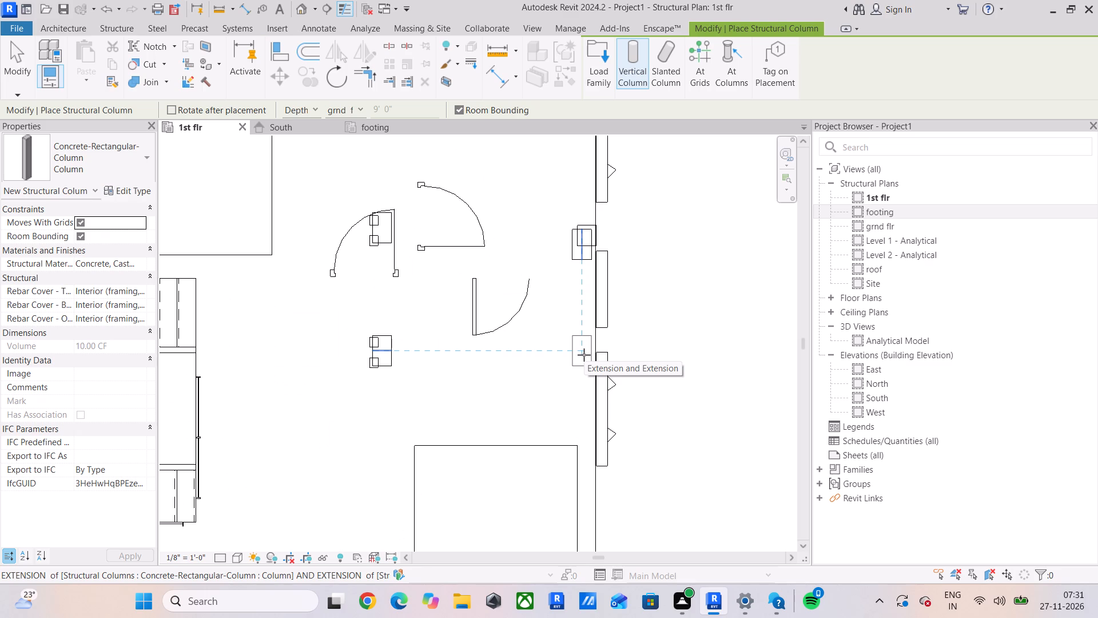
{"action": "left_click", "coordinate": [584, 355]}
{"action": "key", "text": "Escape"}
{"action": "scroll", "coordinate": [442, 379], "scroll_direction": "down", "scroll_amount": 3}
{"action": "middle_click_drag", "start_coordinate": [452, 379], "coordinate": [489, 393]}
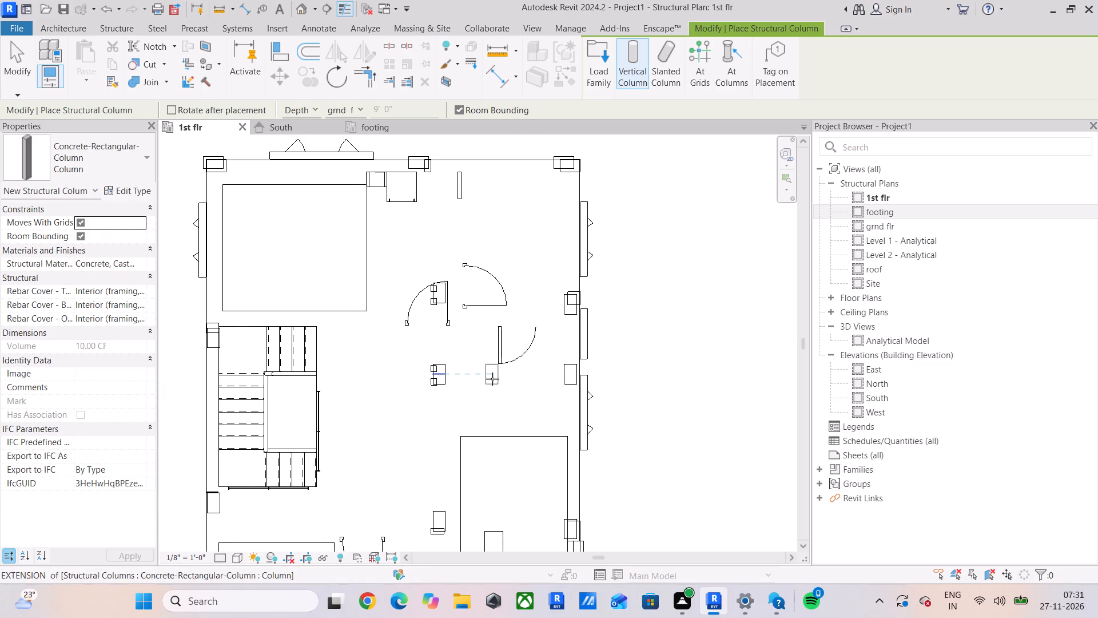
{"action": "middle_click_drag", "start_coordinate": [492, 379], "coordinate": [556, 356]}
{"action": "scroll", "coordinate": [496, 352], "scroll_direction": "down", "scroll_amount": 2}
{"action": "middle_click_drag", "start_coordinate": [496, 352], "coordinate": [525, 311]}
{"action": "key", "text": "Escape"}
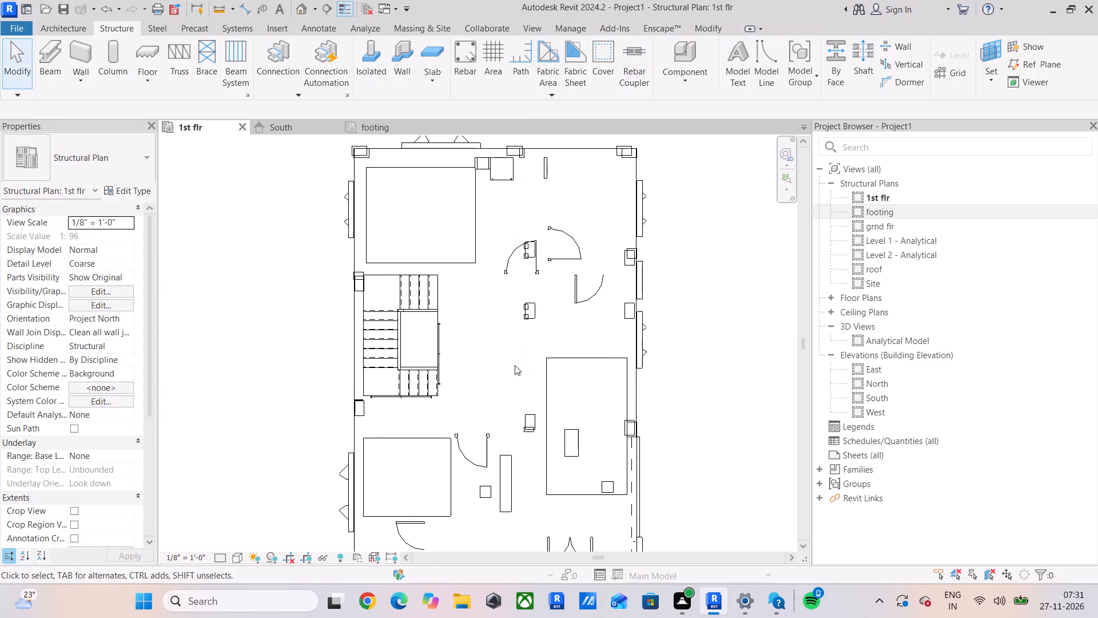
{"action": "key", "text": "Escape"}
{"action": "key", "text": "Escape"}
{"action": "middle_click_drag", "start_coordinate": [511, 419], "coordinate": [519, 425]}
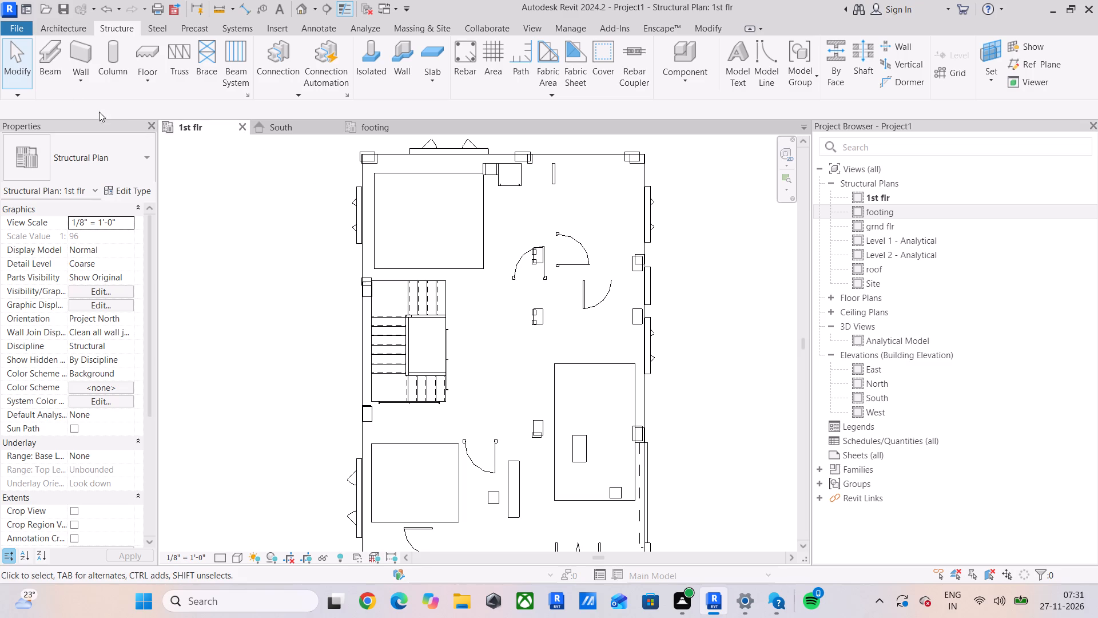
Align the northwest corner column to the linked column's north-south centreline and south face.
{"action": "left_click", "coordinate": [717, 30]}
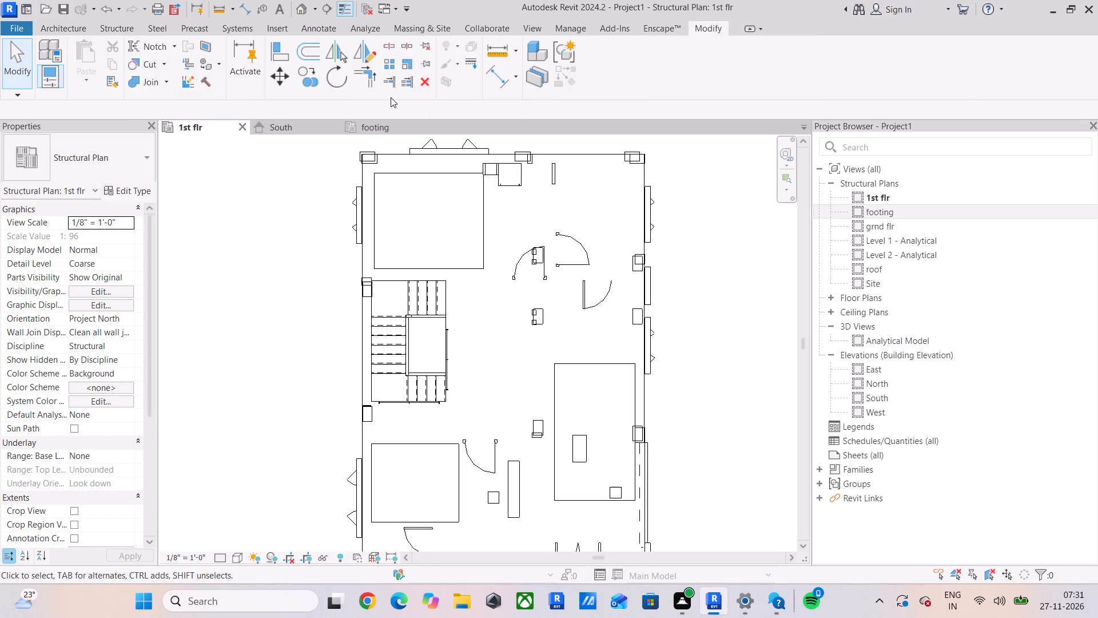
{"action": "left_click", "coordinate": [271, 54]}
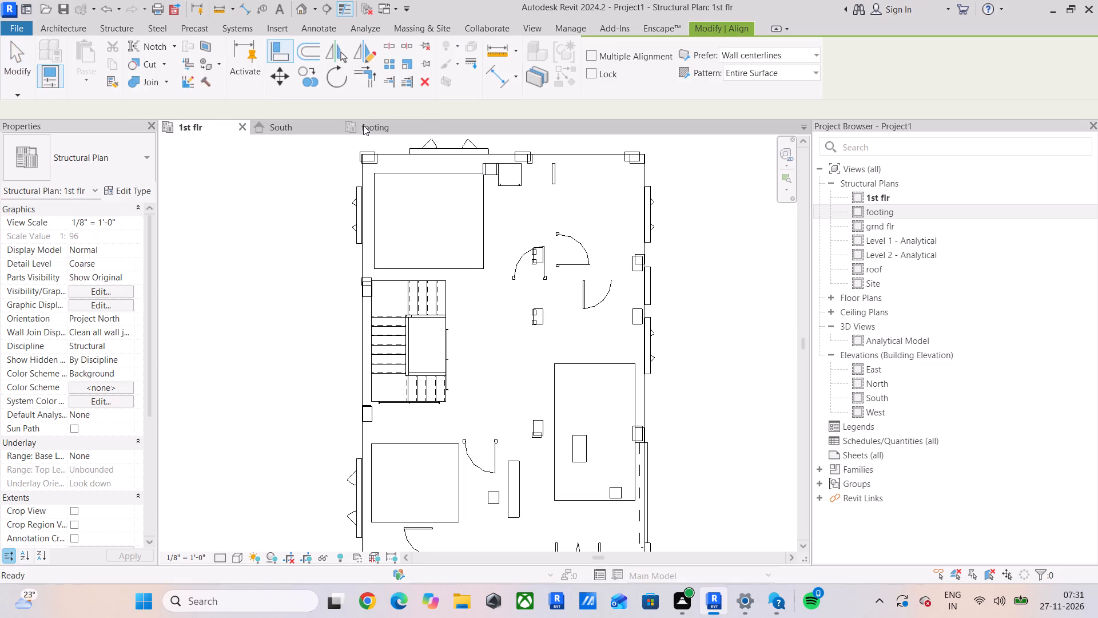
{"action": "scroll", "coordinate": [366, 126], "scroll_direction": "up", "scroll_amount": 4}
{"action": "scroll", "coordinate": [397, 228], "scroll_direction": "up", "scroll_amount": 4}
{"action": "middle_click_drag", "start_coordinate": [384, 215], "coordinate": [468, 505]}
{"action": "scroll", "coordinate": [452, 421], "scroll_direction": "up", "scroll_amount": 9}
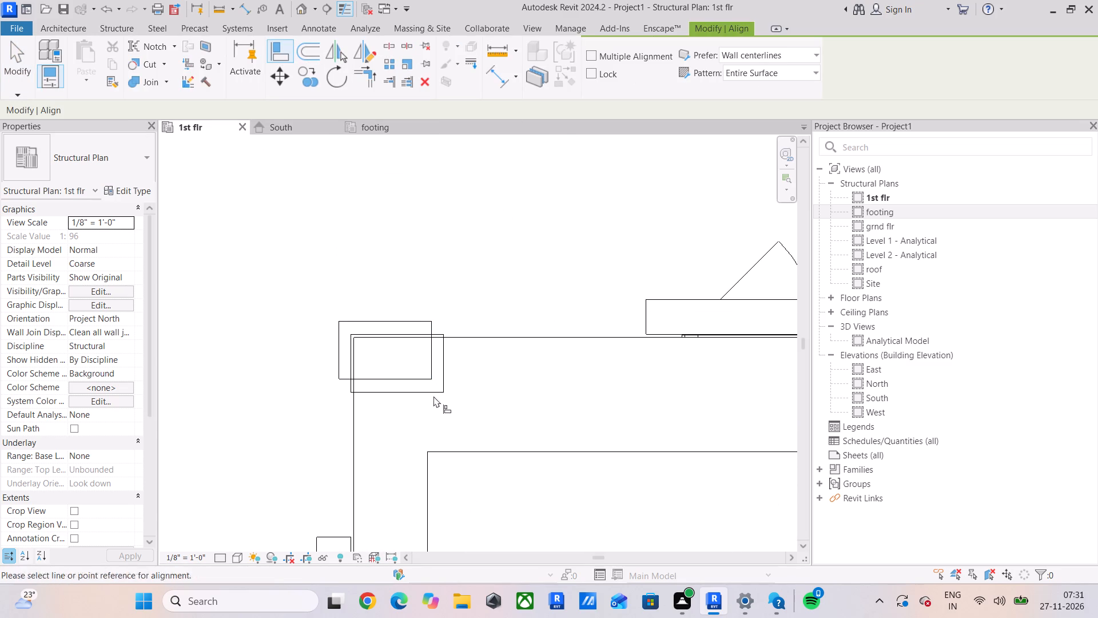
{"action": "left_click", "coordinate": [397, 394]}
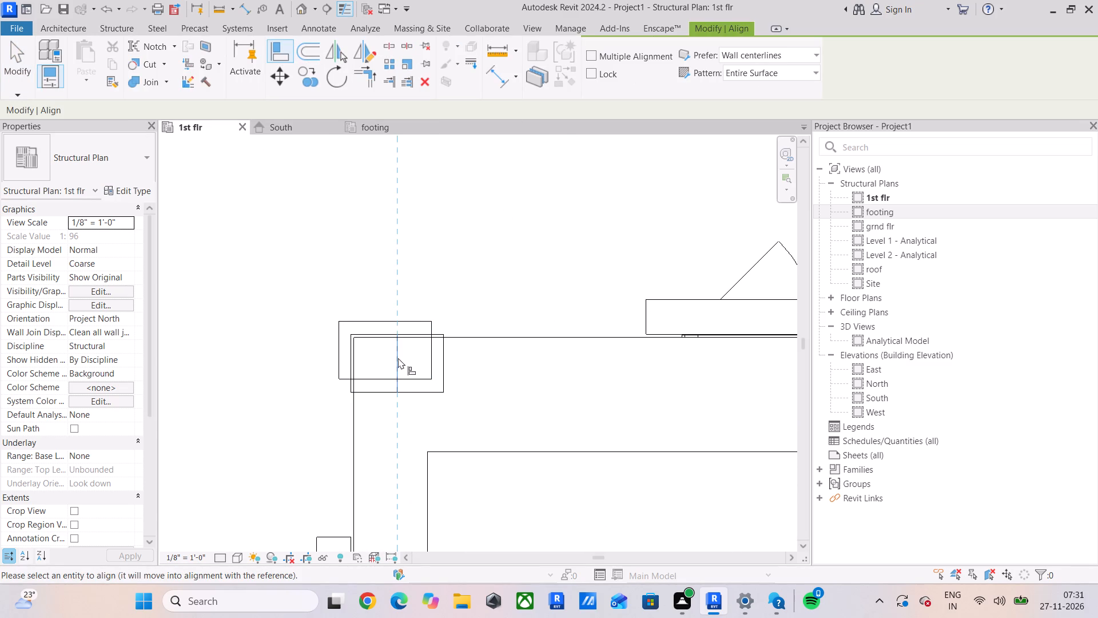
{"action": "left_click", "coordinate": [382, 357]}
{"action": "left_click", "coordinate": [433, 392]}
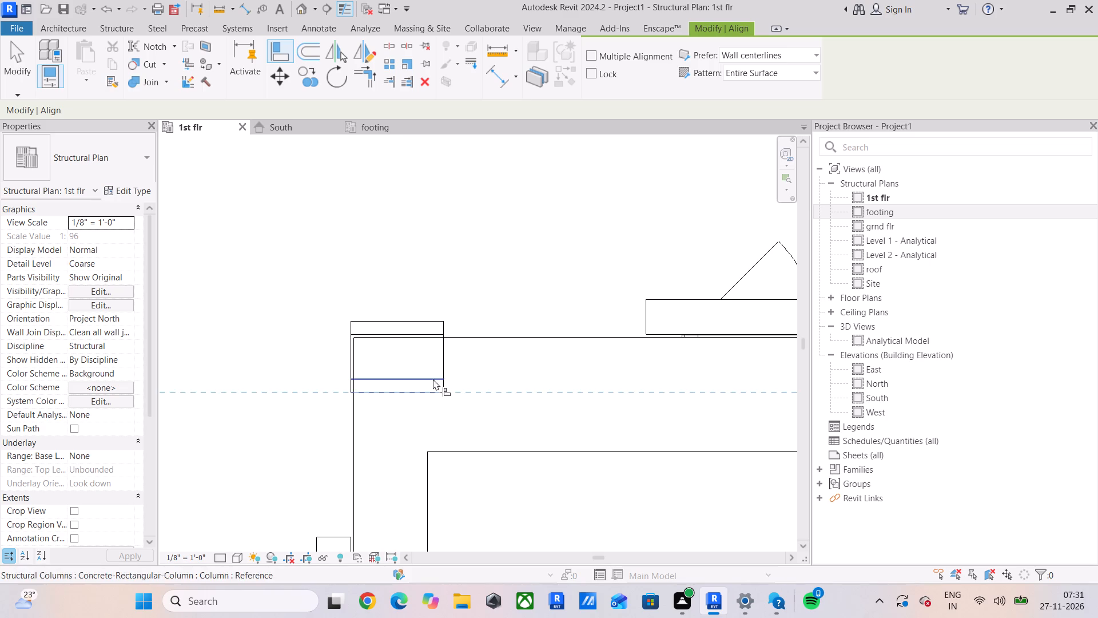
{"action": "left_click", "coordinate": [433, 377]}
Align the middle column on the north wall to the linked column's east-west centreline and east face.
{"action": "scroll", "coordinate": [528, 386], "scroll_direction": "down", "scroll_amount": 5}
{"action": "middle_click_drag", "start_coordinate": [555, 386], "coordinate": [270, 370]}
{"action": "scroll", "coordinate": [660, 379], "scroll_direction": "up", "scroll_amount": 2}
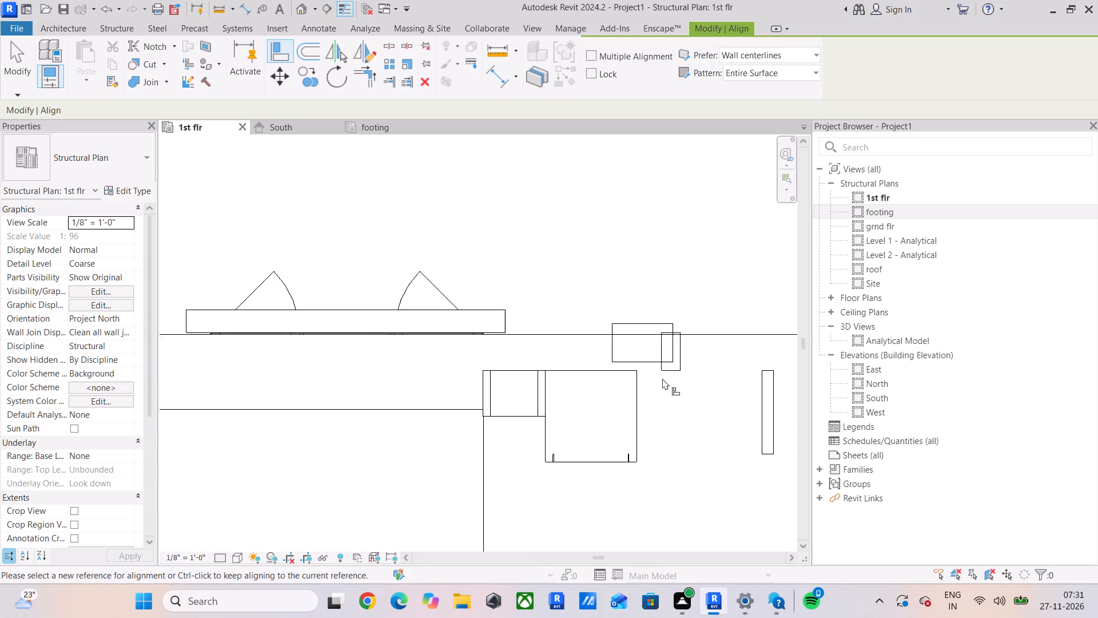
{"action": "scroll", "coordinate": [662, 378], "scroll_direction": "up", "scroll_amount": 1}
{"action": "middle_click_drag", "start_coordinate": [655, 385], "coordinate": [526, 475]}
{"action": "scroll", "coordinate": [590, 472], "scroll_direction": "up", "scroll_amount": 4}
{"action": "left_click", "coordinate": [528, 418]}
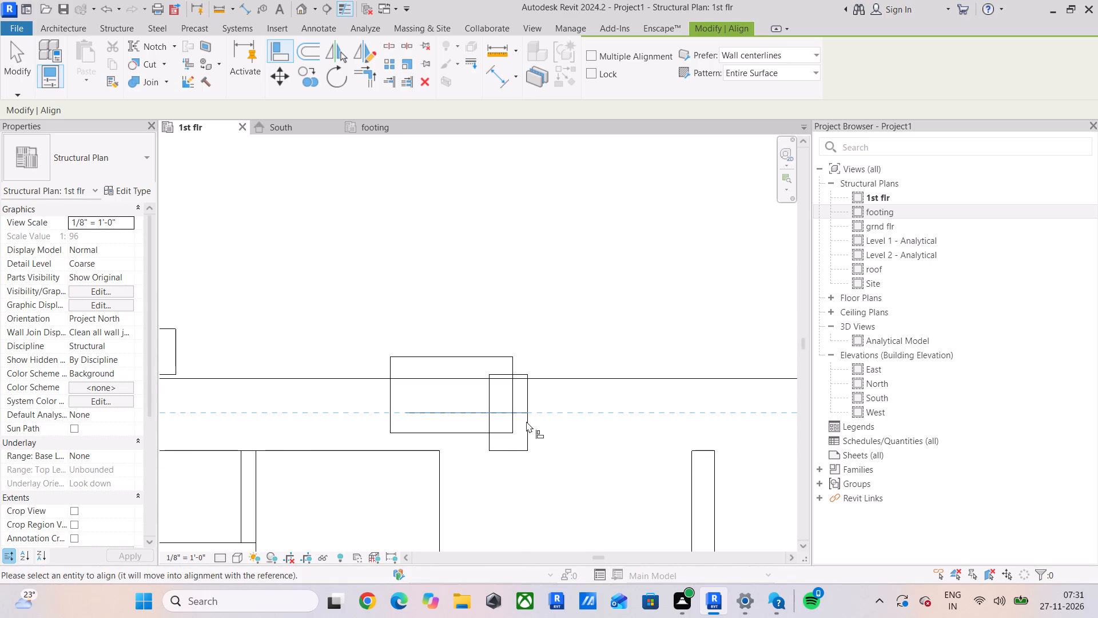
{"action": "left_click", "coordinate": [463, 395]}
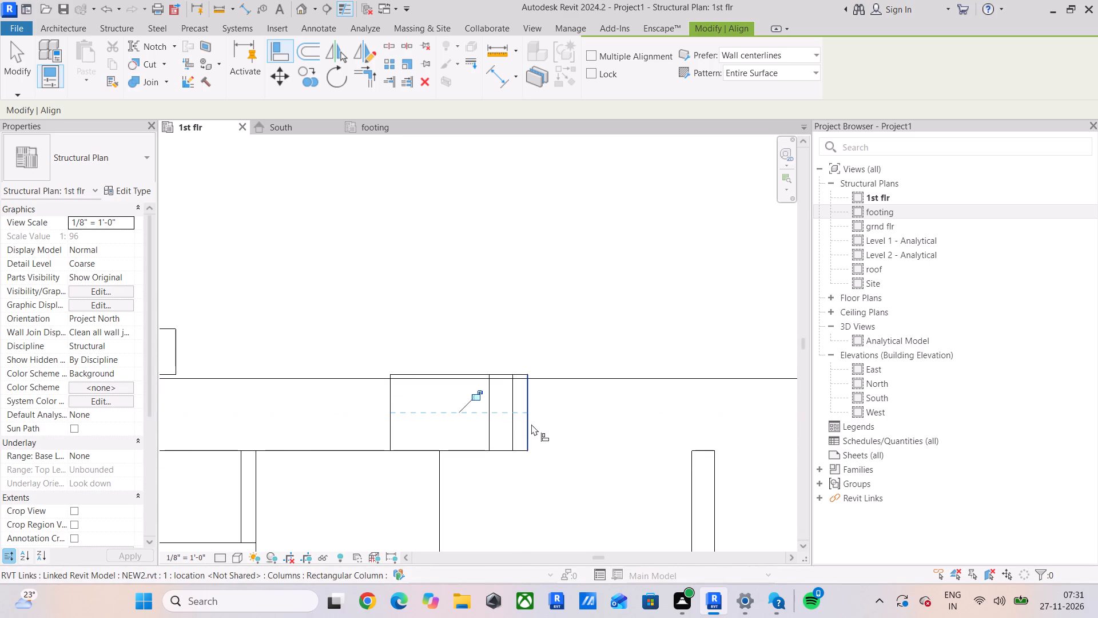
{"action": "left_click", "coordinate": [528, 426]}
{"action": "left_click", "coordinate": [514, 426]}
Align the northeast corner column to the linked column's north-south centreline and south face.
{"action": "scroll", "coordinate": [584, 432], "scroll_direction": "down", "scroll_amount": 8}
{"action": "middle_click_drag", "start_coordinate": [606, 426], "coordinate": [344, 422]}
{"action": "scroll", "coordinate": [617, 423], "scroll_direction": "up", "scroll_amount": 4}
{"action": "left_click", "coordinate": [572, 442]}
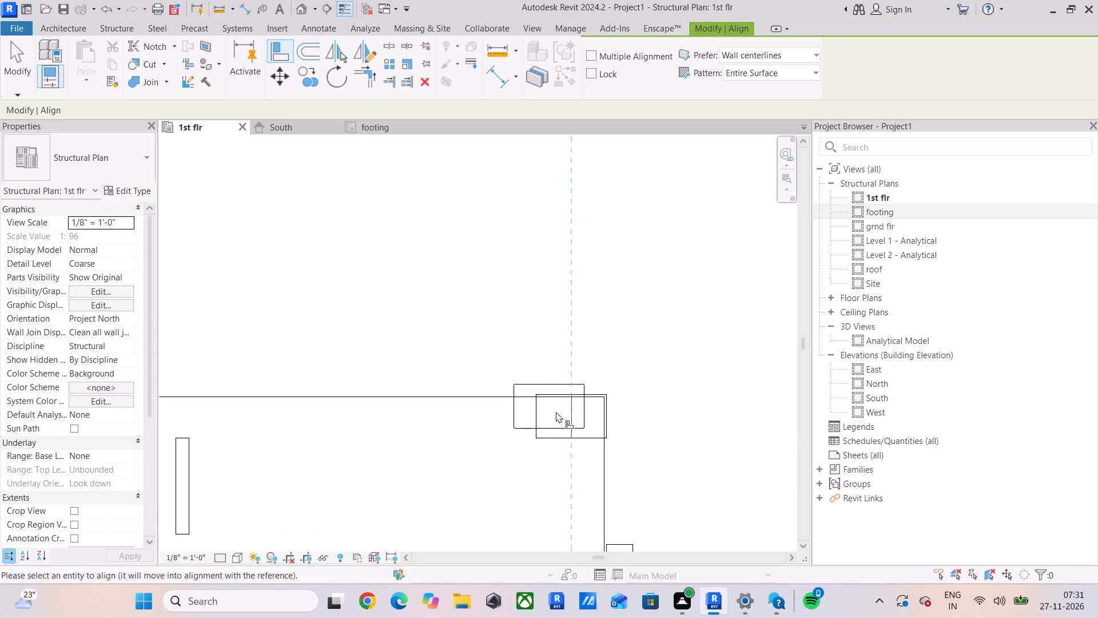
{"action": "left_click", "coordinate": [552, 411]}
{"action": "left_click", "coordinate": [552, 436]}
{"action": "left_click", "coordinate": [553, 431]}
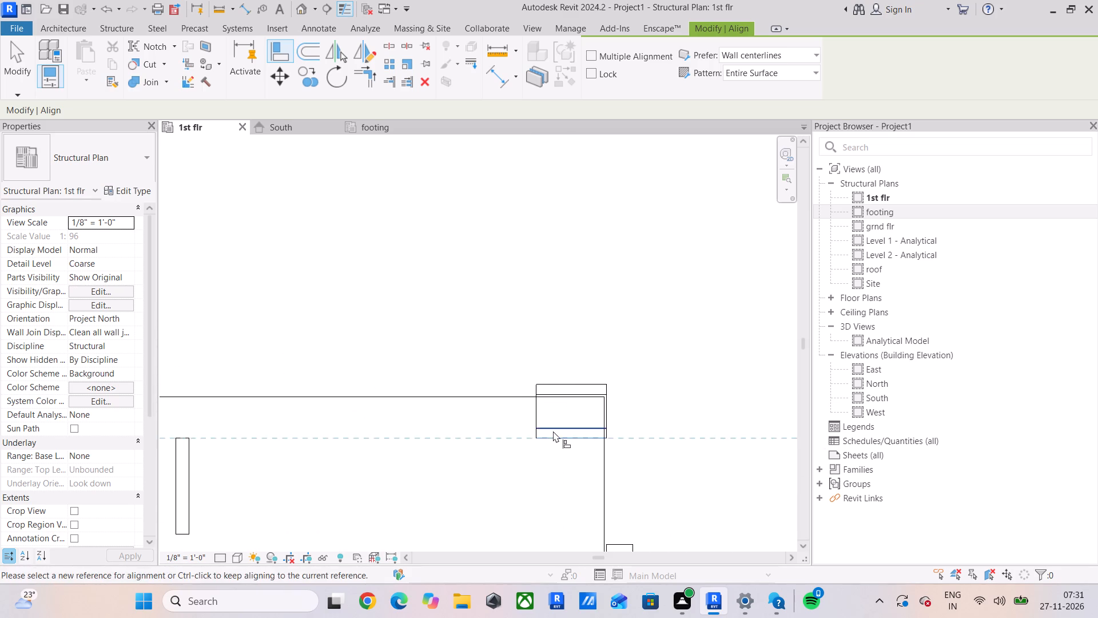
Align the upper column on the east wall to the linked column's north-south centreline and north face.
{"action": "scroll", "coordinate": [536, 443], "scroll_direction": "down", "scroll_amount": 8}
{"action": "middle_click_drag", "start_coordinate": [535, 399], "coordinate": [537, 274]}
{"action": "scroll", "coordinate": [477, 448], "scroll_direction": "down", "scroll_amount": 2}
{"action": "scroll", "coordinate": [533, 488], "scroll_direction": "up", "scroll_amount": 2}
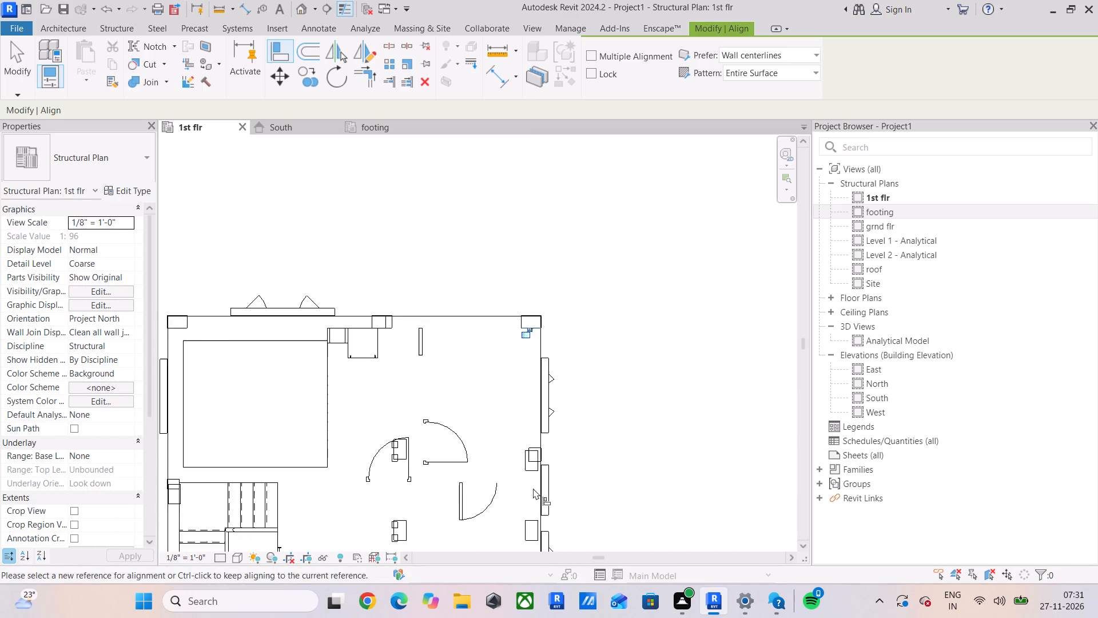
{"action": "scroll", "coordinate": [533, 488], "scroll_direction": "up", "scroll_amount": 8}
{"action": "scroll", "coordinate": [530, 397], "scroll_direction": "up", "scroll_amount": 3}
{"action": "left_click", "coordinate": [530, 397]}
{"action": "left_click", "coordinate": [508, 443]}
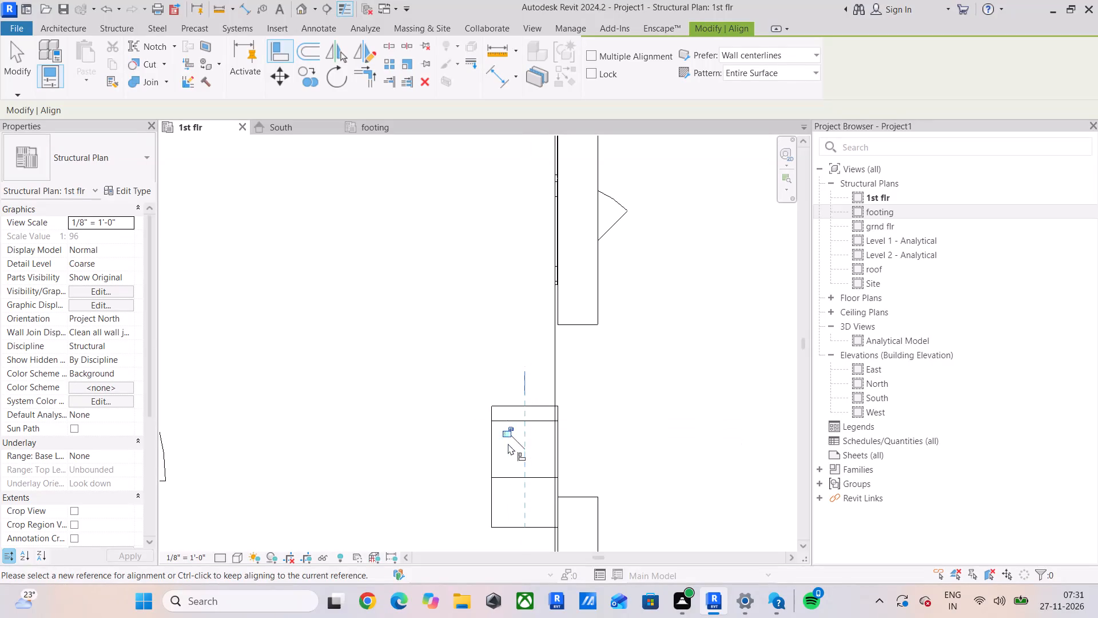
{"action": "left_click", "coordinate": [534, 404]}
{"action": "left_click", "coordinate": [531, 418]}
Align the west face of the newly placed east wall column with the west face of the column north of it.
{"action": "scroll", "coordinate": [542, 425], "scroll_direction": "down", "scroll_amount": 6}
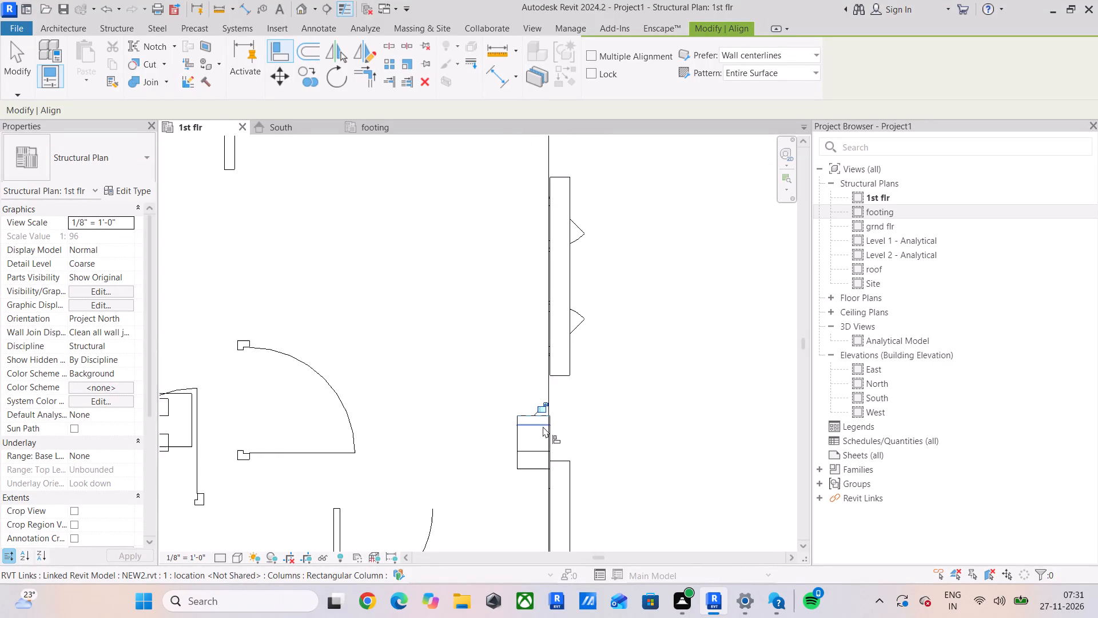
{"action": "scroll", "coordinate": [543, 426], "scroll_direction": "down", "scroll_amount": 4}
{"action": "middle_click_drag", "start_coordinate": [542, 437], "coordinate": [542, 343]}
{"action": "scroll", "coordinate": [534, 366], "scroll_direction": "up", "scroll_amount": 5}
{"action": "left_click", "coordinate": [530, 328]}
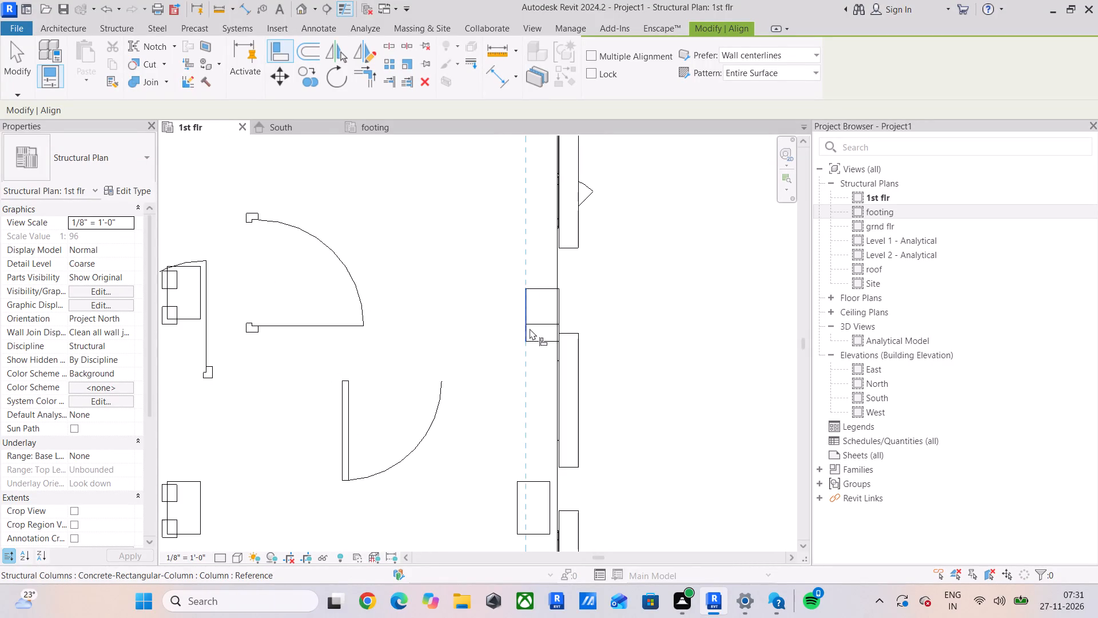
{"action": "left_click", "coordinate": [515, 505]}
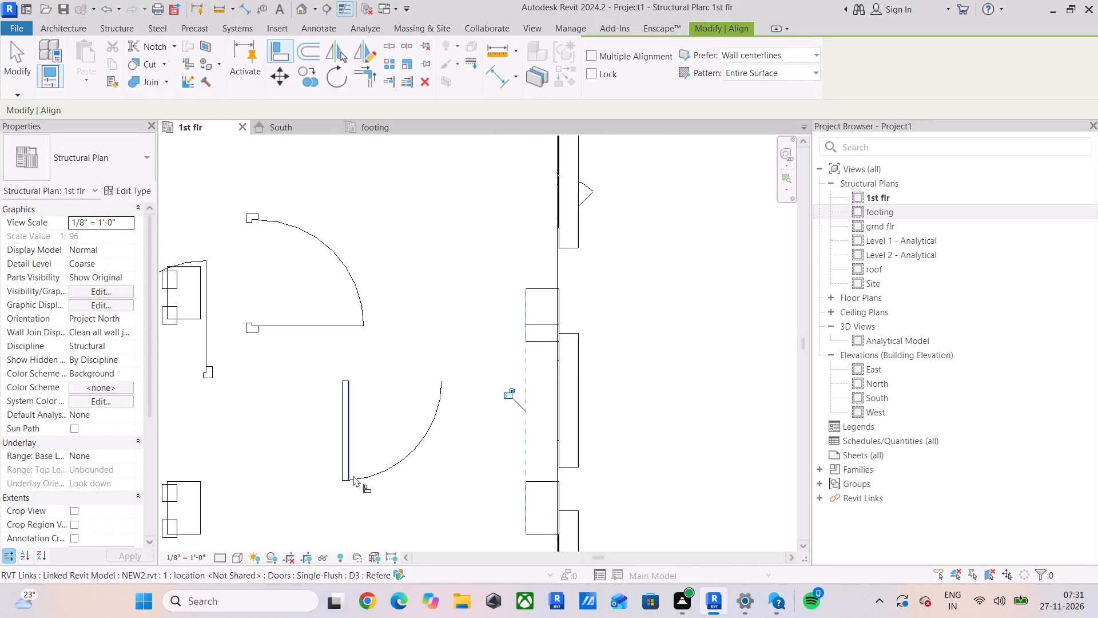
Align the lower interior column beside the doors to the linked column's north face and north-south centreline.
{"action": "middle_click_drag", "start_coordinate": [353, 476], "coordinate": [594, 418]}
{"action": "scroll", "coordinate": [366, 469], "scroll_direction": "up", "scroll_amount": 4}
{"action": "scroll", "coordinate": [435, 401], "scroll_direction": "up", "scroll_amount": 3}
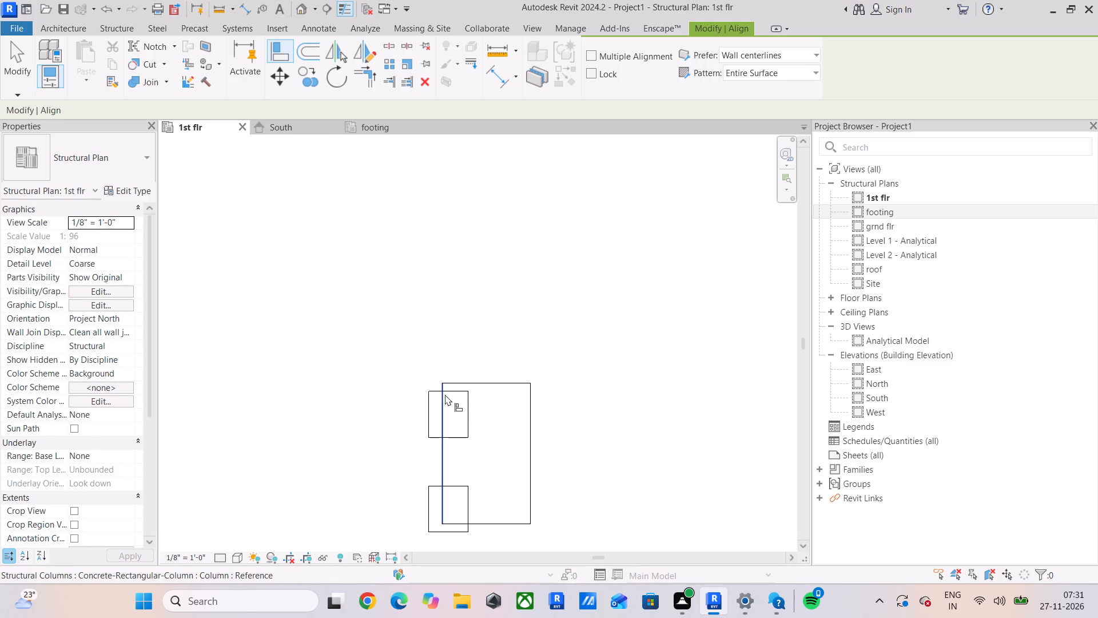
{"action": "left_click", "coordinate": [452, 394]}
{"action": "left_click", "coordinate": [482, 384]}
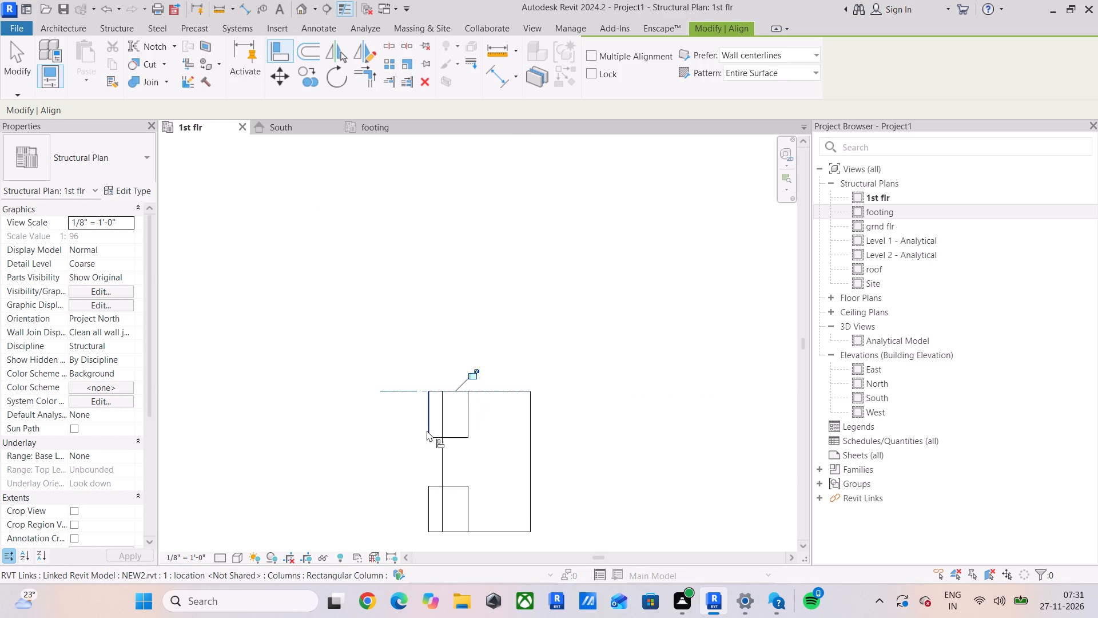
{"action": "left_click", "coordinate": [420, 432]}
{"action": "left_click", "coordinate": [481, 457]}
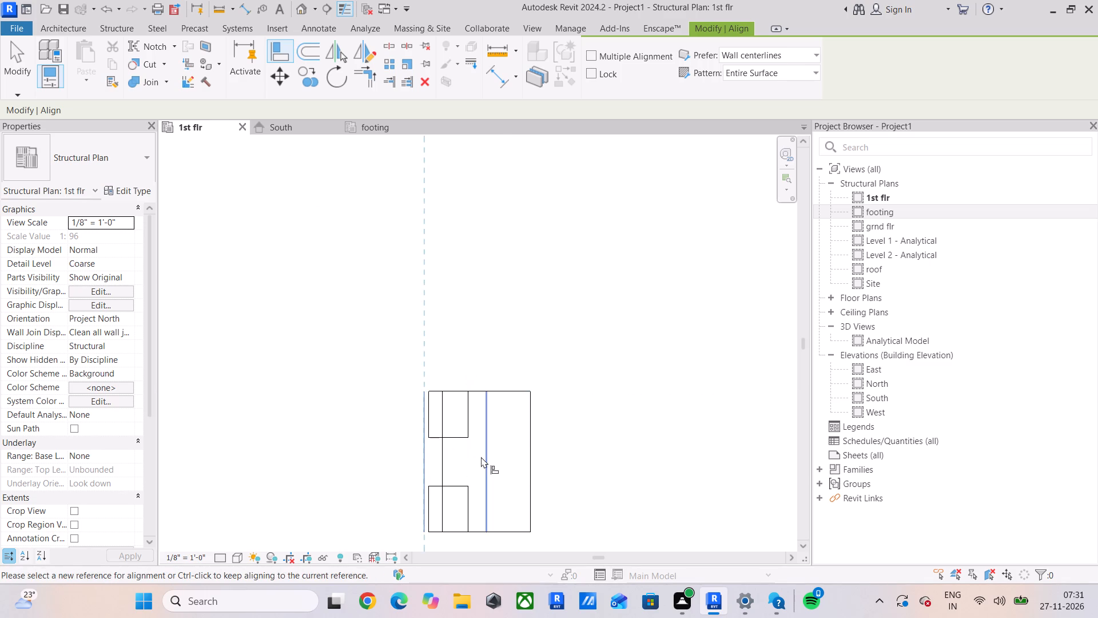
Align the upper interior column to the linked column's east-west centreline and to the lower interior column's north-south centreline.
{"action": "scroll", "coordinate": [481, 457], "scroll_direction": "down", "scroll_amount": 8}
{"action": "middle_click_drag", "start_coordinate": [490, 454], "coordinate": [499, 529]}
{"action": "scroll", "coordinate": [491, 345], "scroll_direction": "up", "scroll_amount": 3}
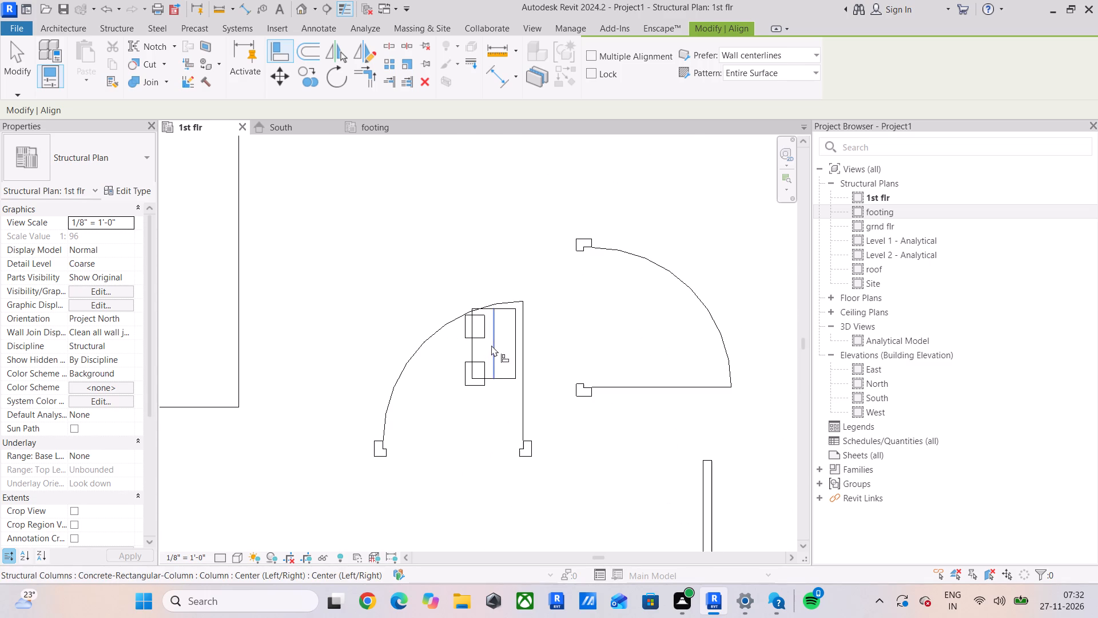
{"action": "left_click", "coordinate": [463, 348]}
{"action": "left_click", "coordinate": [498, 346]}
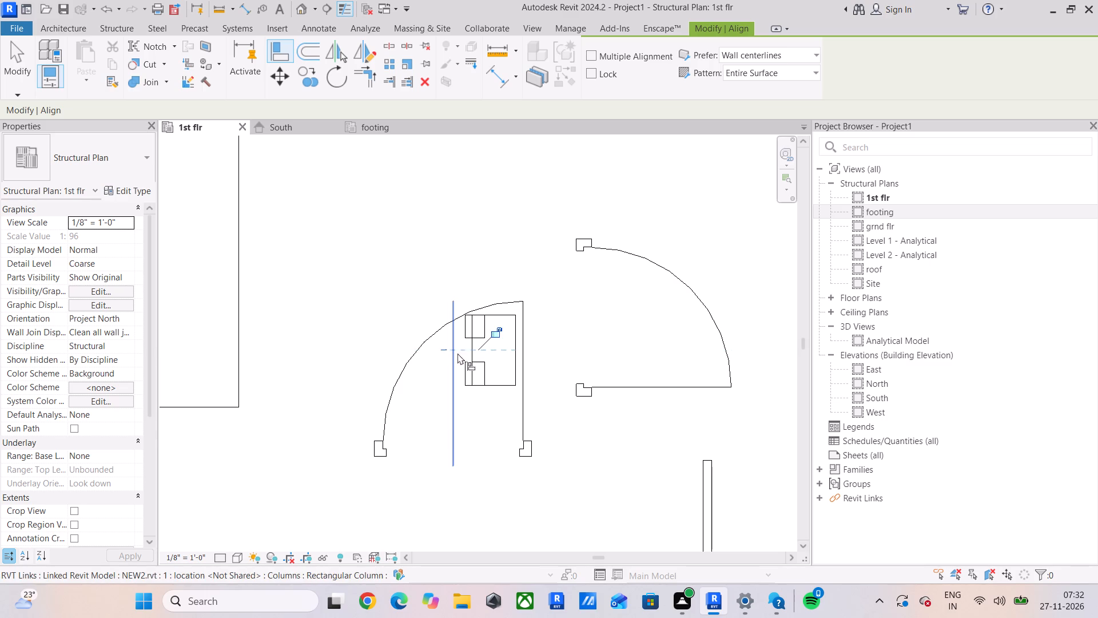
{"action": "scroll", "coordinate": [455, 438], "scroll_direction": "down", "scroll_amount": 4}
{"action": "middle_click_drag", "start_coordinate": [455, 438], "coordinate": [452, 353]}
{"action": "scroll", "coordinate": [466, 462], "scroll_direction": "up", "scroll_amount": 4}
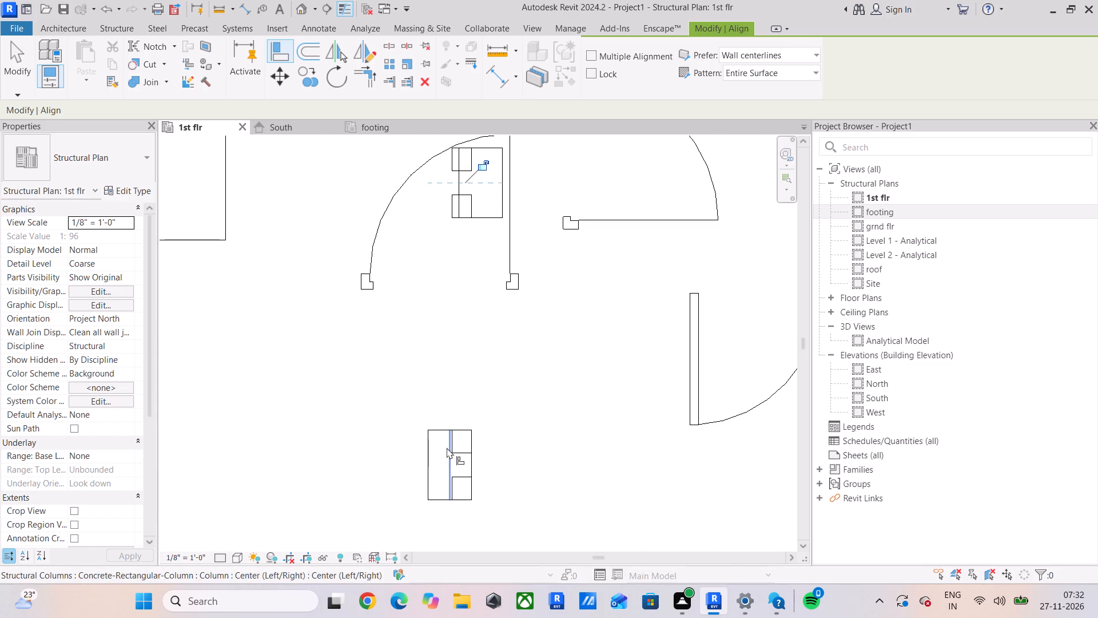
{"action": "left_click", "coordinate": [447, 447]}
{"action": "left_click", "coordinate": [482, 185]}
Align the north face of the newly placed east wall column with the lower interior column's north face.
{"action": "scroll", "coordinate": [500, 334], "scroll_direction": "down", "scroll_amount": 4}
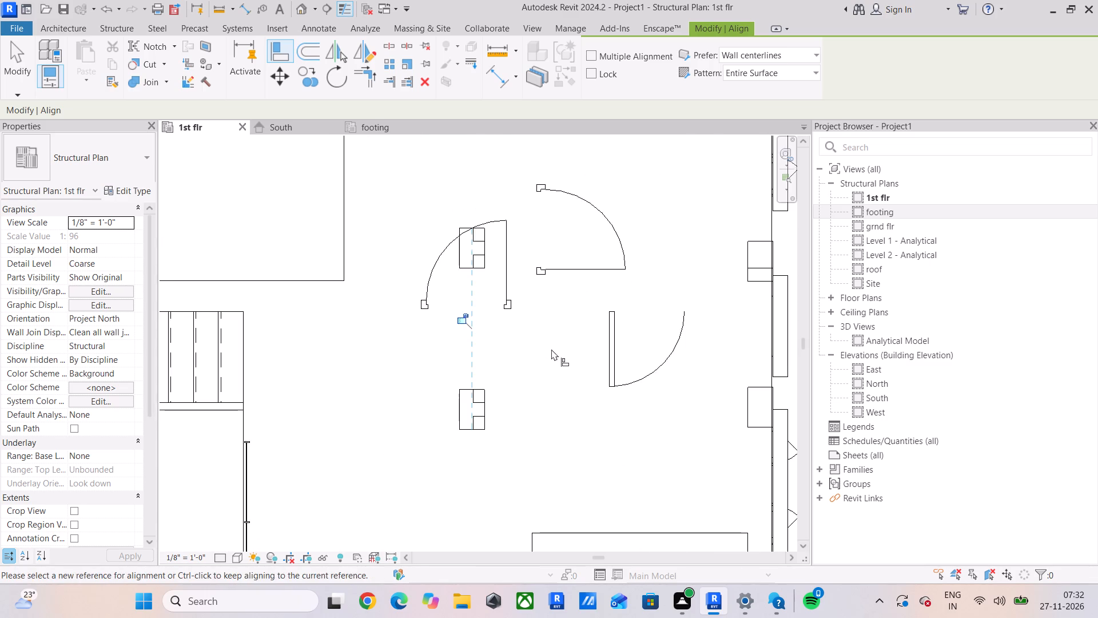
{"action": "middle_click_drag", "start_coordinate": [551, 349], "coordinate": [447, 359]}
{"action": "scroll", "coordinate": [360, 397], "scroll_direction": "up", "scroll_amount": 4}
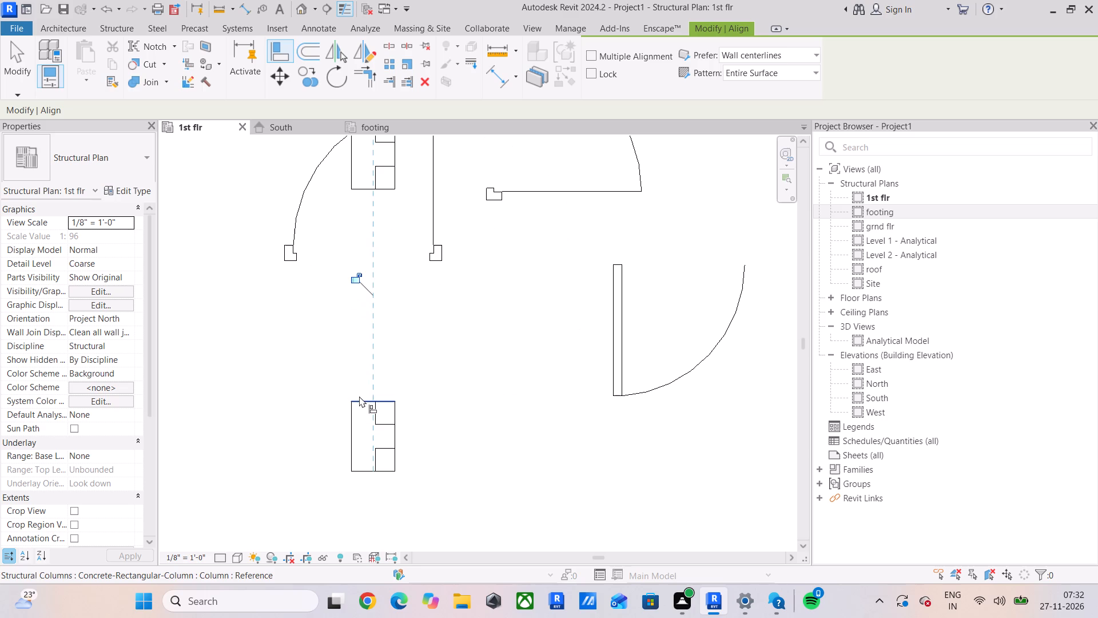
{"action": "left_click", "coordinate": [362, 401]}
{"action": "scroll", "coordinate": [507, 412], "scroll_direction": "down", "scroll_amount": 4}
{"action": "middle_click_drag", "start_coordinate": [536, 421], "coordinate": [386, 398]}
{"action": "scroll", "coordinate": [621, 391], "scroll_direction": "up", "scroll_amount": 4}
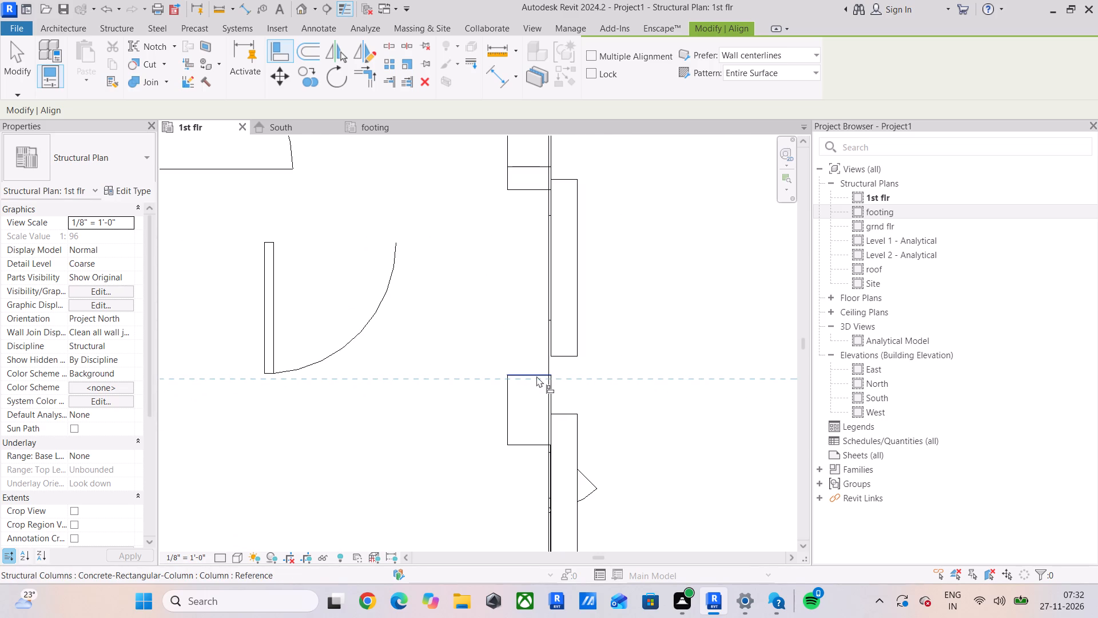
{"action": "left_click", "coordinate": [532, 376]}
Align the interior column southeast of the staircase to the linked rectangular column's south and west faces.
{"action": "scroll", "coordinate": [518, 394], "scroll_direction": "down", "scroll_amount": 9}
{"action": "middle_click_drag", "start_coordinate": [518, 394], "coordinate": [587, 318]}
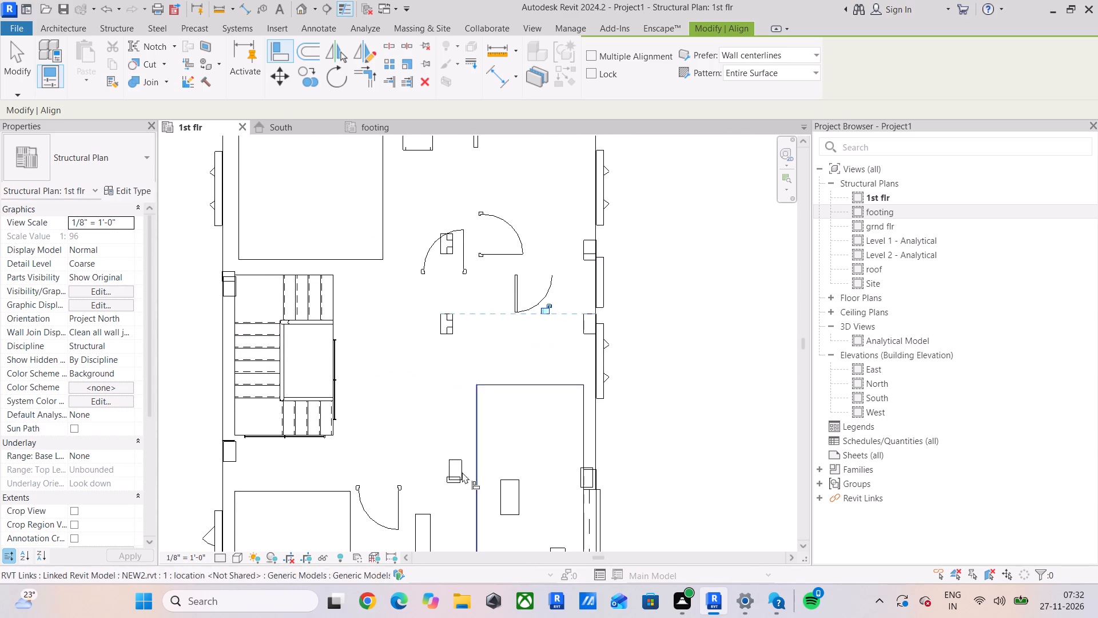
{"action": "scroll", "coordinate": [435, 485], "scroll_direction": "up", "scroll_amount": 9}
{"action": "left_click", "coordinate": [452, 473]}
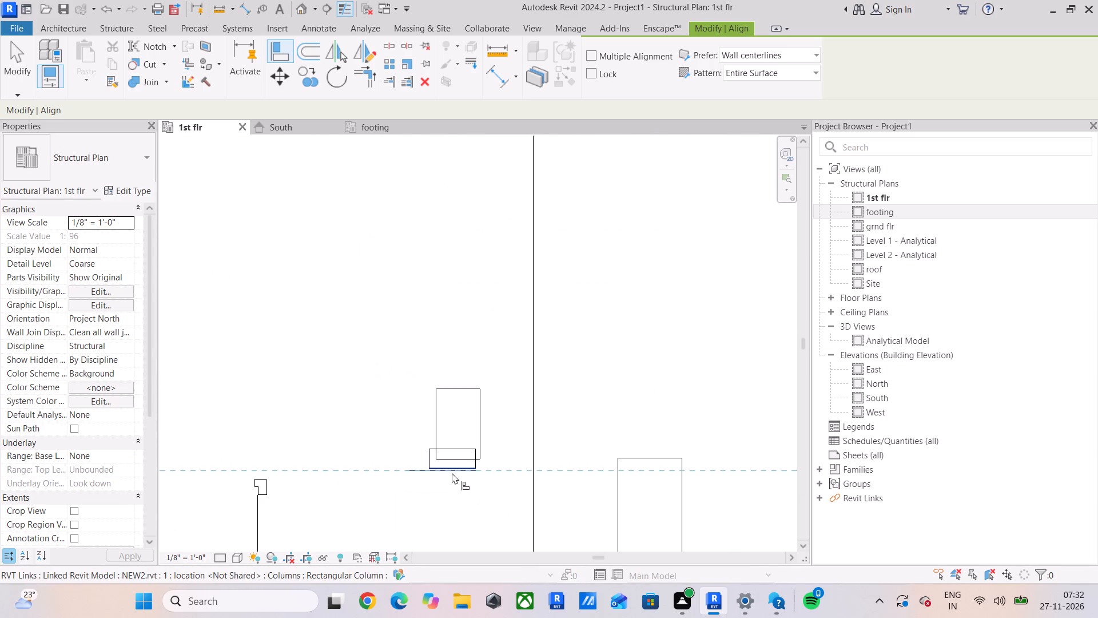
{"action": "left_click", "coordinate": [448, 509]}
{"action": "scroll", "coordinate": [449, 467], "scroll_direction": "up", "scroll_amount": 5}
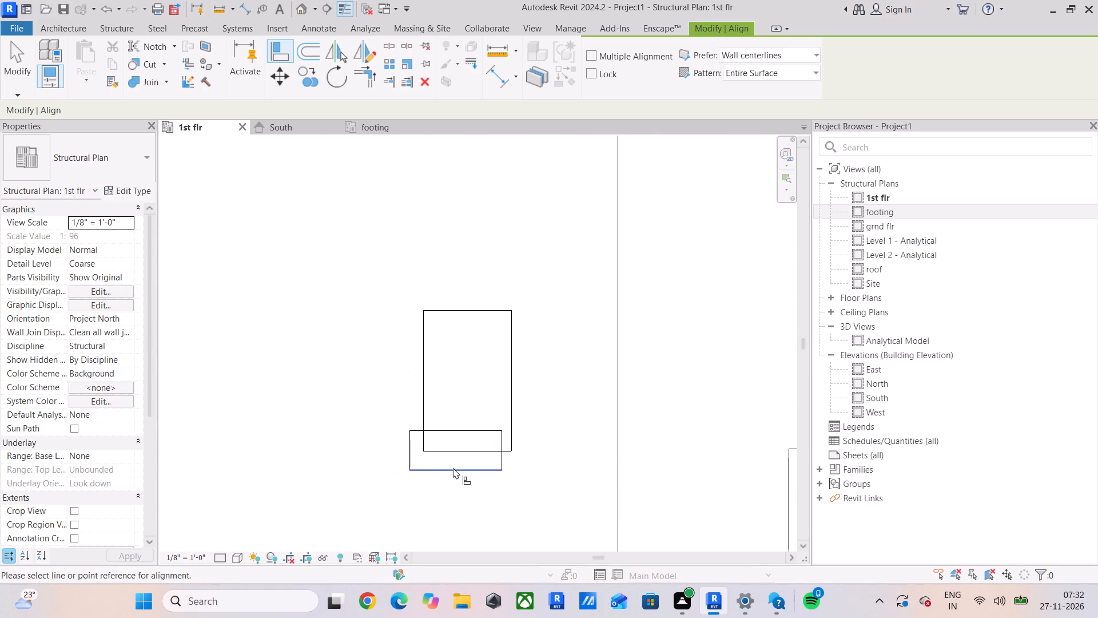
{"action": "left_click", "coordinate": [453, 468]}
{"action": "left_click", "coordinate": [468, 445]}
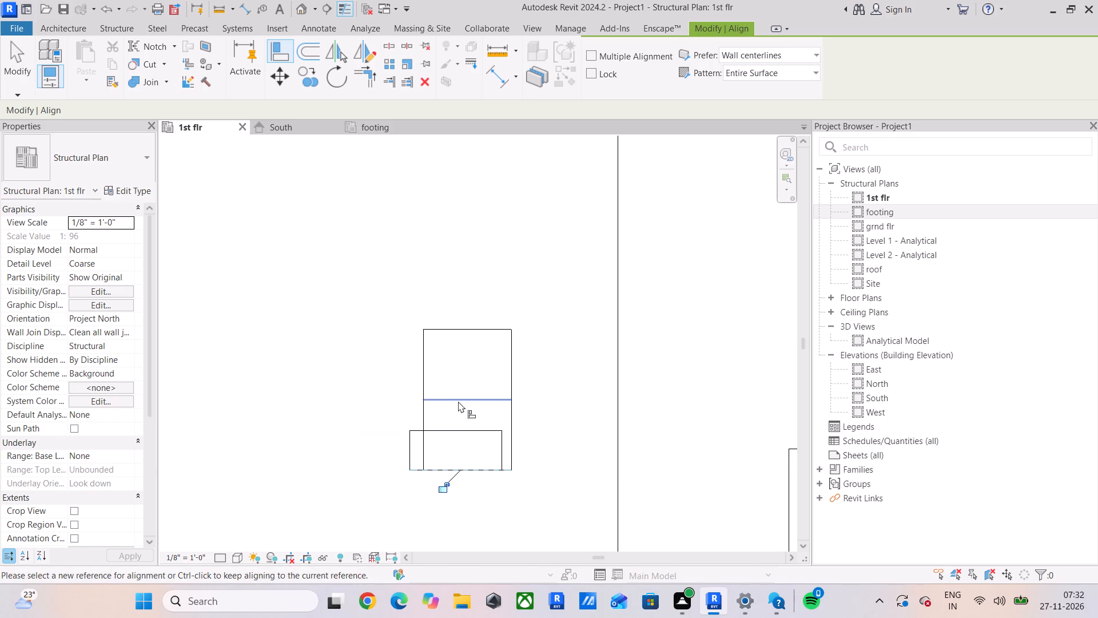
{"action": "left_click", "coordinate": [408, 446]}
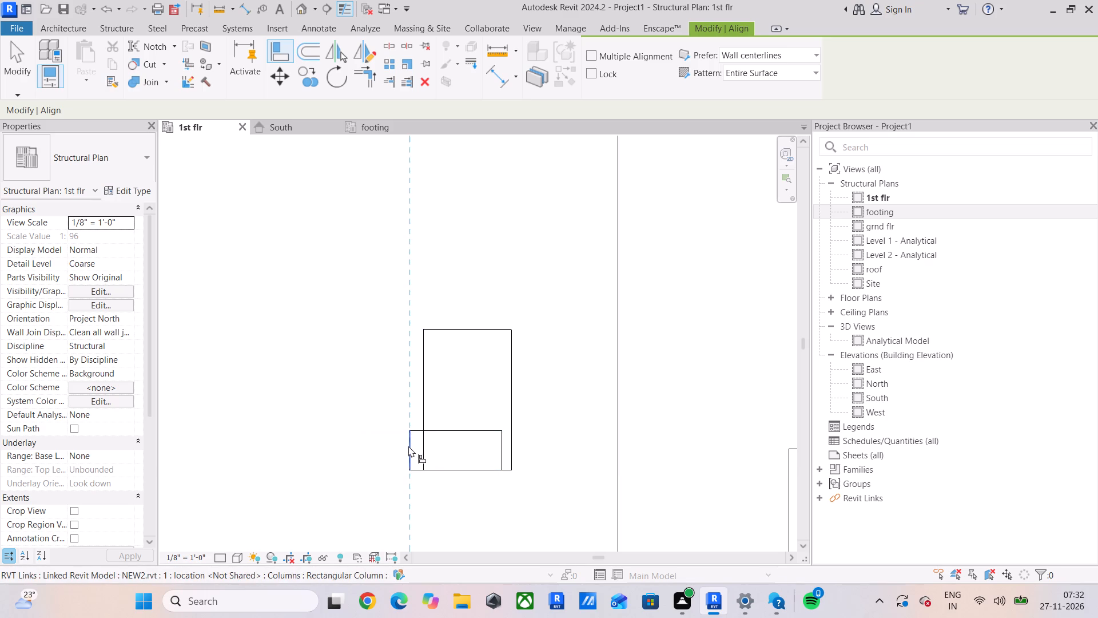
{"action": "left_click", "coordinate": [427, 385]}
{"action": "scroll", "coordinate": [437, 387], "scroll_direction": "down", "scroll_amount": 4}
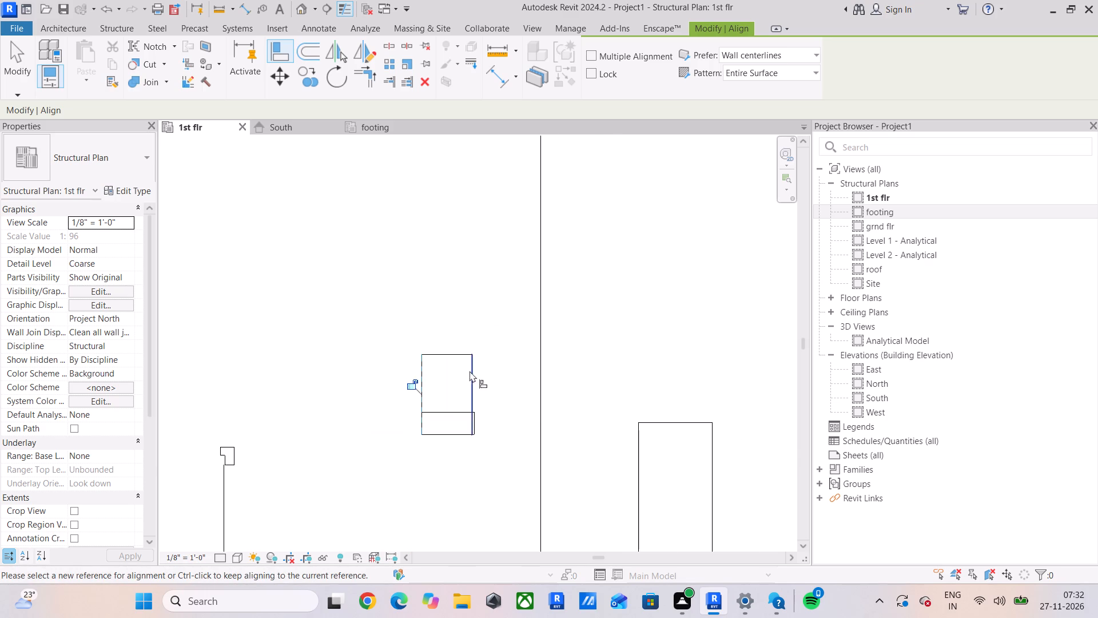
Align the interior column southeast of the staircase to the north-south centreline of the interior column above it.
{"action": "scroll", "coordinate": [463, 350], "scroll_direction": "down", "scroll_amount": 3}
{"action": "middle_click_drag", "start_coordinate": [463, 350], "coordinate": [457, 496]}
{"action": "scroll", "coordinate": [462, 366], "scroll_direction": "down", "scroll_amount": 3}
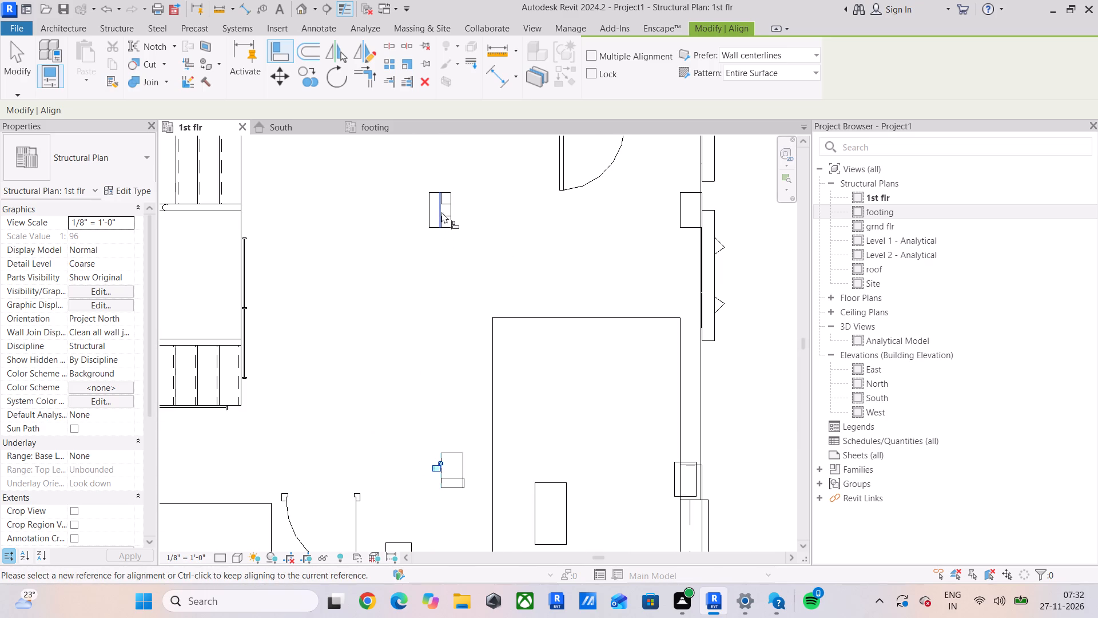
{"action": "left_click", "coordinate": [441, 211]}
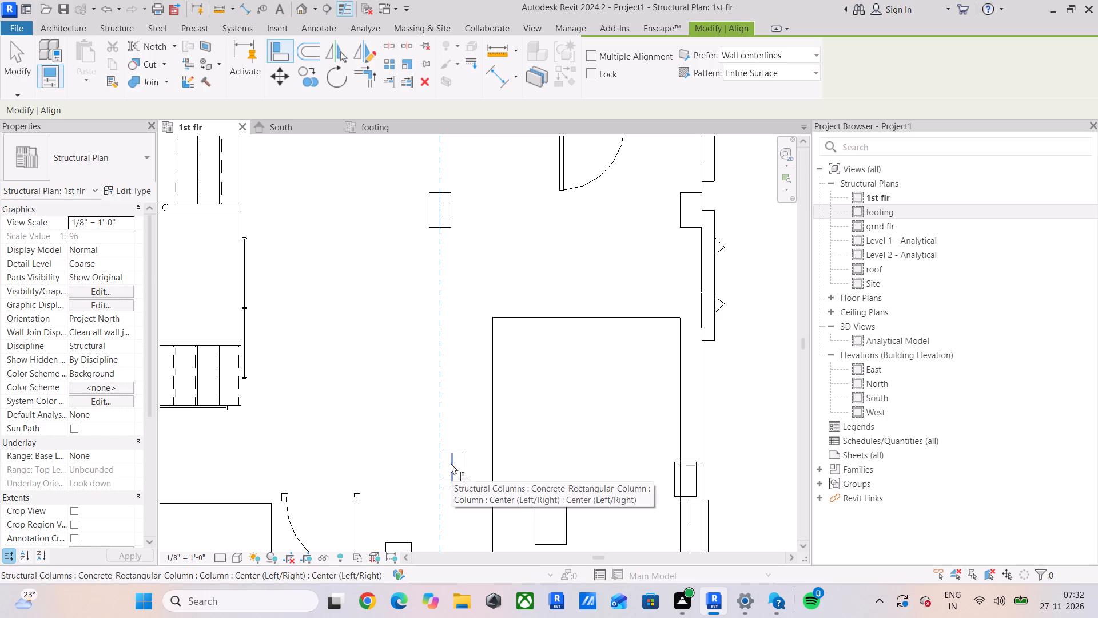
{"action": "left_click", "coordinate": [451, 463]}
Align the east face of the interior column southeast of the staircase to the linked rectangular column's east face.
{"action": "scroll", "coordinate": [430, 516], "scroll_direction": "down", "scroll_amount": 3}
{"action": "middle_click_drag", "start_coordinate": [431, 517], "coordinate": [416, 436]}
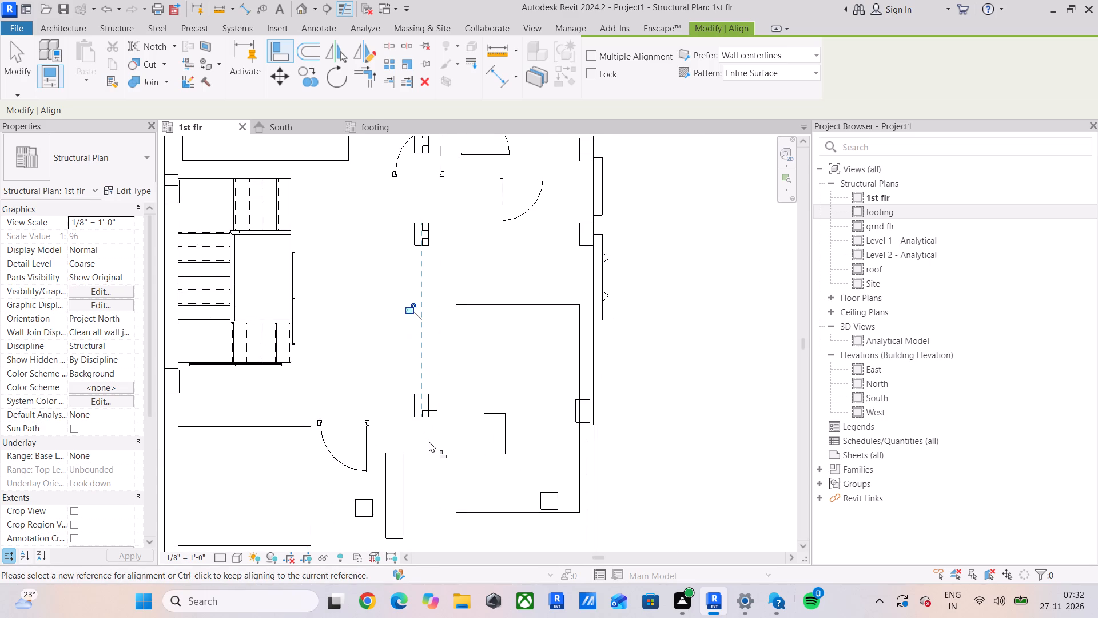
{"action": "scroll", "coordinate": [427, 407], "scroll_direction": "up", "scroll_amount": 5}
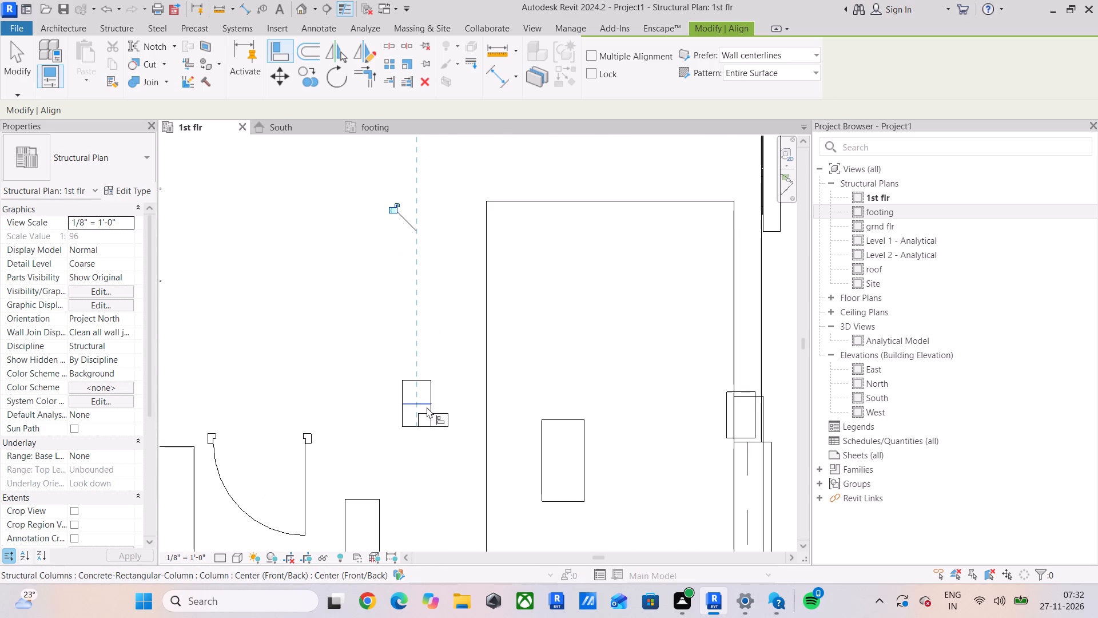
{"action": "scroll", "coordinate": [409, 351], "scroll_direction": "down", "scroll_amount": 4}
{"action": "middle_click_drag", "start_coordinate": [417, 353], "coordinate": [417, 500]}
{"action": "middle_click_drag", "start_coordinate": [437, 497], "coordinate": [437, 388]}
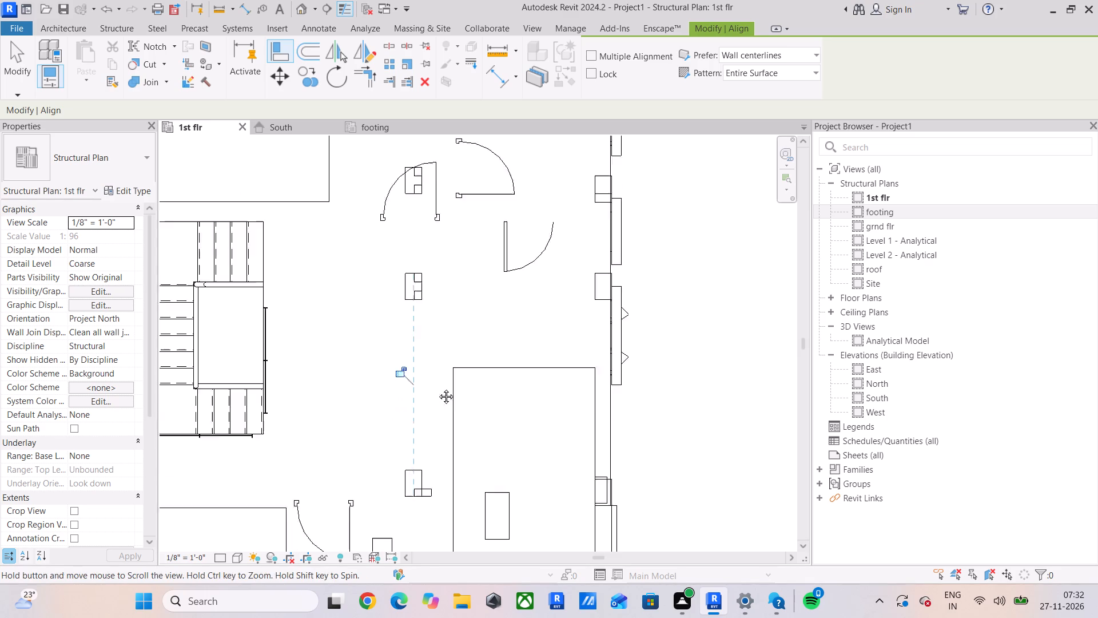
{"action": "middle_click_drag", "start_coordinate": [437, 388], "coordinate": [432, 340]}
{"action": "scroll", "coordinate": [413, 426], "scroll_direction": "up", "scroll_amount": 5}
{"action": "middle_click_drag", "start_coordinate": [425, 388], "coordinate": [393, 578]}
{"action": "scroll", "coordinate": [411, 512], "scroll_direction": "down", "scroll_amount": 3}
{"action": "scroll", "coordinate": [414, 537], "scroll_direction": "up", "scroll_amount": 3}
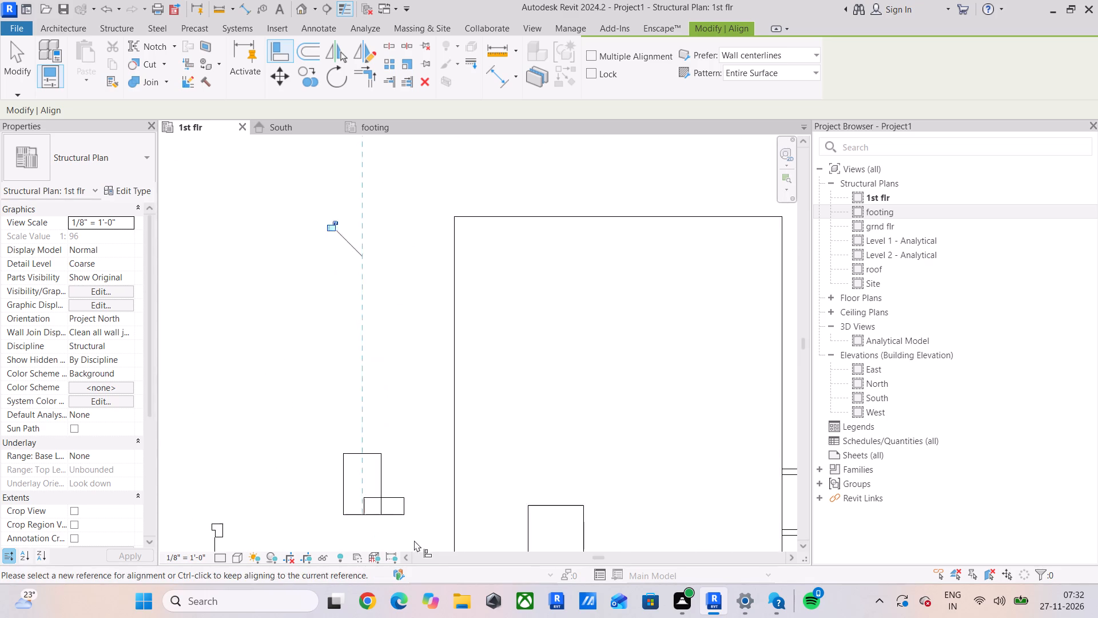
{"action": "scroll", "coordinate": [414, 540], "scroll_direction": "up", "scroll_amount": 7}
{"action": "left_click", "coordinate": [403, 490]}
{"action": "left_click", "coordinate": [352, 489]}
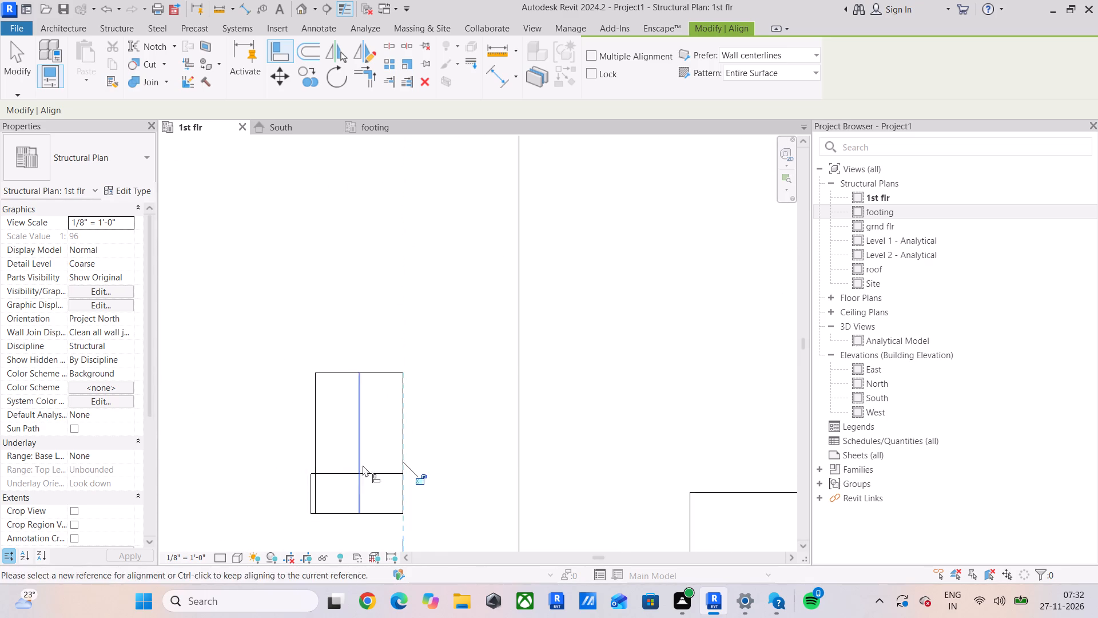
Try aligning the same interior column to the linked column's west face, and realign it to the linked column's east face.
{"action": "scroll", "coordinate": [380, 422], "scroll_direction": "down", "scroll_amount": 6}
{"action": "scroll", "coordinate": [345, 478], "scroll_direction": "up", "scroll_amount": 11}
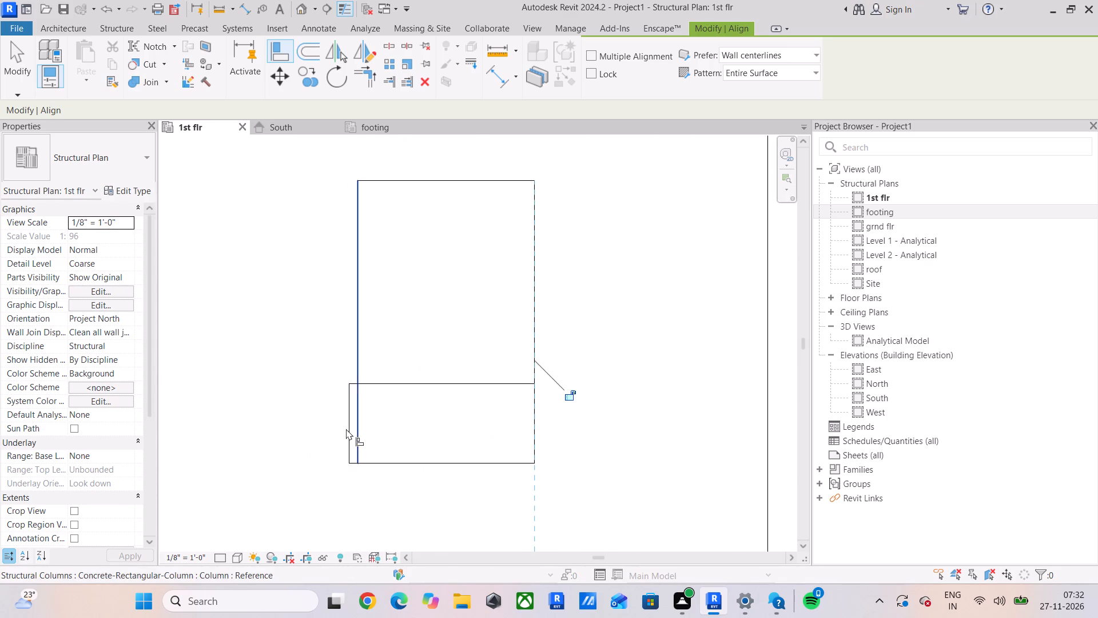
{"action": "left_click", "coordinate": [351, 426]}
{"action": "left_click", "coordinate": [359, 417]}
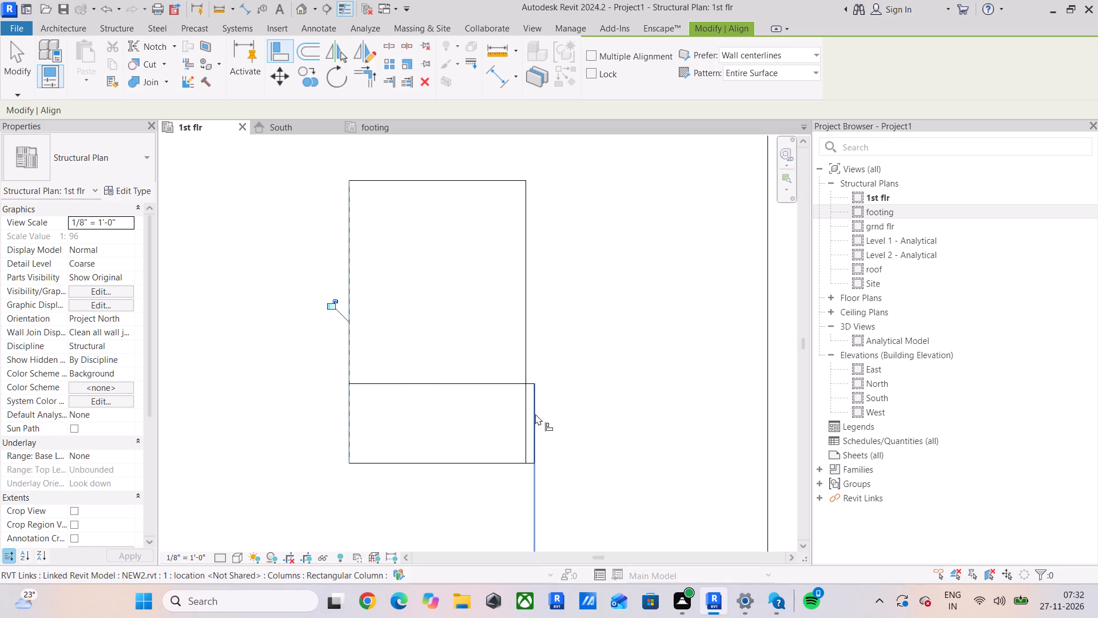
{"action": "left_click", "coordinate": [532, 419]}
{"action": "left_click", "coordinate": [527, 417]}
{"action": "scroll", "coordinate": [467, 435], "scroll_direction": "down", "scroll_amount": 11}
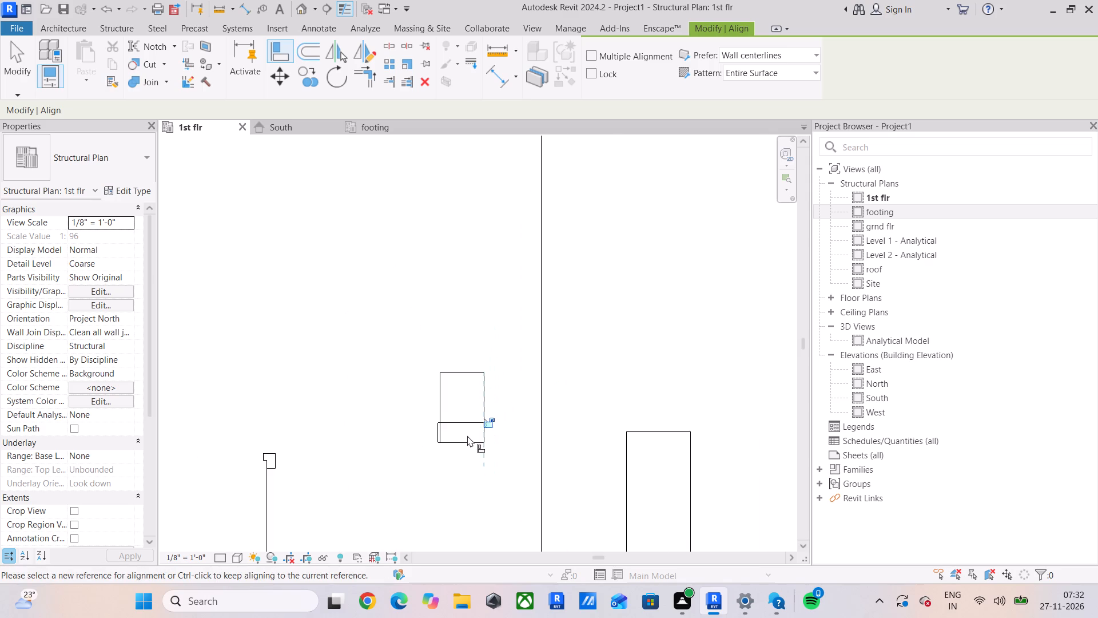
Rotate the interior column southeast of the staircase 90 degrees so its long side runs east-west.
{"action": "scroll", "coordinate": [467, 435], "scroll_direction": "down", "scroll_amount": 10}
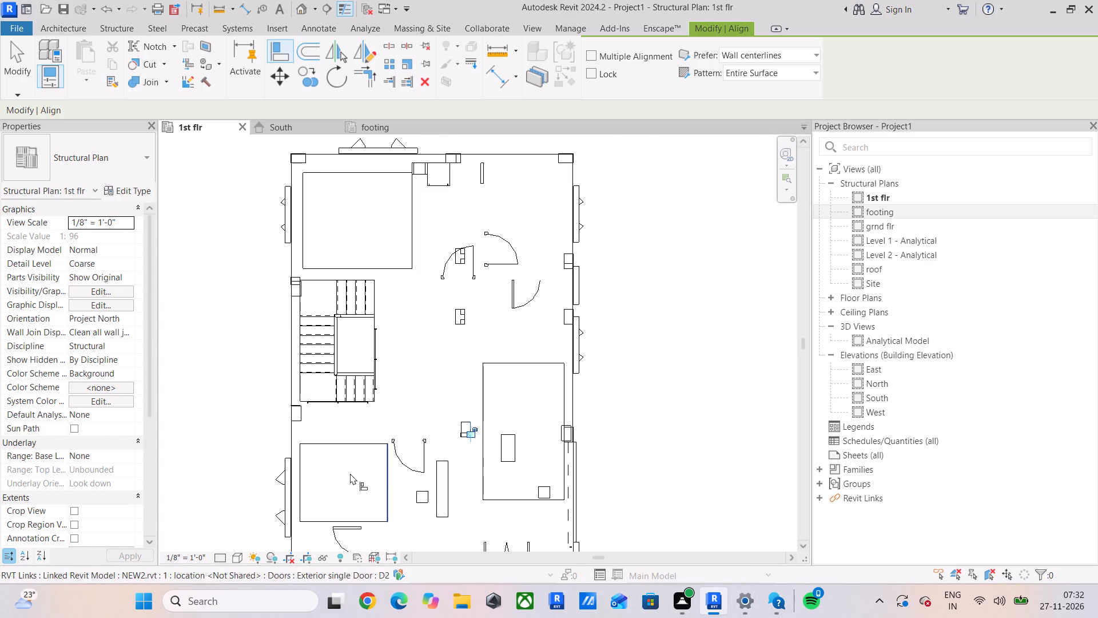
{"action": "scroll", "coordinate": [463, 438], "scroll_direction": "up", "scroll_amount": 12}
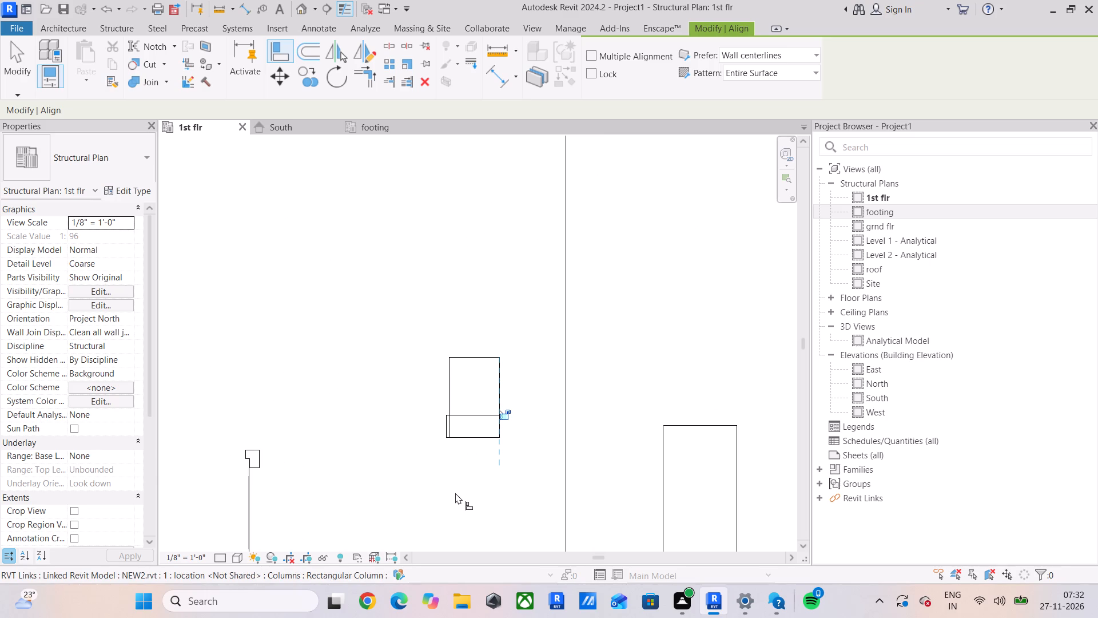
{"action": "scroll", "coordinate": [462, 481], "scroll_direction": "down", "scroll_amount": 12}
{"action": "middle_click_drag", "start_coordinate": [467, 473], "coordinate": [449, 331]}
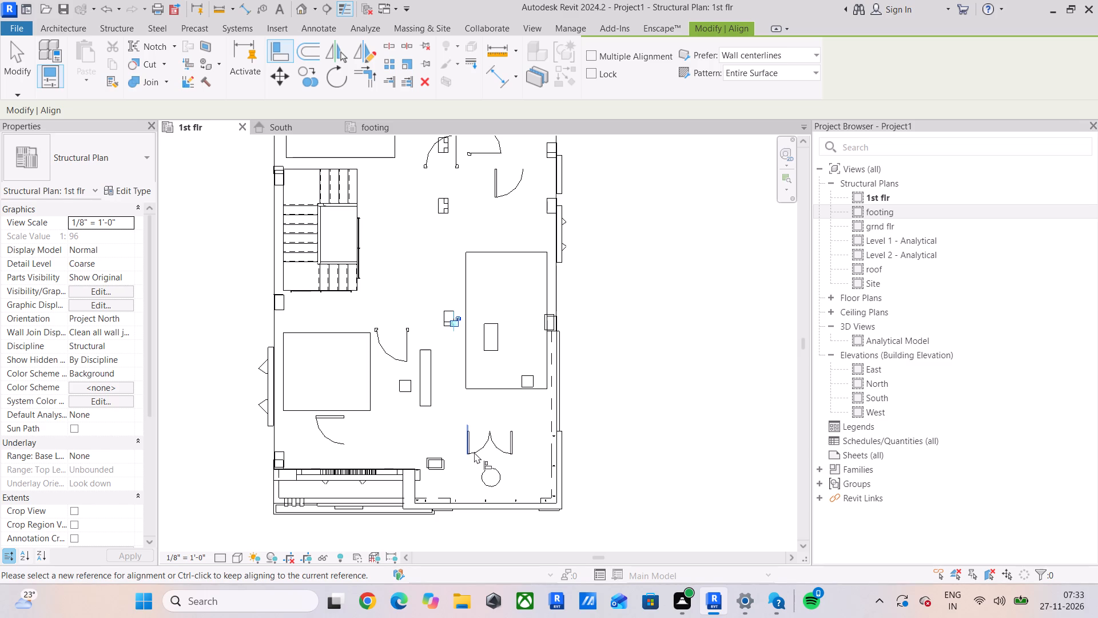
{"action": "scroll", "coordinate": [439, 322], "scroll_direction": "up", "scroll_amount": 9}
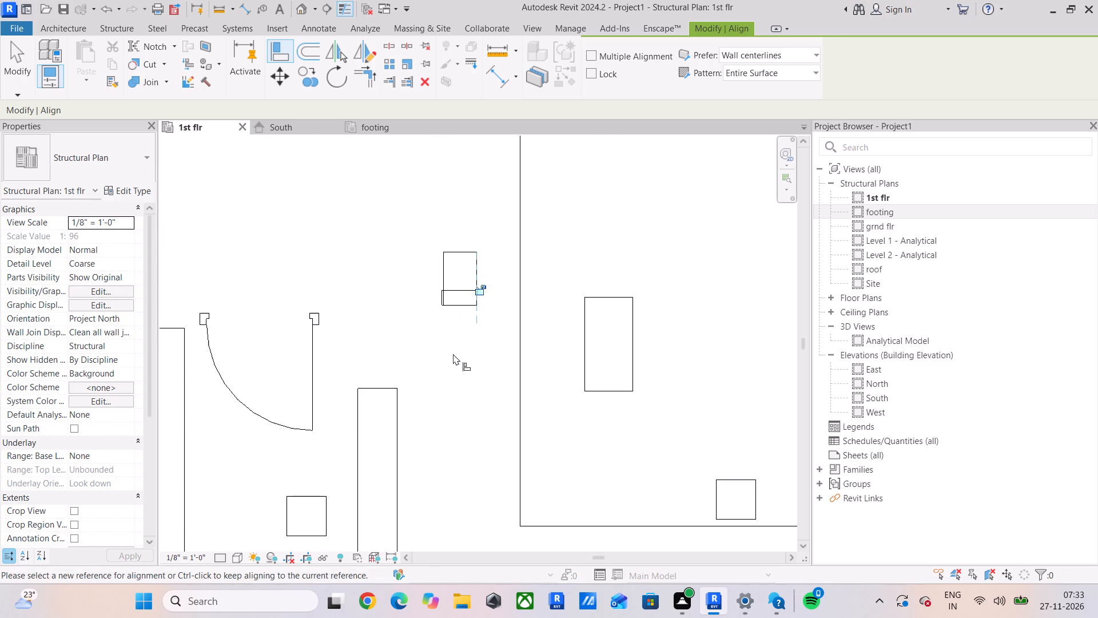
{"action": "scroll", "coordinate": [453, 354], "scroll_direction": "up", "scroll_amount": 4}
{"action": "key", "text": "Escape"}
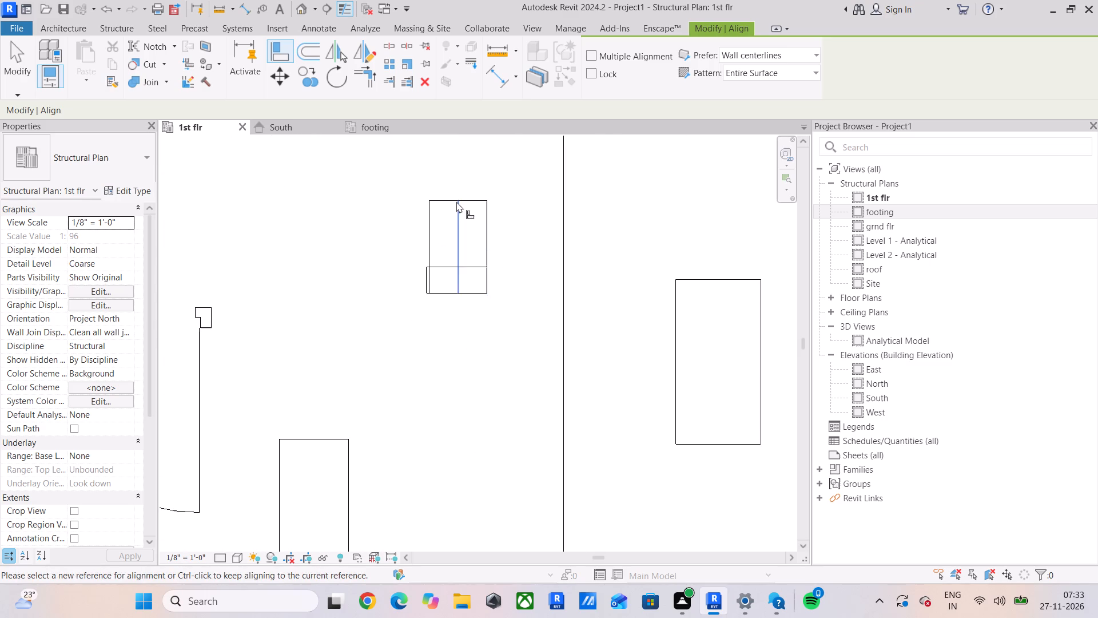
{"action": "key", "text": "Escape"}
{"action": "left_click", "coordinate": [456, 203]}
{"action": "key", "text": "space"}
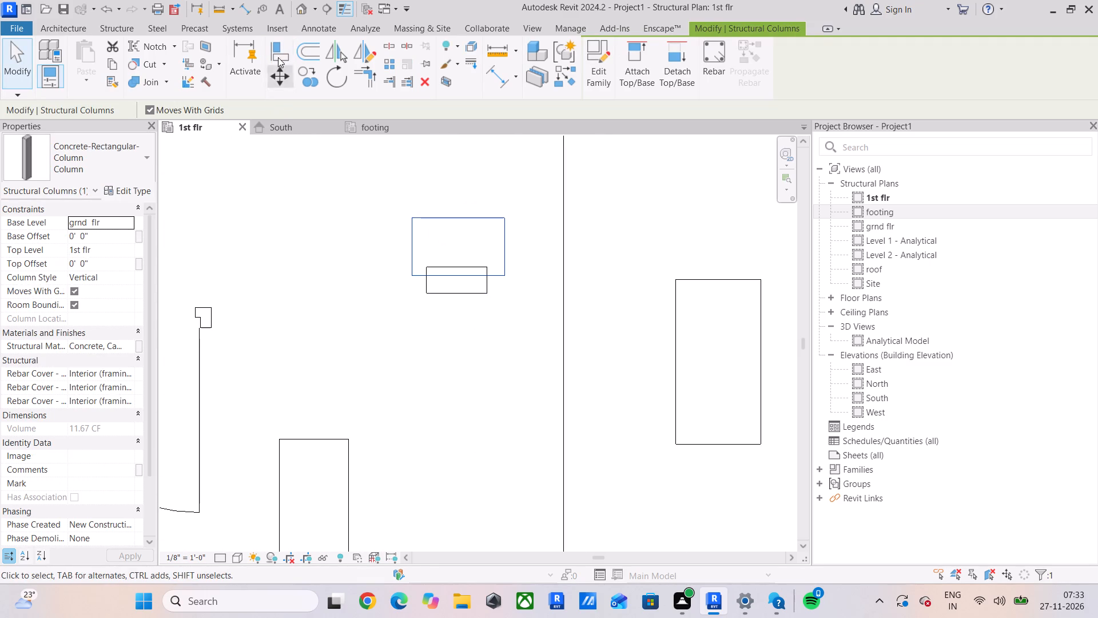
Align the rotated interior column to the linked rectangular column's north and east faces.
{"action": "left_click", "coordinate": [276, 54]}
{"action": "scroll", "coordinate": [428, 323], "scroll_direction": "up", "scroll_amount": 3}
{"action": "left_click", "coordinate": [496, 238]}
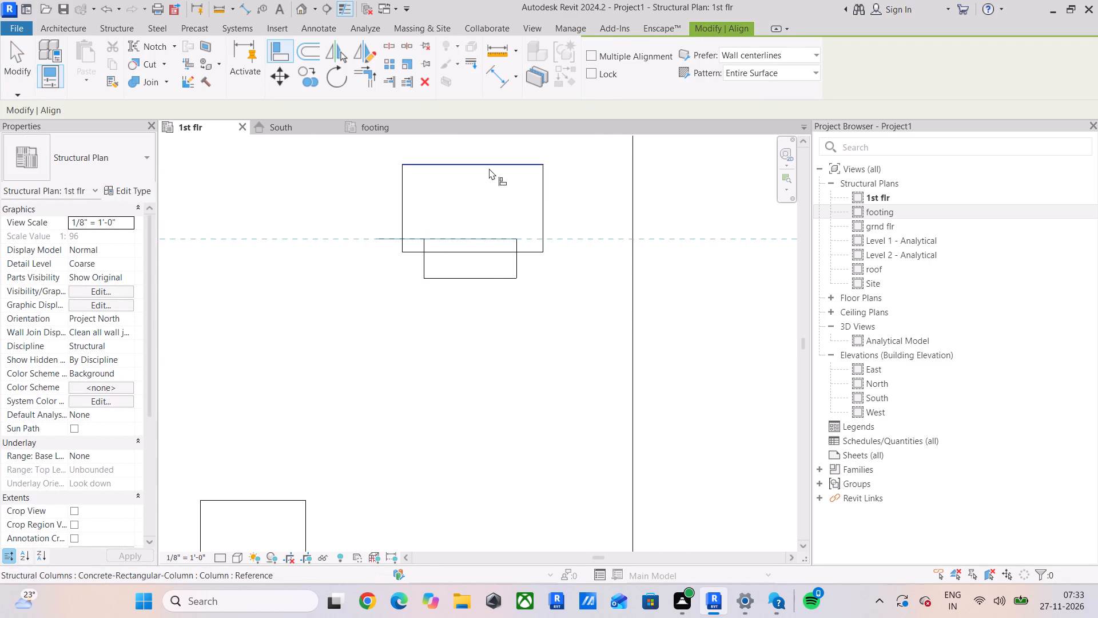
{"action": "left_click", "coordinate": [489, 168]}
{"action": "left_click", "coordinate": [515, 259]}
{"action": "left_click", "coordinate": [544, 267]}
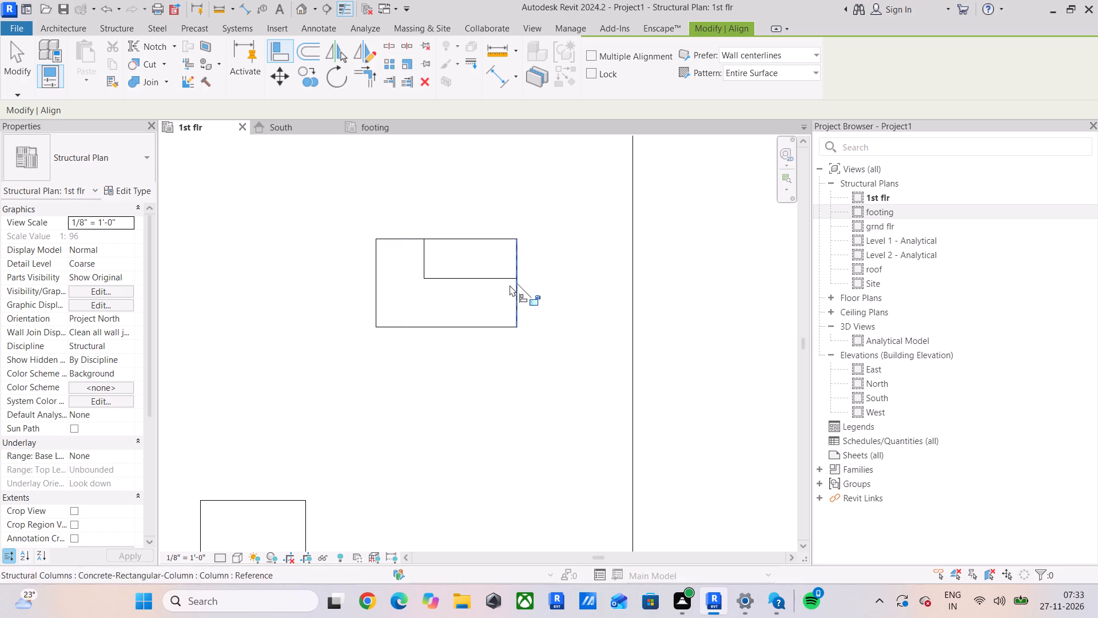
Align the south face of the lower east wall column to the linked column's south face.
{"action": "scroll", "coordinate": [498, 292], "scroll_direction": "down", "scroll_amount": 5}
{"action": "scroll", "coordinate": [493, 379], "scroll_direction": "down", "scroll_amount": 9}
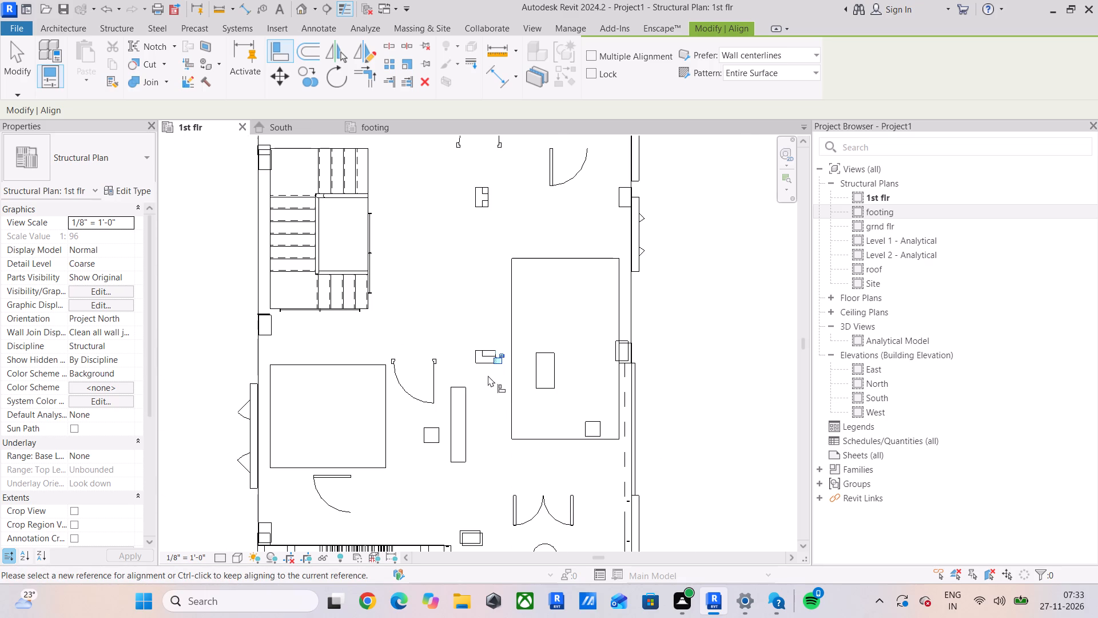
{"action": "scroll", "coordinate": [640, 357], "scroll_direction": "up", "scroll_amount": 8}
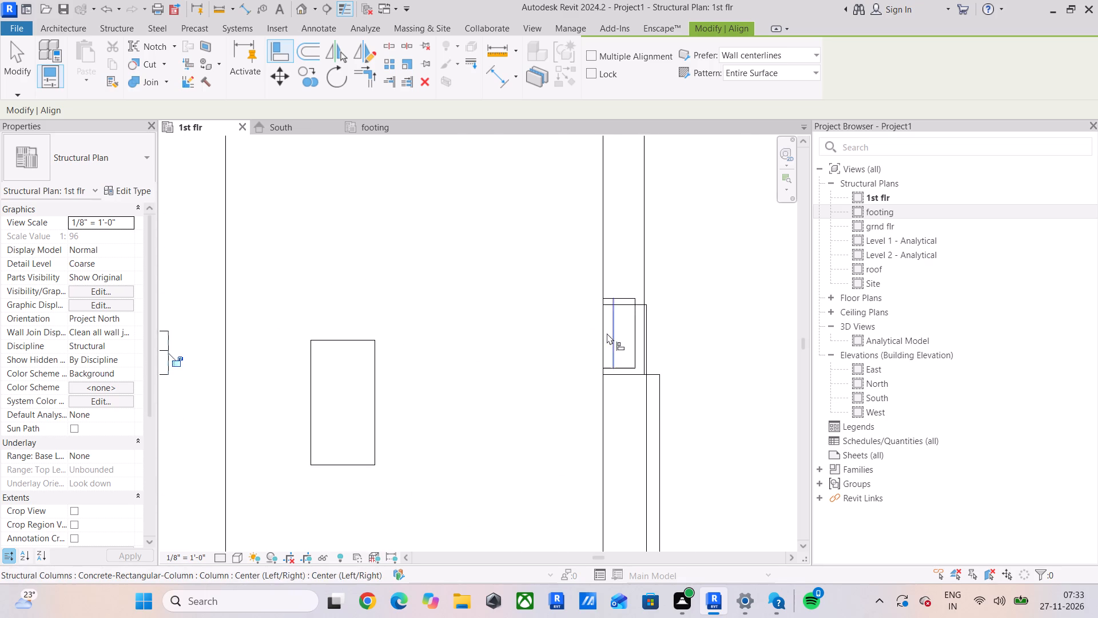
{"action": "scroll", "coordinate": [607, 333], "scroll_direction": "up", "scroll_amount": 5}
{"action": "left_click", "coordinate": [623, 380]}
{"action": "left_click", "coordinate": [626, 362]}
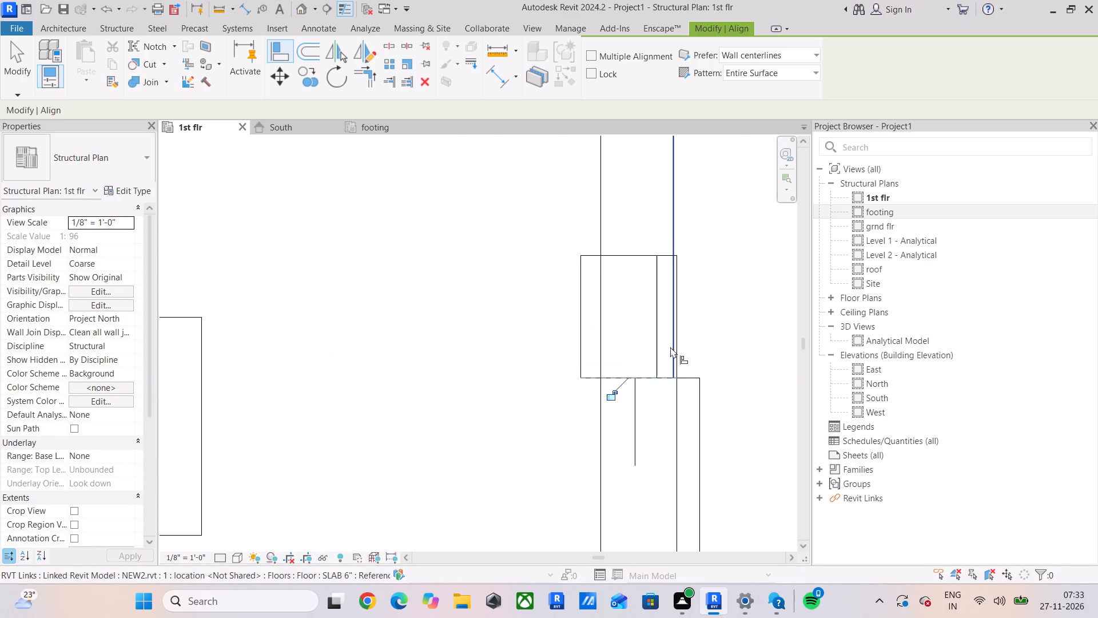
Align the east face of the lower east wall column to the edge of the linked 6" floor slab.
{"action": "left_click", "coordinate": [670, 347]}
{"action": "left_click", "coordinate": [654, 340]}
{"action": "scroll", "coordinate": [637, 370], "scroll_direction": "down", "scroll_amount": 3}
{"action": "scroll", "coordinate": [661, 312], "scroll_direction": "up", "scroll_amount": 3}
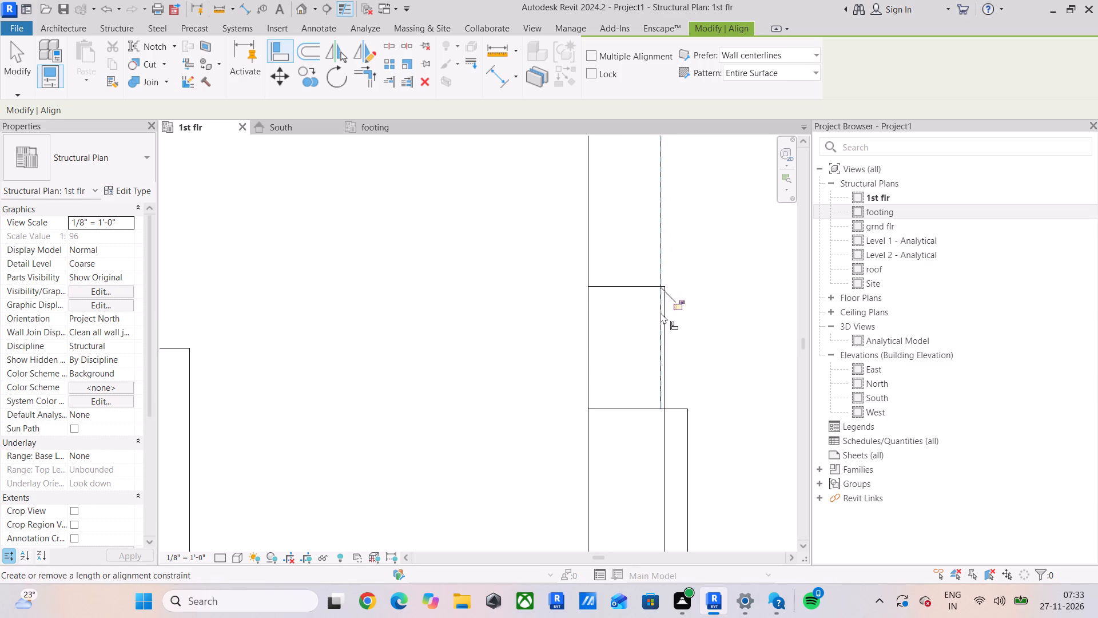
Align the west face of the lower east wall column to the west face of the east wall column above it.
{"action": "scroll", "coordinate": [571, 434], "scroll_direction": "down", "scroll_amount": 5}
{"action": "middle_click_drag", "start_coordinate": [596, 379], "coordinate": [581, 569]}
{"action": "scroll", "coordinate": [607, 430], "scroll_direction": "down", "scroll_amount": 4}
{"action": "middle_click_drag", "start_coordinate": [607, 430], "coordinate": [591, 535]}
{"action": "scroll", "coordinate": [587, 330], "scroll_direction": "up", "scroll_amount": 8}
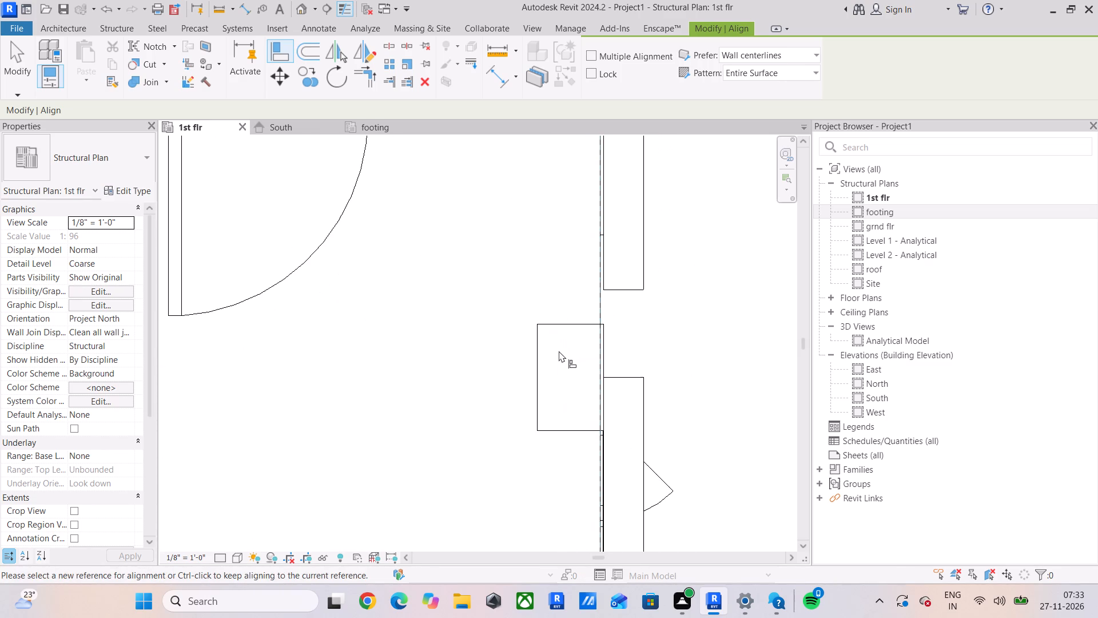
{"action": "left_click", "coordinate": [539, 367]}
{"action": "scroll", "coordinate": [548, 501], "scroll_direction": "down", "scroll_amount": 6}
{"action": "middle_click_drag", "start_coordinate": [548, 501], "coordinate": [590, 137]}
{"action": "scroll", "coordinate": [584, 397], "scroll_direction": "down", "scroll_amount": 3}
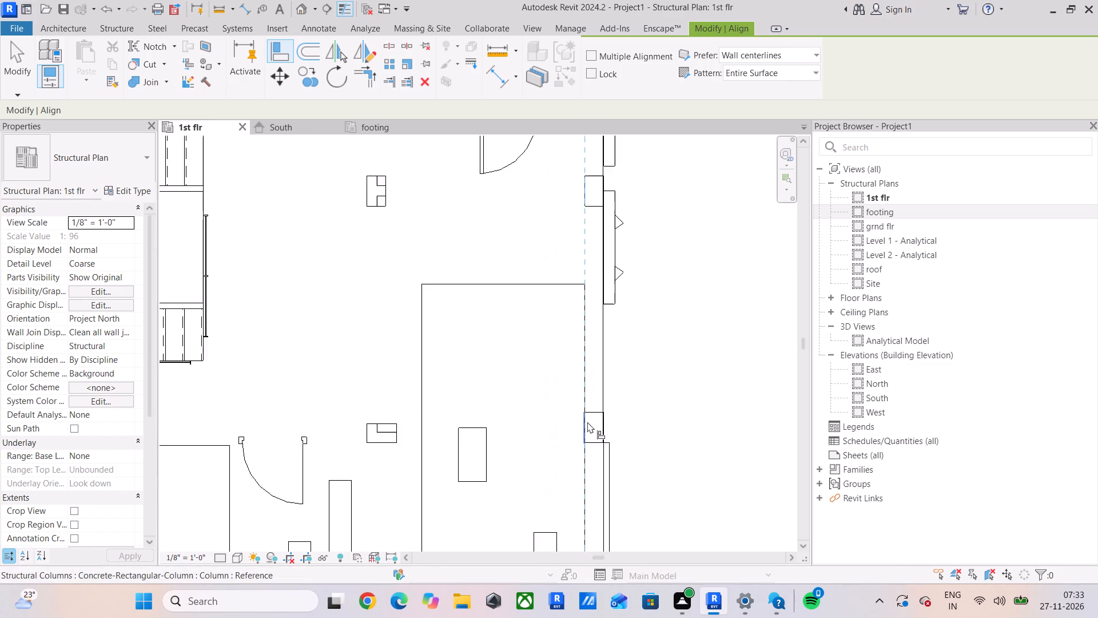
{"action": "scroll", "coordinate": [587, 422], "scroll_direction": "up", "scroll_amount": 11}
{"action": "left_click", "coordinate": [574, 423]}
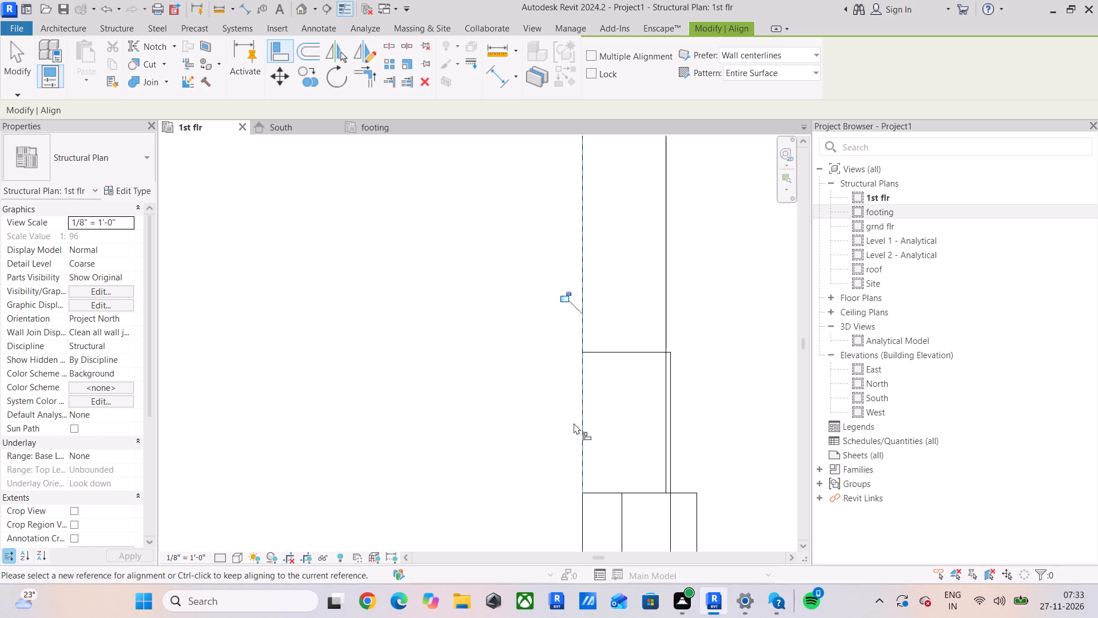
Align the south face of the rotated interior column to the south face of the lower east wall column.
{"action": "scroll", "coordinate": [574, 423], "scroll_direction": "down", "scroll_amount": 12}
{"action": "middle_click_drag", "start_coordinate": [463, 415], "coordinate": [505, 390]}
{"action": "scroll", "coordinate": [468, 418], "scroll_direction": "down", "scroll_amount": 3}
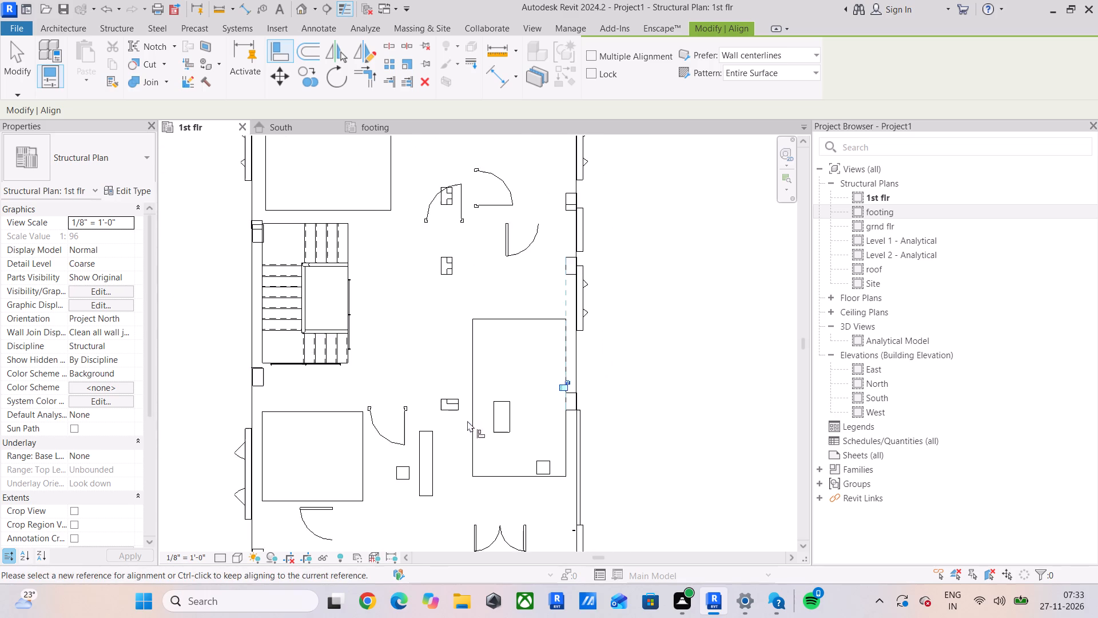
{"action": "middle_click_drag", "start_coordinate": [468, 421], "coordinate": [522, 388]}
{"action": "scroll", "coordinate": [581, 364], "scroll_direction": "up", "scroll_amount": 5}
{"action": "scroll", "coordinate": [671, 392], "scroll_direction": "up", "scroll_amount": 4}
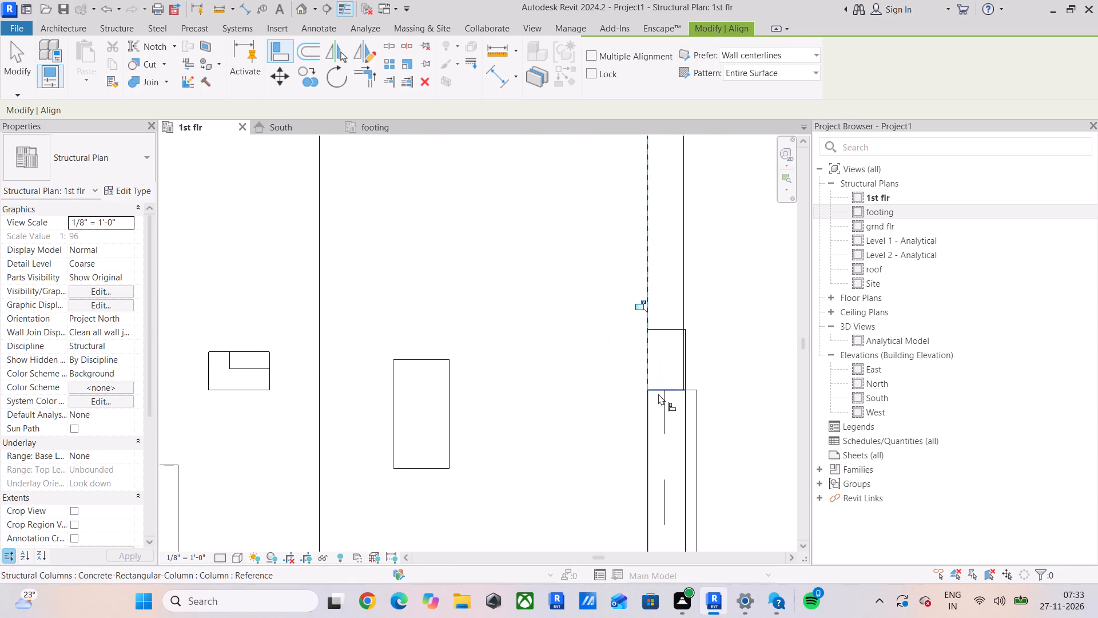
{"action": "left_click", "coordinate": [658, 390]}
{"action": "left_click", "coordinate": [230, 394]}
Align the column southwest of the double doors to the linked rectangular column's south and east faces.
{"action": "scroll", "coordinate": [249, 427], "scroll_direction": "down", "scroll_amount": 5}
{"action": "middle_click_drag", "start_coordinate": [250, 427], "coordinate": [450, 310]}
{"action": "scroll", "coordinate": [331, 413], "scroll_direction": "up", "scroll_amount": 4}
{"action": "scroll", "coordinate": [334, 411], "scroll_direction": "down", "scroll_amount": 8}
{"action": "middle_click_drag", "start_coordinate": [339, 412], "coordinate": [429, 384]}
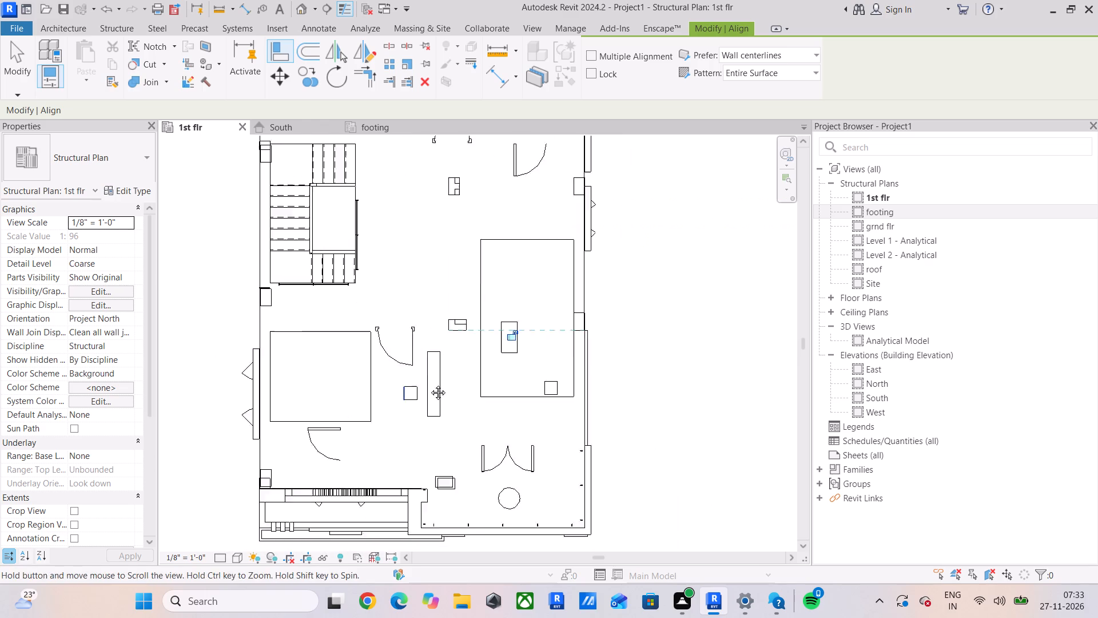
{"action": "middle_click_drag", "start_coordinate": [429, 384], "coordinate": [449, 370]}
{"action": "scroll", "coordinate": [495, 478], "scroll_direction": "up", "scroll_amount": 9}
{"action": "left_click", "coordinate": [512, 427]}
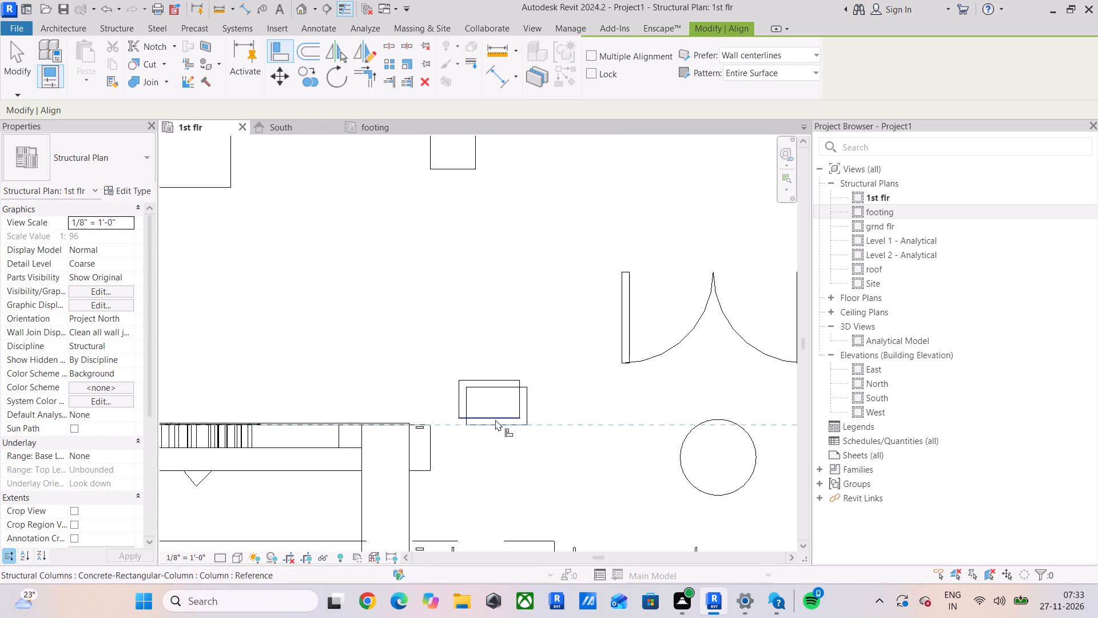
{"action": "left_click", "coordinate": [495, 419]}
{"action": "scroll", "coordinate": [527, 411], "scroll_direction": "up", "scroll_amount": 4}
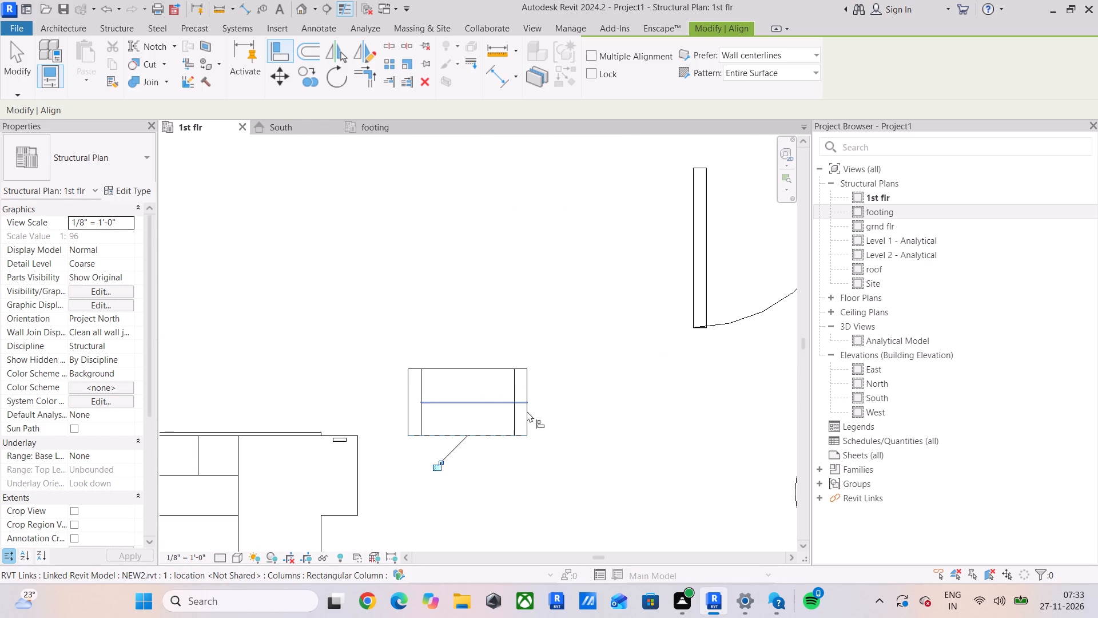
{"action": "left_click", "coordinate": [524, 418]}
{"action": "left_click", "coordinate": [513, 414]}
Align the south face of the southwest corner column to the south face of the column southwest of the double doors.
{"action": "scroll", "coordinate": [439, 416], "scroll_direction": "down", "scroll_amount": 10}
{"action": "middle_click_drag", "start_coordinate": [419, 417], "coordinate": [579, 414]}
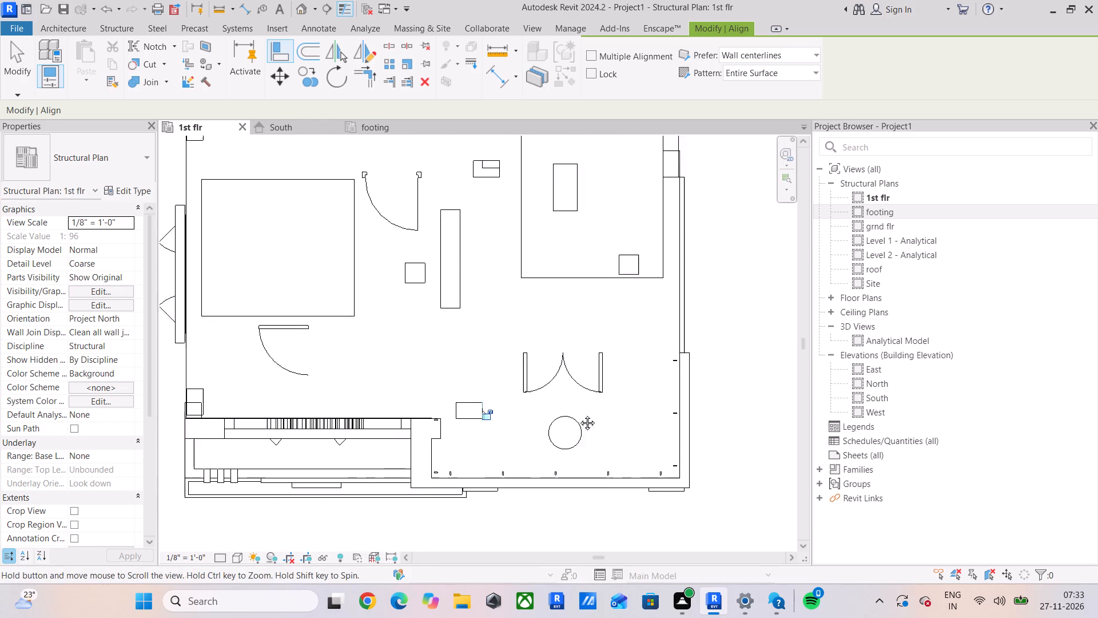
{"action": "middle_click_drag", "start_coordinate": [579, 414], "coordinate": [635, 414]}
{"action": "scroll", "coordinate": [440, 412], "scroll_direction": "up", "scroll_amount": 10}
{"action": "scroll", "coordinate": [313, 431], "scroll_direction": "up", "scroll_amount": 2}
{"action": "scroll", "coordinate": [313, 431], "scroll_direction": "down", "scroll_amount": 5}
{"action": "middle_click_drag", "start_coordinate": [425, 453], "coordinate": [230, 442]}
{"action": "scroll", "coordinate": [230, 441], "scroll_direction": "down", "scroll_amount": 4}
{"action": "middle_click_drag", "start_coordinate": [309, 458], "coordinate": [523, 458]}
{"action": "scroll", "coordinate": [282, 457], "scroll_direction": "up", "scroll_amount": 5}
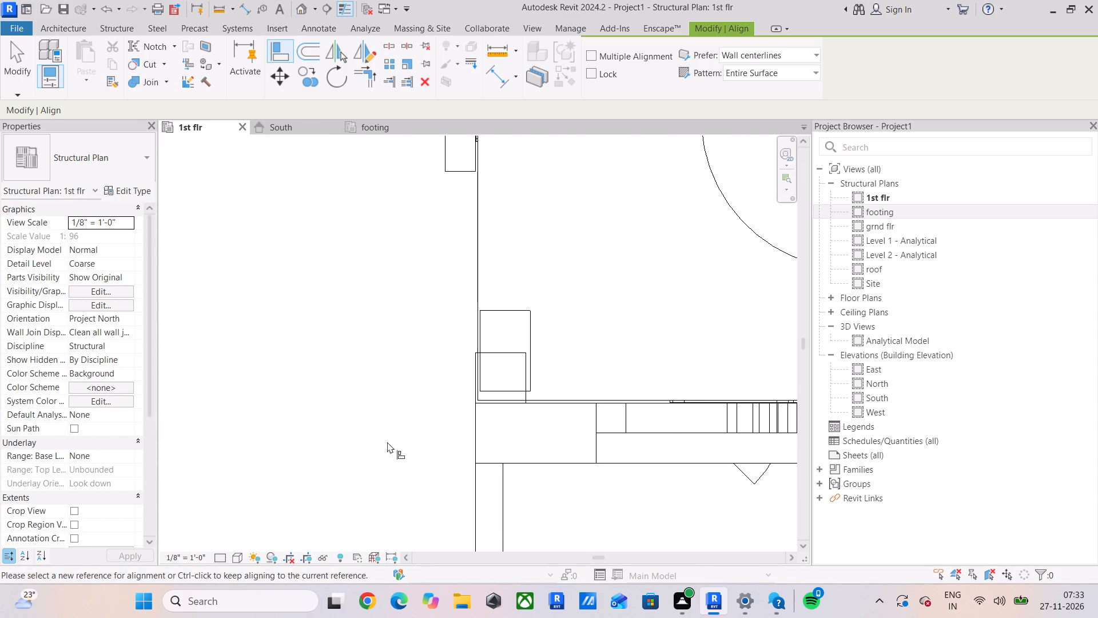
{"action": "scroll", "coordinate": [464, 411], "scroll_direction": "up", "scroll_amount": 5}
{"action": "scroll", "coordinate": [557, 403], "scroll_direction": "down", "scroll_amount": 5}
{"action": "middle_click_drag", "start_coordinate": [593, 404], "coordinate": [135, 409]}
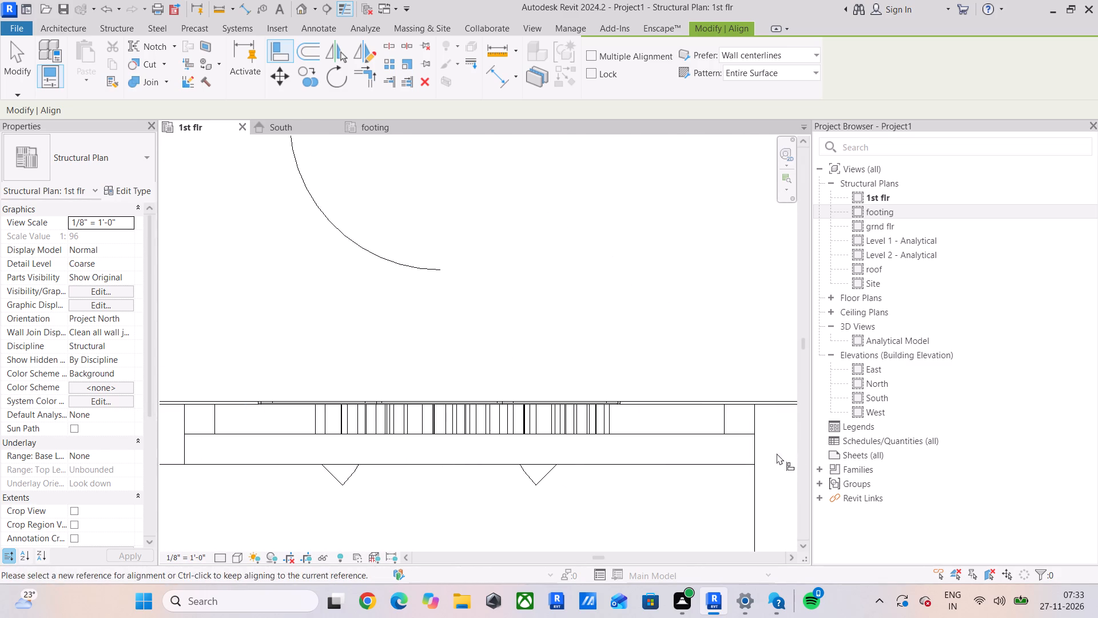
{"action": "scroll", "coordinate": [759, 453], "scroll_direction": "down", "scroll_amount": 4}
{"action": "middle_click_drag", "start_coordinate": [710, 457], "coordinate": [487, 452]}
{"action": "left_click", "coordinate": [642, 421]}
{"action": "scroll", "coordinate": [503, 434], "scroll_direction": "down", "scroll_amount": 4}
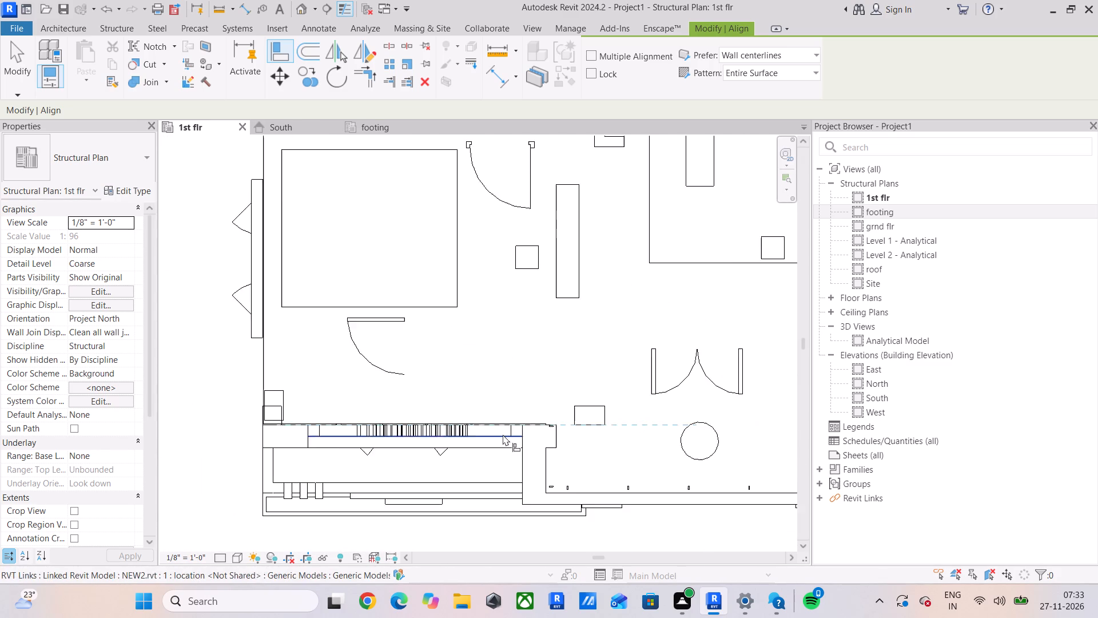
{"action": "middle_click_drag", "start_coordinate": [507, 435], "coordinate": [655, 431]}
{"action": "scroll", "coordinate": [448, 426], "scroll_direction": "up", "scroll_amount": 4}
{"action": "left_click", "coordinate": [459, 413]}
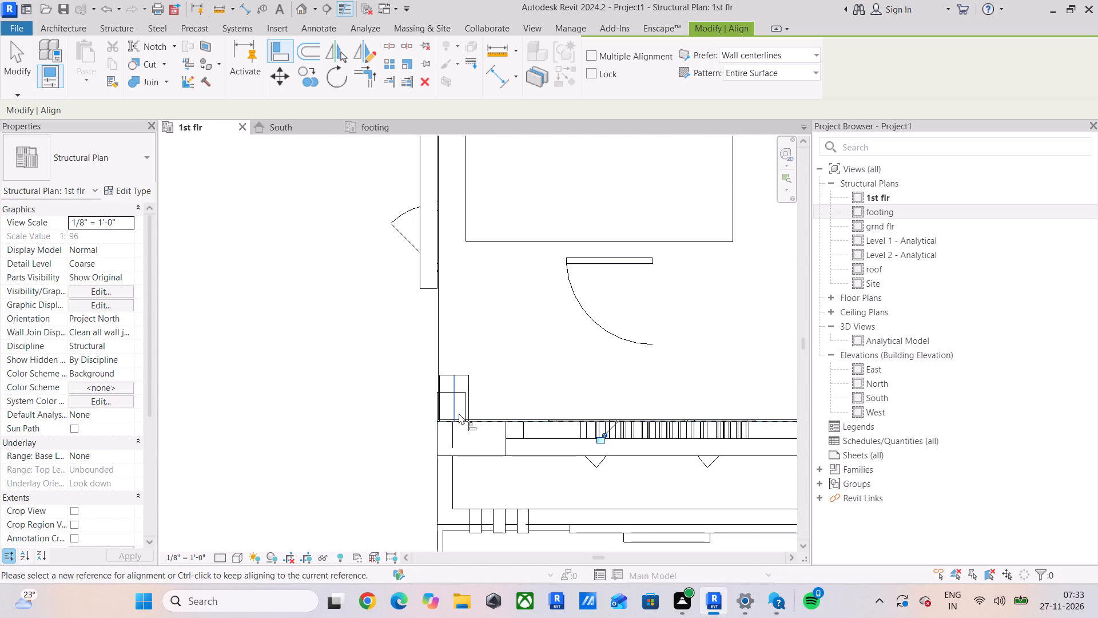
Align the east face of the southwest corner column to the linked rectangular column's east face.
{"action": "scroll", "coordinate": [444, 394], "scroll_direction": "up", "scroll_amount": 9}
{"action": "left_click", "coordinate": [527, 446]}
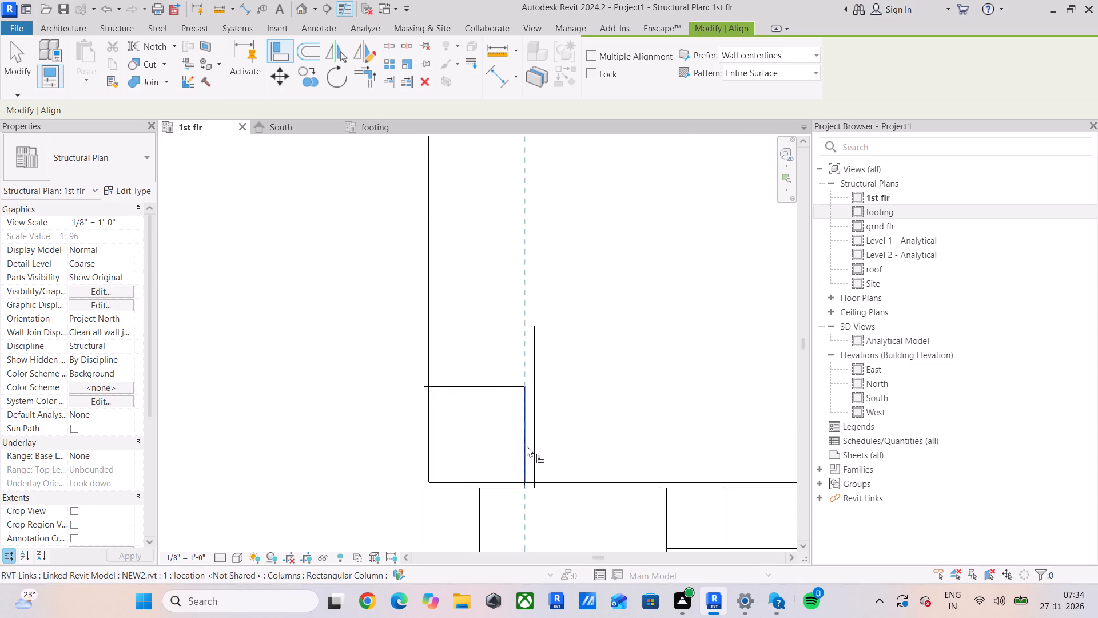
{"action": "left_click", "coordinate": [536, 445]}
Align the west wall column south of the stairs to the linked rectangular column's north and east faces.
{"action": "scroll", "coordinate": [518, 430], "scroll_direction": "down", "scroll_amount": 5}
{"action": "middle_click_drag", "start_coordinate": [518, 430], "coordinate": [518, 617]}
{"action": "scroll", "coordinate": [506, 411], "scroll_direction": "down", "scroll_amount": 7}
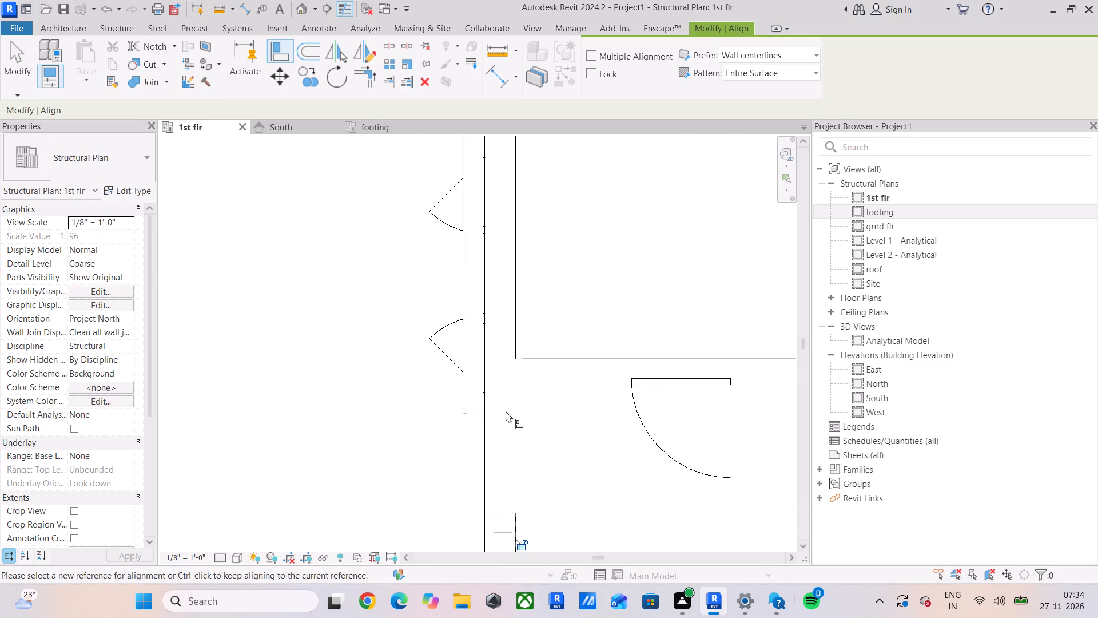
{"action": "scroll", "coordinate": [506, 411], "scroll_direction": "down", "scroll_amount": 3}
{"action": "middle_click_drag", "start_coordinate": [506, 411], "coordinate": [506, 554]}
{"action": "scroll", "coordinate": [500, 397], "scroll_direction": "up", "scroll_amount": 16}
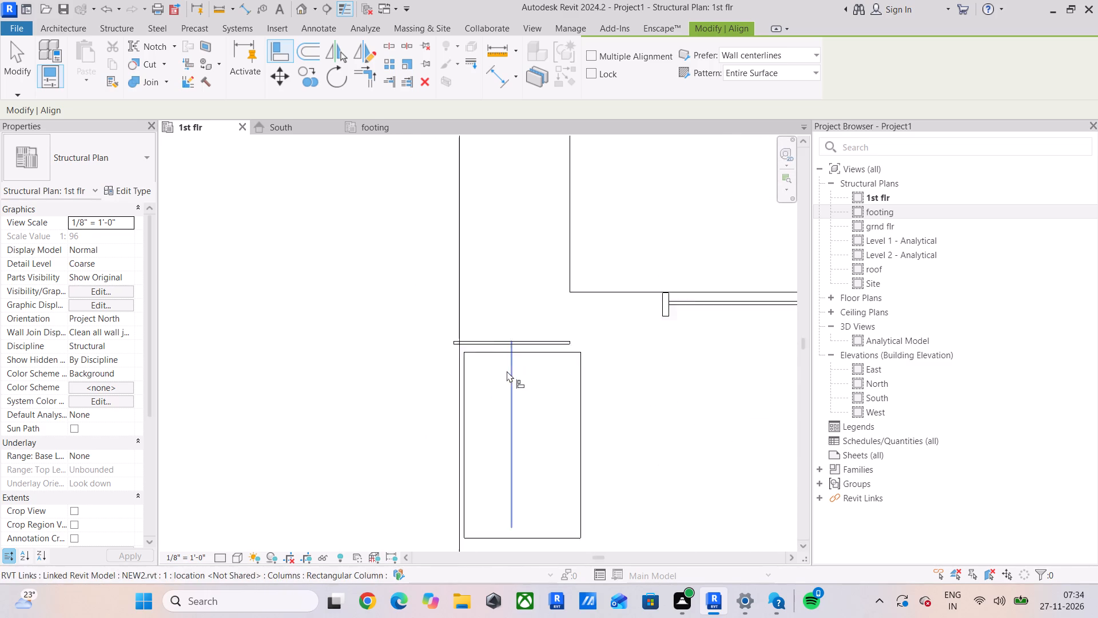
{"action": "scroll", "coordinate": [507, 371], "scroll_direction": "up", "scroll_amount": 6}
{"action": "left_click", "coordinate": [527, 334]}
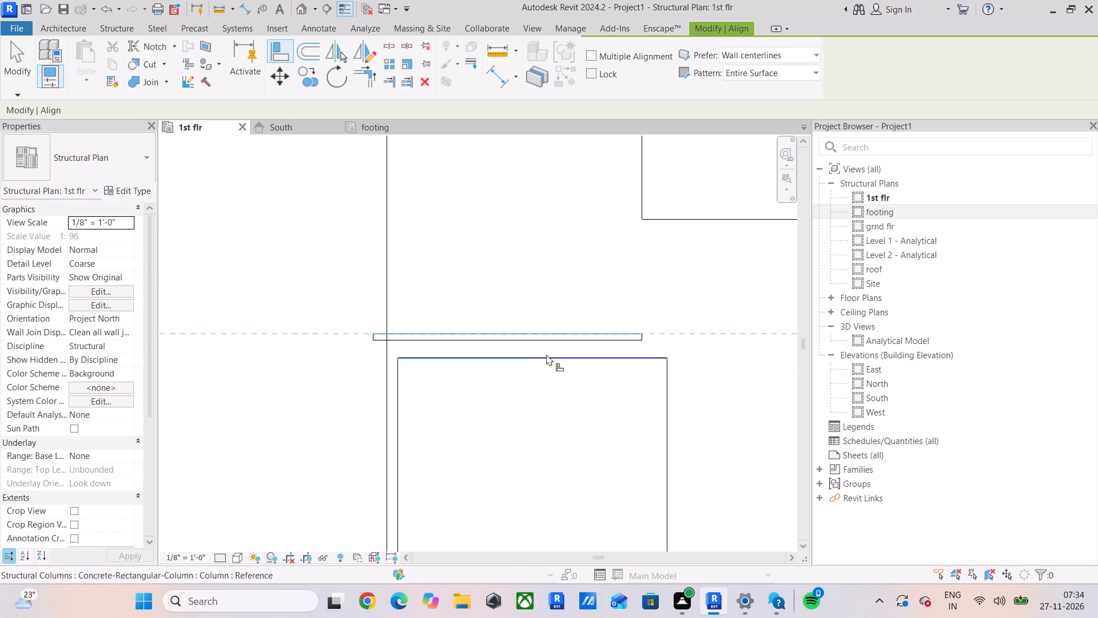
{"action": "left_click", "coordinate": [546, 354]}
{"action": "scroll", "coordinate": [631, 343], "scroll_direction": "up", "scroll_amount": 3}
{"action": "left_click", "coordinate": [649, 336]}
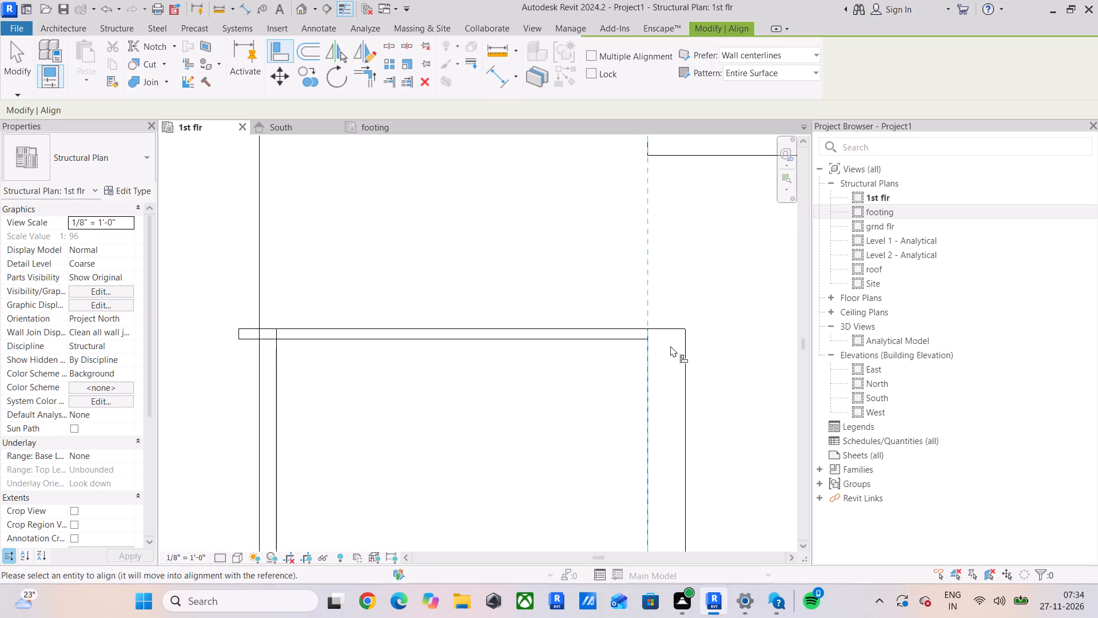
{"action": "left_click", "coordinate": [684, 375]}
Align the west wall column north of the stairs to the linked rectangular column's north and east faces.
{"action": "scroll", "coordinate": [631, 409], "scroll_direction": "down", "scroll_amount": 12}
{"action": "scroll", "coordinate": [629, 410], "scroll_direction": "down", "scroll_amount": 13}
{"action": "middle_click_drag", "start_coordinate": [629, 410], "coordinate": [569, 555]}
{"action": "scroll", "coordinate": [561, 388], "scroll_direction": "up", "scroll_amount": 9}
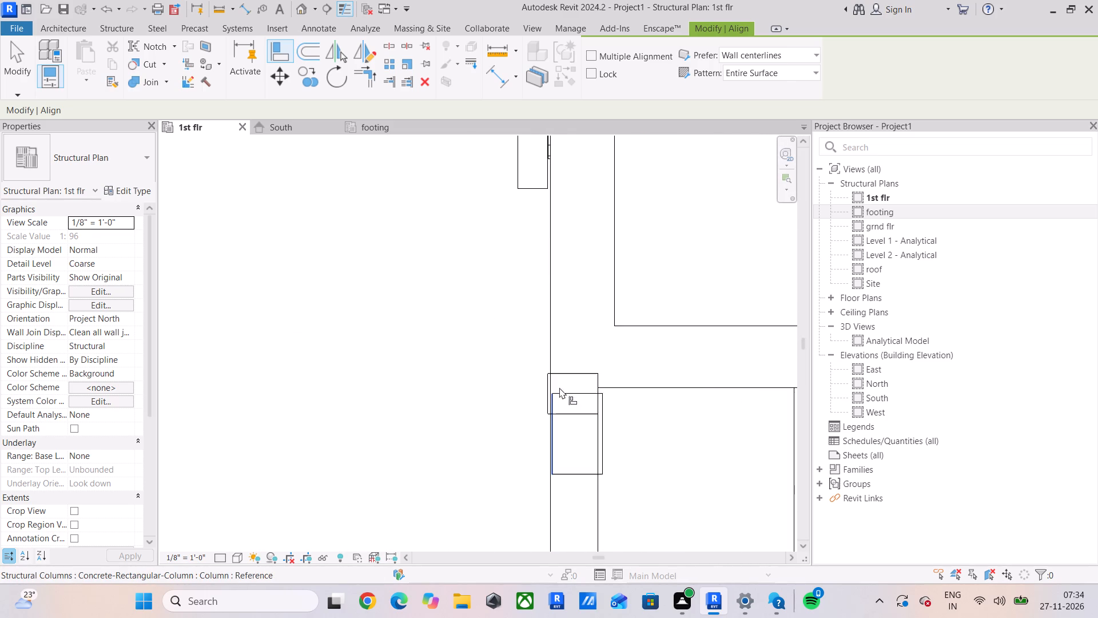
{"action": "scroll", "coordinate": [559, 387], "scroll_direction": "up", "scroll_amount": 5}
{"action": "left_click", "coordinate": [572, 368]}
{"action": "left_click", "coordinate": [591, 395]}
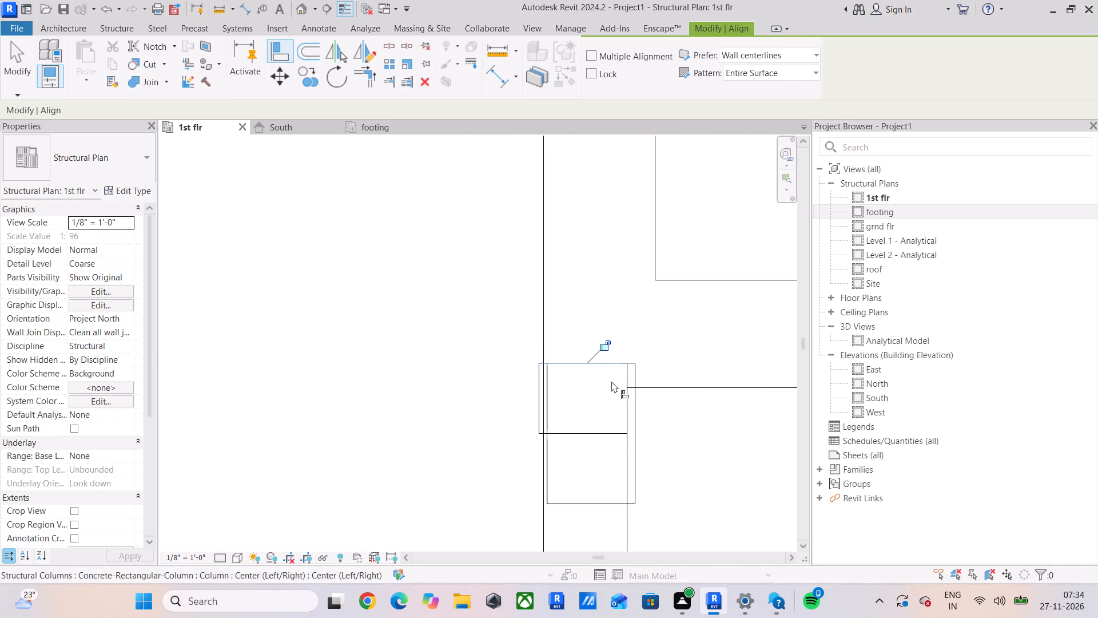
{"action": "left_click", "coordinate": [626, 375]}
{"action": "left_click", "coordinate": [634, 375]}
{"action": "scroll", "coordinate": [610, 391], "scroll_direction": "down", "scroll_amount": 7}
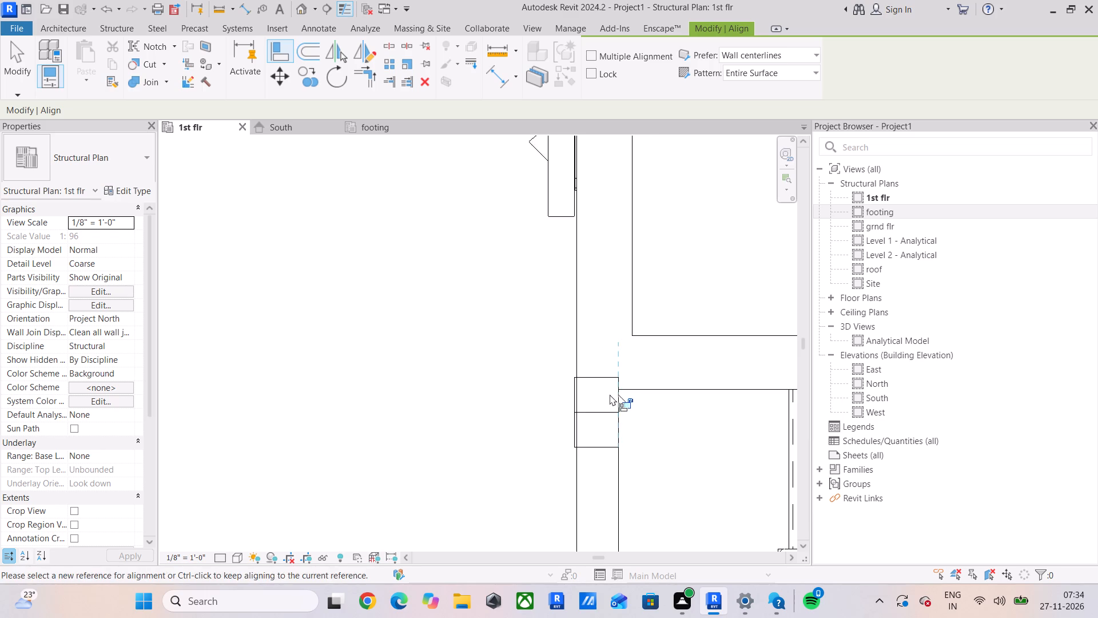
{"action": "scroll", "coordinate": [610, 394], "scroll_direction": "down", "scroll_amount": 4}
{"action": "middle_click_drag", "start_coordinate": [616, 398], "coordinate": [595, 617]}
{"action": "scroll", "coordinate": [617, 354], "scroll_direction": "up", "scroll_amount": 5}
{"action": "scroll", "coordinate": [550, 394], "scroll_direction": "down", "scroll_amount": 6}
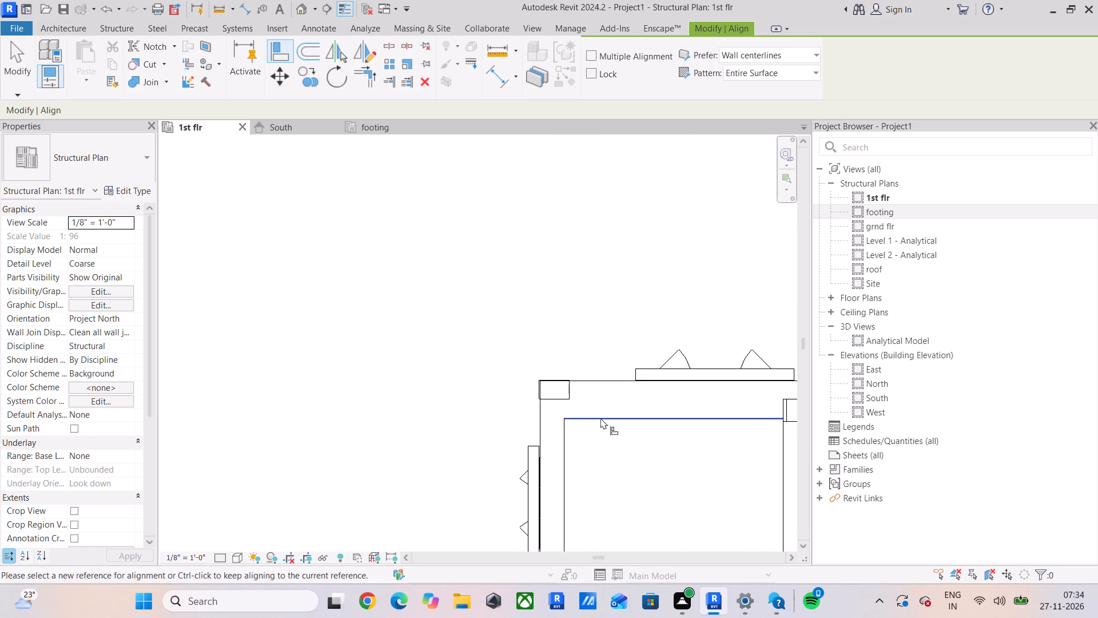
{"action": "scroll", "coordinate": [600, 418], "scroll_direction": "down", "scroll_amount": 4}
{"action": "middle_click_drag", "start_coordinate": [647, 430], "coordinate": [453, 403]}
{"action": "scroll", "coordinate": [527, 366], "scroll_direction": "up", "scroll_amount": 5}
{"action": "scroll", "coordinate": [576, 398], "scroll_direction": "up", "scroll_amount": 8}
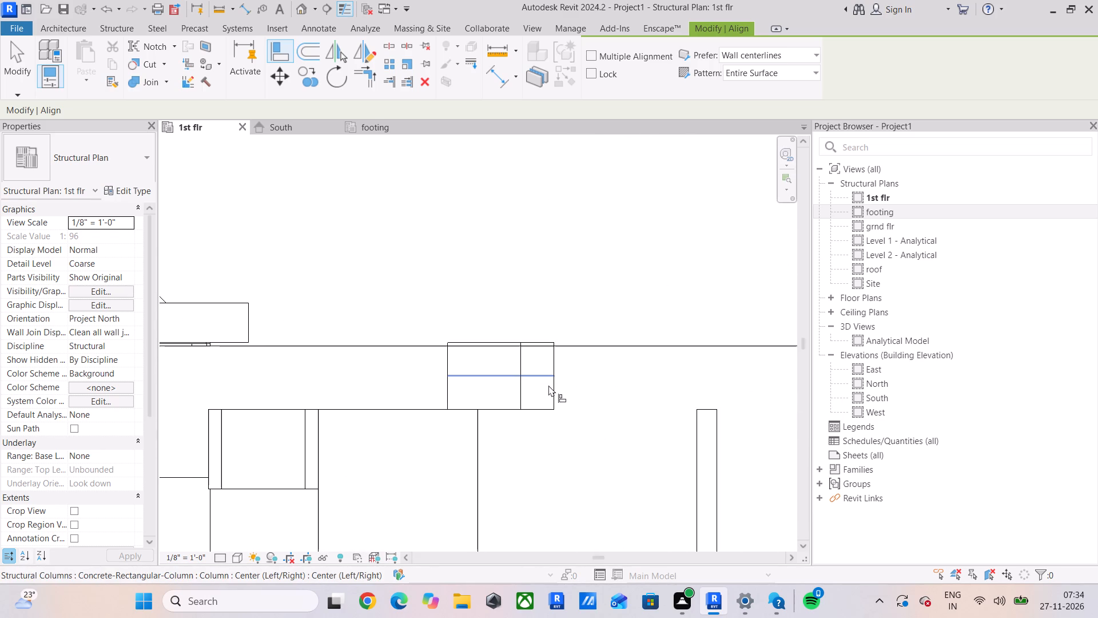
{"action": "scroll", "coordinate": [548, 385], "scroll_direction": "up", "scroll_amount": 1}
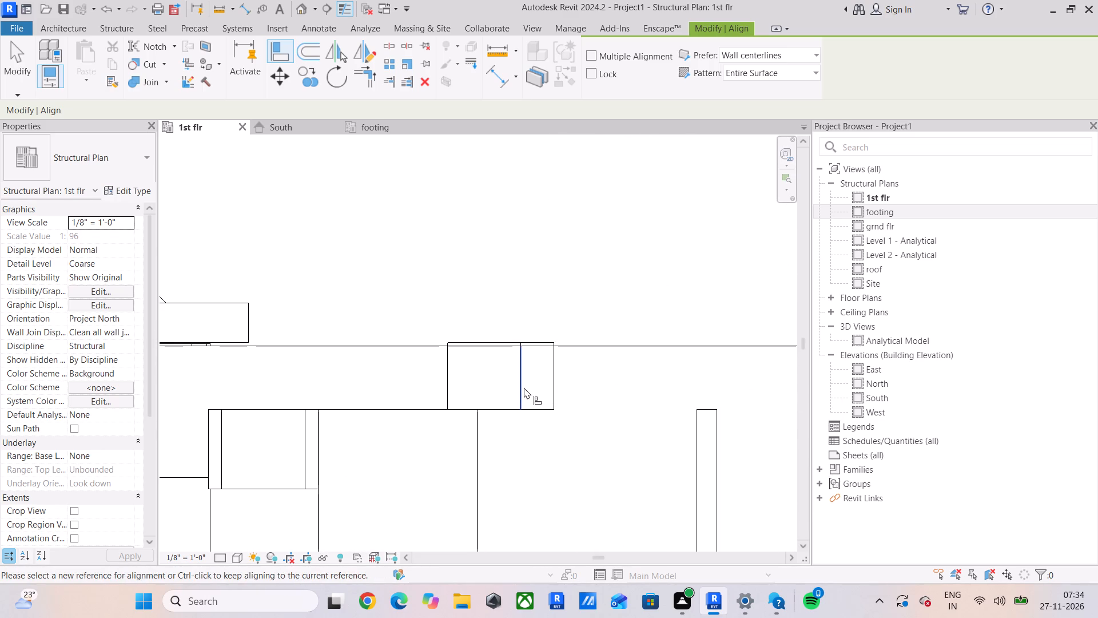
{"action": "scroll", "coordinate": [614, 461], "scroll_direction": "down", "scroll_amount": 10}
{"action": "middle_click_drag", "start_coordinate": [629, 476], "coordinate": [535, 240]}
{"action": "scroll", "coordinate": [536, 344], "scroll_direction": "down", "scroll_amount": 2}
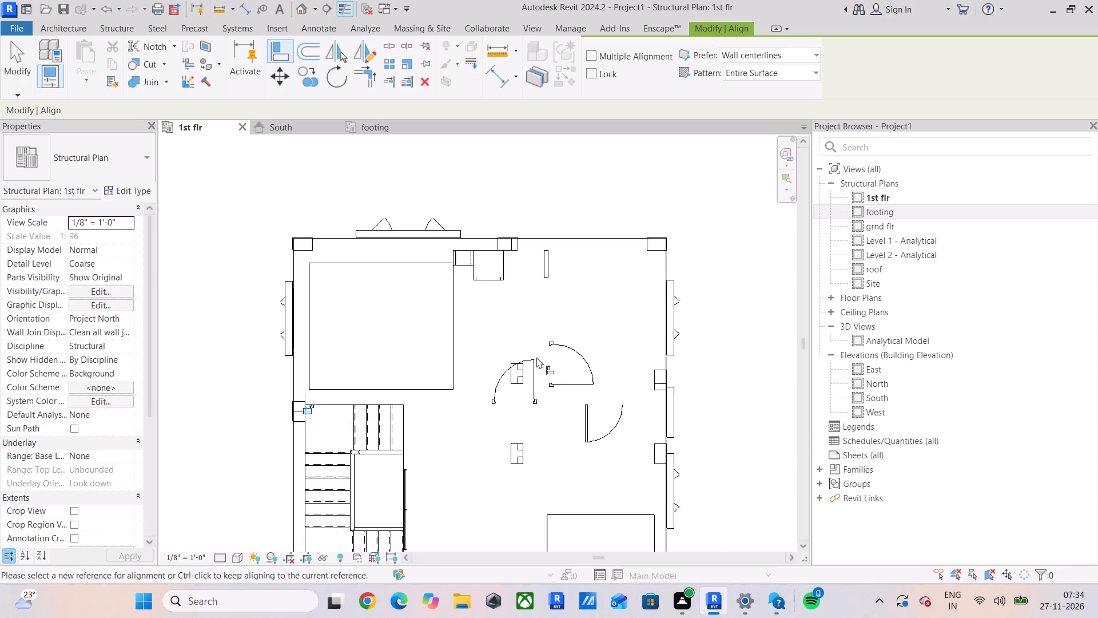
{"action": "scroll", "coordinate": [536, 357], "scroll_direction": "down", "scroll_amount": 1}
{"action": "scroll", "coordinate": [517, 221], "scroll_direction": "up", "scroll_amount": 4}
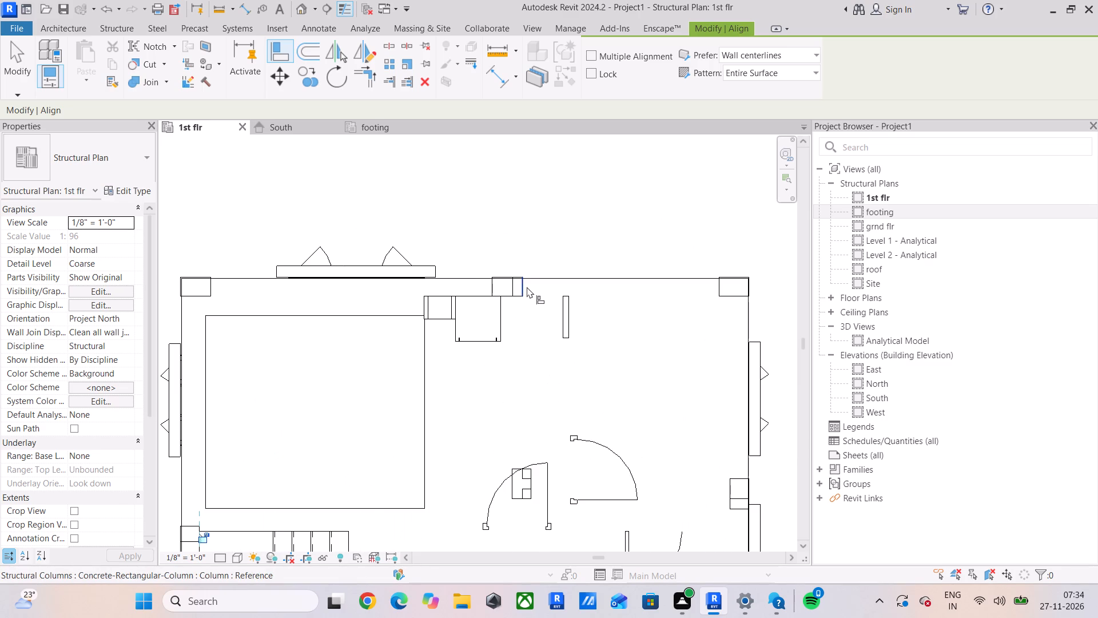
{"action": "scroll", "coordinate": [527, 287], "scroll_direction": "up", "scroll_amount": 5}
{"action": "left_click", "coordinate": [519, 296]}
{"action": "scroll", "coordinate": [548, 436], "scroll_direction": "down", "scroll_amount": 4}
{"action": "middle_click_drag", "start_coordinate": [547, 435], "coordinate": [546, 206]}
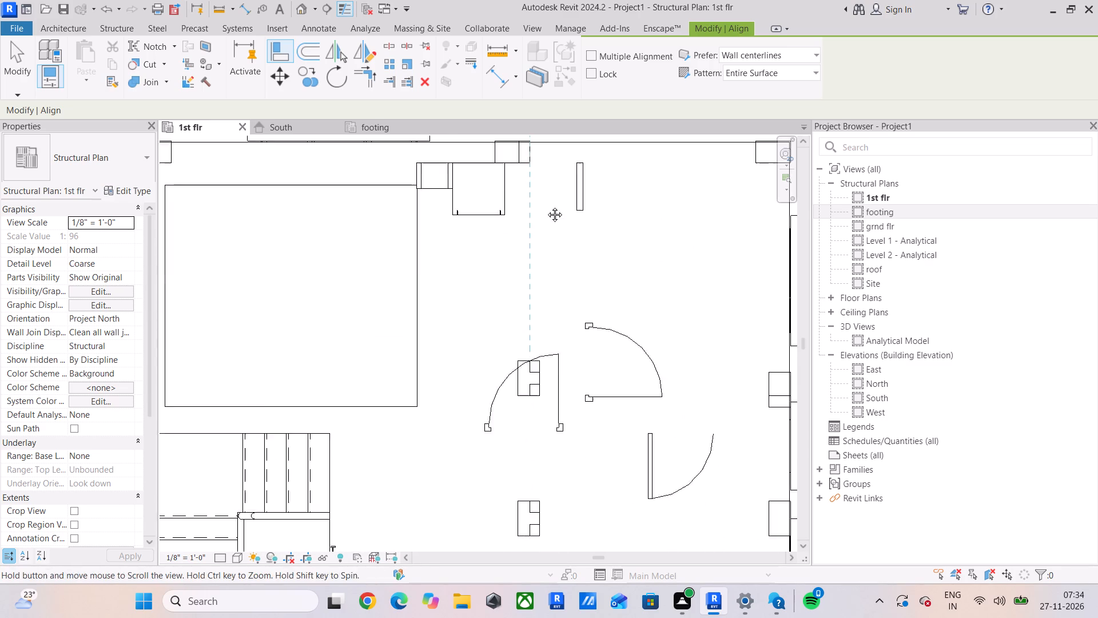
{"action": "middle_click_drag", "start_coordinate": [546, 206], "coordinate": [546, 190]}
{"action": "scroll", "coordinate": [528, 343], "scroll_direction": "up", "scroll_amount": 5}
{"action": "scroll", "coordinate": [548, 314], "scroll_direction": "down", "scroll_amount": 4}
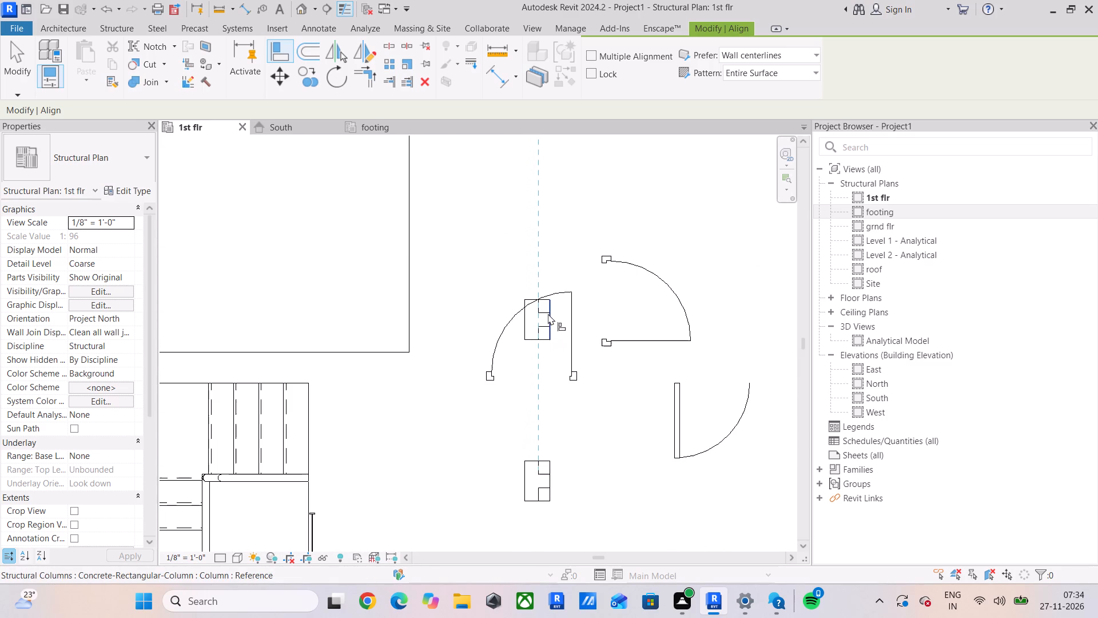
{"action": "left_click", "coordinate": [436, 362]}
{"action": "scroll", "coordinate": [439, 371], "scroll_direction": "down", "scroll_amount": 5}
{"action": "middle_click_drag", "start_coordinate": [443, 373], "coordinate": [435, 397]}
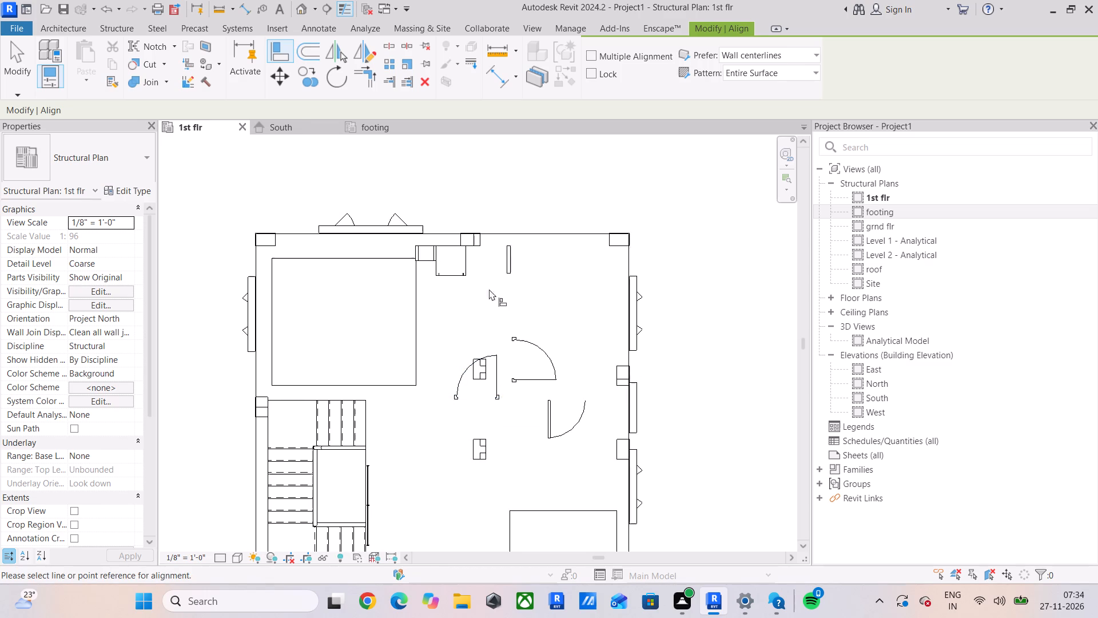
Align the east face of the upper interior column to the east face of the middle north wall column.
{"action": "scroll", "coordinate": [484, 270], "scroll_direction": "up", "scroll_amount": 4}
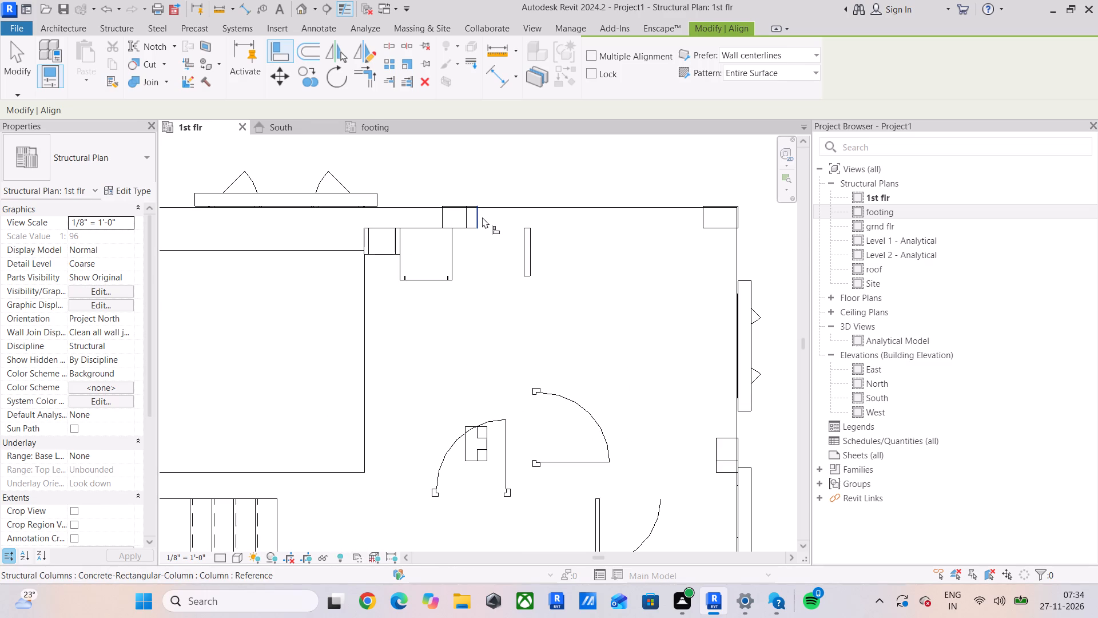
{"action": "scroll", "coordinate": [478, 220], "scroll_direction": "up", "scroll_amount": 4}
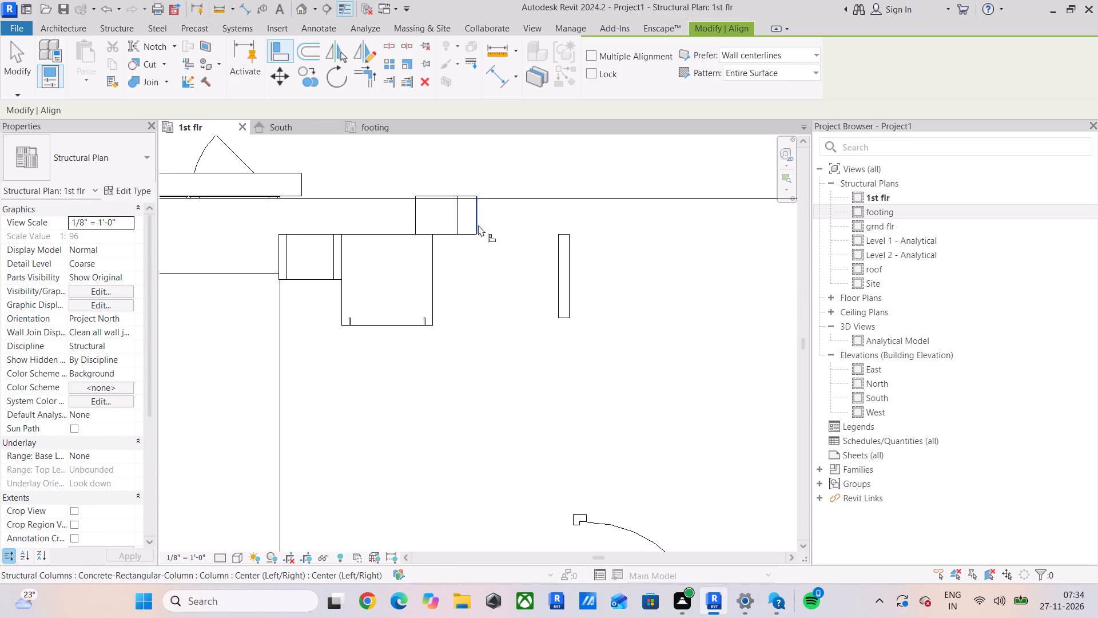
{"action": "left_click", "coordinate": [477, 224]}
{"action": "scroll", "coordinate": [500, 362], "scroll_direction": "down", "scroll_amount": 4}
{"action": "middle_click_drag", "start_coordinate": [502, 366], "coordinate": [501, 215]}
{"action": "scroll", "coordinate": [501, 342], "scroll_direction": "down", "scroll_amount": 2}
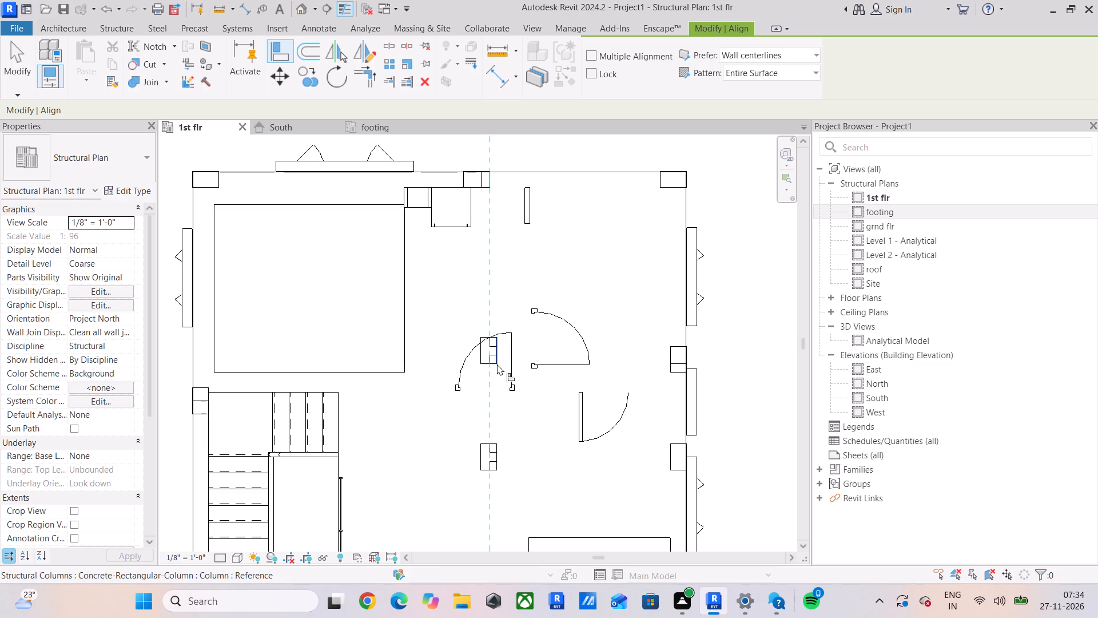
{"action": "scroll", "coordinate": [496, 359], "scroll_direction": "up", "scroll_amount": 1}
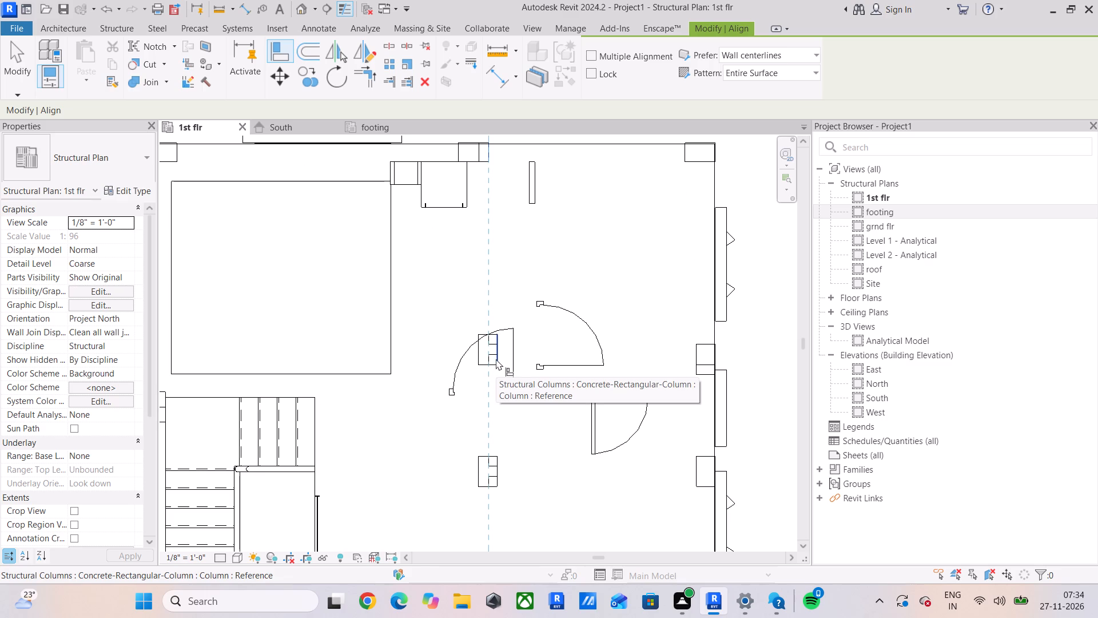
{"action": "left_click", "coordinate": [497, 356]}
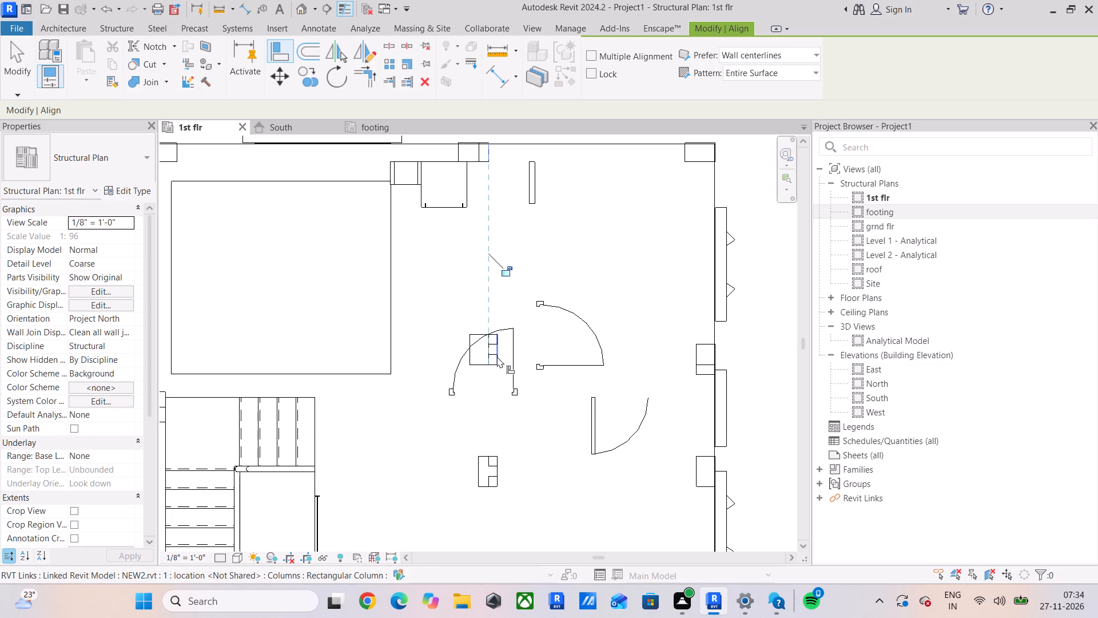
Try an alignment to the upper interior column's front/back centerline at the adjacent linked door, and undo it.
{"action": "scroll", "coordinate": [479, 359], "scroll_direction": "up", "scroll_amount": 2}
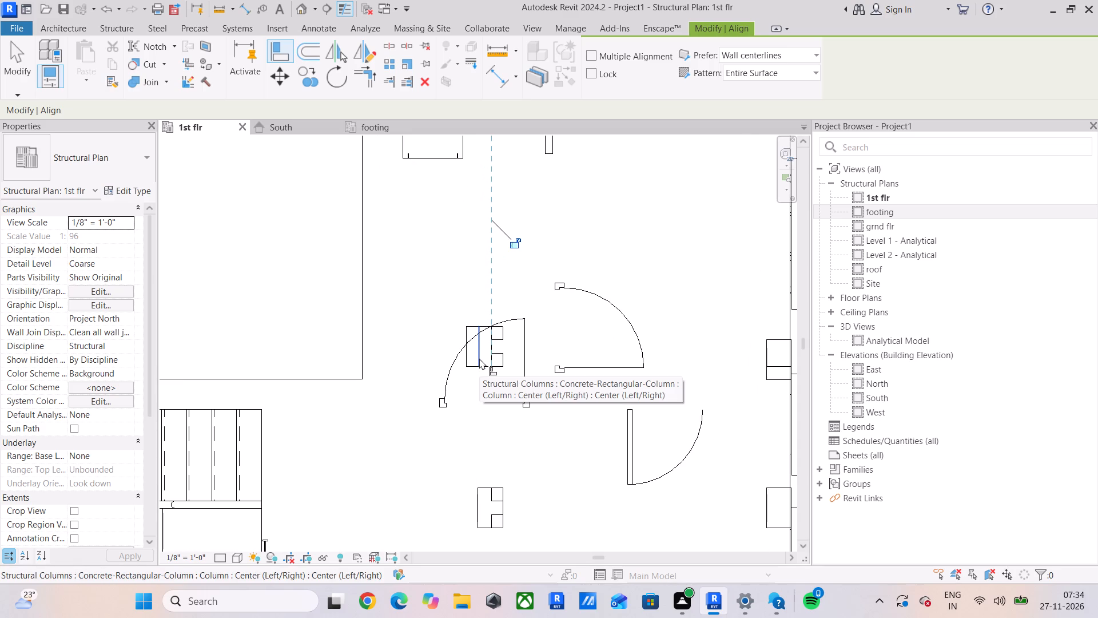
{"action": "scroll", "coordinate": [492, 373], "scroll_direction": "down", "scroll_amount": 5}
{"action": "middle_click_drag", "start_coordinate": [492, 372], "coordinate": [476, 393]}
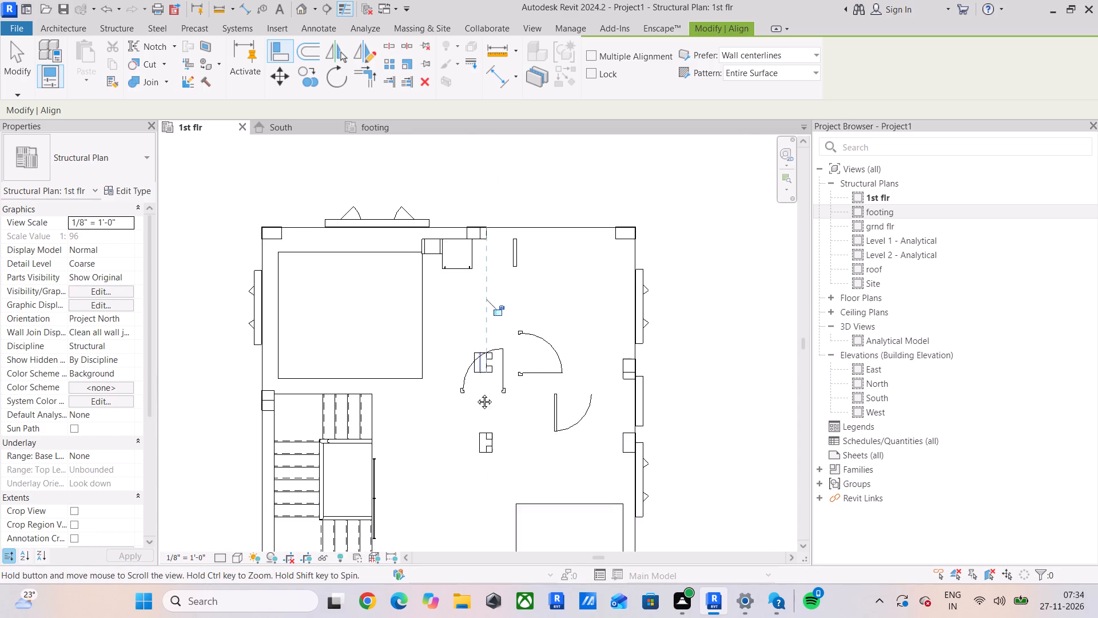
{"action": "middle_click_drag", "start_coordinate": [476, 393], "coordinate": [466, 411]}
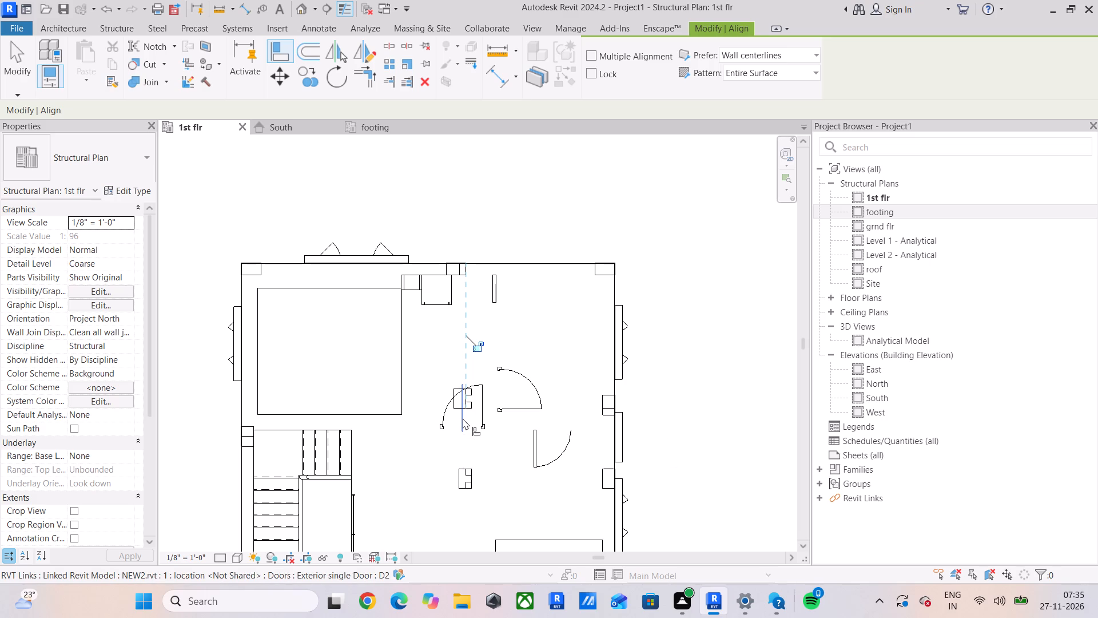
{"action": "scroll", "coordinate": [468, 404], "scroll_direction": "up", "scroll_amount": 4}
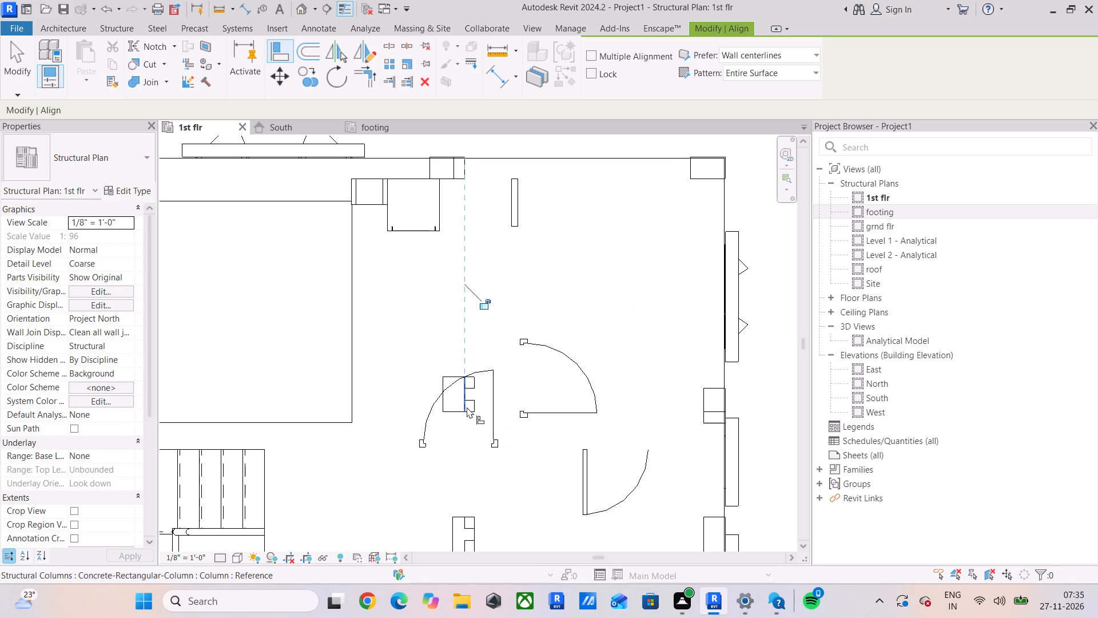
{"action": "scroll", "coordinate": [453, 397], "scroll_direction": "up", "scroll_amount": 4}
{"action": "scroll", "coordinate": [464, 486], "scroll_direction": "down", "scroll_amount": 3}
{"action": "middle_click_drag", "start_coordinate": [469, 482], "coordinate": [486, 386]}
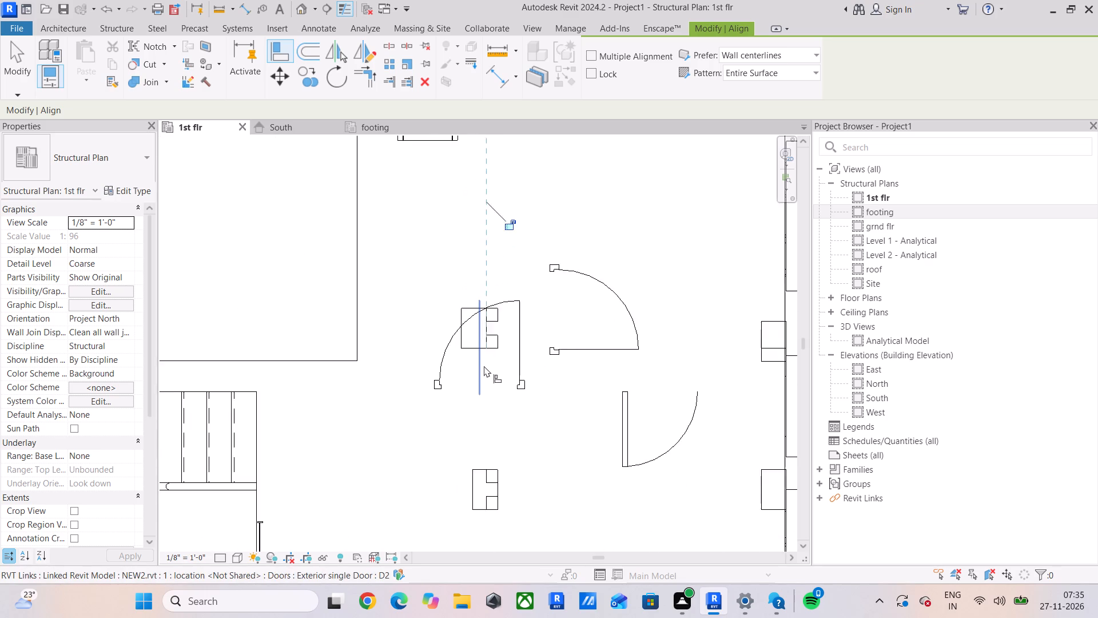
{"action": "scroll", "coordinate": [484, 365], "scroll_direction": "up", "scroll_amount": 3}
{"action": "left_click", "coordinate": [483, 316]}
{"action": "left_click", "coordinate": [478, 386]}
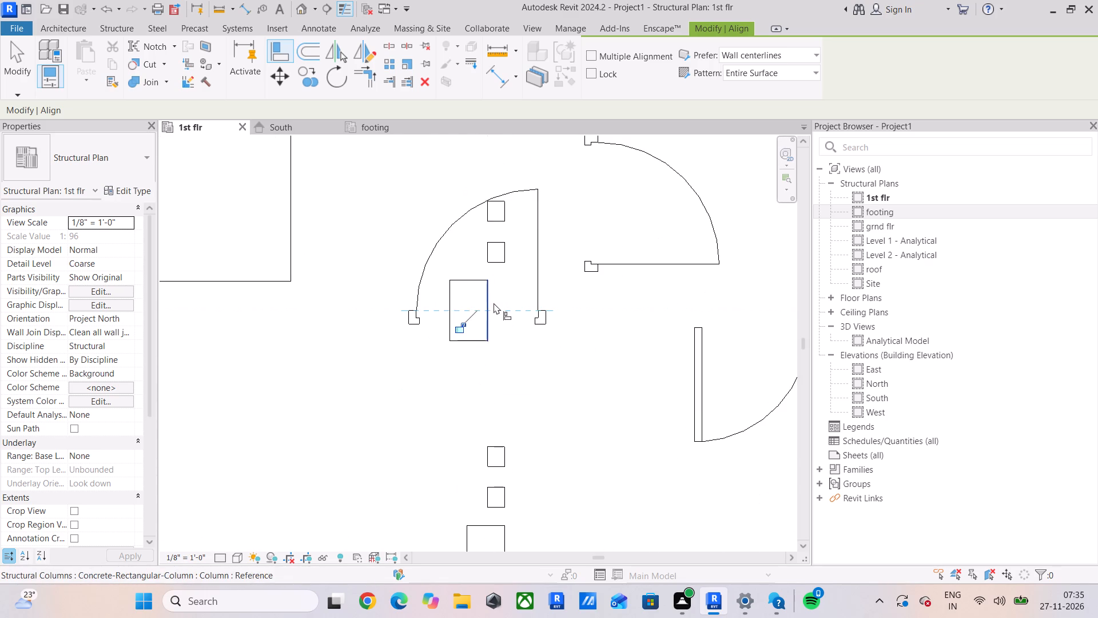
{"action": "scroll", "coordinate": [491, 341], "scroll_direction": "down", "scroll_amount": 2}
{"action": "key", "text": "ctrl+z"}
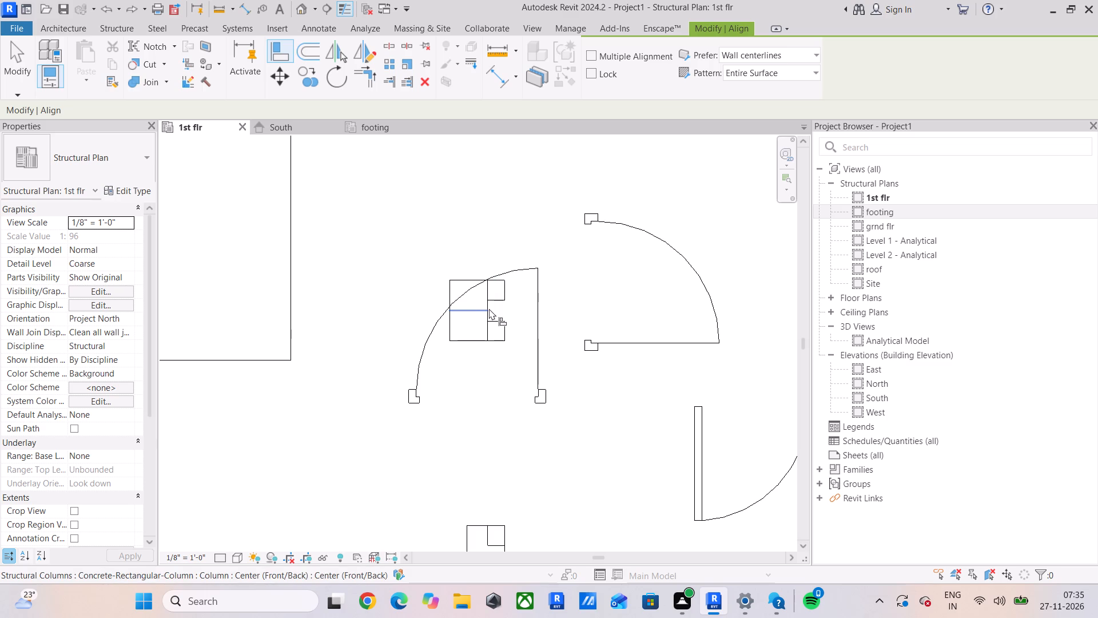
Align the east face of the interior column below to the upper interior column's east face and end the Align command.
{"action": "left_click", "coordinate": [492, 304]}
{"action": "middle_click_drag", "start_coordinate": [508, 558], "coordinate": [510, 555]}
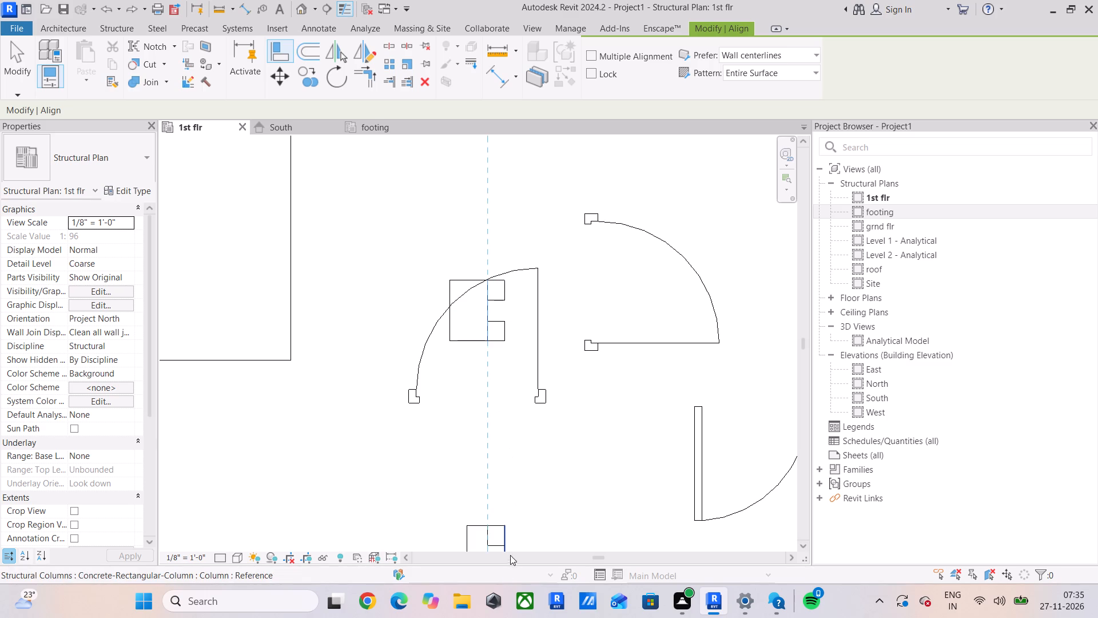
{"action": "middle_click_drag", "start_coordinate": [510, 555], "coordinate": [536, 419]}
{"action": "scroll", "coordinate": [520, 482], "scroll_direction": "down", "scroll_amount": 3}
{"action": "middle_click_drag", "start_coordinate": [520, 482], "coordinate": [534, 348]}
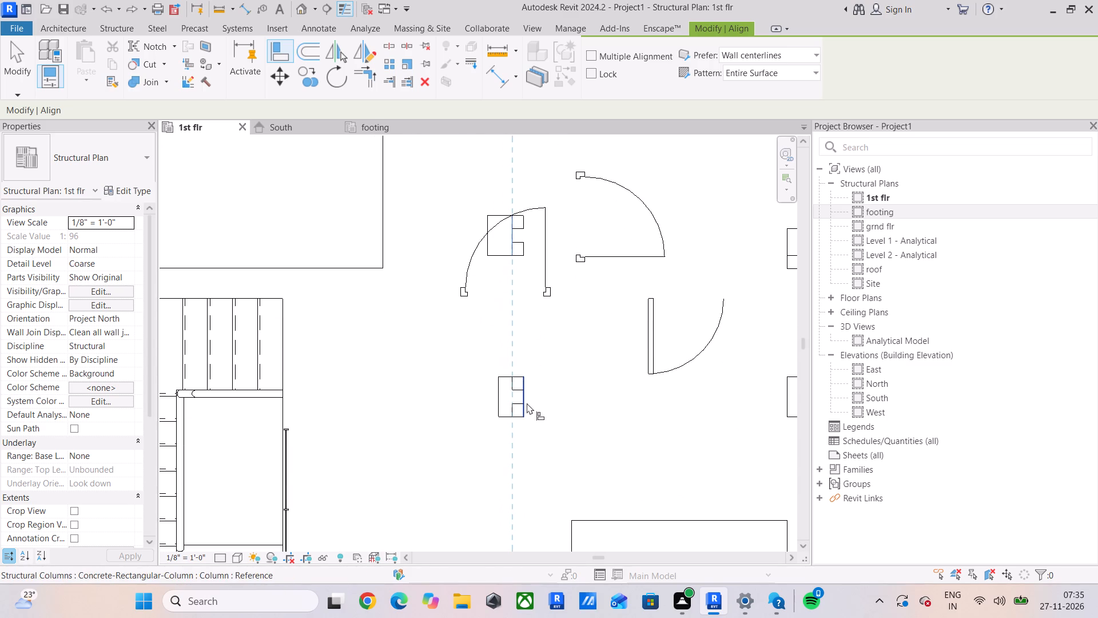
{"action": "left_click", "coordinate": [527, 403]}
{"action": "scroll", "coordinate": [527, 402], "scroll_direction": "down", "scroll_amount": 3}
{"action": "middle_click_drag", "start_coordinate": [539, 399], "coordinate": [548, 439]}
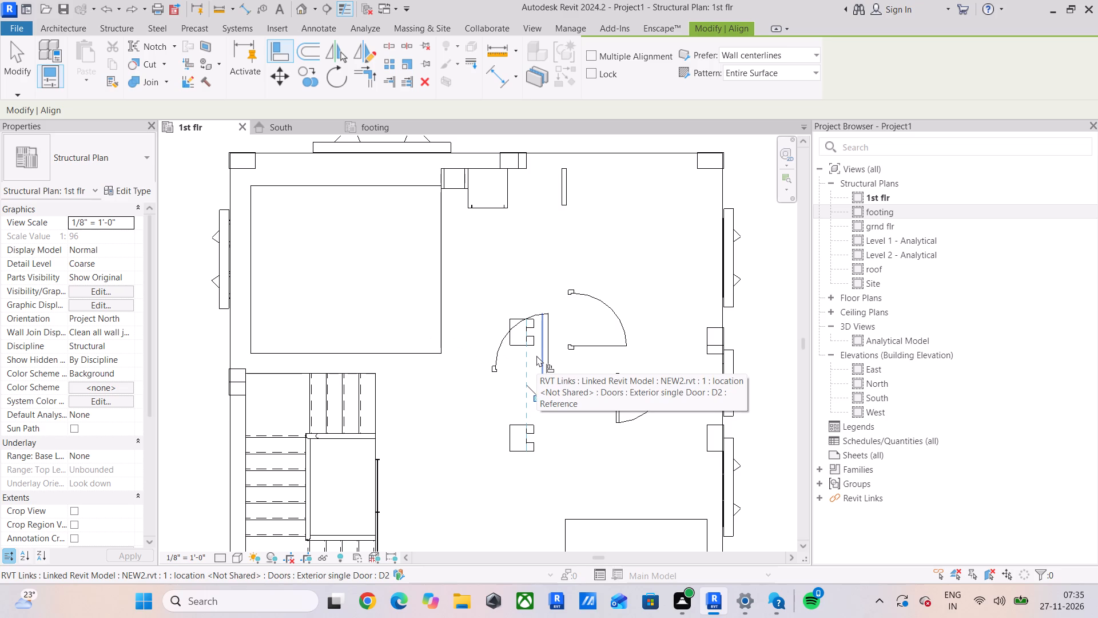
{"action": "scroll", "coordinate": [576, 405], "scroll_direction": "down", "scroll_amount": 4}
{"action": "middle_click_drag", "start_coordinate": [579, 405], "coordinate": [527, 399]}
{"action": "scroll", "coordinate": [524, 394], "scroll_direction": "down", "scroll_amount": 4}
{"action": "middle_click_drag", "start_coordinate": [524, 394], "coordinate": [494, 314]}
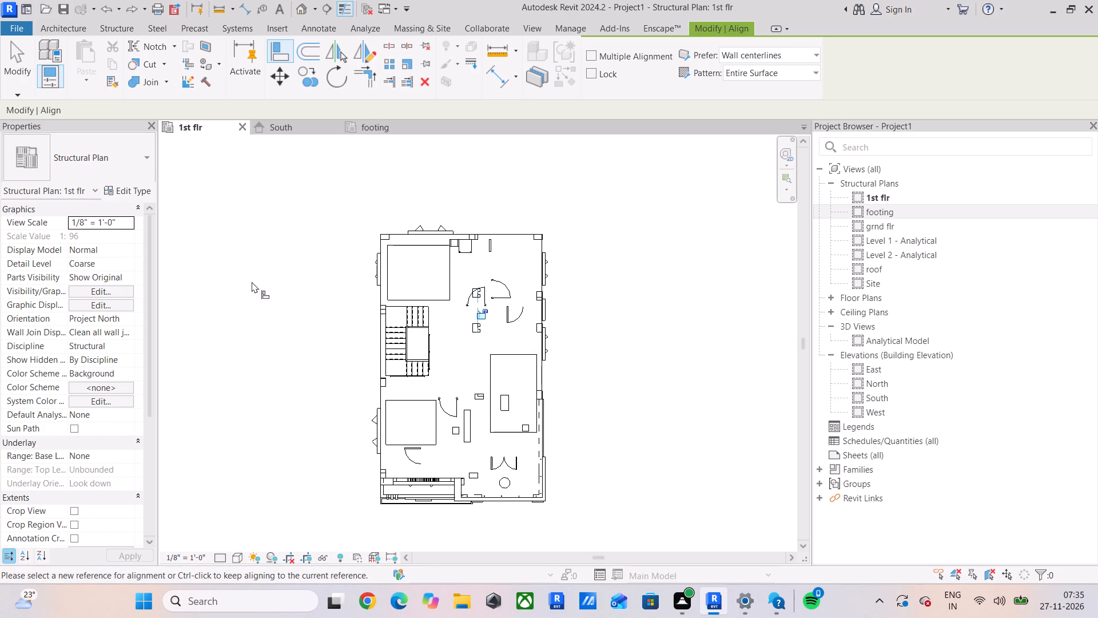
{"action": "left_click", "coordinate": [26, 77]}
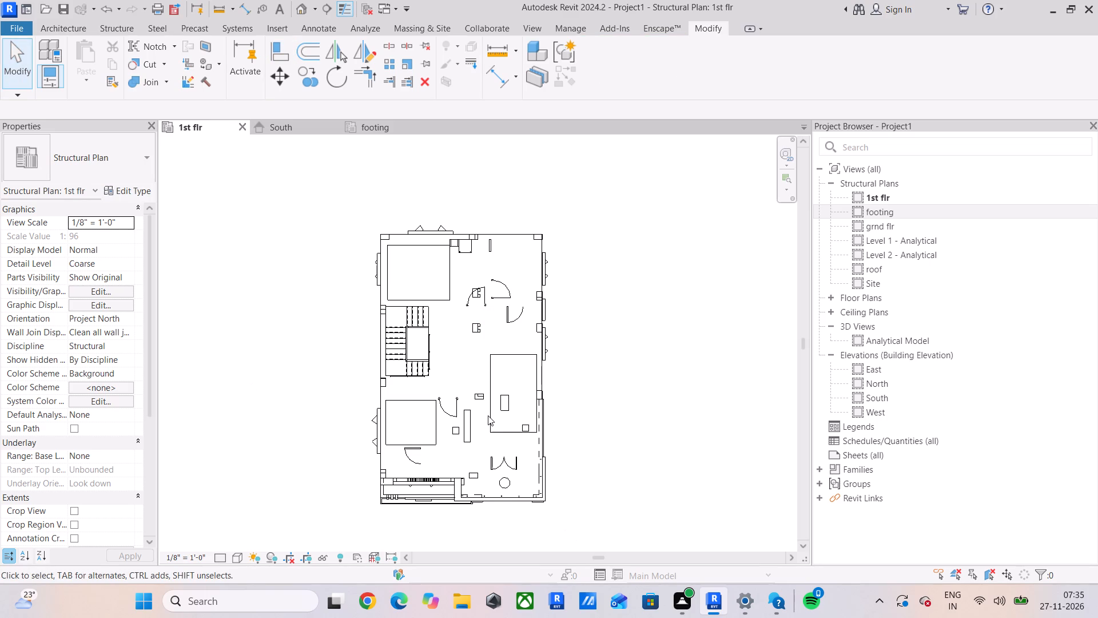
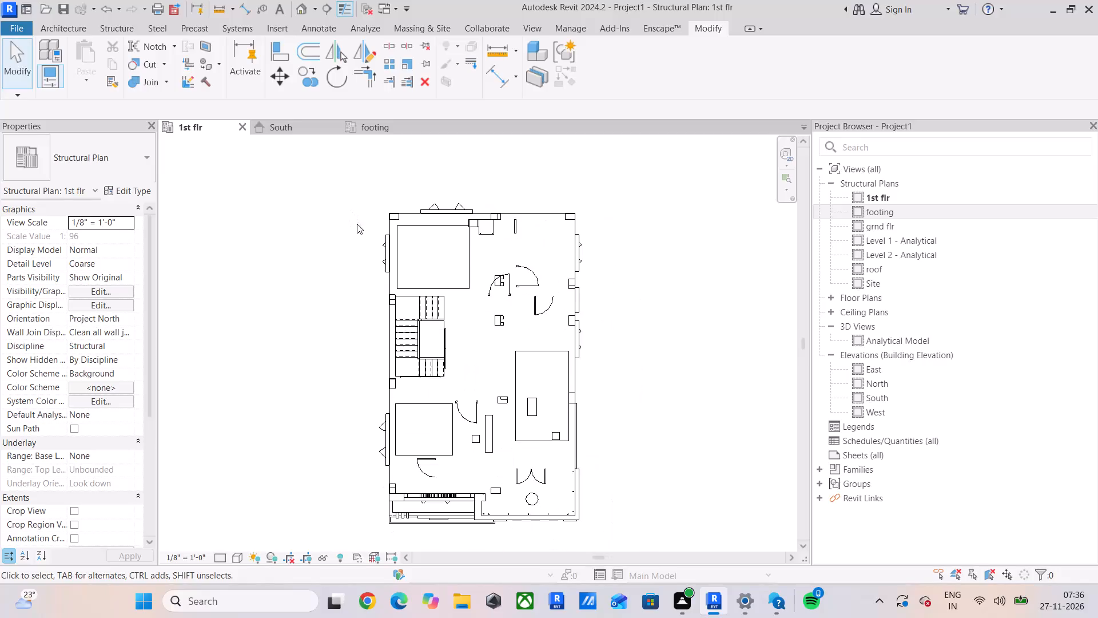
Select all instances of the concrete rectangular column and set their base level to footing.
{"action": "middle_click_drag", "start_coordinate": [357, 224], "coordinate": [326, 245]}
{"action": "scroll", "coordinate": [335, 318], "scroll_direction": "up", "scroll_amount": 2}
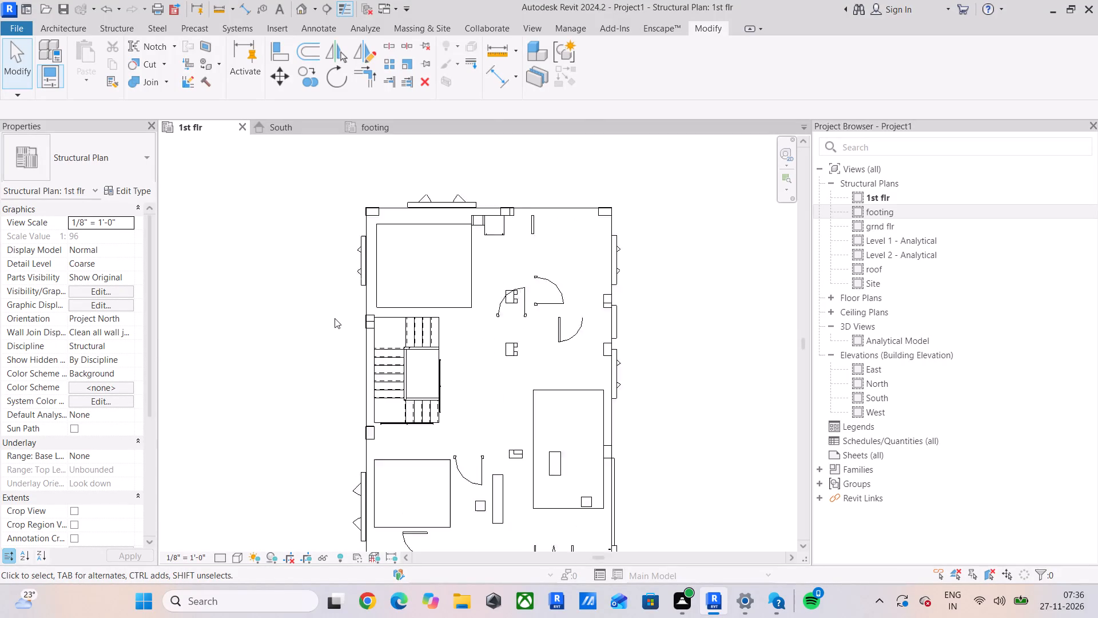
{"action": "scroll", "coordinate": [335, 318], "scroll_direction": "up", "scroll_amount": 1}
{"action": "left_click", "coordinate": [381, 197]}
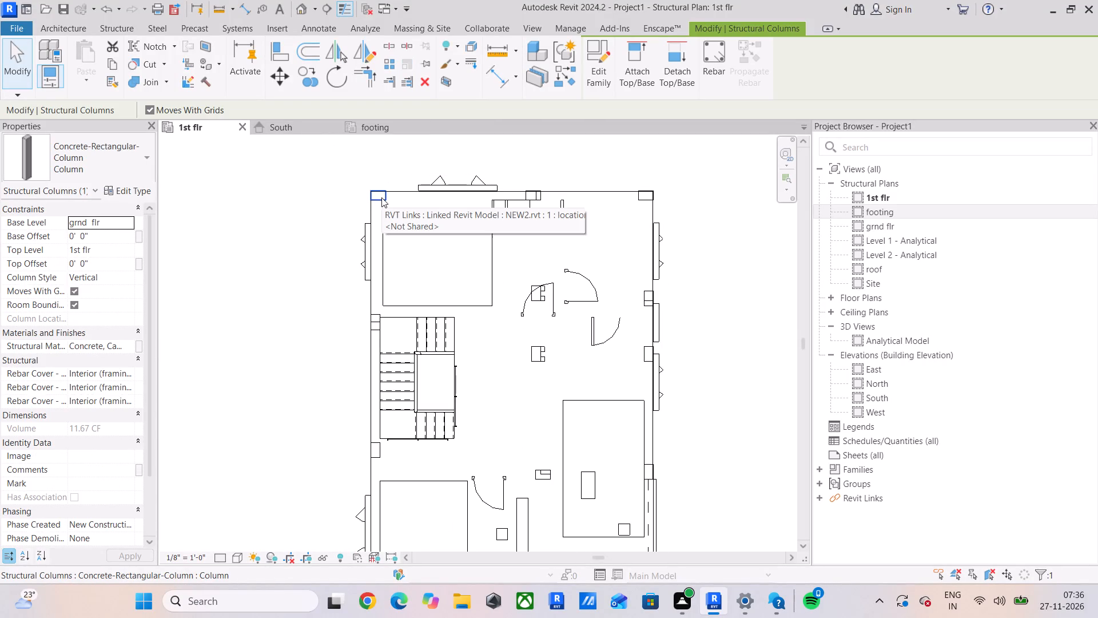
{"action": "type", "text": "sa"}
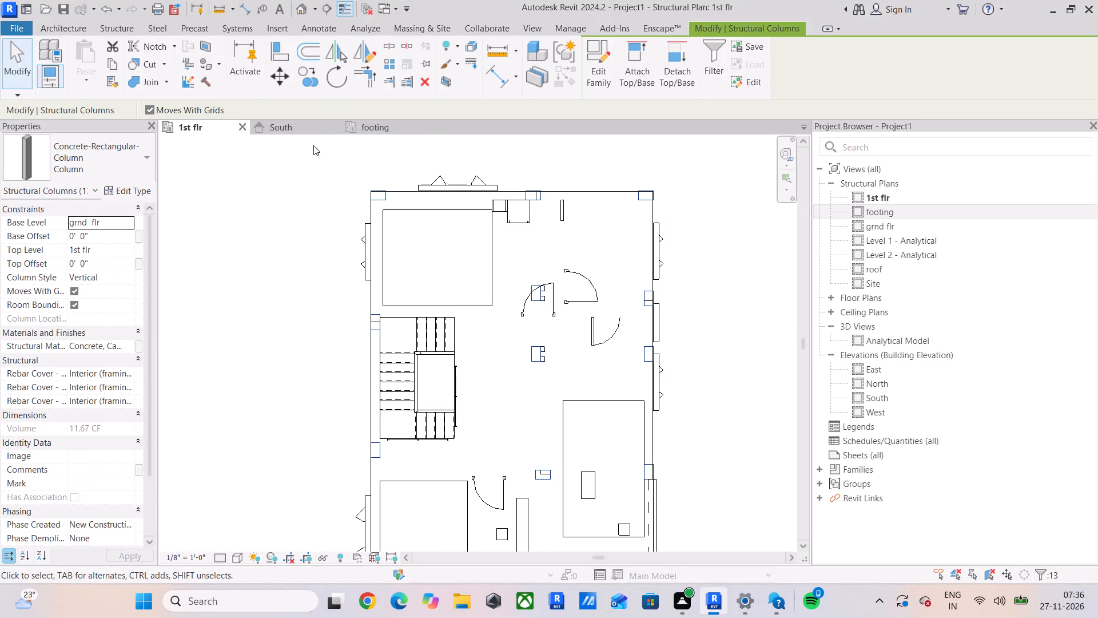
{"action": "left_click", "coordinate": [125, 220]}
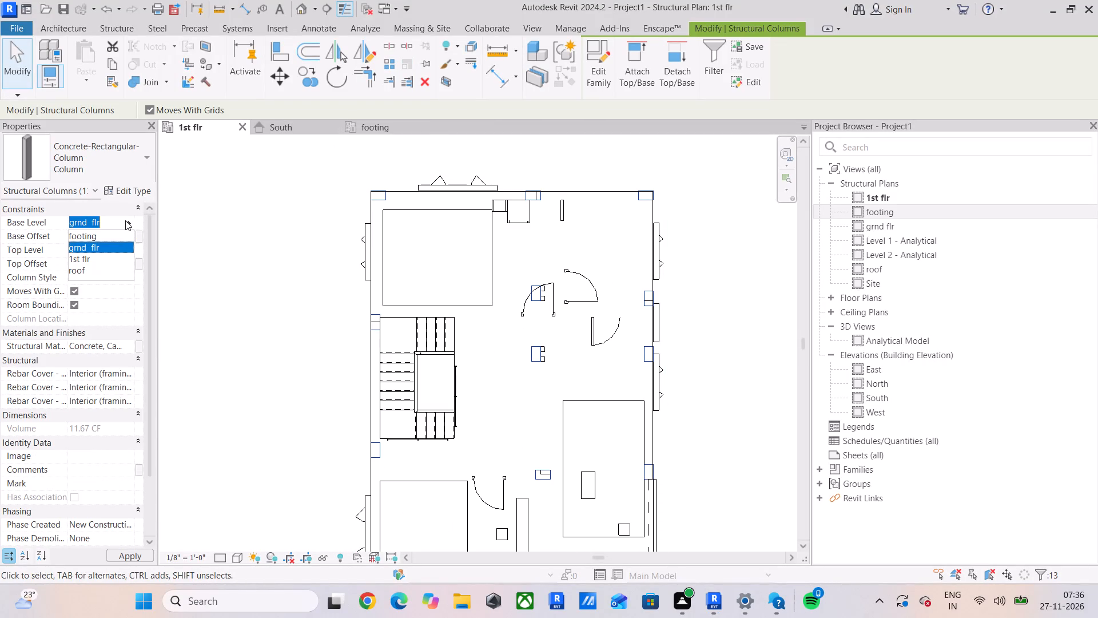
{"action": "left_click", "coordinate": [106, 236]}
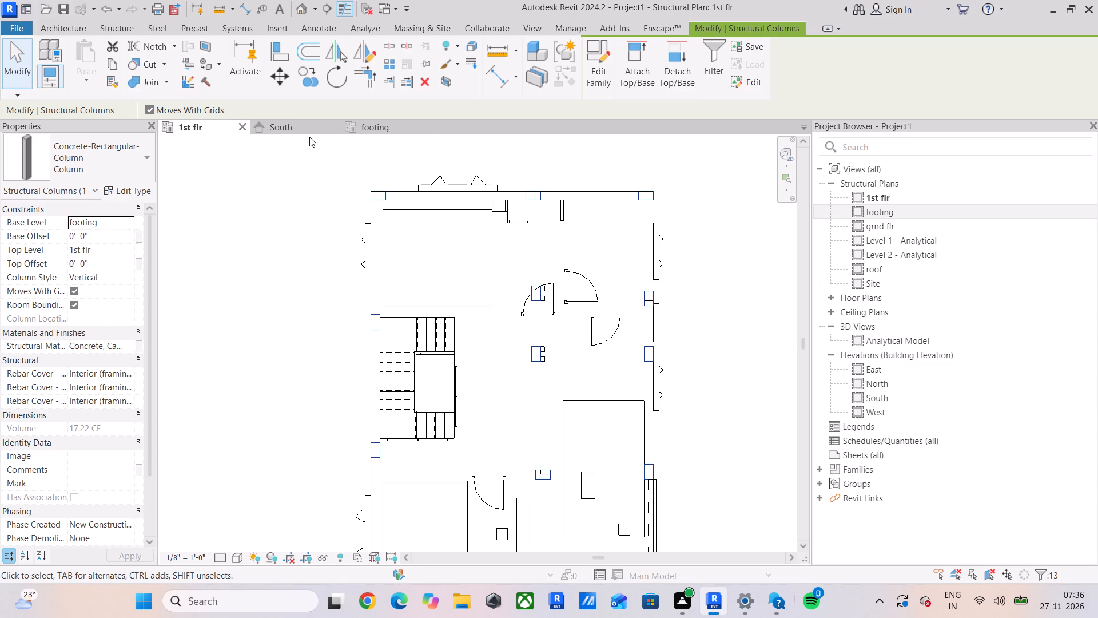
Open the footing structural plan, clear the selection and examine the column layout at that level.
{"action": "double_click", "coordinate": [396, 133]}
{"action": "scroll", "coordinate": [432, 392], "scroll_direction": "up", "scroll_amount": 3}
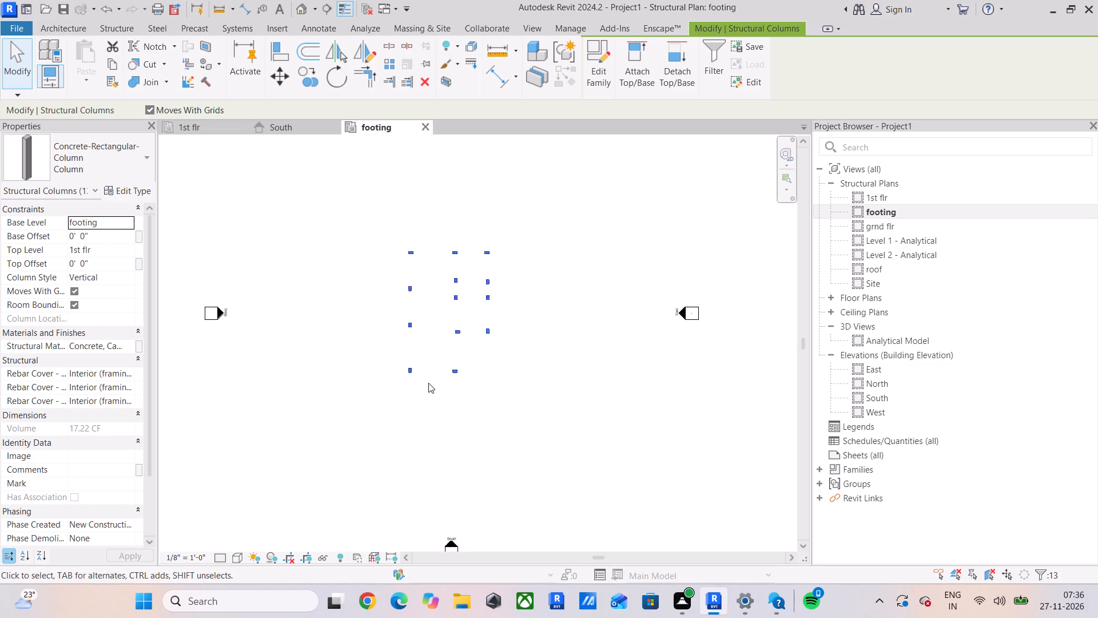
{"action": "scroll", "coordinate": [428, 383], "scroll_direction": "up", "scroll_amount": 6}
{"action": "left_click", "coordinate": [422, 451]}
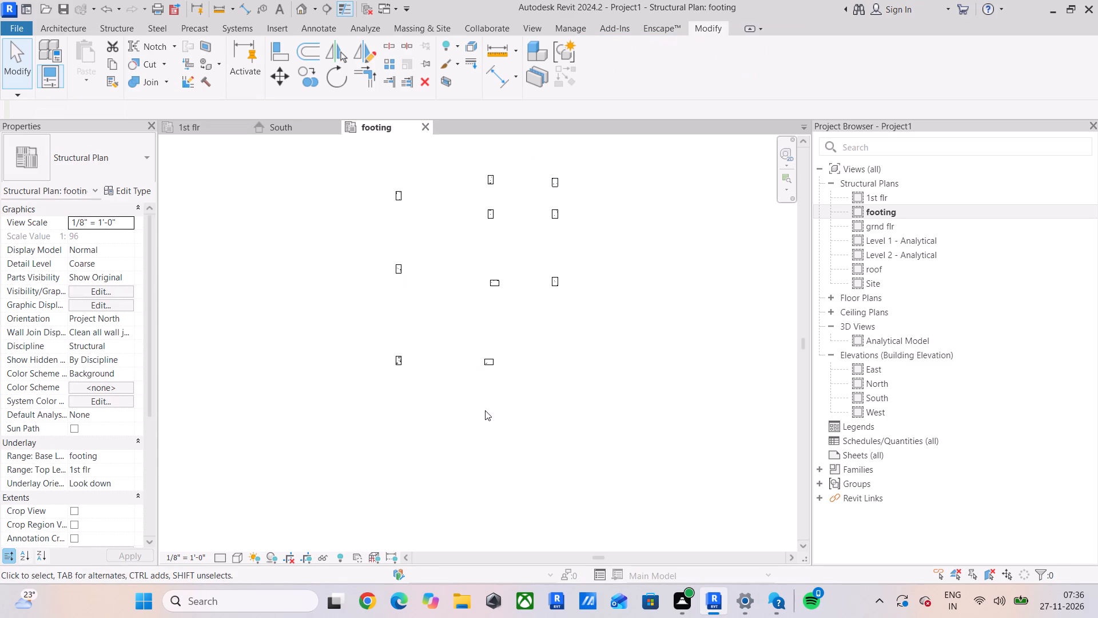
{"action": "middle_click_drag", "start_coordinate": [485, 410], "coordinate": [436, 440]}
{"action": "scroll", "coordinate": [456, 316], "scroll_direction": "up", "scroll_amount": 16}
{"action": "scroll", "coordinate": [461, 316], "scroll_direction": "down", "scroll_amount": 6}
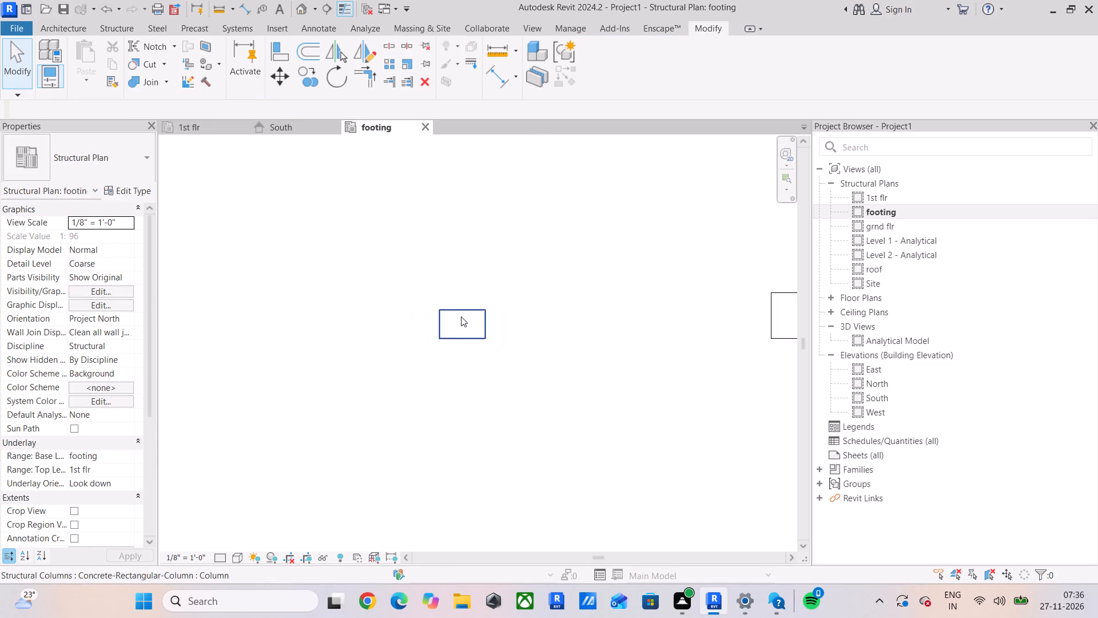
{"action": "scroll", "coordinate": [178, 191], "scroll_direction": "down", "scroll_amount": 4}
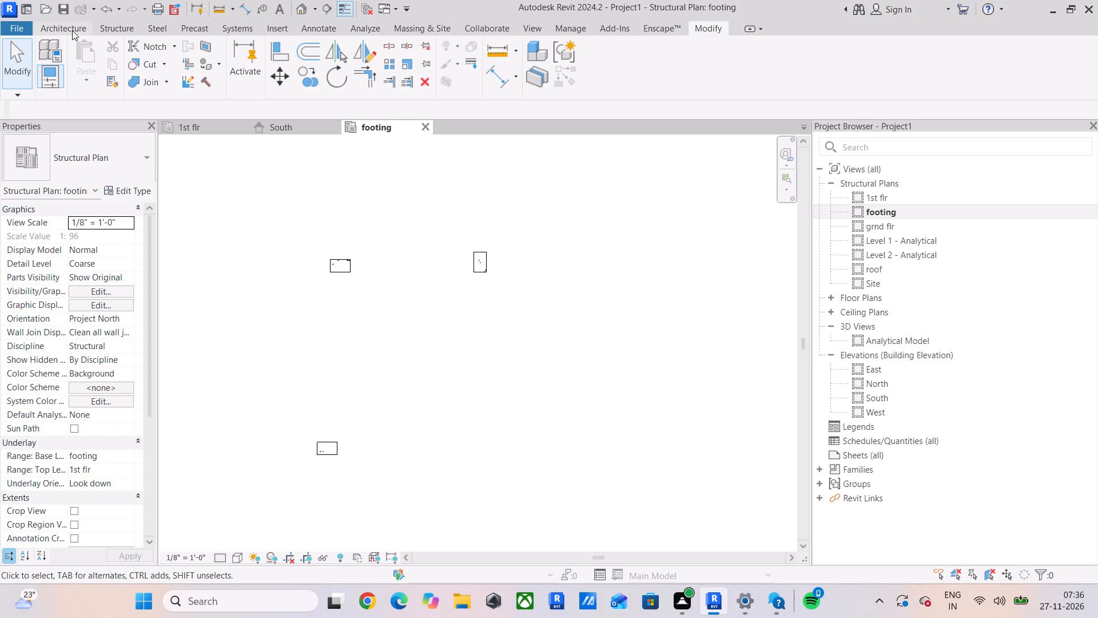
{"action": "scroll", "coordinate": [190, 116], "scroll_direction": "down", "scroll_amount": 5}
{"action": "scroll", "coordinate": [285, 193], "scroll_direction": "down", "scroll_amount": 4}
{"action": "middle_click_drag", "start_coordinate": [287, 196], "coordinate": [391, 360]}
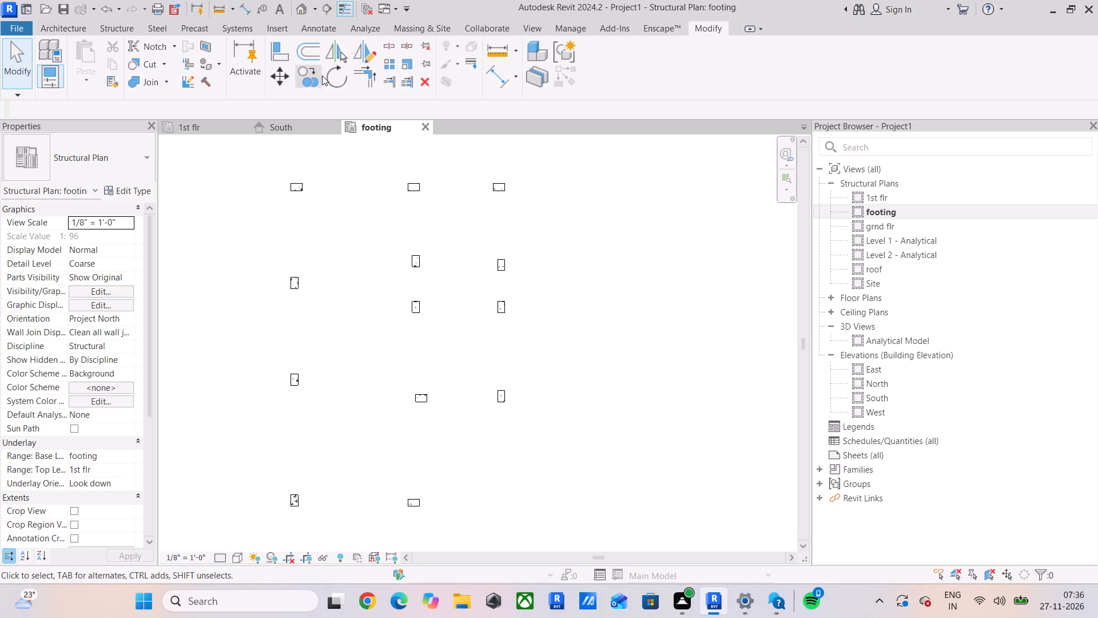
{"action": "middle_click_drag", "start_coordinate": [353, 235], "coordinate": [356, 286]}
Start an isolated structural foundation and duplicate the 72" x 48" x 18" rectangular footing type under the name "footing".
{"action": "left_click", "coordinate": [62, 31]}
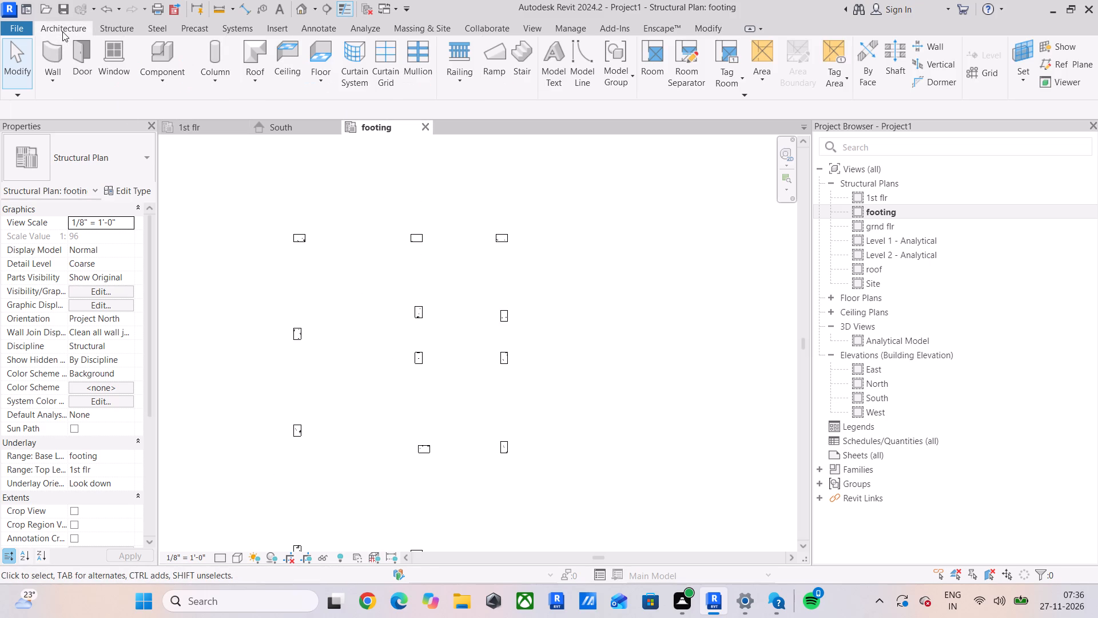
{"action": "left_click", "coordinate": [110, 28]}
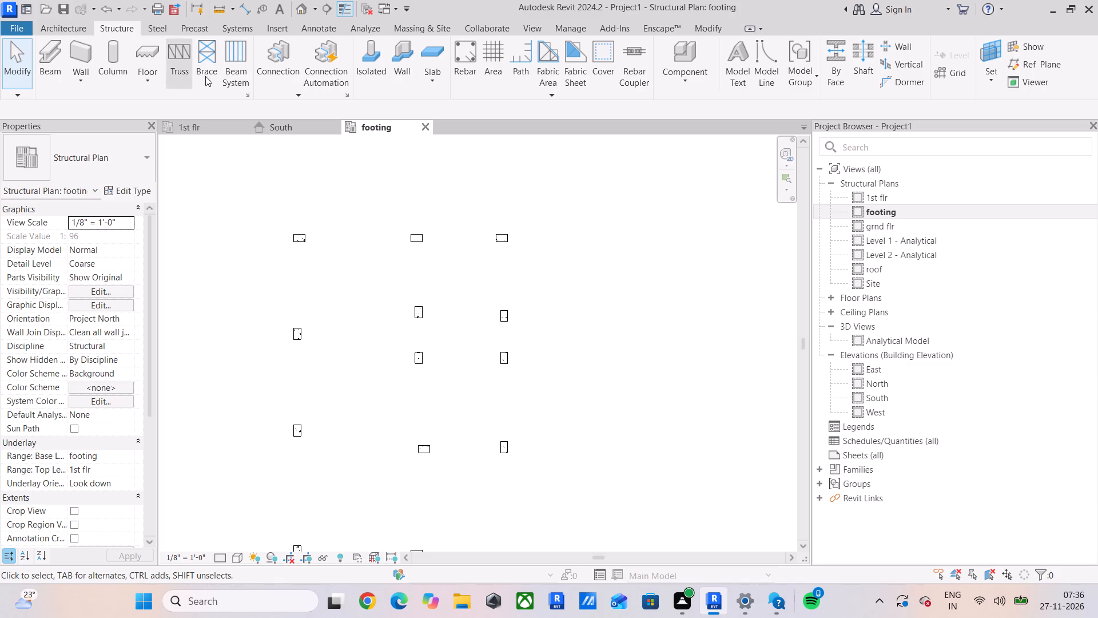
{"action": "left_click", "coordinate": [372, 69]}
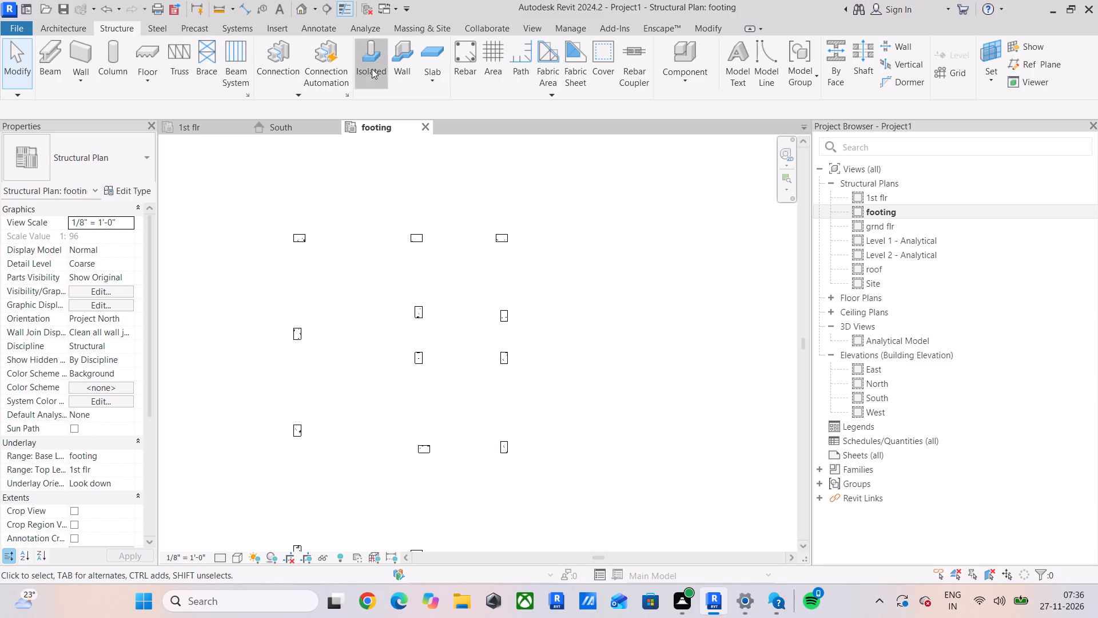
{"action": "left_click", "coordinate": [133, 189]}
{"action": "left_click", "coordinate": [857, 117]}
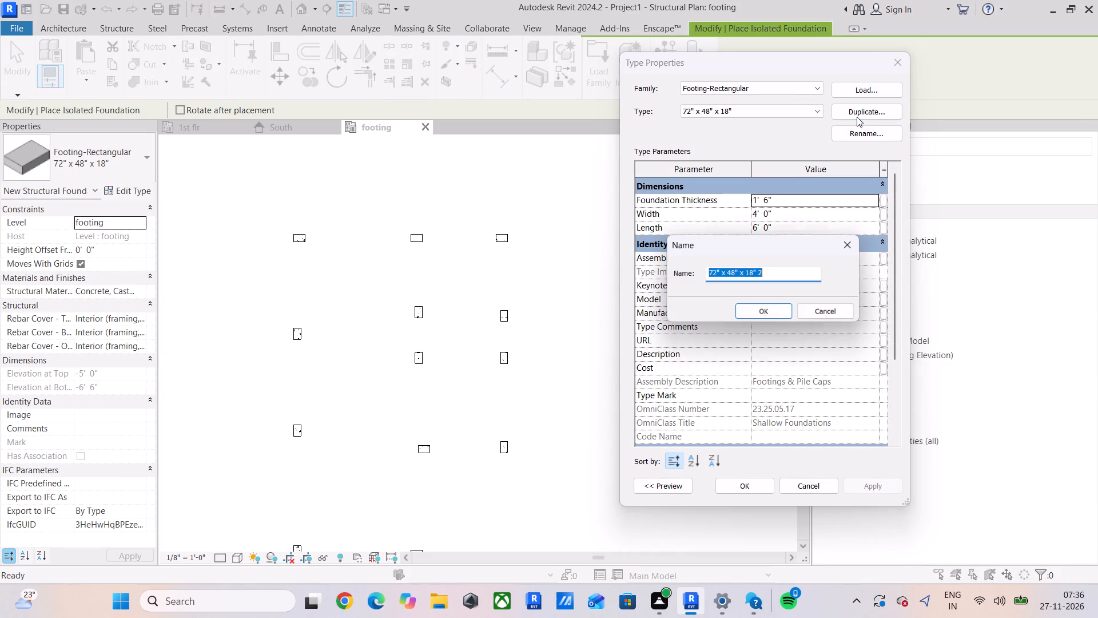
{"action": "type", "text": "footing"}
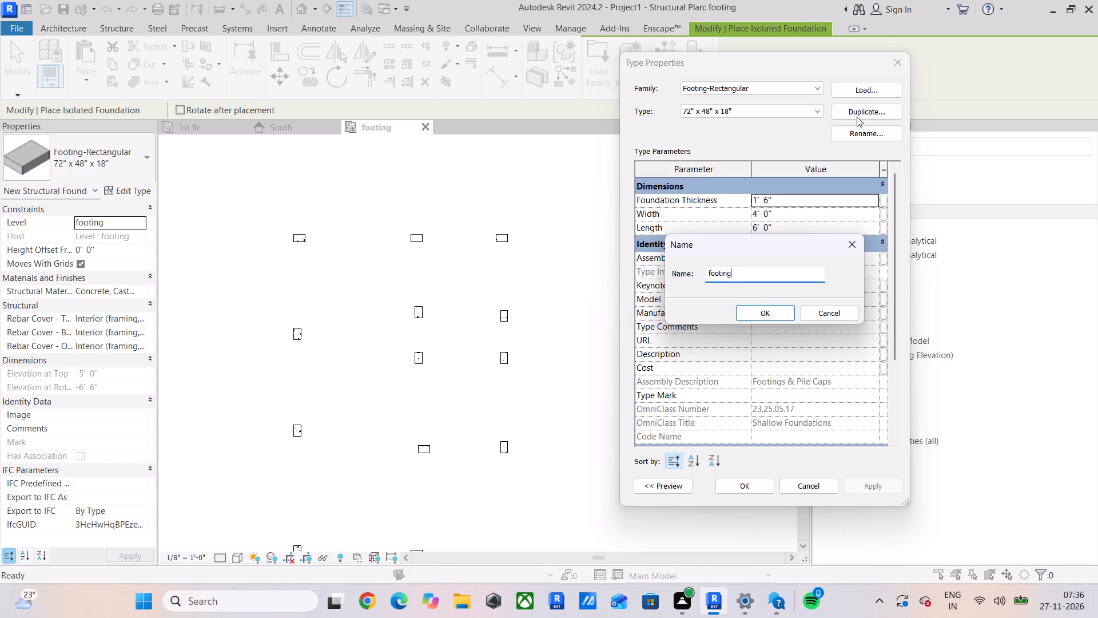
{"action": "key", "text": "Return"}
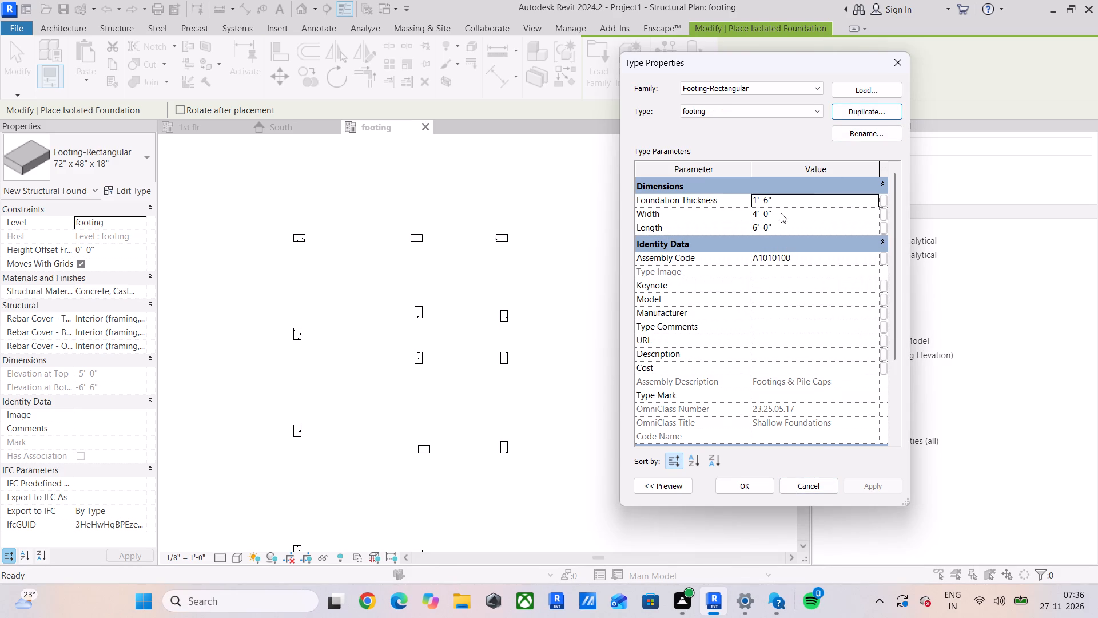
{"action": "left_click", "coordinate": [754, 482]}
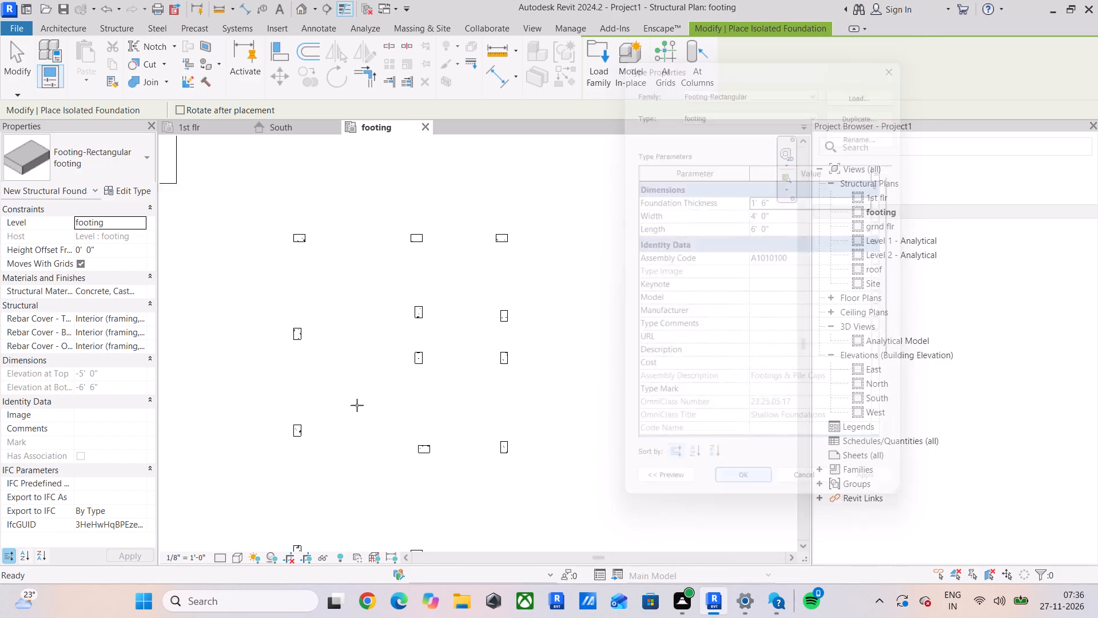
Place footings over the three north-row columns, long side north-south at the west and middle ones and east-west at the northeast one.
{"action": "scroll", "coordinate": [288, 230], "scroll_direction": "up", "scroll_amount": 13}
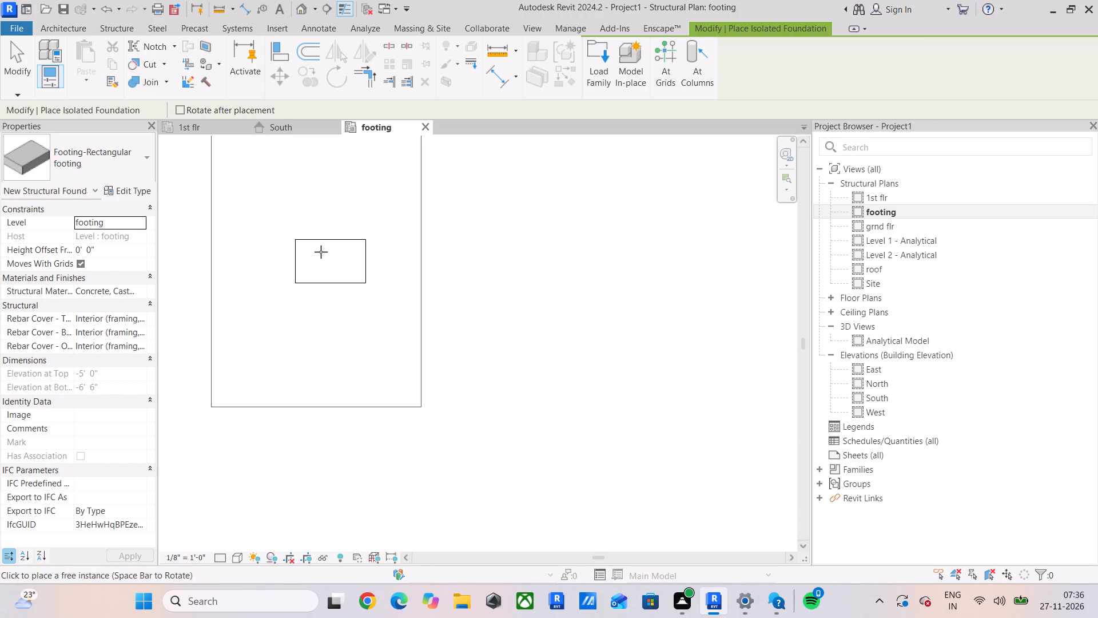
{"action": "left_click", "coordinate": [387, 255]}
{"action": "scroll", "coordinate": [516, 276], "scroll_direction": "down", "scroll_amount": 5}
{"action": "middle_click_drag", "start_coordinate": [528, 278], "coordinate": [179, 313]}
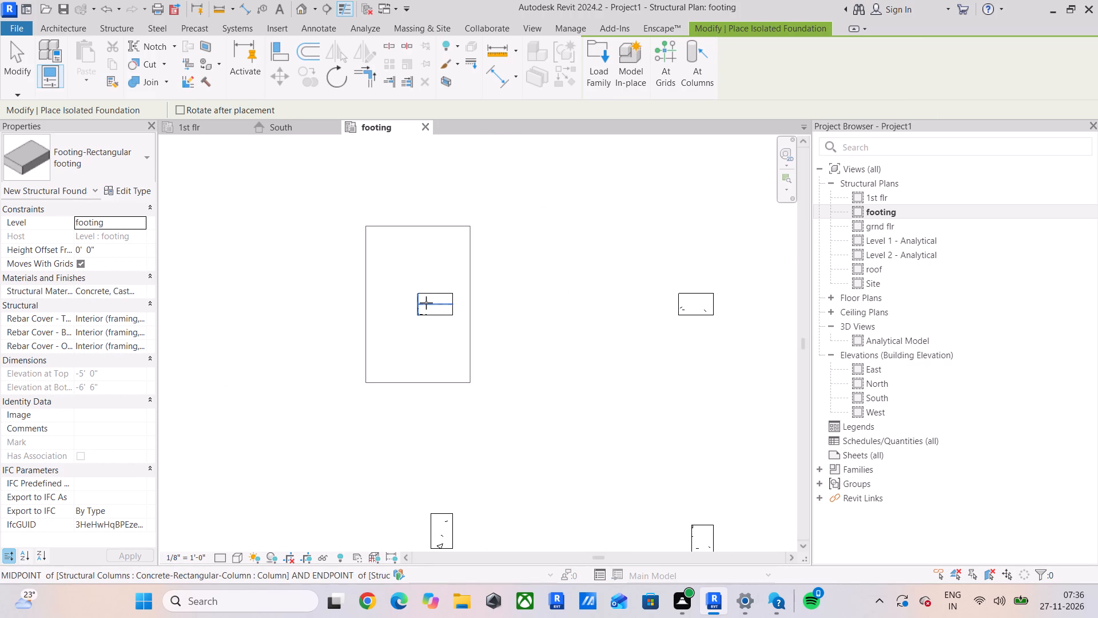
{"action": "left_click", "coordinate": [432, 287]}
{"action": "scroll", "coordinate": [525, 304], "scroll_direction": "down", "scroll_amount": 2}
{"action": "middle_click_drag", "start_coordinate": [538, 307], "coordinate": [366, 310]}
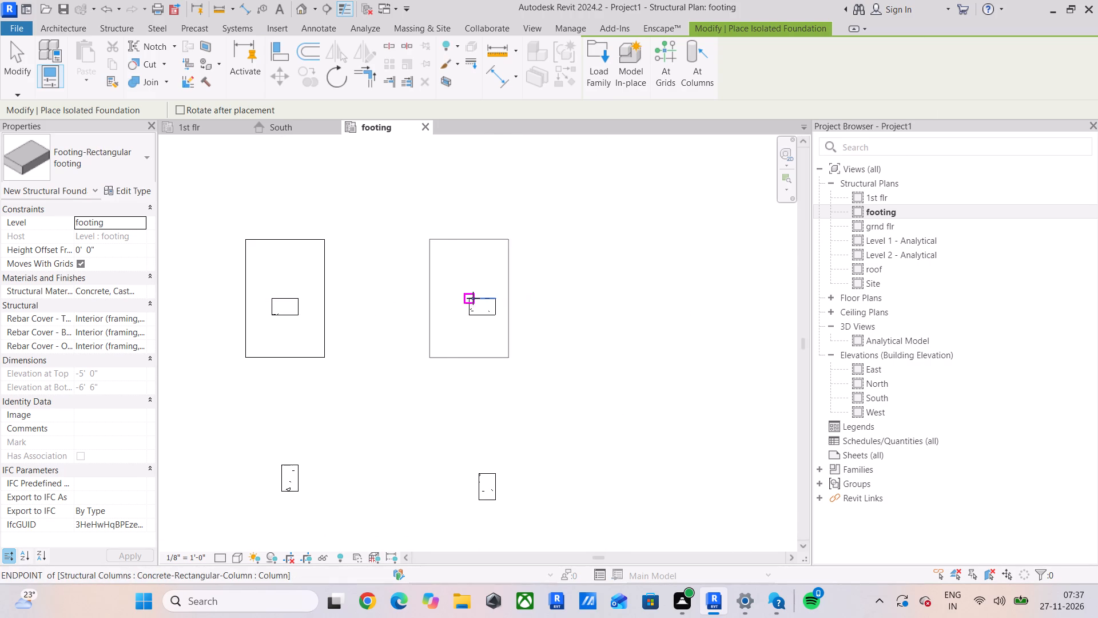
{"action": "key", "text": "space"}
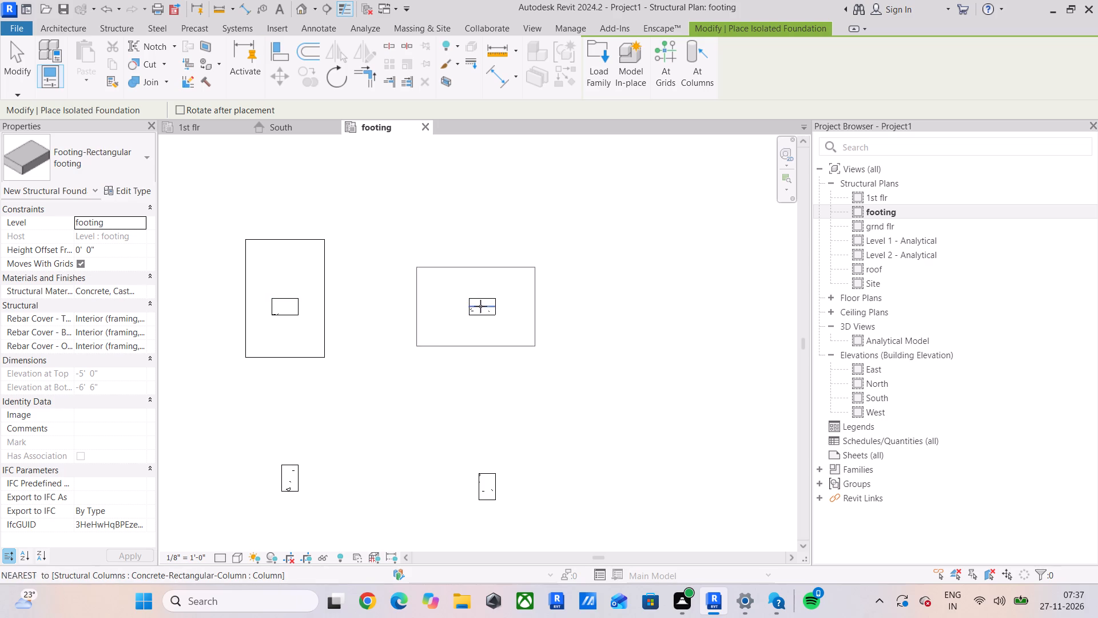
{"action": "left_click", "coordinate": [500, 306]}
Centre footings on the two closely spaced east columns below the northeast corner, the upper one north-south and the lower one east-west.
{"action": "scroll", "coordinate": [499, 397], "scroll_direction": "down", "scroll_amount": 3}
{"action": "middle_click_drag", "start_coordinate": [502, 394], "coordinate": [502, 372]}
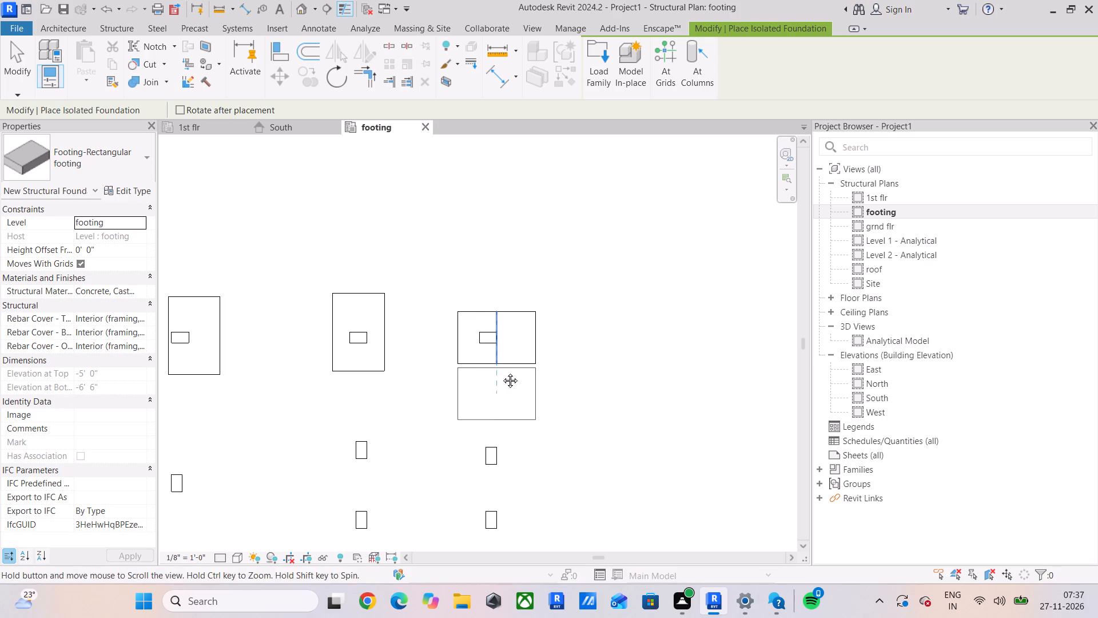
{"action": "middle_click_drag", "start_coordinate": [502, 372], "coordinate": [486, 290]}
{"action": "scroll", "coordinate": [487, 343], "scroll_direction": "up", "scroll_amount": 2}
{"action": "key", "text": "space"}
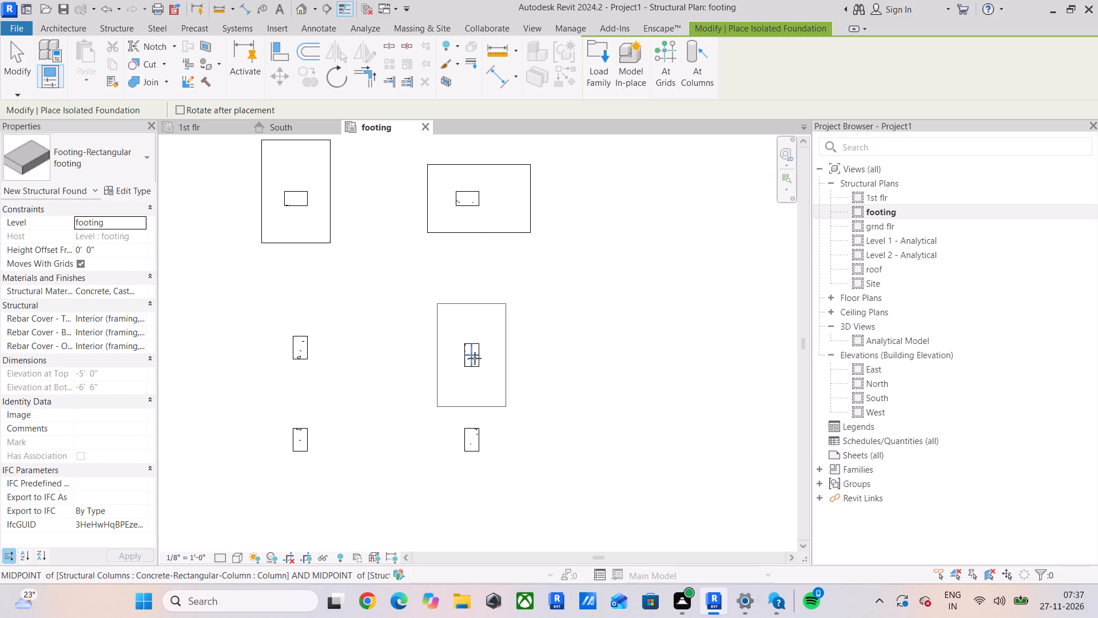
{"action": "left_click", "coordinate": [474, 354]}
{"action": "middle_click_drag", "start_coordinate": [483, 410], "coordinate": [483, 266]}
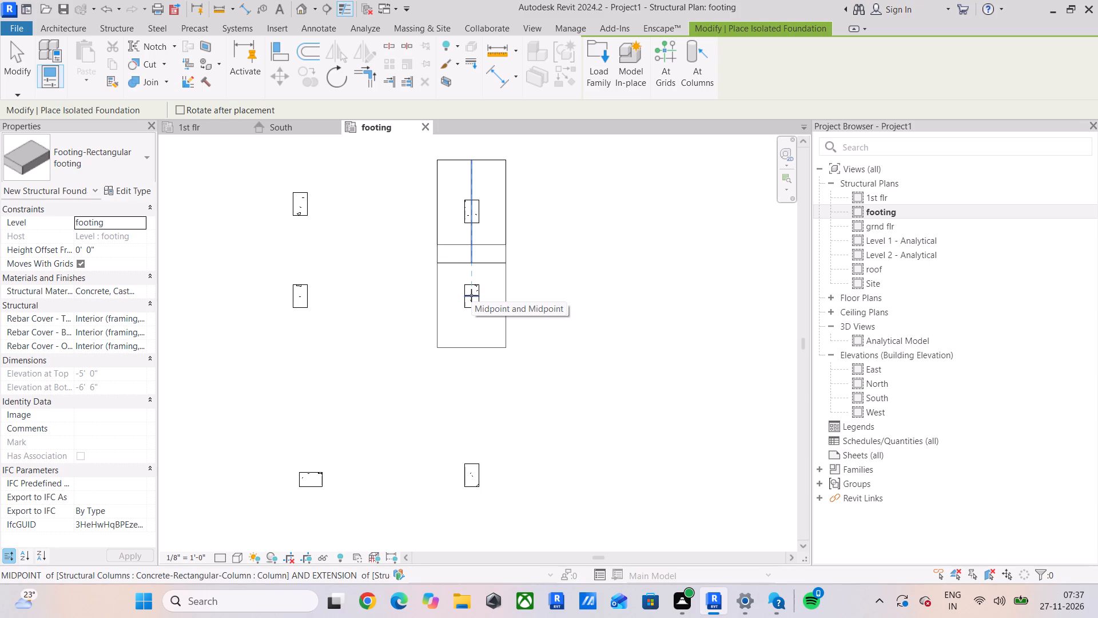
{"action": "key", "text": "space"}
{"action": "key", "text": "space"}
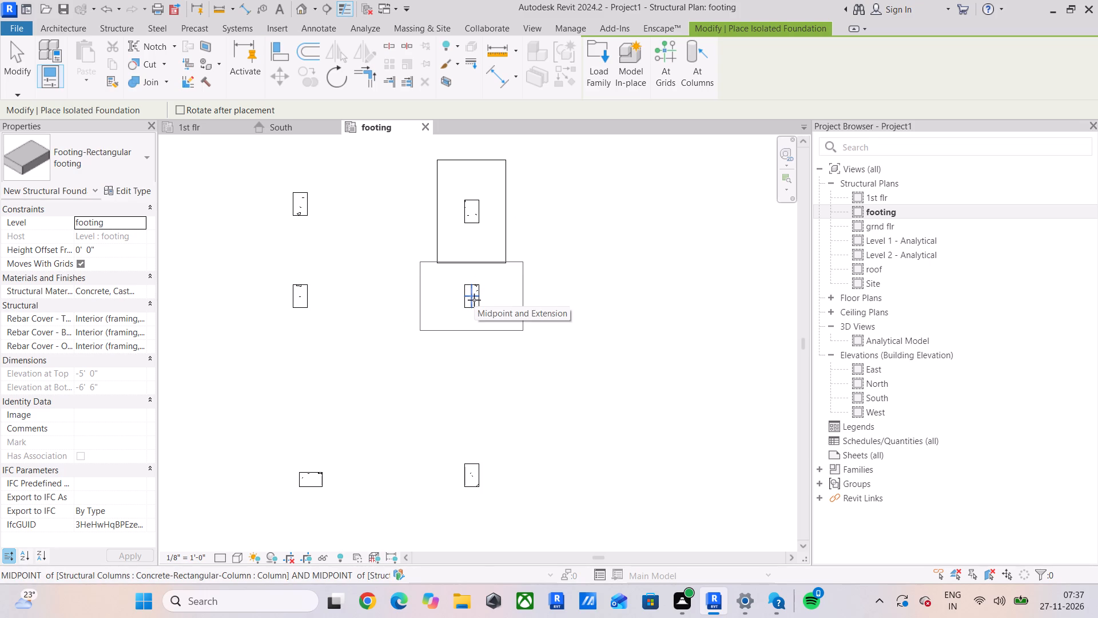
{"action": "scroll", "coordinate": [474, 300], "scroll_direction": "up", "scroll_amount": 4}
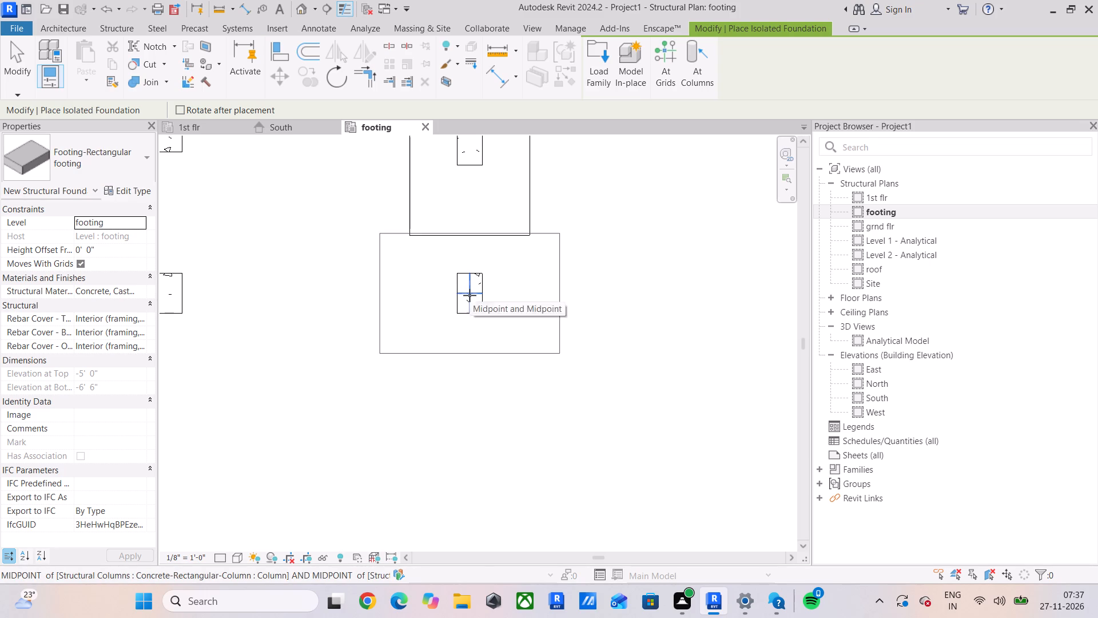
{"action": "left_click", "coordinate": [470, 294]}
Centre a footing with its long side north-south on the southernmost east column.
{"action": "scroll", "coordinate": [456, 362], "scroll_direction": "down", "scroll_amount": 4}
{"action": "middle_click_drag", "start_coordinate": [466, 361], "coordinate": [460, 249]}
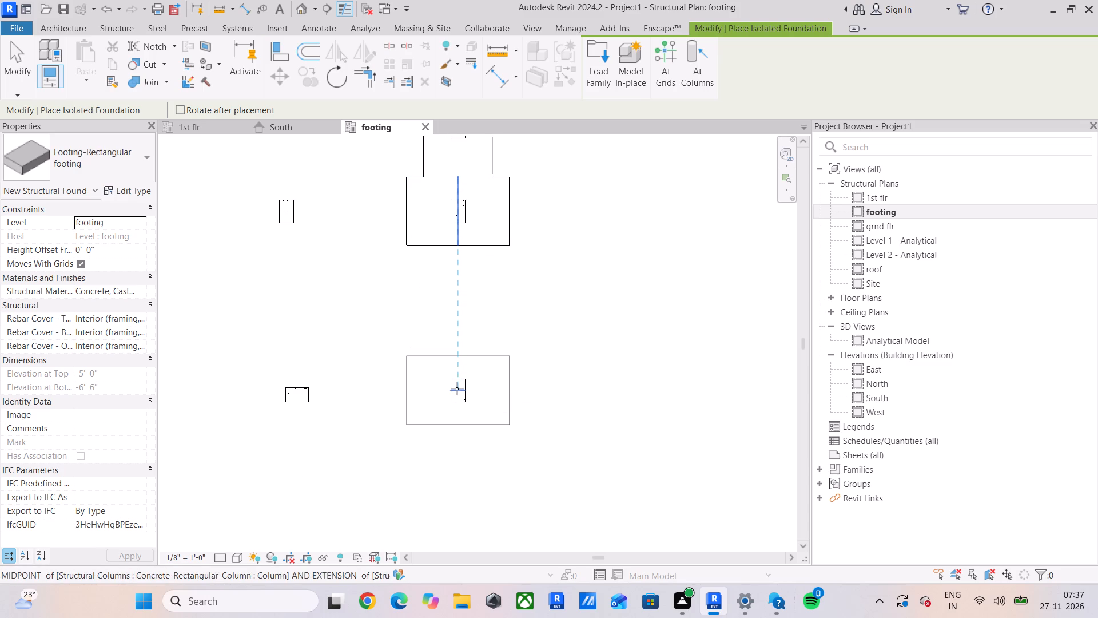
{"action": "key", "text": "space"}
{"action": "key", "text": "space"}
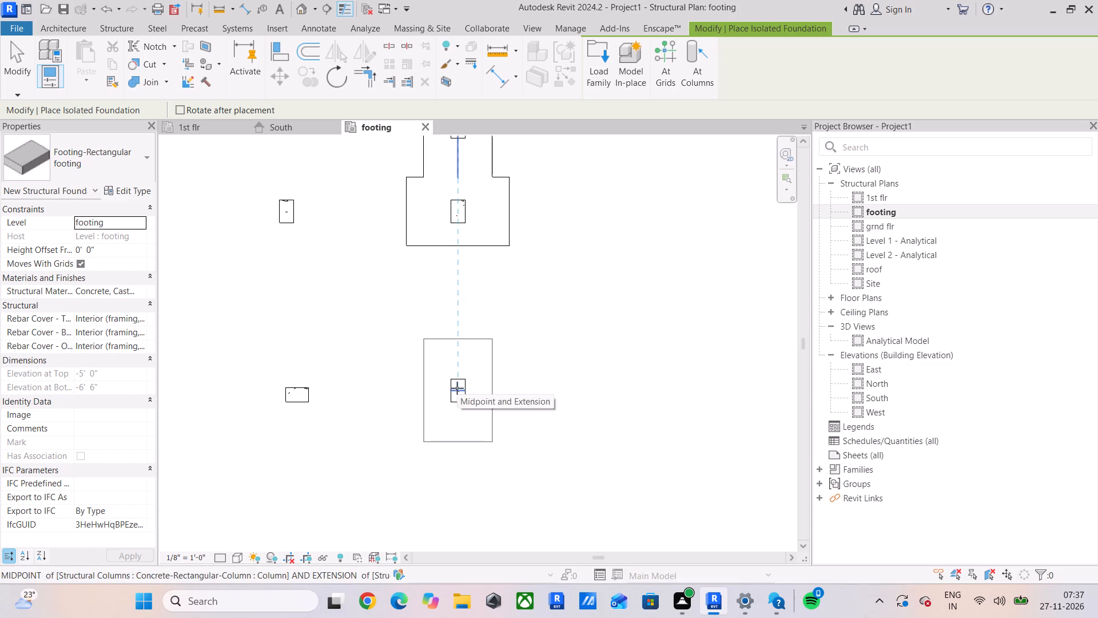
{"action": "scroll", "coordinate": [457, 388], "scroll_direction": "up", "scroll_amount": 4}
{"action": "left_click", "coordinate": [459, 391]}
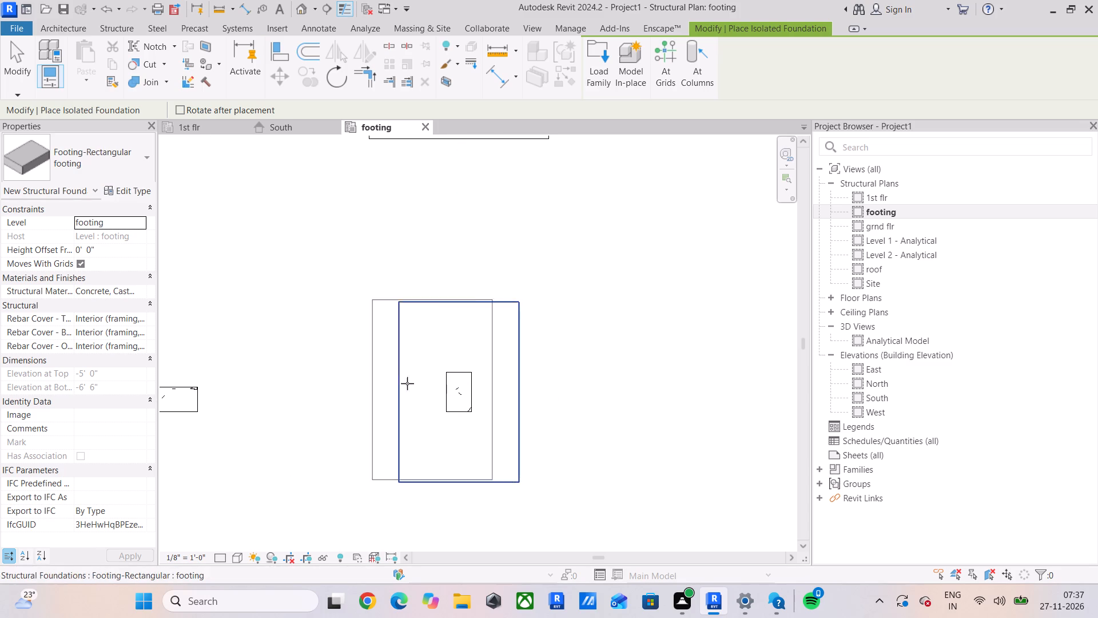
Centre footings with their long side east-west on the lower interior column and the south-row column below it.
{"action": "scroll", "coordinate": [367, 367], "scroll_direction": "down", "scroll_amount": 5}
{"action": "middle_click_drag", "start_coordinate": [364, 367], "coordinate": [497, 352]}
{"action": "key", "text": "space"}
{"action": "key", "text": "space"}
{"action": "scroll", "coordinate": [403, 369], "scroll_direction": "up", "scroll_amount": 1}
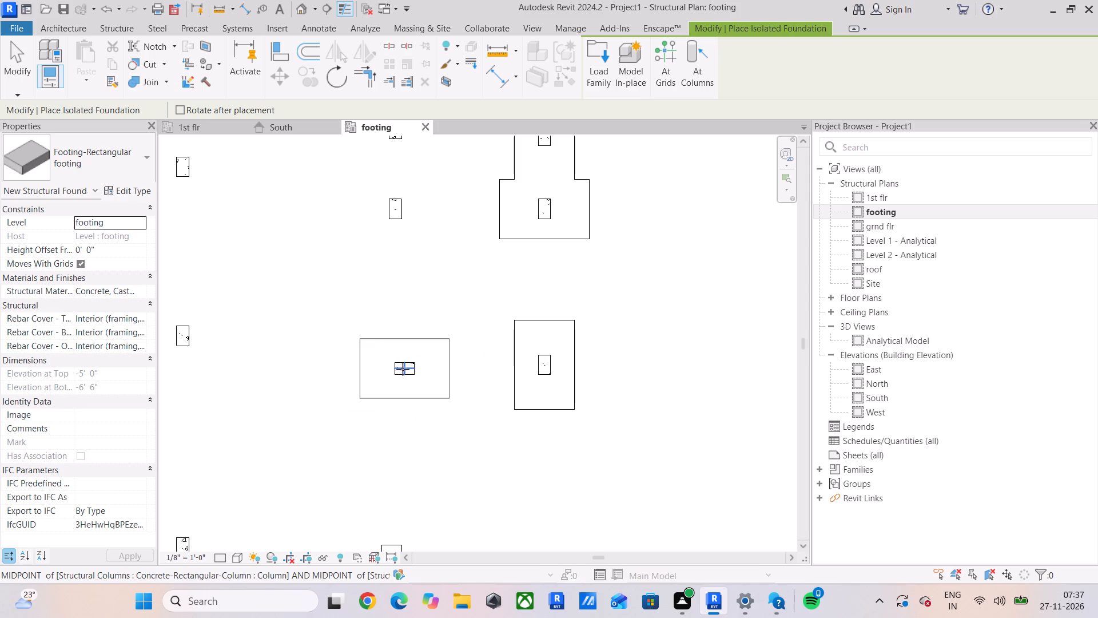
{"action": "scroll", "coordinate": [403, 369], "scroll_direction": "up", "scroll_amount": 3}
{"action": "left_click", "coordinate": [406, 369]}
{"action": "scroll", "coordinate": [422, 383], "scroll_direction": "down", "scroll_amount": 4}
{"action": "middle_click_drag", "start_coordinate": [427, 383], "coordinate": [440, 266]}
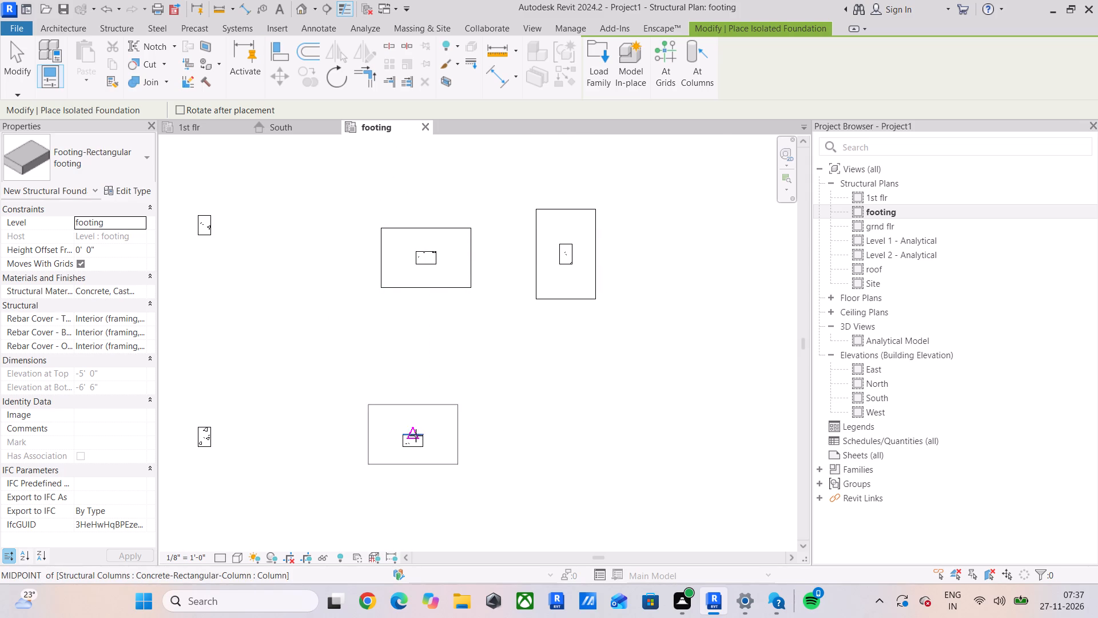
{"action": "left_click", "coordinate": [411, 439]}
Centre north-south footings on the southwest column and the next west column above it.
{"action": "middle_click_drag", "start_coordinate": [297, 439], "coordinate": [394, 402]}
{"action": "key", "text": "space"}
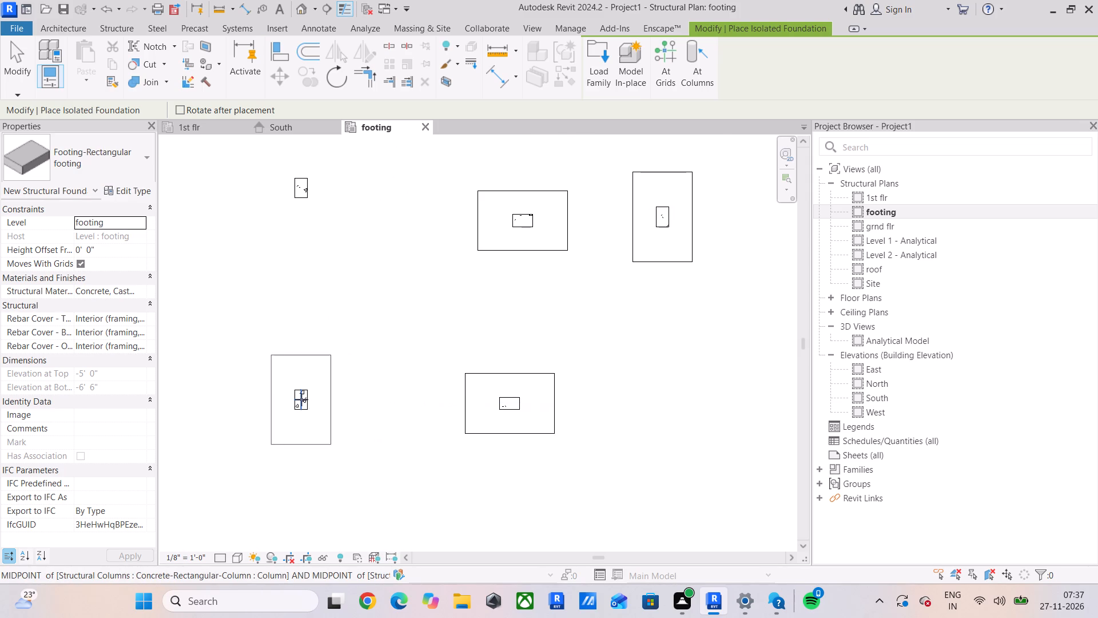
{"action": "scroll", "coordinate": [301, 399], "scroll_direction": "up", "scroll_amount": 2}
{"action": "left_click", "coordinate": [301, 399]}
{"action": "scroll", "coordinate": [311, 271], "scroll_direction": "down", "scroll_amount": 3}
{"action": "middle_click_drag", "start_coordinate": [311, 271], "coordinate": [337, 441]}
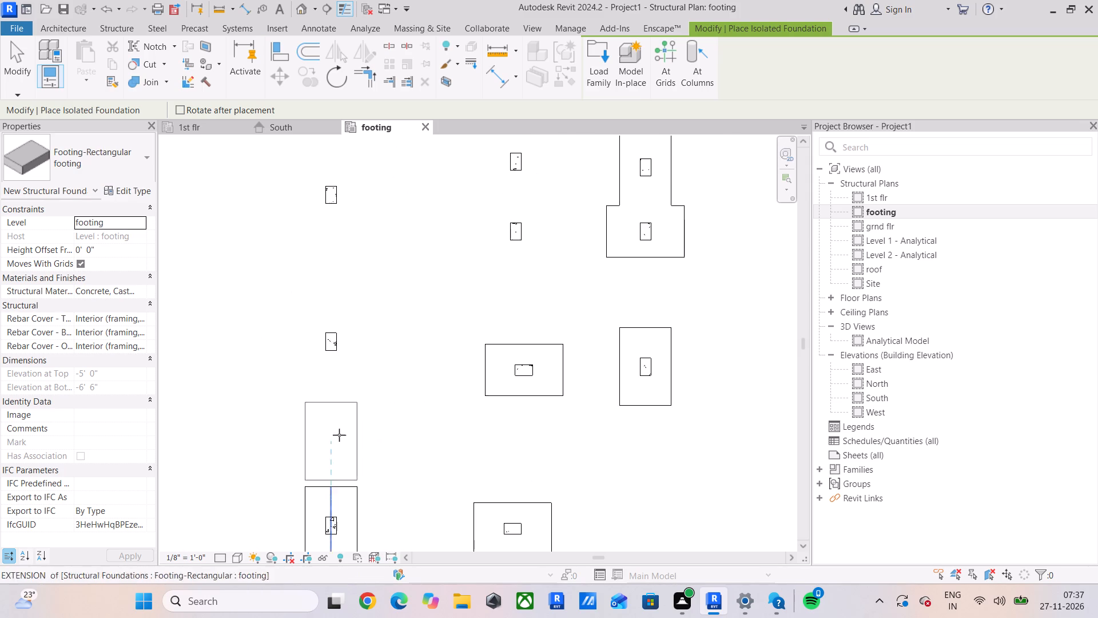
{"action": "scroll", "coordinate": [331, 342], "scroll_direction": "up", "scroll_amount": 4}
{"action": "left_click", "coordinate": [332, 344]}
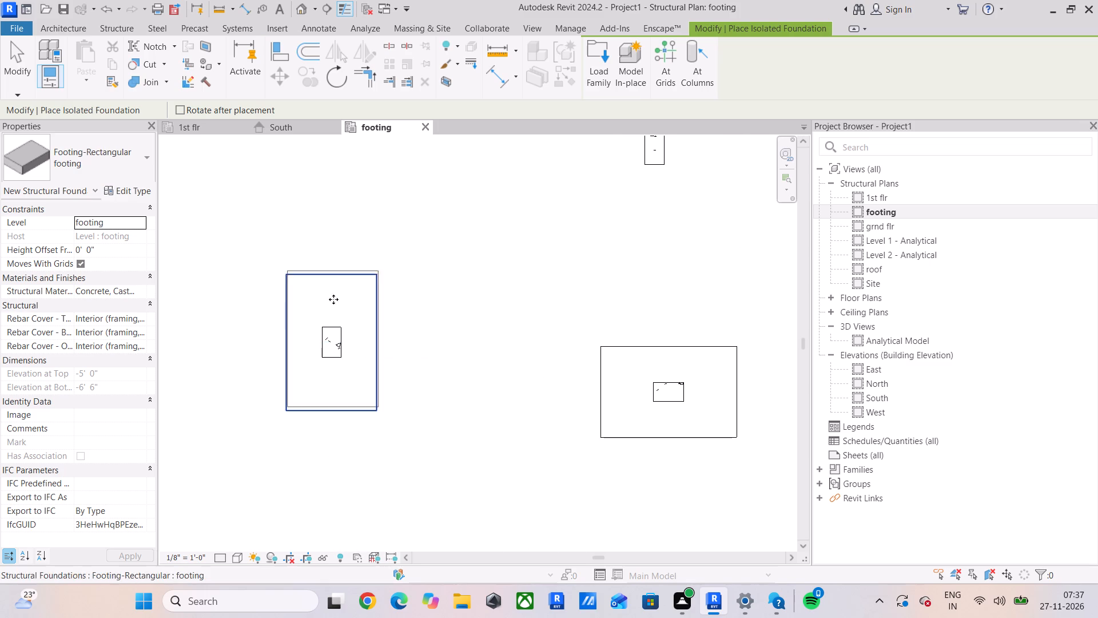
Centre a footing with its long side north-south on the west column directly below the northwest corner column.
{"action": "scroll", "coordinate": [333, 262], "scroll_direction": "down", "scroll_amount": 4}
{"action": "middle_click_drag", "start_coordinate": [333, 272], "coordinate": [338, 422]}
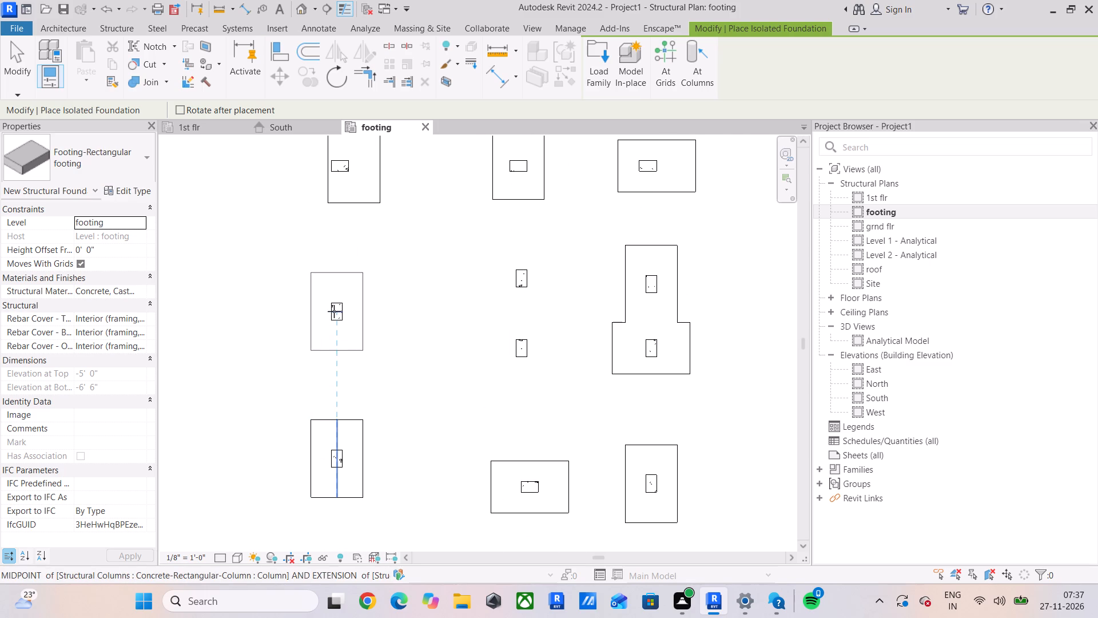
{"action": "left_click", "coordinate": [334, 311]}
{"action": "middle_click_drag", "start_coordinate": [337, 291], "coordinate": [337, 454]}
{"action": "scroll", "coordinate": [335, 349], "scroll_direction": "up", "scroll_amount": 3}
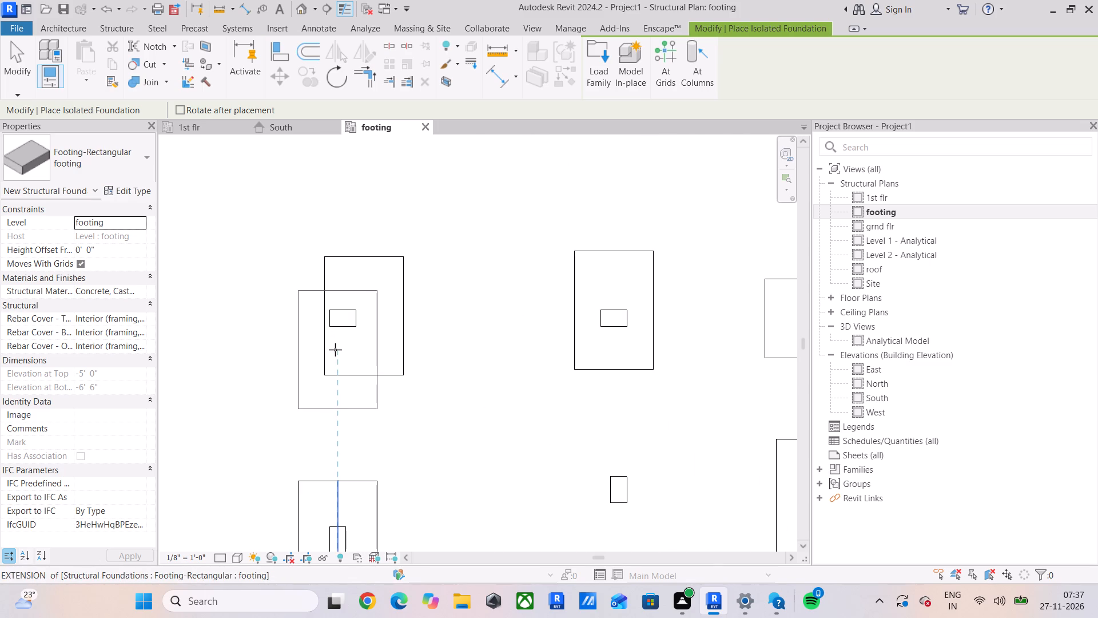
{"action": "key", "text": "Escape"}
{"action": "key", "text": "Escape"}
{"action": "key", "text": "Escape"}
Rotate the northwest corner footing so its long side runs east-west, and align both its centrelines with its column's.
{"action": "middle_click_drag", "start_coordinate": [364, 374], "coordinate": [395, 343]}
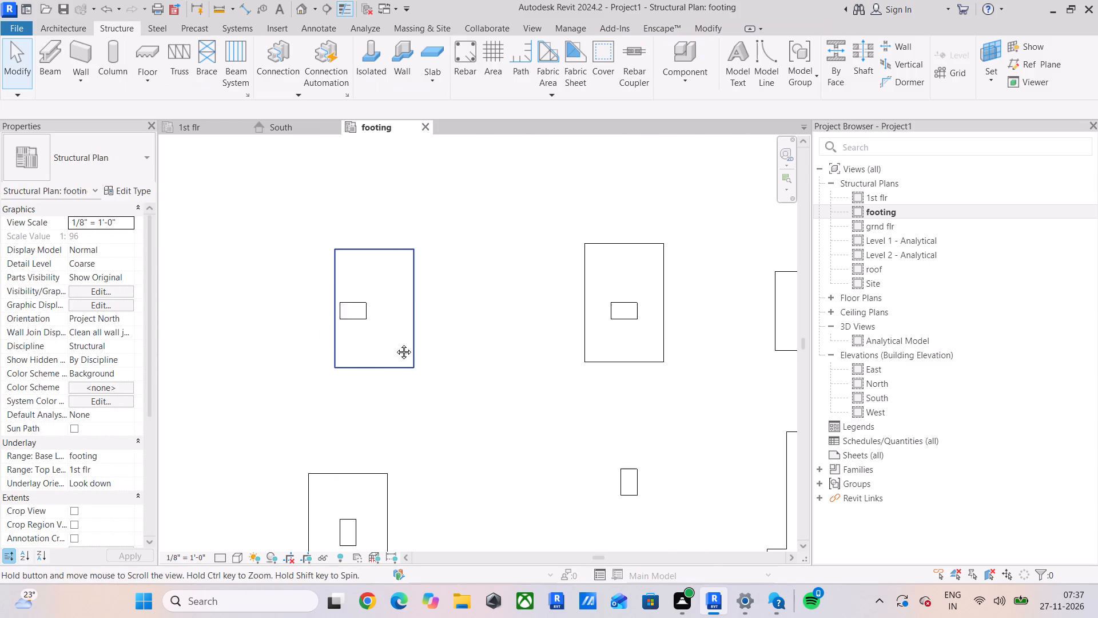
{"action": "middle_click_drag", "start_coordinate": [395, 343], "coordinate": [416, 305]}
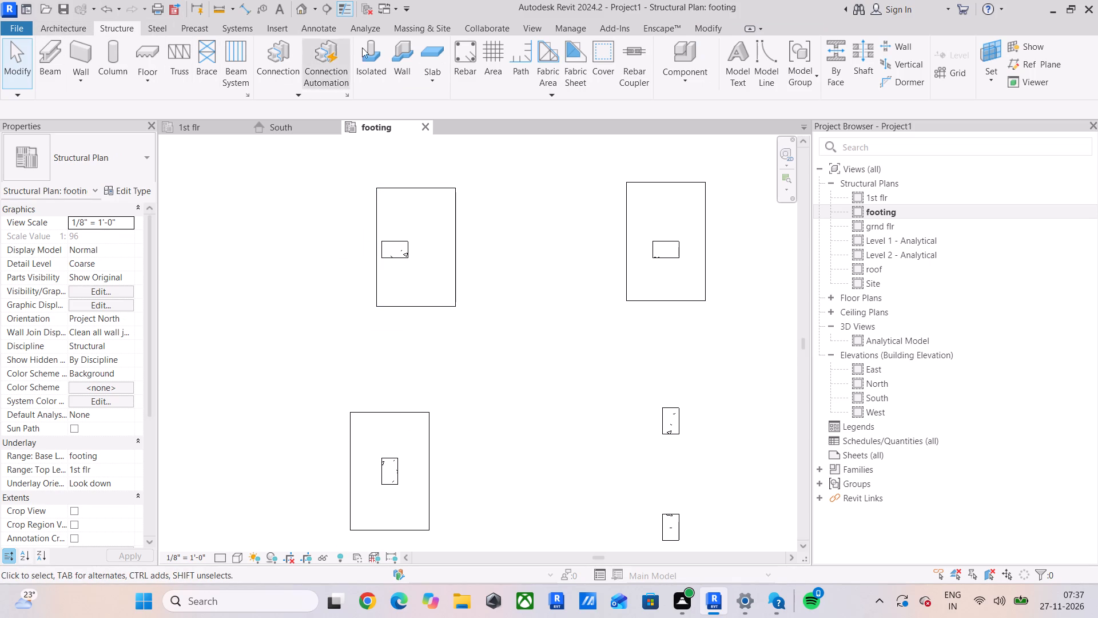
{"action": "left_click", "coordinate": [714, 28]}
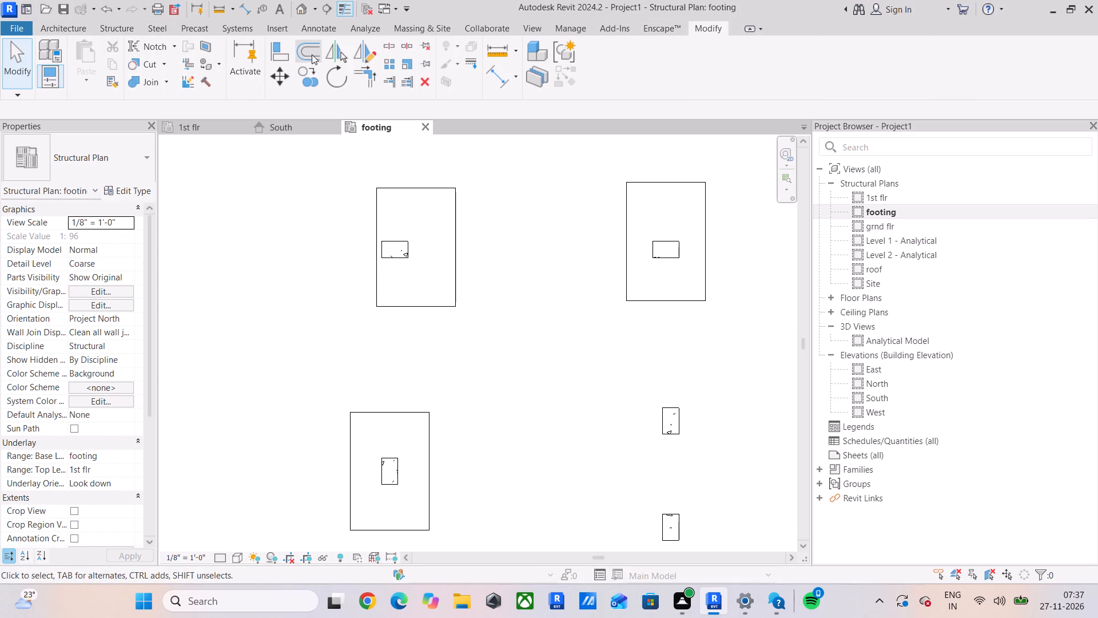
{"action": "left_click", "coordinate": [282, 50]}
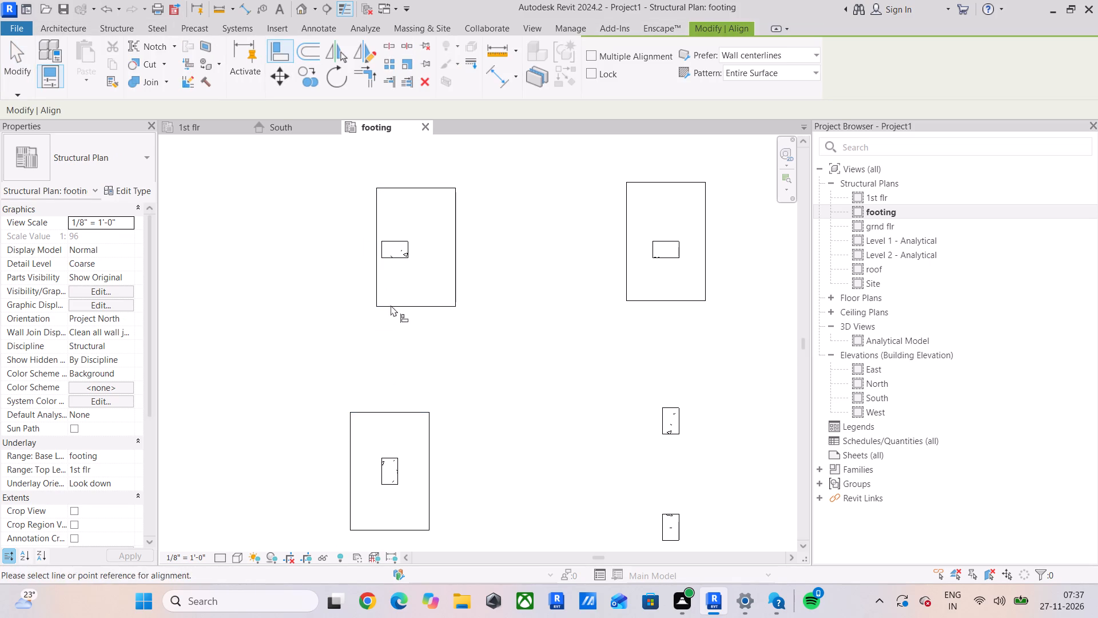
{"action": "scroll", "coordinate": [399, 249], "scroll_direction": "up", "scroll_amount": 4}
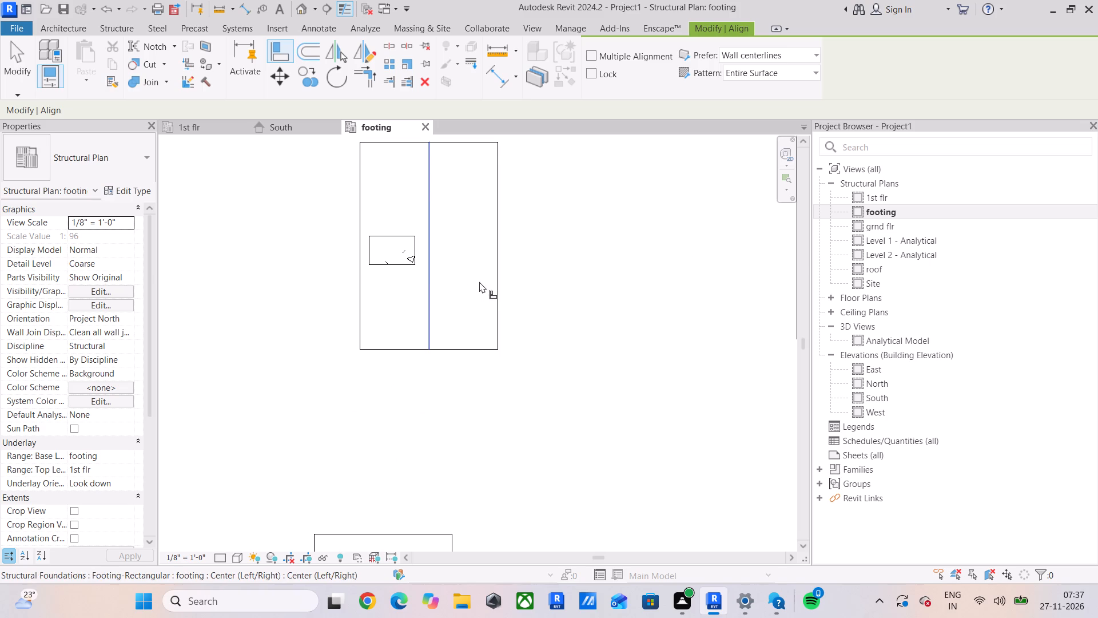
{"action": "key", "text": "Escape"}
{"action": "left_click", "coordinate": [502, 293]}
{"action": "key", "text": "space"}
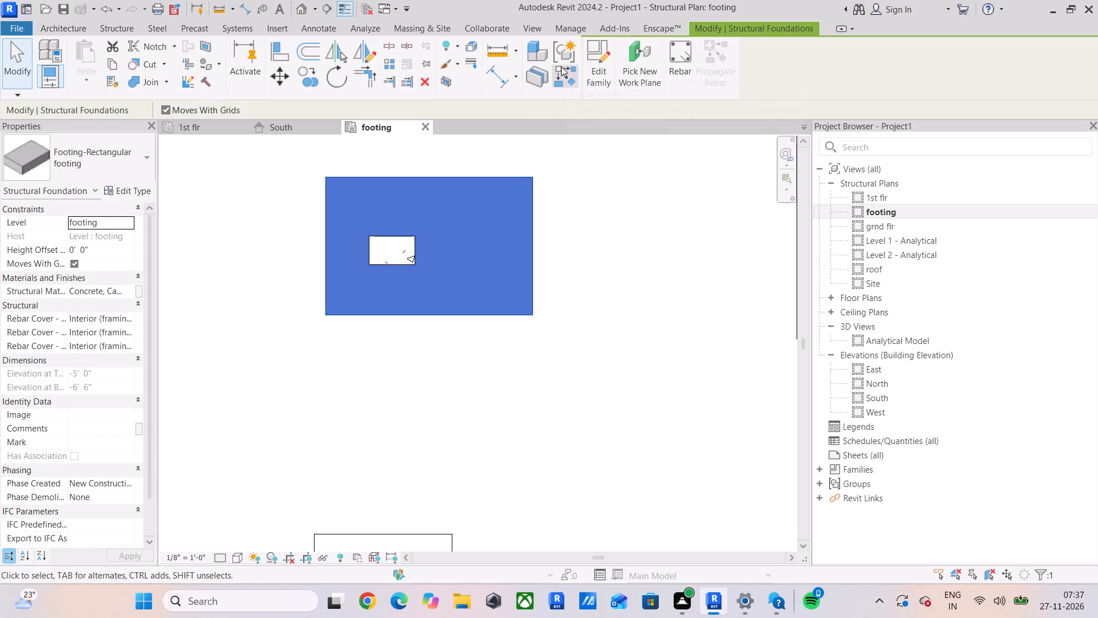
{"action": "left_click", "coordinate": [270, 54]}
{"action": "scroll", "coordinate": [388, 235], "scroll_direction": "up", "scroll_amount": 1}
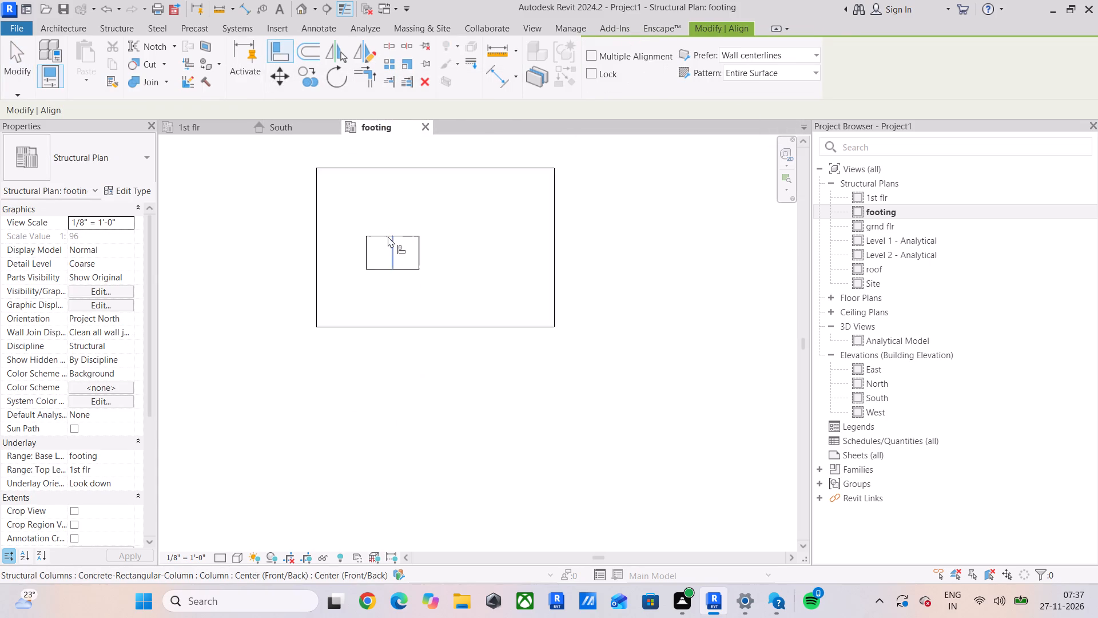
{"action": "scroll", "coordinate": [388, 236], "scroll_direction": "up", "scroll_amount": 1}
{"action": "left_click", "coordinate": [391, 250]}
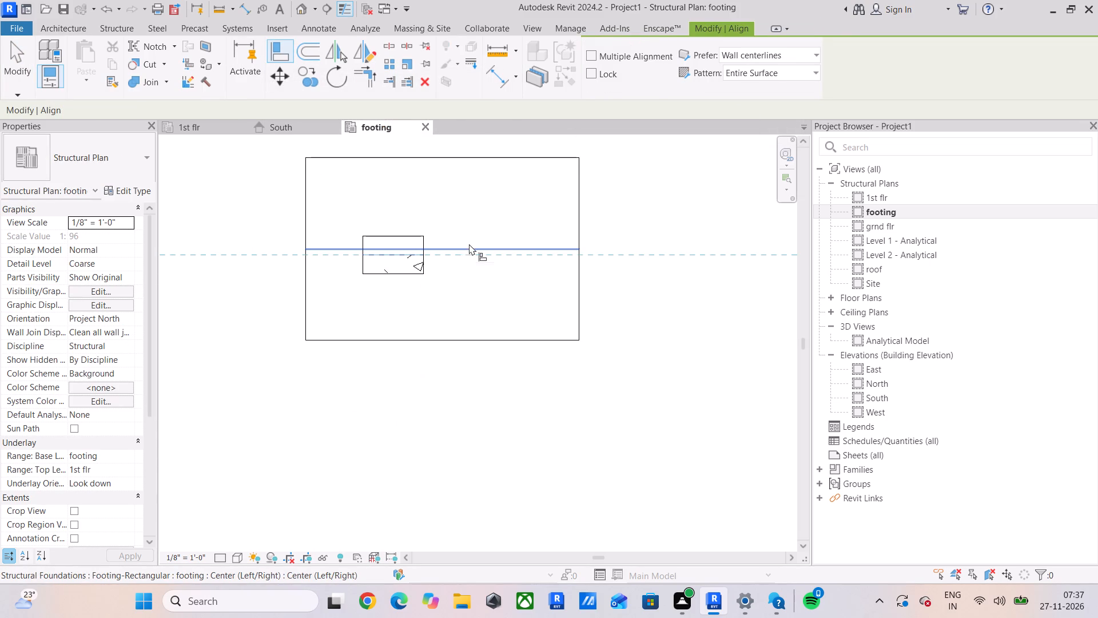
{"action": "left_click", "coordinate": [469, 244]}
{"action": "left_click", "coordinate": [397, 240]}
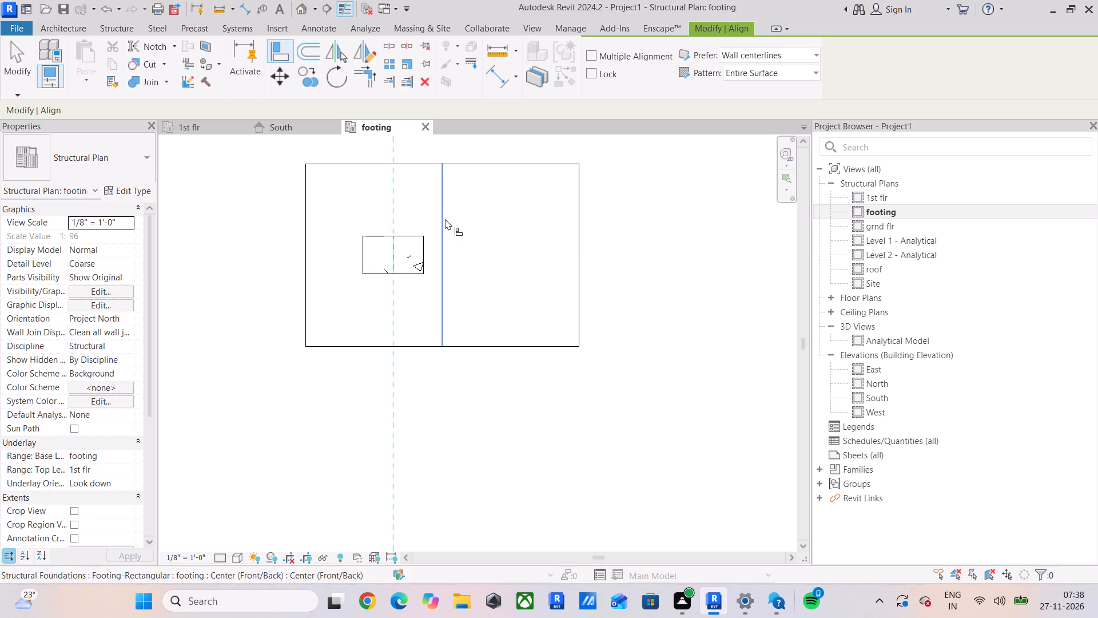
{"action": "left_click", "coordinate": [445, 219]}
Rotate the middle north-row footing so its long side runs east-west, and align both its centrelines with its column's.
{"action": "scroll", "coordinate": [448, 221], "scroll_direction": "down", "scroll_amount": 5}
{"action": "middle_click_drag", "start_coordinate": [475, 226], "coordinate": [180, 240]}
{"action": "middle_click_drag", "start_coordinate": [452, 251], "coordinate": [439, 281]}
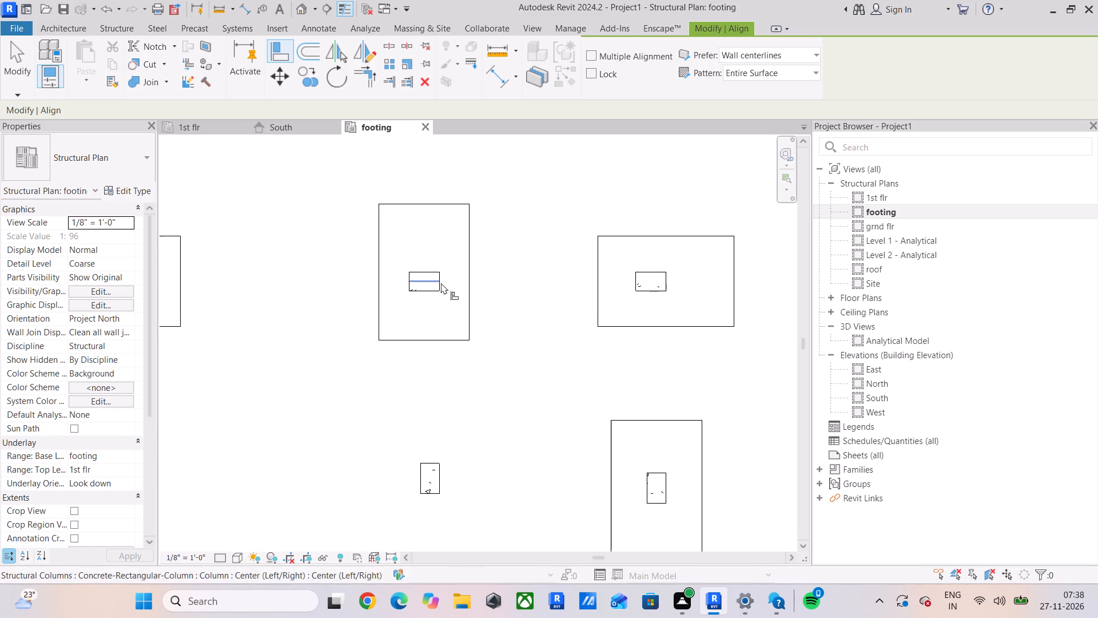
{"action": "key", "text": "Escape"}
{"action": "left_click", "coordinate": [467, 225]}
{"action": "key", "text": "Escape"}
{"action": "key", "text": "Escape"}
{"action": "left_click", "coordinate": [469, 238]}
{"action": "key", "text": "space"}
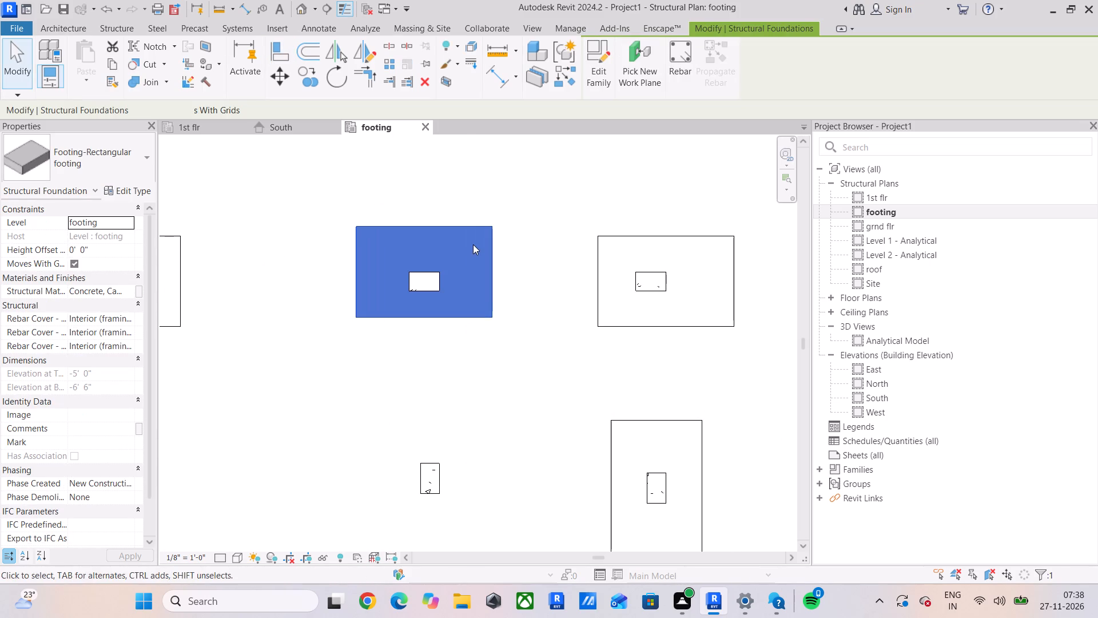
{"action": "left_click", "coordinate": [281, 60]}
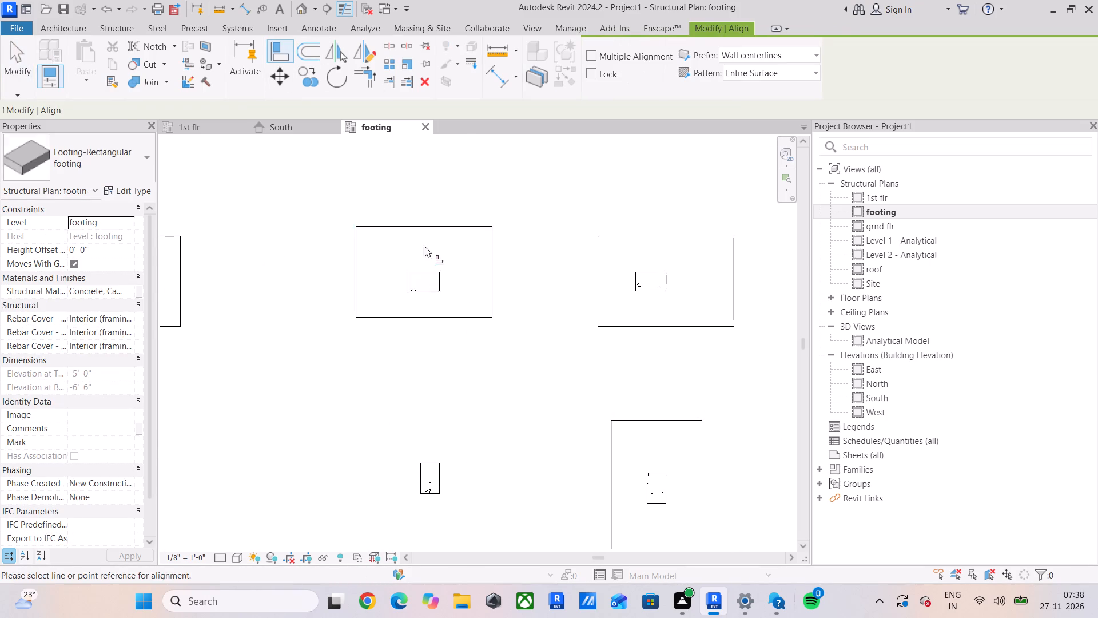
{"action": "scroll", "coordinate": [459, 283], "scroll_direction": "up", "scroll_amount": 4}
{"action": "left_click", "coordinate": [388, 280]}
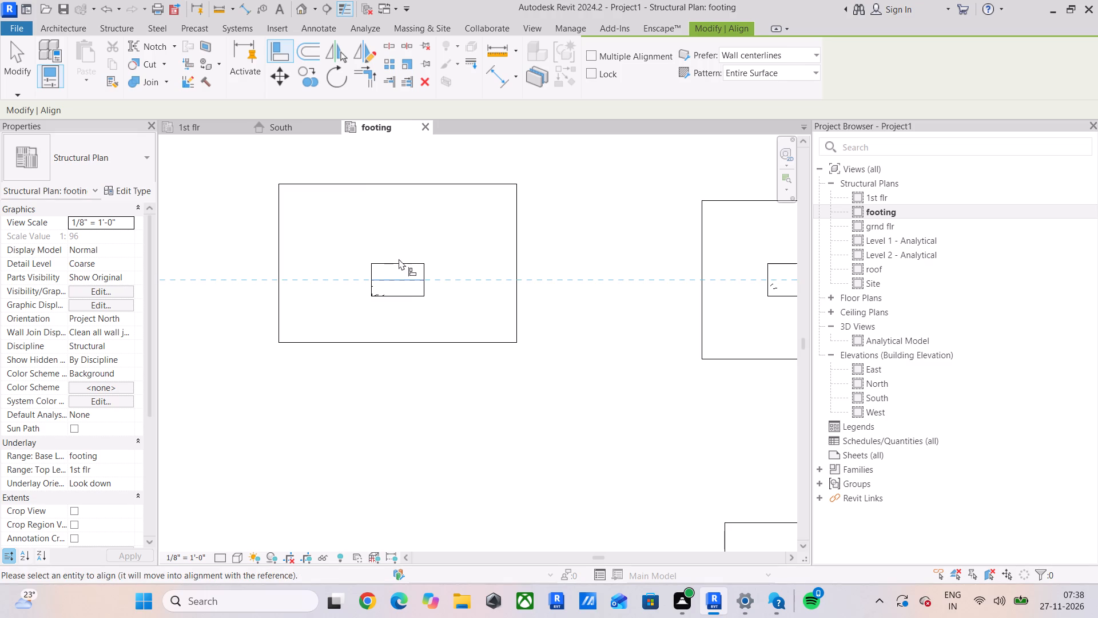
{"action": "left_click", "coordinate": [401, 260]}
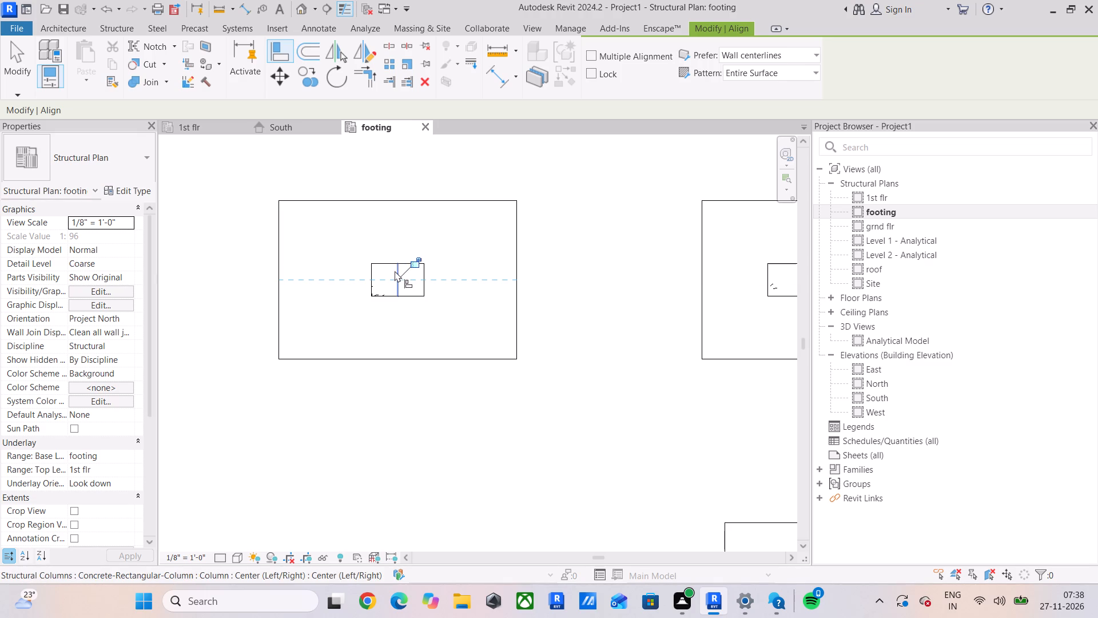
{"action": "left_click", "coordinate": [393, 268]}
{"action": "left_click", "coordinate": [398, 247]}
Align both centrelines of the northeast corner footing with the centrelines of its column.
{"action": "middle_click_drag", "start_coordinate": [515, 270], "coordinate": [194, 285]}
{"action": "left_click", "coordinate": [472, 294]}
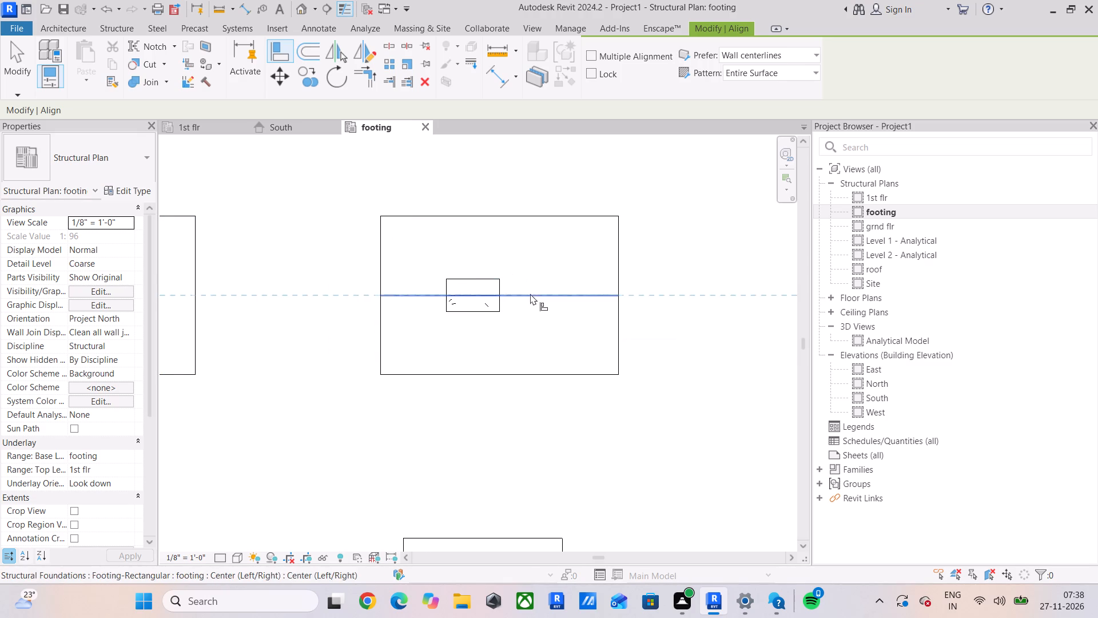
{"action": "left_click", "coordinate": [530, 294]}
{"action": "left_click", "coordinate": [474, 284]}
{"action": "left_click", "coordinate": [475, 253]}
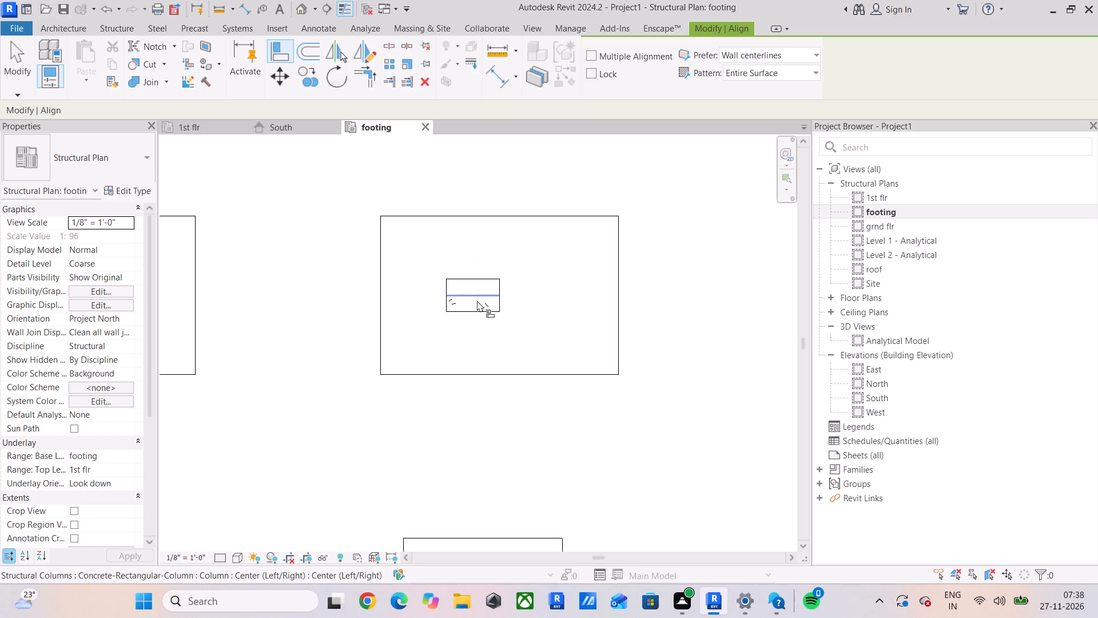
{"action": "left_click", "coordinate": [468, 280]}
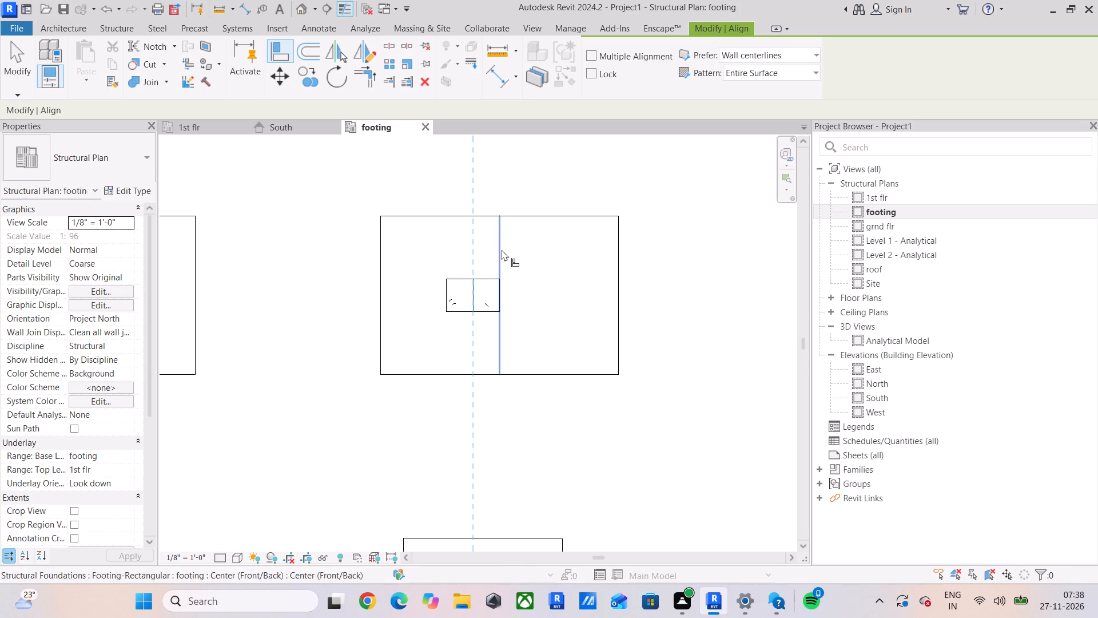
{"action": "left_click", "coordinate": [502, 249]}
Rotate the upper of the two closely spaced east footings so its long side runs east-west.
{"action": "scroll", "coordinate": [511, 318], "scroll_direction": "down", "scroll_amount": 5}
{"action": "middle_click_drag", "start_coordinate": [515, 326], "coordinate": [507, 205]}
{"action": "scroll", "coordinate": [507, 205], "scroll_direction": "up", "scroll_amount": 1}
{"action": "middle_click_drag", "start_coordinate": [497, 390], "coordinate": [520, 290]}
{"action": "middle_click_drag", "start_coordinate": [460, 366], "coordinate": [483, 351]}
{"action": "key", "text": "Escape"}
{"action": "left_click", "coordinate": [490, 307]}
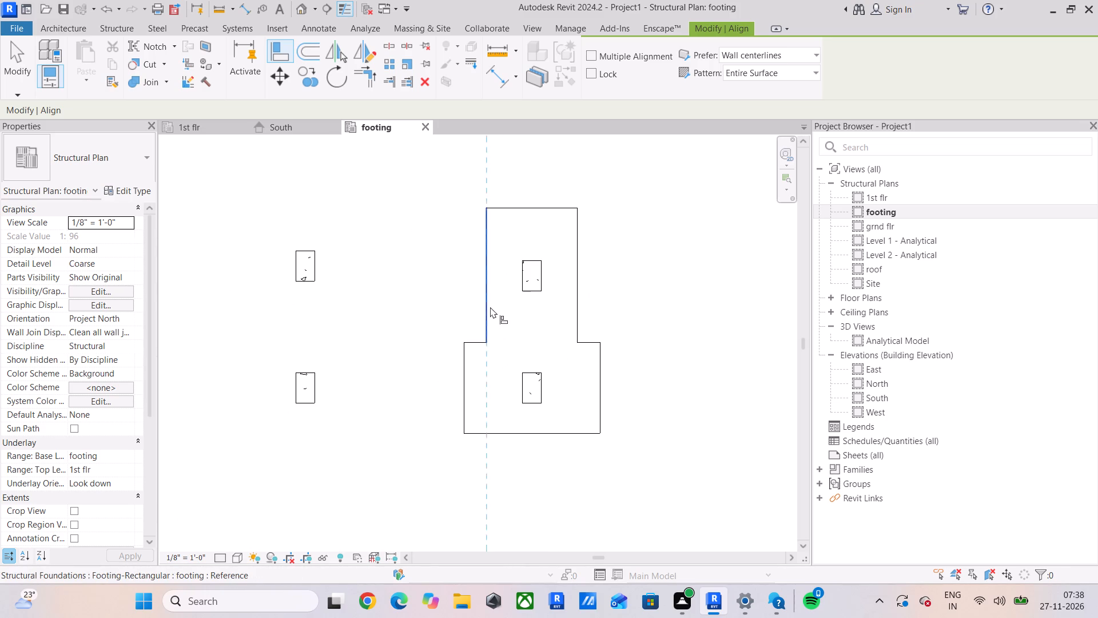
{"action": "key", "text": "Escape"}
{"action": "key", "text": "Escape"}
{"action": "left_click", "coordinate": [491, 306]}
{"action": "key", "text": "space"}
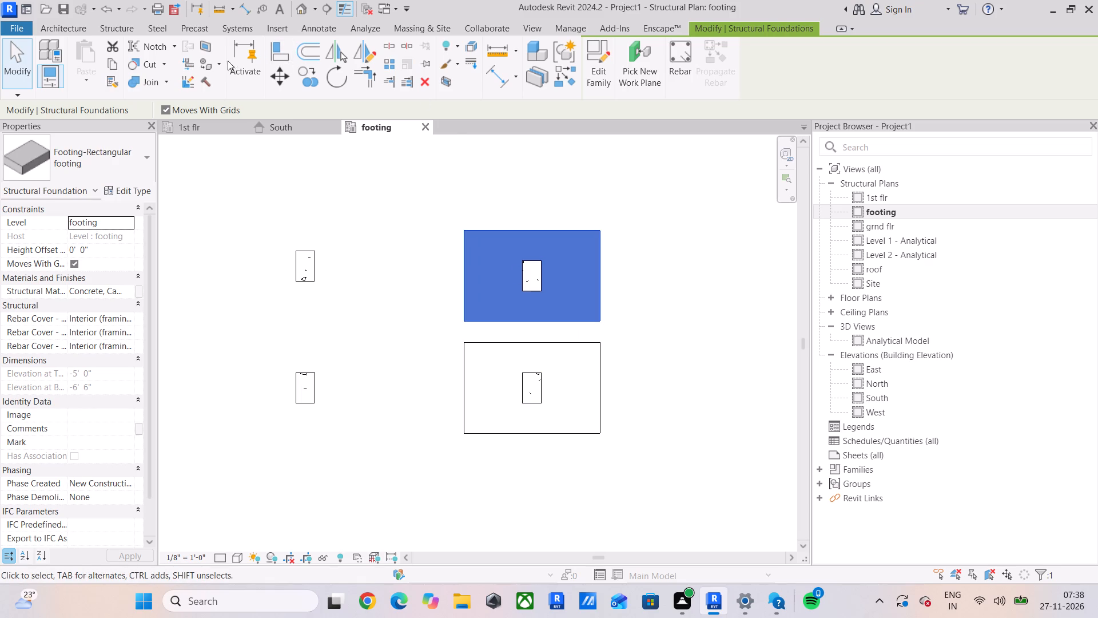
Align the lower of the two closely spaced east footings with the north-south centreline of its column.
{"action": "left_click", "coordinate": [280, 58]}
{"action": "scroll", "coordinate": [535, 394], "scroll_direction": "up", "scroll_amount": 7}
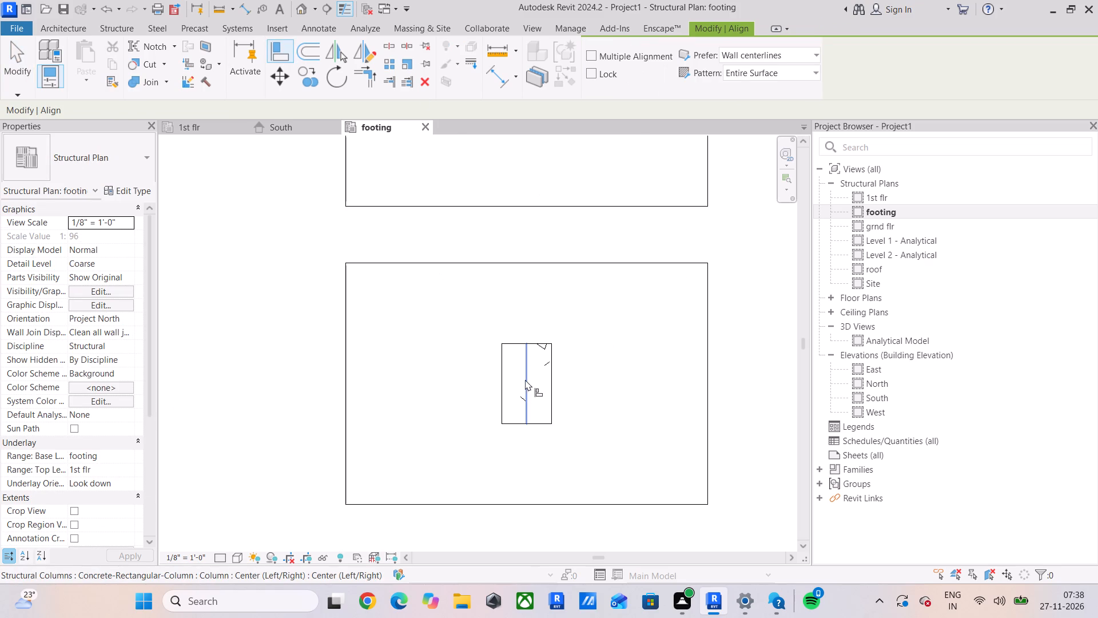
{"action": "left_click_drag", "start_coordinate": [539, 383], "coordinate": [551, 382]}
{"action": "left_click", "coordinate": [594, 377]}
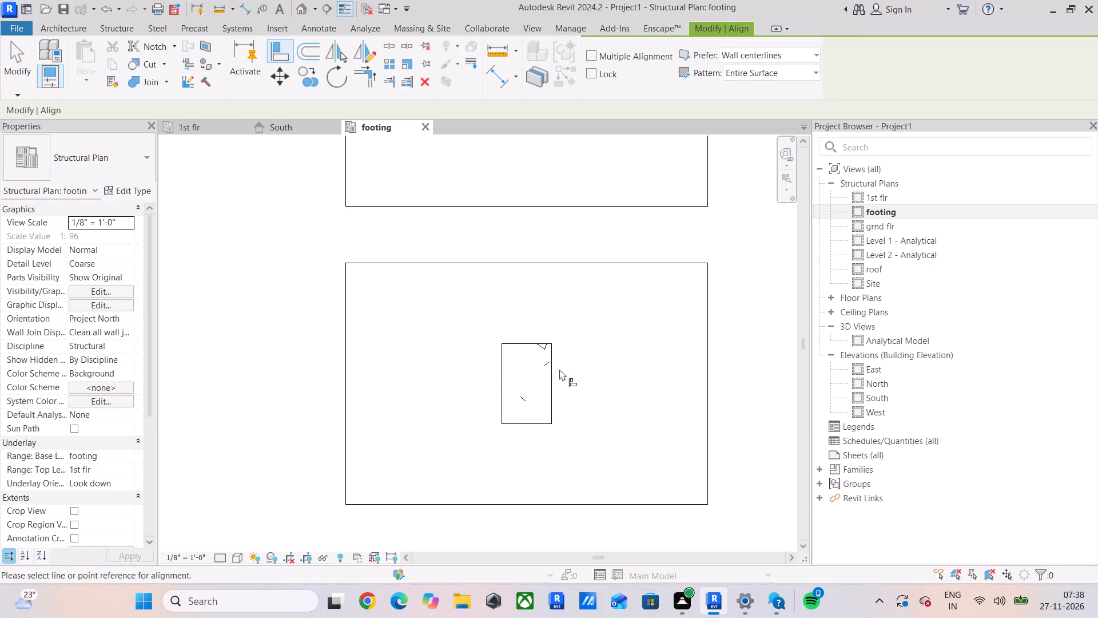
{"action": "left_click", "coordinate": [528, 360]}
{"action": "left_click", "coordinate": [529, 318]}
{"action": "middle_click_drag", "start_coordinate": [540, 286], "coordinate": [566, 438]}
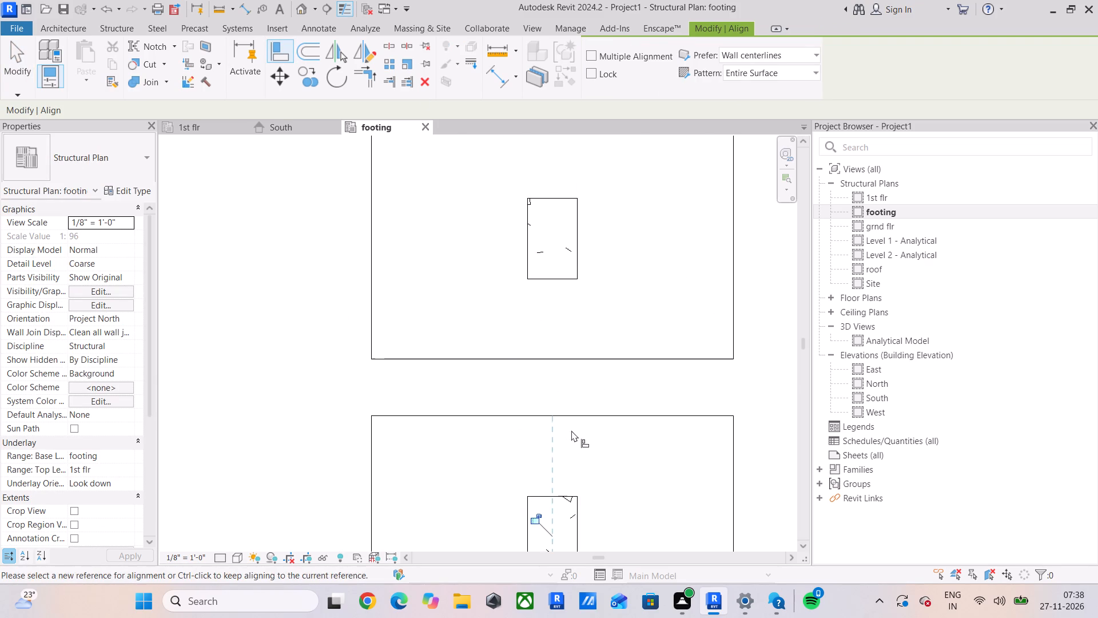
{"action": "scroll", "coordinate": [572, 424], "scroll_direction": "down", "scroll_amount": 9}
{"action": "scroll", "coordinate": [514, 402], "scroll_direction": "down", "scroll_amount": 4}
{"action": "middle_click_drag", "start_coordinate": [515, 403], "coordinate": [478, 266]}
{"action": "scroll", "coordinate": [488, 430], "scroll_direction": "up", "scroll_amount": 4}
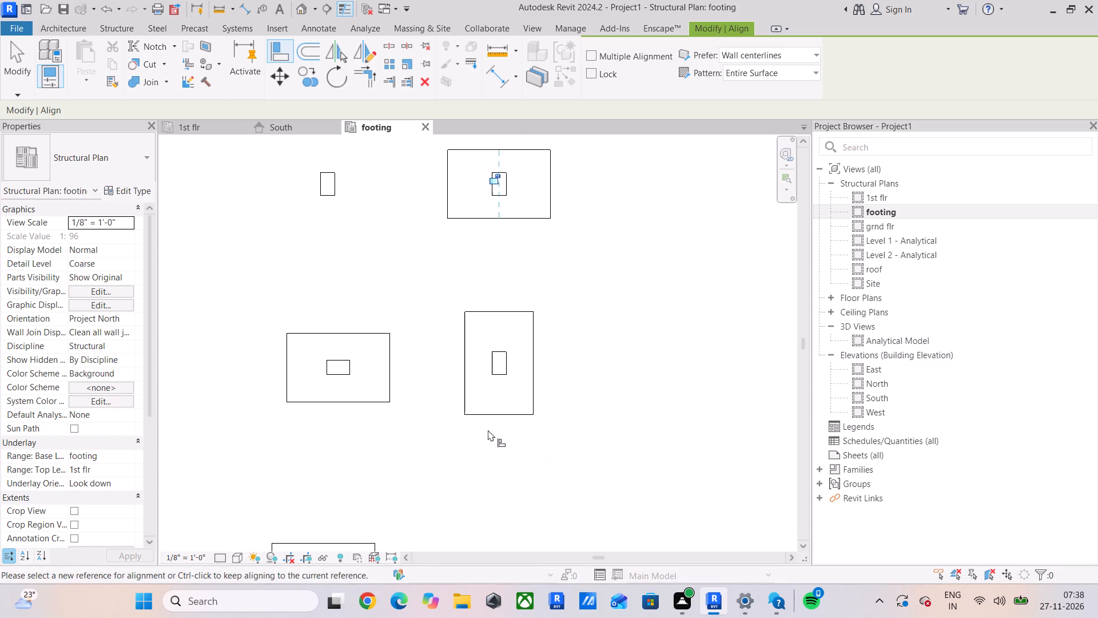
{"action": "middle_click_drag", "start_coordinate": [488, 351], "coordinate": [540, 474]}
{"action": "key", "text": "Escape"}
{"action": "key", "text": "Escape"}
Create similar footings with their long side east-west, centred on the two closely spaced interior columns, lower one first.
{"action": "left_click", "coordinate": [508, 334]}
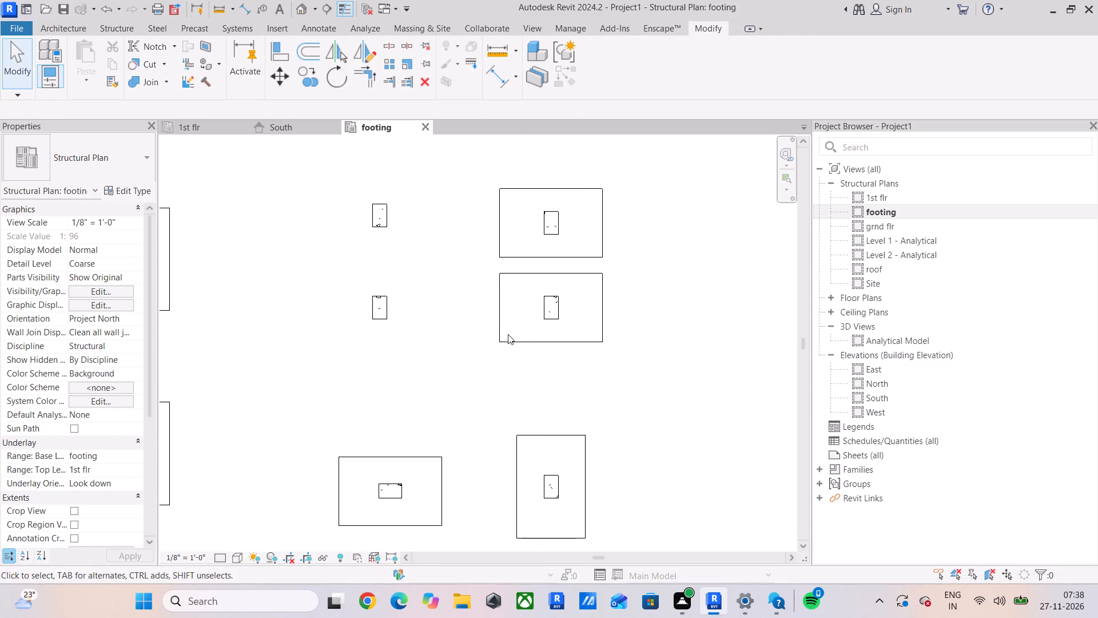
{"action": "left_click", "coordinate": [527, 343]}
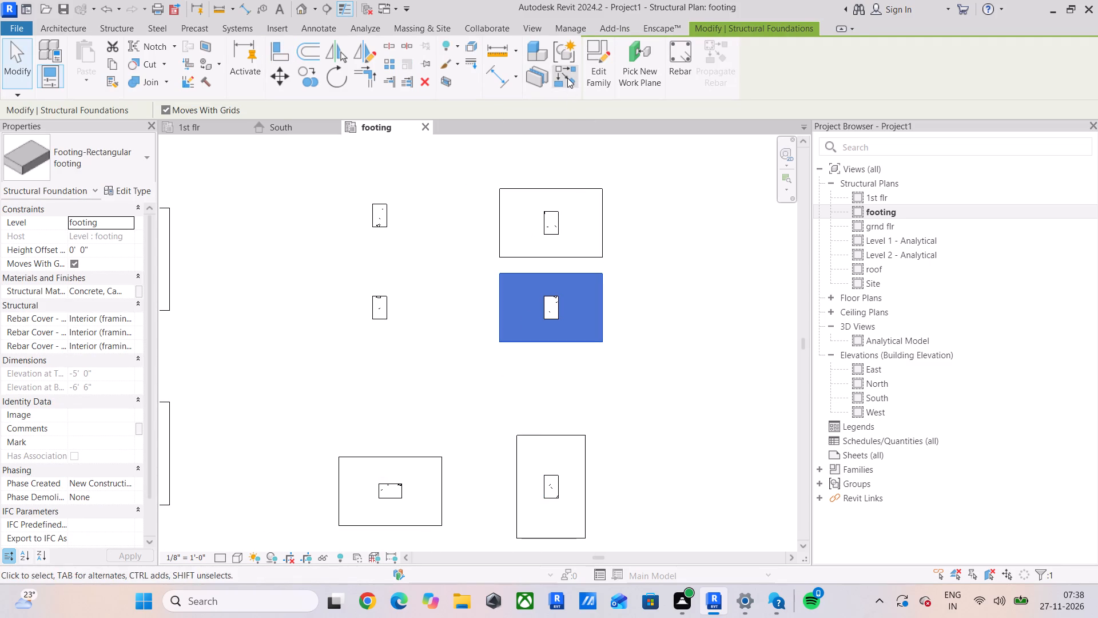
{"action": "left_click", "coordinate": [567, 78]}
{"action": "scroll", "coordinate": [379, 315], "scroll_direction": "up", "scroll_amount": 4}
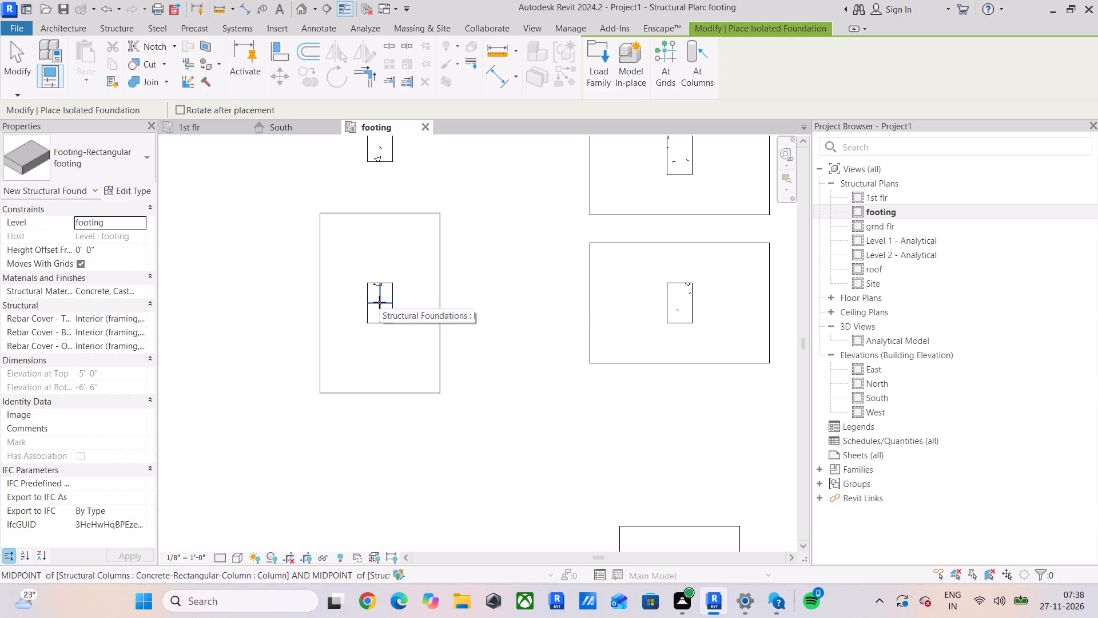
{"action": "key", "text": "space"}
{"action": "key", "text": "space"}
{"action": "left_click", "coordinate": [379, 302]}
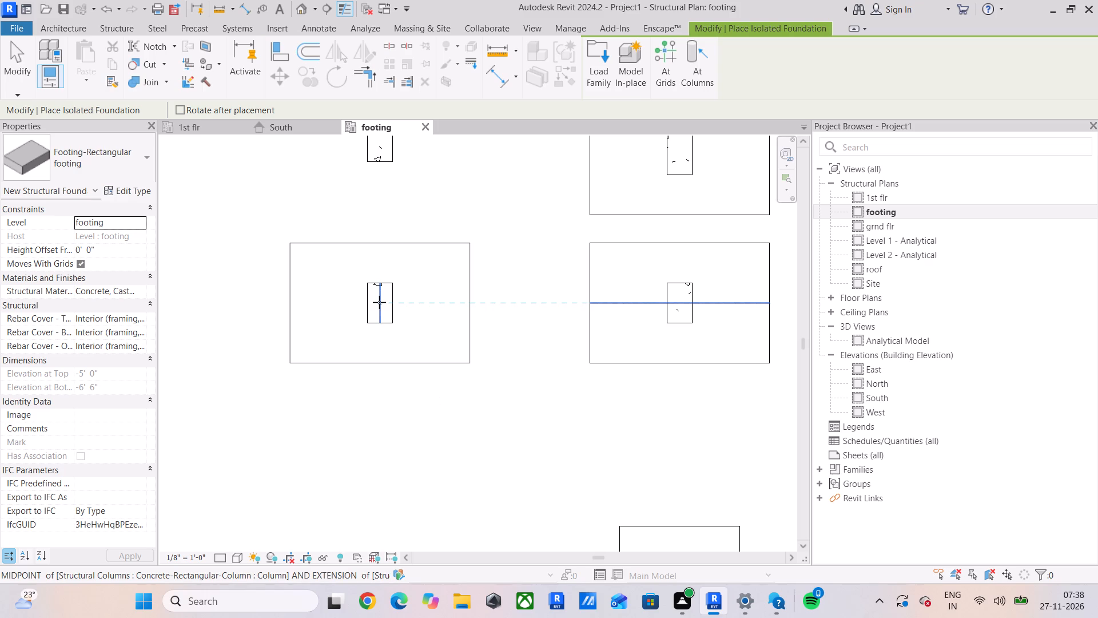
{"action": "middle_click_drag", "start_coordinate": [376, 268], "coordinate": [376, 437]}
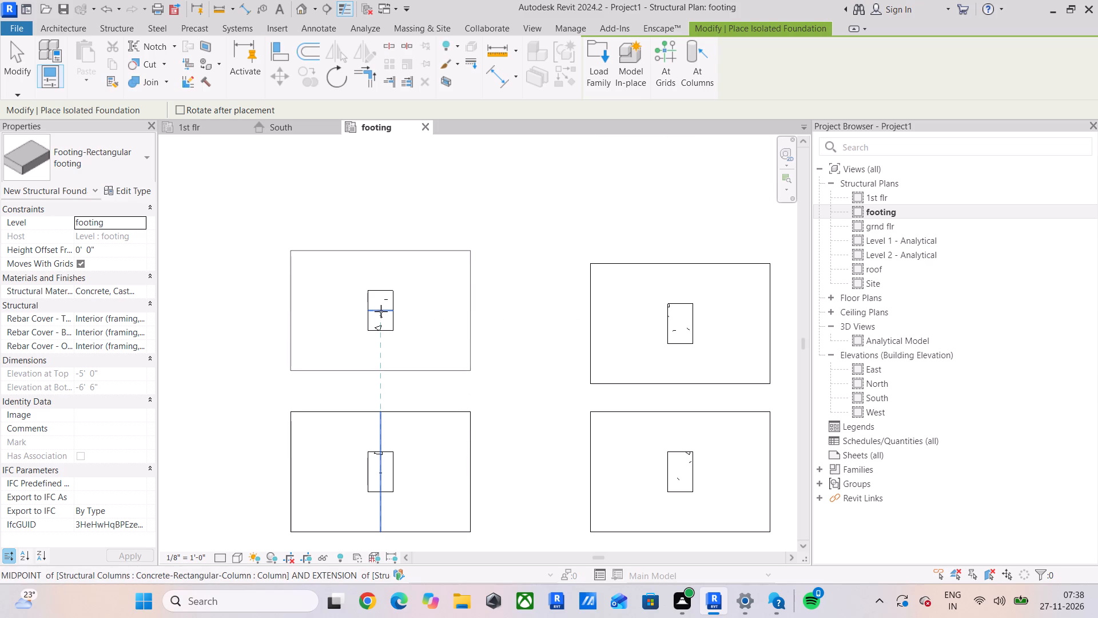
{"action": "left_click", "coordinate": [381, 311]}
{"action": "key", "text": "Escape"}
{"action": "scroll", "coordinate": [416, 366], "scroll_direction": "down", "scroll_amount": 3}
{"action": "key", "text": "Escape"}
{"action": "scroll", "coordinate": [421, 366], "scroll_direction": "down", "scroll_amount": 5}
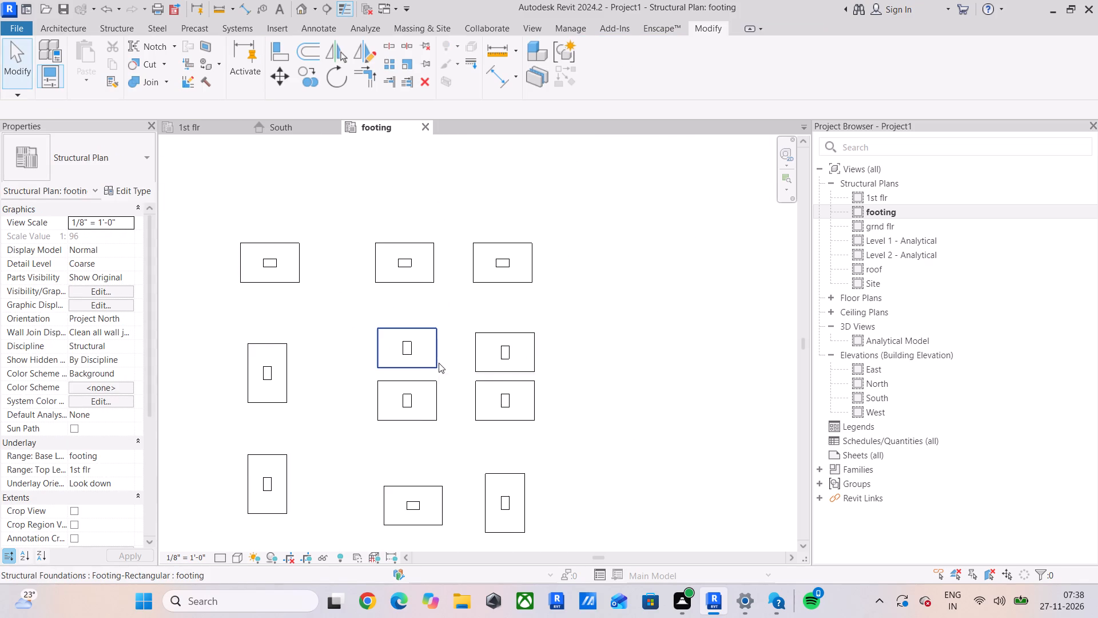
Align the bottom edges of the upper closely spaced interior column and footing with those of the neighbouring east column and footing.
{"action": "middle_click_drag", "start_coordinate": [439, 363], "coordinate": [459, 360]}
{"action": "scroll", "coordinate": [475, 355], "scroll_direction": "down", "scroll_amount": 3}
{"action": "scroll", "coordinate": [494, 374], "scroll_direction": "up", "scroll_amount": 4}
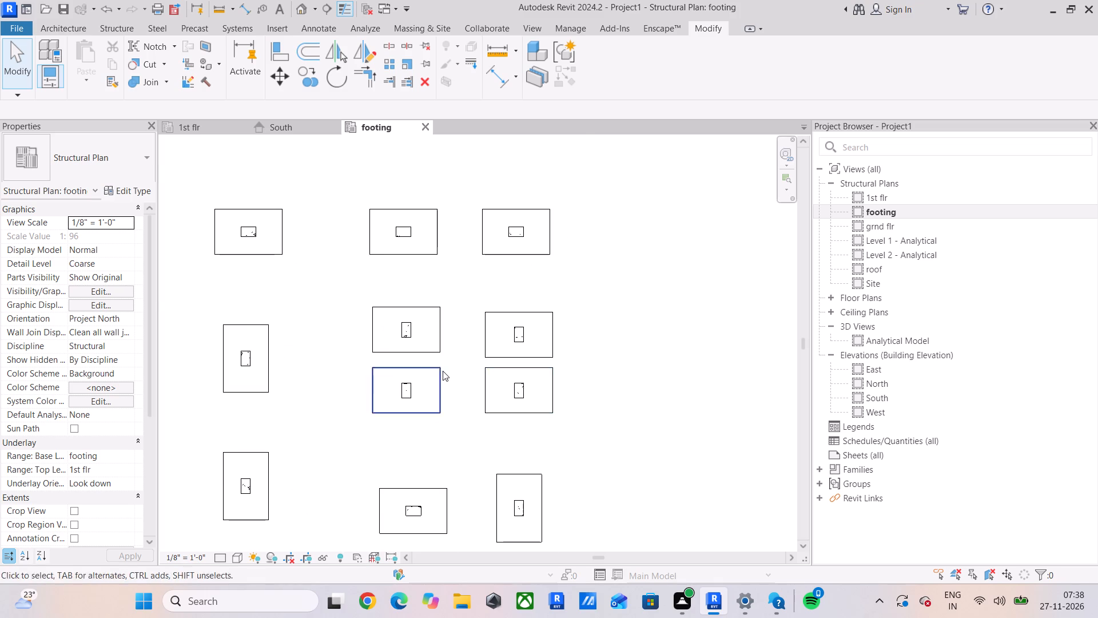
{"action": "scroll", "coordinate": [441, 369], "scroll_direction": "up", "scroll_amount": 4}
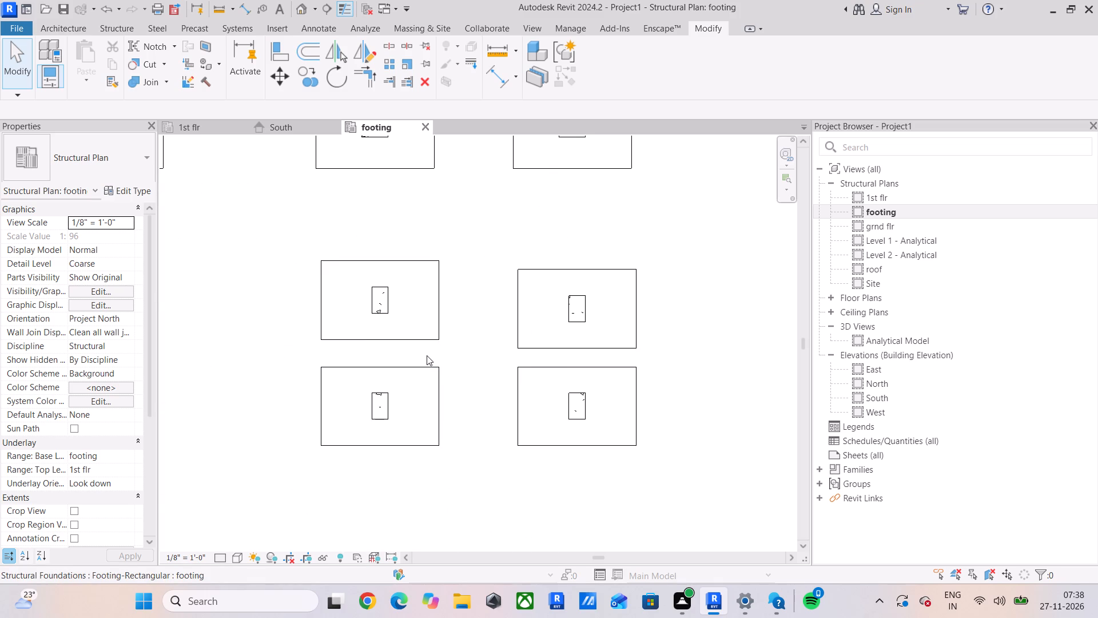
{"action": "left_click", "coordinate": [279, 57]}
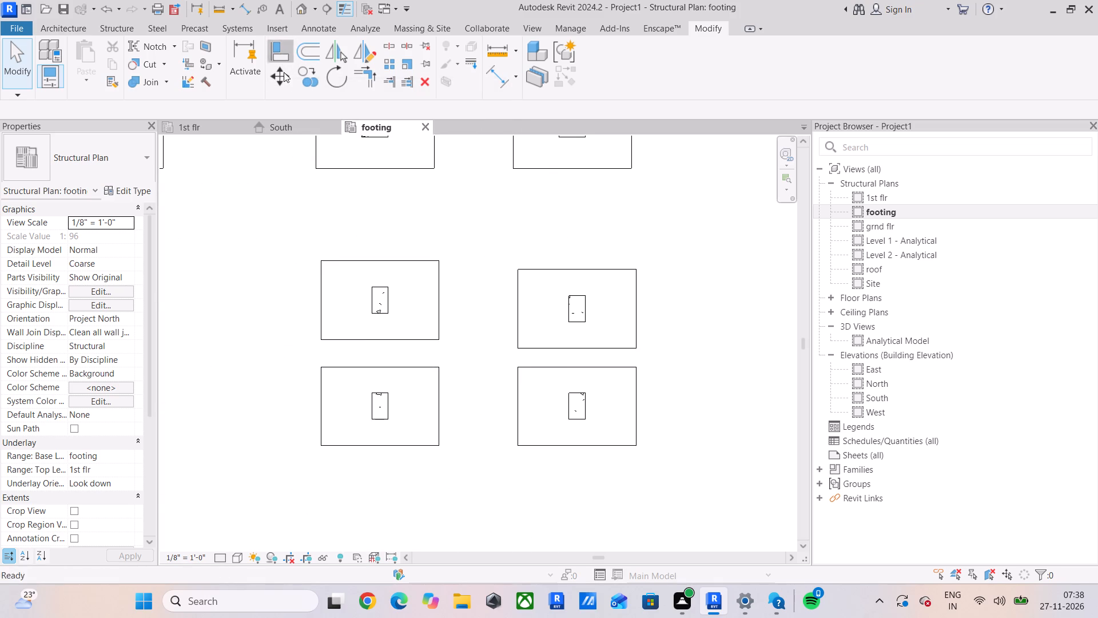
{"action": "scroll", "coordinate": [612, 387], "scroll_direction": "up", "scroll_amount": 3}
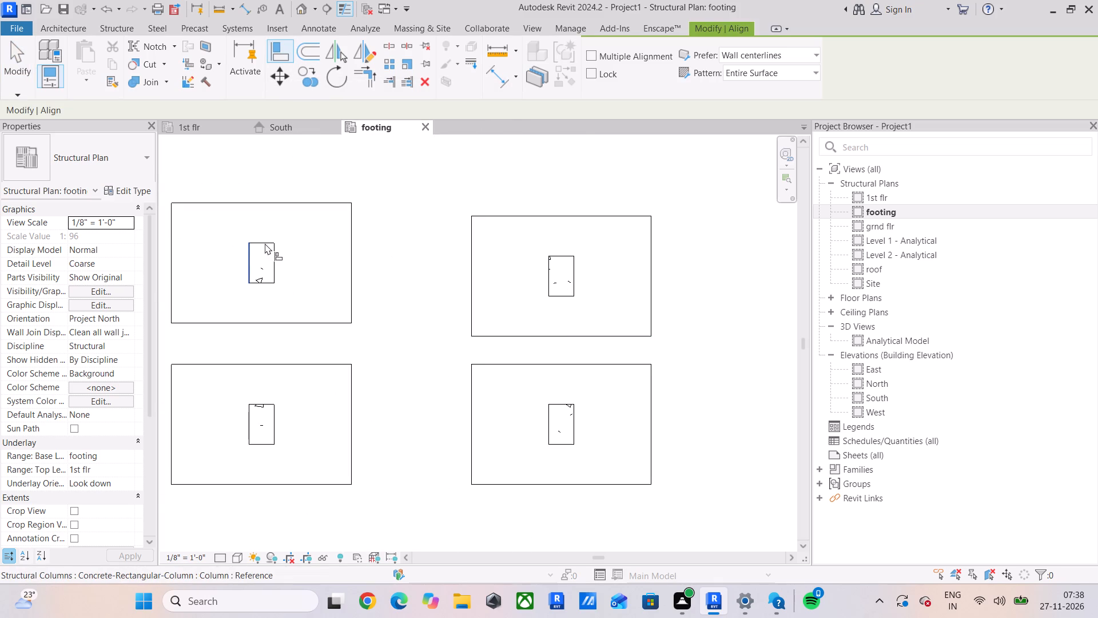
{"action": "scroll", "coordinate": [265, 243], "scroll_direction": "up", "scroll_amount": 3}
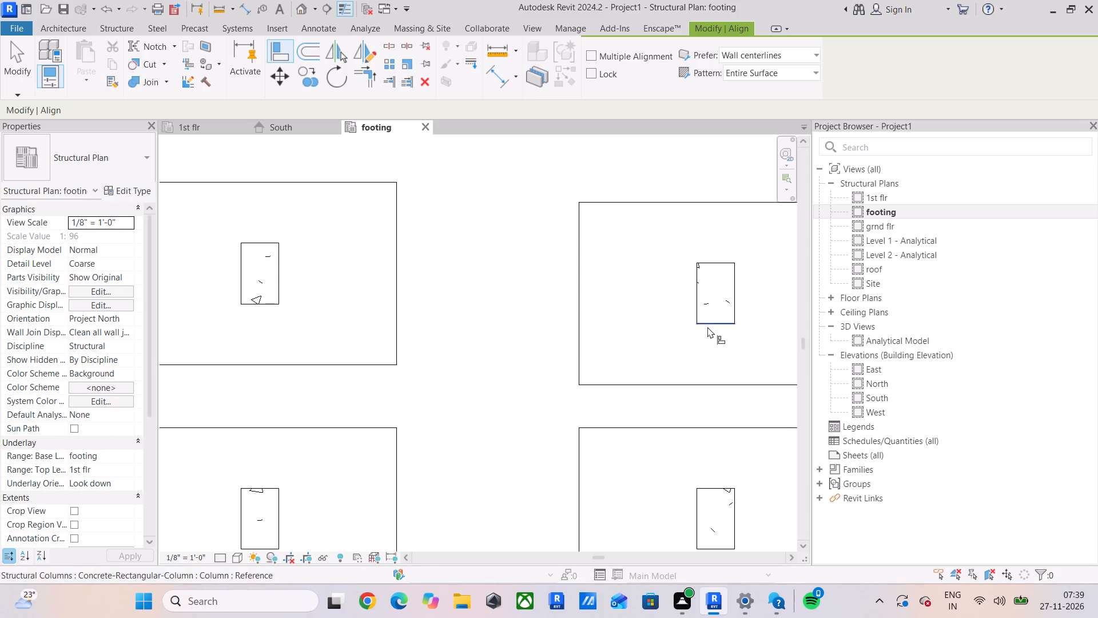
{"action": "left_click", "coordinate": [707, 327]}
{"action": "left_click", "coordinate": [259, 306]}
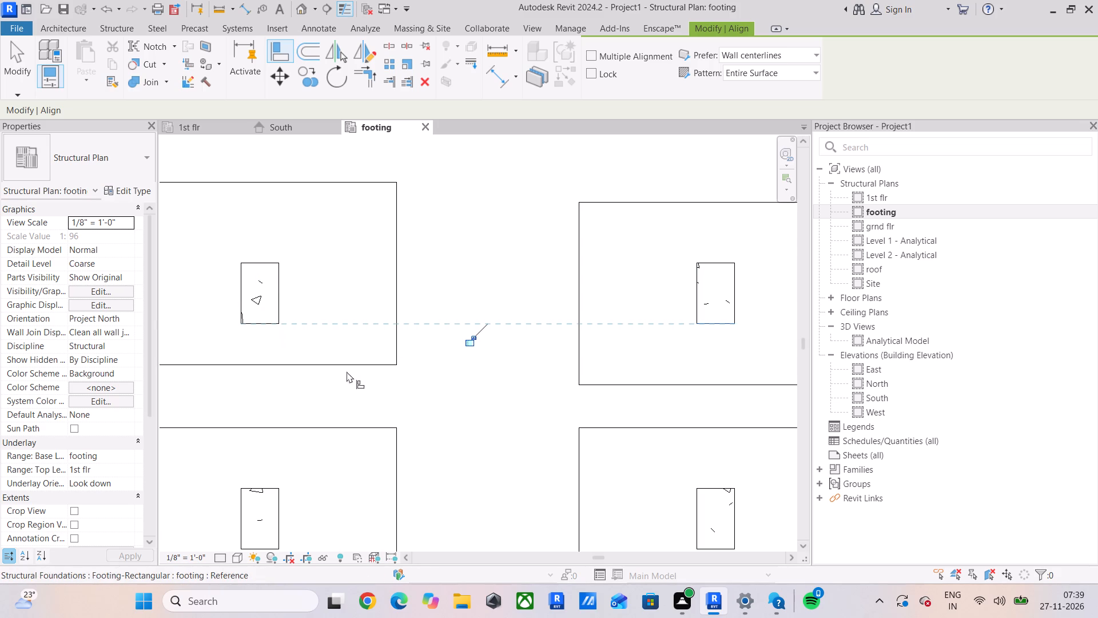
{"action": "left_click_drag", "start_coordinate": [603, 385], "coordinate": [594, 385]}
{"action": "left_click", "coordinate": [312, 363]}
{"action": "scroll", "coordinate": [467, 367], "scroll_direction": "down", "scroll_amount": 4}
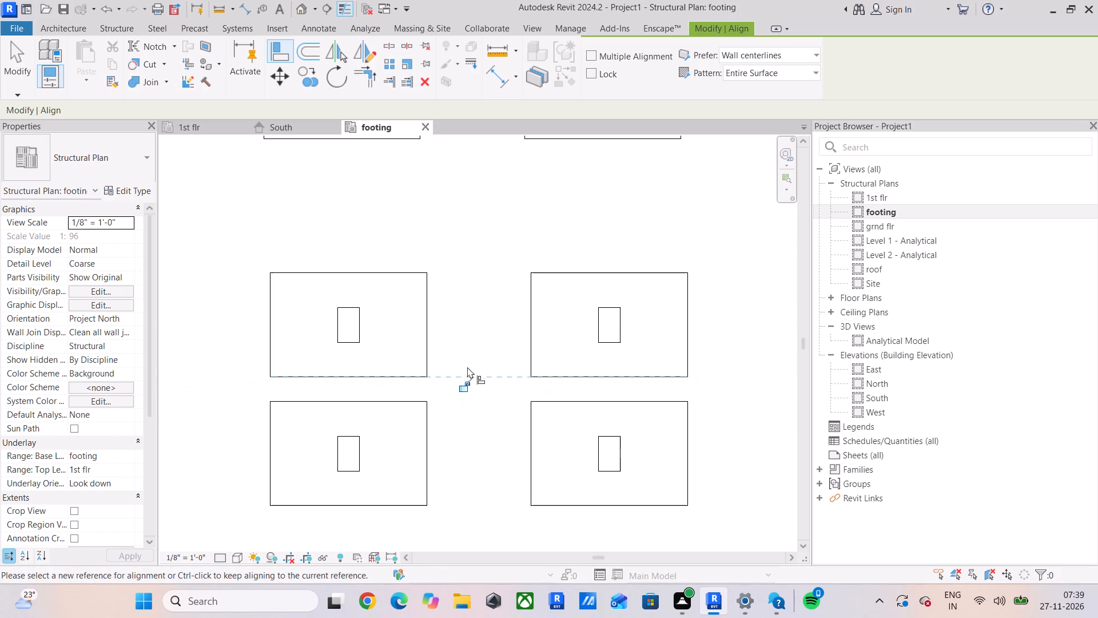
{"action": "left_click", "coordinate": [7, 73]}
Examine the arrangement of all the footings and columns across the footing plan.
{"action": "scroll", "coordinate": [291, 372], "scroll_direction": "down", "scroll_amount": 5}
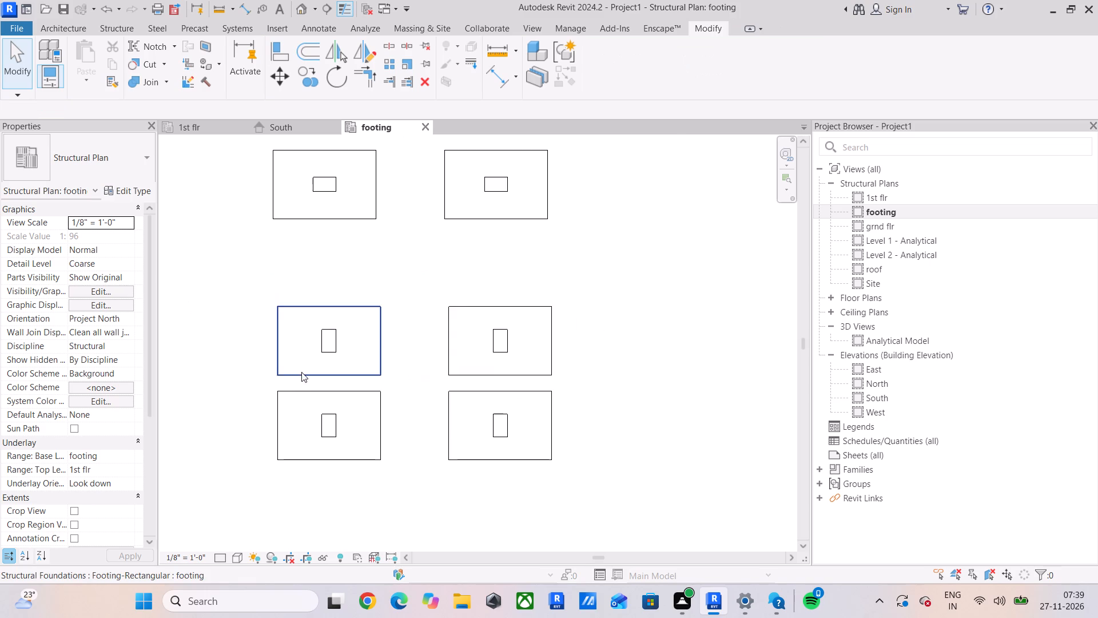
{"action": "middle_click_drag", "start_coordinate": [301, 372], "coordinate": [340, 401]}
{"action": "scroll", "coordinate": [351, 394], "scroll_direction": "down", "scroll_amount": 5}
{"action": "middle_click_drag", "start_coordinate": [351, 394], "coordinate": [391, 354]}
{"action": "scroll", "coordinate": [405, 419], "scroll_direction": "down", "scroll_amount": 3}
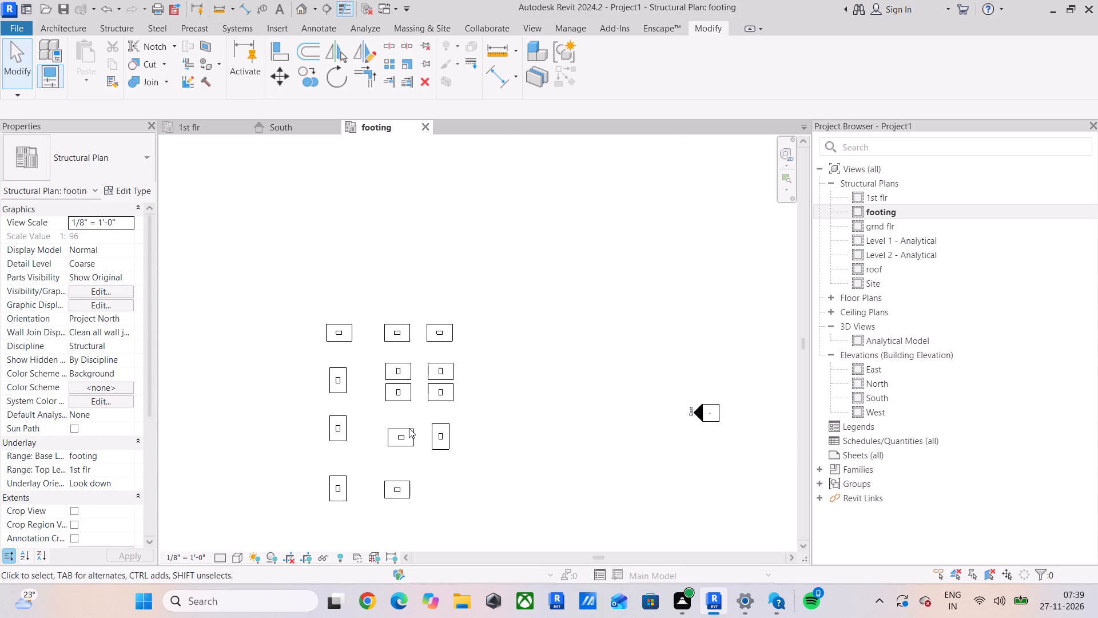
{"action": "middle_click_drag", "start_coordinate": [409, 428], "coordinate": [411, 384]}
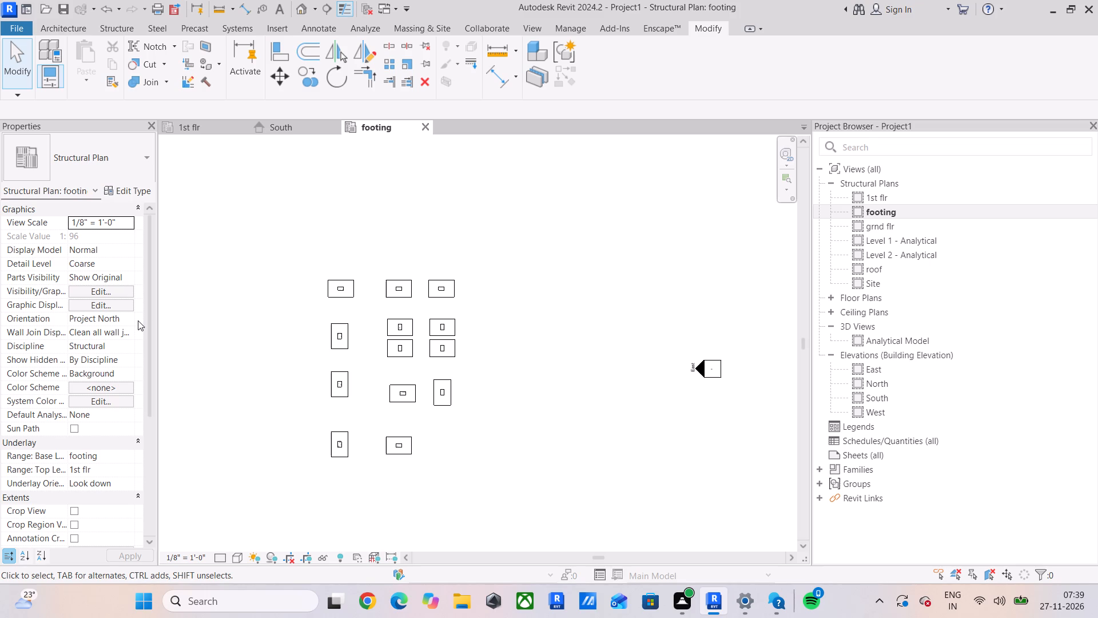
{"action": "scroll", "coordinate": [163, 316], "scroll_direction": "up", "scroll_amount": 6}
{"action": "middle_click_drag", "start_coordinate": [487, 407], "coordinate": [199, 339]}
{"action": "scroll", "coordinate": [465, 407], "scroll_direction": "down", "scroll_amount": 1}
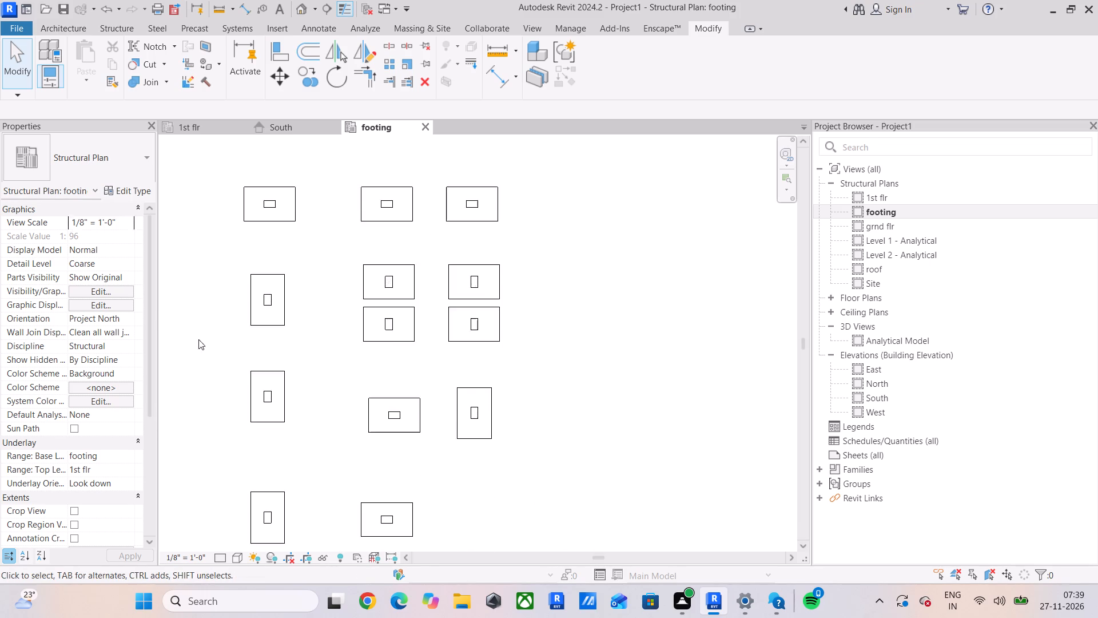
{"action": "scroll", "coordinate": [204, 337], "scroll_direction": "down", "scroll_amount": 3}
{"action": "middle_click_drag", "start_coordinate": [233, 335], "coordinate": [250, 356]}
{"action": "scroll", "coordinate": [262, 250], "scroll_direction": "up", "scroll_amount": 4}
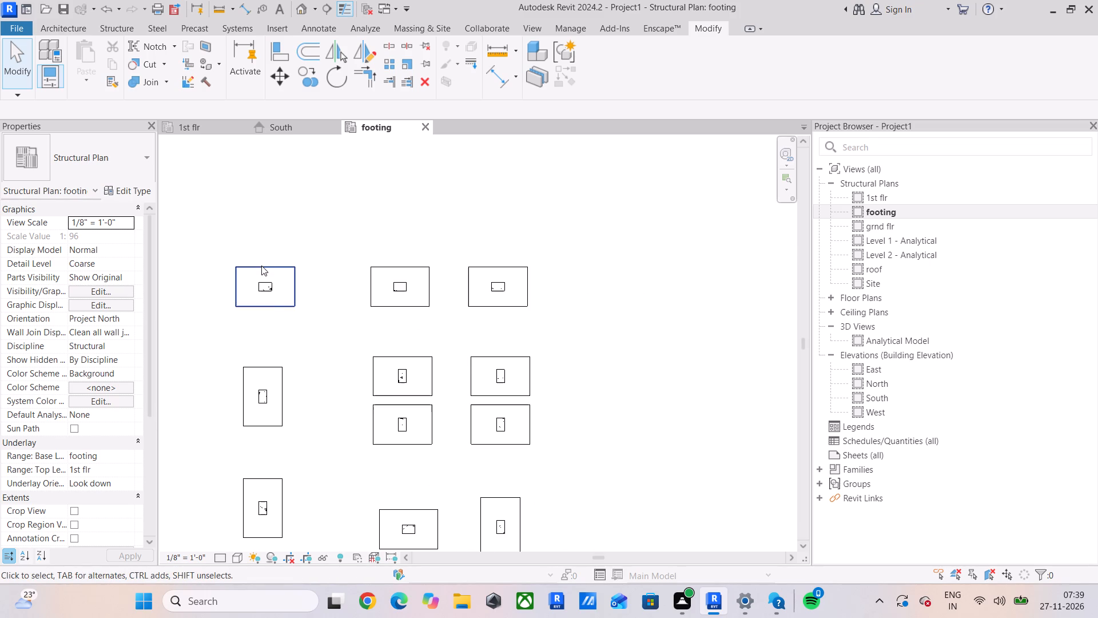
{"action": "scroll", "coordinate": [274, 299], "scroll_direction": "up", "scroll_amount": 3}
{"action": "scroll", "coordinate": [274, 299], "scroll_direction": "down", "scroll_amount": 4}
{"action": "middle_click_drag", "start_coordinate": [281, 303], "coordinate": [297, 325]}
{"action": "scroll", "coordinate": [299, 324], "scroll_direction": "down", "scroll_amount": 2}
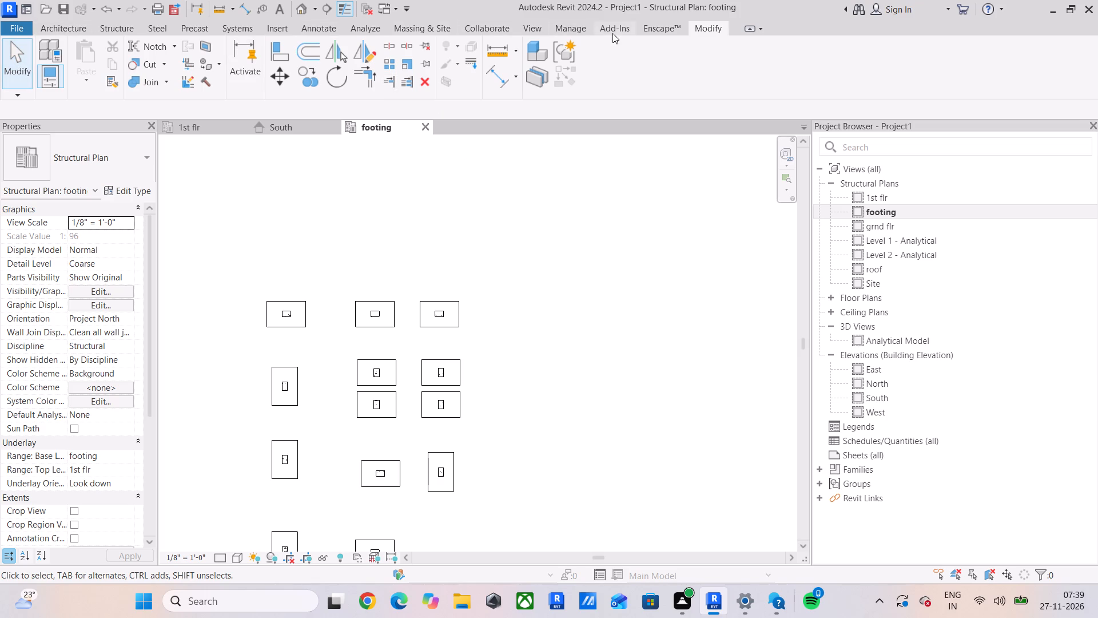
Draw an east-west grid line from the northwest column's centre through the north row of columns, ending east of the footings.
{"action": "left_click", "coordinate": [102, 29]}
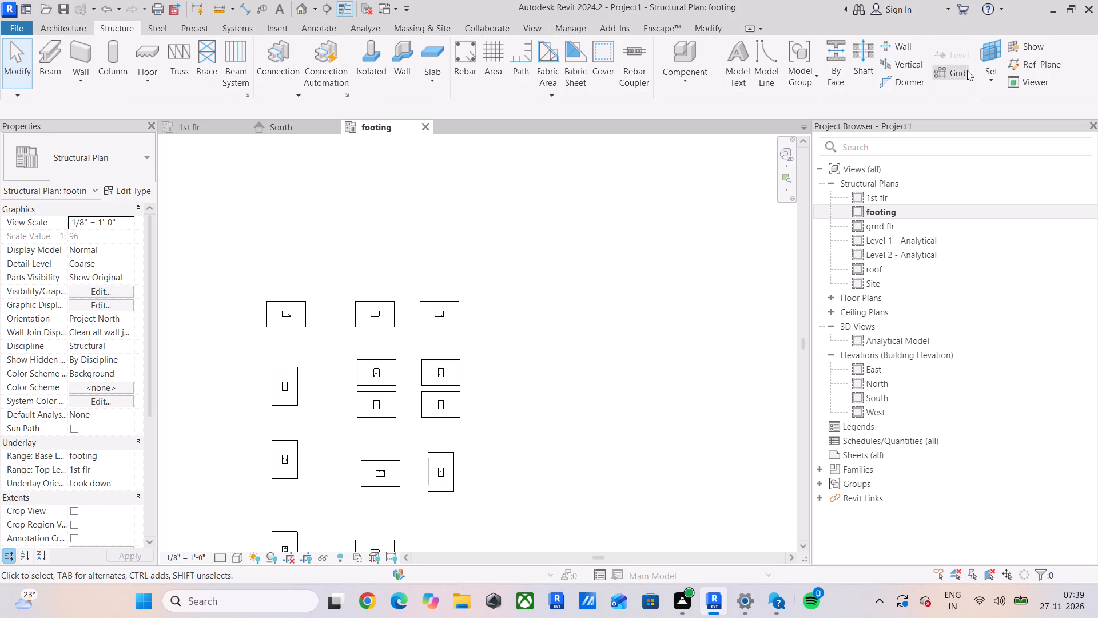
{"action": "left_click", "coordinate": [967, 70]}
{"action": "scroll", "coordinate": [329, 318], "scroll_direction": "up", "scroll_amount": 4}
{"action": "scroll", "coordinate": [221, 315], "scroll_direction": "up", "scroll_amount": 3}
{"action": "middle_click_drag", "start_coordinate": [221, 314], "coordinate": [249, 330]}
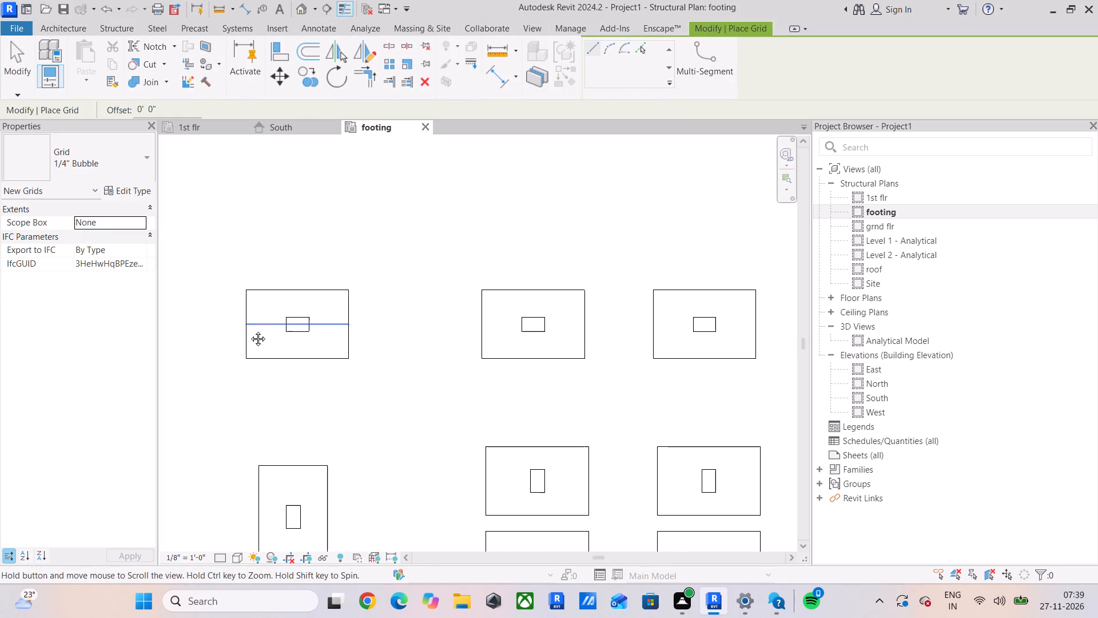
{"action": "middle_click_drag", "start_coordinate": [249, 330], "coordinate": [250, 330]}
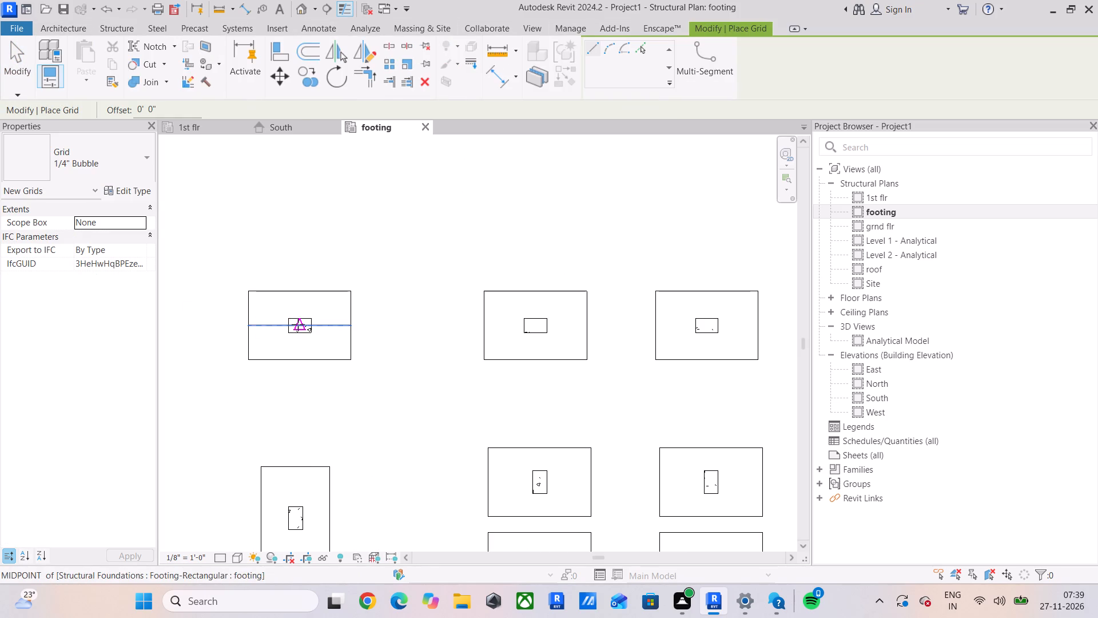
{"action": "left_click_drag", "start_coordinate": [298, 324], "coordinate": [321, 328]}
{"action": "scroll", "coordinate": [678, 322], "scroll_direction": "down", "scroll_amount": 3}
{"action": "middle_click_drag", "start_coordinate": [685, 322], "coordinate": [338, 323]}
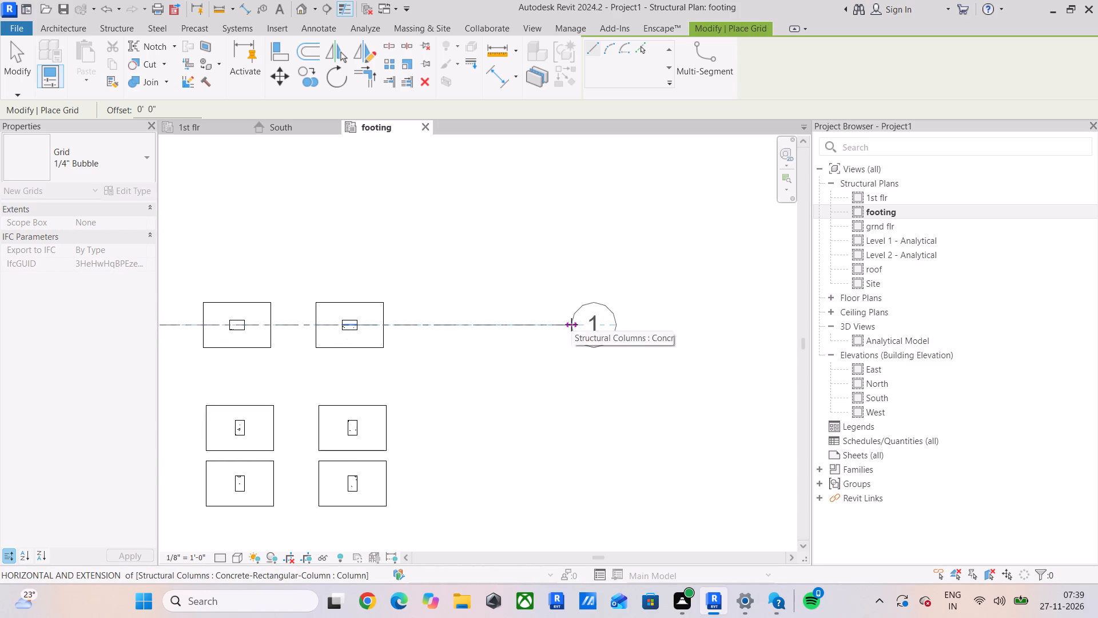
{"action": "left_click", "coordinate": [532, 324]}
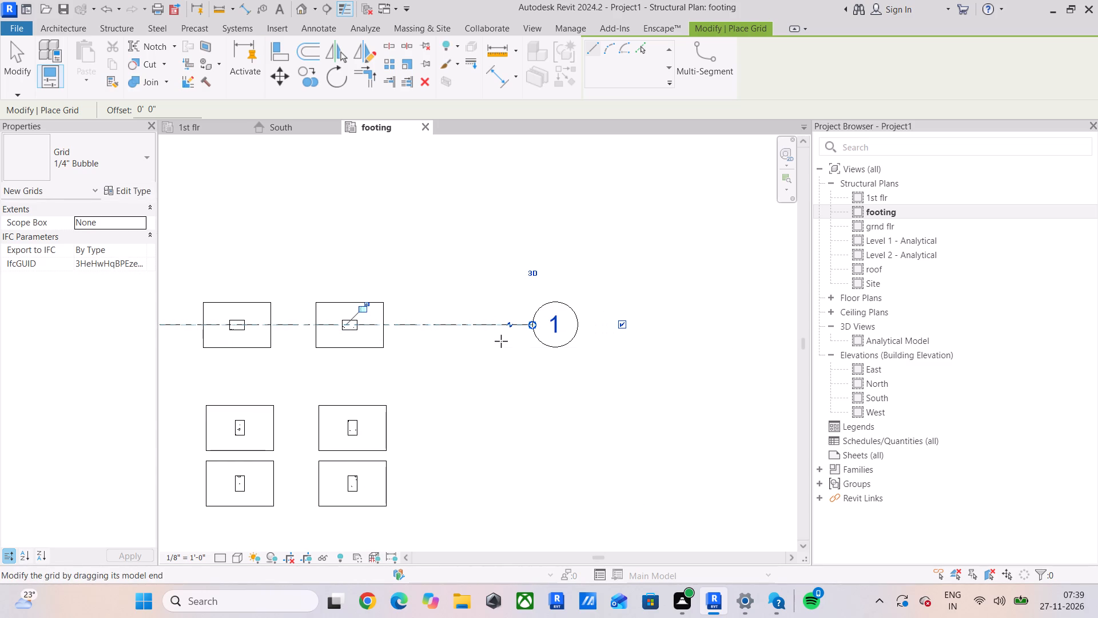
{"action": "key", "text": "Escape"}
Draw an east-west grid line through the upper pair of closely spaced interior and east columns, ending level with the north grid's bubble.
{"action": "scroll", "coordinate": [464, 383], "scroll_direction": "down", "scroll_amount": 3}
{"action": "middle_click_drag", "start_coordinate": [466, 382], "coordinate": [591, 298]}
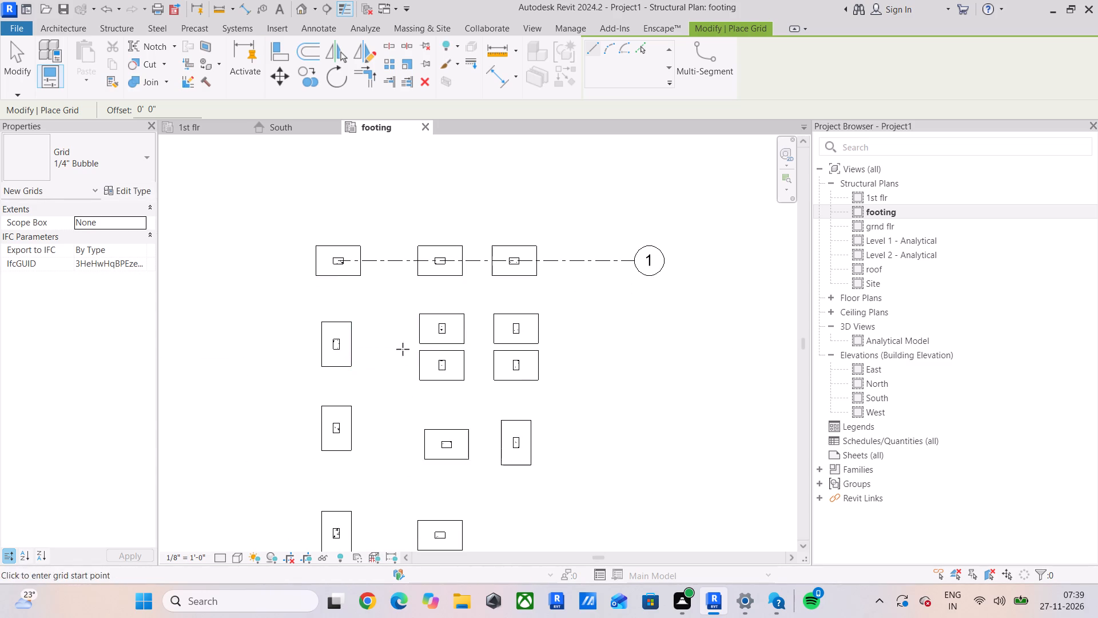
{"action": "scroll", "coordinate": [447, 335], "scroll_direction": "up", "scroll_amount": 7}
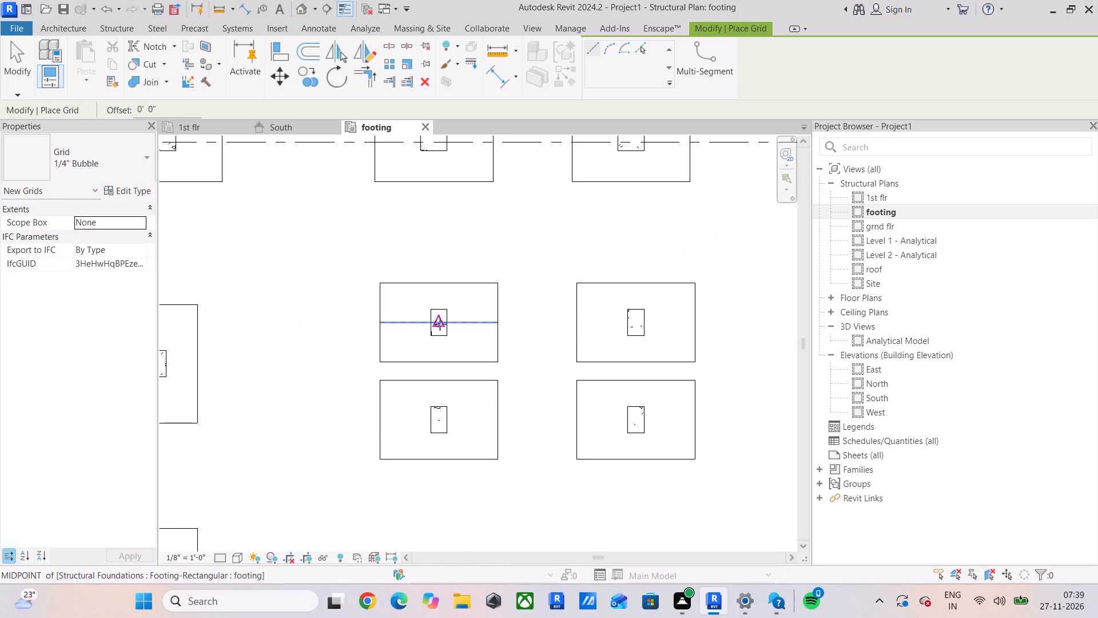
{"action": "left_click_drag", "start_coordinate": [440, 324], "coordinate": [449, 324]}
{"action": "scroll", "coordinate": [682, 319], "scroll_direction": "down", "scroll_amount": 3}
{"action": "middle_click_drag", "start_coordinate": [684, 320], "coordinate": [357, 324]}
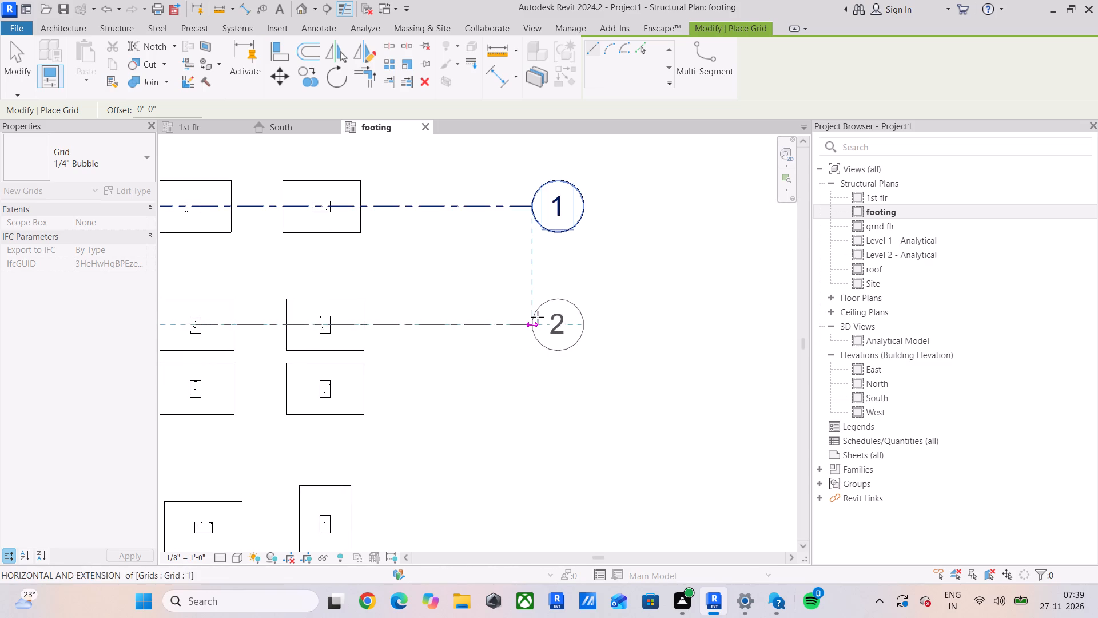
{"action": "left_click", "coordinate": [538, 317]}
{"action": "key", "text": "Escape"}
Draw an east-west grid line from the upper west column, just below the north corner, to the grid bubbles on the east side.
{"action": "middle_click_drag", "start_coordinate": [370, 360], "coordinate": [703, 330]}
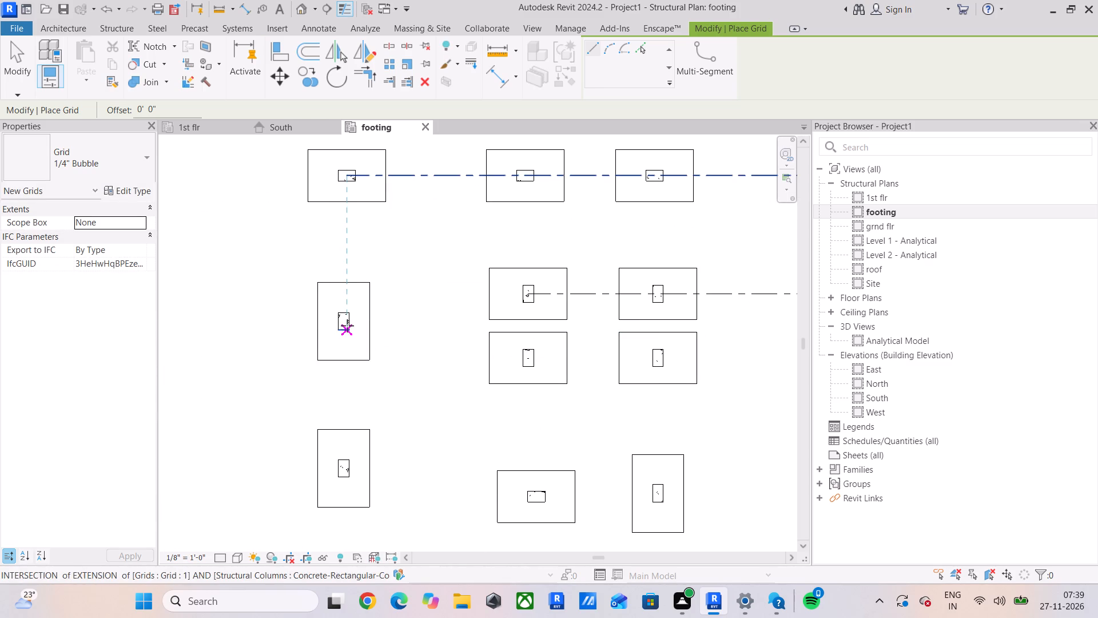
{"action": "left_click_drag", "start_coordinate": [343, 322], "coordinate": [353, 322]}
{"action": "scroll", "coordinate": [647, 318], "scroll_direction": "down", "scroll_amount": 2}
{"action": "scroll", "coordinate": [647, 318], "scroll_direction": "up", "scroll_amount": 1}
{"action": "middle_click_drag", "start_coordinate": [647, 318], "coordinate": [300, 316]}
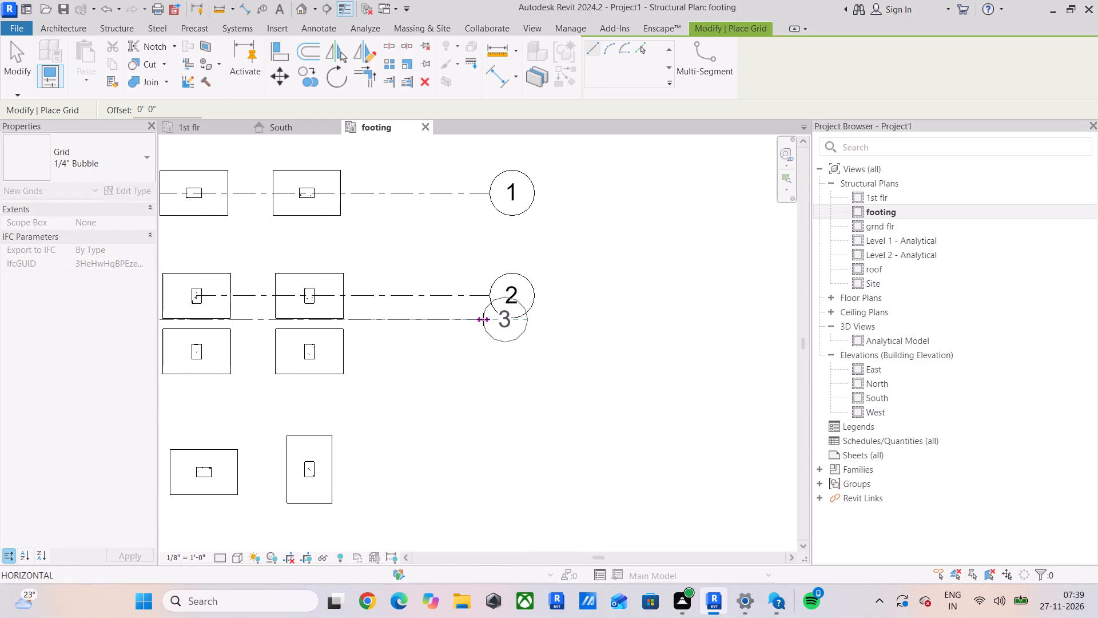
{"action": "left_click", "coordinate": [483, 319]}
{"action": "key", "text": "Escape"}
Draw an east-west grid line through the lower pair of closely spaced interior and east columns, ending in line with the other bubbles.
{"action": "middle_click_drag", "start_coordinate": [313, 366], "coordinate": [413, 360]}
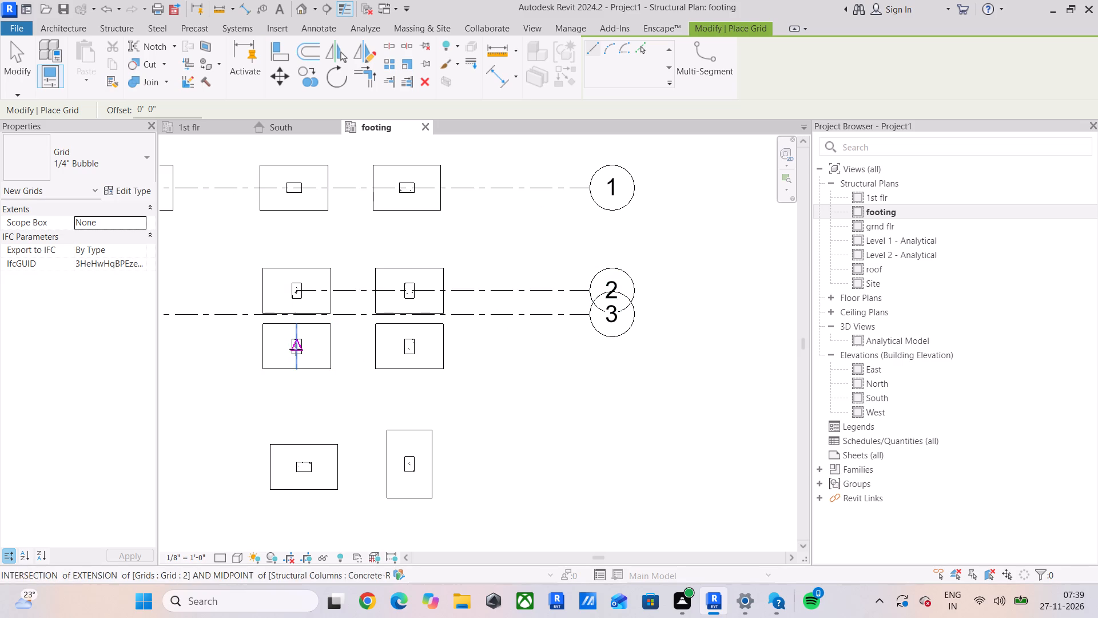
{"action": "scroll", "coordinate": [294, 347], "scroll_direction": "up", "scroll_amount": 4}
{"action": "left_click", "coordinate": [287, 347]}
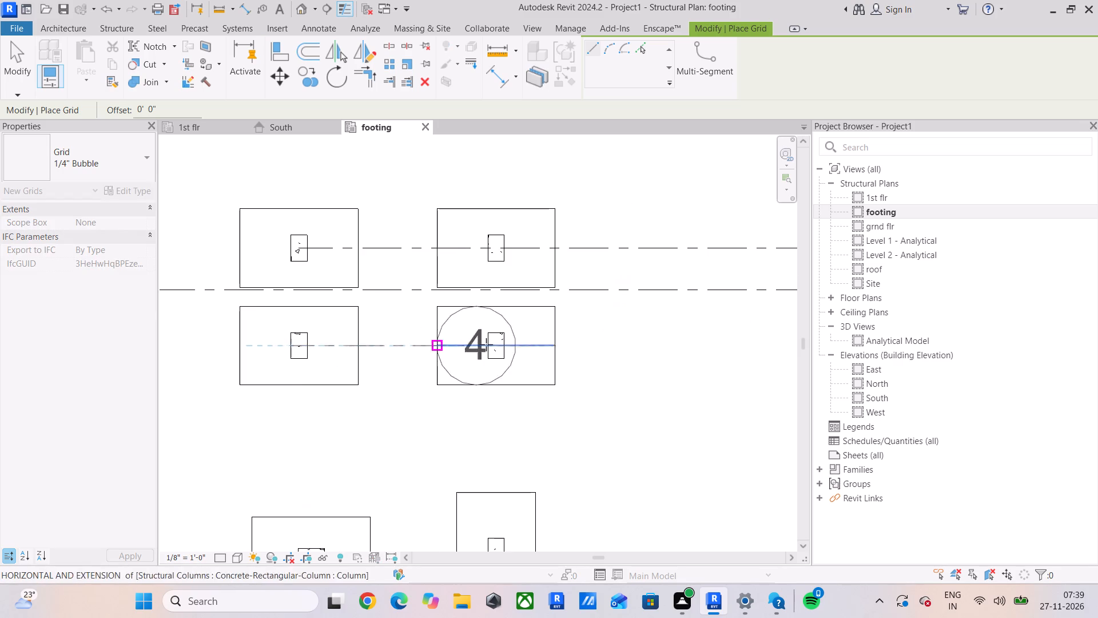
{"action": "scroll", "coordinate": [703, 347], "scroll_direction": "down", "scroll_amount": 2}
{"action": "middle_click_drag", "start_coordinate": [702, 347], "coordinate": [423, 368]}
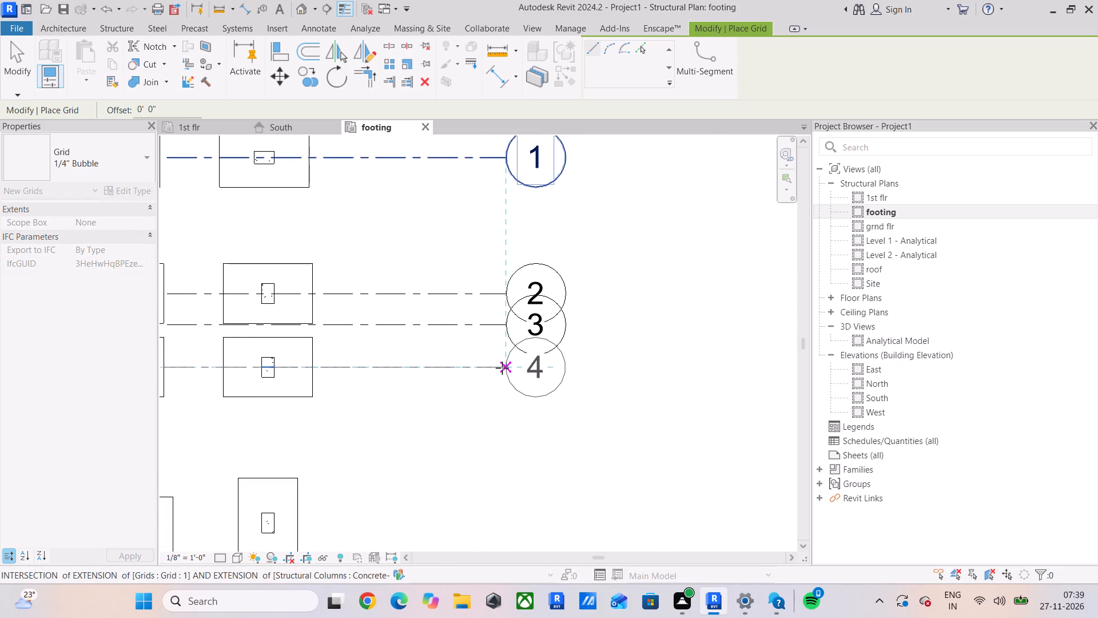
{"action": "left_click", "coordinate": [500, 368]}
{"action": "scroll", "coordinate": [403, 416], "scroll_direction": "down", "scroll_amount": 3}
{"action": "middle_click_drag", "start_coordinate": [402, 418], "coordinate": [658, 357]}
{"action": "key", "text": "Escape"}
Draw an east-west grid line from the lower interior column through the southeast footing to the line of grid bubbles.
{"action": "scroll", "coordinate": [473, 433], "scroll_direction": "up", "scroll_amount": 3}
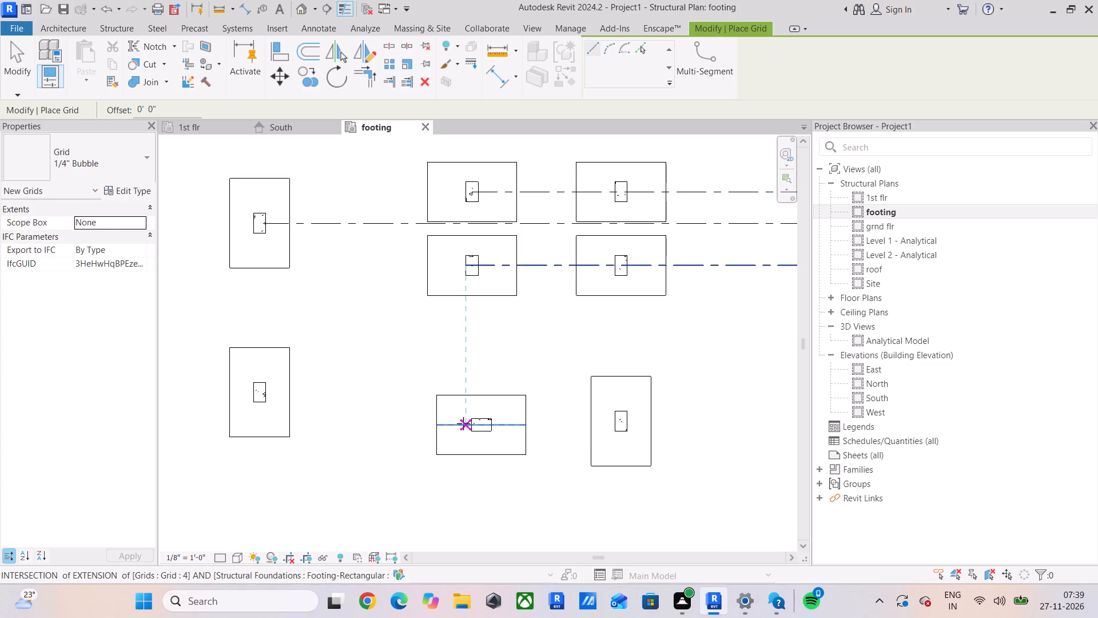
{"action": "left_click", "coordinate": [463, 423]}
{"action": "middle_click_drag", "start_coordinate": [722, 420], "coordinate": [355, 426]}
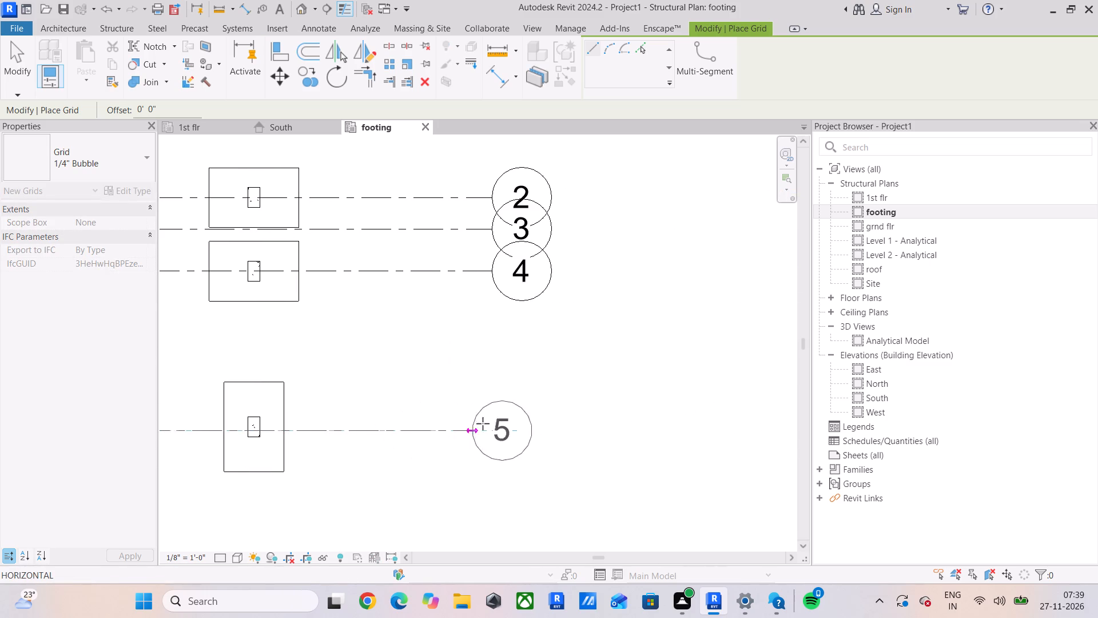
{"action": "left_click", "coordinate": [490, 423]}
{"action": "middle_click_drag", "start_coordinate": [309, 435], "coordinate": [550, 426]}
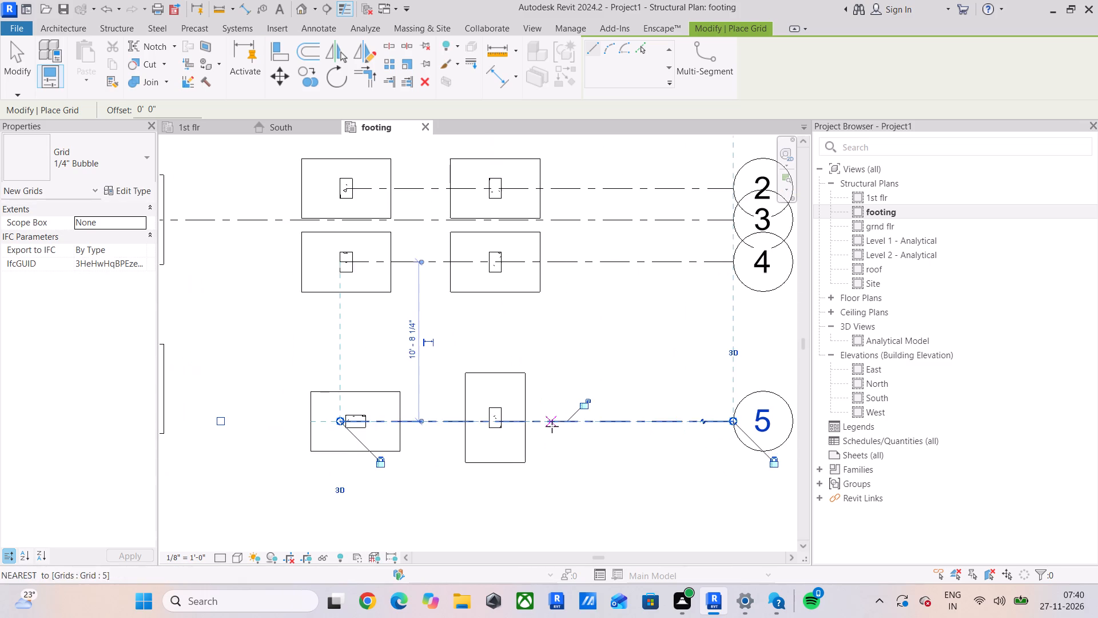
{"action": "key", "text": "Escape"}
Draw an east-west grid line from the lower middle west column's midpoint to the line of grid bubbles on the east side.
{"action": "middle_click_drag", "start_coordinate": [299, 434], "coordinate": [566, 434]}
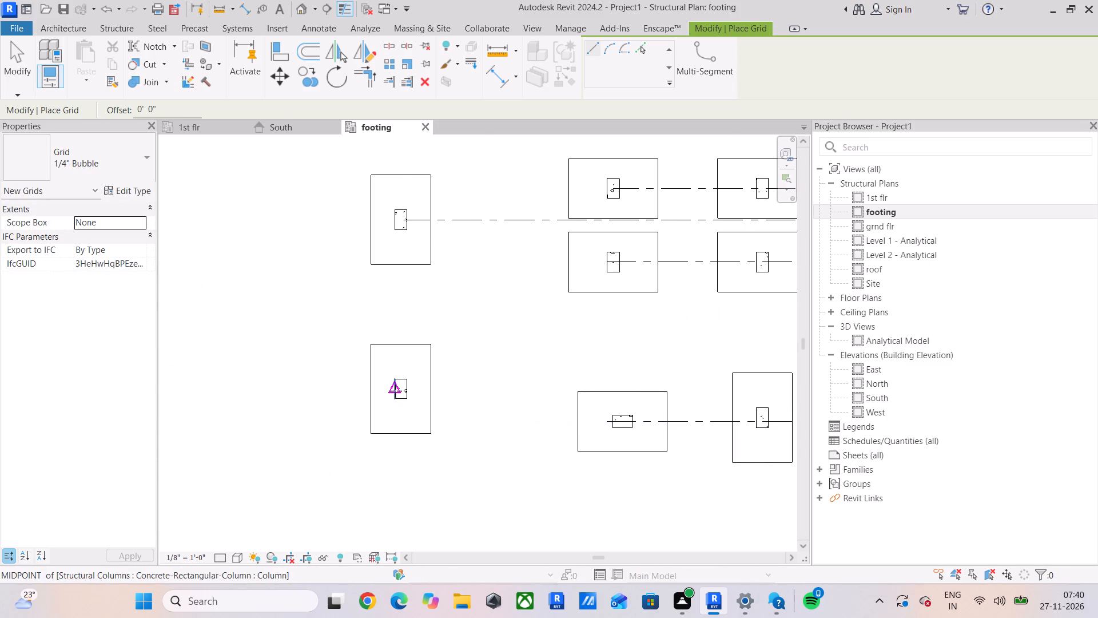
{"action": "left_click", "coordinate": [395, 391]}
{"action": "middle_click_drag", "start_coordinate": [665, 389], "coordinate": [123, 389]}
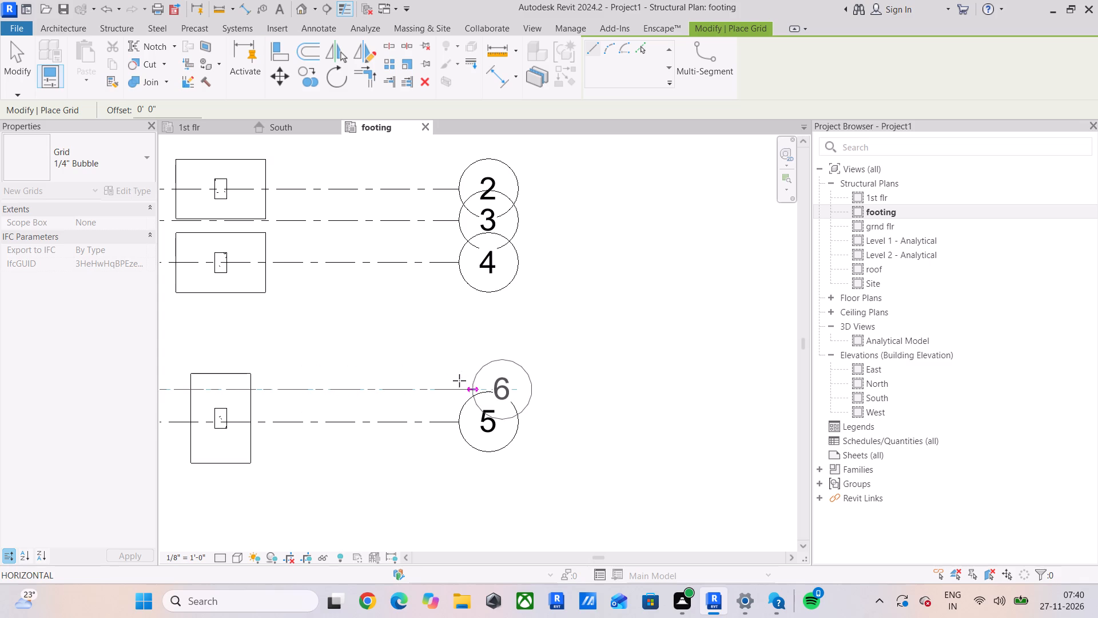
{"action": "left_click", "coordinate": [455, 381]}
{"action": "key", "text": "Escape"}
Draw an east-west grid line from the southwest column through the south row, ending in line with the other grid bubbles.
{"action": "scroll", "coordinate": [327, 403], "scroll_direction": "down", "scroll_amount": 3}
{"action": "scroll", "coordinate": [384, 410], "scroll_direction": "down", "scroll_amount": 2}
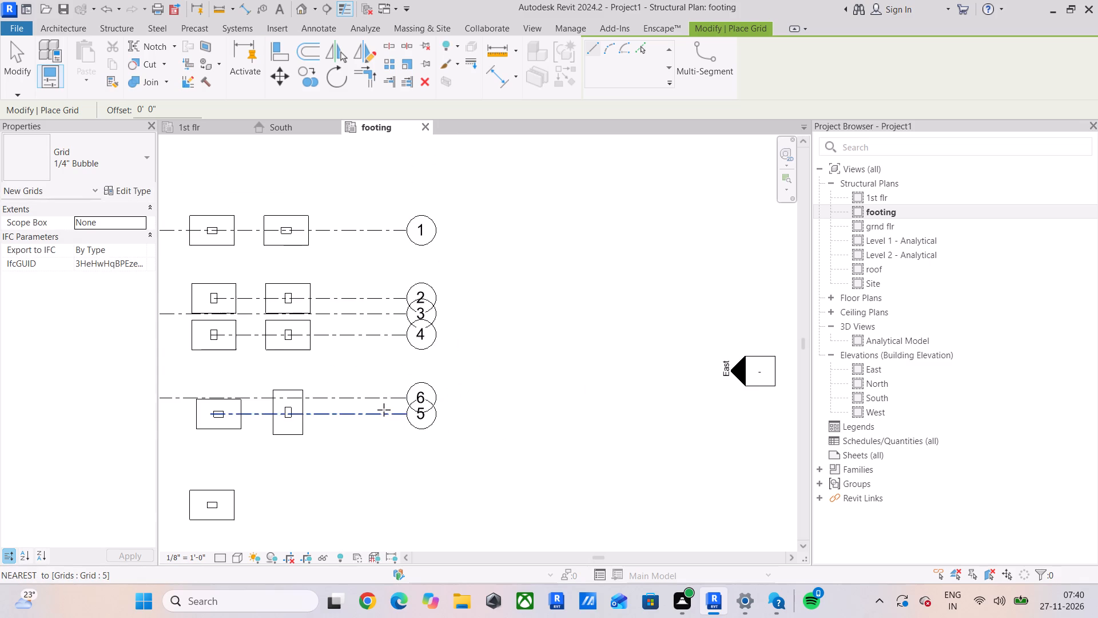
{"action": "middle_click_drag", "start_coordinate": [384, 410], "coordinate": [470, 412]}
{"action": "middle_click_drag", "start_coordinate": [319, 461], "coordinate": [415, 425]}
{"action": "scroll", "coordinate": [333, 466], "scroll_direction": "up", "scroll_amount": 4}
{"action": "scroll", "coordinate": [226, 472], "scroll_direction": "up", "scroll_amount": 3}
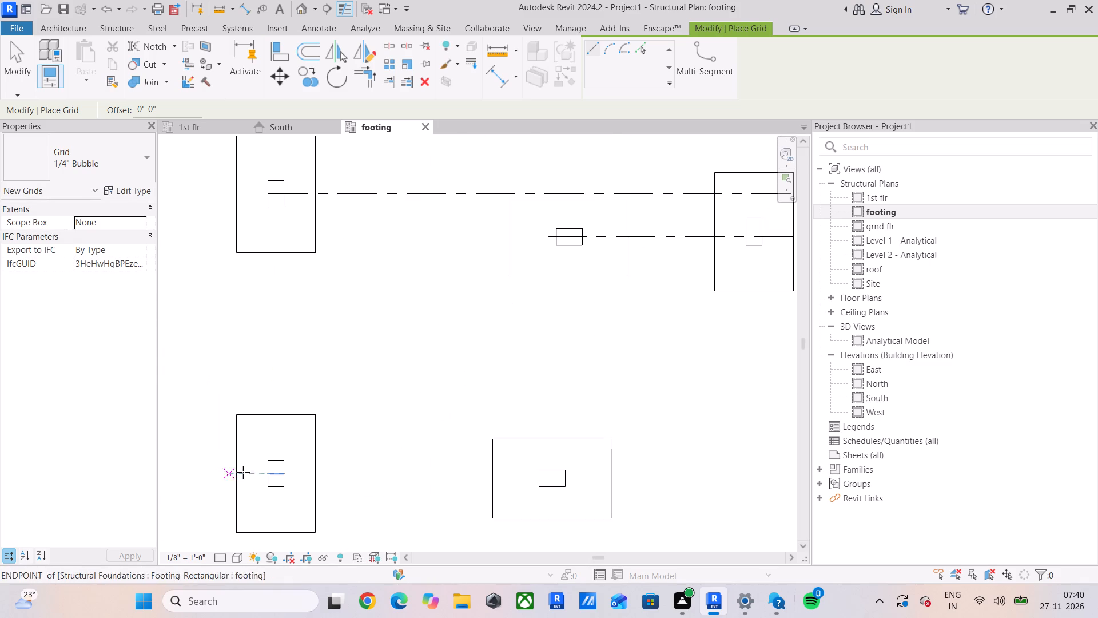
{"action": "left_click_drag", "start_coordinate": [265, 476], "coordinate": [283, 476]}
{"action": "middle_click_drag", "start_coordinate": [696, 476], "coordinate": [283, 477]}
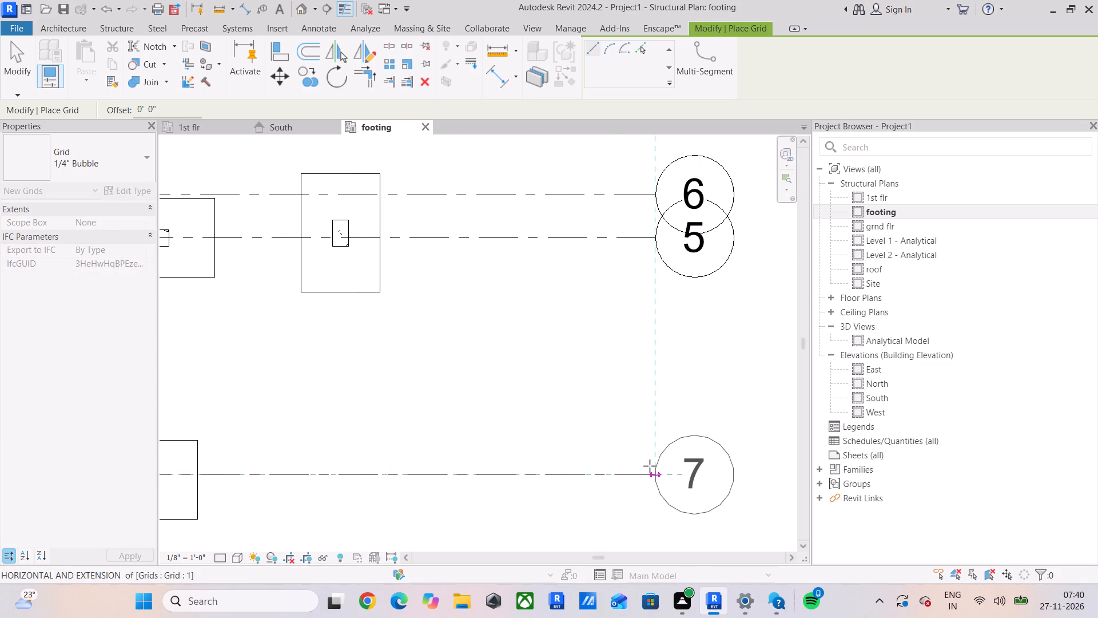
{"action": "left_click", "coordinate": [650, 466]}
{"action": "key", "text": "Escape"}
{"action": "middle_click_drag", "start_coordinate": [508, 372], "coordinate": [498, 511]}
{"action": "key", "text": "Escape"}
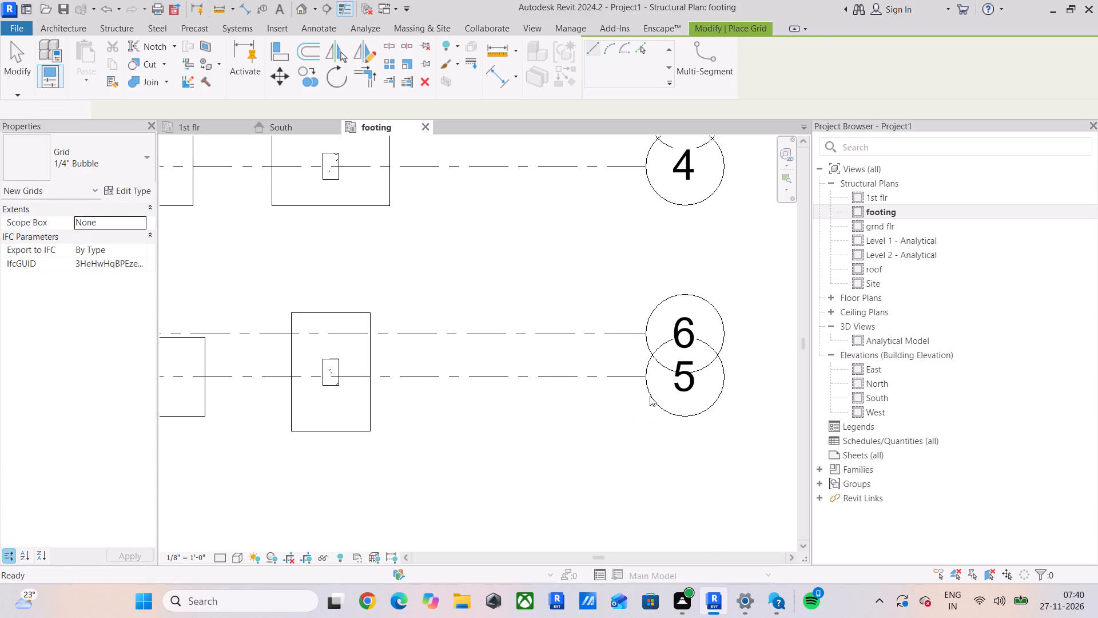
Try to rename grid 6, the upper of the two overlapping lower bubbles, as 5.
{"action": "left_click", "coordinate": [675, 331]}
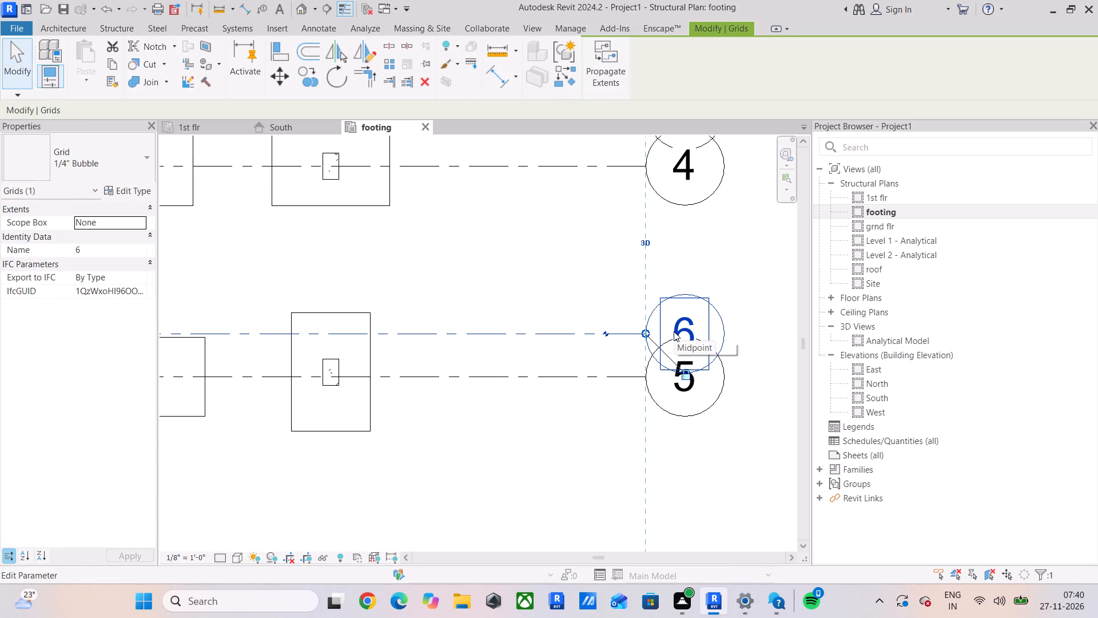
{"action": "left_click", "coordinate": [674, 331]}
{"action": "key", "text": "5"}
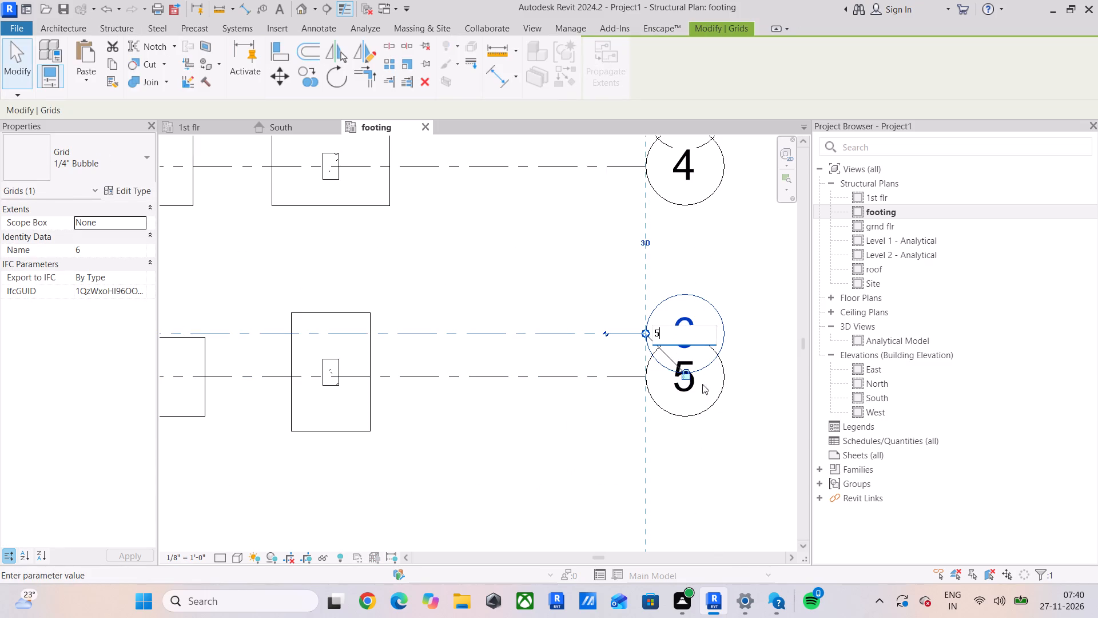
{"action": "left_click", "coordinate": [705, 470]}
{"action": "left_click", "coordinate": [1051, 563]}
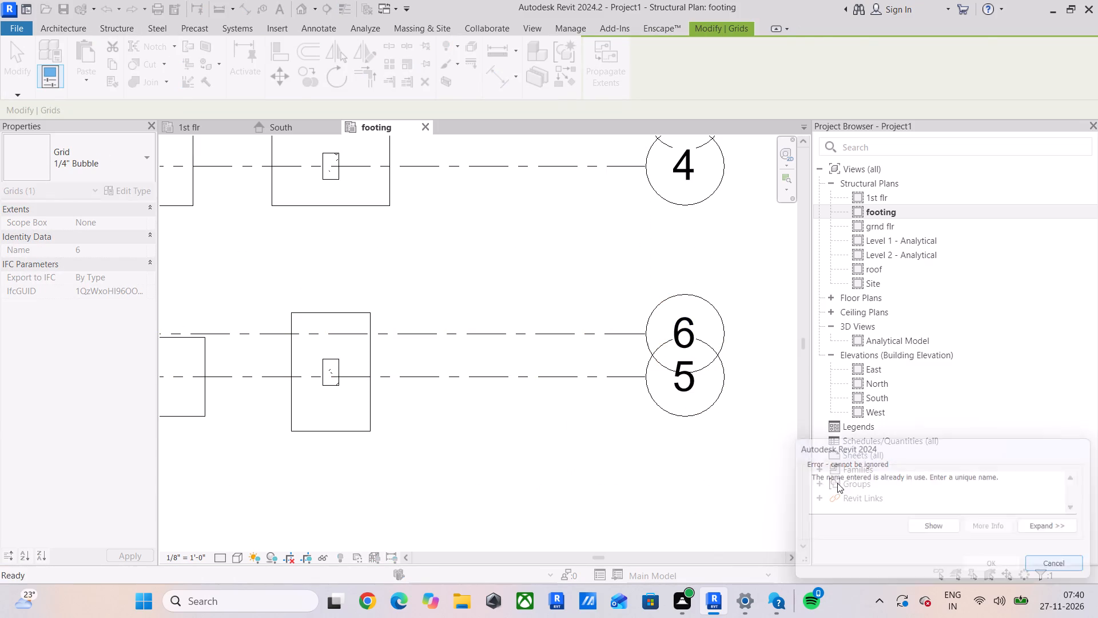
Swap the names of overlapping grids 5 and 6 using 8 as a temporary name, making the upper one 5 and the lower one 6.
{"action": "left_click", "coordinate": [693, 391]}
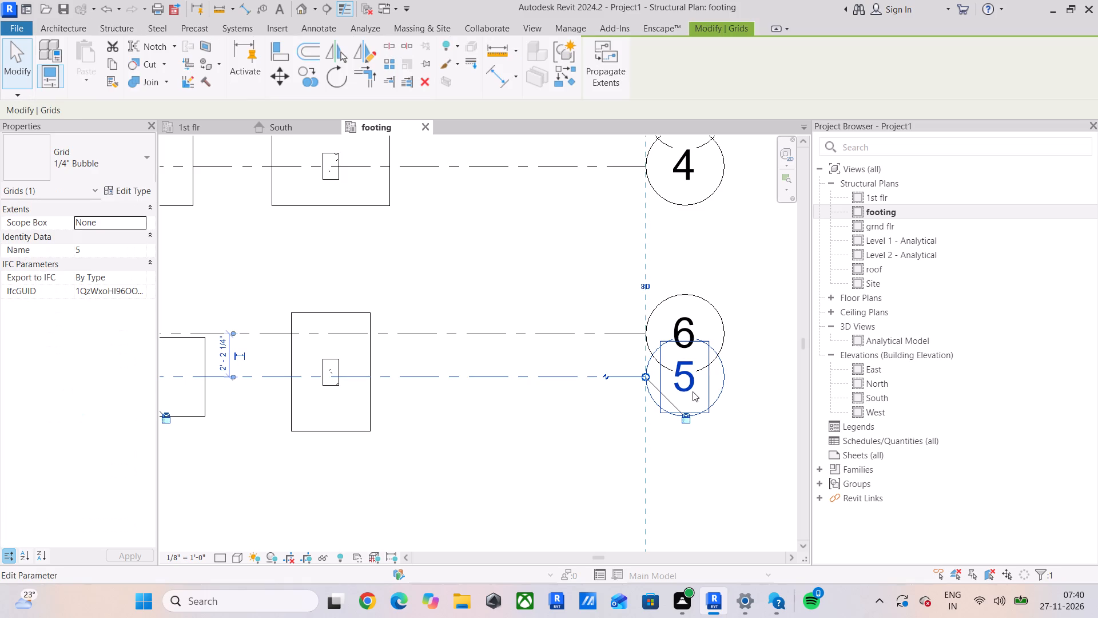
{"action": "key", "text": "8"}
{"action": "left_click", "coordinate": [670, 375]}
{"action": "key", "text": "8"}
{"action": "left_click", "coordinate": [723, 461]}
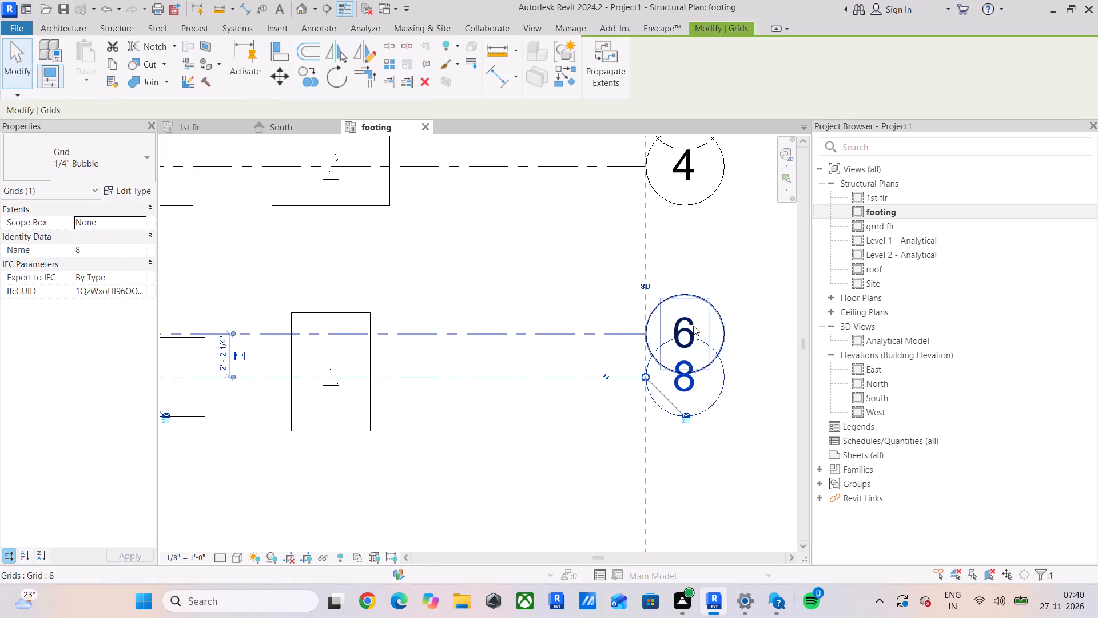
{"action": "double_click", "coordinate": [693, 326]}
{"action": "key", "text": "5"}
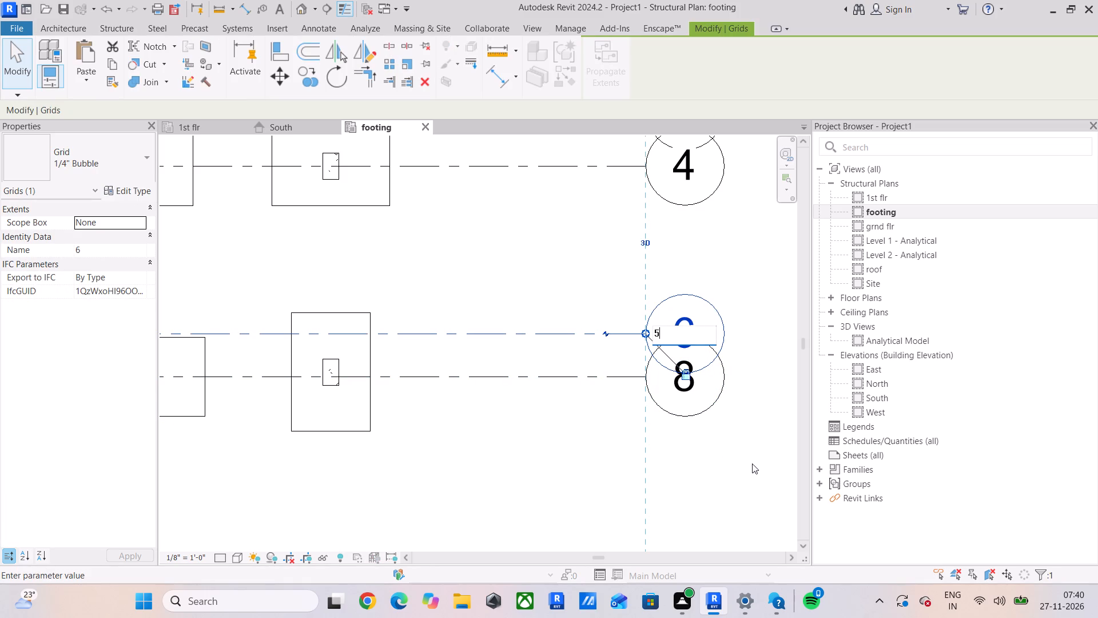
{"action": "left_click", "coordinate": [752, 463]}
{"action": "double_click", "coordinate": [688, 390]}
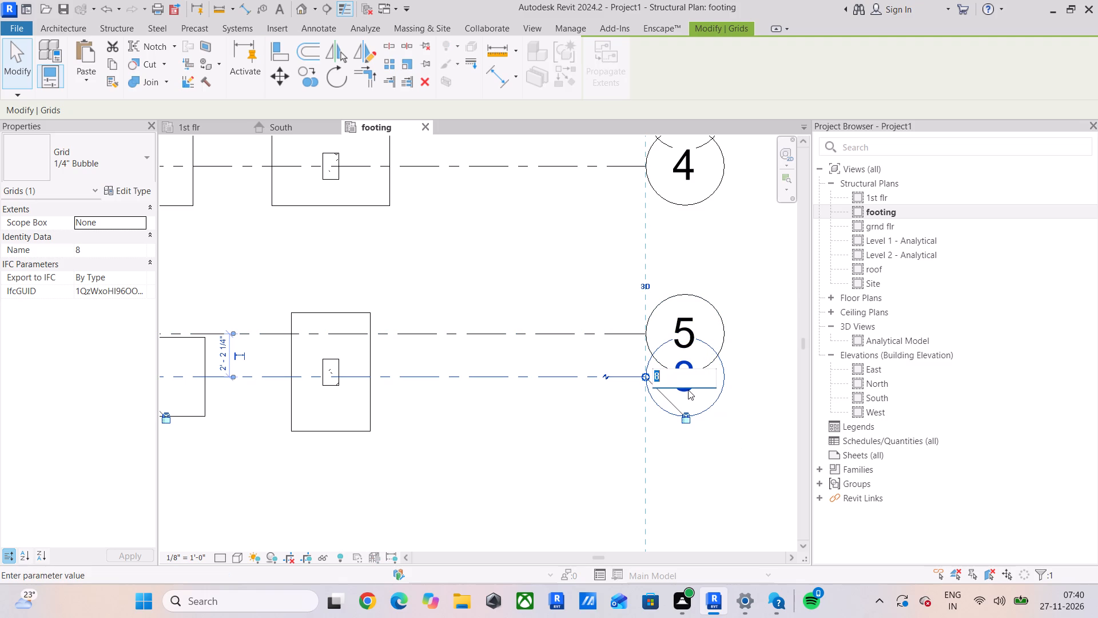
{"action": "key", "text": "6"}
{"action": "left_click", "coordinate": [723, 458]}
{"action": "scroll", "coordinate": [702, 449], "scroll_direction": "down", "scroll_amount": 7}
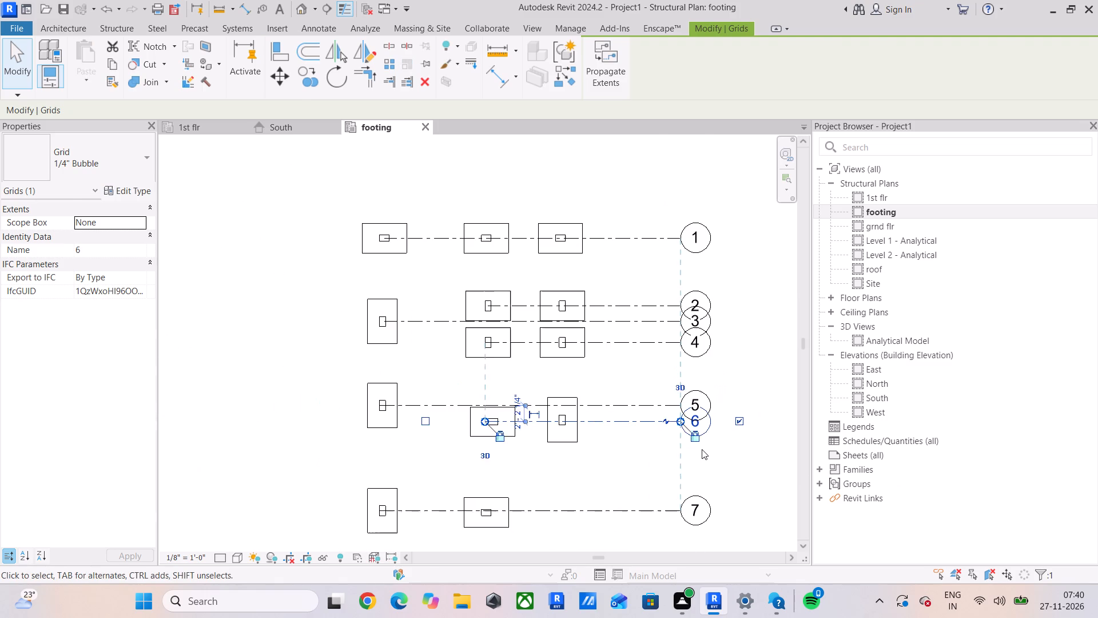
{"action": "key", "text": "Escape"}
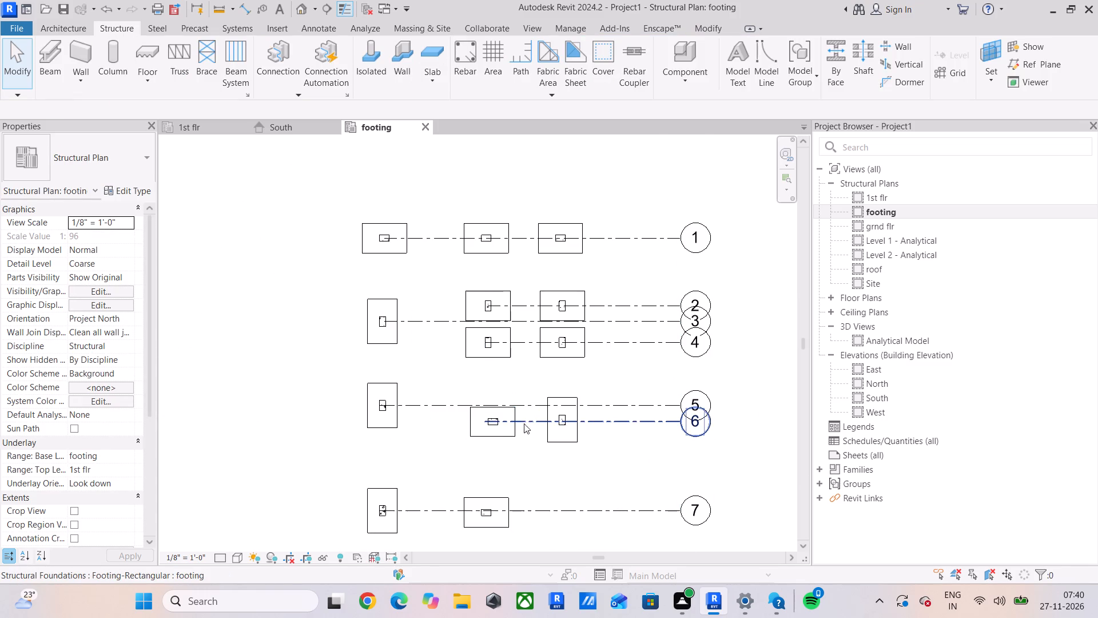
Extend the west ends of all seven grid lines to one common alignment beyond the western footings.
{"action": "left_click", "coordinate": [524, 422]}
{"action": "left_click_drag", "start_coordinate": [485, 422], "coordinate": [317, 422]}
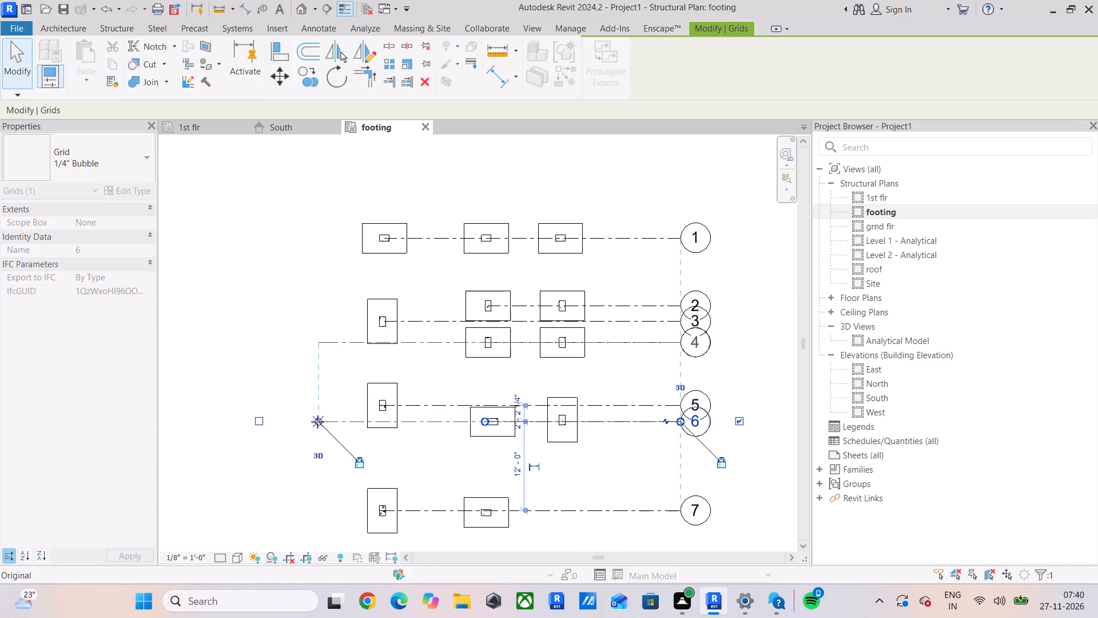
{"action": "left_click_drag", "start_coordinate": [317, 422], "coordinate": [309, 421]}
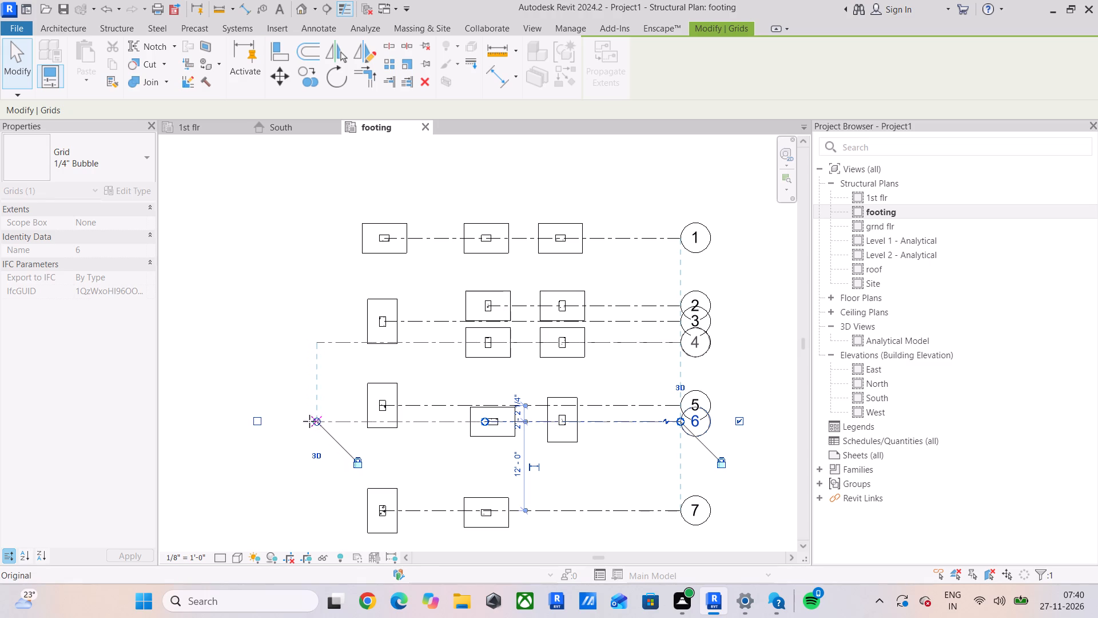
{"action": "left_click_drag", "start_coordinate": [309, 421], "coordinate": [307, 421]}
{"action": "left_click", "coordinate": [520, 311]}
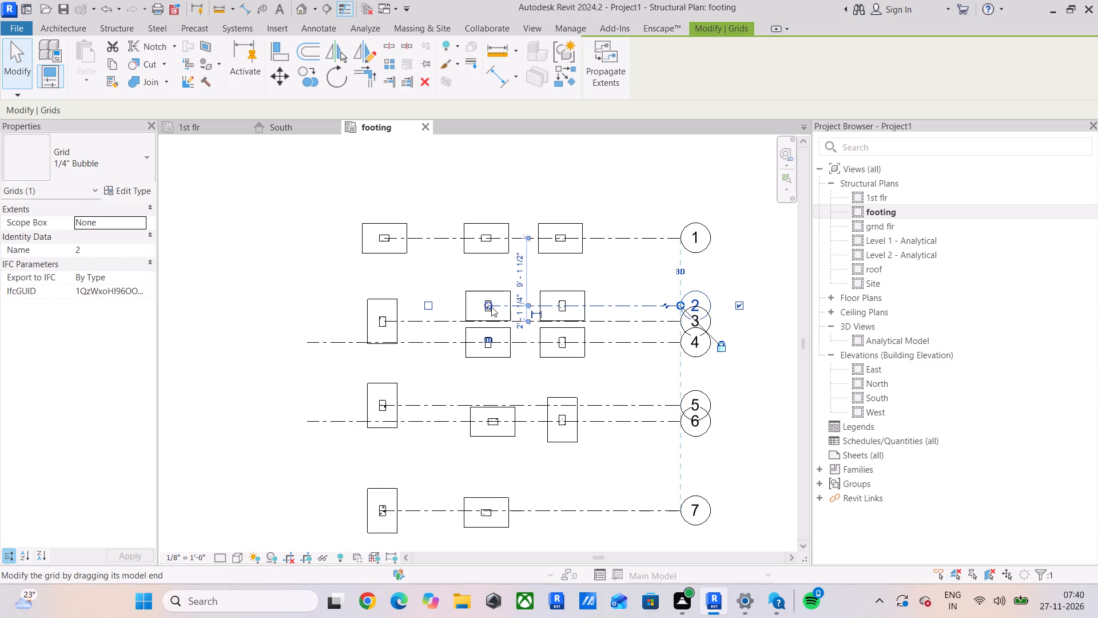
{"action": "left_click_drag", "start_coordinate": [490, 302], "coordinate": [309, 302]}
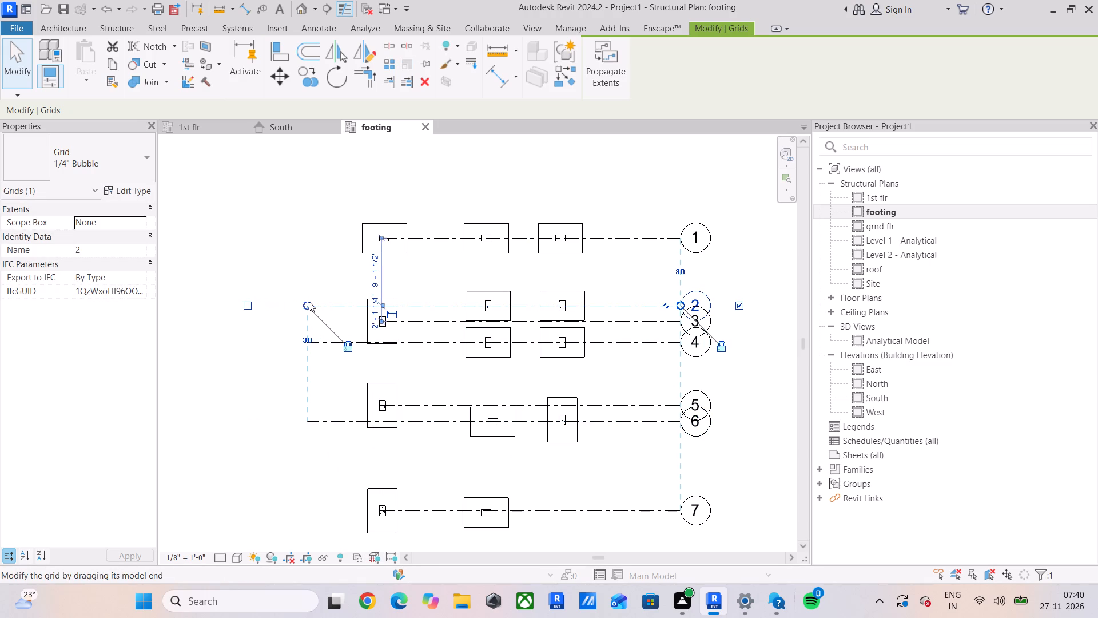
{"action": "key", "text": "Escape"}
{"action": "left_click", "coordinate": [421, 322]}
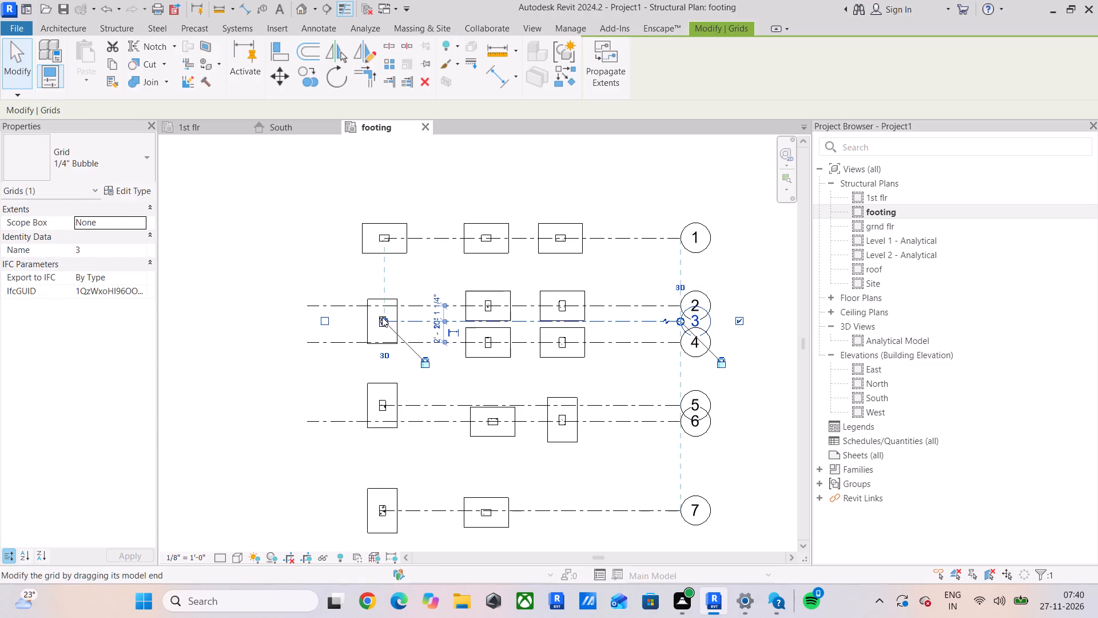
{"action": "left_click_drag", "start_coordinate": [382, 317], "coordinate": [305, 316]}
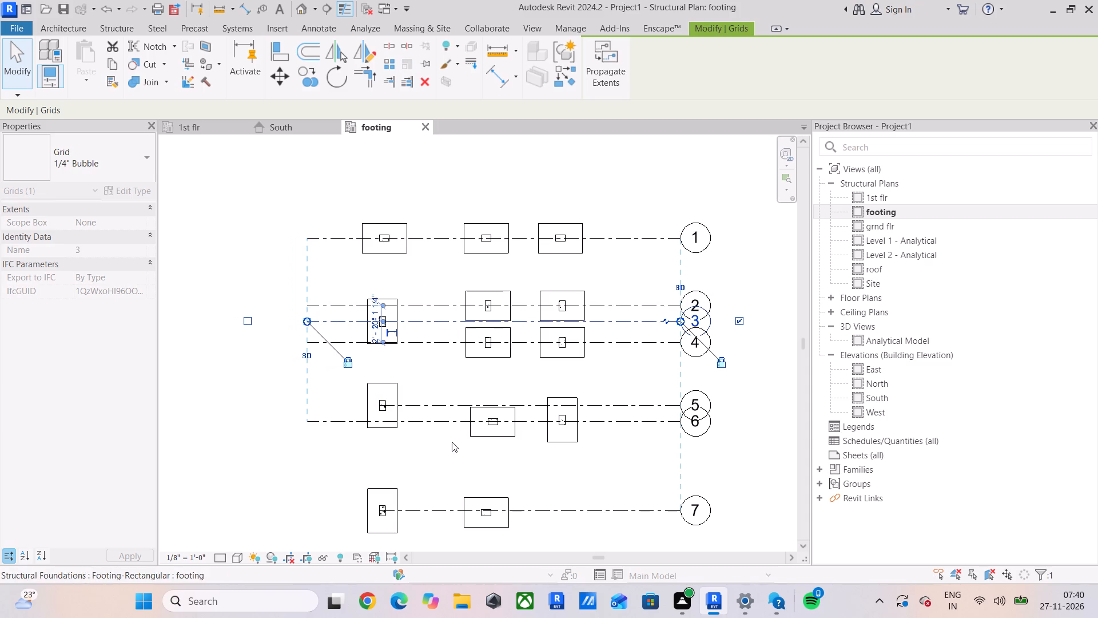
{"action": "left_click", "coordinate": [443, 402]}
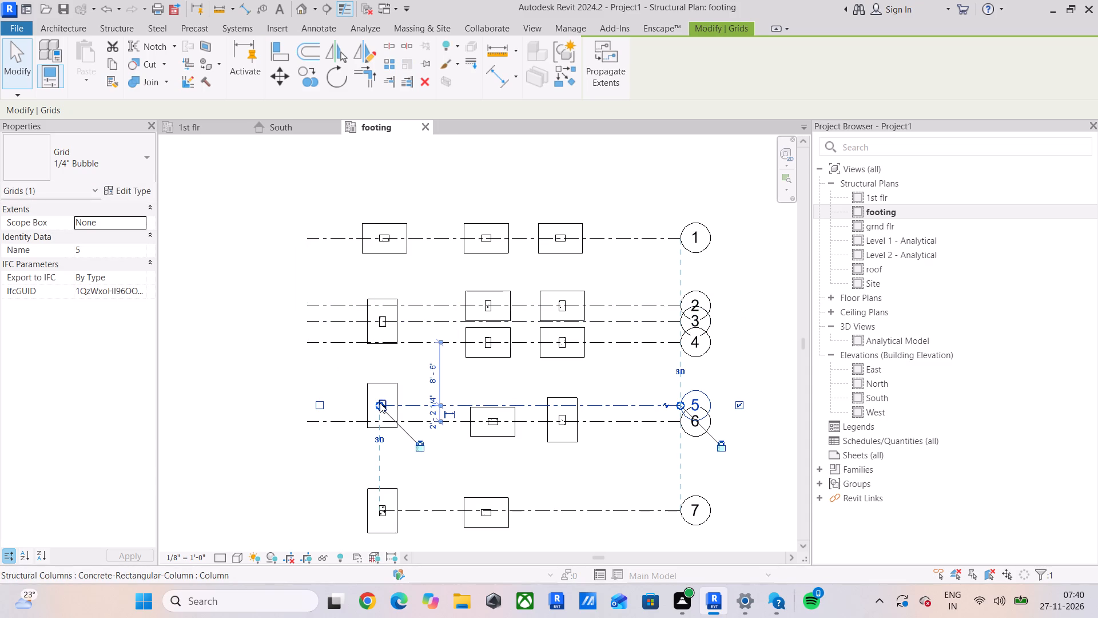
{"action": "left_click_drag", "start_coordinate": [380, 403], "coordinate": [307, 395]}
{"action": "left_click", "coordinate": [253, 379]}
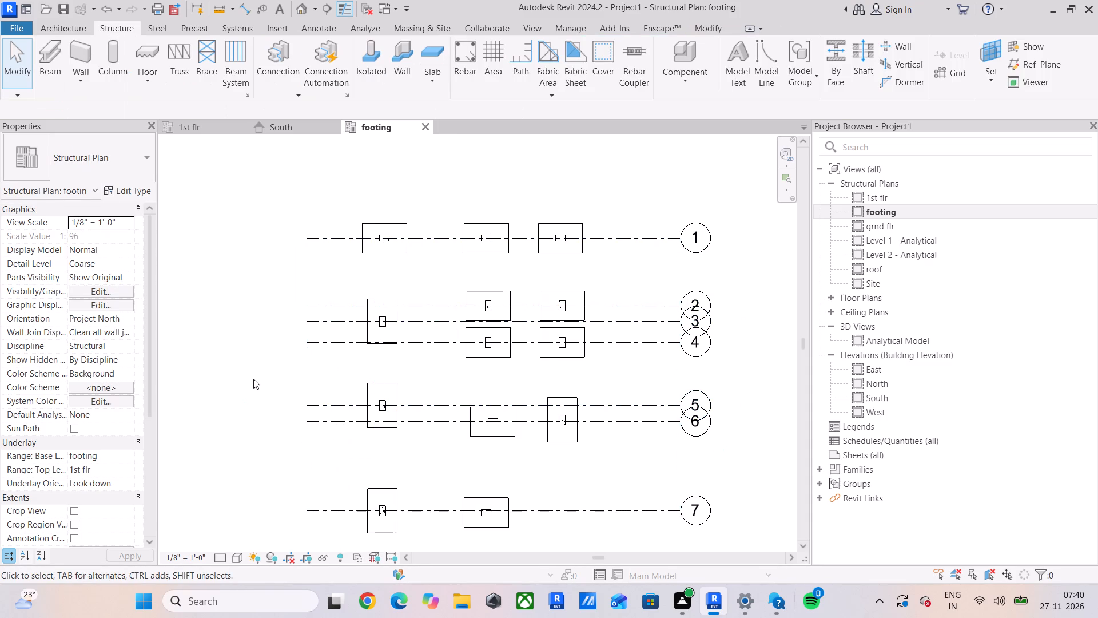
Set the footing plan's view scale to 3/8" = 1'-0" after trying 1/2" = 1'-0".
{"action": "scroll", "coordinate": [253, 379], "scroll_direction": "down", "scroll_amount": 3}
{"action": "middle_click_drag", "start_coordinate": [276, 387], "coordinate": [291, 406]}
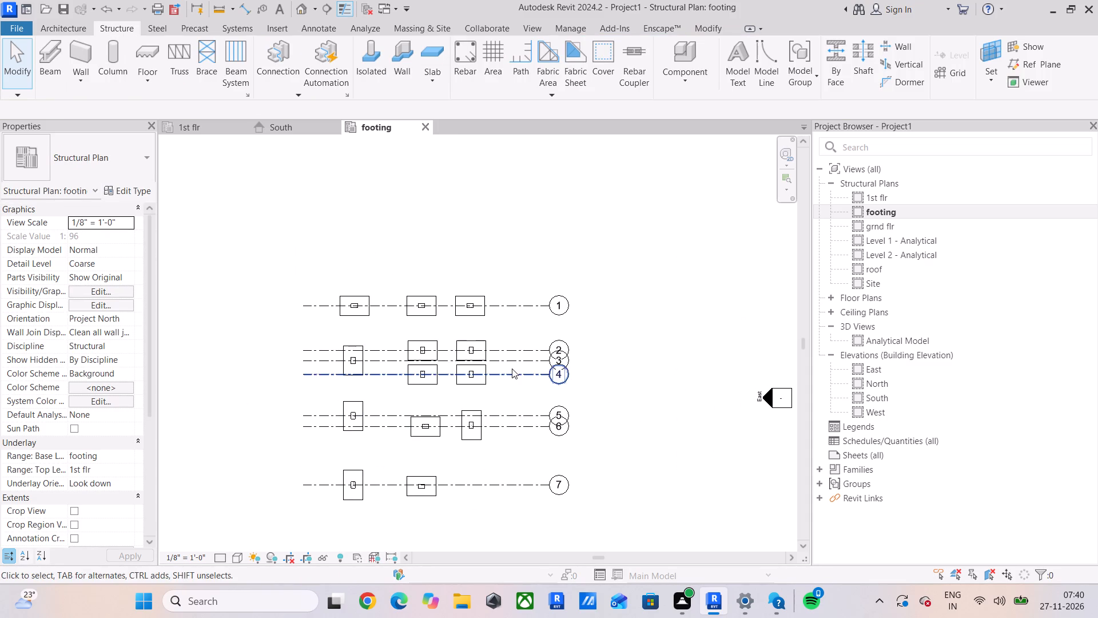
{"action": "middle_click_drag", "start_coordinate": [527, 446], "coordinate": [512, 366]}
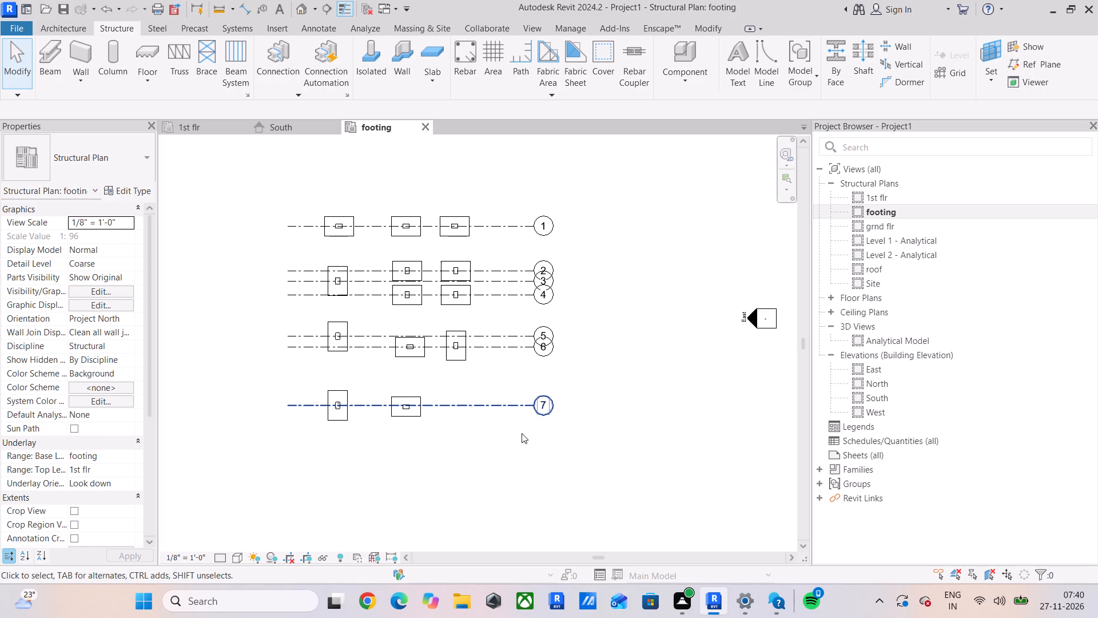
{"action": "left_click", "coordinate": [198, 558]}
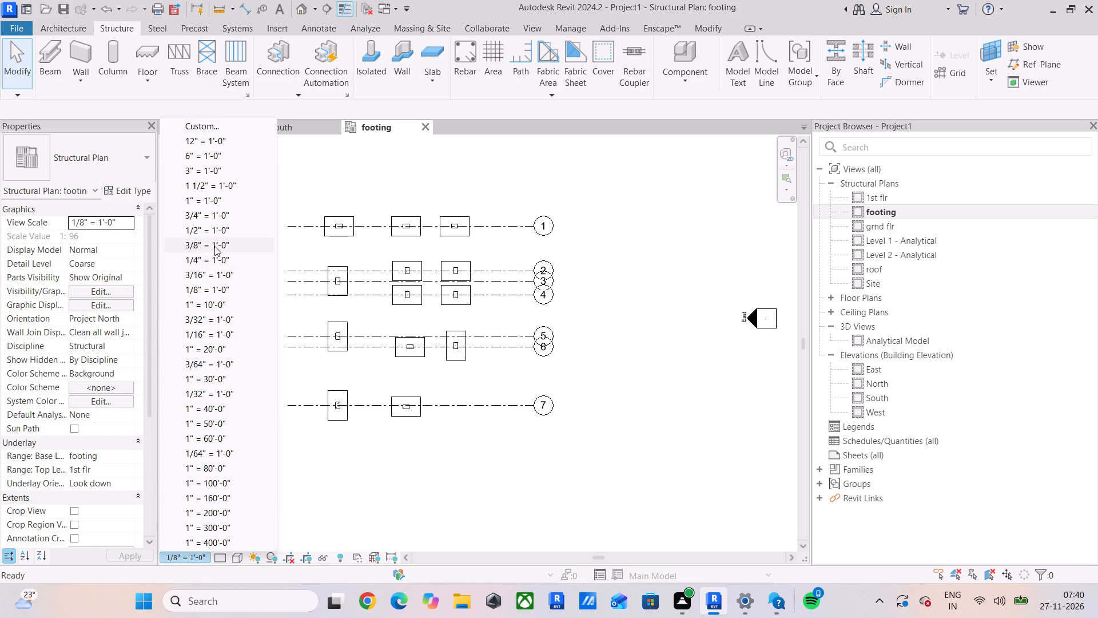
{"action": "left_click", "coordinate": [216, 235]}
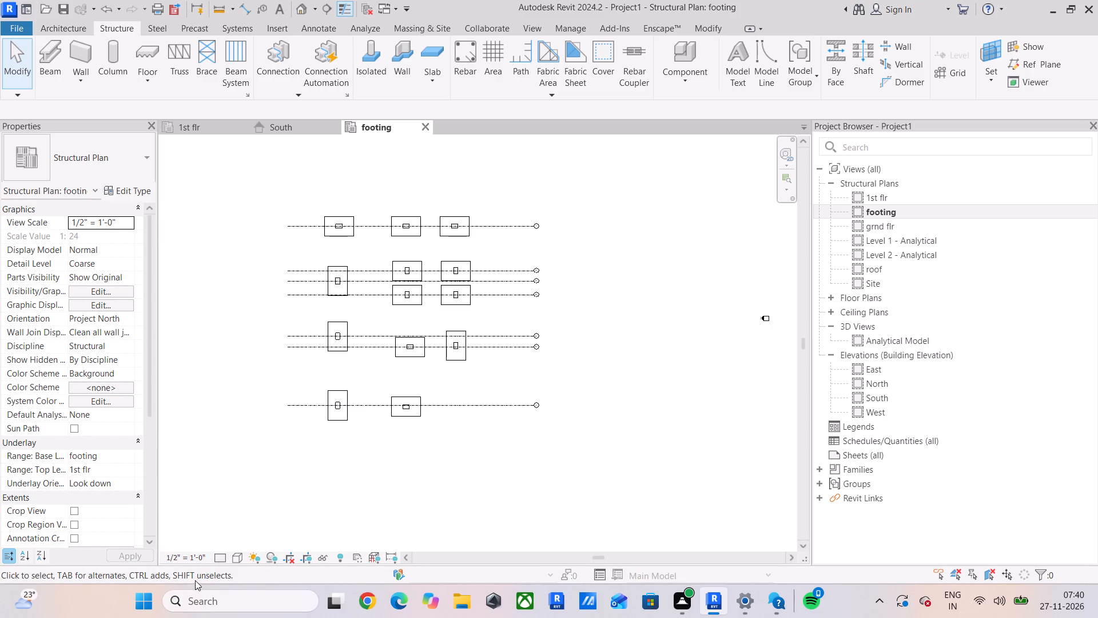
{"action": "left_click", "coordinate": [193, 557]}
{"action": "left_click", "coordinate": [203, 243]}
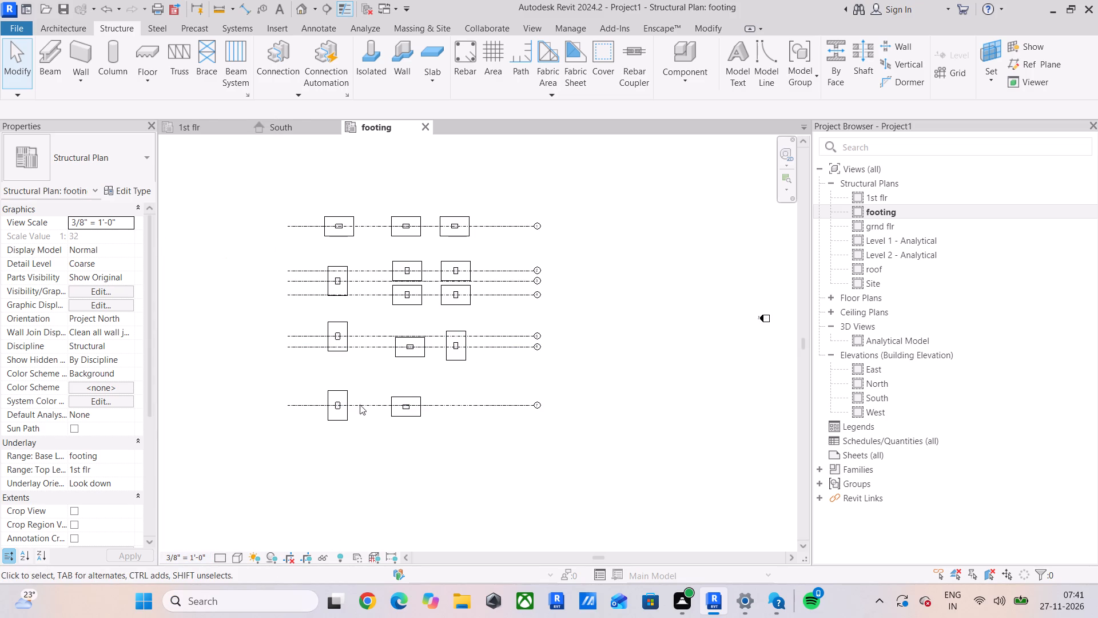
Examine how the grid lines, columns and footings line up across the footing plan.
{"action": "scroll", "coordinate": [579, 320], "scroll_direction": "up", "scroll_amount": 5}
{"action": "middle_click_drag", "start_coordinate": [581, 330], "coordinate": [701, 419]}
{"action": "middle_click_drag", "start_coordinate": [401, 366], "coordinate": [492, 454]}
{"action": "scroll", "coordinate": [363, 359], "scroll_direction": "up", "scroll_amount": 1}
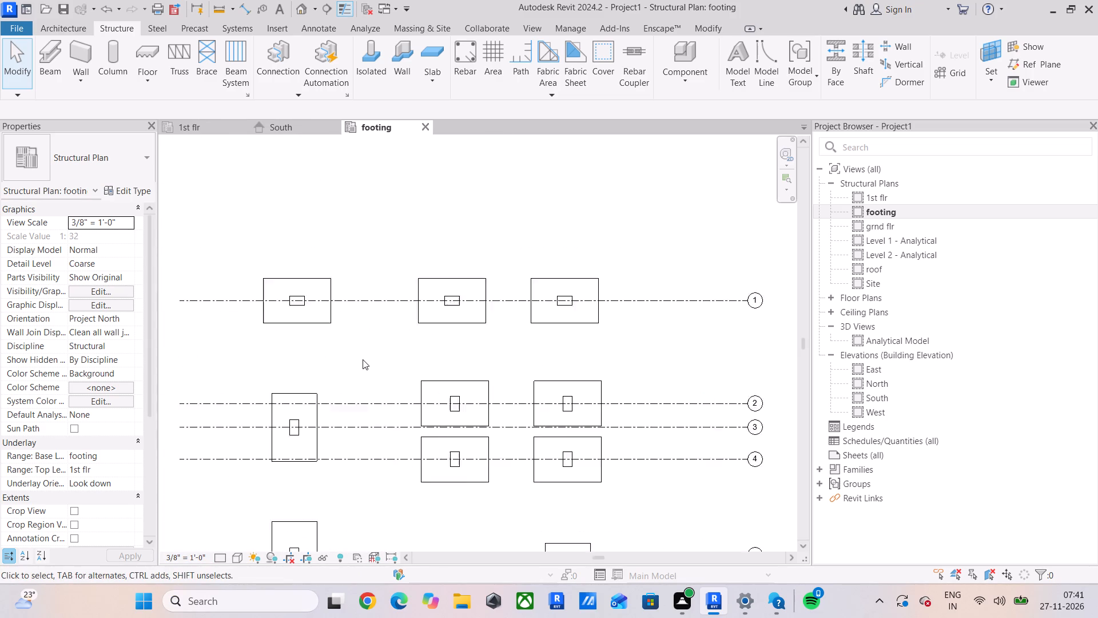
{"action": "scroll", "coordinate": [363, 359], "scroll_direction": "up", "scroll_amount": 2}
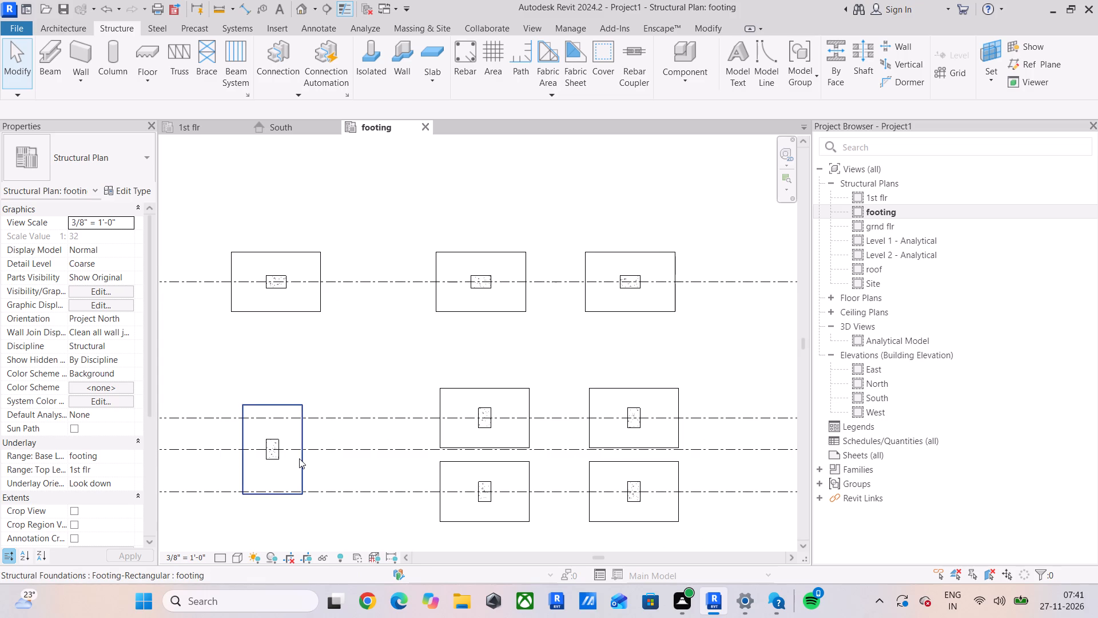
{"action": "scroll", "coordinate": [300, 463], "scroll_direction": "down", "scroll_amount": 3}
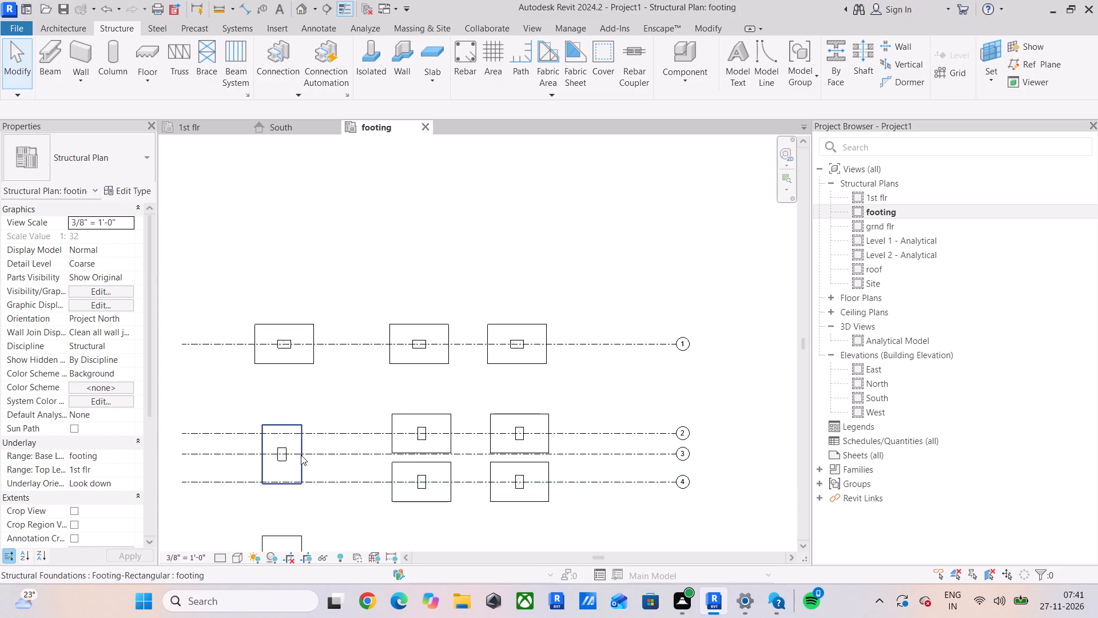
{"action": "scroll", "coordinate": [301, 454], "scroll_direction": "up", "scroll_amount": 4}
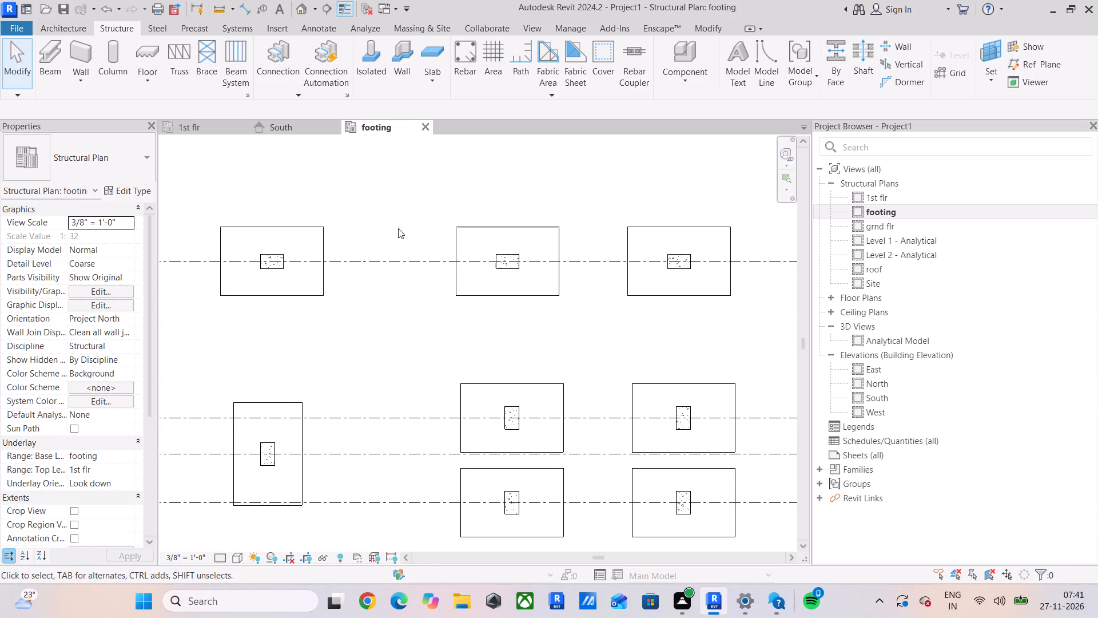
{"action": "scroll", "coordinate": [400, 281], "scroll_direction": "down", "scroll_amount": 7}
{"action": "middle_click_drag", "start_coordinate": [408, 302], "coordinate": [404, 196]}
{"action": "middle_click_drag", "start_coordinate": [404, 284], "coordinate": [417, 359]}
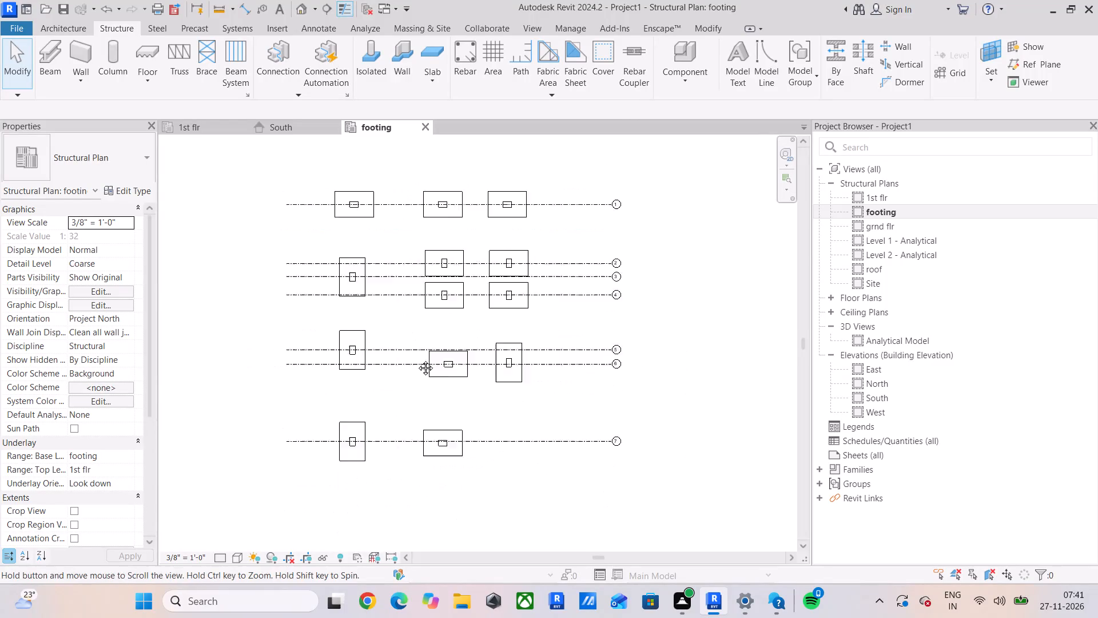
{"action": "middle_click_drag", "start_coordinate": [417, 359], "coordinate": [423, 382]}
Align grid 3 with the centre of the upper middle west column using Align.
{"action": "left_click", "coordinate": [705, 26]}
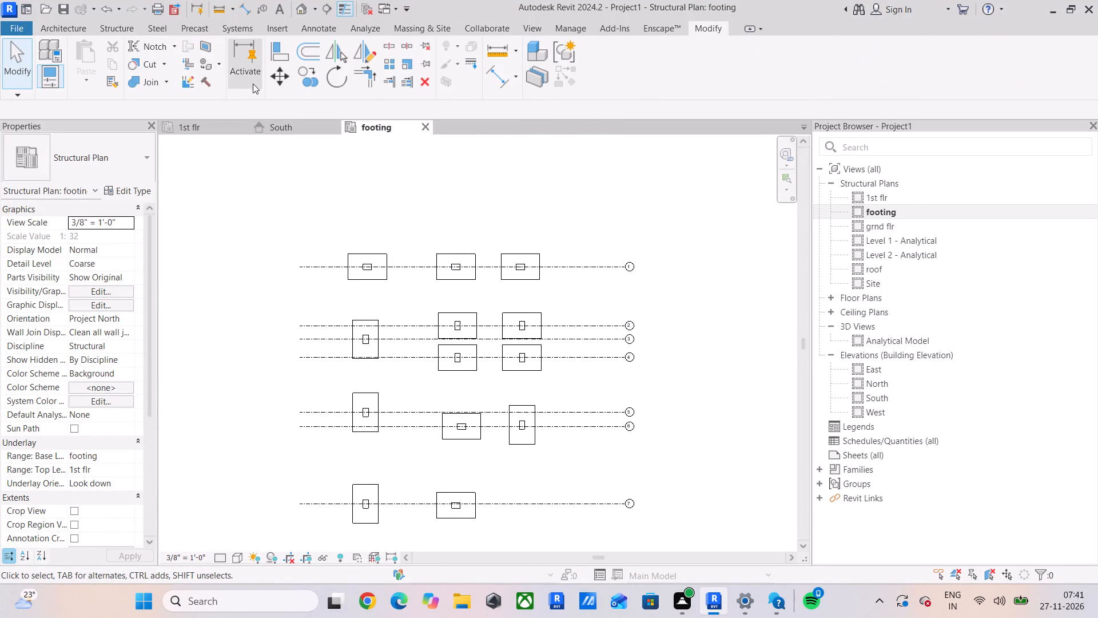
{"action": "left_click", "coordinate": [272, 52]}
{"action": "scroll", "coordinate": [364, 275], "scroll_direction": "up", "scroll_amount": 9}
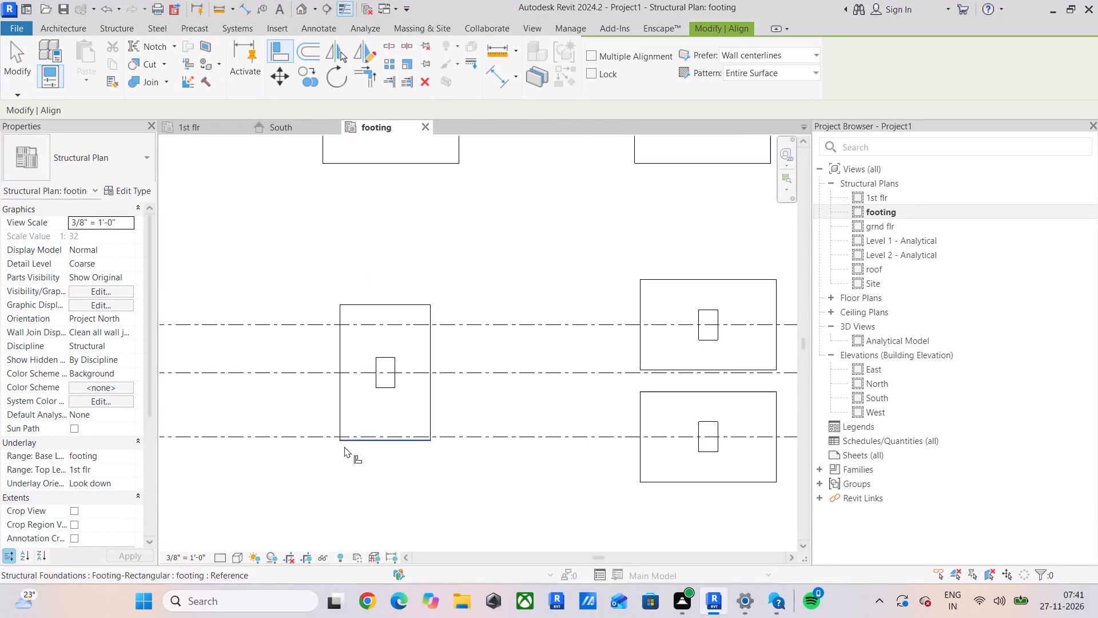
{"action": "scroll", "coordinate": [344, 446], "scroll_direction": "up", "scroll_amount": 5}
{"action": "left_click", "coordinate": [399, 330]}
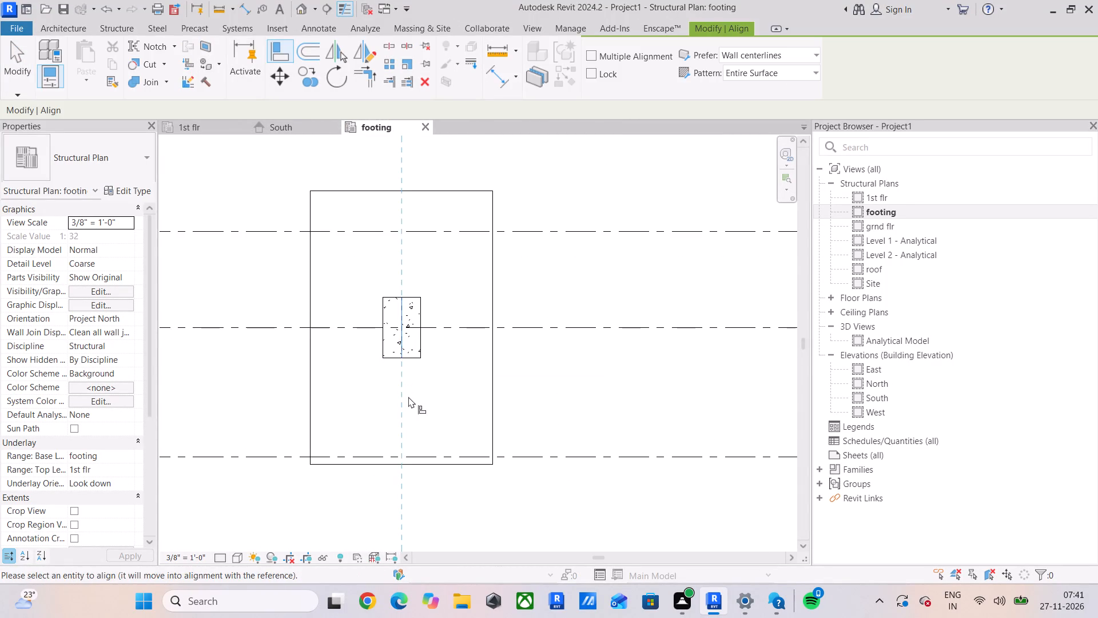
{"action": "left_click", "coordinate": [404, 396]}
{"action": "left_click", "coordinate": [409, 328]}
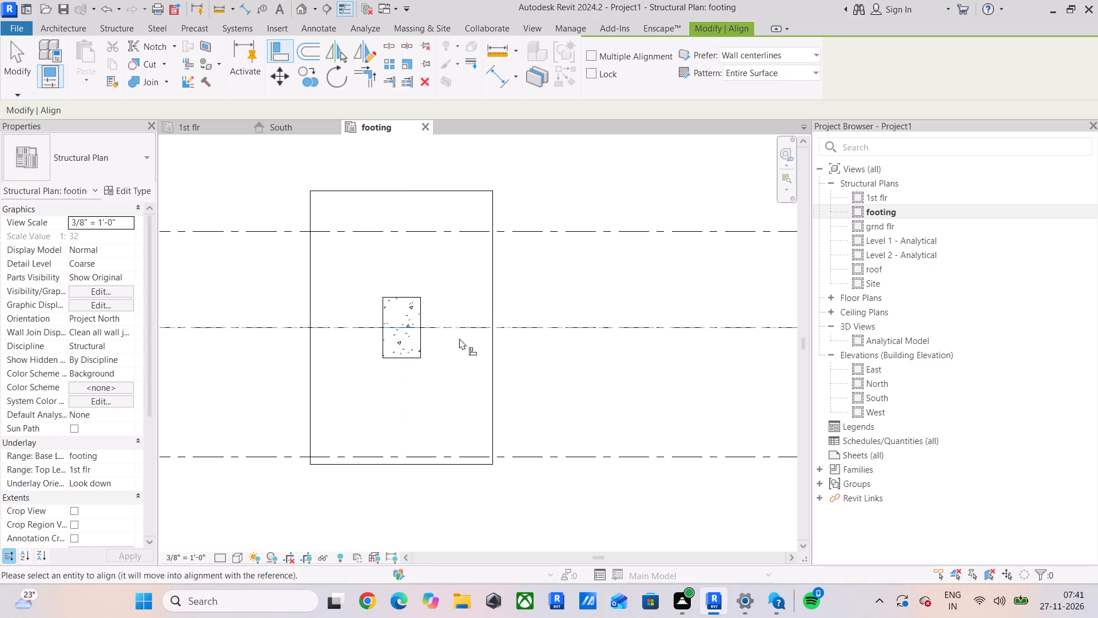
{"action": "left_click", "coordinate": [461, 326]}
{"action": "left_click", "coordinate": [457, 364]}
{"action": "scroll", "coordinate": [457, 383], "scroll_direction": "down", "scroll_amount": 5}
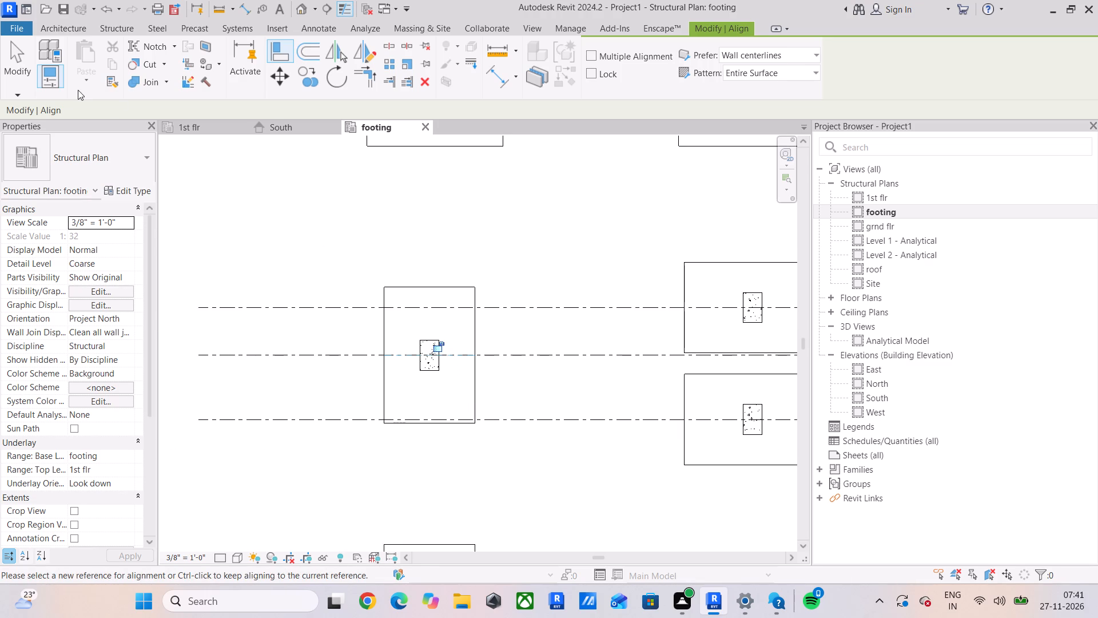
{"action": "triple_click", "coordinate": [6, 51]}
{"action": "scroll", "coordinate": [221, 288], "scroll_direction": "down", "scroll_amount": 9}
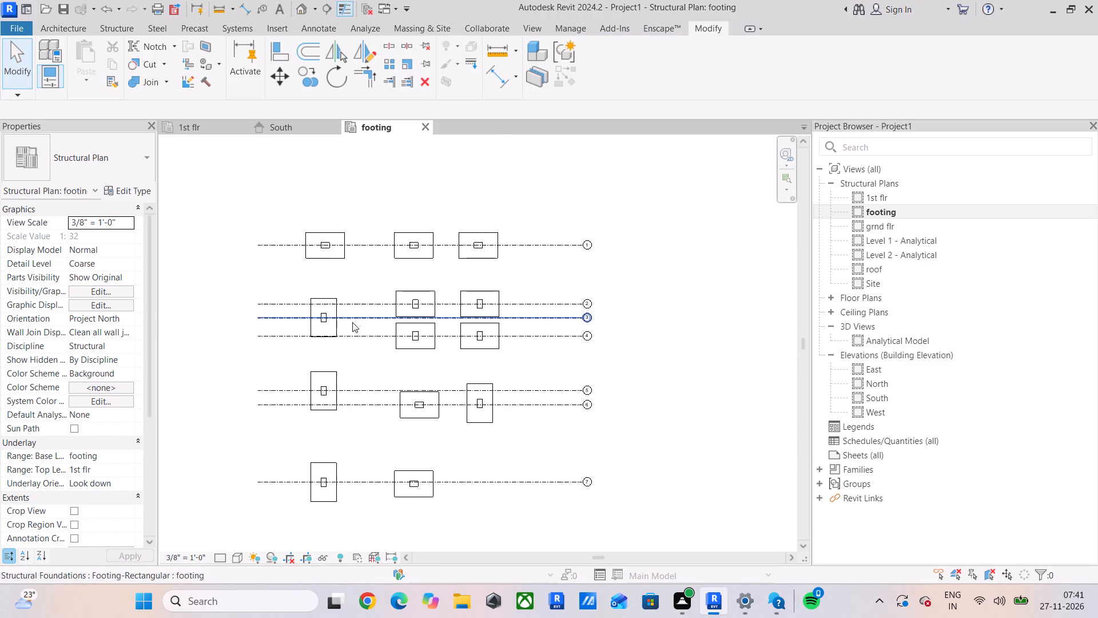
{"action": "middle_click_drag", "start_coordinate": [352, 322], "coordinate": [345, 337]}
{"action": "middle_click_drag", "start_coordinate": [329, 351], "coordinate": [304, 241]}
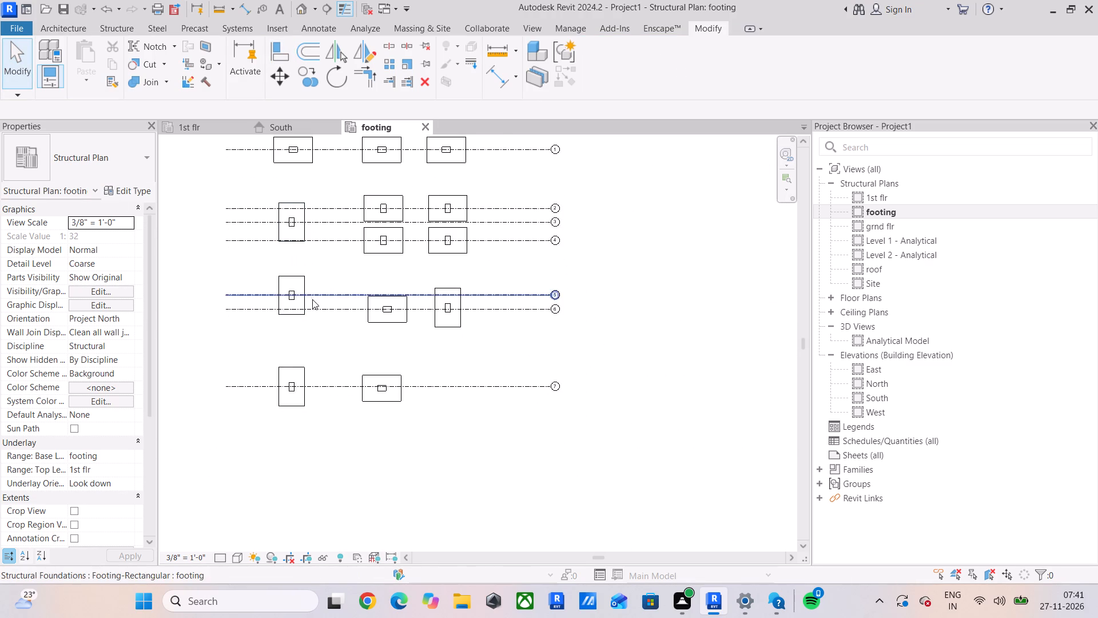
Draw a vertical grid line through the west columns, from the southernmost column's midpoint to above the northern footing.
{"action": "middle_click_drag", "start_coordinate": [307, 390], "coordinate": [313, 451]}
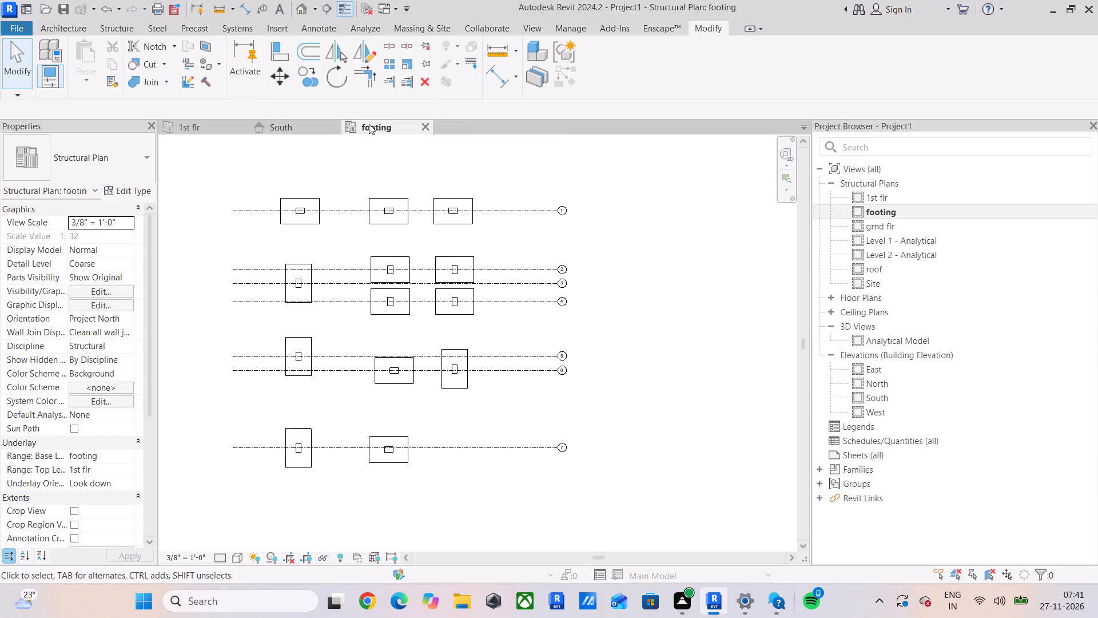
{"action": "left_click", "coordinate": [534, 302]}
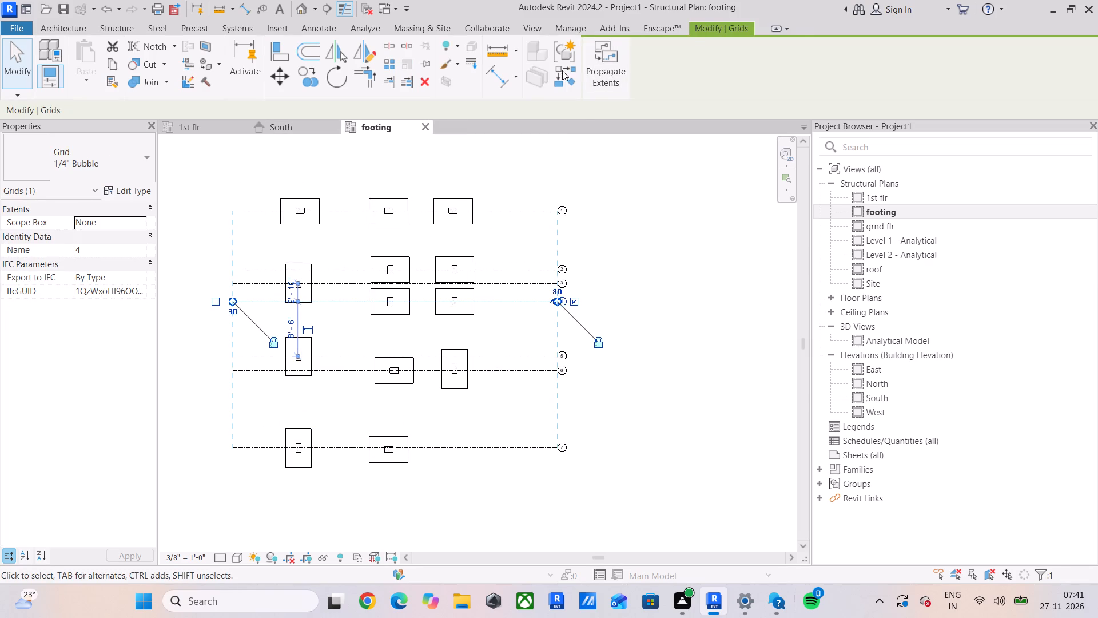
{"action": "left_click", "coordinate": [562, 70]}
{"action": "scroll", "coordinate": [304, 455], "scroll_direction": "up", "scroll_amount": 9}
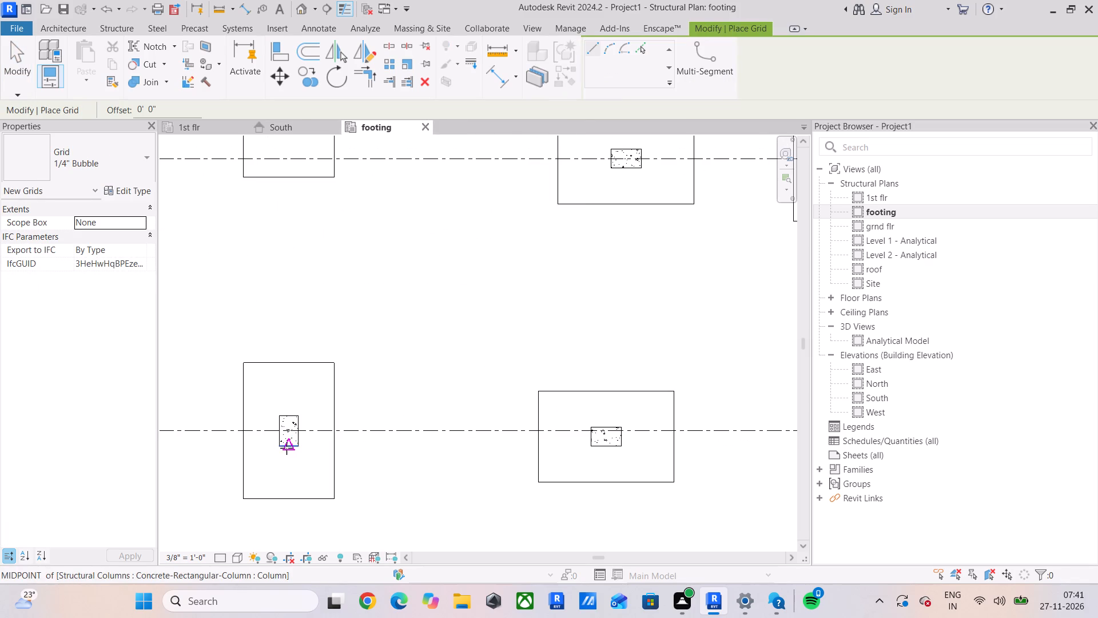
{"action": "left_click", "coordinate": [287, 448]}
{"action": "scroll", "coordinate": [281, 296], "scroll_direction": "down", "scroll_amount": 5}
{"action": "middle_click_drag", "start_coordinate": [287, 283], "coordinate": [289, 581]}
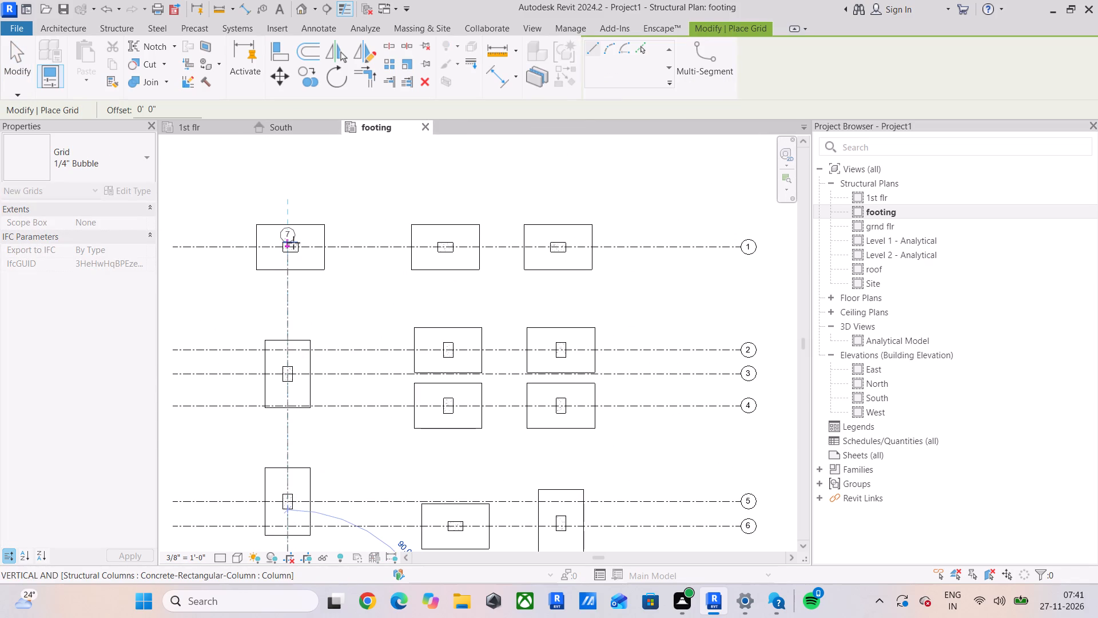
{"action": "scroll", "coordinate": [293, 243], "scroll_direction": "up", "scroll_amount": 8}
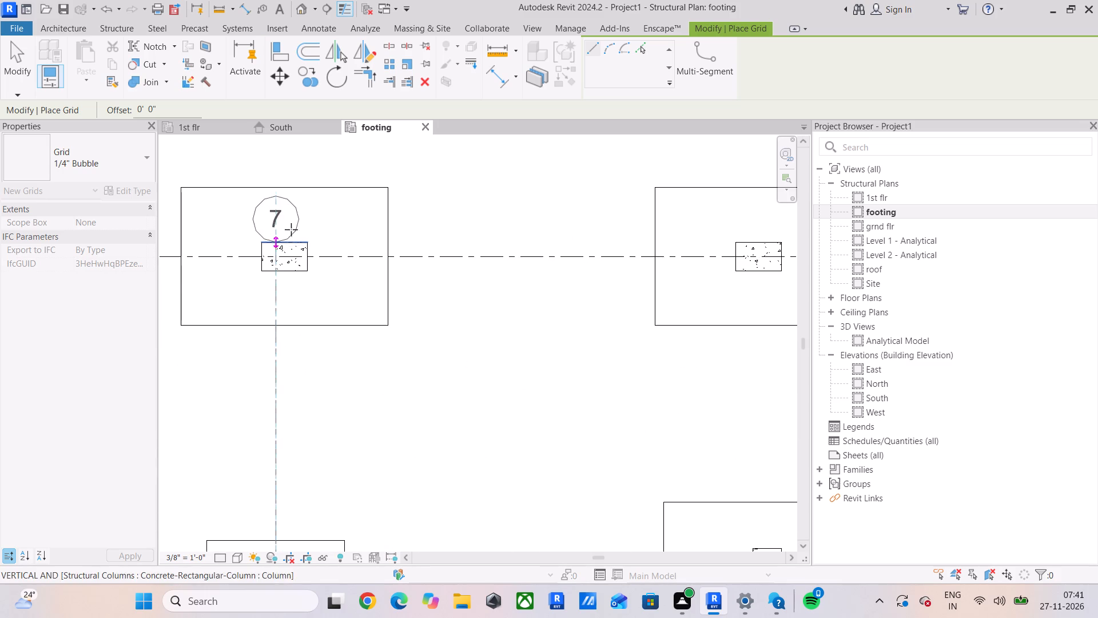
{"action": "scroll", "coordinate": [281, 164], "scroll_direction": "down", "scroll_amount": 3}
{"action": "middle_click_drag", "start_coordinate": [288, 205], "coordinate": [300, 431]}
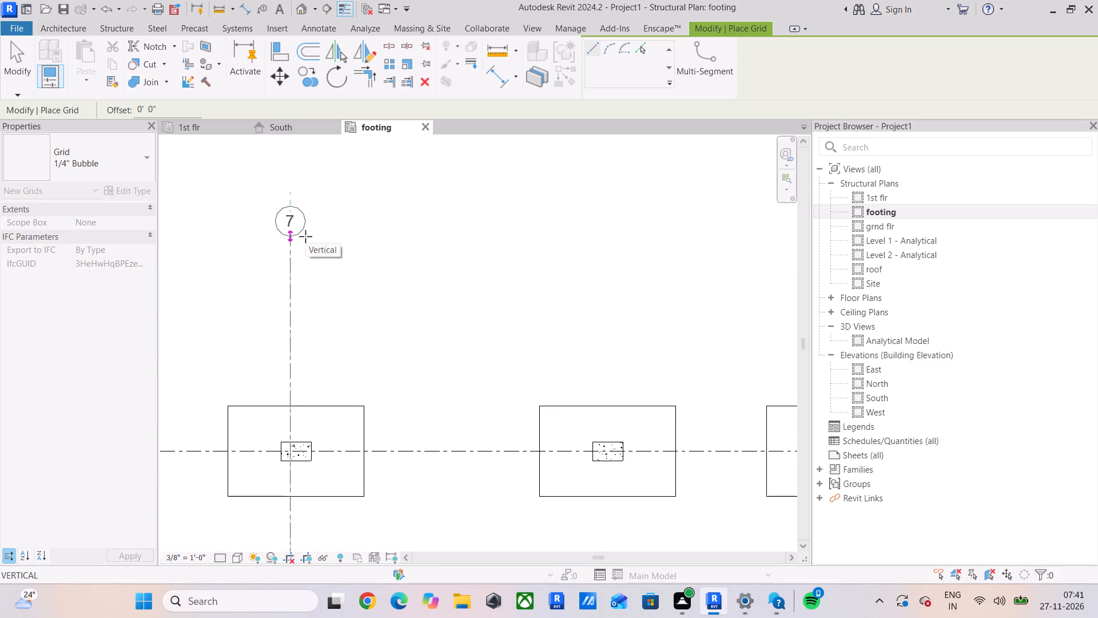
{"action": "left_click", "coordinate": [304, 257]}
{"action": "key", "text": "Escape"}
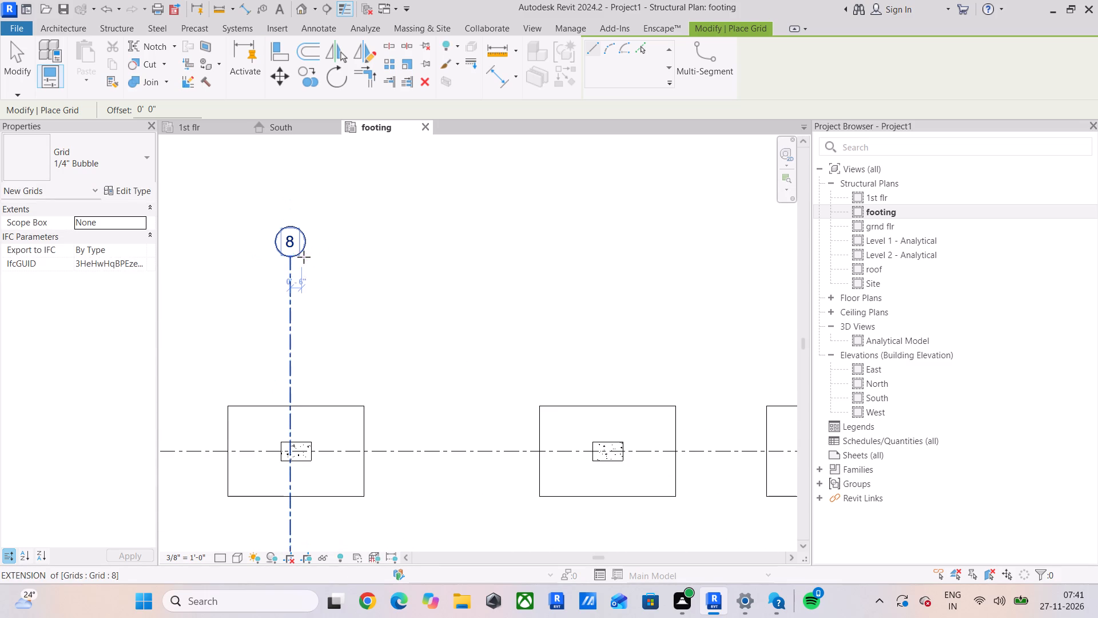
{"action": "left_click", "coordinate": [295, 245]}
{"action": "key", "text": "Escape"}
{"action": "key", "text": "Escape"}
Rename the new vertical grid line through the west columns as A.
{"action": "left_click", "coordinate": [295, 245]}
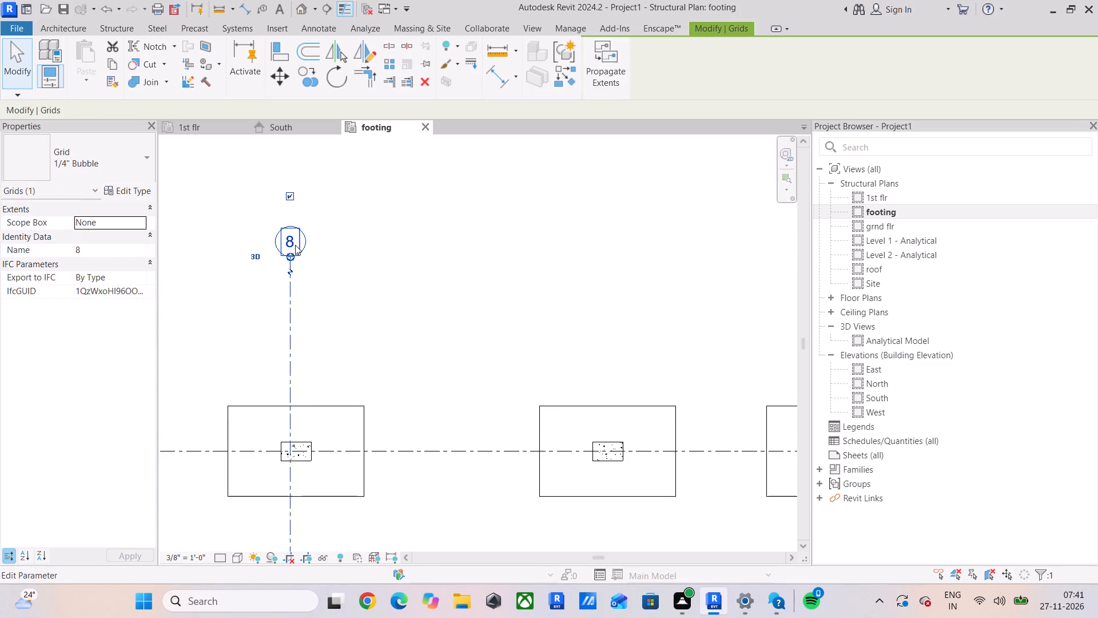
{"action": "left_click", "coordinate": [292, 240]}
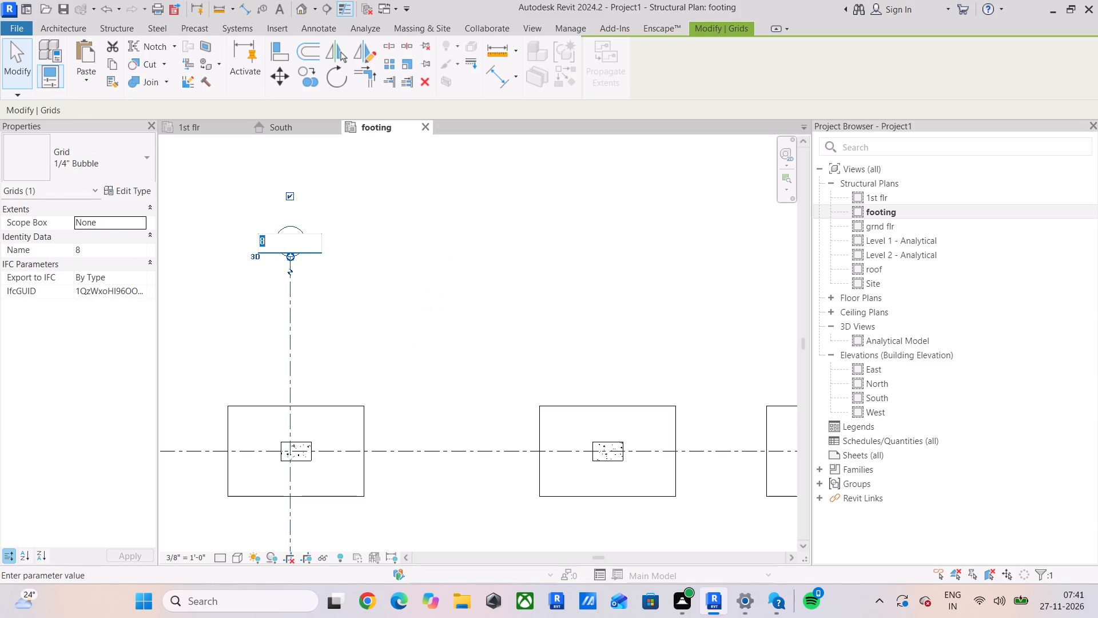
{"action": "key", "text": "a"}
{"action": "key", "text": "Return"}
{"action": "key", "text": "Escape"}
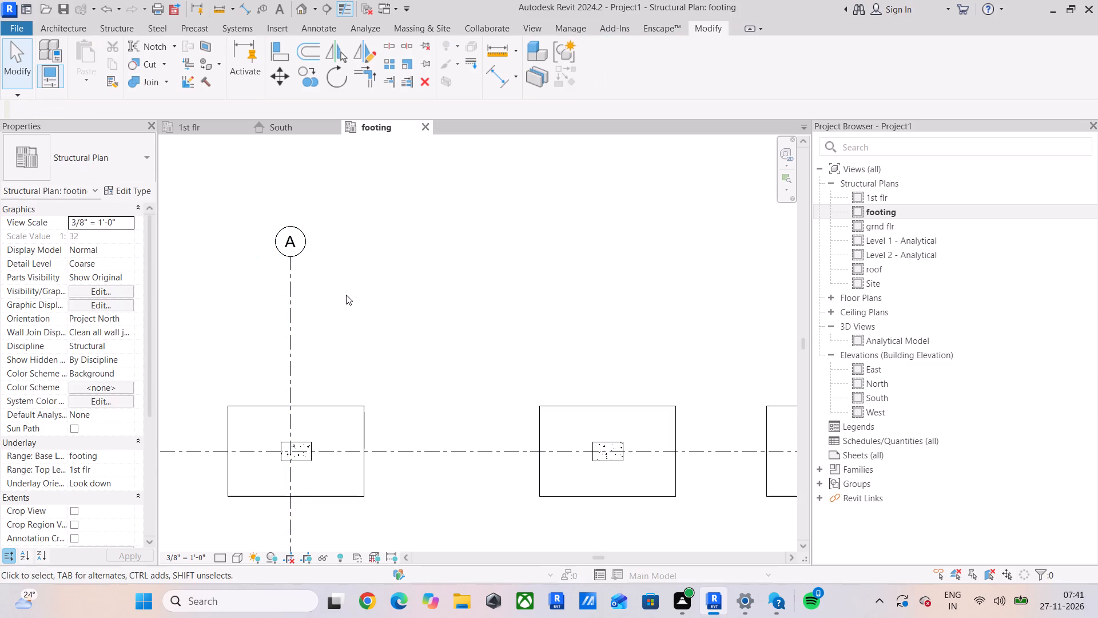
Draw vertical grid B from the midpoint of the southern middle column up to align with grid A's north end.
{"action": "scroll", "coordinate": [387, 328], "scroll_direction": "down", "scroll_amount": 6}
{"action": "left_click", "coordinate": [342, 323]}
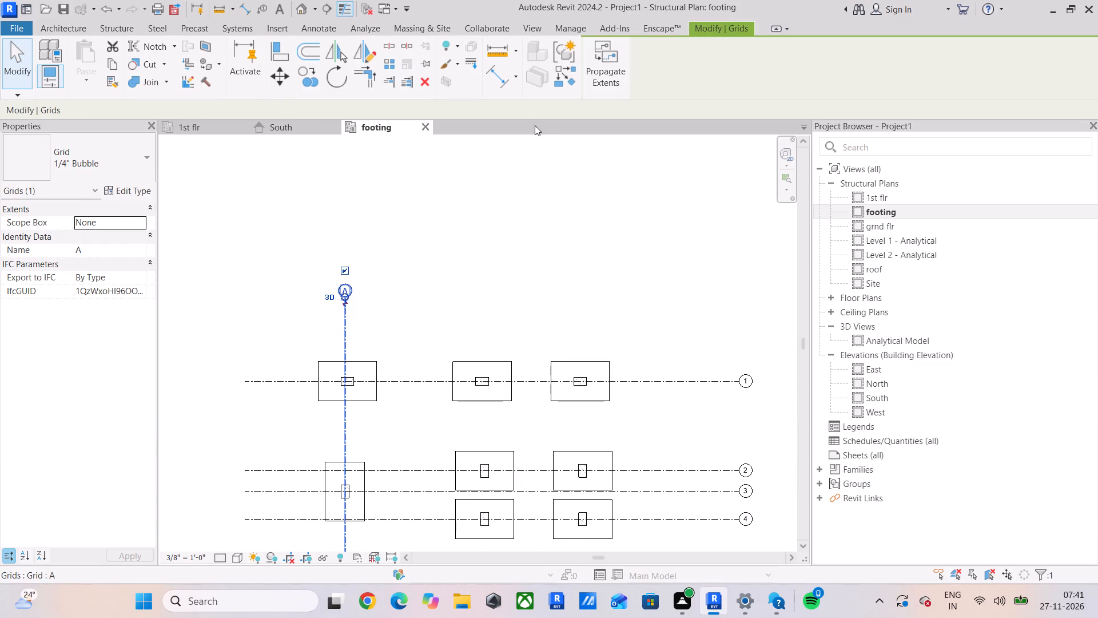
{"action": "left_click", "coordinate": [566, 81]}
{"action": "scroll", "coordinate": [448, 406], "scroll_direction": "down", "scroll_amount": 2}
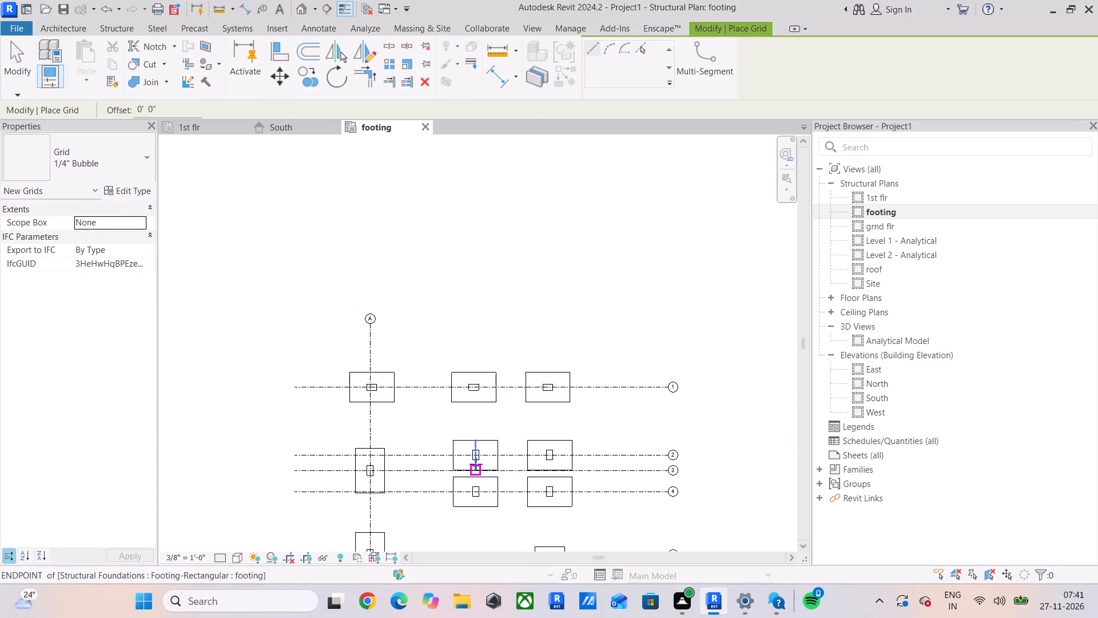
{"action": "middle_click_drag", "start_coordinate": [469, 520], "coordinate": [383, 276]}
{"action": "scroll", "coordinate": [382, 409], "scroll_direction": "up", "scroll_amount": 2}
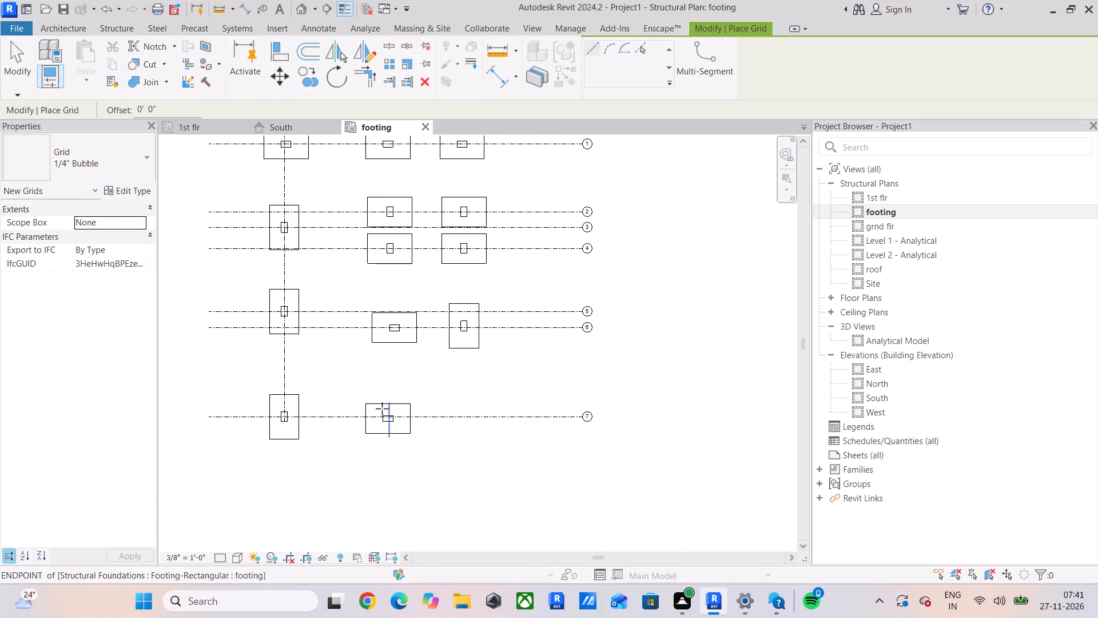
{"action": "scroll", "coordinate": [382, 409], "scroll_direction": "up", "scroll_amount": 3}
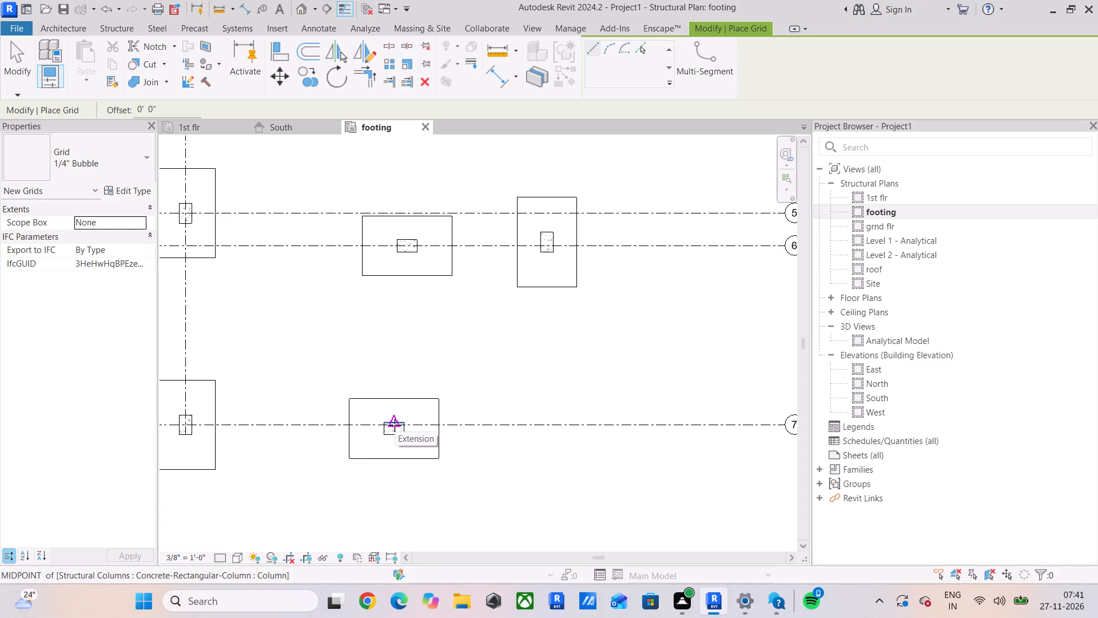
{"action": "left_click", "coordinate": [395, 425]}
{"action": "scroll", "coordinate": [403, 262], "scroll_direction": "down", "scroll_amount": 4}
{"action": "middle_click_drag", "start_coordinate": [387, 220], "coordinate": [364, 545]}
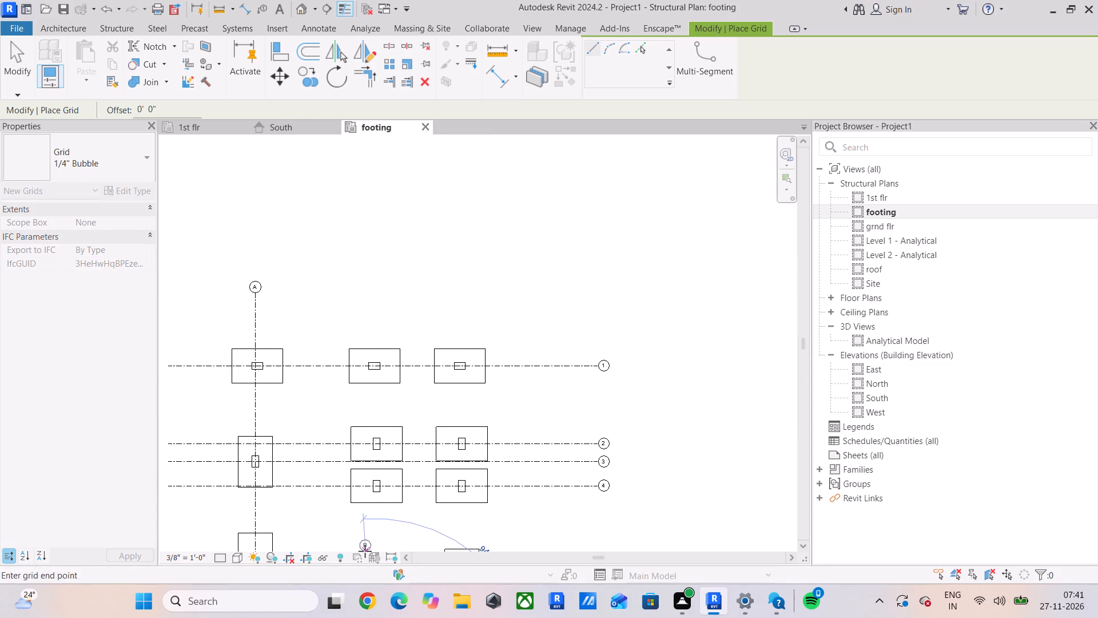
{"action": "left_click", "coordinate": [369, 292]}
{"action": "key", "text": "Escape"}
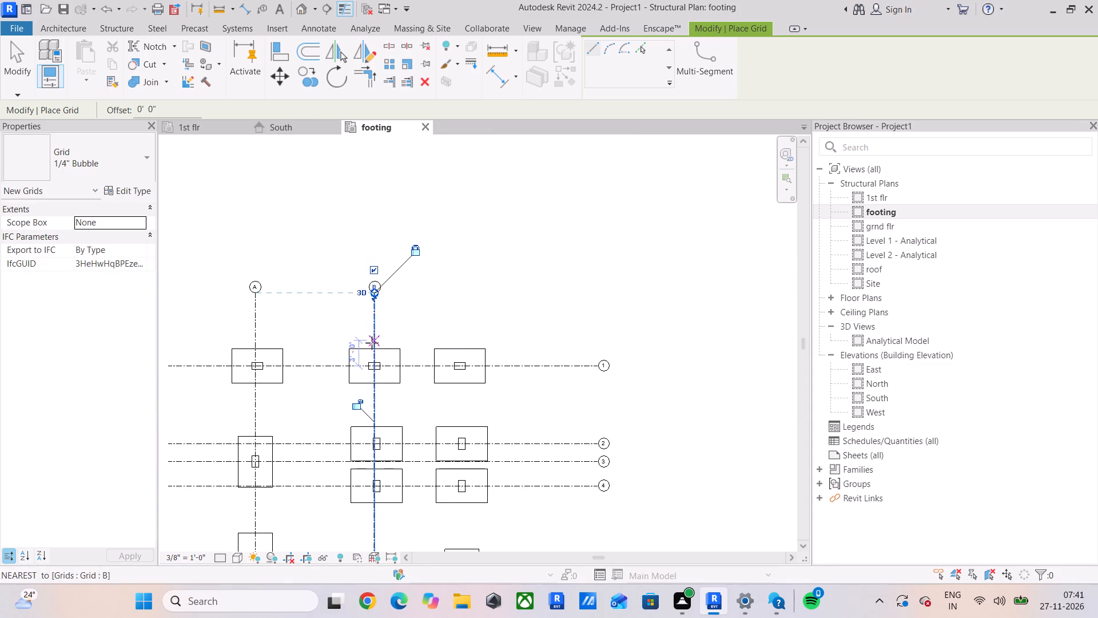
Draw vertical grid C from the midpoint of the southernmost east column up to the north ends of grids A and B.
{"action": "scroll", "coordinate": [397, 375], "scroll_direction": "up", "scroll_amount": 5}
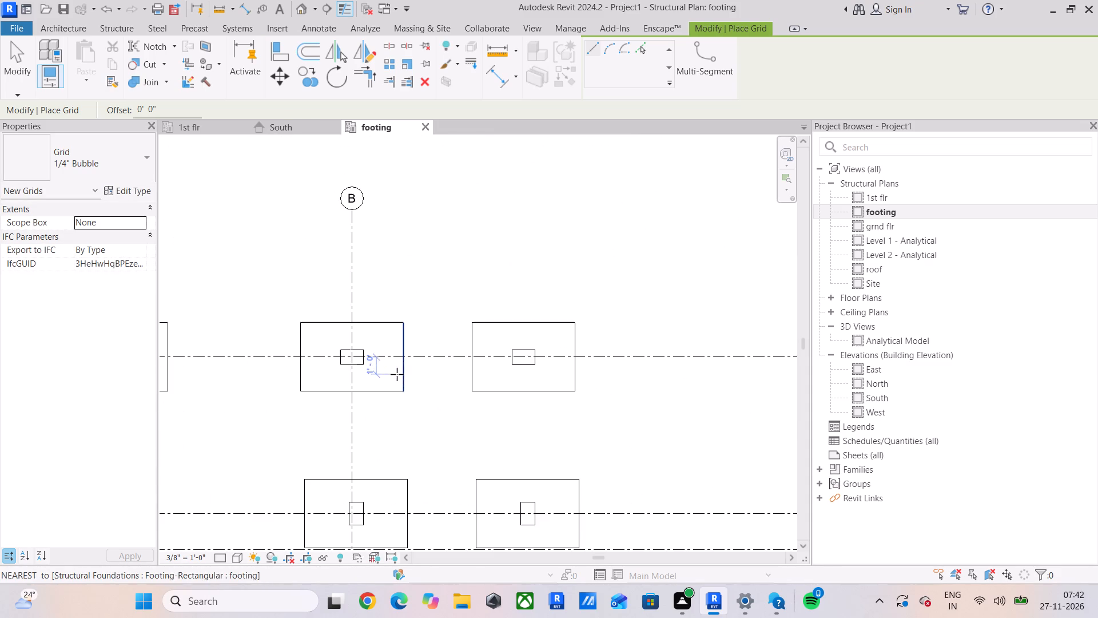
{"action": "scroll", "coordinate": [310, 362], "scroll_direction": "down", "scroll_amount": 3}
{"action": "middle_click_drag", "start_coordinate": [323, 375], "coordinate": [309, 255]}
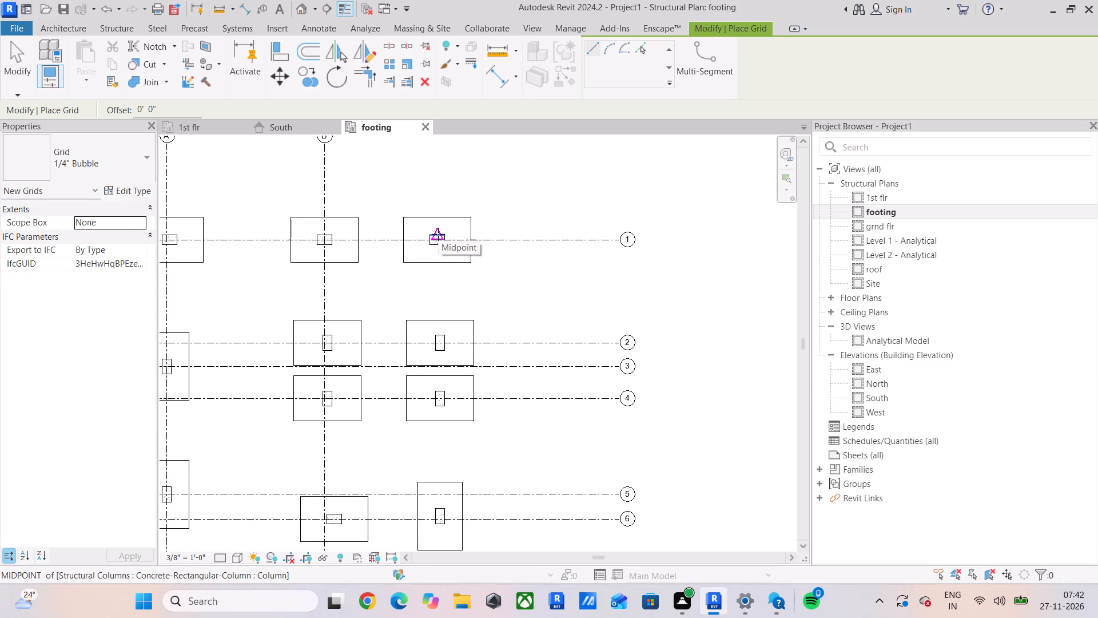
{"action": "scroll", "coordinate": [439, 382], "scroll_direction": "down", "scroll_amount": 3}
{"action": "middle_click_drag", "start_coordinate": [438, 393], "coordinate": [416, 272]}
{"action": "scroll", "coordinate": [423, 350], "scroll_direction": "up", "scroll_amount": 4}
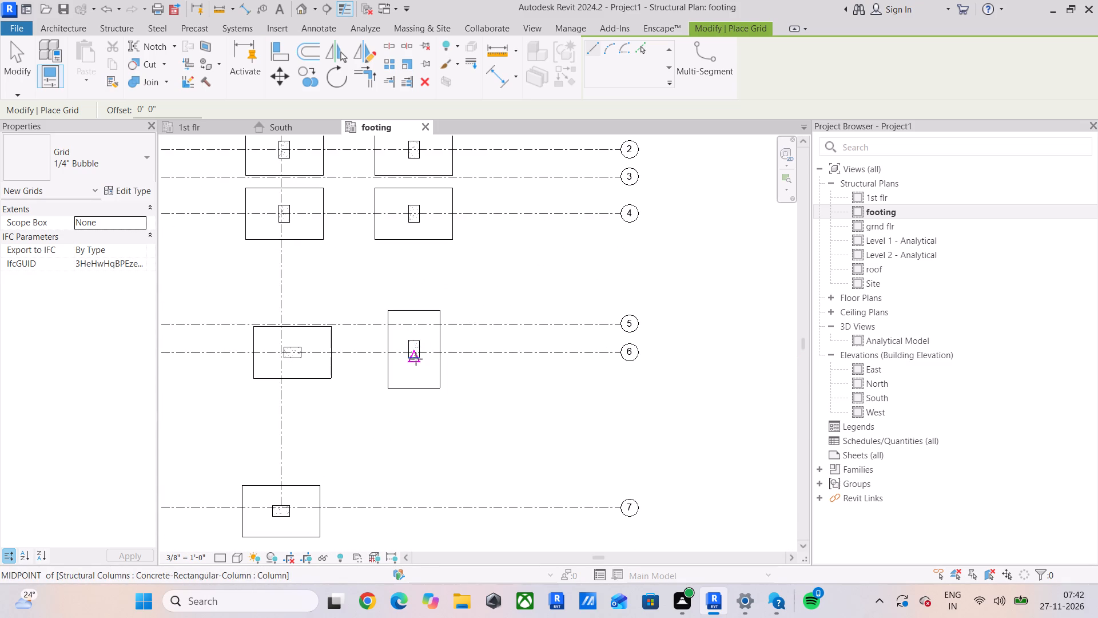
{"action": "left_click", "coordinate": [415, 361]}
{"action": "middle_click_drag", "start_coordinate": [419, 283], "coordinate": [419, 589]}
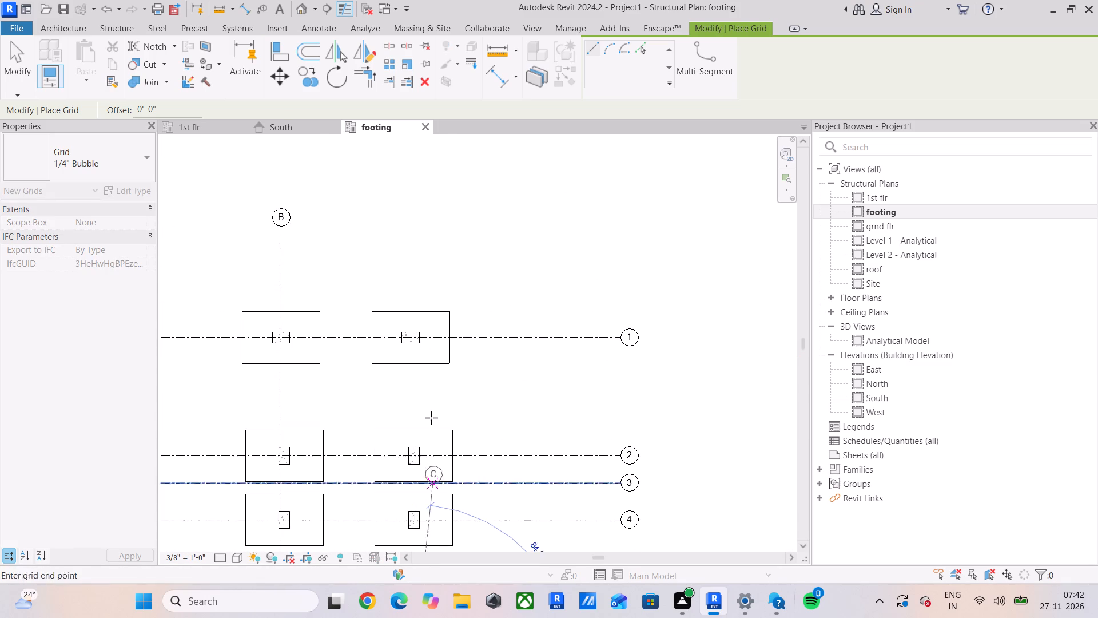
{"action": "left_click", "coordinate": [408, 226]}
{"action": "key", "text": "Escape"}
{"action": "scroll", "coordinate": [407, 354], "scroll_direction": "down", "scroll_amount": 4}
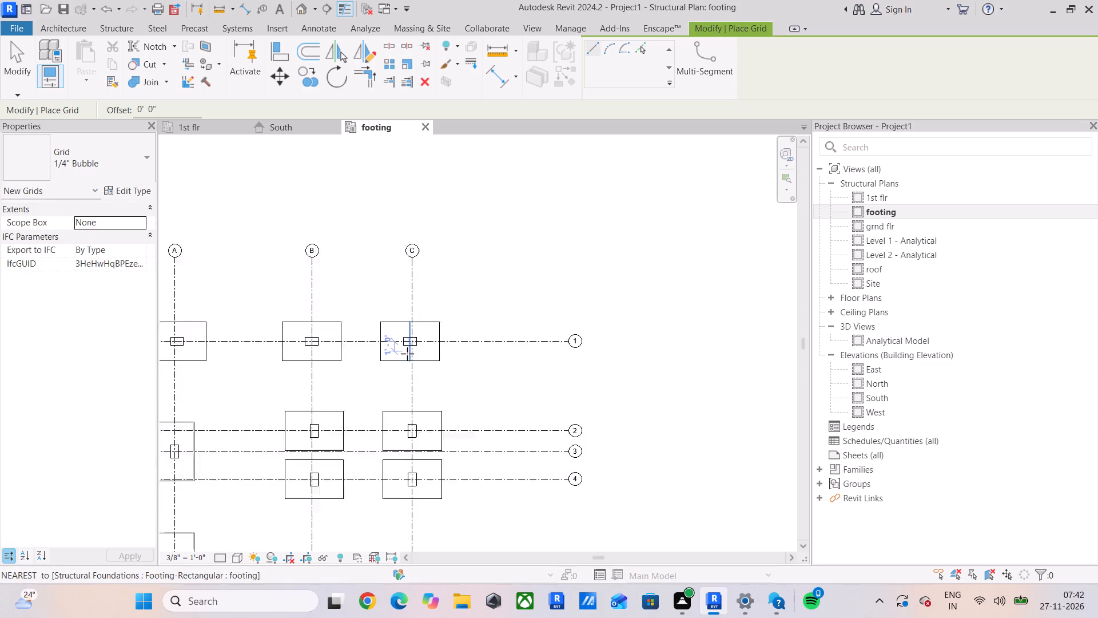
{"action": "scroll", "coordinate": [407, 354], "scroll_direction": "down", "scroll_amount": 1}
{"action": "middle_click_drag", "start_coordinate": [411, 376], "coordinate": [423, 261]}
{"action": "scroll", "coordinate": [401, 367], "scroll_direction": "up", "scroll_amount": 4}
{"action": "key", "text": "Escape"}
{"action": "key", "text": "Escape"}
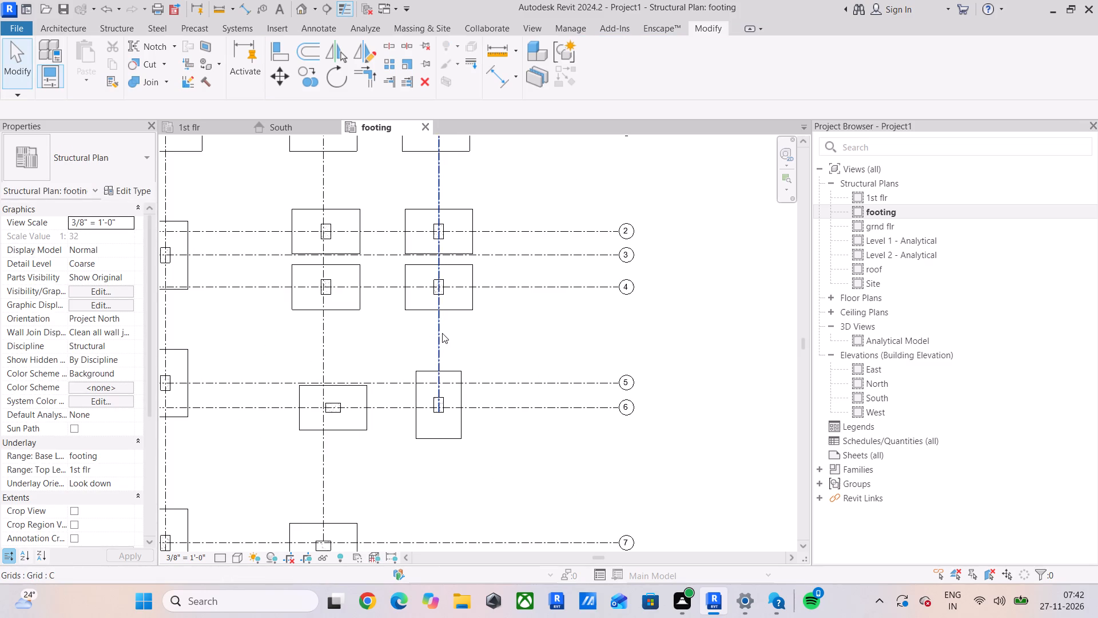
Extend grid C's south end past grid 7, beyond the southernmost footings.
{"action": "left_click", "coordinate": [442, 333]}
{"action": "left_click_drag", "start_coordinate": [440, 415], "coordinate": [440, 425]}
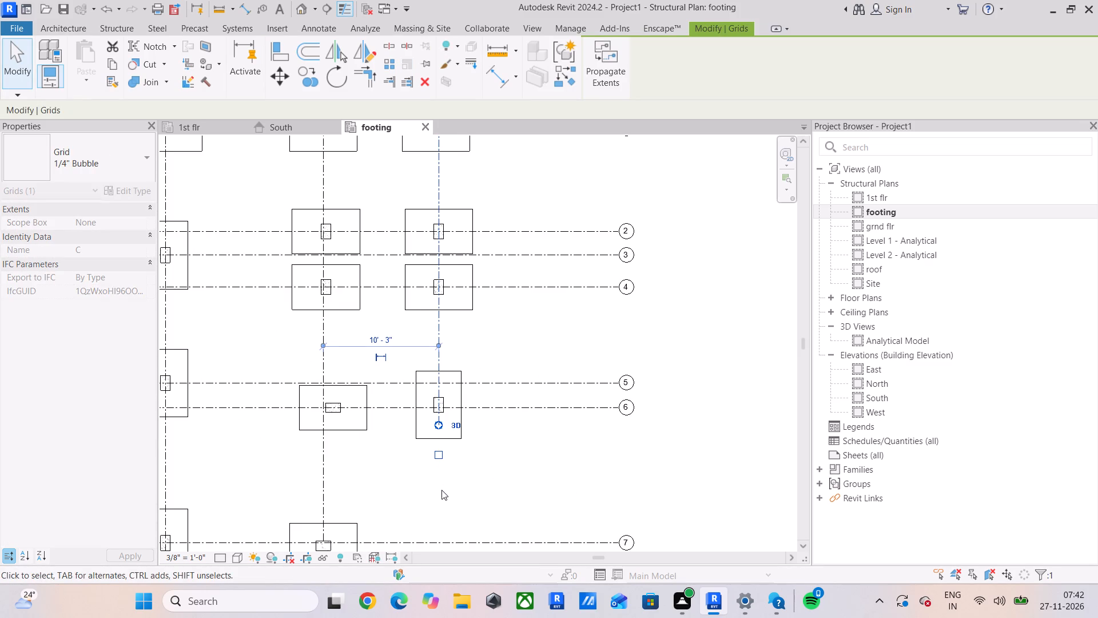
{"action": "middle_click_drag", "start_coordinate": [435, 427], "coordinate": [450, 318]}
{"action": "left_click_drag", "start_coordinate": [451, 318], "coordinate": [452, 377]}
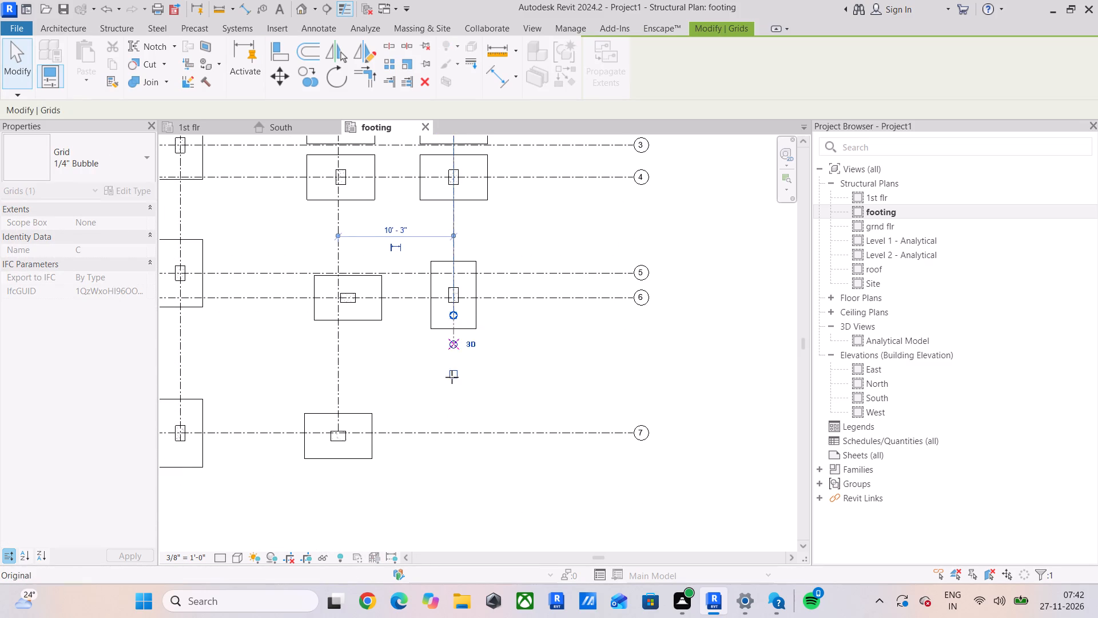
{"action": "left_click_drag", "start_coordinate": [452, 377], "coordinate": [448, 433]}
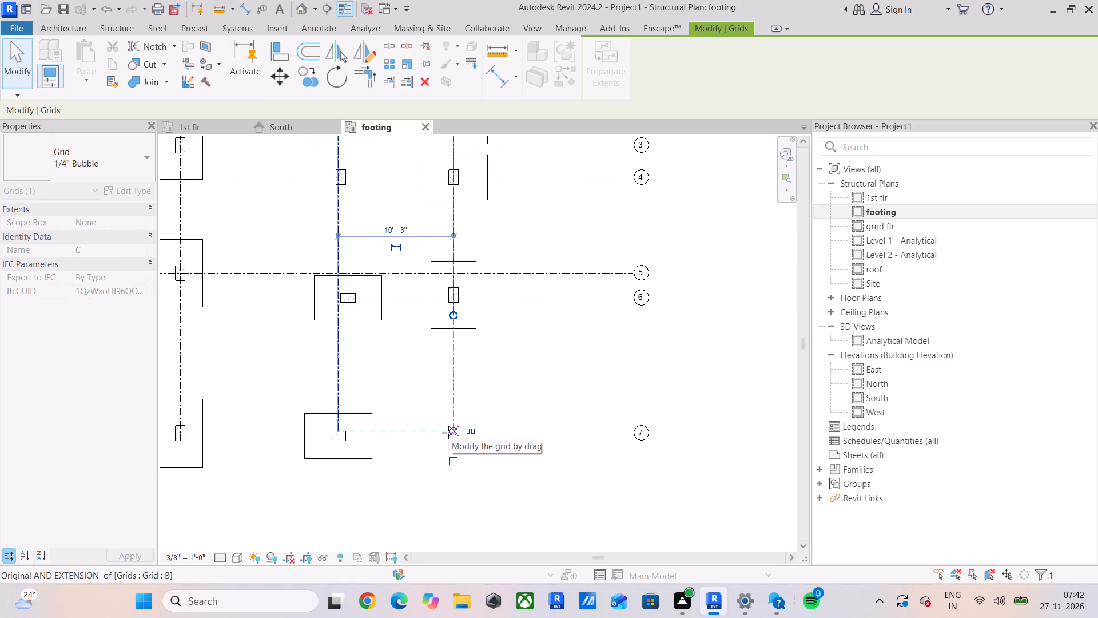
{"action": "left_click_drag", "start_coordinate": [448, 433], "coordinate": [451, 529]}
{"action": "key", "text": "Escape"}
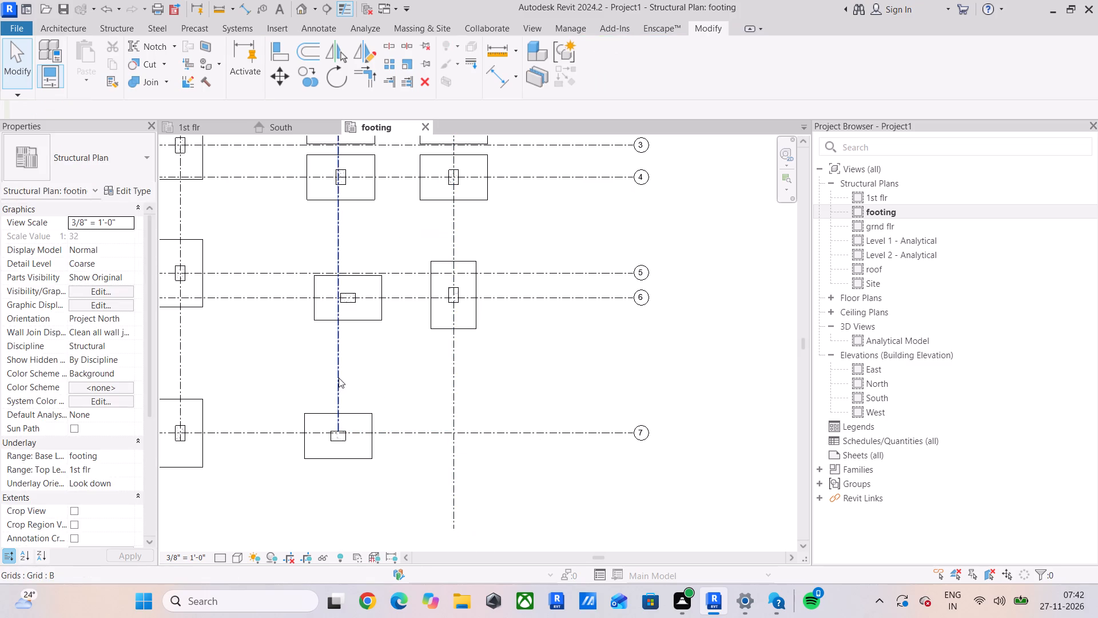
Extend the south ends of grids B and A beyond the southern footings to align with grid C's south end.
{"action": "left_click", "coordinate": [339, 378]}
{"action": "middle_click_drag", "start_coordinate": [349, 393], "coordinate": [454, 329]}
{"action": "left_click_drag", "start_coordinate": [441, 368], "coordinate": [441, 442]}
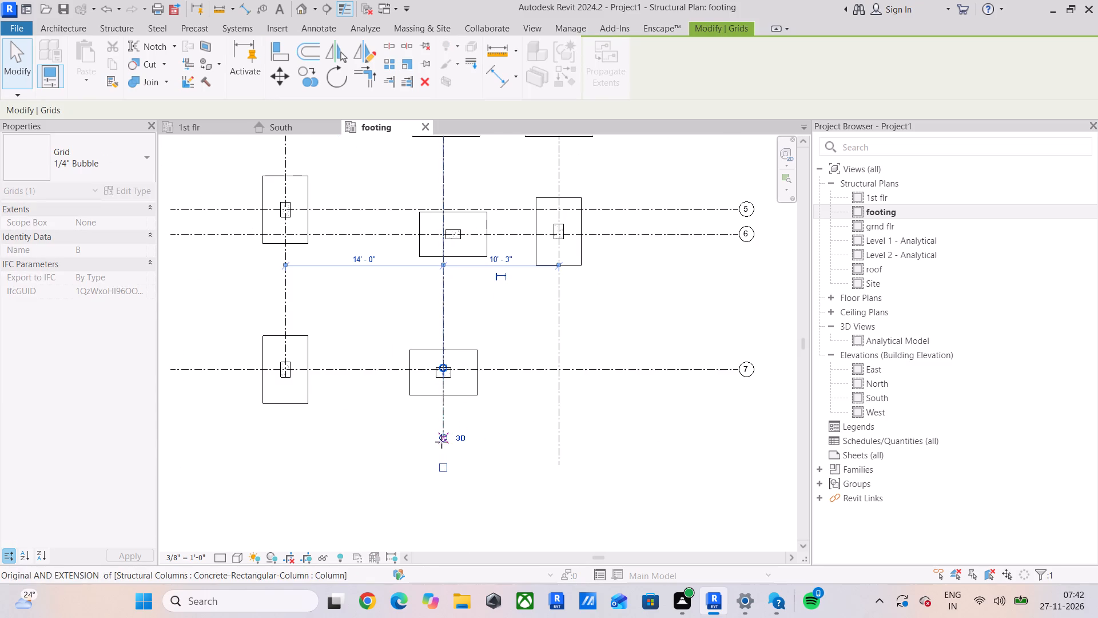
{"action": "left_click_drag", "start_coordinate": [441, 442], "coordinate": [444, 461]}
{"action": "left_click", "coordinate": [289, 301]}
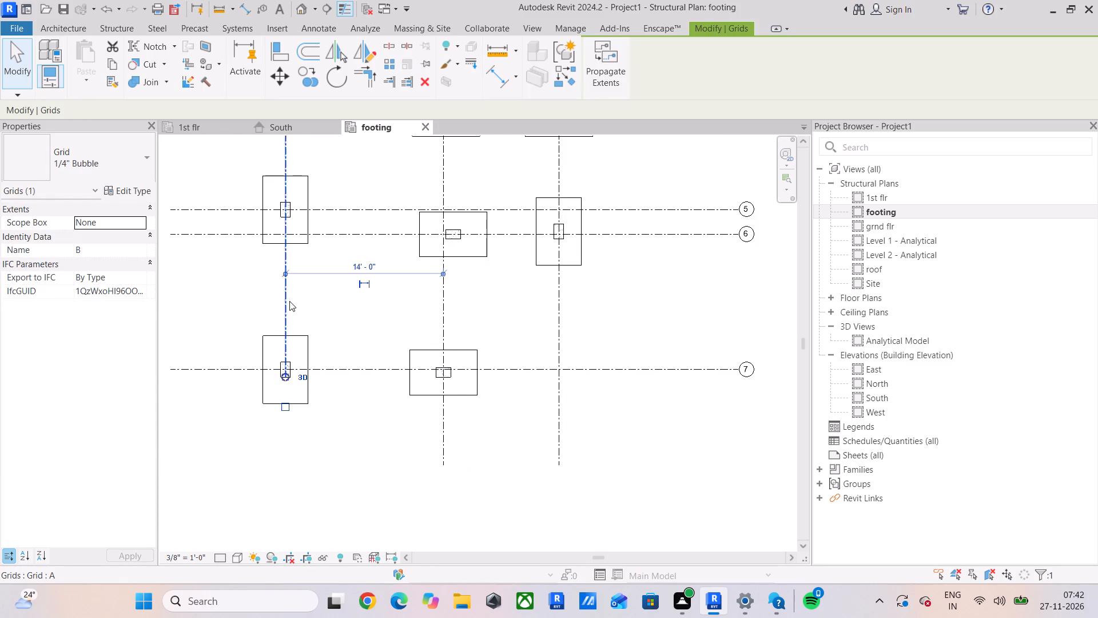
{"action": "left_click_drag", "start_coordinate": [284, 379], "coordinate": [283, 451]}
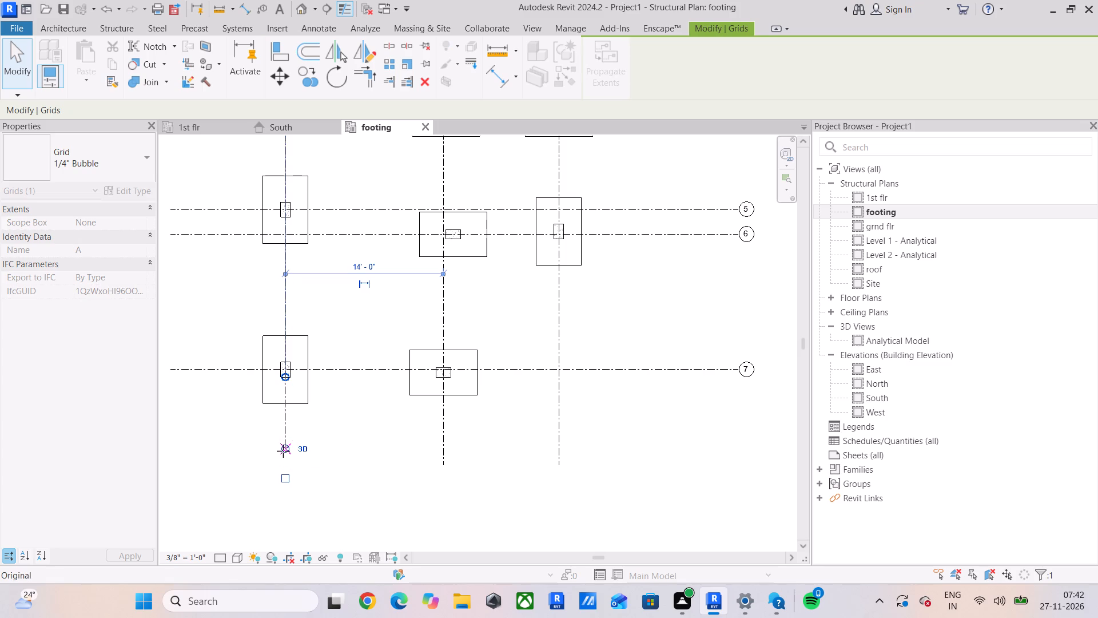
{"action": "left_click_drag", "start_coordinate": [283, 451], "coordinate": [283, 460]}
{"action": "left_click", "coordinate": [425, 512]}
{"action": "key", "text": "Escape"}
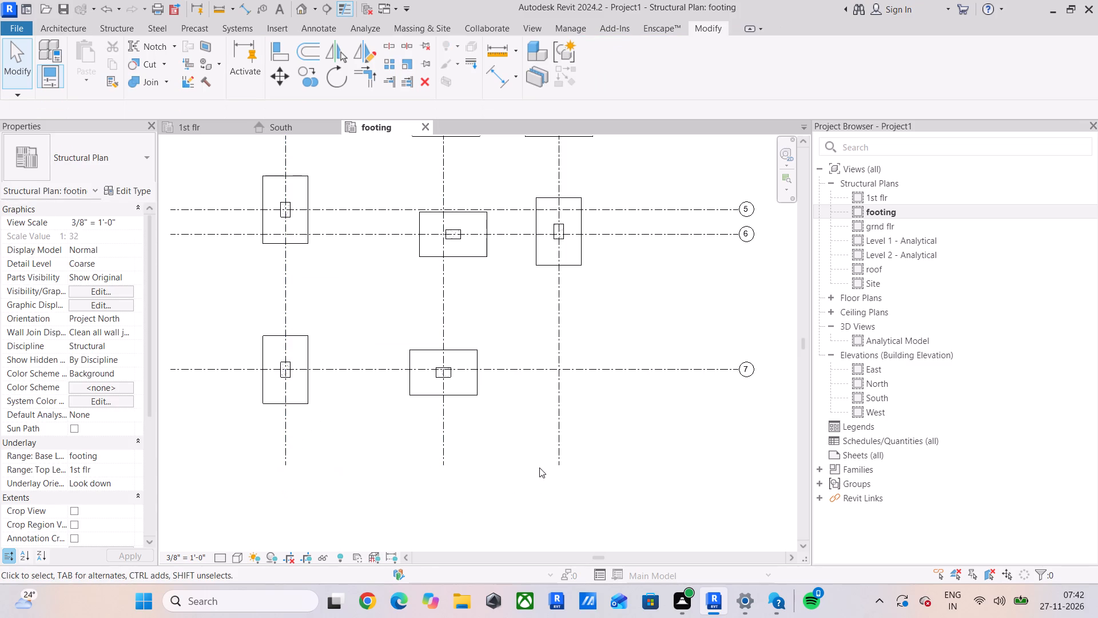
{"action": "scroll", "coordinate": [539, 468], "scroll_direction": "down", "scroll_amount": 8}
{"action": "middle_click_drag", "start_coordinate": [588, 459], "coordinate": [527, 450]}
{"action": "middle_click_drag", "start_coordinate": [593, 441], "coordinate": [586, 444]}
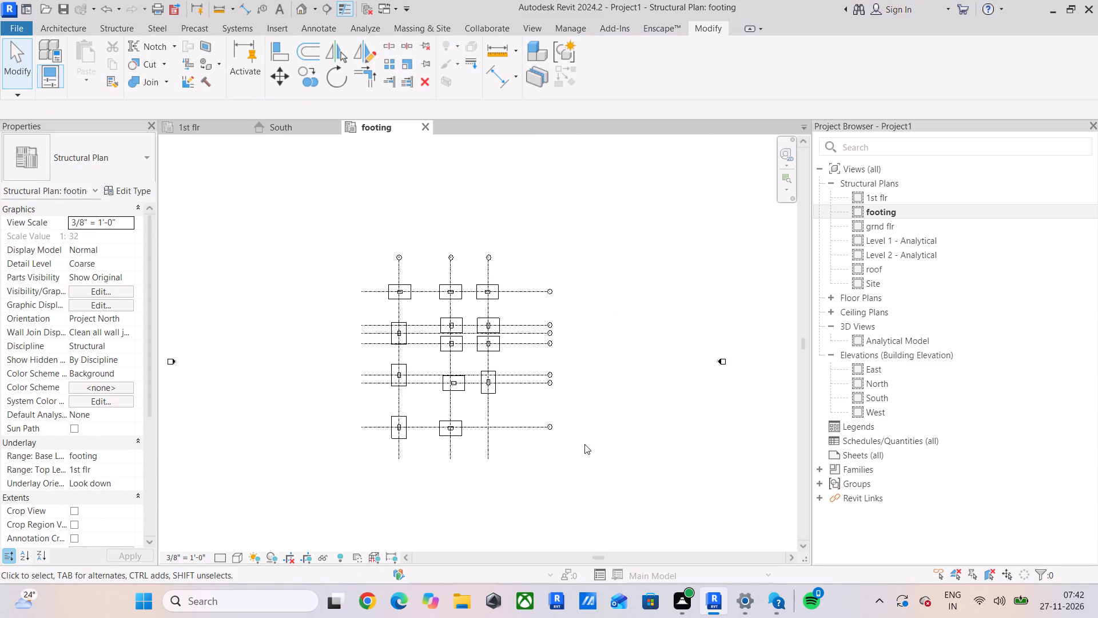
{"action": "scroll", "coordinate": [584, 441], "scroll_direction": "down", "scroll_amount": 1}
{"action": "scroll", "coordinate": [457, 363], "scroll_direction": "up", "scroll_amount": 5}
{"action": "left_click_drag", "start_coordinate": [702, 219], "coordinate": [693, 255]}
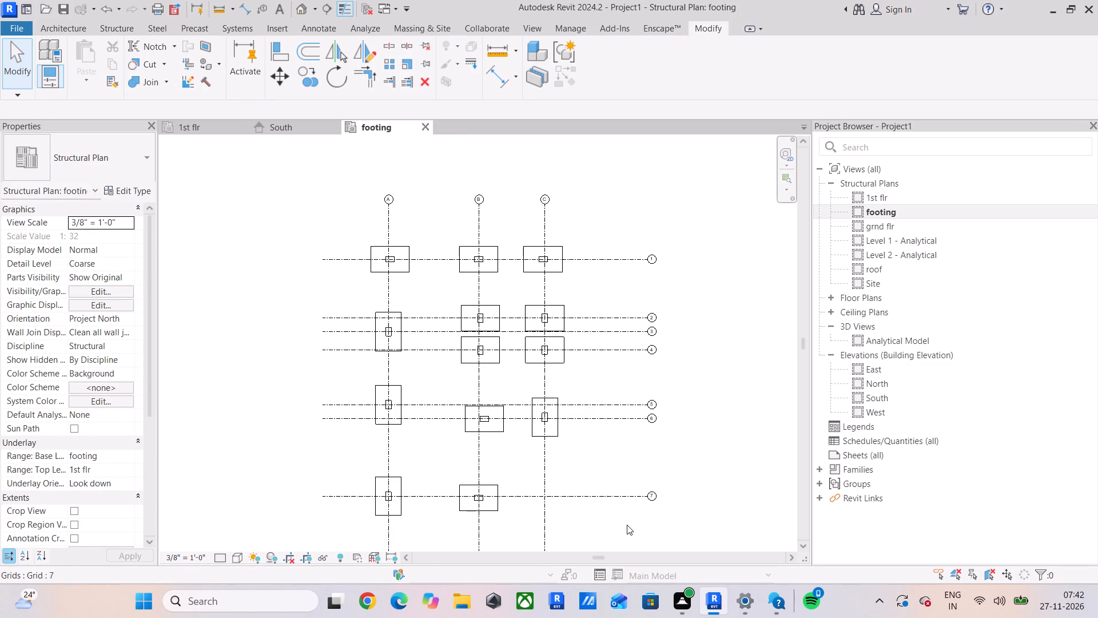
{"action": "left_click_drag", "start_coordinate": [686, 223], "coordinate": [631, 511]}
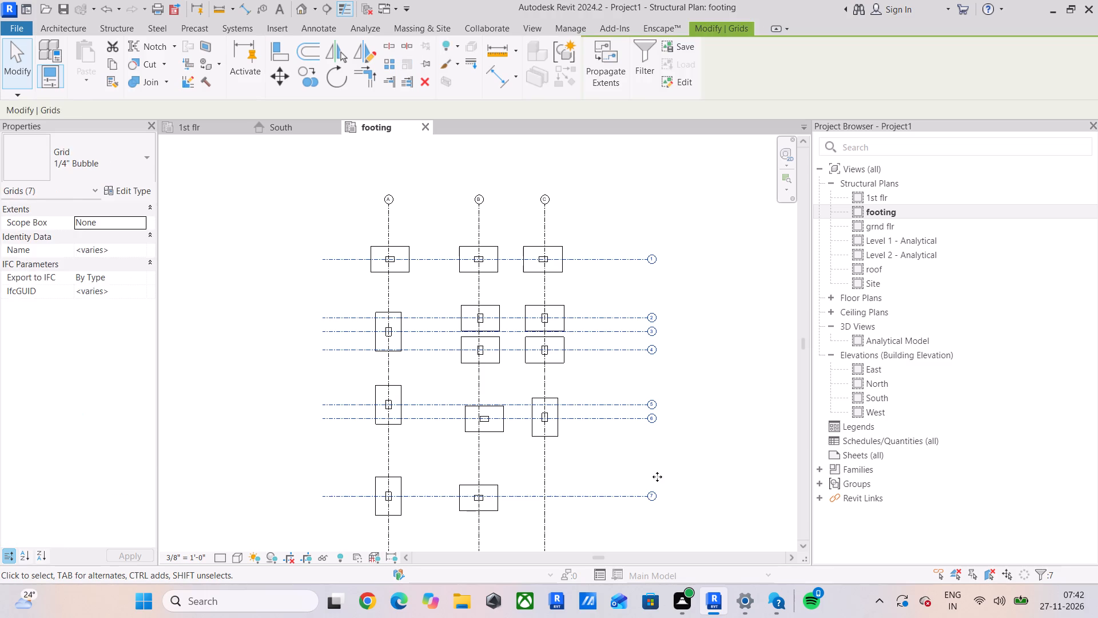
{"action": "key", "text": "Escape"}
Shorten the aligned east ends of grids 1 to 7 so their bubbles sit closer to grid C.
{"action": "left_click", "coordinate": [630, 260]}
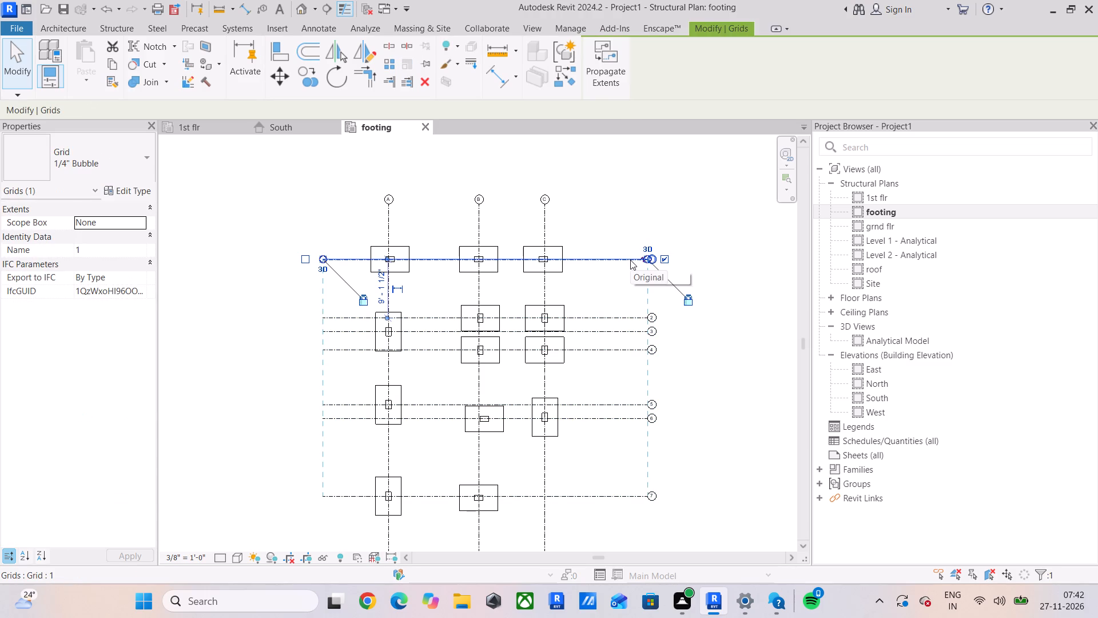
{"action": "scroll", "coordinate": [630, 244], "scroll_direction": "up", "scroll_amount": 5}
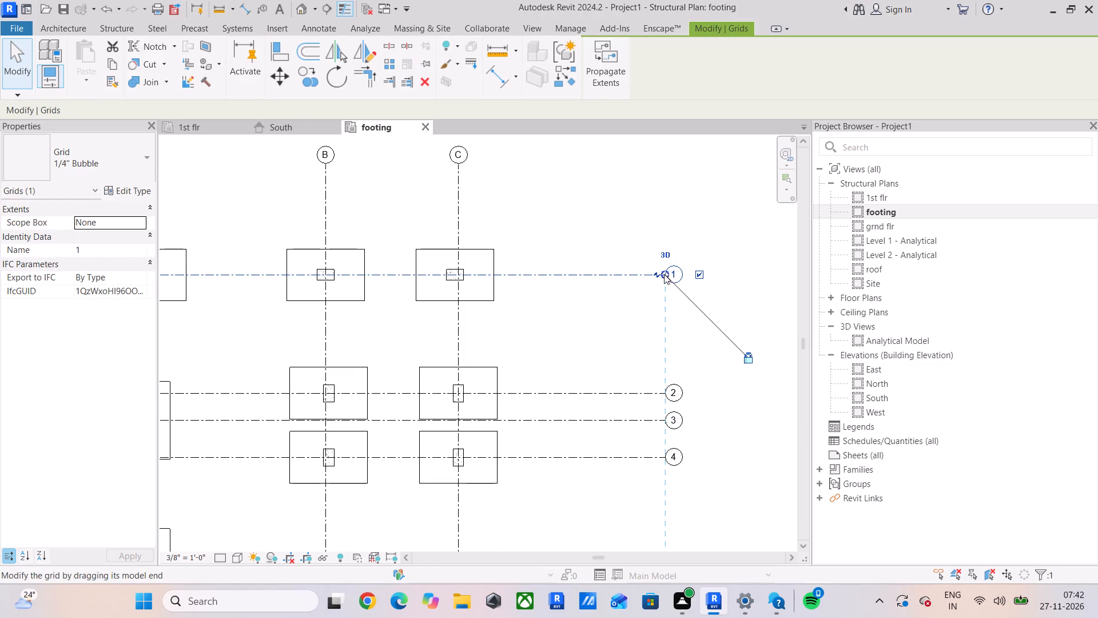
{"action": "left_click_drag", "start_coordinate": [664, 274], "coordinate": [592, 282]}
{"action": "left_click", "coordinate": [677, 184]}
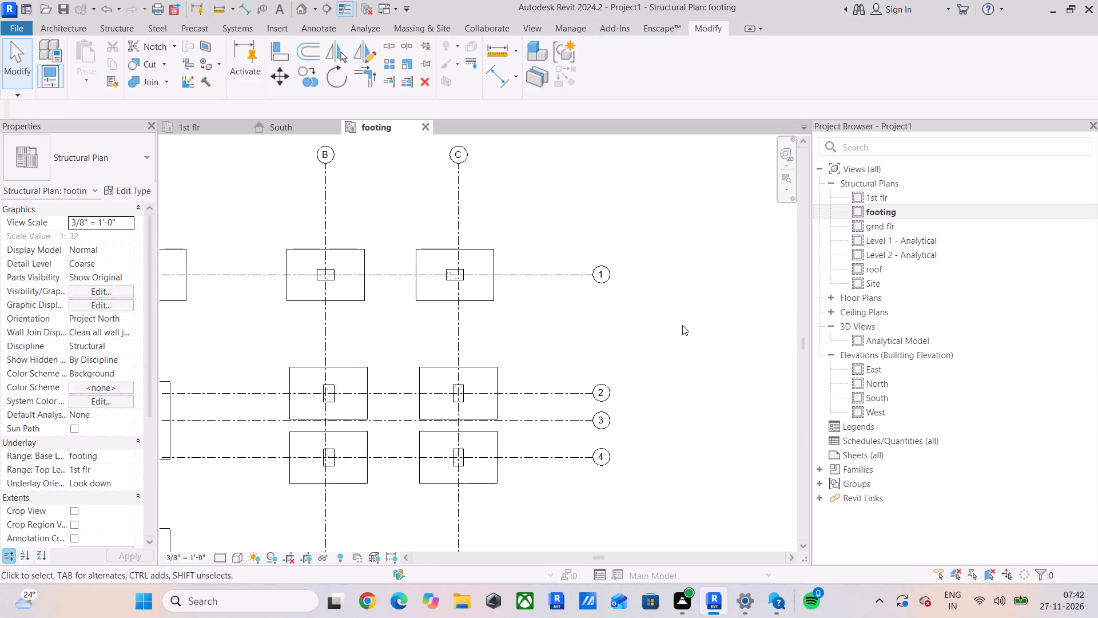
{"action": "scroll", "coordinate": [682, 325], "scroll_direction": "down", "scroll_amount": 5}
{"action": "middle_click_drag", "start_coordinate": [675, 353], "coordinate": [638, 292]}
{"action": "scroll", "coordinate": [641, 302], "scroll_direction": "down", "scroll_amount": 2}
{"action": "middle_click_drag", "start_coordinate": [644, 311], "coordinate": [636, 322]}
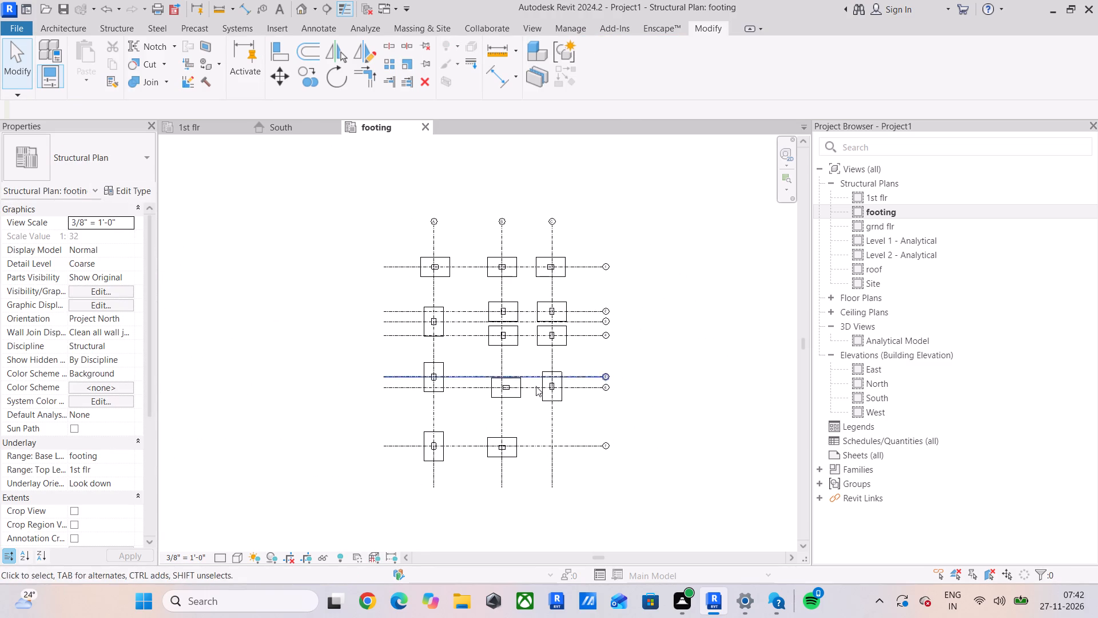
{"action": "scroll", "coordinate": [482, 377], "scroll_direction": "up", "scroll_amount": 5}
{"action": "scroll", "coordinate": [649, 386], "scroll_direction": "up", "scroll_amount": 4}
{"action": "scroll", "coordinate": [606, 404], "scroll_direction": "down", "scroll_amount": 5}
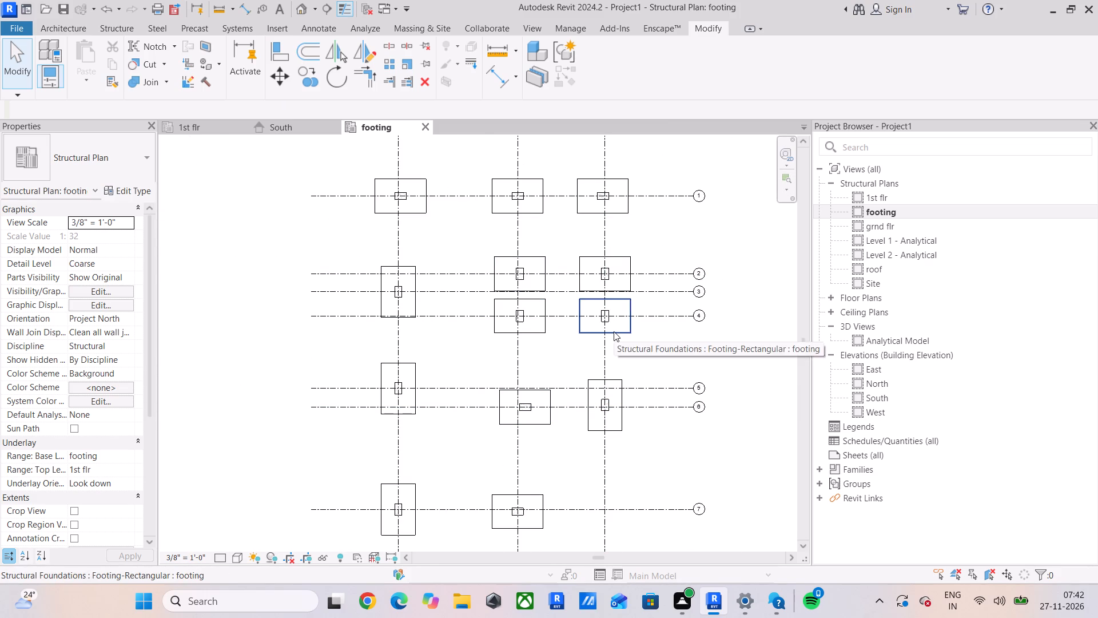
Open the South elevation and temporarily hide the linked NEW2 model to inspect the columns and footings.
{"action": "left_click", "coordinate": [882, 399]}
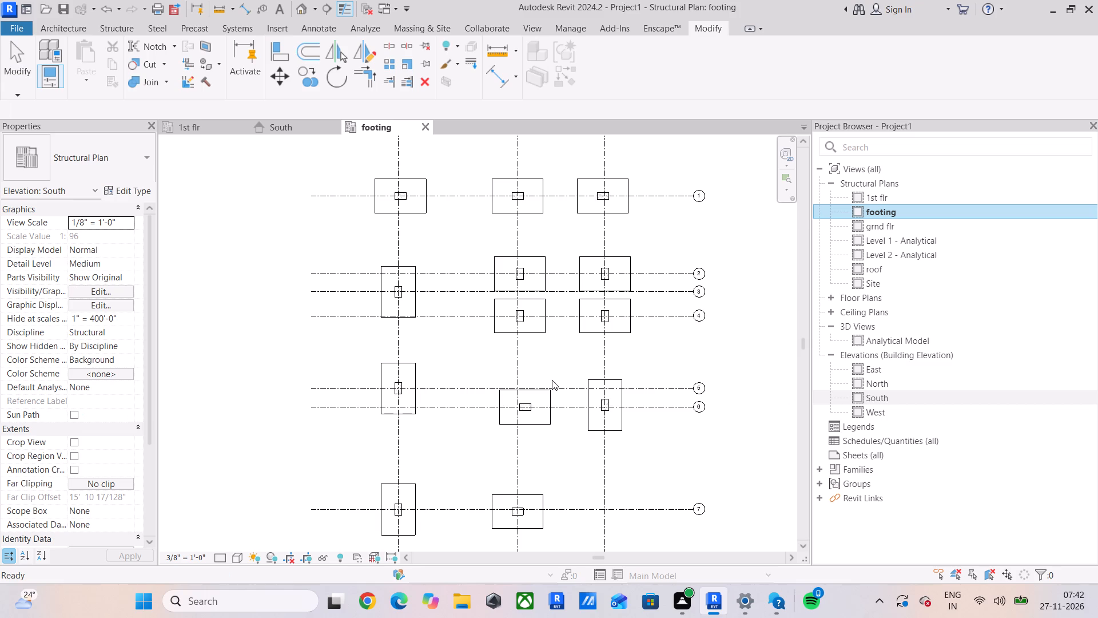
{"action": "double_click", "coordinate": [894, 395]}
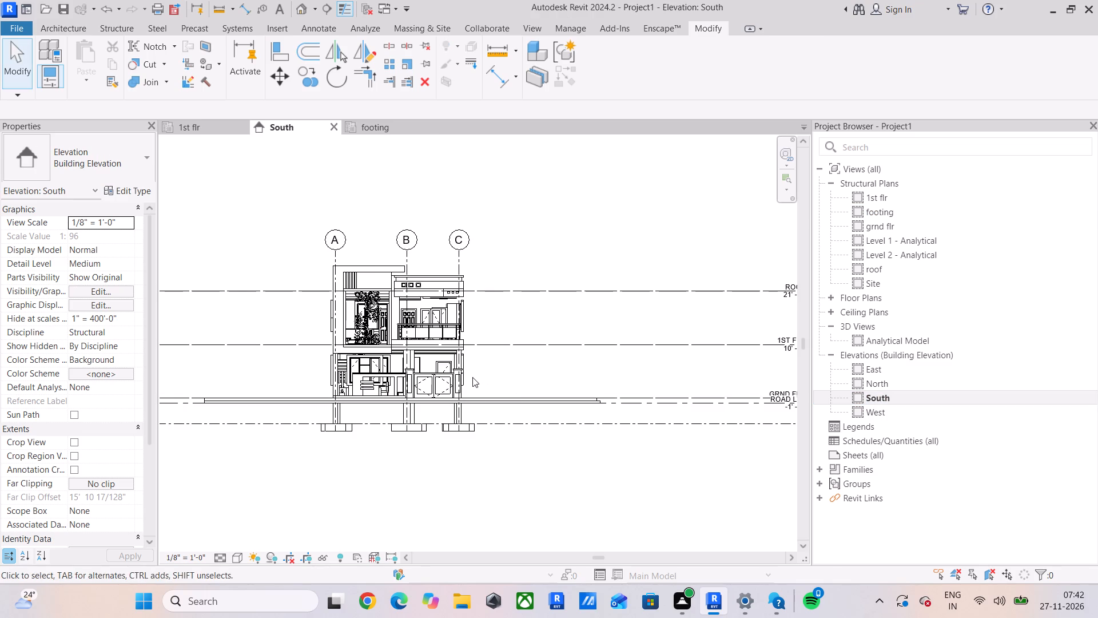
{"action": "left_click", "coordinate": [463, 316]}
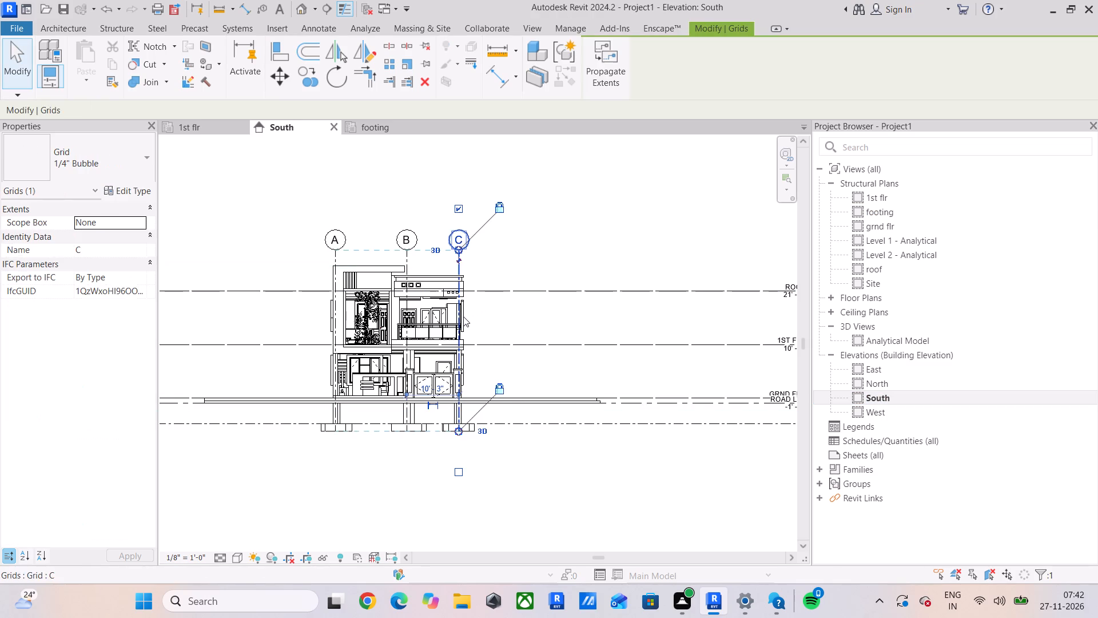
{"action": "left_click", "coordinate": [478, 311]}
{"action": "left_click", "coordinate": [471, 312]}
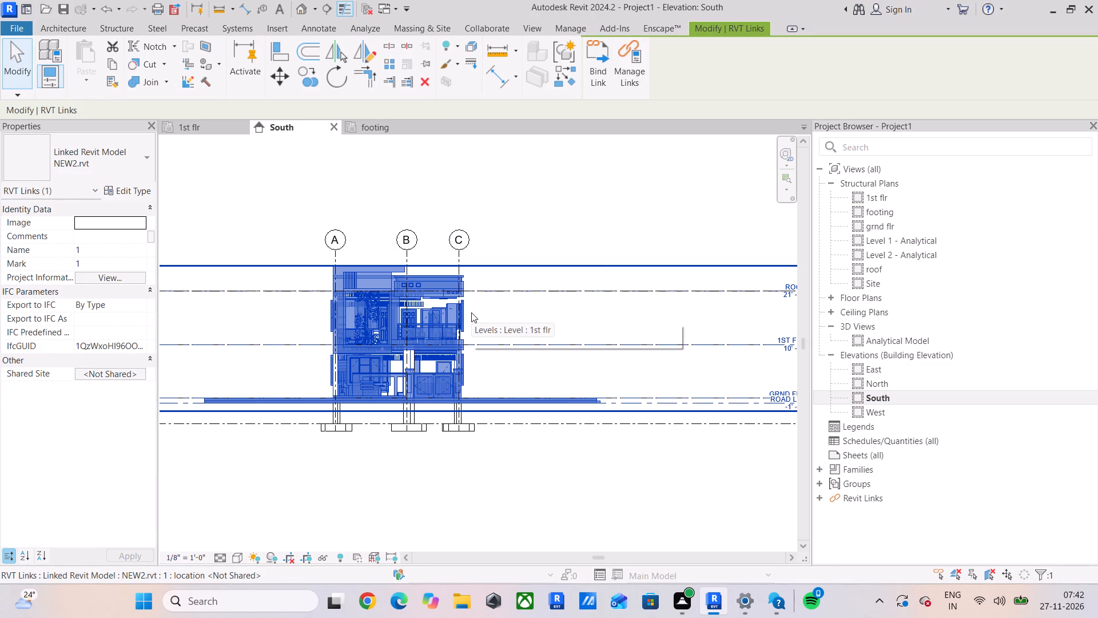
{"action": "type", "text": "HH"}
{"action": "scroll", "coordinate": [393, 385], "scroll_direction": "up", "scroll_amount": 5}
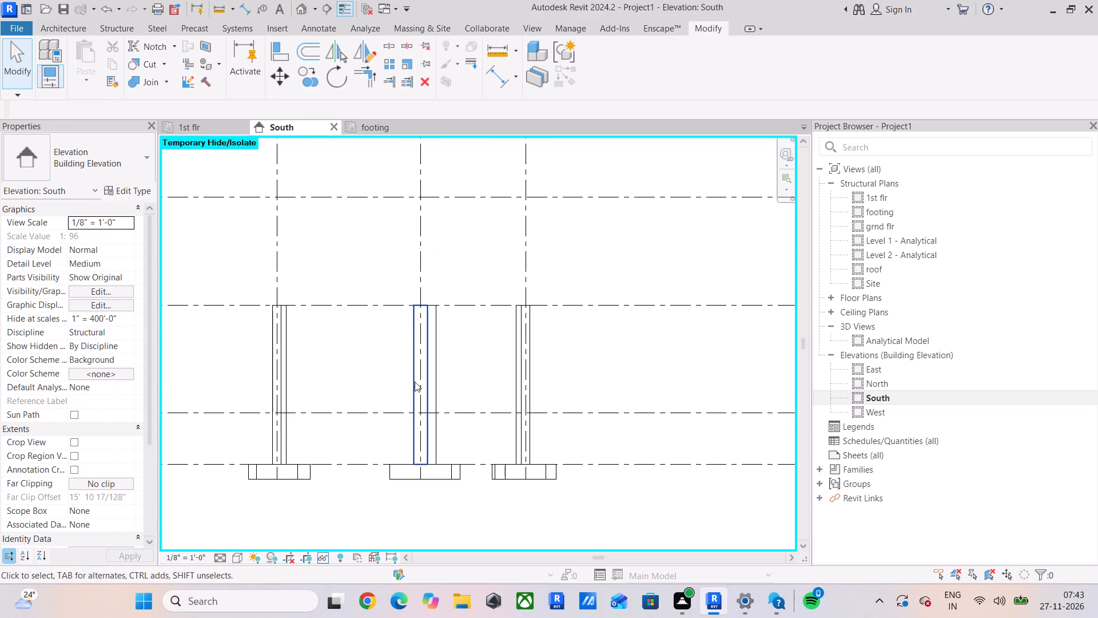
{"action": "scroll", "coordinate": [431, 425], "scroll_direction": "up", "scroll_amount": 5}
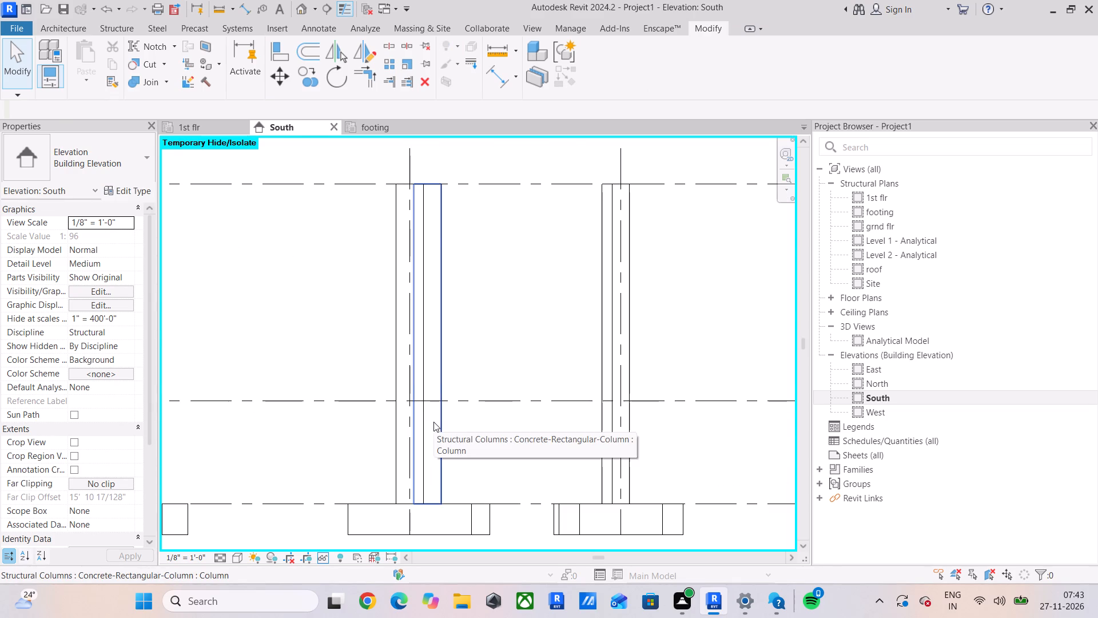
{"action": "scroll", "coordinate": [435, 423], "scroll_direction": "down", "scroll_amount": 8}
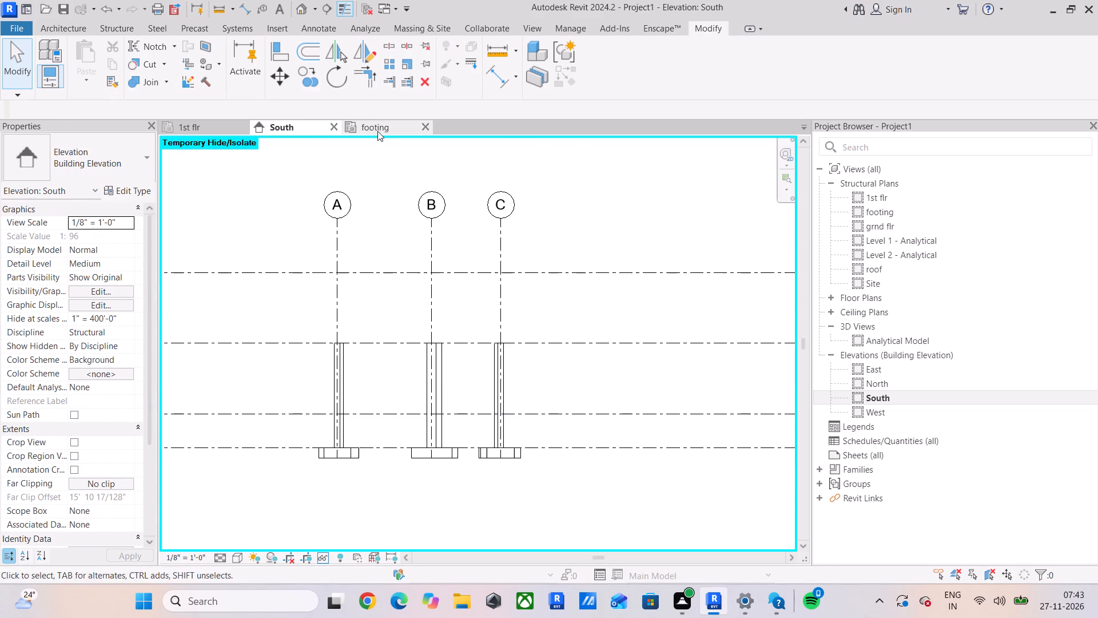
Open the grnd flr structural plan and temporarily hide the linked NEW2 model there.
{"action": "left_click", "coordinate": [377, 130]}
{"action": "scroll", "coordinate": [394, 342], "scroll_direction": "down", "scroll_amount": 5}
{"action": "middle_click_drag", "start_coordinate": [397, 339], "coordinate": [384, 339]}
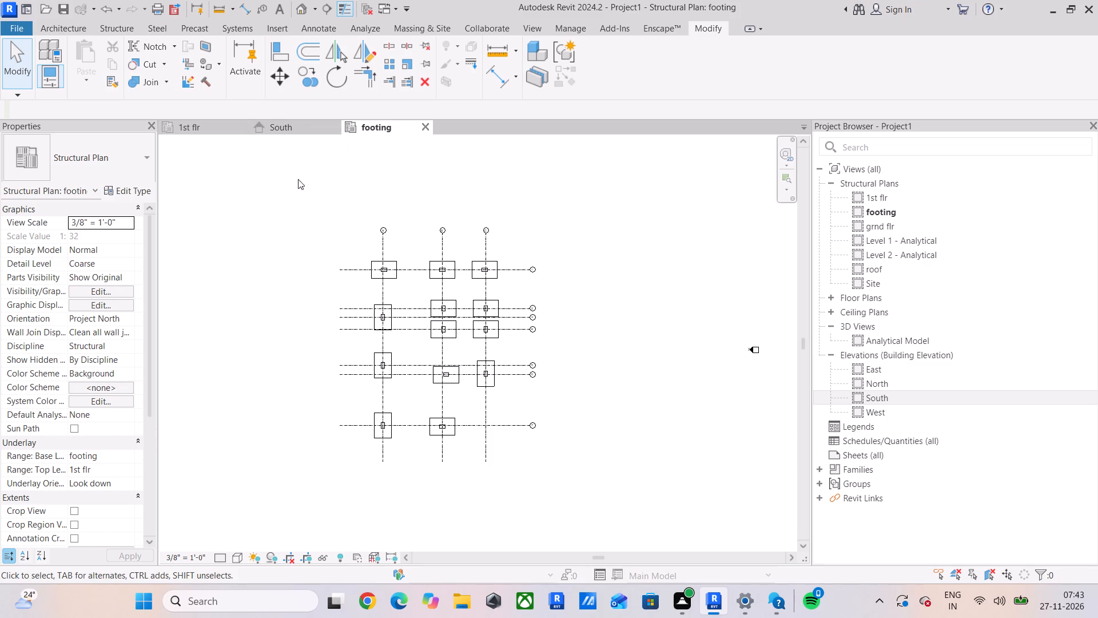
{"action": "double_click", "coordinate": [885, 223]}
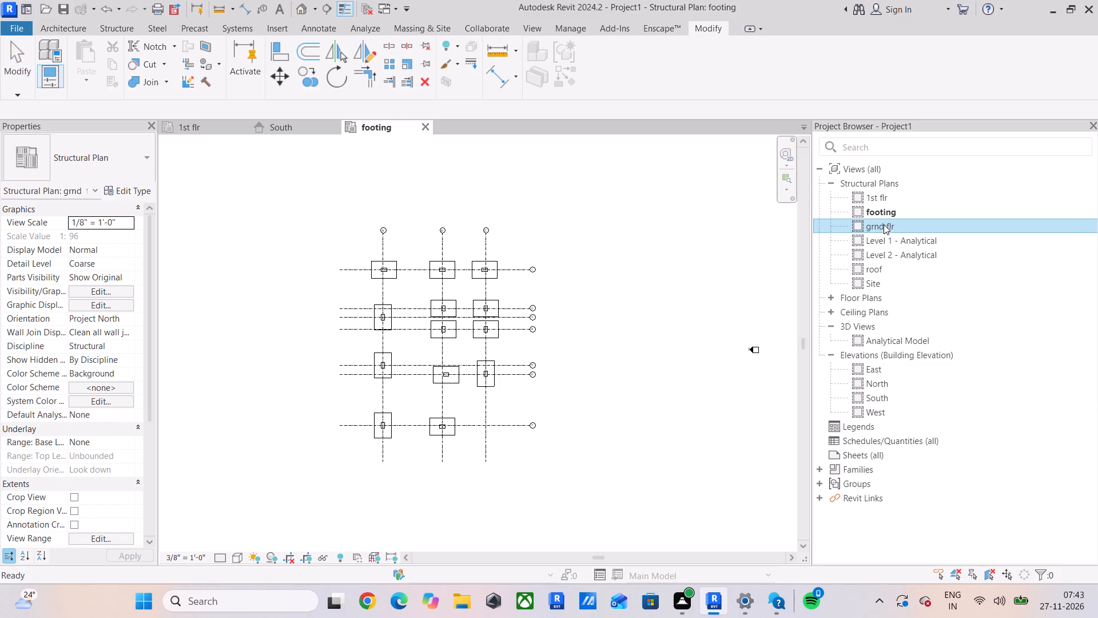
{"action": "scroll", "coordinate": [464, 367], "scroll_direction": "up", "scroll_amount": 4}
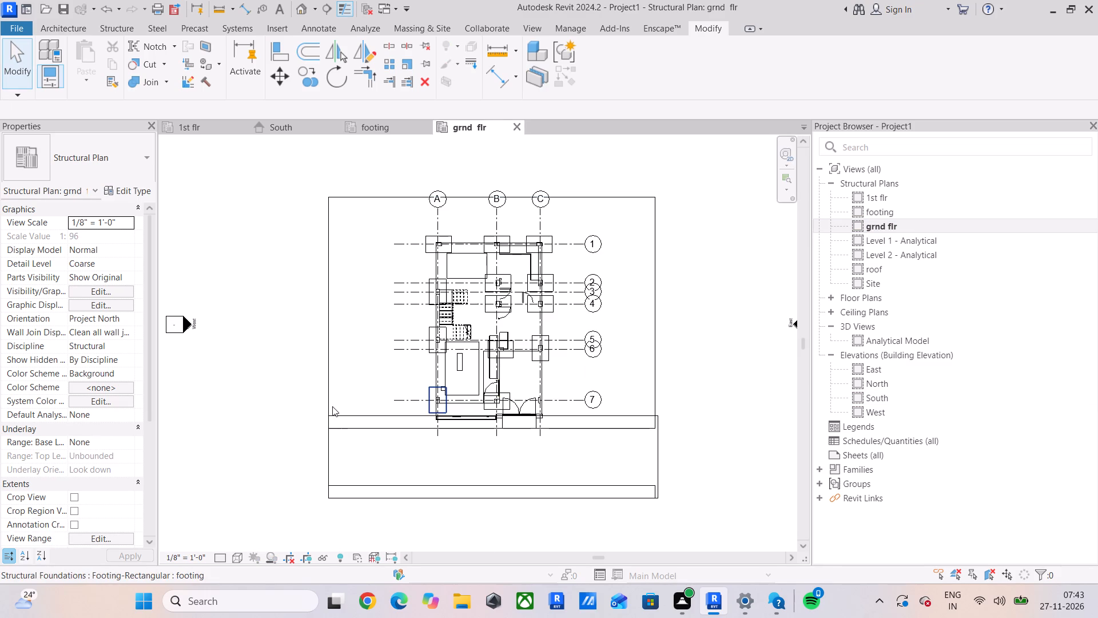
{"action": "left_click", "coordinate": [332, 406]}
{"action": "type", "text": "HH"}
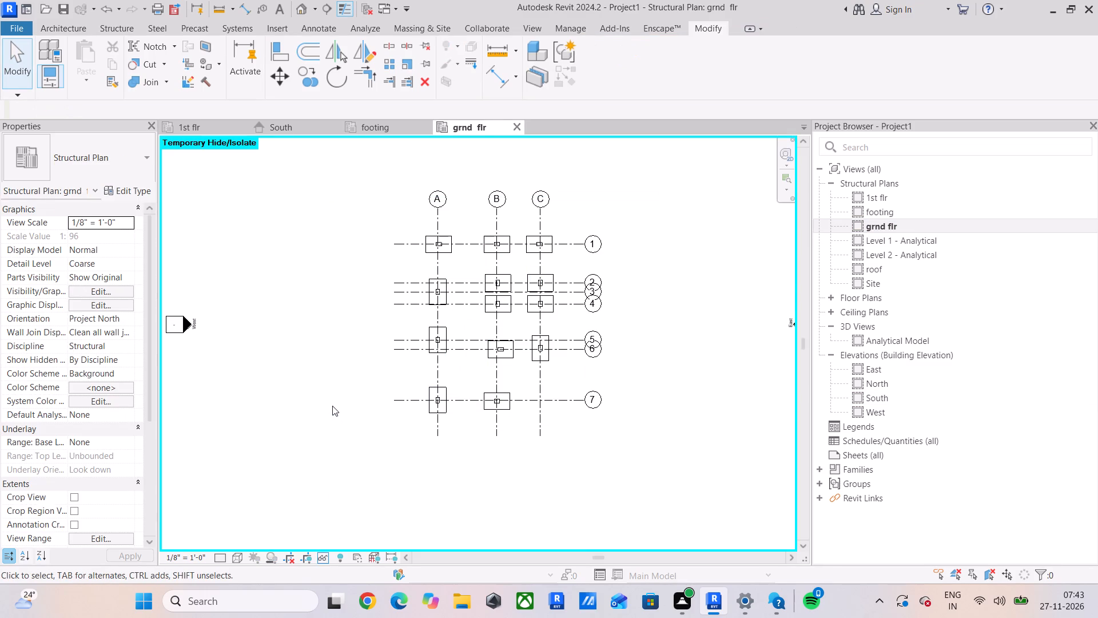
Start a structural beam and duplicate the 12 x 24 Concrete-Rectangular Beam type under the name BEAM.
{"action": "scroll", "coordinate": [448, 396], "scroll_direction": "up", "scroll_amount": 10}
{"action": "scroll", "coordinate": [395, 410], "scroll_direction": "up", "scroll_amount": 3}
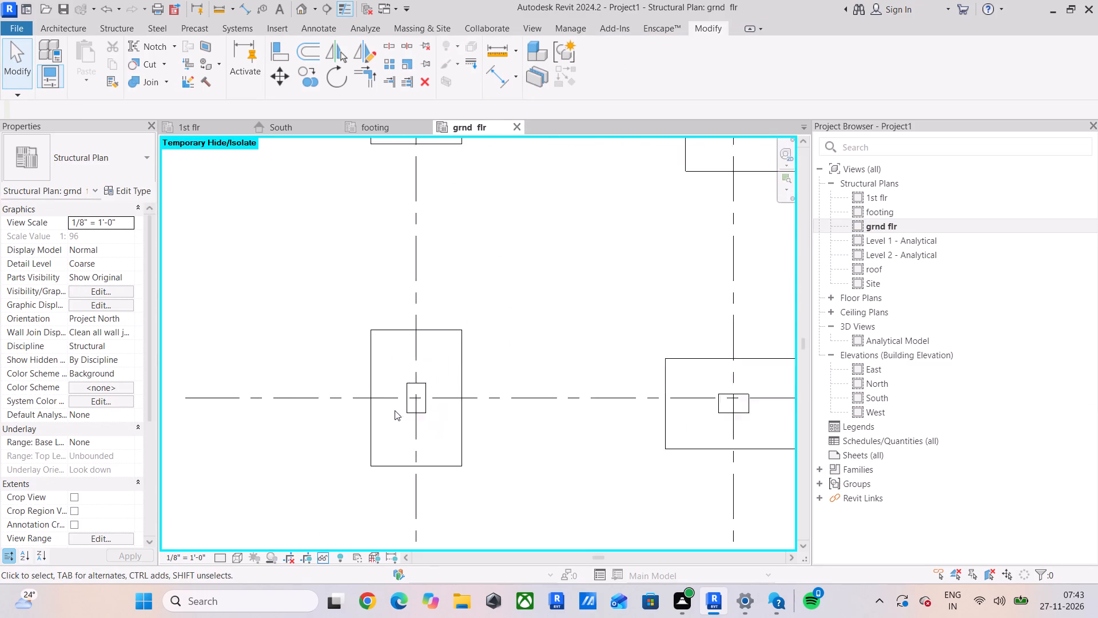
{"action": "scroll", "coordinate": [395, 410], "scroll_direction": "up", "scroll_amount": 2}
{"action": "middle_click_drag", "start_coordinate": [407, 415], "coordinate": [316, 509]}
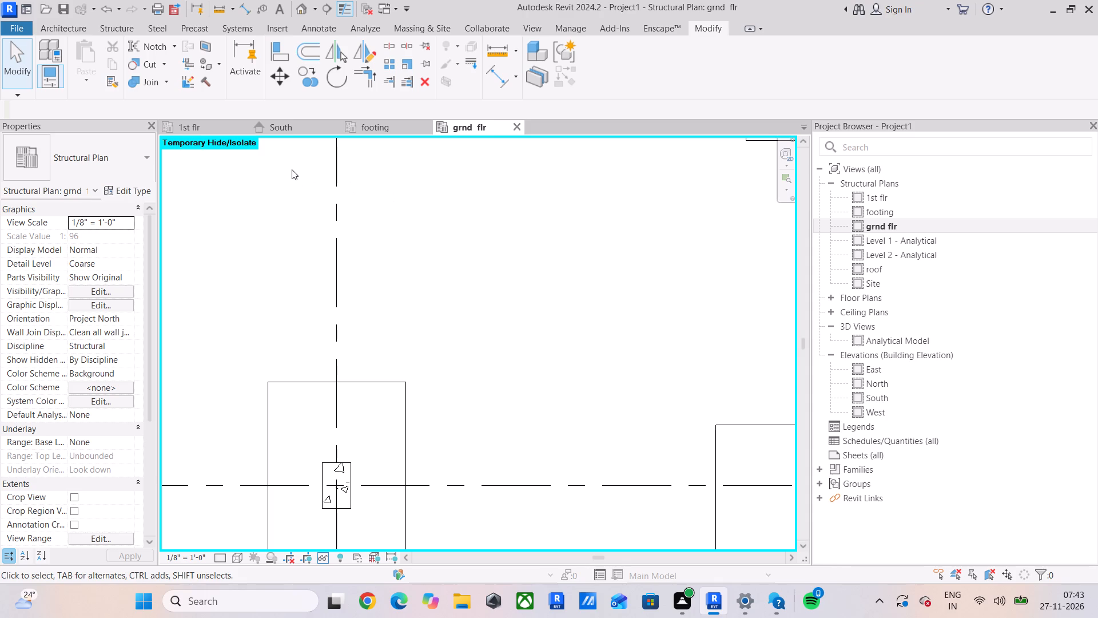
{"action": "left_click", "coordinate": [113, 31]}
{"action": "left_click", "coordinate": [78, 61]}
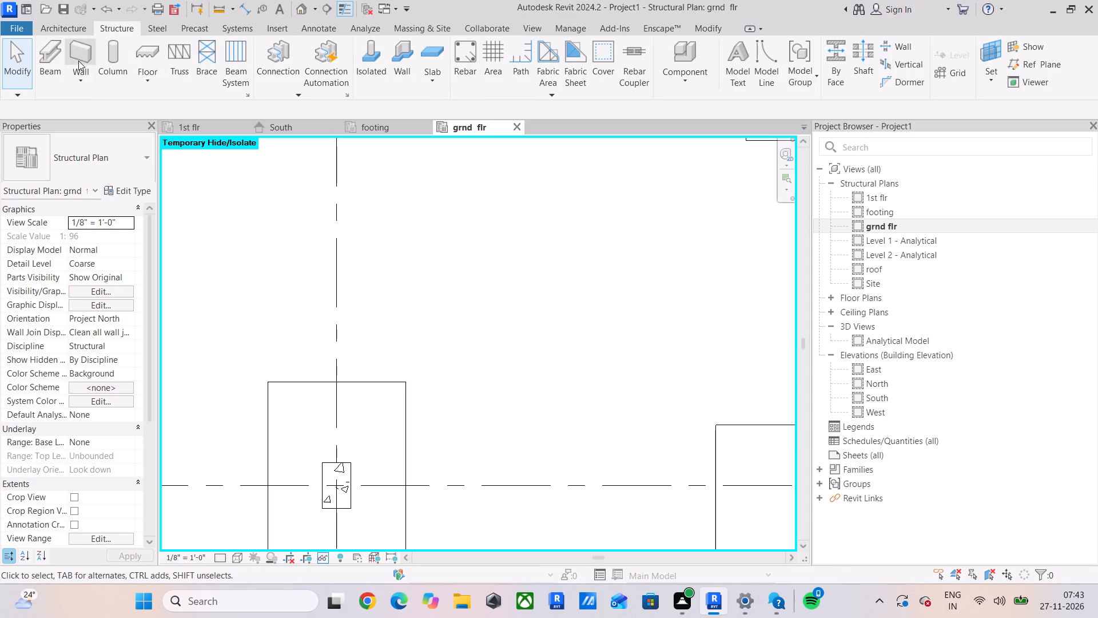
{"action": "left_click", "coordinate": [110, 28]}
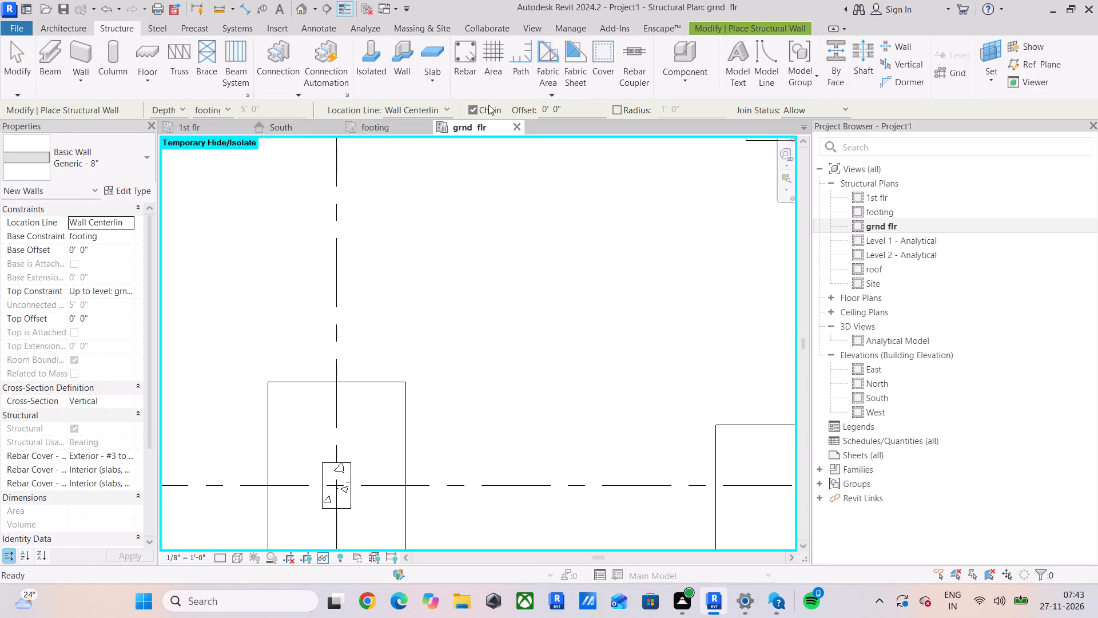
{"action": "left_click", "coordinate": [55, 74]}
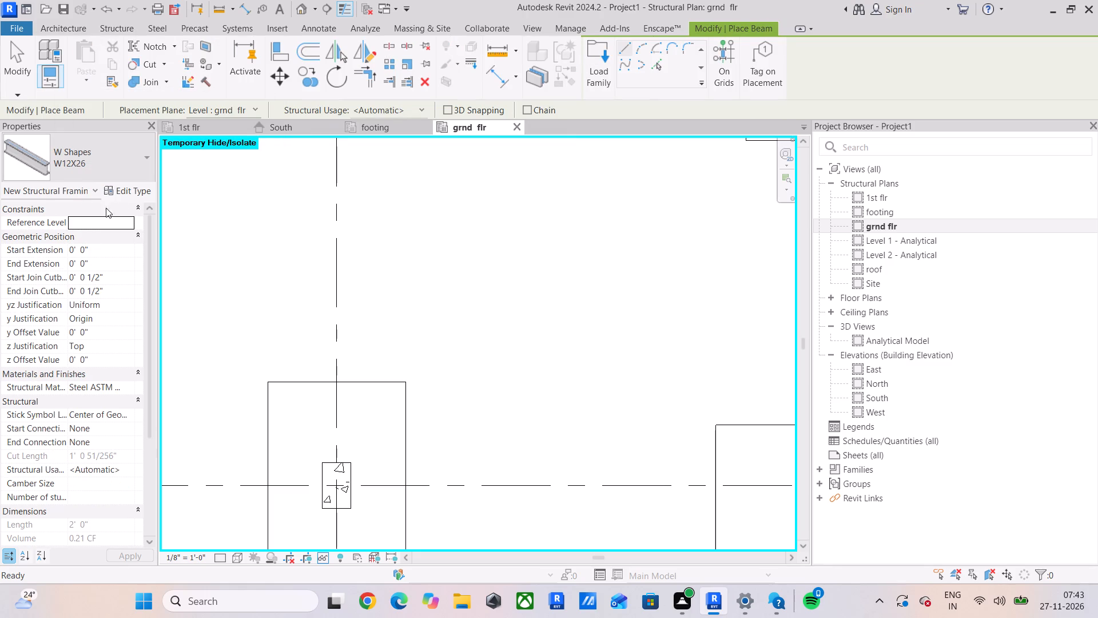
{"action": "left_click", "coordinate": [140, 161]}
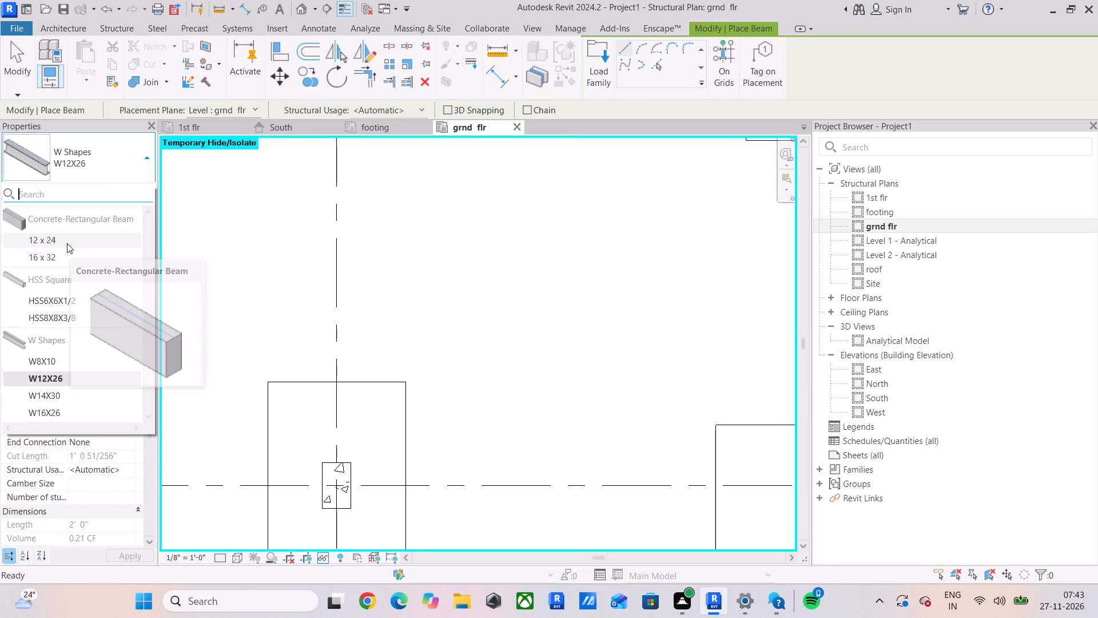
{"action": "left_click", "coordinate": [67, 243]}
{"action": "left_click", "coordinate": [126, 187]}
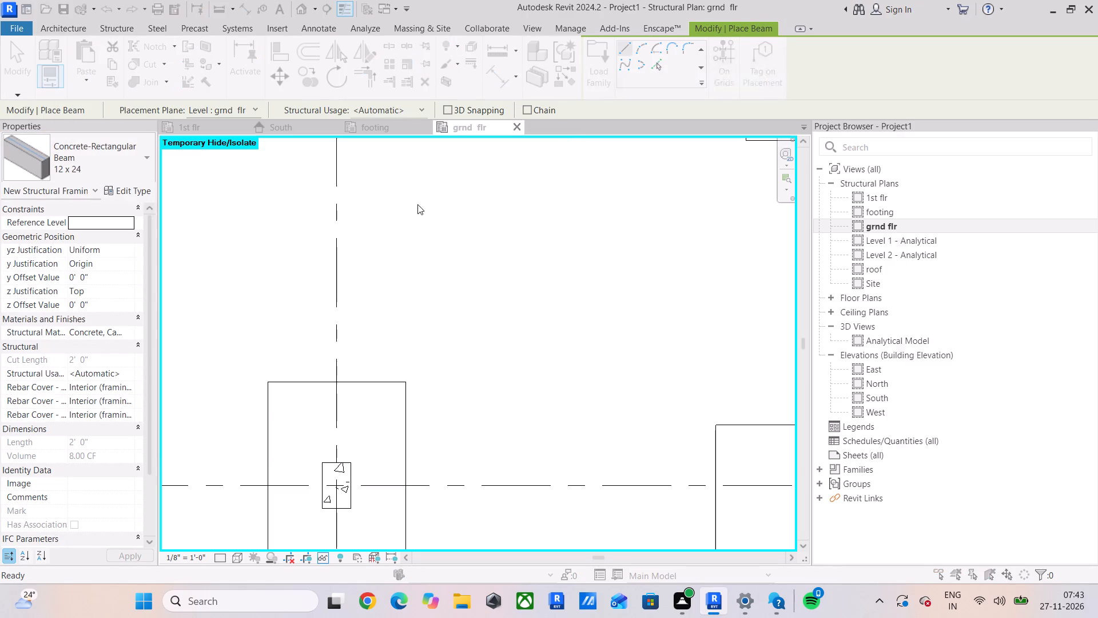
{"action": "left_click", "coordinate": [866, 106]}
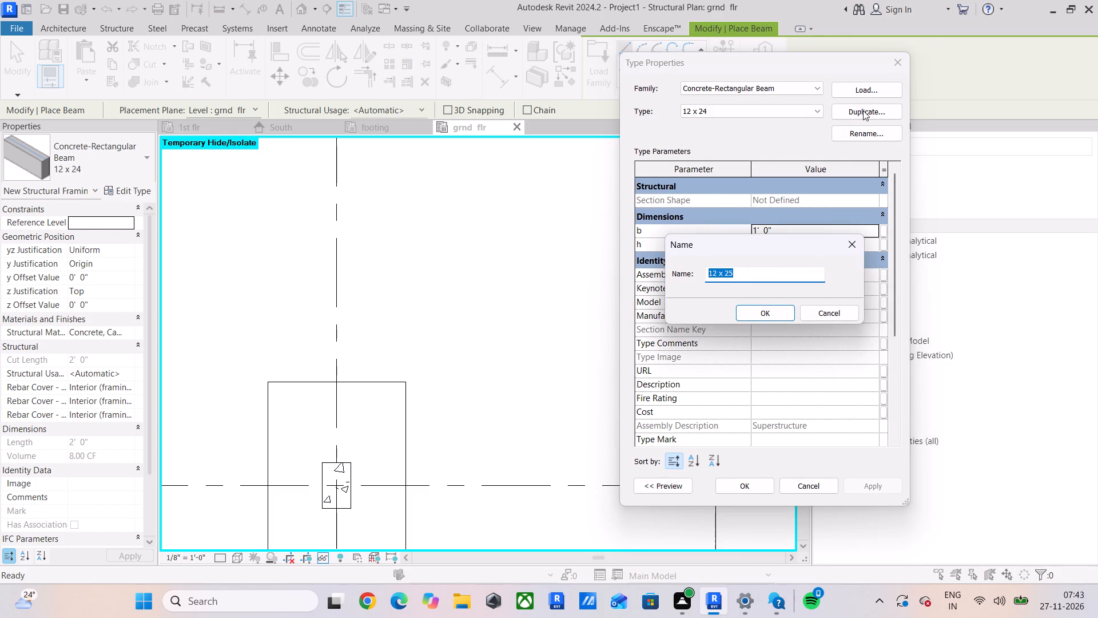
{"action": "type", "text": "BEAM"}
{"action": "key", "text": "Return"}
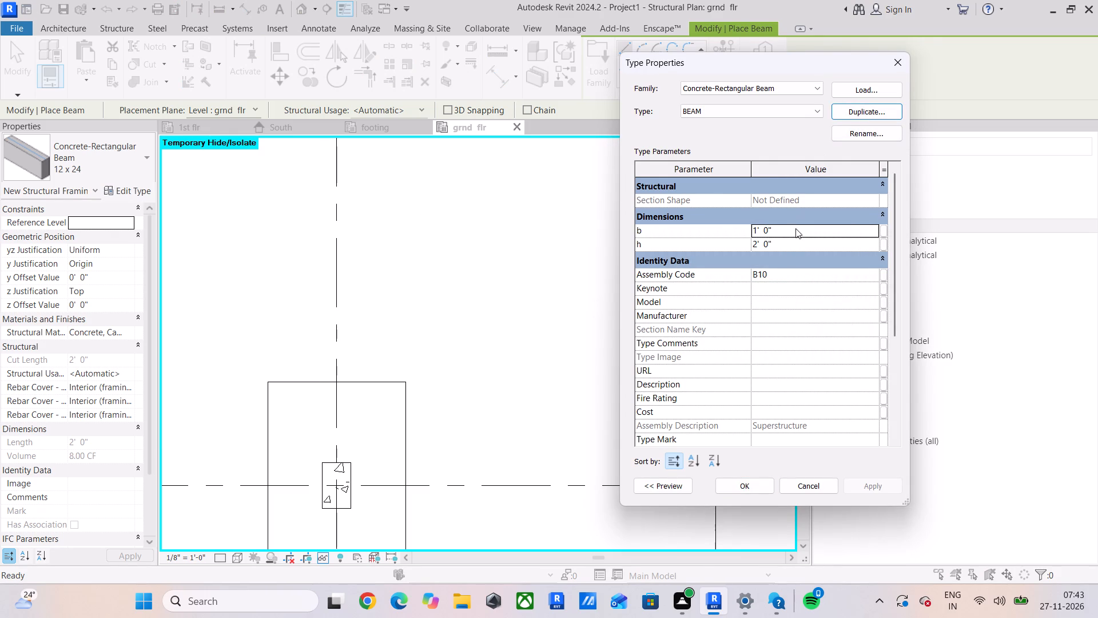
Set the BEAM type's dimensions to b 10" and h 16" and apply them.
{"action": "left_click", "coordinate": [799, 232]}
{"action": "type", "text": "10\""}
{"action": "key", "text": "Return"}
{"action": "left_click", "coordinate": [803, 245]}
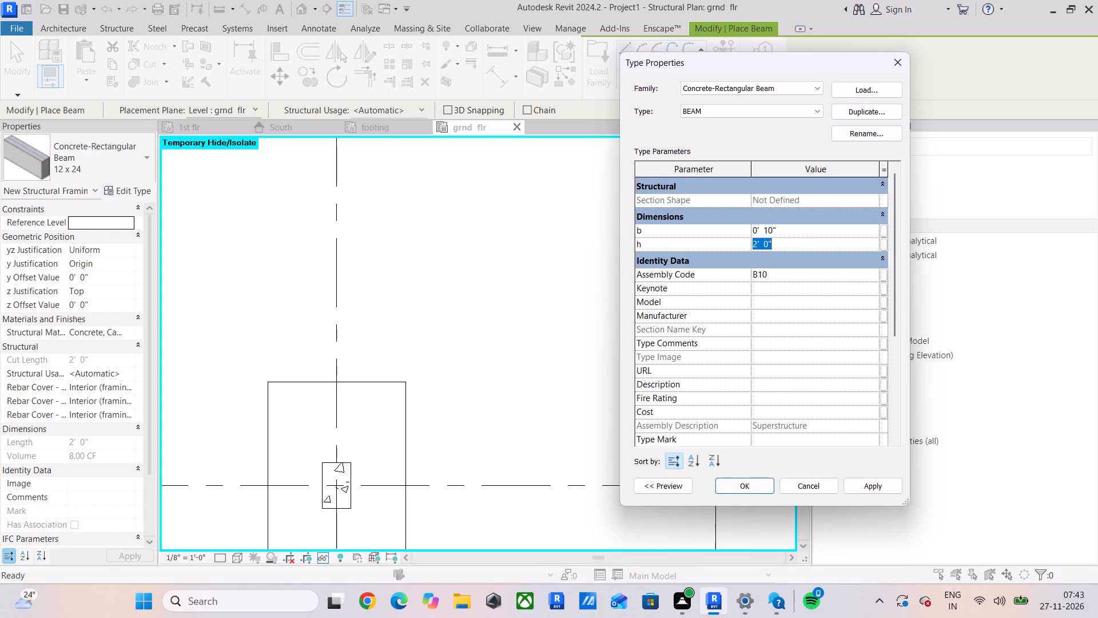
{"action": "type", "text": "16\""}
{"action": "key", "text": "Return"}
{"action": "left_click", "coordinate": [753, 485]}
Place BEAM beams along grid A from the grid 7 column north, joining the columns at grids 5, 3 and 1.
{"action": "scroll", "coordinate": [332, 489], "scroll_direction": "up", "scroll_amount": 4}
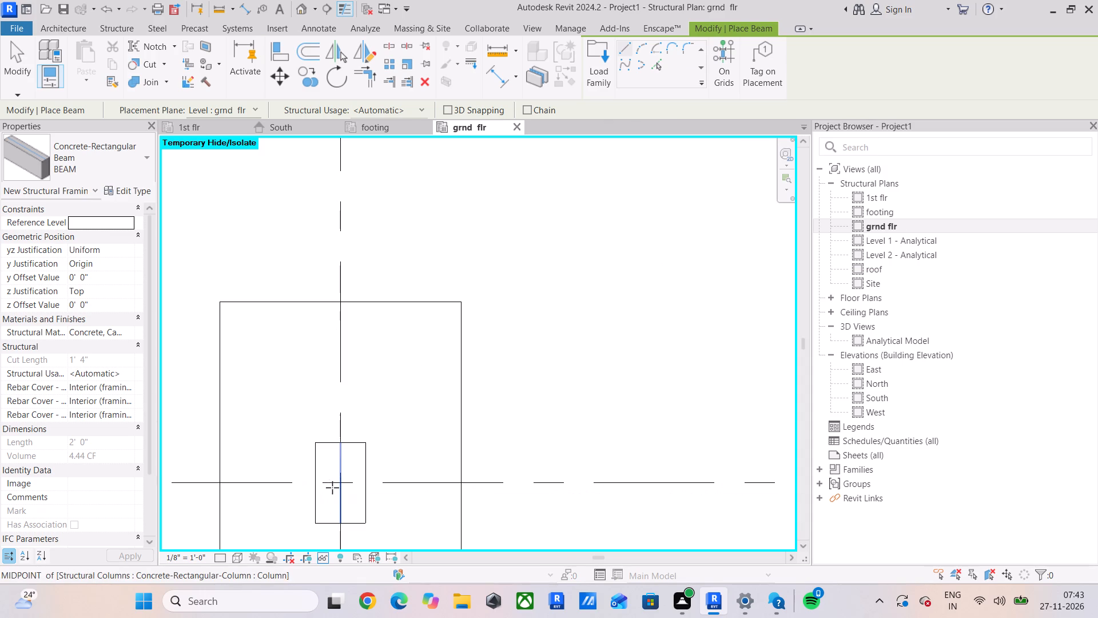
{"action": "left_click", "coordinate": [337, 482]}
{"action": "scroll", "coordinate": [339, 336], "scroll_direction": "down", "scroll_amount": 5}
{"action": "middle_click_drag", "start_coordinate": [337, 299], "coordinate": [336, 557]}
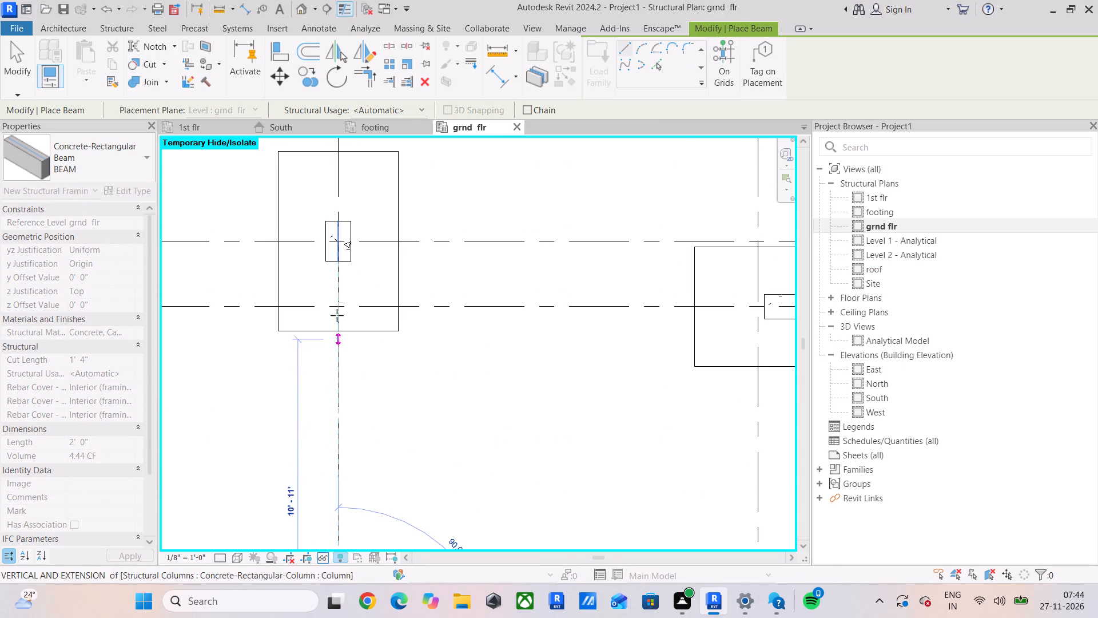
{"action": "left_click", "coordinate": [337, 243]}
{"action": "scroll", "coordinate": [337, 243], "scroll_direction": "down", "scroll_amount": 4}
{"action": "middle_click_drag", "start_coordinate": [337, 243], "coordinate": [340, 437]}
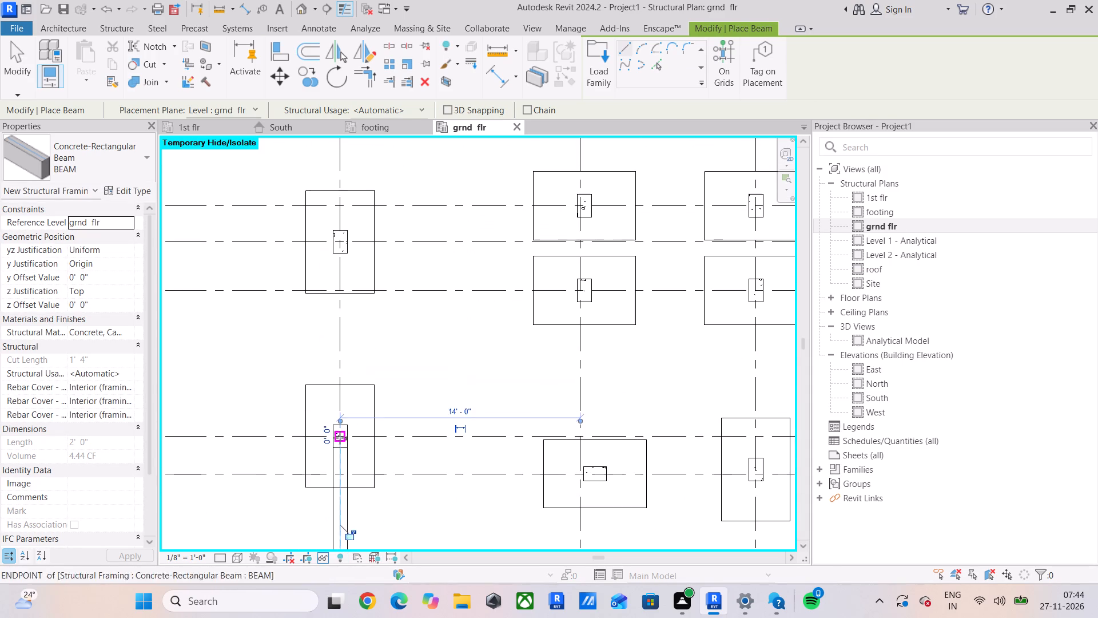
{"action": "left_click", "coordinate": [340, 434]}
{"action": "left_click", "coordinate": [345, 243]}
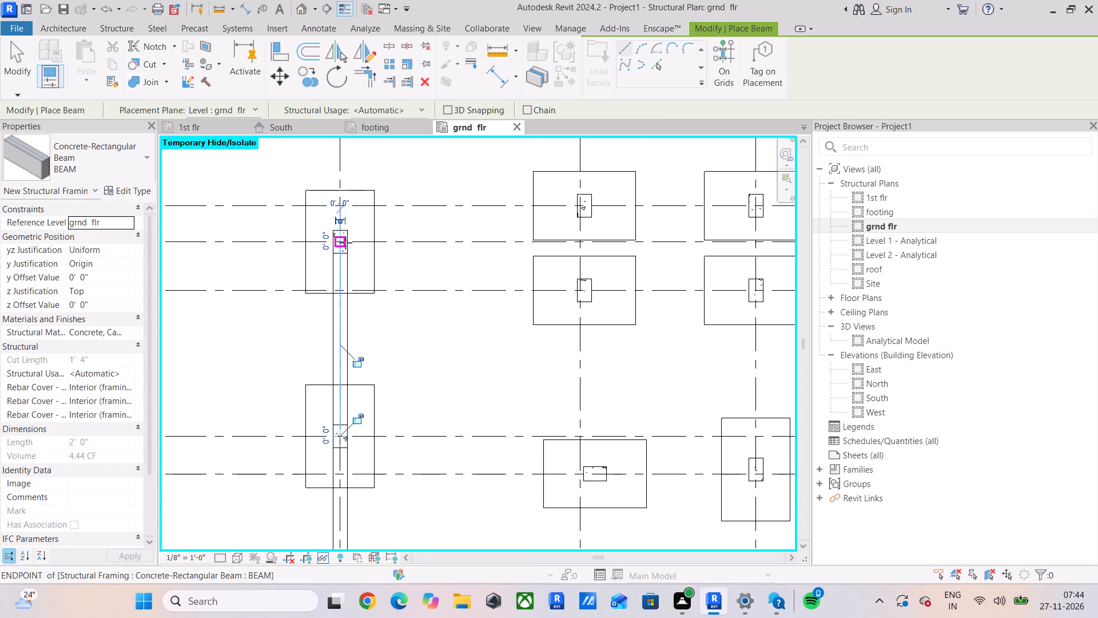
{"action": "left_click", "coordinate": [345, 243]}
{"action": "middle_click_drag", "start_coordinate": [345, 235], "coordinate": [343, 498]}
{"action": "scroll", "coordinate": [344, 310], "scroll_direction": "up", "scroll_amount": 4}
{"action": "left_click", "coordinate": [339, 316]}
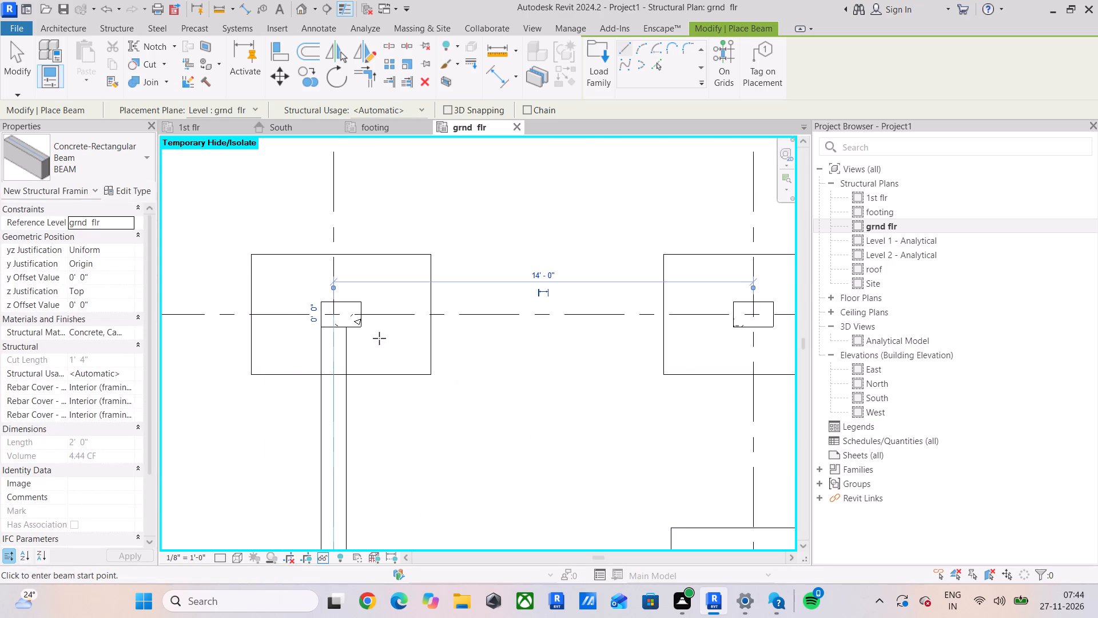
Place a BEAM beam along grid 1 from the grid A column to the grid B column.
{"action": "scroll", "coordinate": [335, 315], "scroll_direction": "up", "scroll_amount": 3}
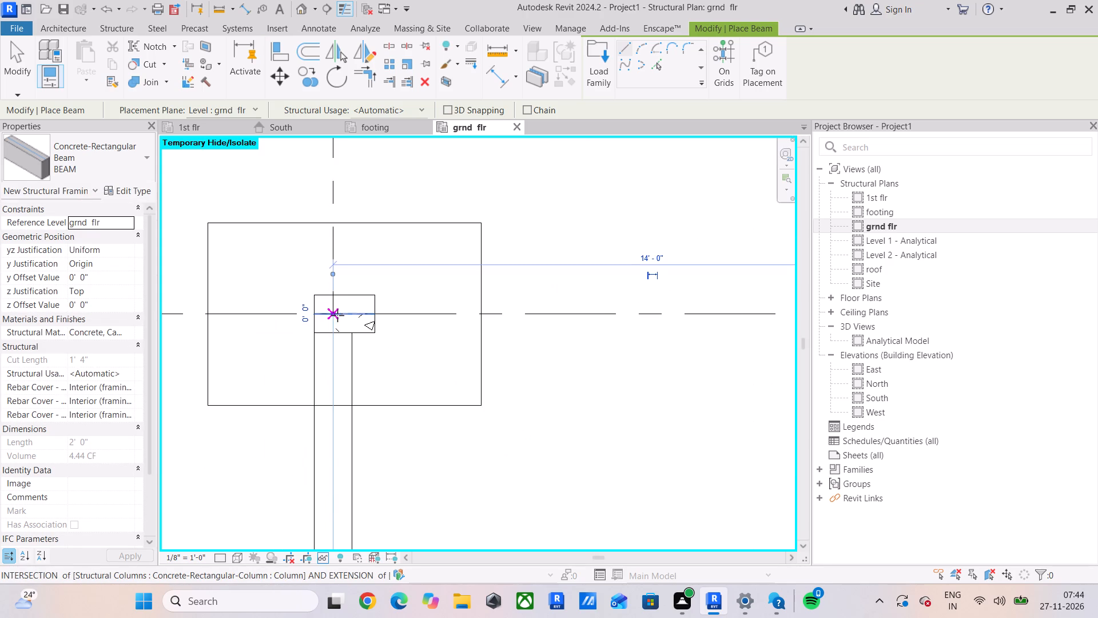
{"action": "left_click", "coordinate": [331, 313]}
{"action": "scroll", "coordinate": [483, 310], "scroll_direction": "down", "scroll_amount": 3}
{"action": "middle_click_drag", "start_coordinate": [498, 309], "coordinate": [316, 327]}
{"action": "left_click", "coordinate": [621, 325]}
Place a BEAM beam along grid 1 from the grid B column to the easternmost column.
{"action": "left_click", "coordinate": [622, 329]}
{"action": "middle_click_drag", "start_coordinate": [718, 329], "coordinate": [331, 339]}
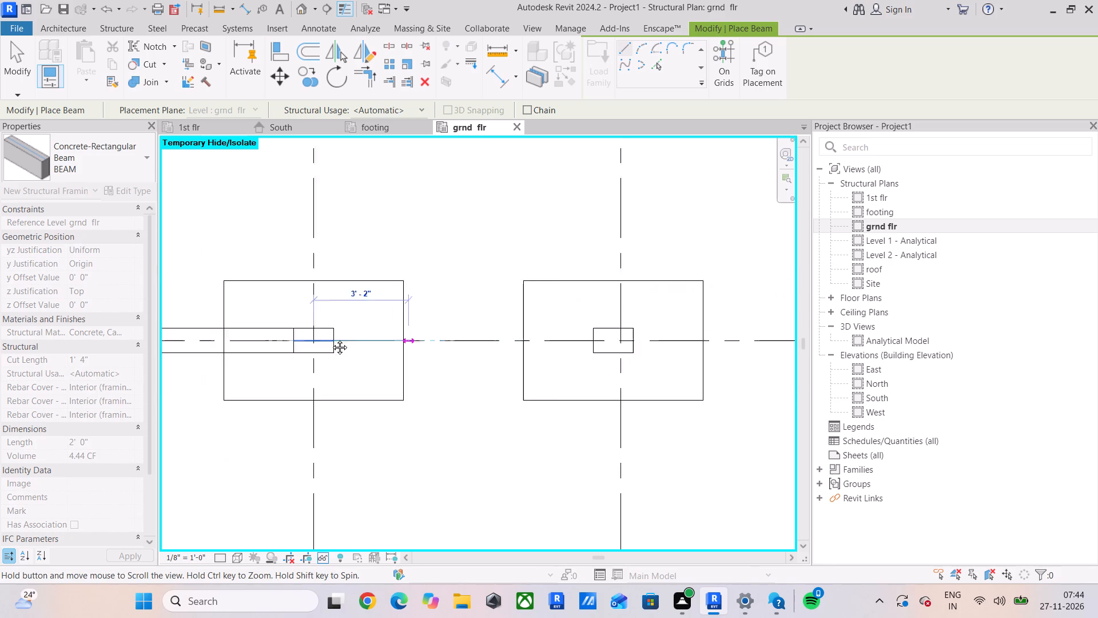
{"action": "middle_click_drag", "start_coordinate": [331, 339], "coordinate": [273, 339]}
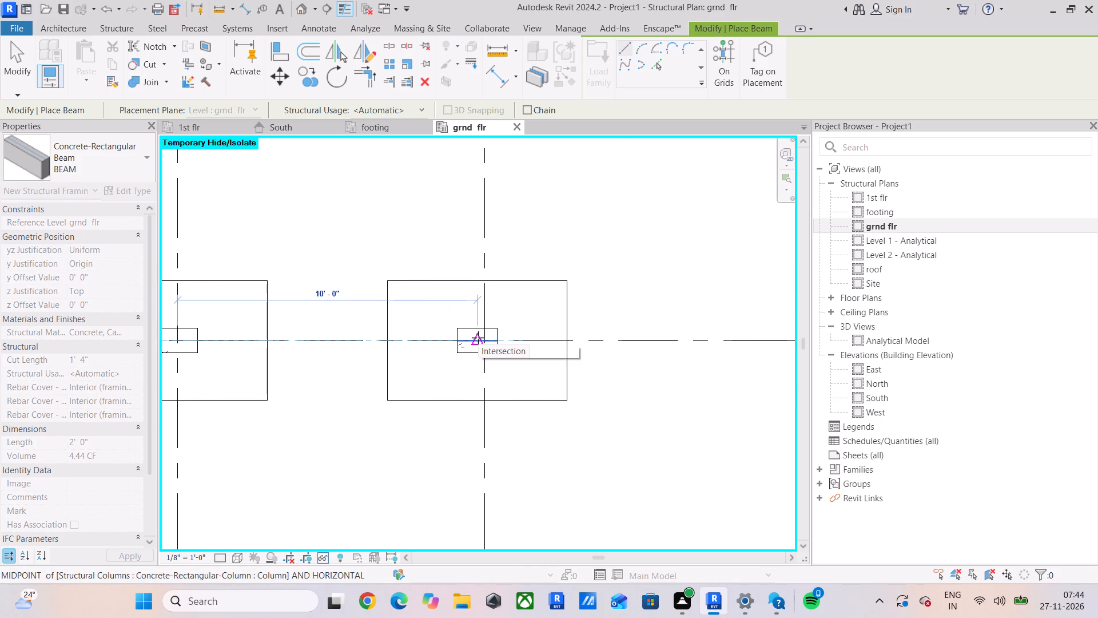
{"action": "left_click", "coordinate": [478, 338]}
Place a BEAM beam along the easternmost grid from the grid 2 column north towards the grid 1 column.
{"action": "scroll", "coordinate": [485, 370], "scroll_direction": "down", "scroll_amount": 4}
{"action": "middle_click_drag", "start_coordinate": [485, 373], "coordinate": [467, 272]}
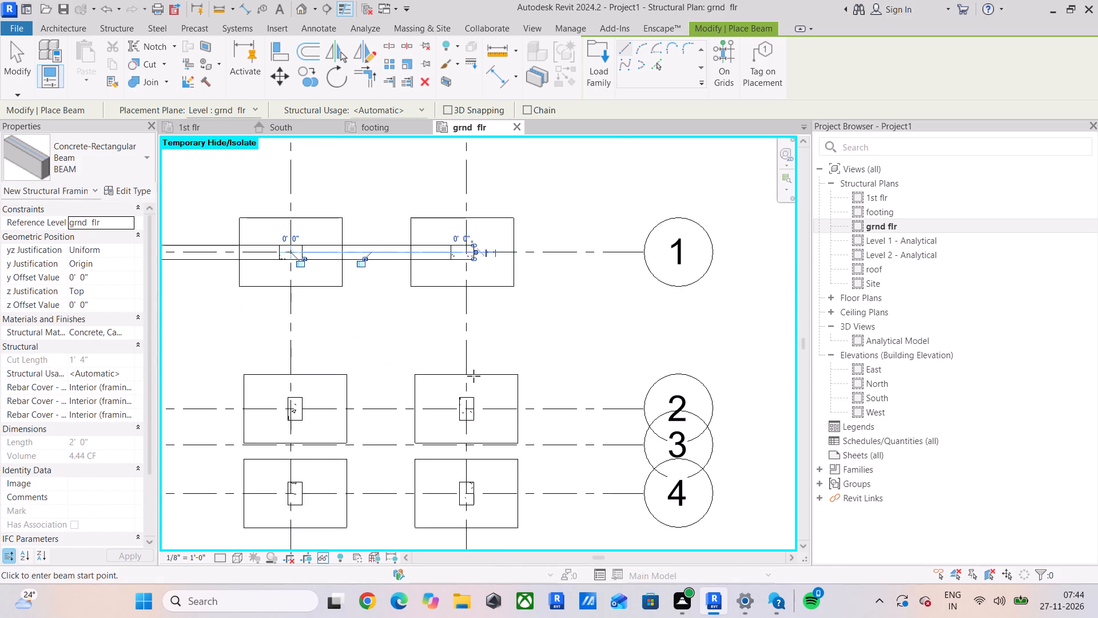
{"action": "scroll", "coordinate": [474, 376], "scroll_direction": "up", "scroll_amount": 4}
{"action": "left_click_drag", "start_coordinate": [462, 435], "coordinate": [464, 425]}
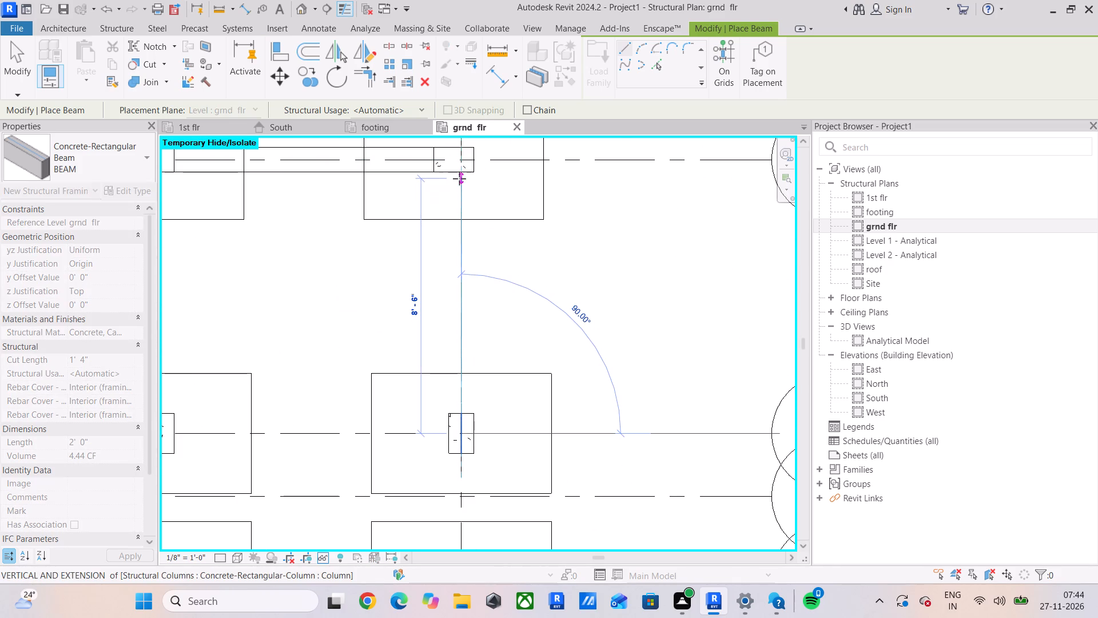
{"action": "left_click", "coordinate": [459, 173]}
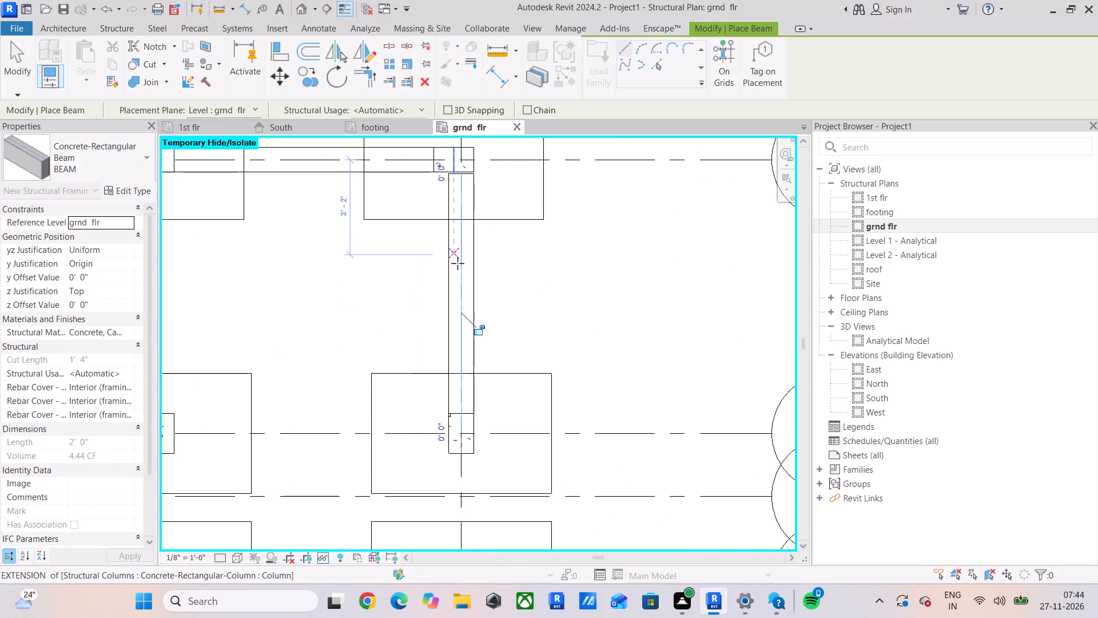
Extend the north end of the new easternmost-grid beam to the grid 1 line, inside the corner column.
{"action": "scroll", "coordinate": [460, 227], "scroll_direction": "up", "scroll_amount": 1}
{"action": "middle_click_drag", "start_coordinate": [460, 227], "coordinate": [457, 346]}
{"action": "scroll", "coordinate": [456, 280], "scroll_direction": "up", "scroll_amount": 4}
{"action": "key", "text": "Escape"}
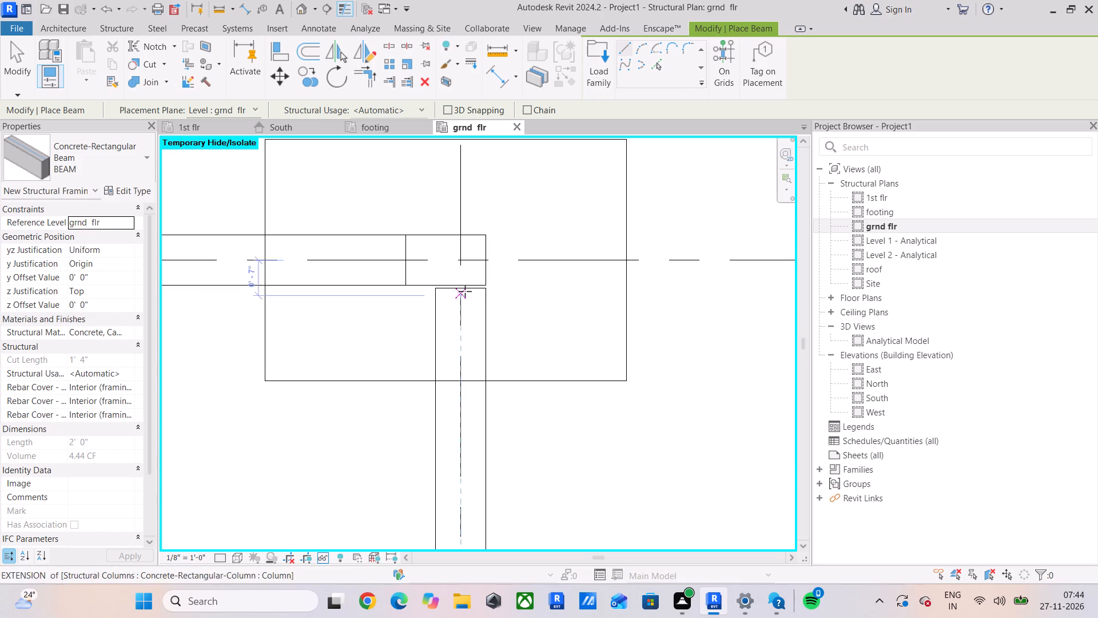
{"action": "key", "text": "Escape"}
{"action": "left_click", "coordinate": [491, 307]}
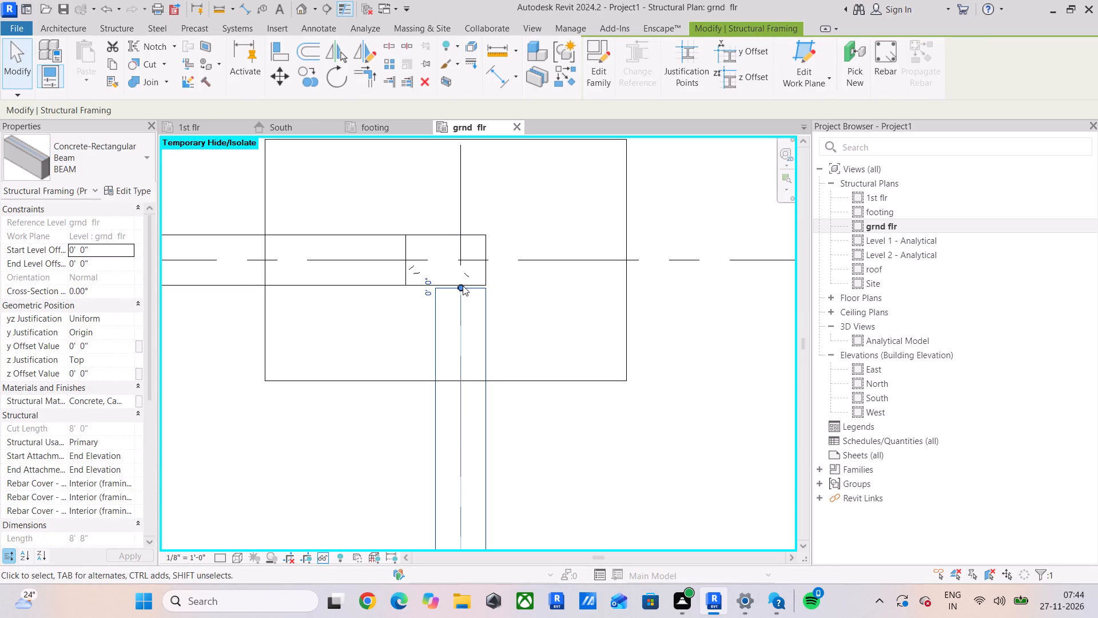
{"action": "left_click_drag", "start_coordinate": [462, 286], "coordinate": [461, 263]}
Place BEAM beams along the easternmost grid from the grid 2 column south, joining the columns at grids 4 and 6.
{"action": "scroll", "coordinate": [473, 348], "scroll_direction": "down", "scroll_amount": 9}
{"action": "middle_click_drag", "start_coordinate": [492, 358], "coordinate": [478, 284]}
{"action": "left_click", "coordinate": [563, 84]}
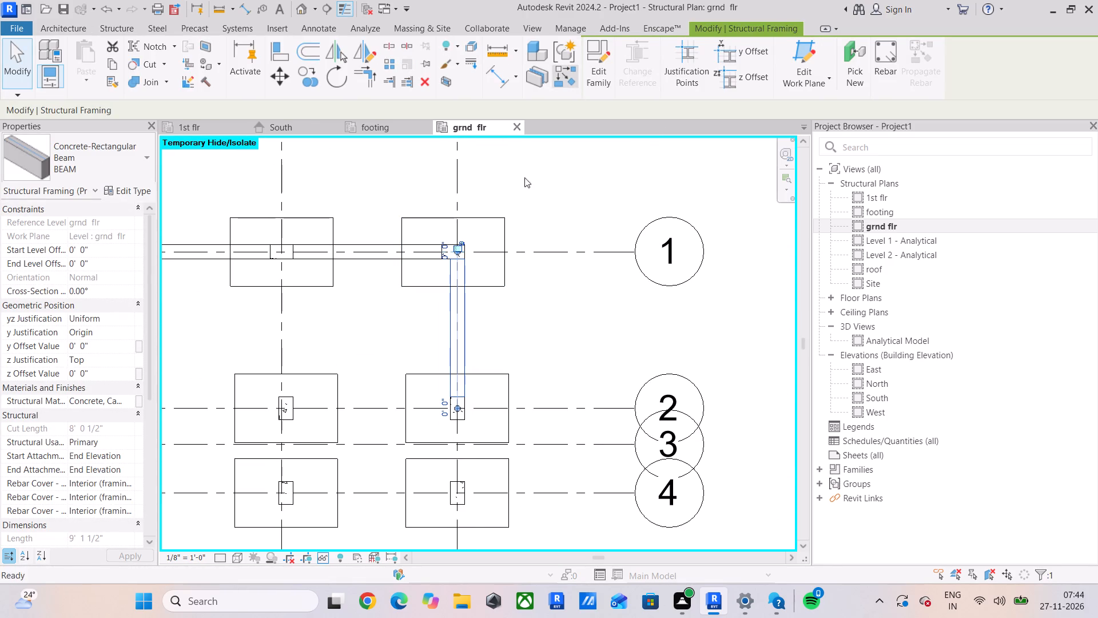
{"action": "scroll", "coordinate": [466, 411], "scroll_direction": "up", "scroll_amount": 3}
{"action": "left_click", "coordinate": [457, 409]}
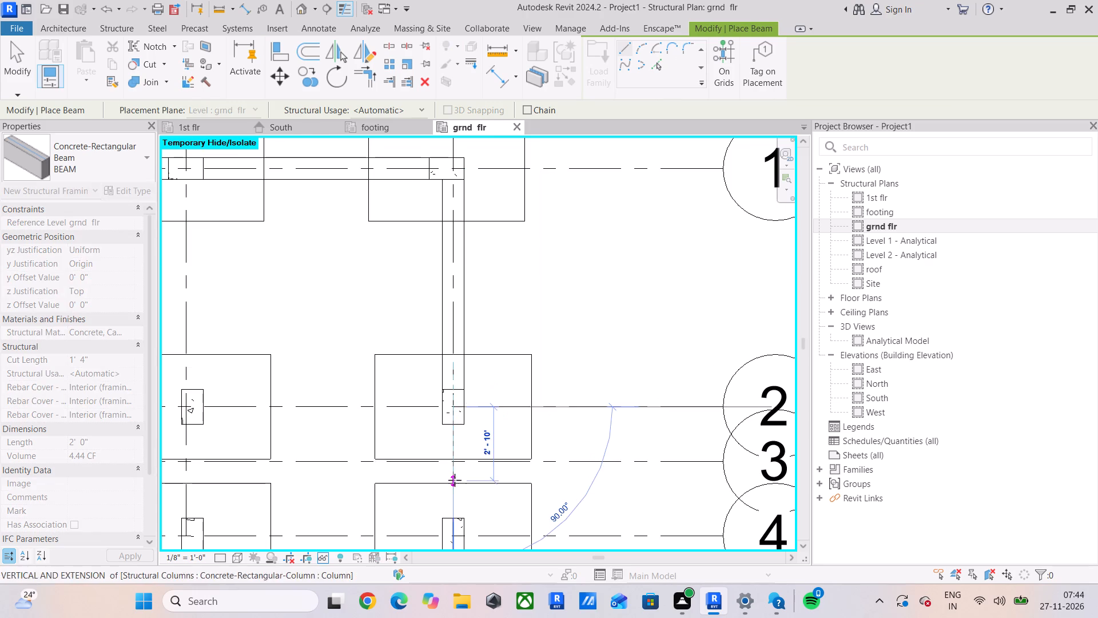
{"action": "middle_click_drag", "start_coordinate": [455, 480], "coordinate": [486, 275]}
{"action": "scroll", "coordinate": [486, 287], "scroll_direction": "up", "scroll_amount": 1}
{"action": "left_click", "coordinate": [479, 338]}
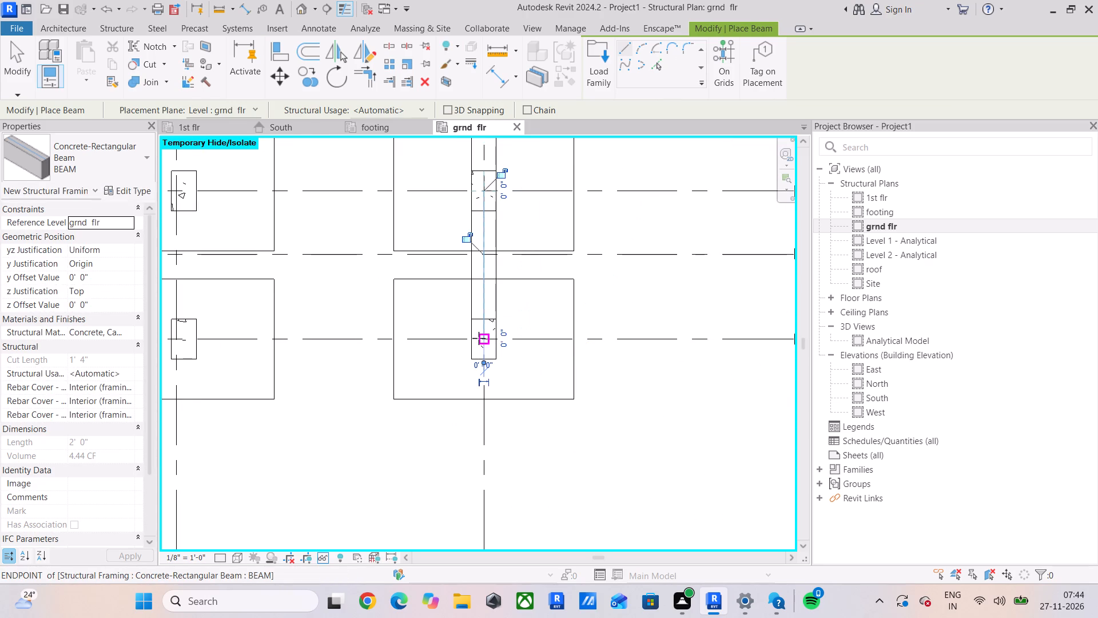
{"action": "left_click", "coordinate": [483, 339]}
{"action": "scroll", "coordinate": [476, 413], "scroll_direction": "down", "scroll_amount": 4}
{"action": "middle_click_drag", "start_coordinate": [476, 413], "coordinate": [498, 256]}
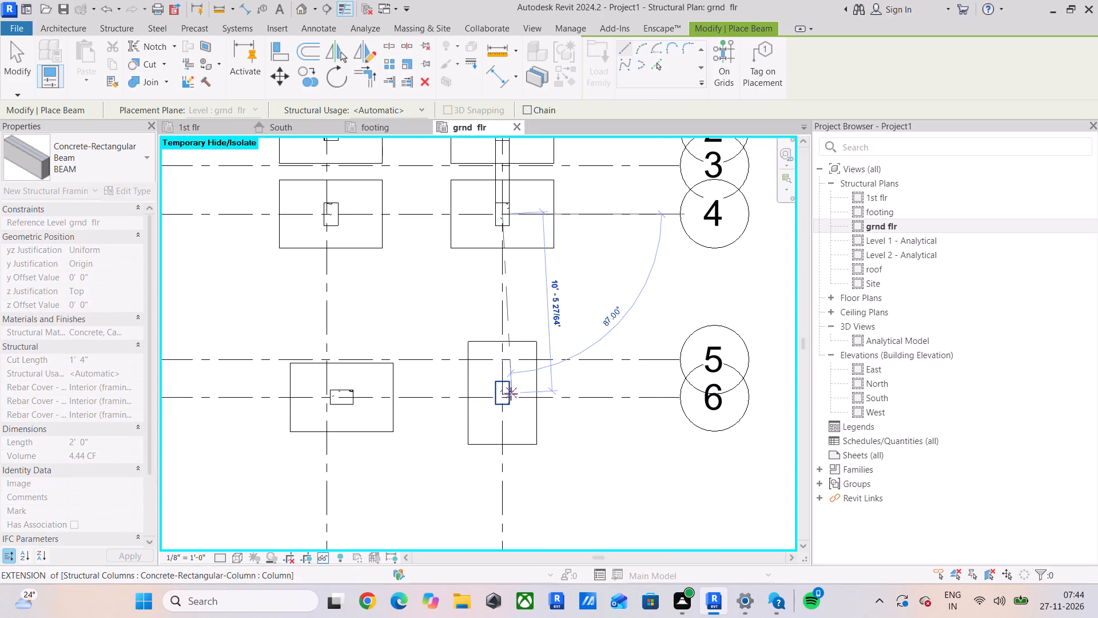
{"action": "left_click", "coordinate": [506, 394]}
Place a BEAM beam along grid 6 from the easternmost column west to the grid B column.
{"action": "scroll", "coordinate": [502, 398], "scroll_direction": "up", "scroll_amount": 3}
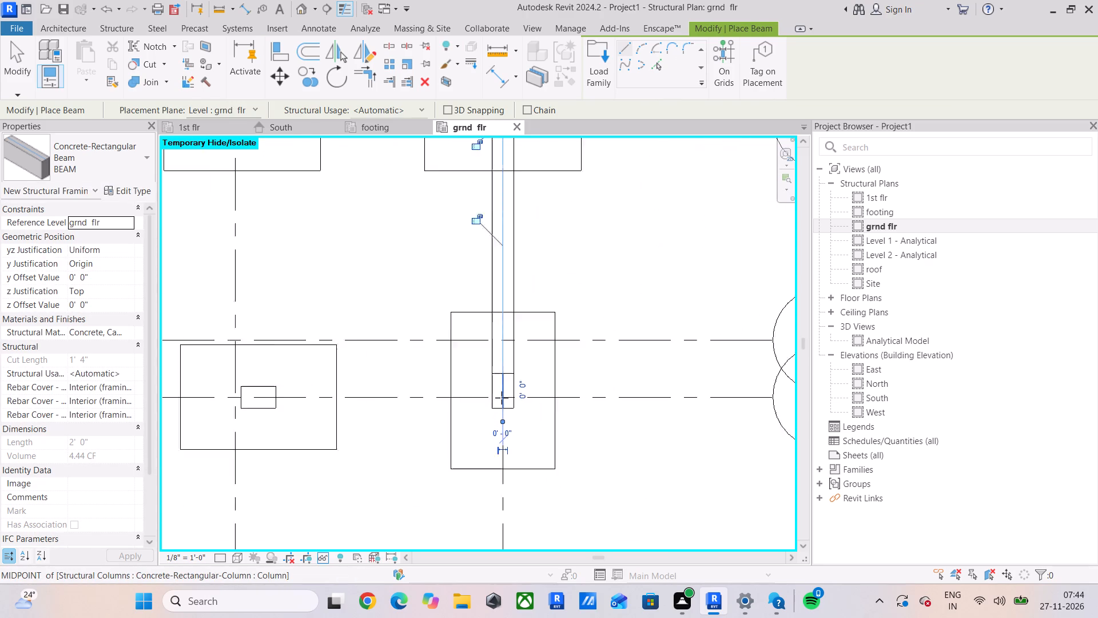
{"action": "scroll", "coordinate": [502, 398], "scroll_direction": "up", "scroll_amount": 1}
{"action": "left_click", "coordinate": [502, 399]}
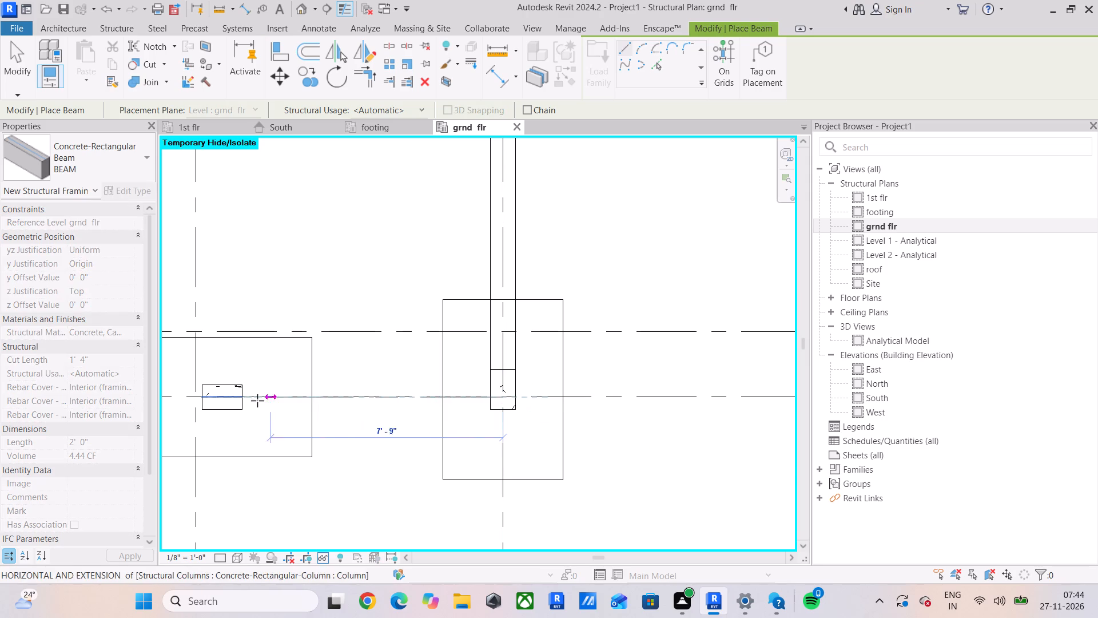
{"action": "left_click", "coordinate": [220, 401]}
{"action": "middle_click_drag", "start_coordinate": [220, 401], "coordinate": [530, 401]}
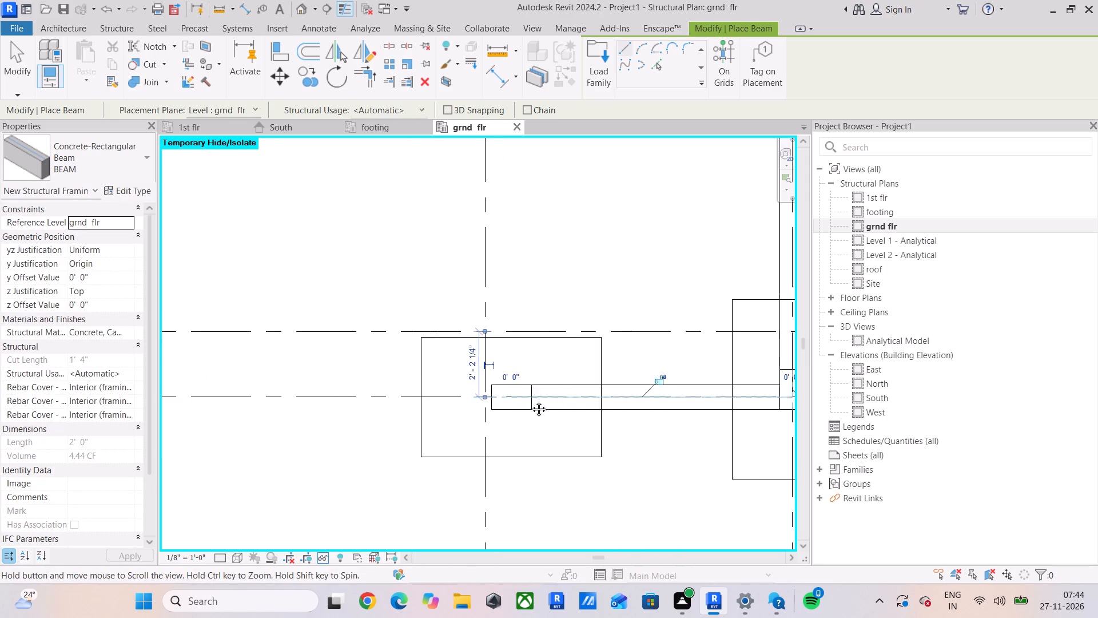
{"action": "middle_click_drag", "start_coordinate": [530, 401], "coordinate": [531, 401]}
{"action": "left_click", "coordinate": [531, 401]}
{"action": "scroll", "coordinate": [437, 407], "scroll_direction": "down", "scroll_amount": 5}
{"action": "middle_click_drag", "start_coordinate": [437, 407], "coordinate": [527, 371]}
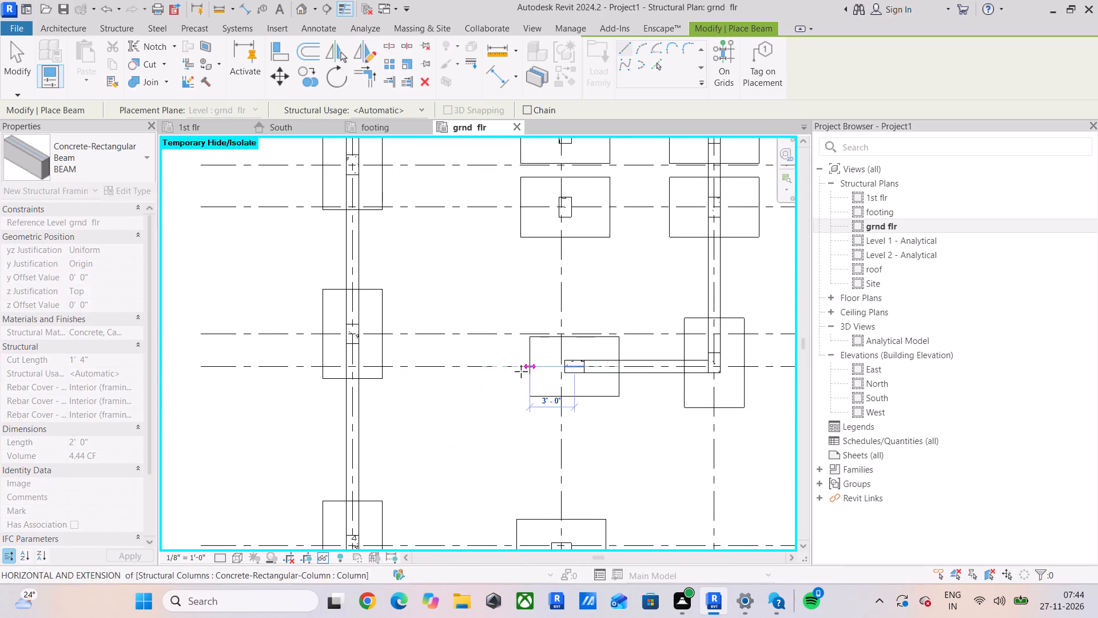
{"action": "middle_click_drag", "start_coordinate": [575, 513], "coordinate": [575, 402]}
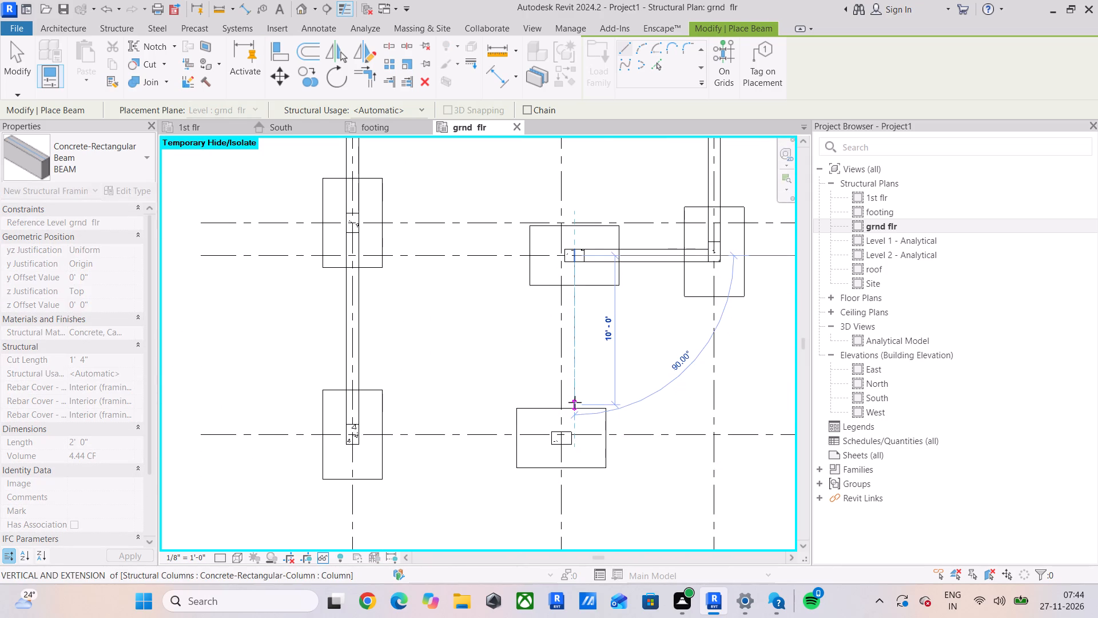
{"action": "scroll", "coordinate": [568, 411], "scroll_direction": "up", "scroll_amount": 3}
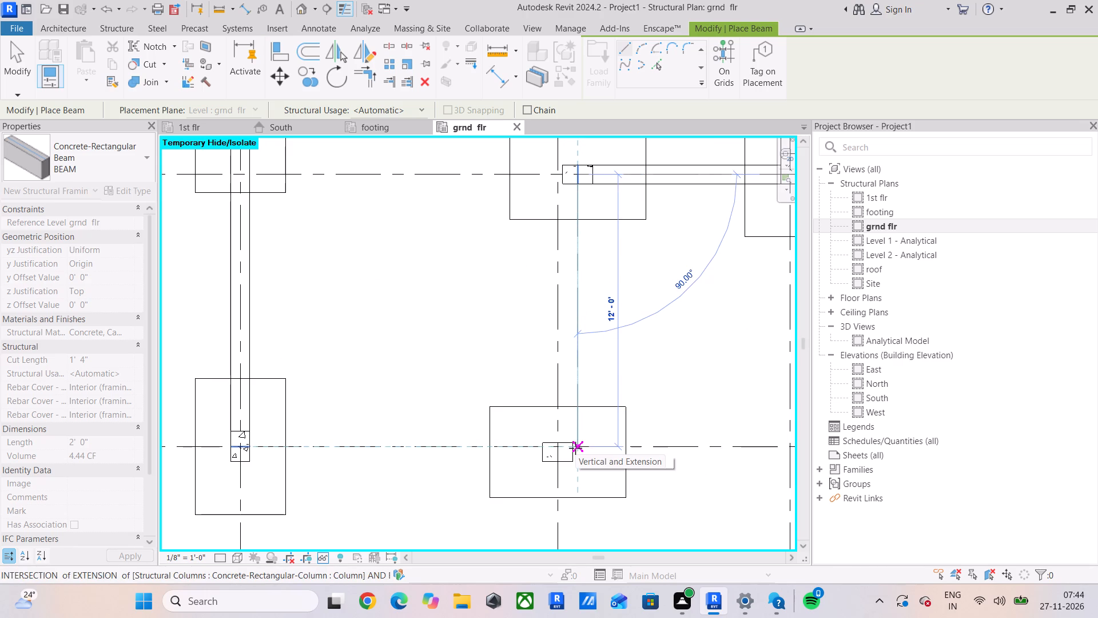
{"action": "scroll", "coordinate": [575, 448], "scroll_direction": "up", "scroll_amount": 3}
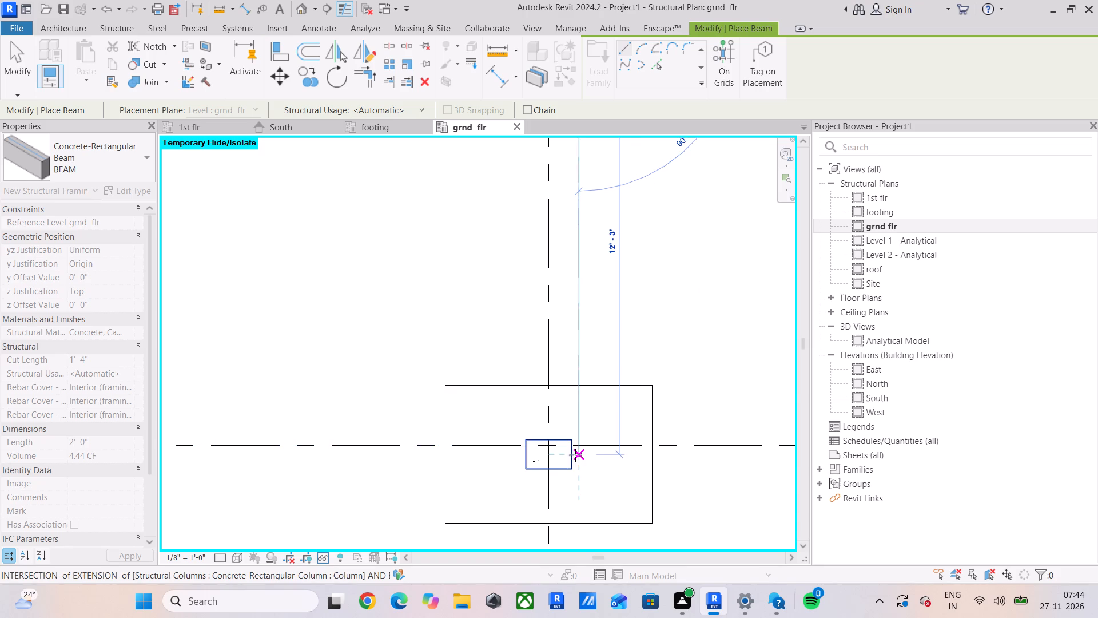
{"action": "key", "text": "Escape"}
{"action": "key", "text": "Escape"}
Align the west face of the grid 6 column on grid B with the west face of the grid 7 column below it.
{"action": "scroll", "coordinate": [576, 396], "scroll_direction": "down", "scroll_amount": 5}
{"action": "middle_click_drag", "start_coordinate": [589, 373], "coordinate": [557, 429]}
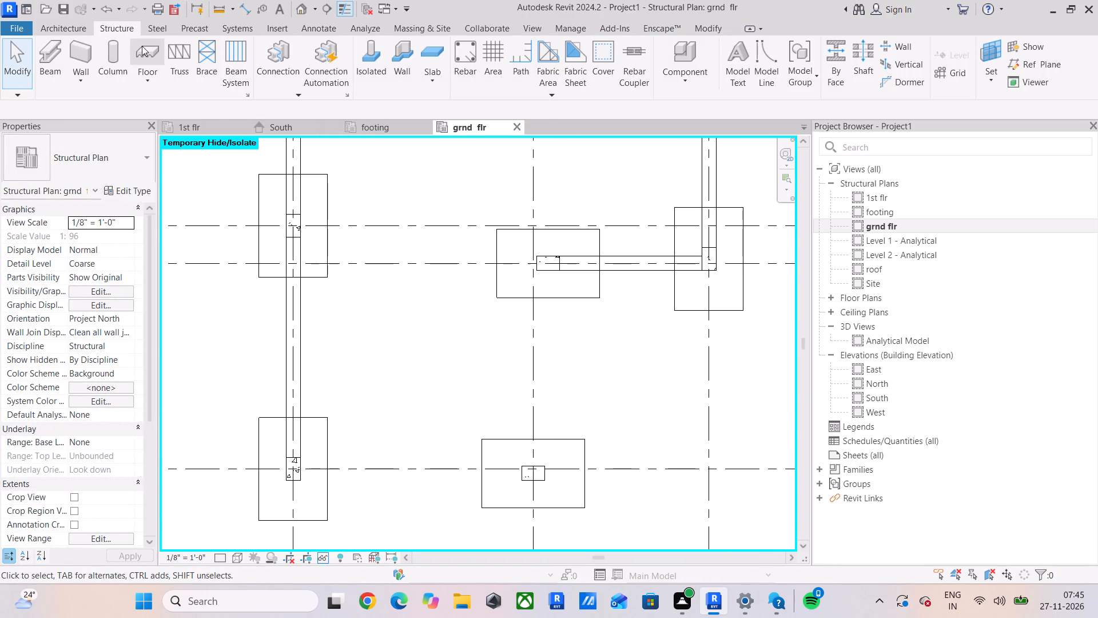
{"action": "left_click", "coordinate": [702, 31]}
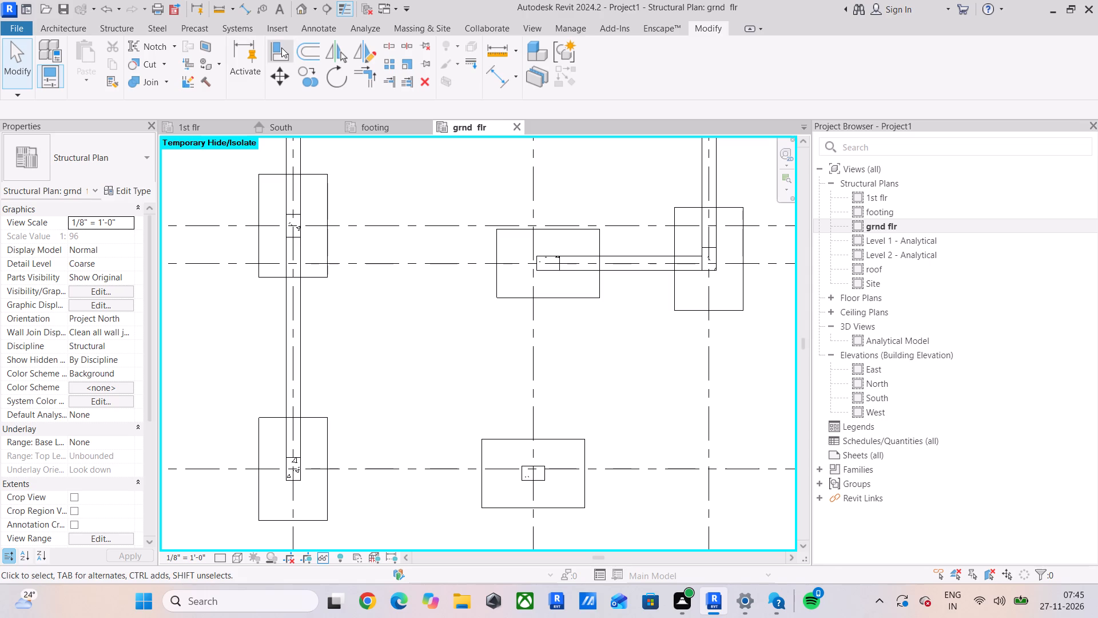
{"action": "left_click", "coordinate": [283, 47]}
{"action": "scroll", "coordinate": [546, 464], "scroll_direction": "up", "scroll_amount": 4}
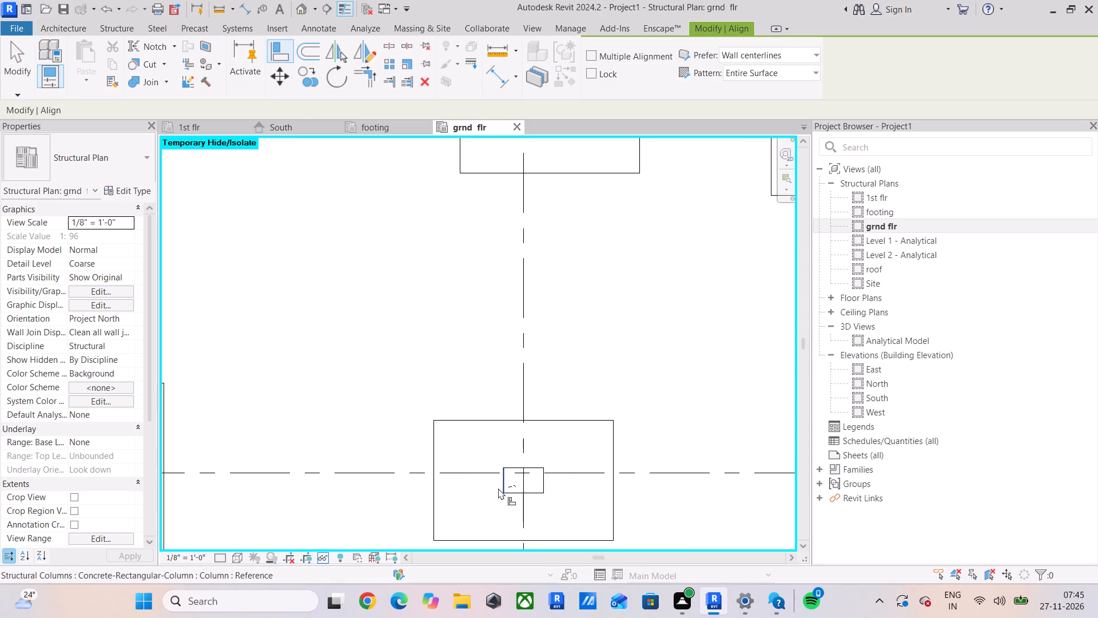
{"action": "scroll", "coordinate": [505, 489], "scroll_direction": "up", "scroll_amount": 5}
{"action": "left_click", "coordinate": [500, 484]}
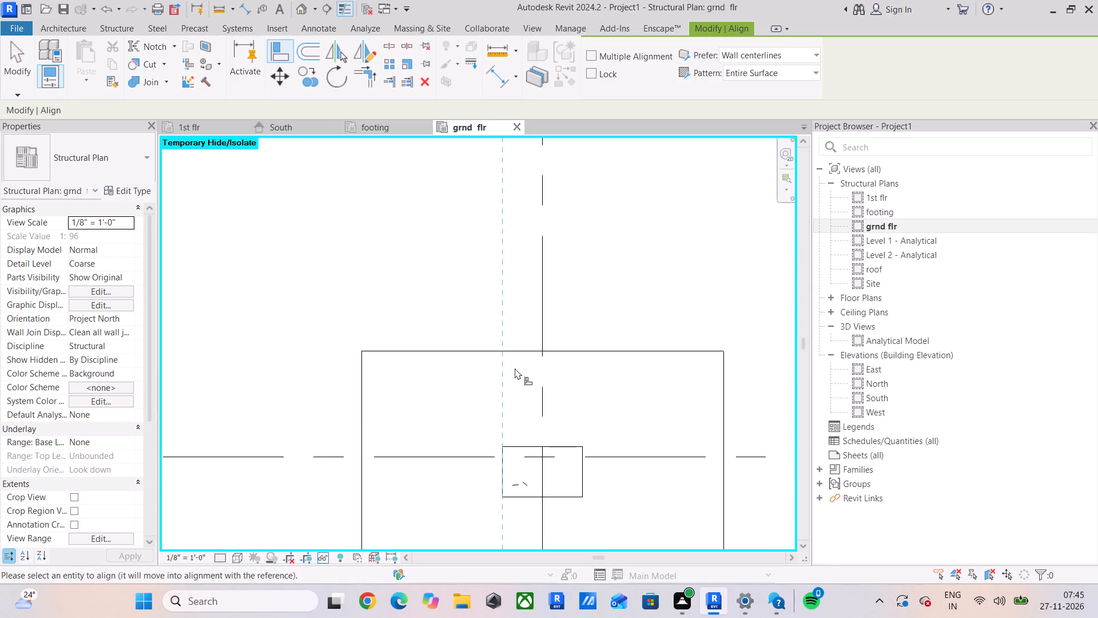
{"action": "middle_click_drag", "start_coordinate": [515, 365], "coordinate": [534, 617]}
{"action": "middle_click_drag", "start_coordinate": [553, 347], "coordinate": [552, 583]}
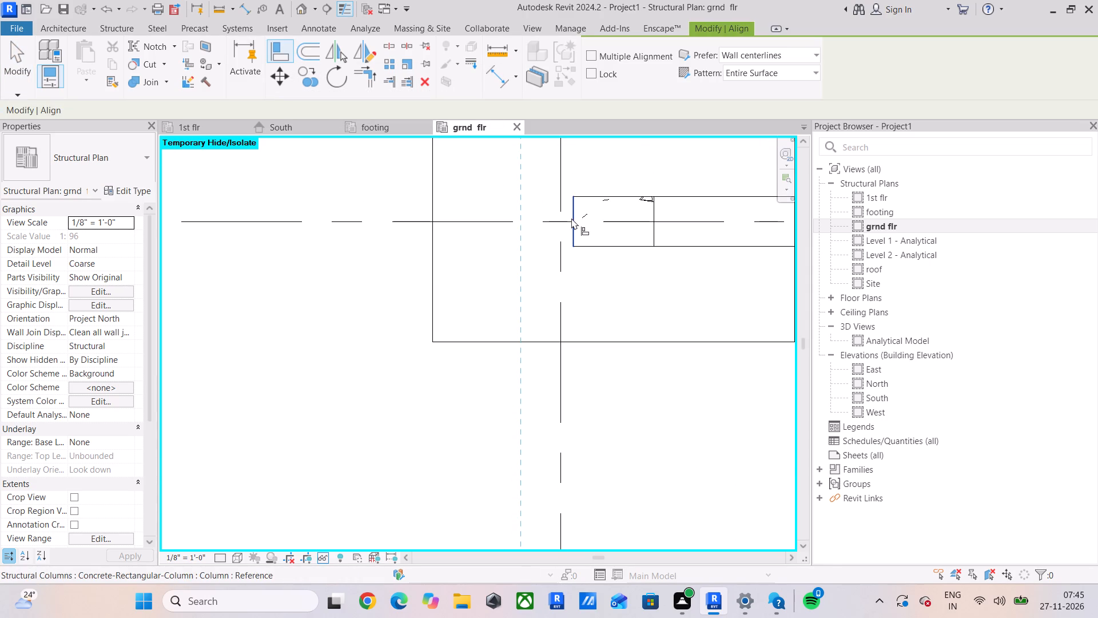
{"action": "left_click", "coordinate": [571, 218]}
{"action": "scroll", "coordinate": [514, 381], "scroll_direction": "down", "scroll_amount": 5}
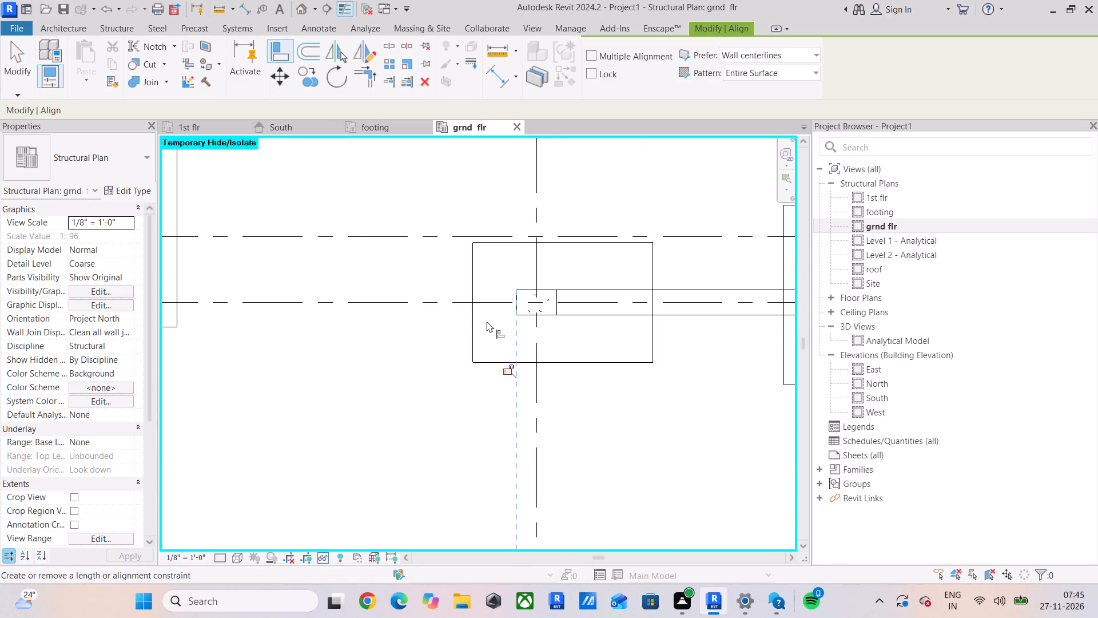
Align the west edge of the grid 6 footing on grid B with the west edge of the grid 7 footing.
{"action": "middle_click_drag", "start_coordinate": [466, 377], "coordinate": [486, 124]}
{"action": "left_click", "coordinate": [463, 373]}
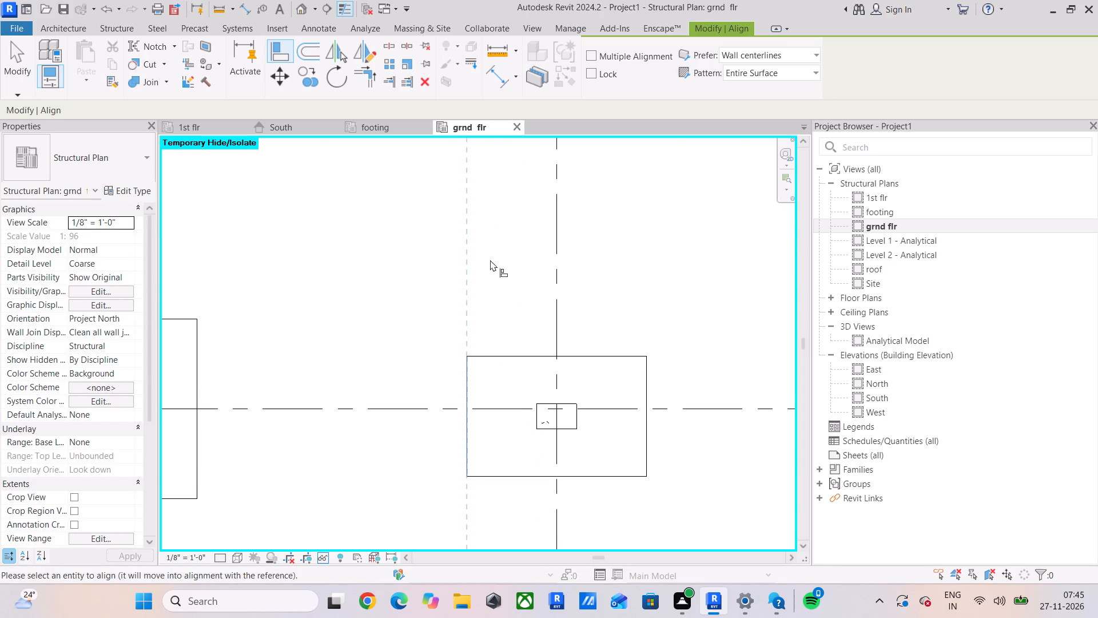
{"action": "middle_click_drag", "start_coordinate": [490, 256], "coordinate": [498, 393]}
{"action": "left_click", "coordinate": [496, 218]}
{"action": "scroll", "coordinate": [499, 224], "scroll_direction": "down", "scroll_amount": 4}
{"action": "middle_click_drag", "start_coordinate": [502, 238], "coordinate": [505, 309]}
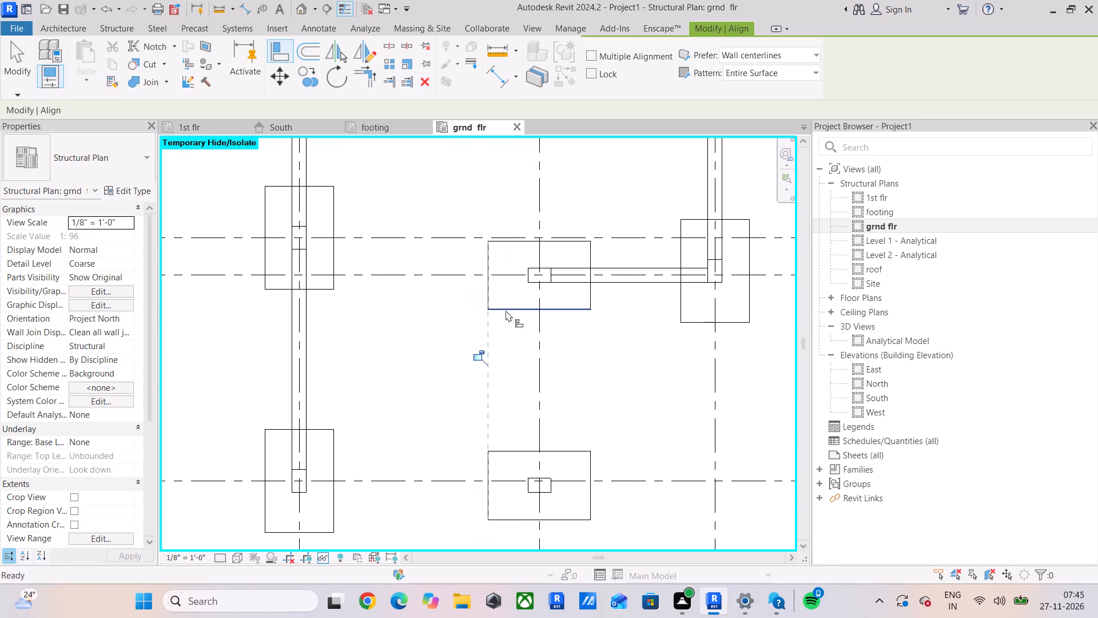
Examine how the columns and footings on grid B line up between grids 1 and 6, and finish aligning.
{"action": "scroll", "coordinate": [527, 263], "scroll_direction": "up", "scroll_amount": 3}
{"action": "scroll", "coordinate": [499, 306], "scroll_direction": "down", "scroll_amount": 4}
{"action": "middle_click_drag", "start_coordinate": [524, 307], "coordinate": [519, 387]}
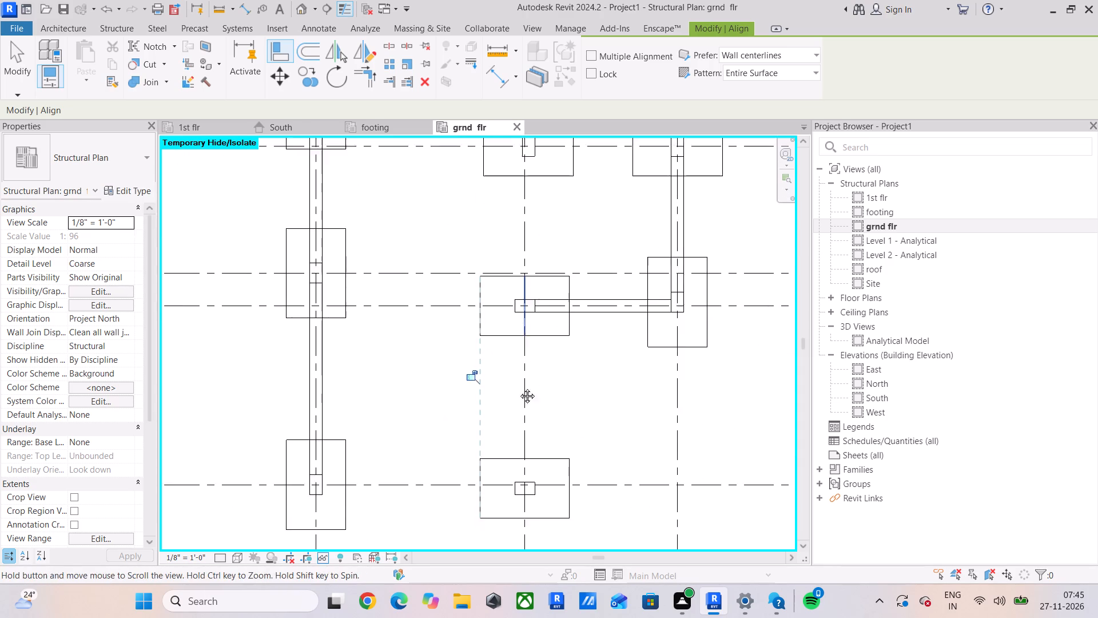
{"action": "middle_click_drag", "start_coordinate": [519, 387], "coordinate": [515, 443]}
{"action": "scroll", "coordinate": [527, 255], "scroll_direction": "up", "scroll_amount": 4}
{"action": "scroll", "coordinate": [529, 296], "scroll_direction": "down", "scroll_amount": 2}
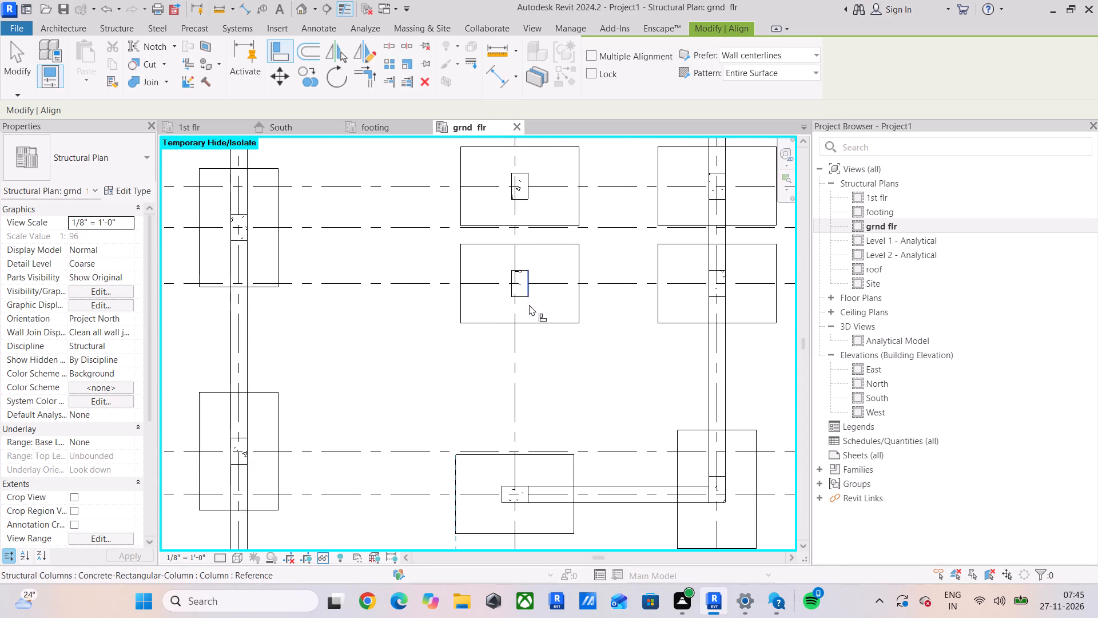
{"action": "scroll", "coordinate": [526, 328], "scroll_direction": "up", "scroll_amount": 5}
{"action": "scroll", "coordinate": [523, 284], "scroll_direction": "down", "scroll_amount": 7}
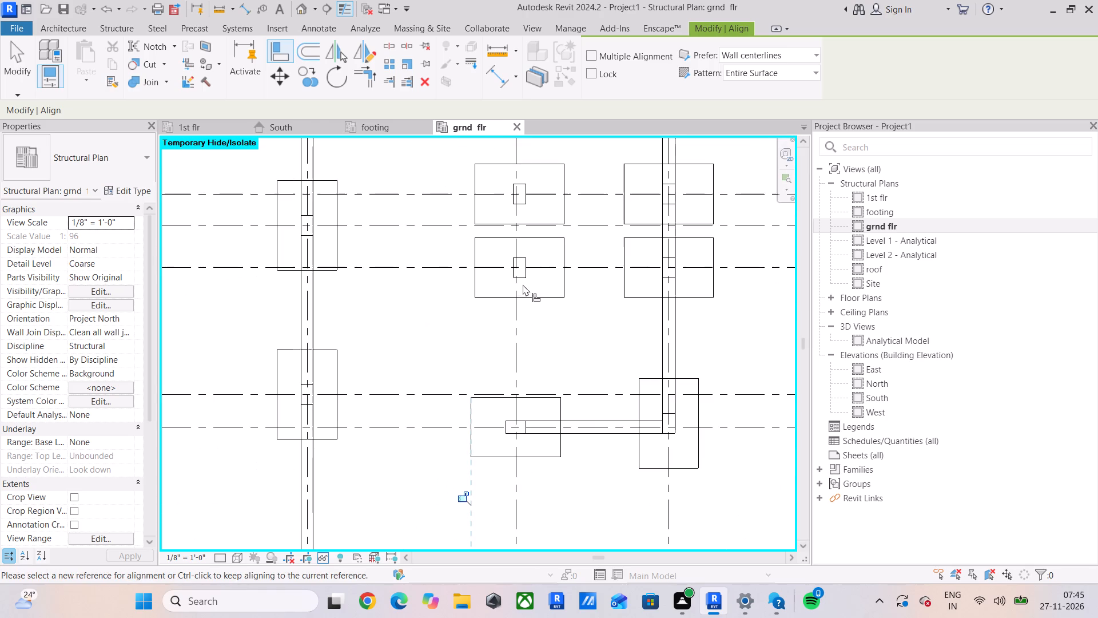
{"action": "middle_click_drag", "start_coordinate": [537, 371], "coordinate": [544, 373]}
{"action": "middle_click_drag", "start_coordinate": [446, 312], "coordinate": [471, 436]}
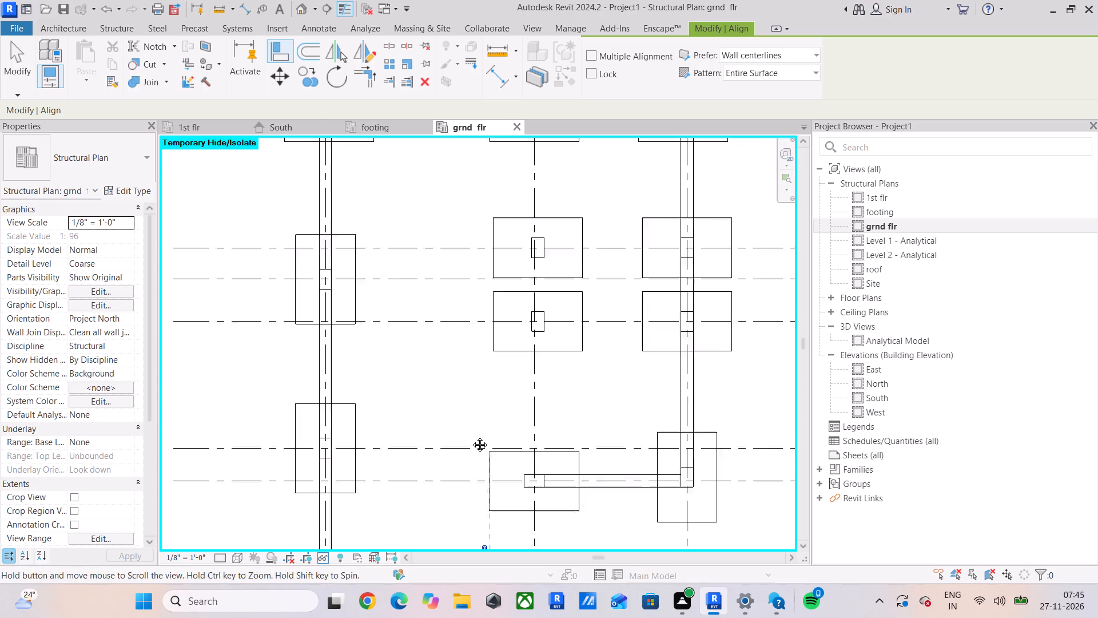
{"action": "middle_click_drag", "start_coordinate": [471, 436], "coordinate": [488, 509]}
{"action": "middle_click_drag", "start_coordinate": [552, 469], "coordinate": [502, 324]}
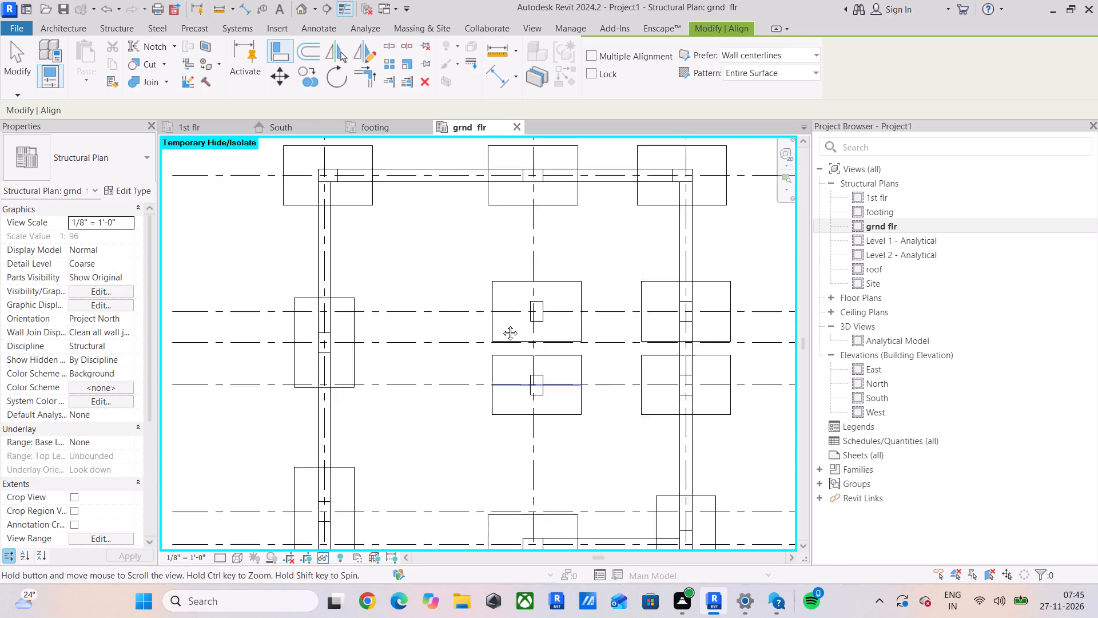
{"action": "middle_click_drag", "start_coordinate": [502, 324], "coordinate": [491, 267]}
{"action": "key", "text": "Escape"}
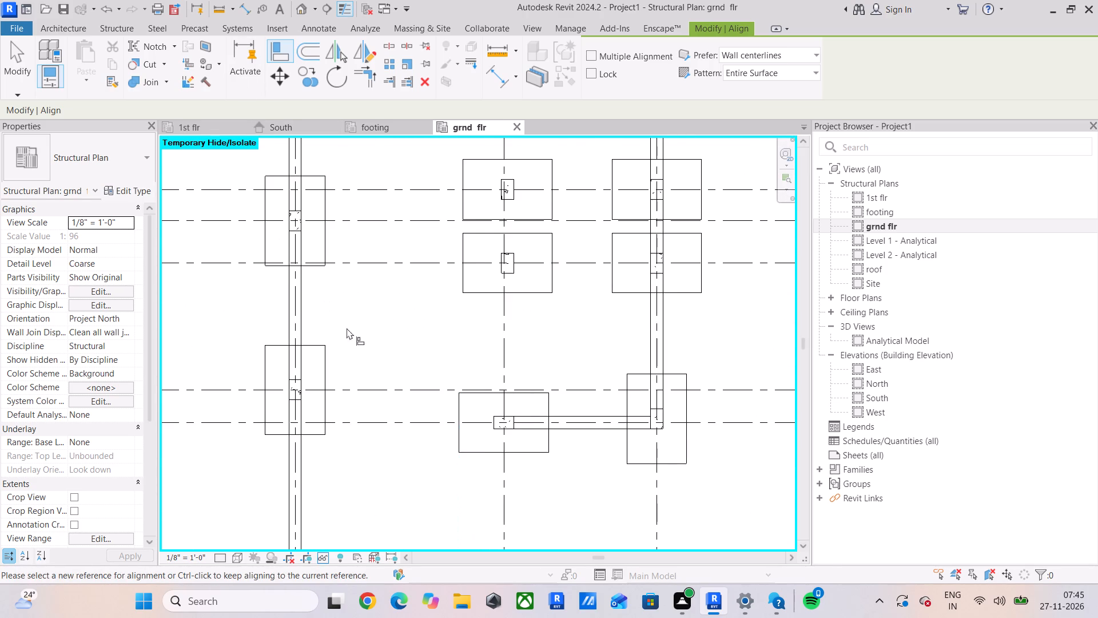
{"action": "key", "text": "Escape"}
Place a BEAM beam along grid B from the grid 4 column south to the grid 6 column.
{"action": "left_click", "coordinate": [574, 426]}
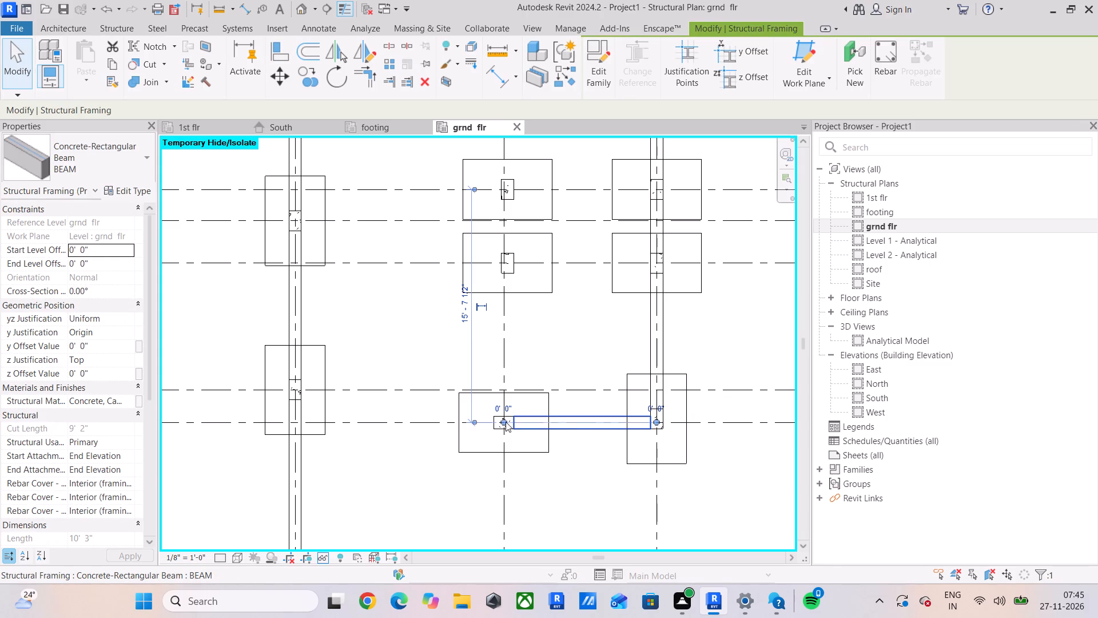
{"action": "left_click", "coordinate": [564, 82]}
{"action": "scroll", "coordinate": [514, 291], "scroll_direction": "up", "scroll_amount": 4}
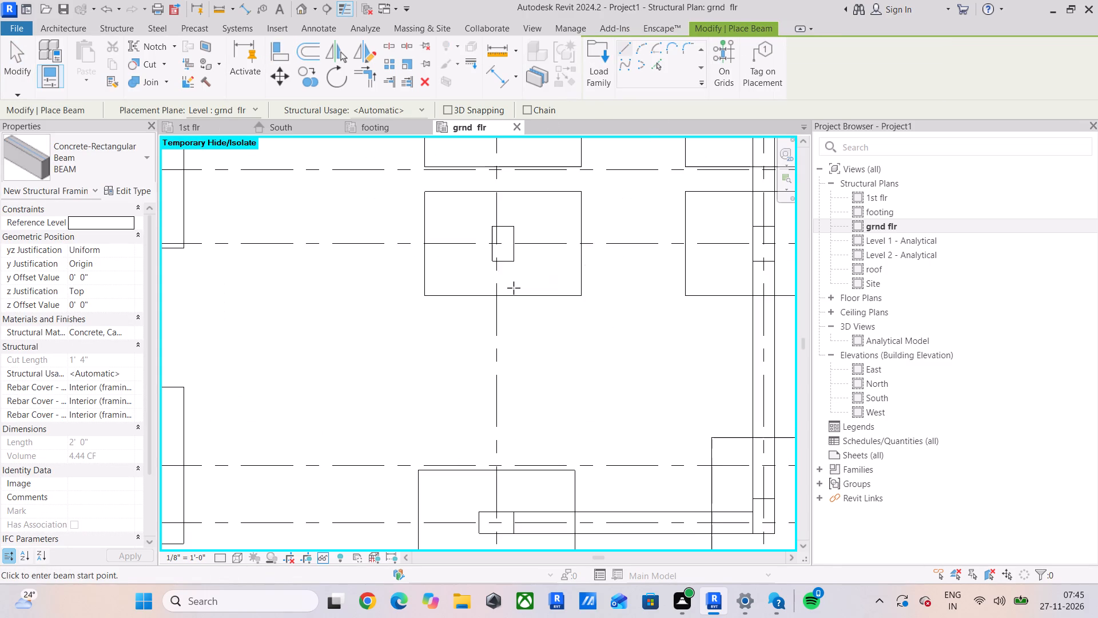
{"action": "left_click", "coordinate": [501, 241]}
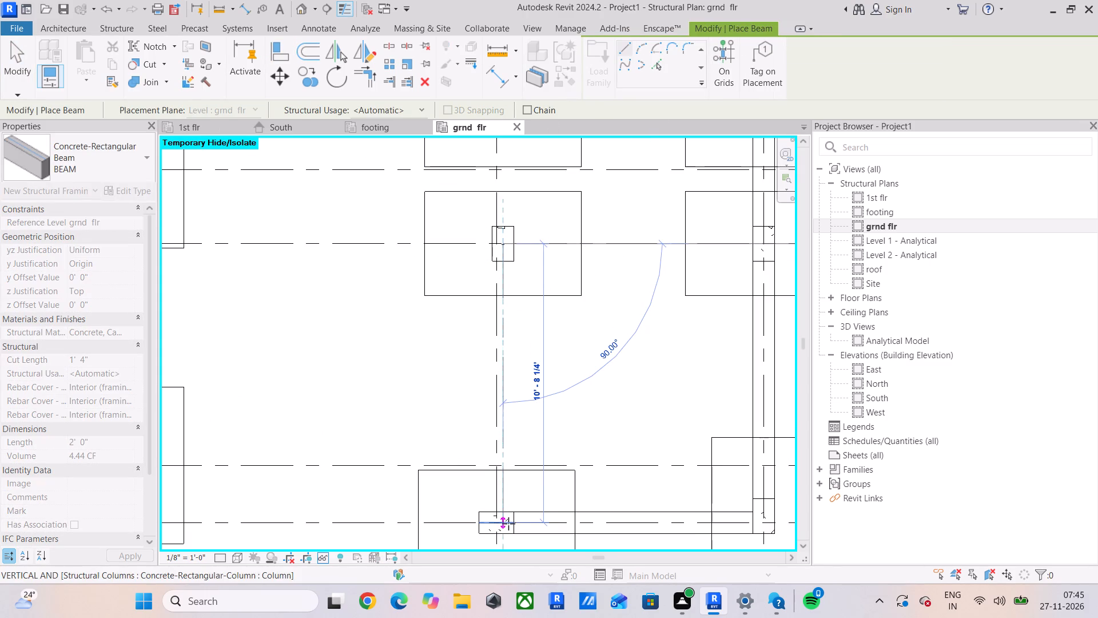
{"action": "left_click", "coordinate": [508, 524]}
{"action": "middle_click_drag", "start_coordinate": [595, 414], "coordinate": [618, 546]}
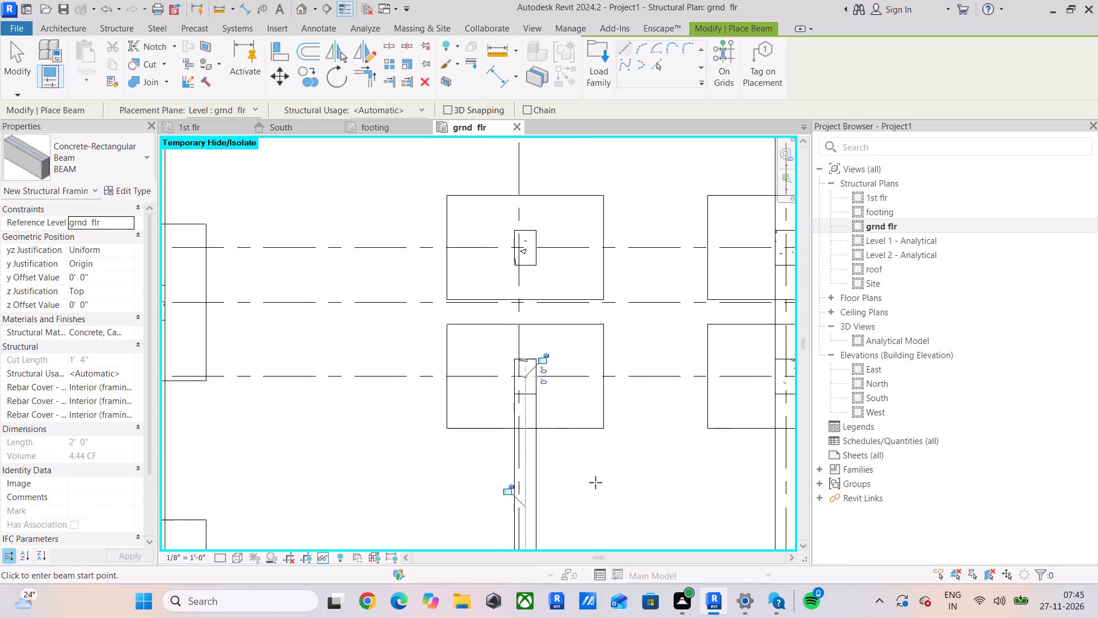
{"action": "key", "text": "Escape"}
Place BEAM beams along grid B from the grid 4 column to the grid 2 column and on to the grid 1 column.
{"action": "left_click", "coordinate": [523, 374]}
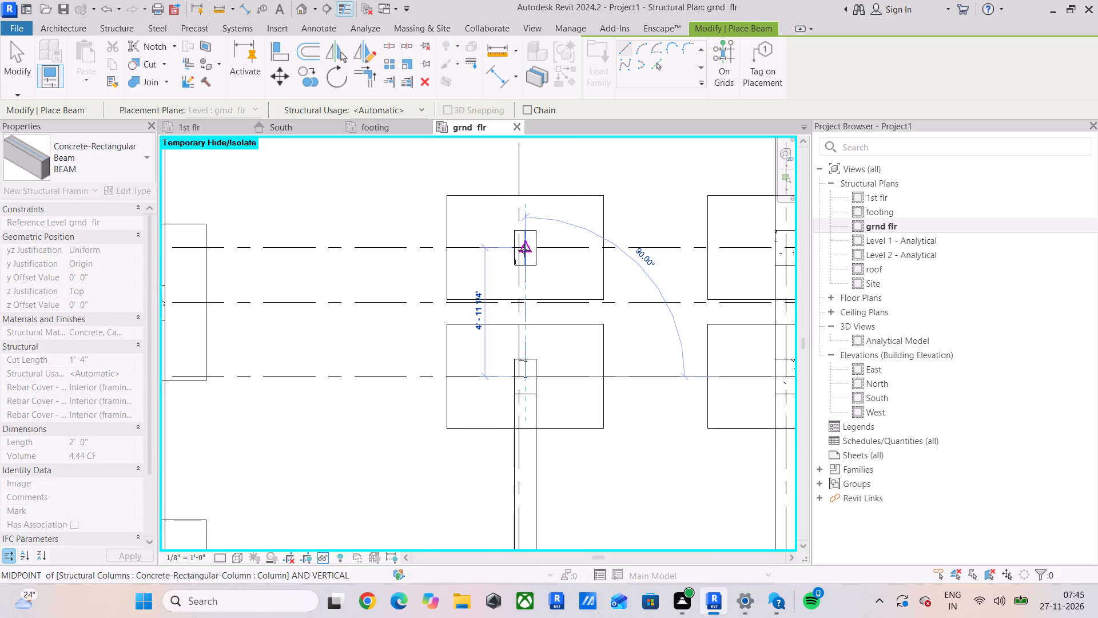
{"action": "left_click", "coordinate": [524, 250]}
{"action": "left_click", "coordinate": [524, 250]}
{"action": "middle_click_drag", "start_coordinate": [524, 241], "coordinate": [534, 502]}
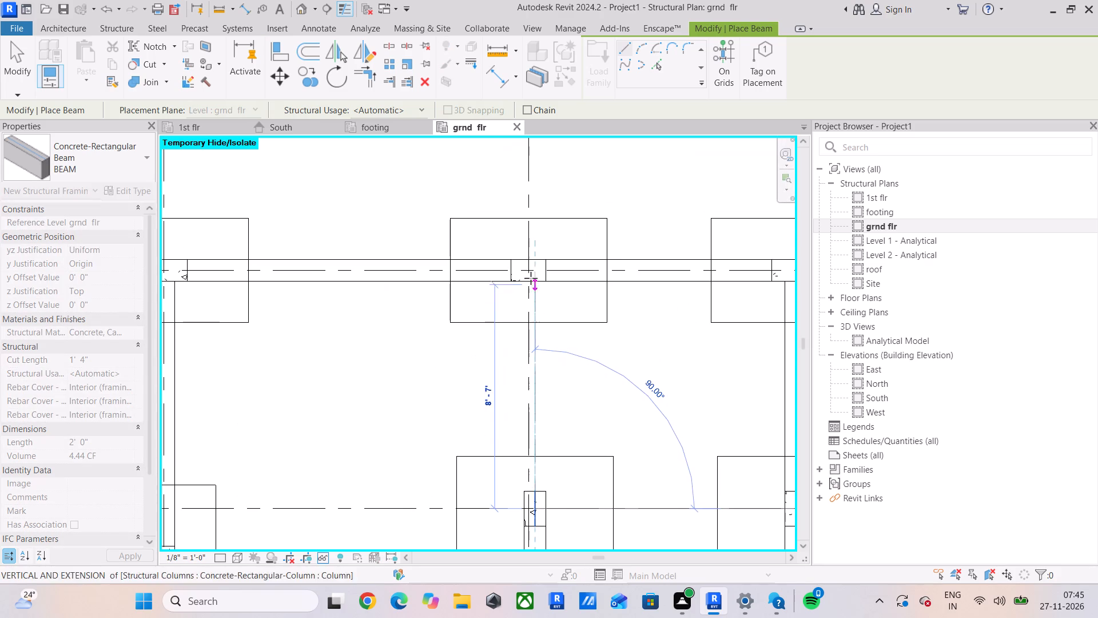
{"action": "left_click", "coordinate": [529, 272]}
{"action": "key", "text": "Escape"}
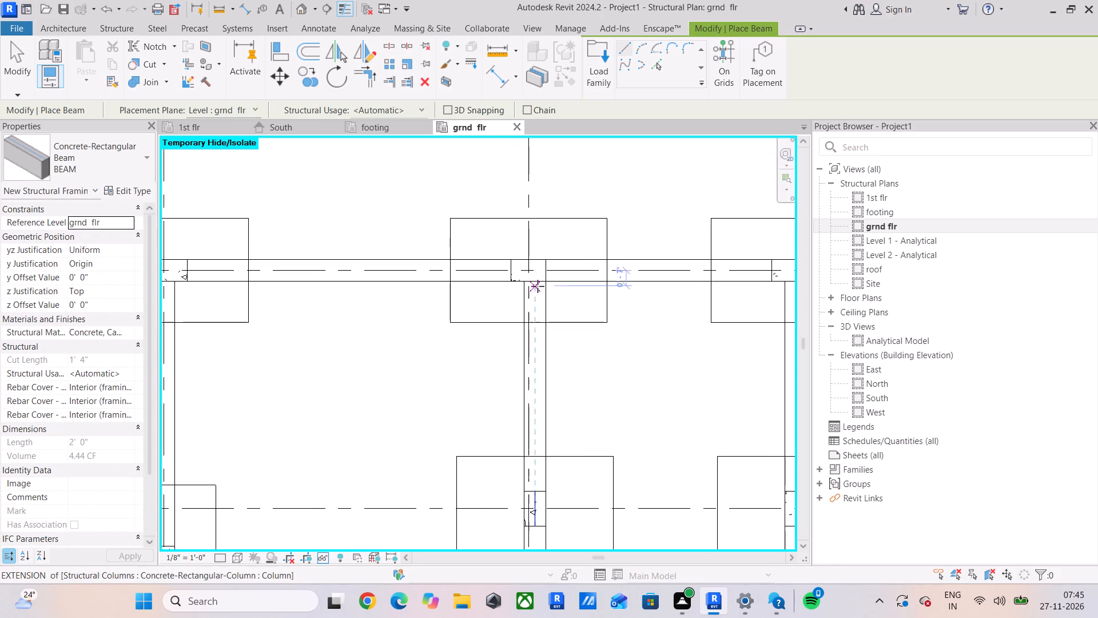
Place a BEAM beam along grid B from the grid 6 column south to the grid 7 column.
{"action": "scroll", "coordinate": [538, 286], "scroll_direction": "up", "scroll_amount": 4}
{"action": "scroll", "coordinate": [564, 391], "scroll_direction": "down", "scroll_amount": 9}
{"action": "middle_click_drag", "start_coordinate": [592, 412], "coordinate": [554, 219]}
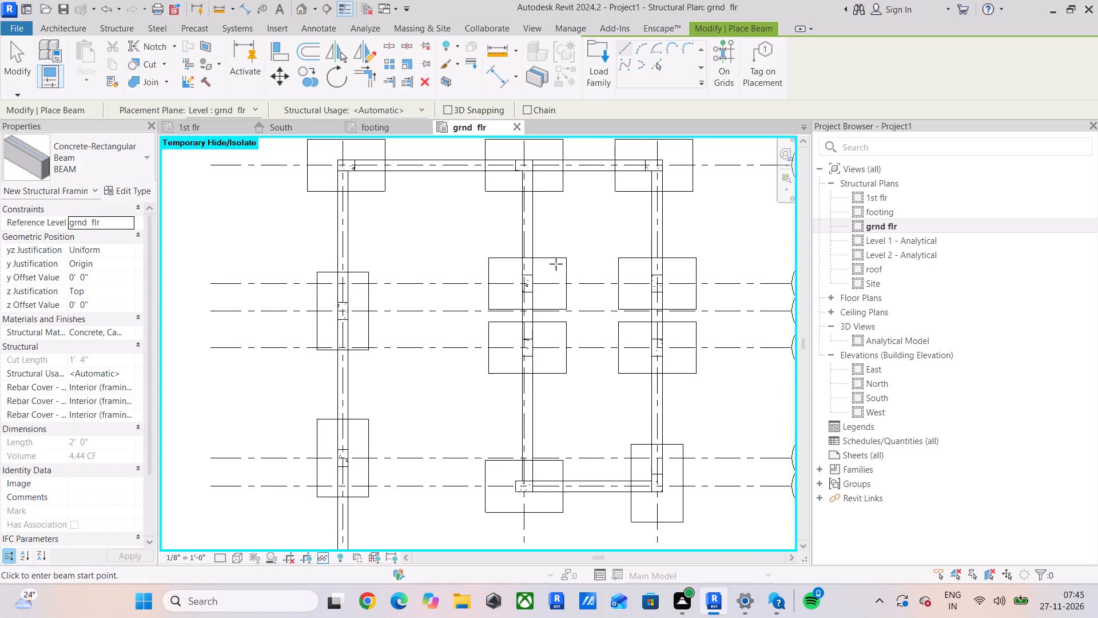
{"action": "scroll", "coordinate": [500, 488], "scroll_direction": "up", "scroll_amount": 5}
{"action": "left_click_drag", "start_coordinate": [550, 482], "coordinate": [544, 483]}
{"action": "middle_click_drag", "start_coordinate": [284, 482], "coordinate": [443, 473]}
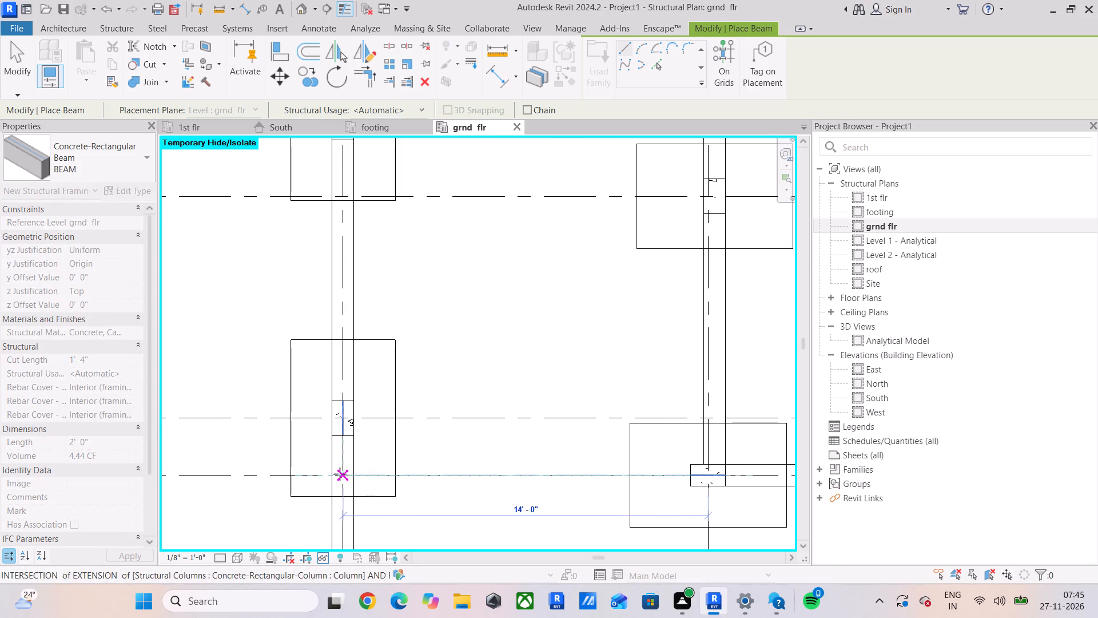
{"action": "scroll", "coordinate": [594, 482], "scroll_direction": "down", "scroll_amount": 4}
{"action": "middle_click_drag", "start_coordinate": [612, 477], "coordinate": [606, 169]}
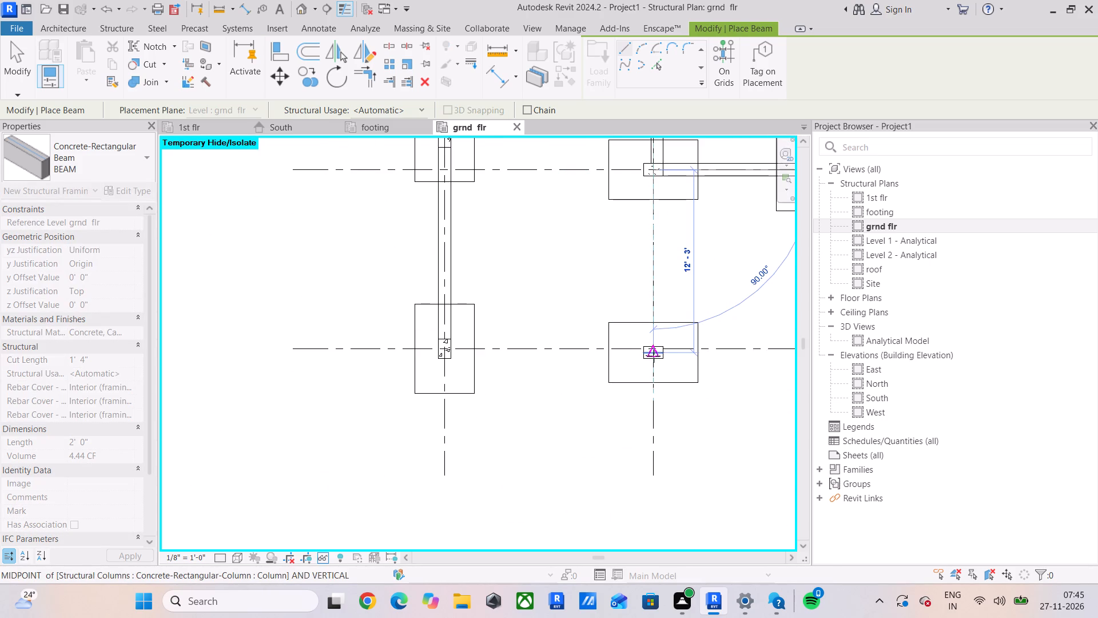
{"action": "left_click", "coordinate": [654, 355]}
{"action": "key", "text": "Escape"}
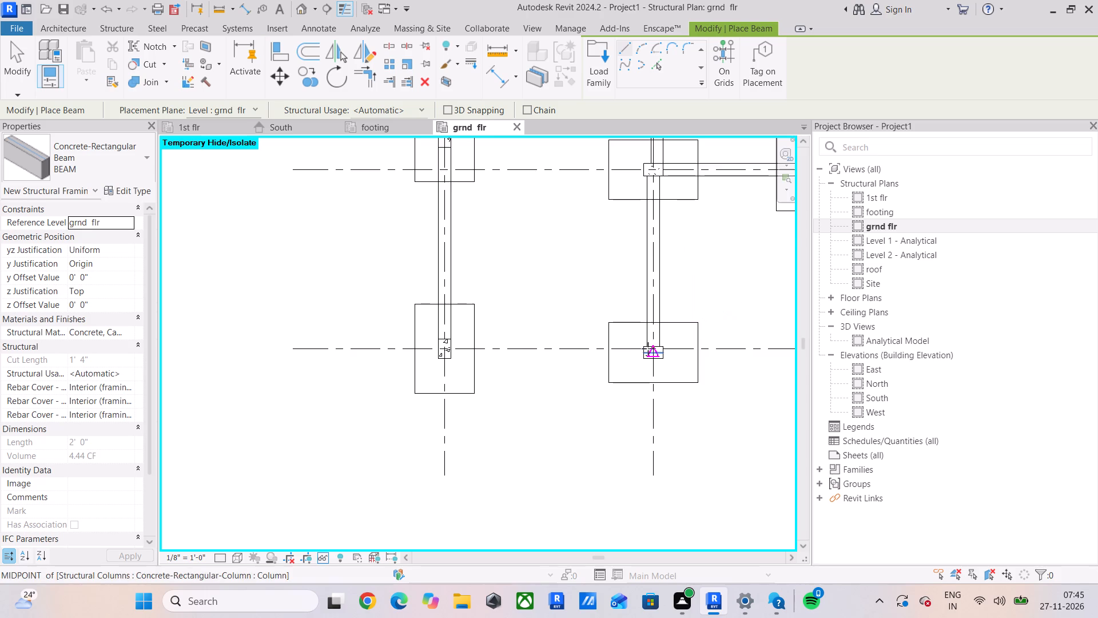
Place a BEAM beam along grid 7 from the grid B column west to the westernmost column.
{"action": "scroll", "coordinate": [648, 348], "scroll_direction": "up", "scroll_amount": 3}
{"action": "middle_click_drag", "start_coordinate": [648, 350], "coordinate": [543, 423]}
{"action": "middle_click_drag", "start_coordinate": [568, 365], "coordinate": [564, 415]}
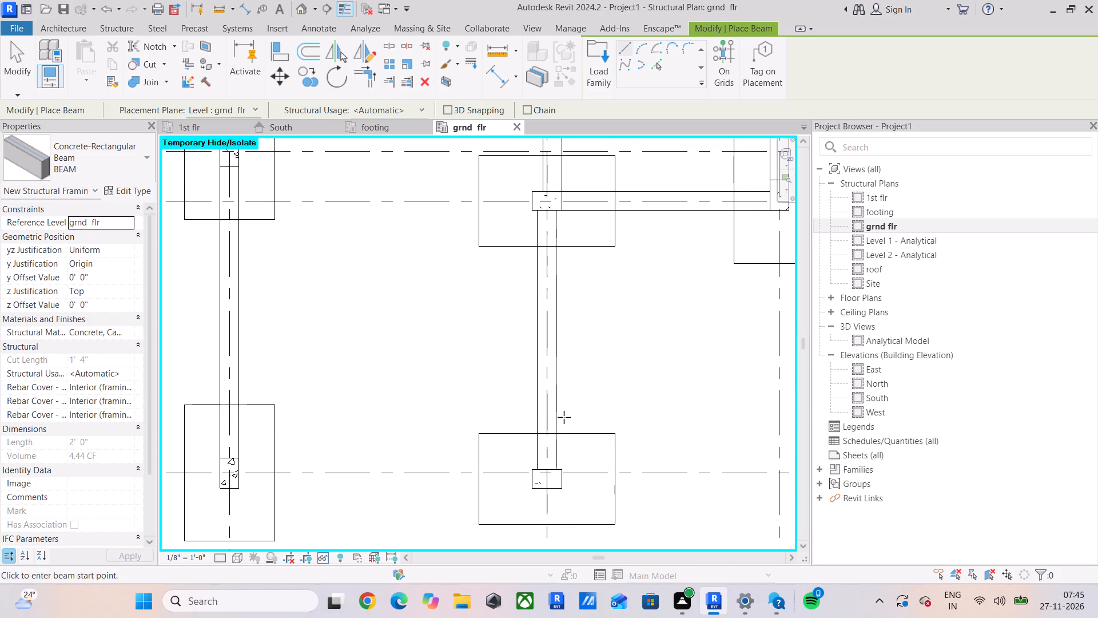
{"action": "left_click_drag", "start_coordinate": [547, 484], "coordinate": [534, 486]}
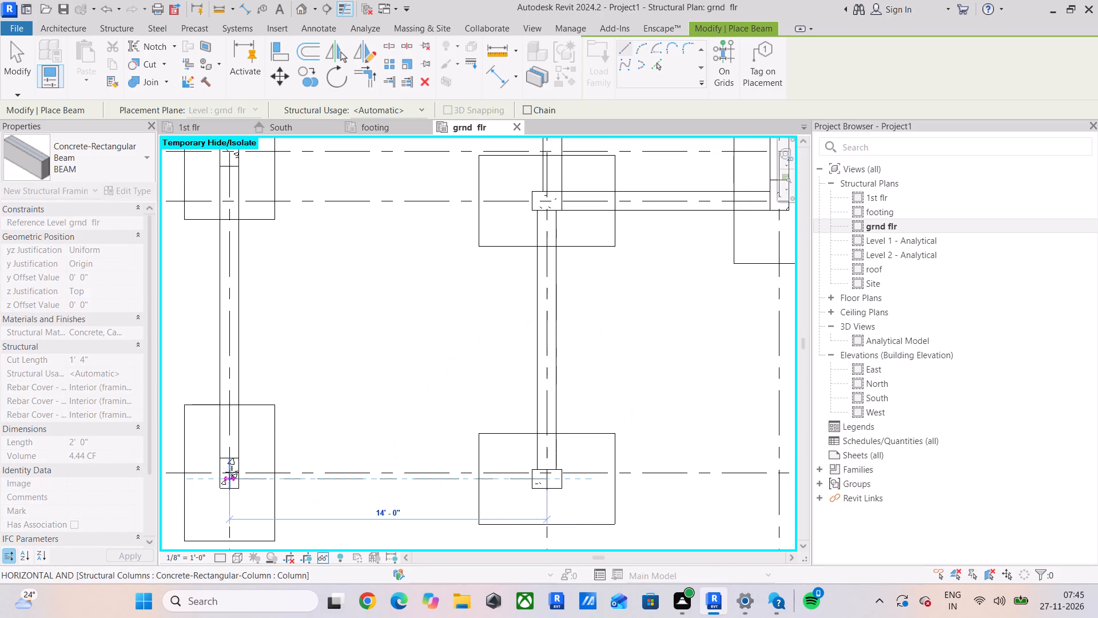
{"action": "left_click", "coordinate": [228, 476]}
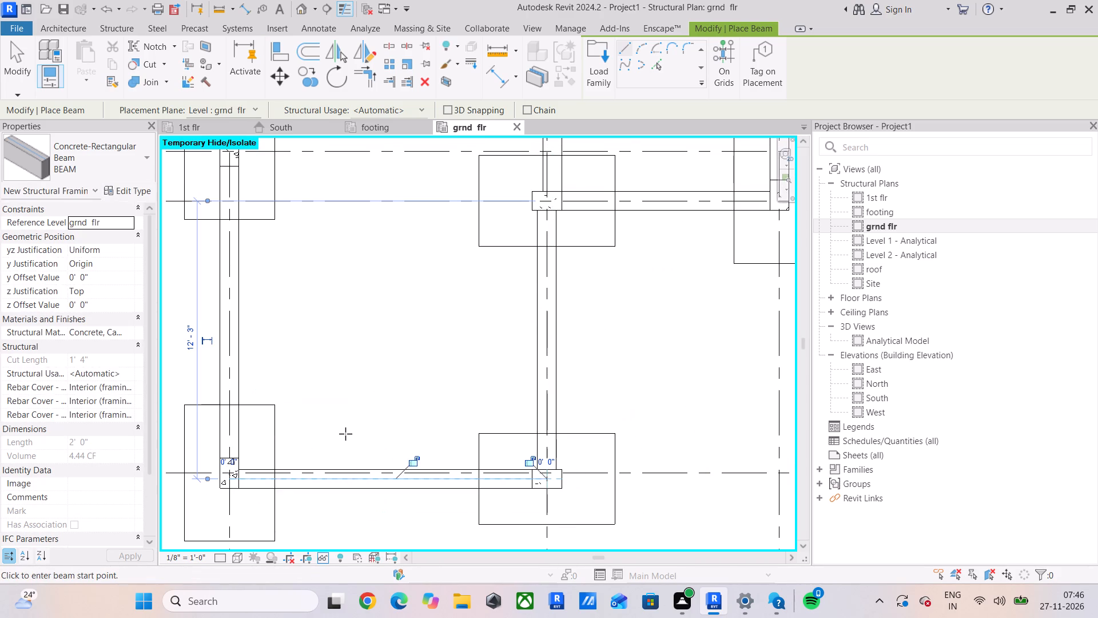
{"action": "scroll", "coordinate": [345, 434], "scroll_direction": "down", "scroll_amount": 3}
{"action": "middle_click_drag", "start_coordinate": [345, 431], "coordinate": [299, 450]}
{"action": "key", "text": "Escape"}
{"action": "scroll", "coordinate": [441, 336], "scroll_direction": "up", "scroll_amount": 4}
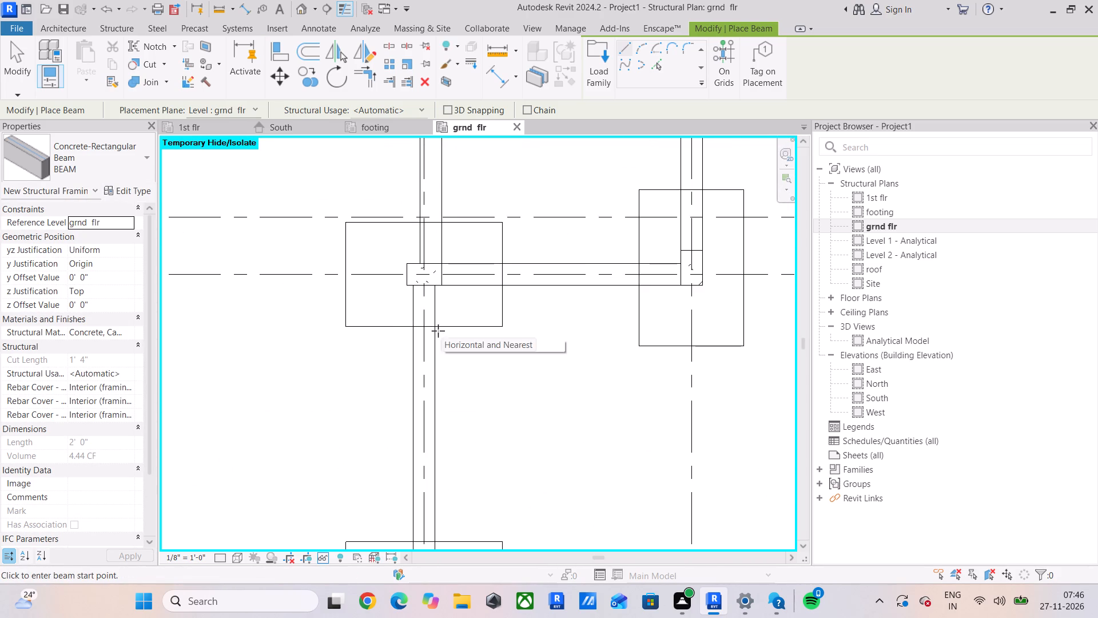
{"action": "key", "text": "Escape"}
Align the east face of the grid B beam between grids 6 and 7 with the east face of the beam north of it.
{"action": "left_click", "coordinate": [283, 53]}
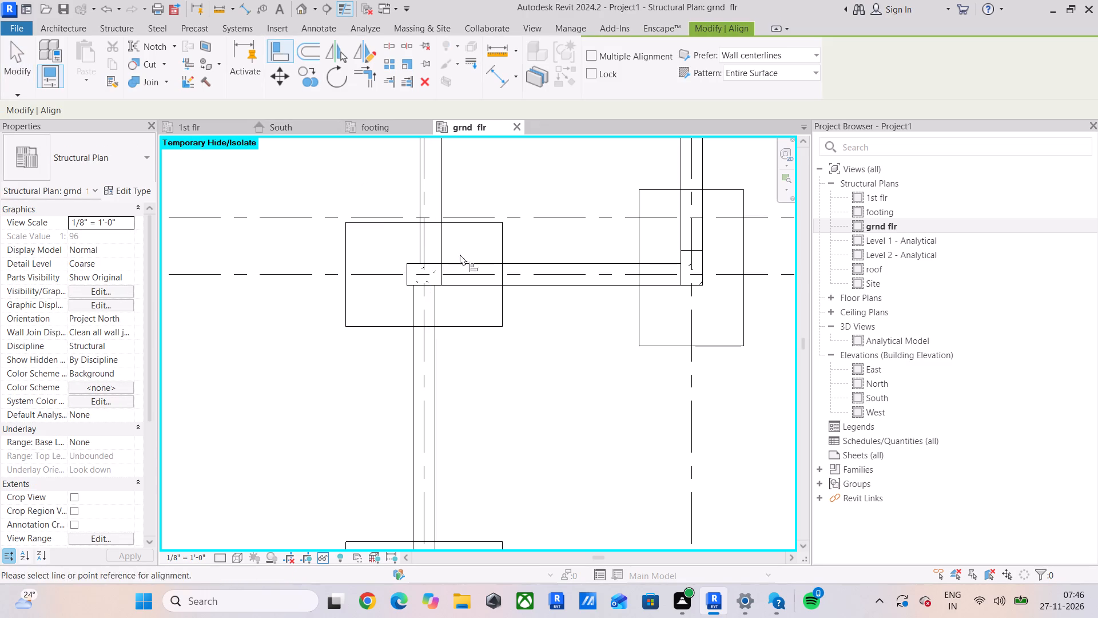
{"action": "left_click", "coordinate": [443, 232]}
{"action": "left_click", "coordinate": [436, 398]}
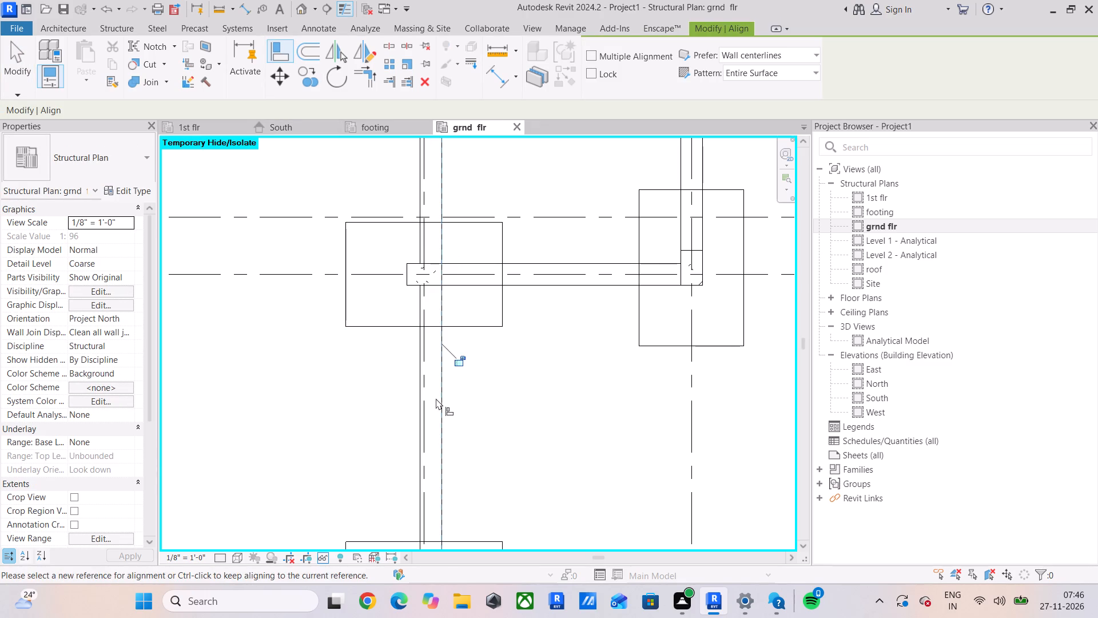
Examine how the beams and columns line up along grid B from grid 7 to grid 1, and finish aligning.
{"action": "scroll", "coordinate": [436, 398], "scroll_direction": "down", "scroll_amount": 5}
{"action": "middle_click_drag", "start_coordinate": [489, 398], "coordinate": [499, 331]}
{"action": "scroll", "coordinate": [468, 392], "scroll_direction": "up", "scroll_amount": 3}
{"action": "scroll", "coordinate": [468, 404], "scroll_direction": "down", "scroll_amount": 3}
{"action": "scroll", "coordinate": [474, 405], "scroll_direction": "up", "scroll_amount": 1}
{"action": "middle_click_drag", "start_coordinate": [474, 405], "coordinate": [482, 424]}
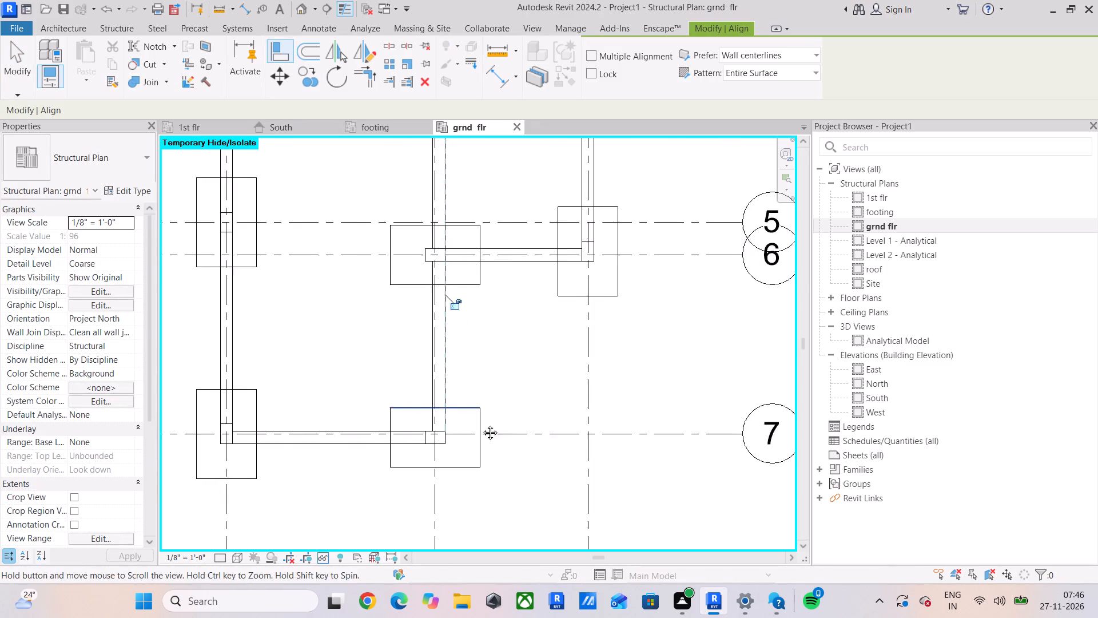
{"action": "middle_click_drag", "start_coordinate": [482, 424], "coordinate": [493, 446]}
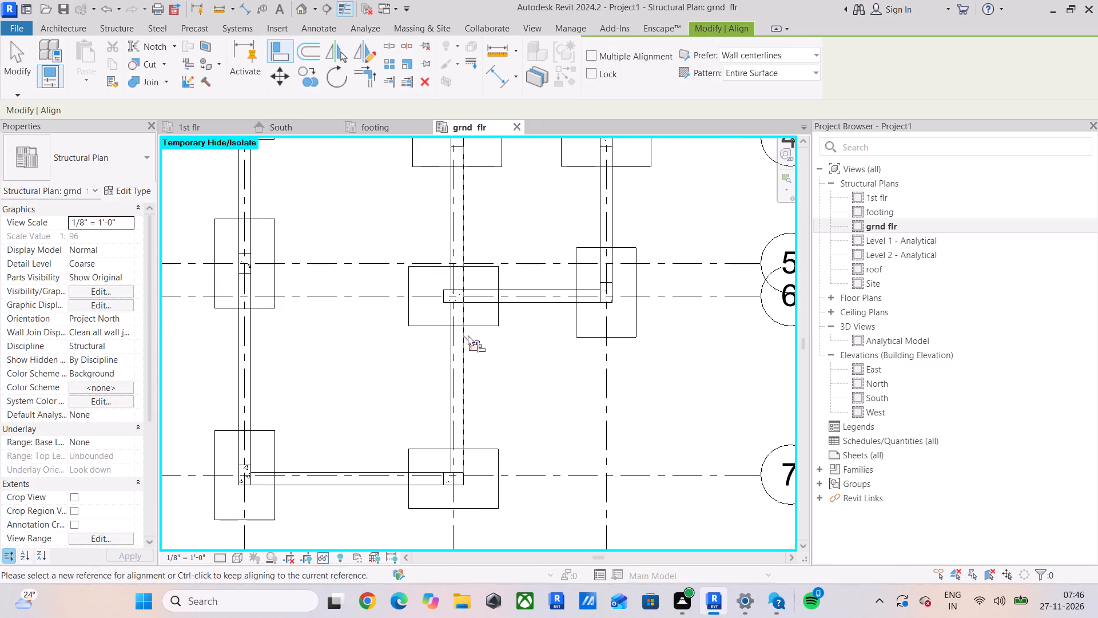
{"action": "scroll", "coordinate": [421, 299], "scroll_direction": "up", "scroll_amount": 4}
{"action": "scroll", "coordinate": [426, 318], "scroll_direction": "down", "scroll_amount": 3}
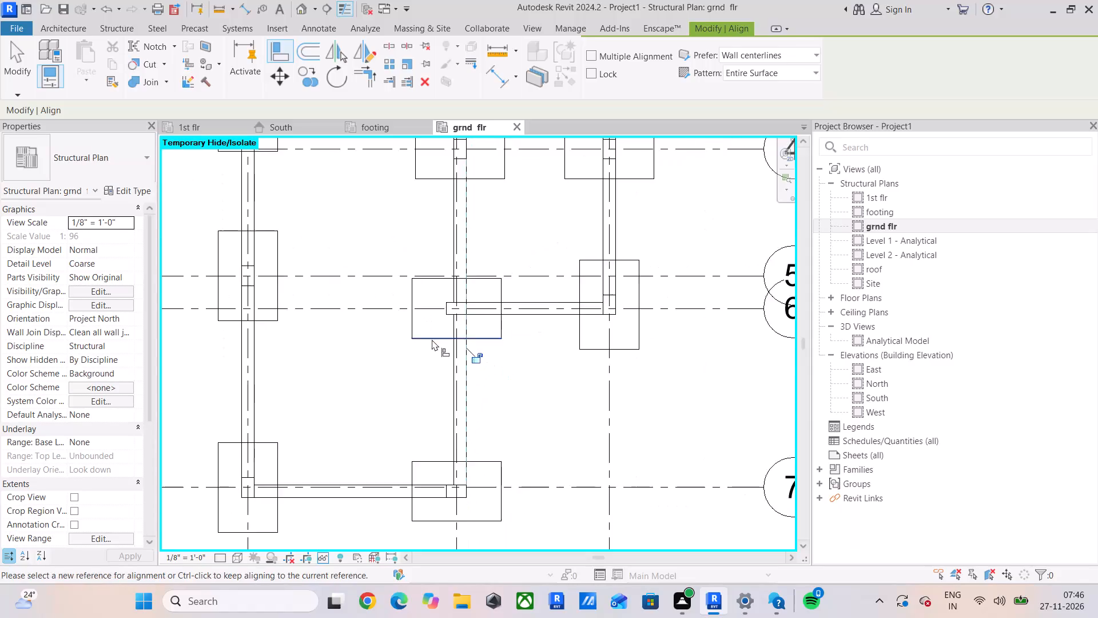
{"action": "scroll", "coordinate": [432, 339], "scroll_direction": "down", "scroll_amount": 4}
{"action": "middle_click_drag", "start_coordinate": [405, 351], "coordinate": [435, 419]}
{"action": "middle_click_drag", "start_coordinate": [432, 427], "coordinate": [437, 462]}
{"action": "scroll", "coordinate": [391, 319], "scroll_direction": "up", "scroll_amount": 4}
{"action": "middle_click_drag", "start_coordinate": [391, 276], "coordinate": [420, 404]}
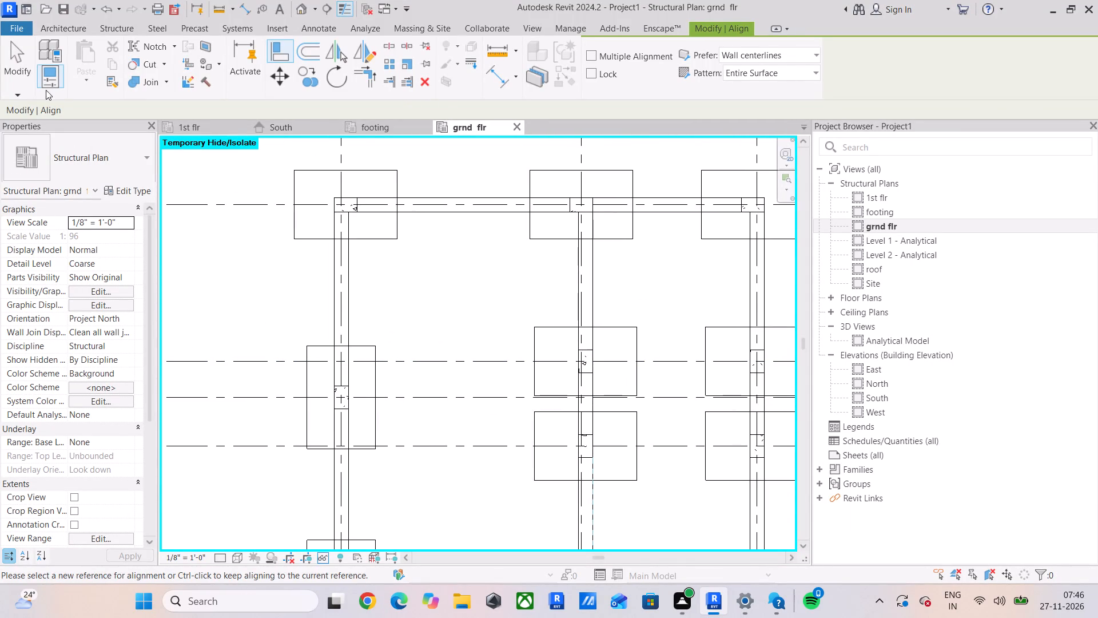
{"action": "left_click", "coordinate": [22, 61]}
Place a BEAM beam along grid 3 from the westernmost column east to the beam on grid B.
{"action": "left_click", "coordinate": [596, 283]}
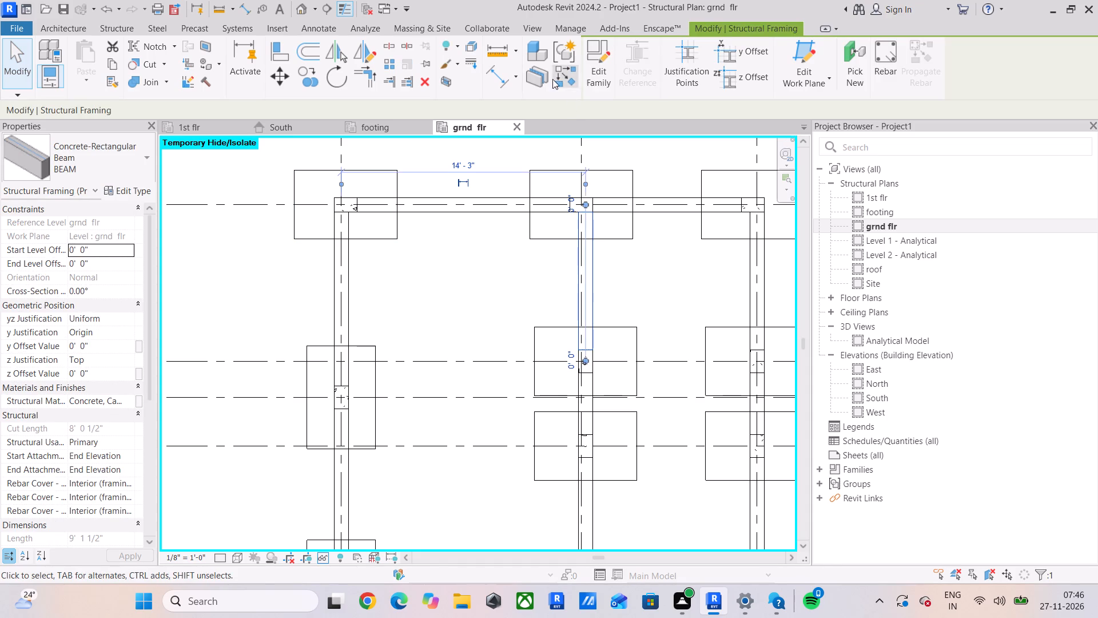
{"action": "left_click", "coordinate": [560, 74]}
{"action": "scroll", "coordinate": [382, 398], "scroll_direction": "up", "scroll_amount": 3}
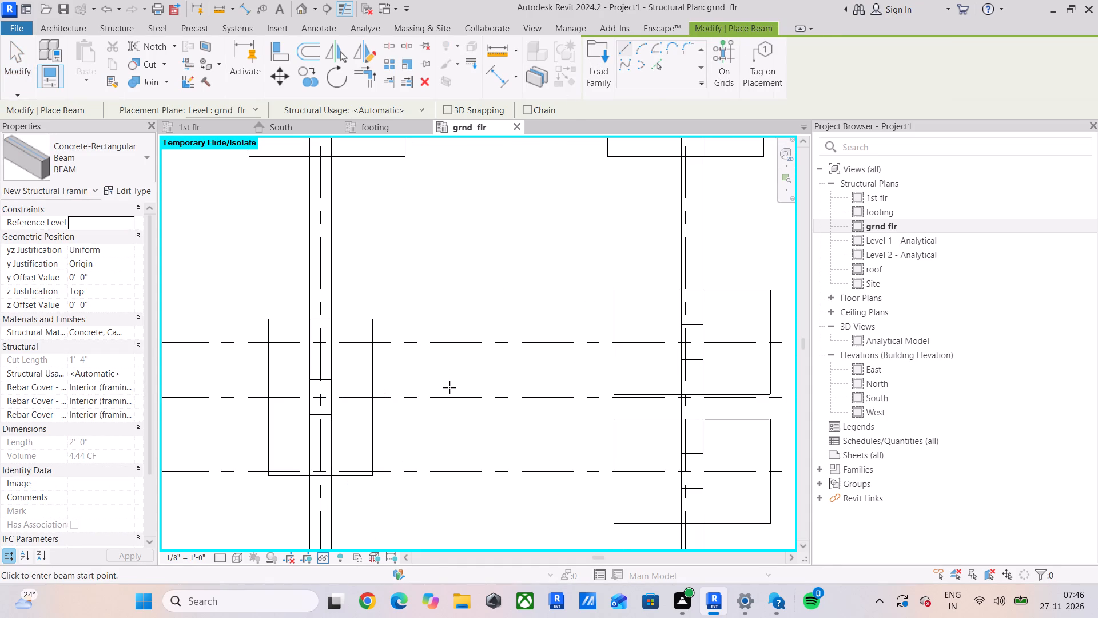
{"action": "left_click", "coordinate": [320, 402]}
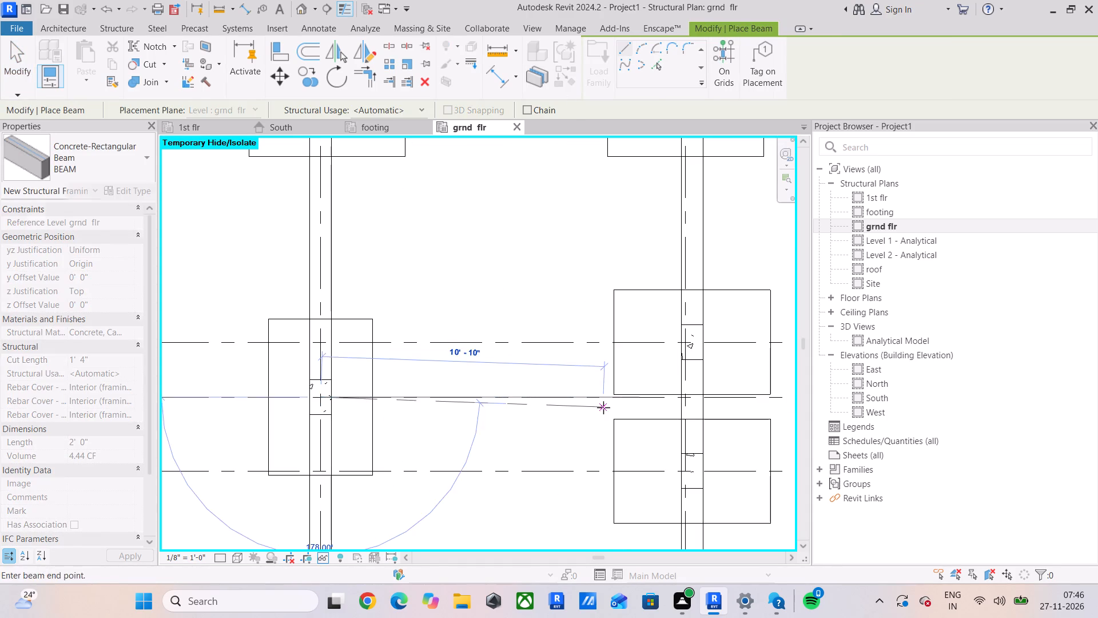
{"action": "middle_click_drag", "start_coordinate": [603, 407], "coordinate": [441, 382]}
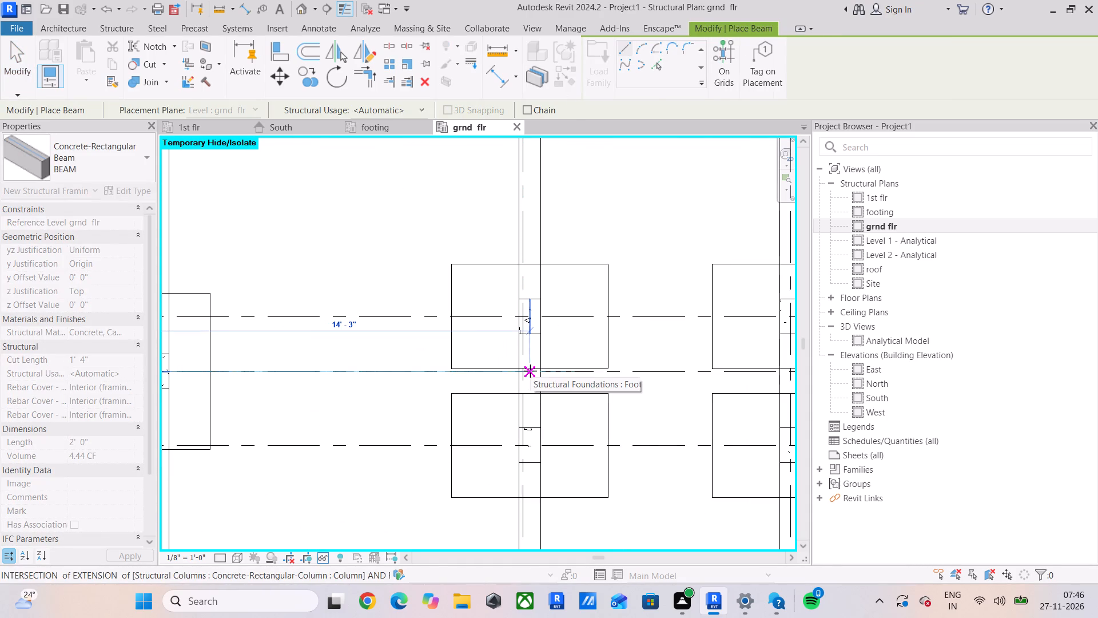
{"action": "left_click", "coordinate": [531, 370]}
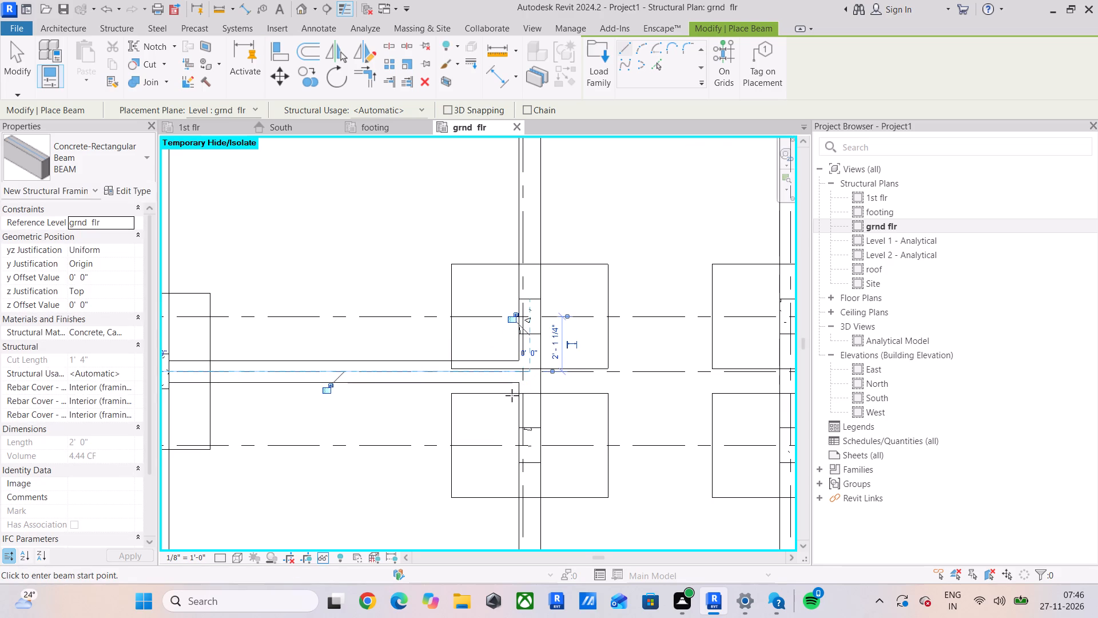
{"action": "scroll", "coordinate": [512, 395], "scroll_direction": "down", "scroll_amount": 4}
{"action": "middle_click_drag", "start_coordinate": [512, 397], "coordinate": [464, 372]}
{"action": "key", "text": "Escape"}
Place BEAM beams along grids 2 and 4 from the grid B columns east to the easternmost columns.
{"action": "scroll", "coordinate": [472, 327], "scroll_direction": "up", "scroll_amount": 3}
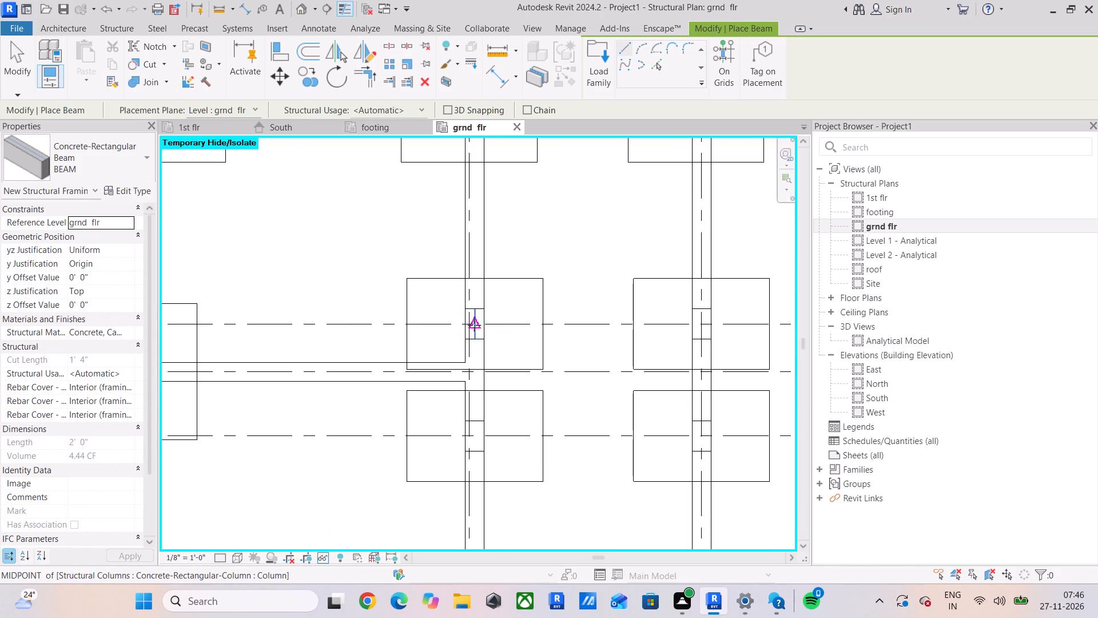
{"action": "left_click", "coordinate": [476, 320]}
{"action": "left_click", "coordinate": [698, 323]}
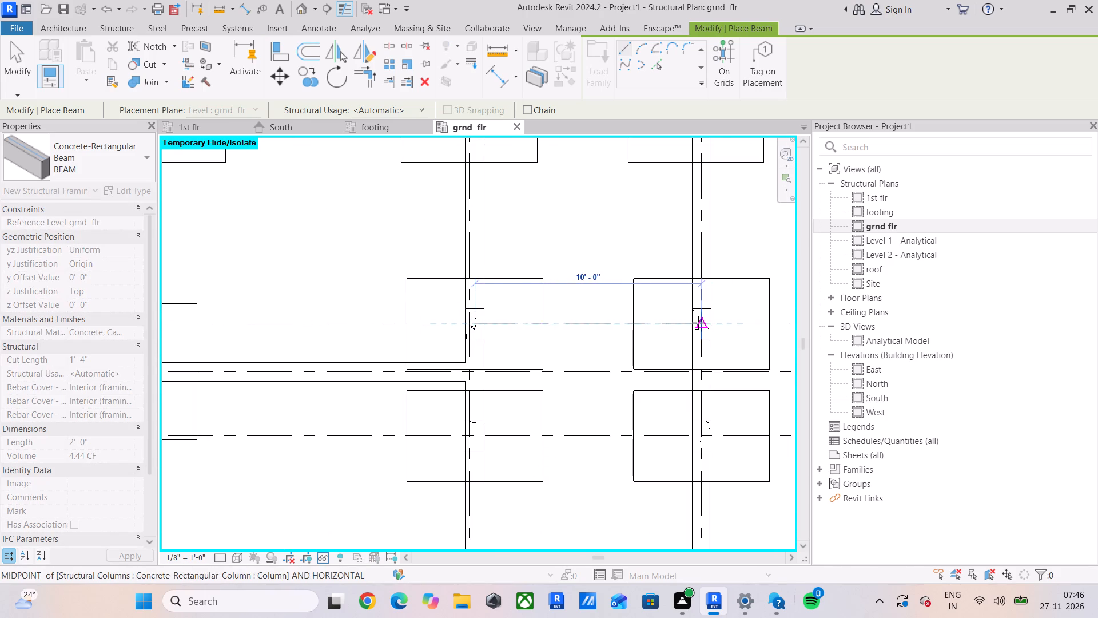
{"action": "key", "text": "Escape"}
{"action": "left_click", "coordinate": [476, 438]}
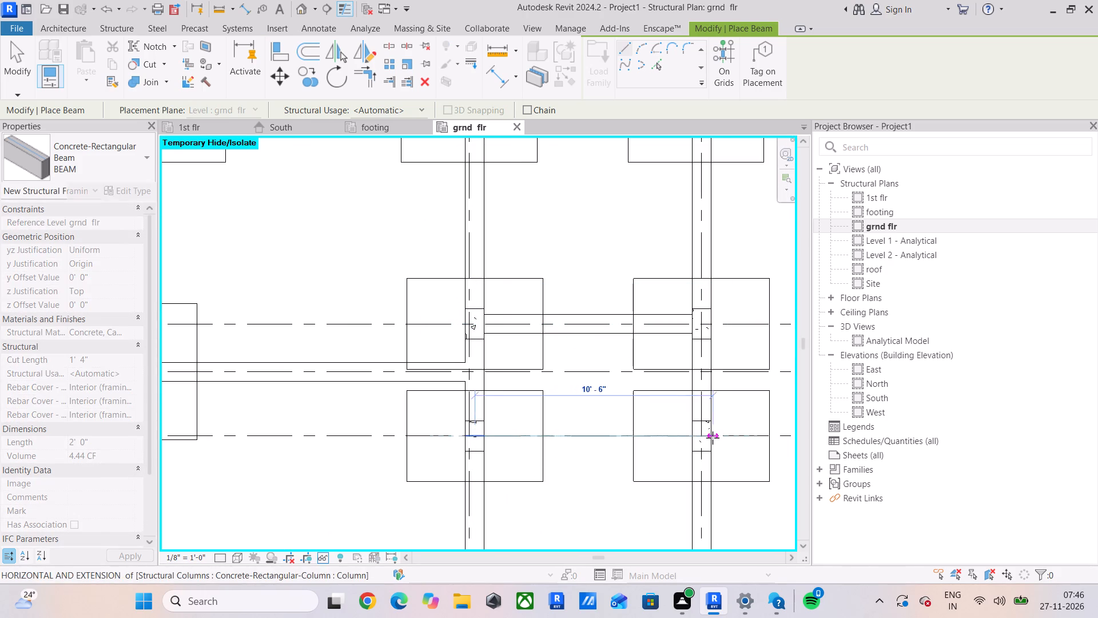
{"action": "left_click", "coordinate": [699, 437]}
{"action": "key", "text": "Escape"}
Place a BEAM beam along grid 5 from the westernmost column east to the beam on grid B.
{"action": "middle_click_drag", "start_coordinate": [589, 431], "coordinate": [614, 537]}
{"action": "scroll", "coordinate": [614, 536], "scroll_direction": "down", "scroll_amount": 1}
{"action": "middle_click_drag", "start_coordinate": [616, 533], "coordinate": [571, 297]}
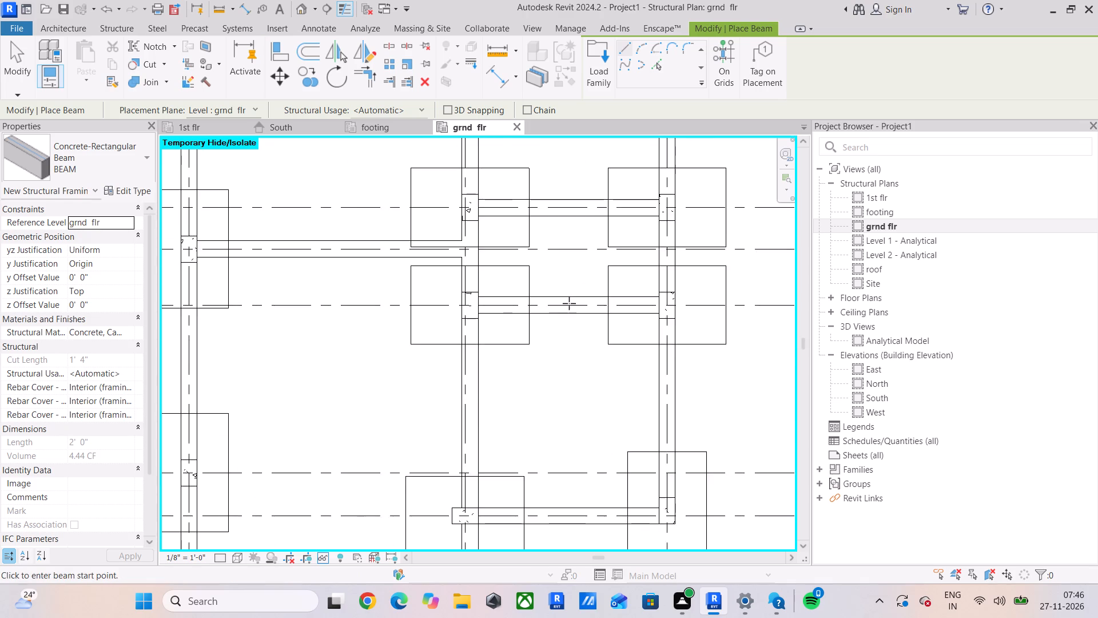
{"action": "scroll", "coordinate": [539, 398], "scroll_direction": "down", "scroll_amount": 2}
{"action": "middle_click_drag", "start_coordinate": [415, 481], "coordinate": [484, 434]}
{"action": "scroll", "coordinate": [334, 407], "scroll_direction": "up", "scroll_amount": 3}
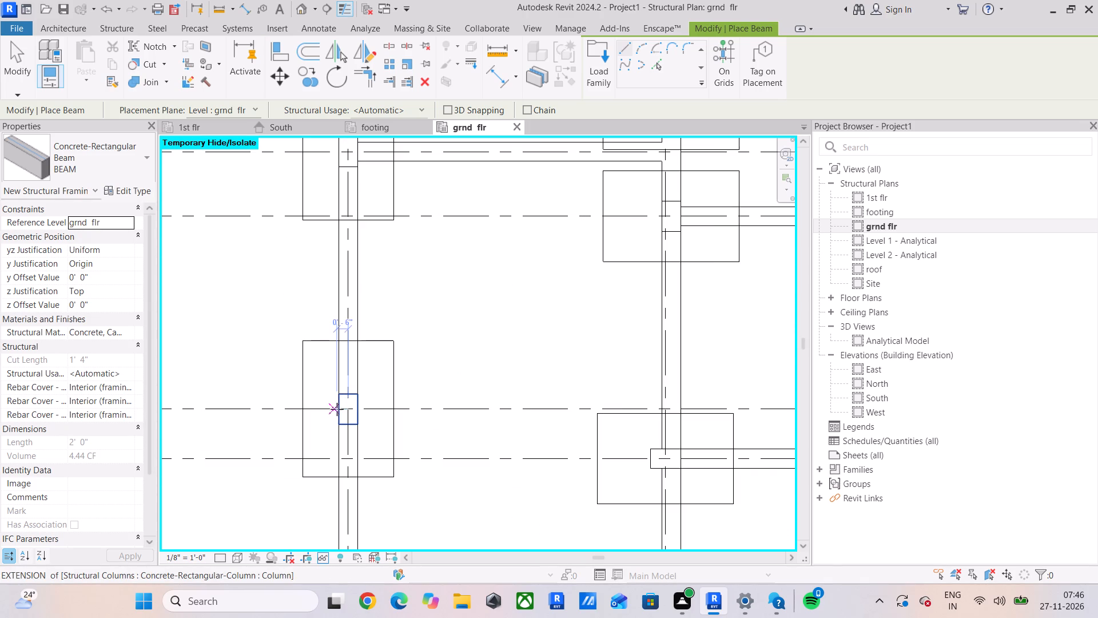
{"action": "left_click", "coordinate": [345, 410]}
{"action": "left_click", "coordinate": [670, 415]}
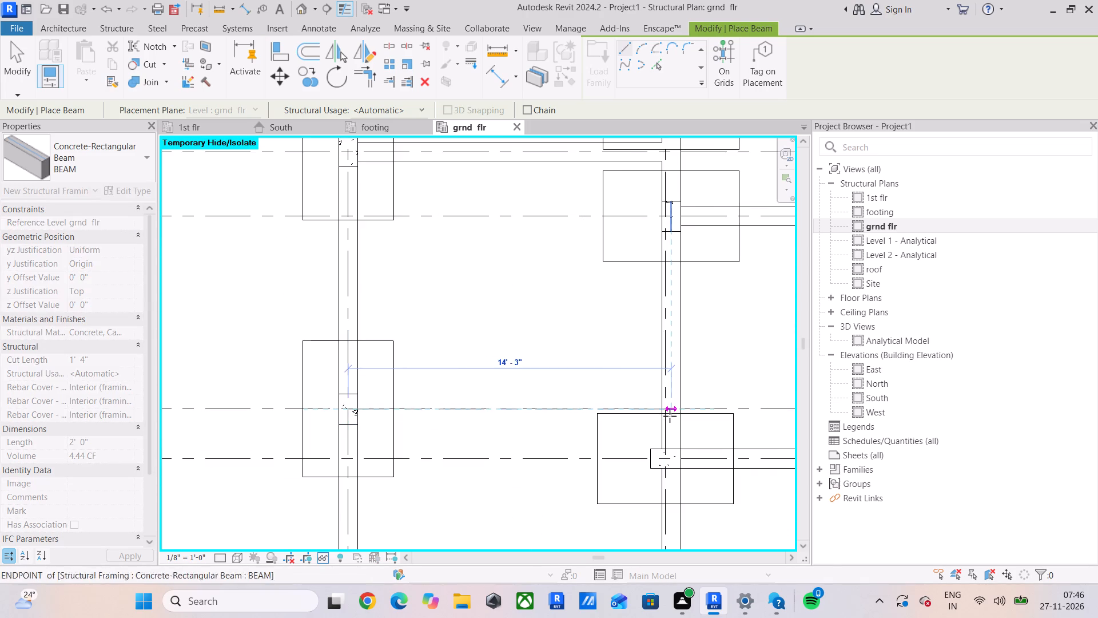
{"action": "key", "text": "Escape"}
Examine the whole ground-floor beam layout across grids 1 to 7, and finish placing beams.
{"action": "scroll", "coordinate": [482, 401], "scroll_direction": "down", "scroll_amount": 6}
{"action": "middle_click_drag", "start_coordinate": [498, 416], "coordinate": [479, 308]}
{"action": "scroll", "coordinate": [479, 307], "scroll_direction": "down", "scroll_amount": 1}
{"action": "middle_click_drag", "start_coordinate": [479, 309], "coordinate": [482, 425]}
{"action": "middle_click_drag", "start_coordinate": [425, 370], "coordinate": [425, 375]}
{"action": "scroll", "coordinate": [557, 307], "scroll_direction": "up", "scroll_amount": 4}
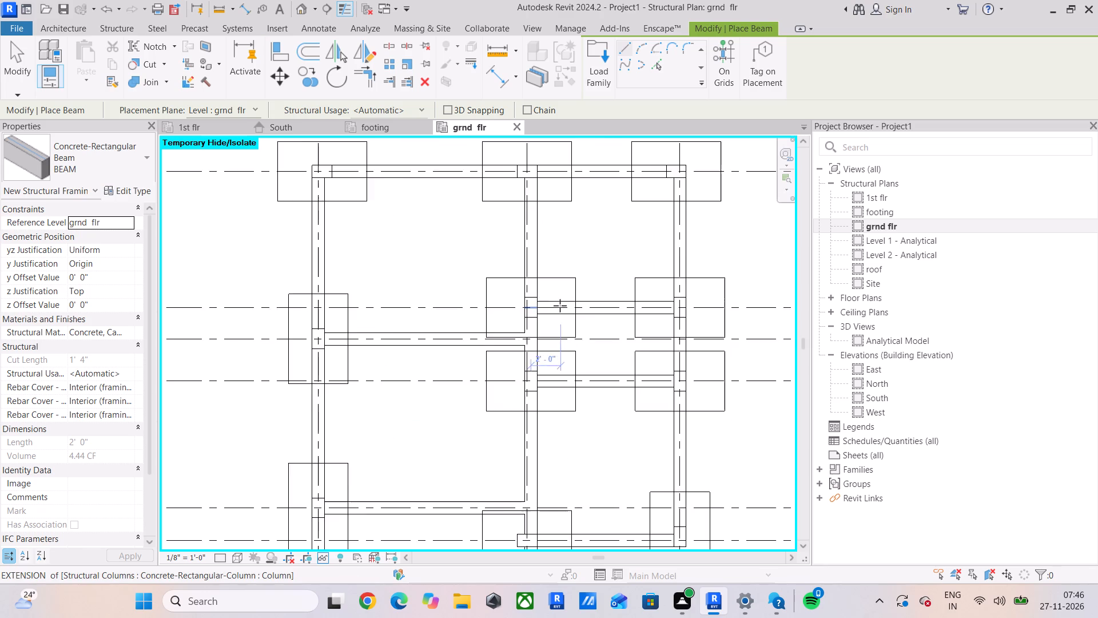
{"action": "scroll", "coordinate": [552, 316], "scroll_direction": "down", "scroll_amount": 5}
{"action": "middle_click_drag", "start_coordinate": [552, 316], "coordinate": [424, 278]}
{"action": "key", "text": "Escape"}
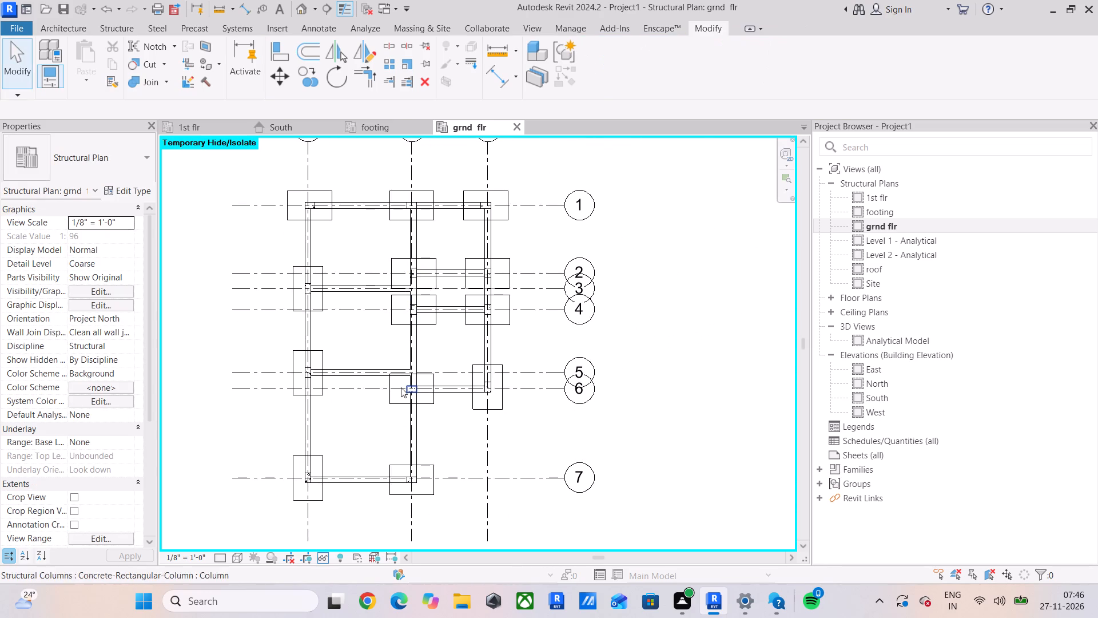
Examine the ground-floor beam and column layout in plan across grids A to C and 1 to 7.
{"action": "scroll", "coordinate": [425, 387], "scroll_direction": "up", "scroll_amount": 4}
{"action": "left_click", "coordinate": [491, 399]}
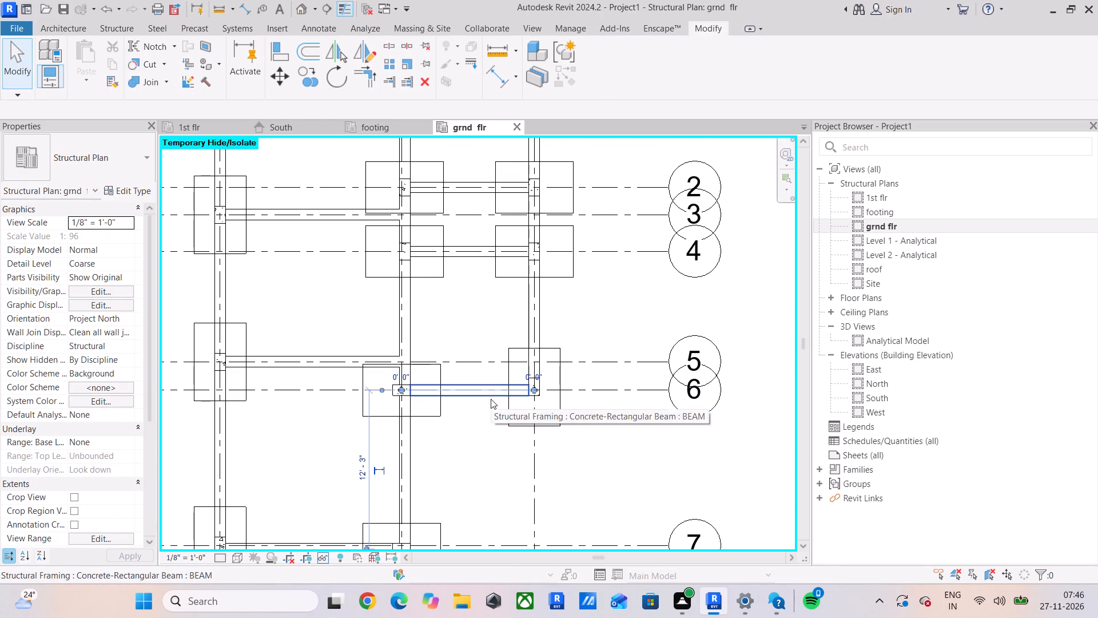
{"action": "key", "text": "Escape"}
{"action": "scroll", "coordinate": [502, 399], "scroll_direction": "down", "scroll_amount": 4}
{"action": "middle_click_drag", "start_coordinate": [512, 400], "coordinate": [530, 418]}
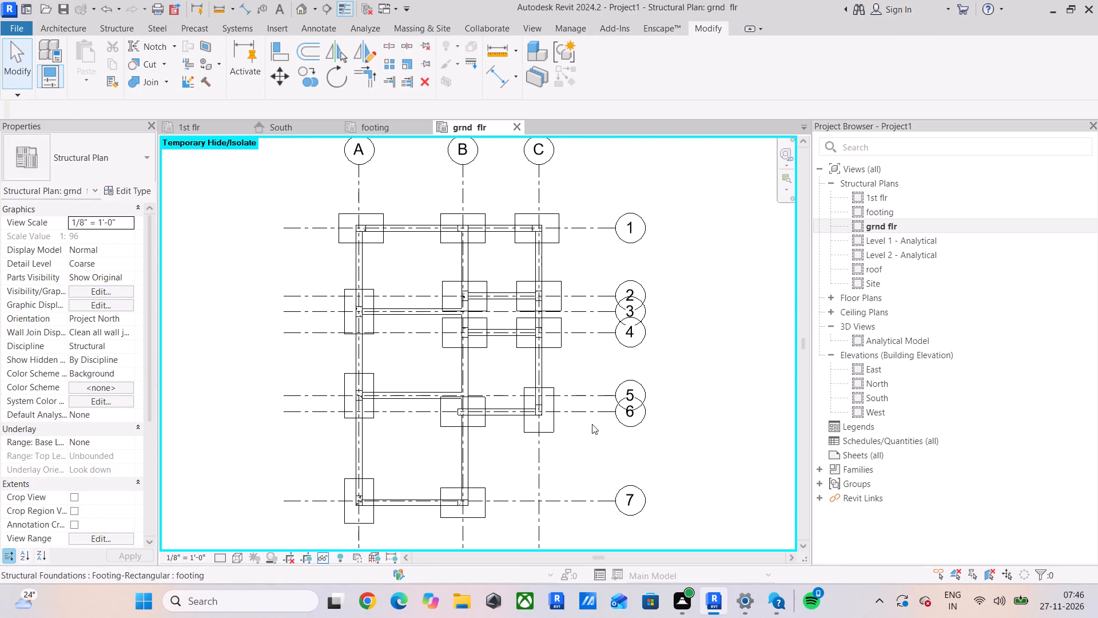
{"action": "scroll", "coordinate": [628, 412], "scroll_direction": "down", "scroll_amount": 2}
{"action": "middle_click_drag", "start_coordinate": [629, 411], "coordinate": [599, 411]}
{"action": "scroll", "coordinate": [420, 369], "scroll_direction": "up", "scroll_amount": 5}
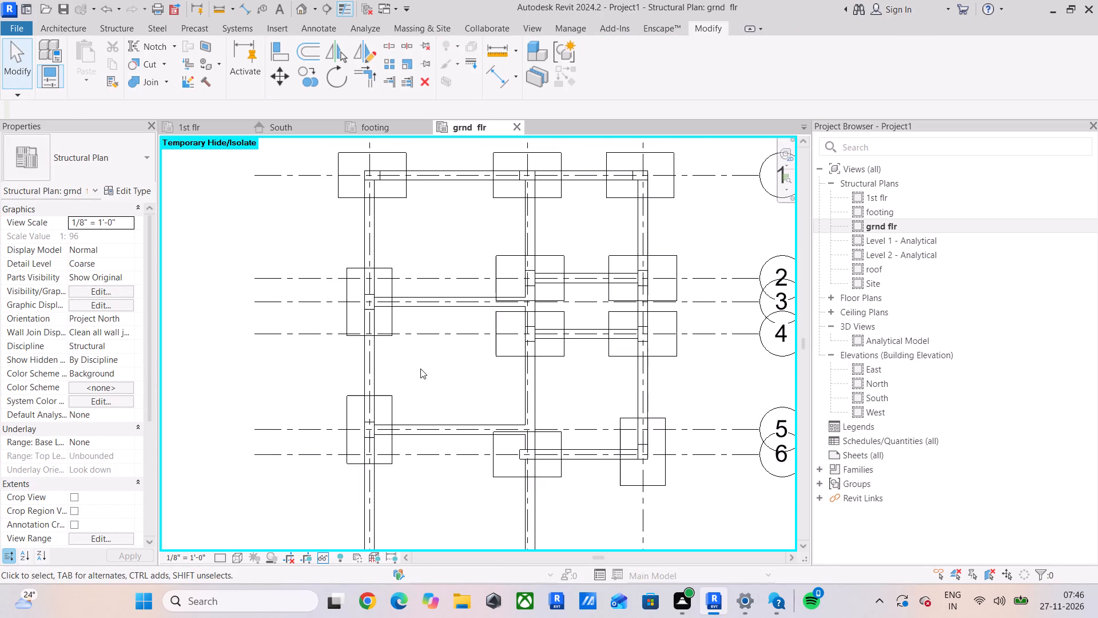
{"action": "scroll", "coordinate": [542, 331], "scroll_direction": "up", "scroll_amount": 5}
{"action": "scroll", "coordinate": [544, 331], "scroll_direction": "down", "scroll_amount": 5}
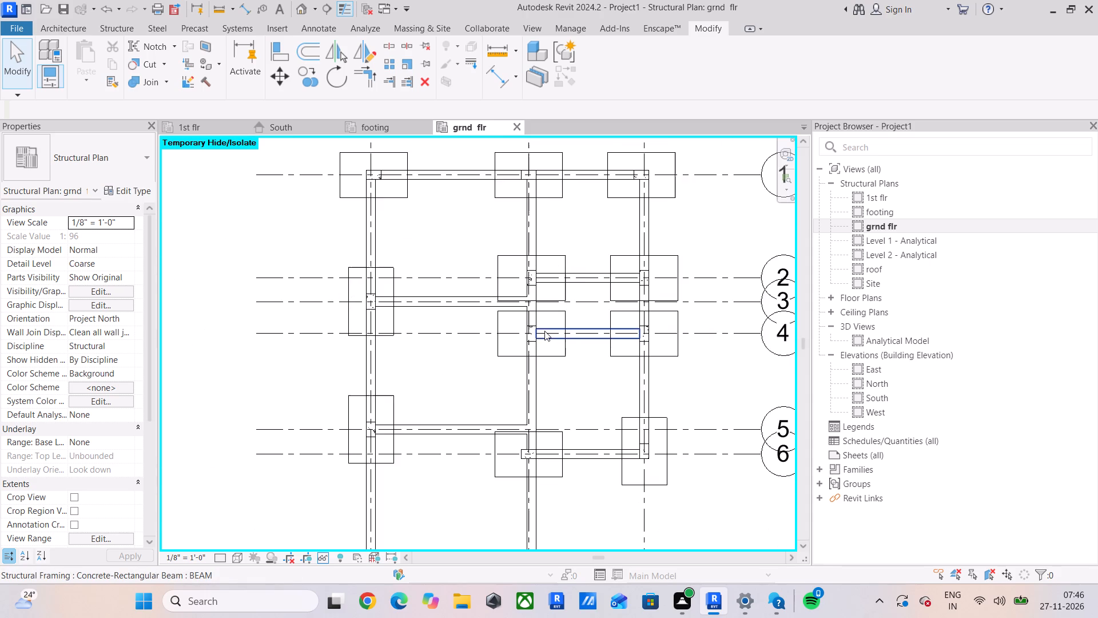
{"action": "scroll", "coordinate": [515, 276], "scroll_direction": "up", "scroll_amount": 4}
{"action": "scroll", "coordinate": [515, 276], "scroll_direction": "down", "scroll_amount": 5}
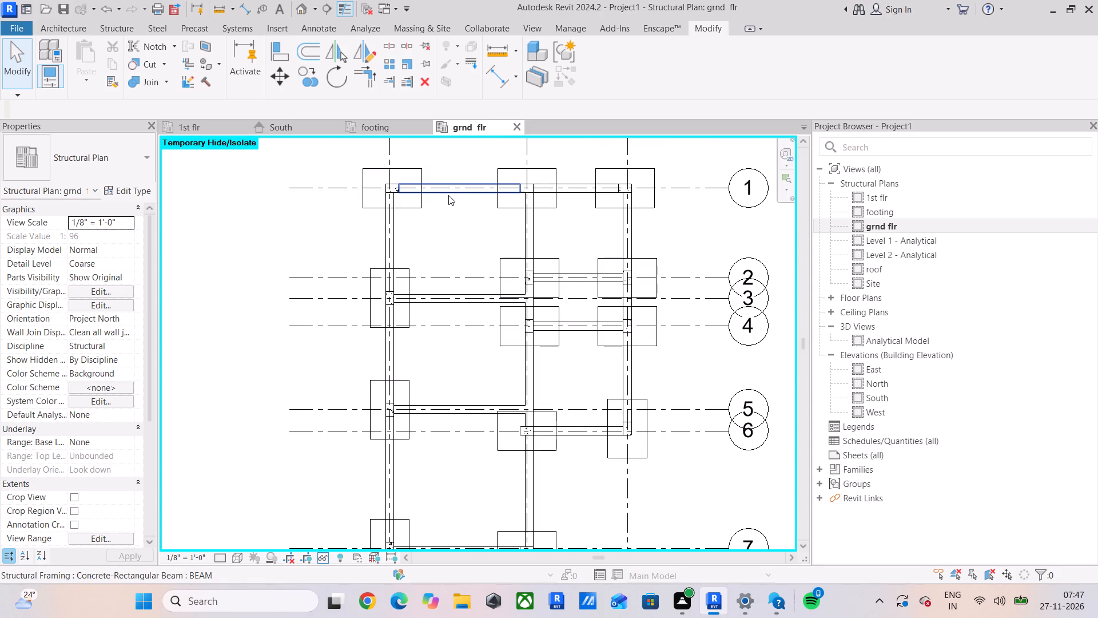
{"action": "scroll", "coordinate": [393, 188], "scroll_direction": "up", "scroll_amount": 4}
{"action": "left_click", "coordinate": [393, 188]}
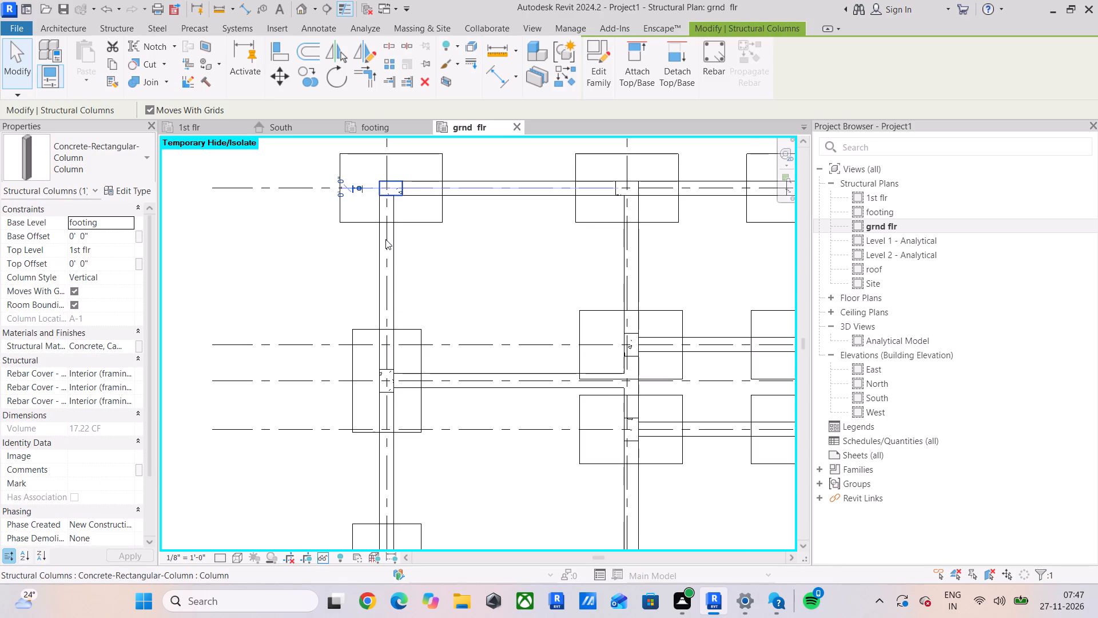
{"action": "key", "text": "Escape"}
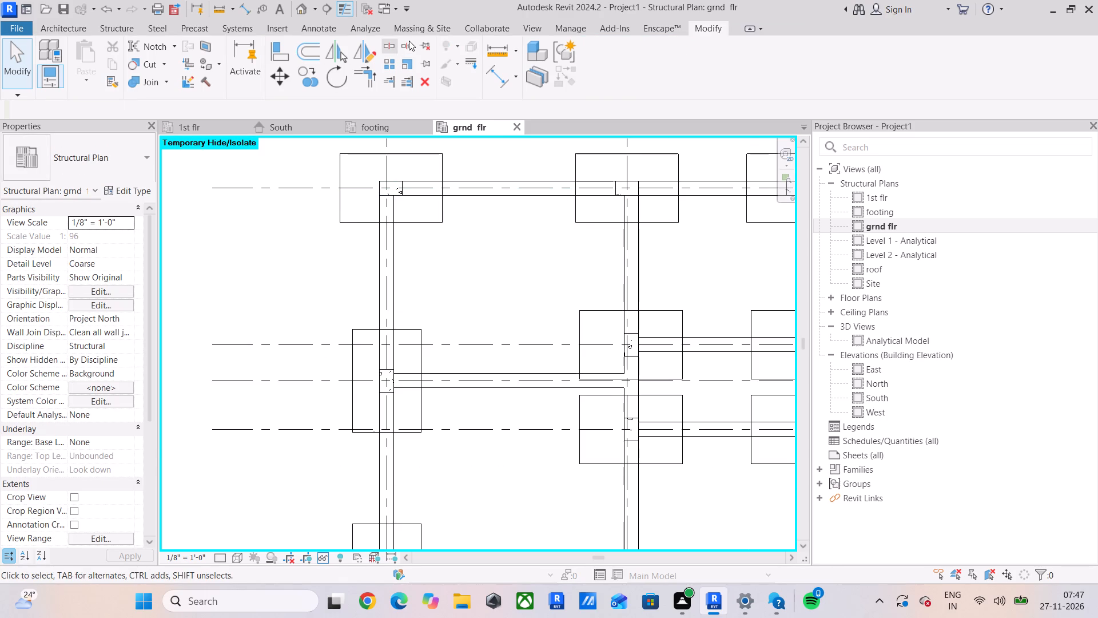
Open the default 3D view and temporarily hide the linked house model.
{"action": "left_click", "coordinate": [296, 16]}
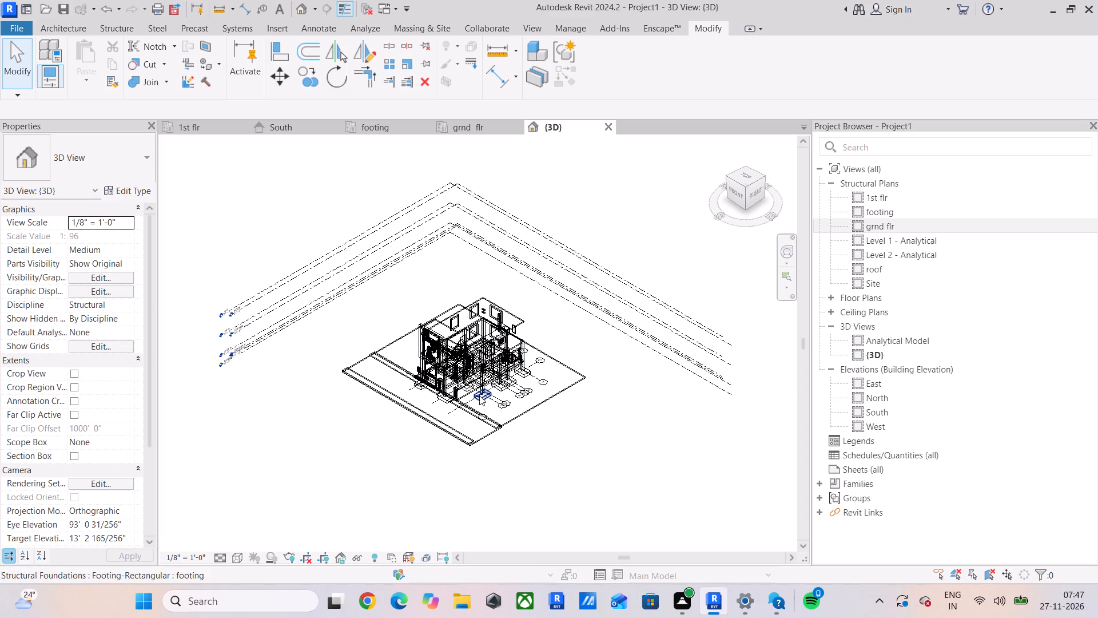
{"action": "left_click", "coordinate": [524, 320]}
{"action": "type", "text": "HH"}
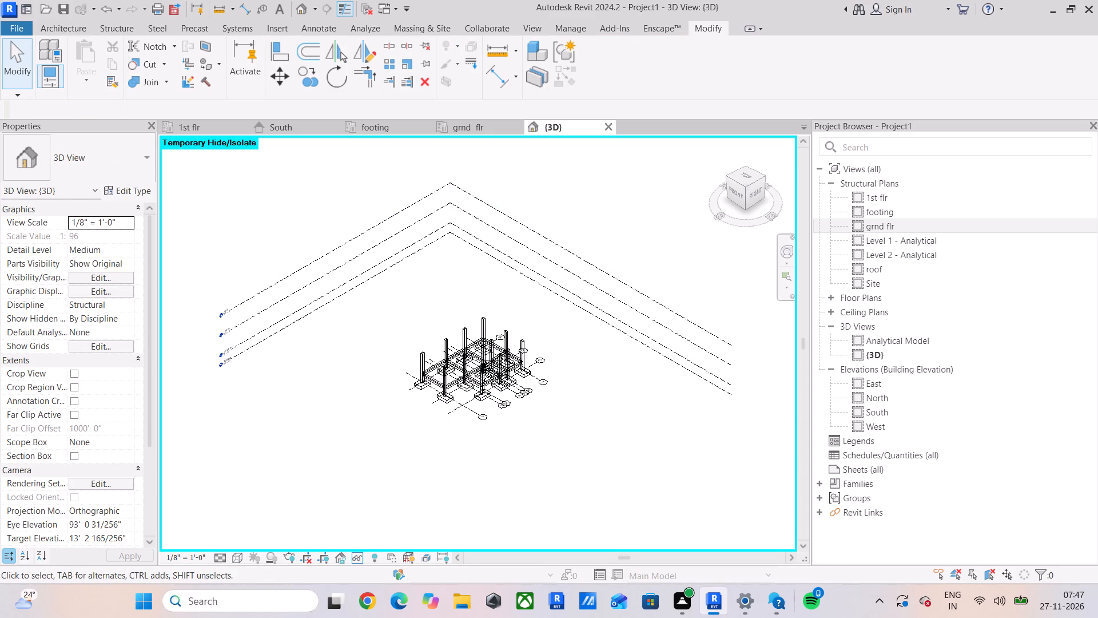
Set the 3D view's visual style to Shaded.
{"action": "left_click", "coordinate": [233, 561]}
{"action": "left_click", "coordinate": [280, 504]}
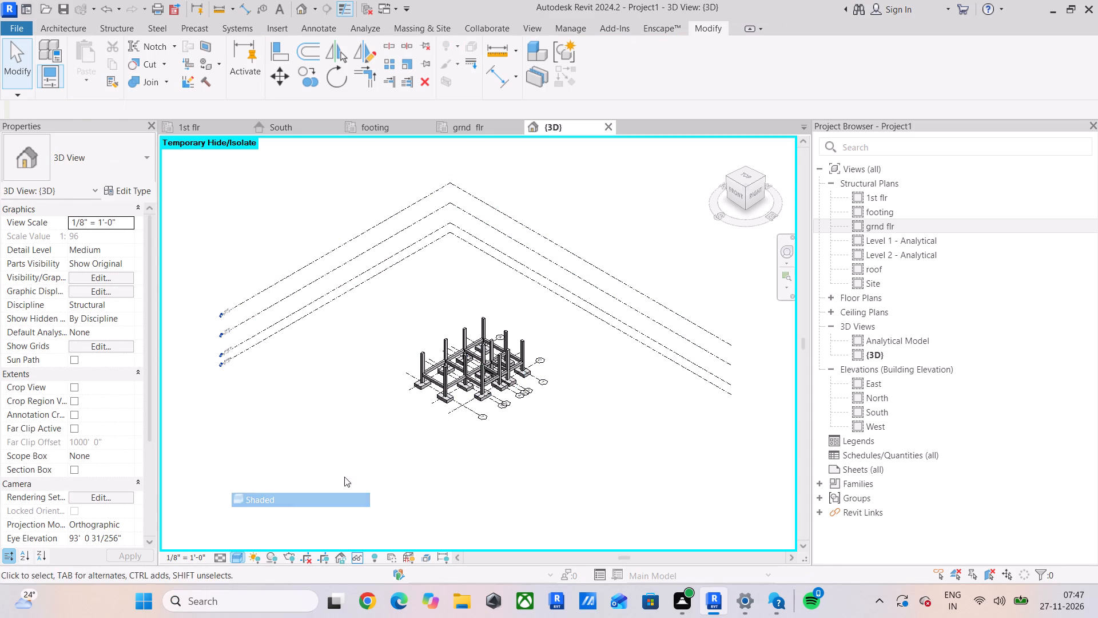
Examine the columns, footings and ground-floor beams in 3D from several angles.
{"action": "scroll", "coordinate": [480, 356], "scroll_direction": "up", "scroll_amount": 10}
{"action": "middle_click_drag", "start_coordinate": [435, 386], "coordinate": [498, 394], "text": "shift"}
{"action": "middle_click_drag", "start_coordinate": [500, 393], "coordinate": [510, 383], "text": "shift"}
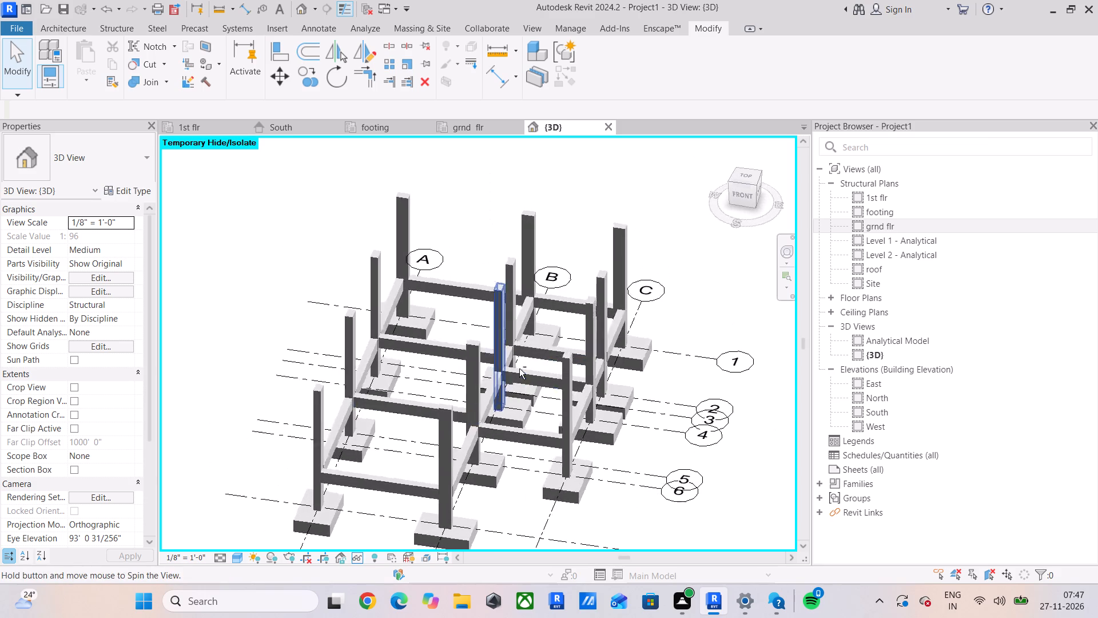
{"action": "middle_click_drag", "start_coordinate": [520, 394], "coordinate": [446, 392], "text": "shift"}
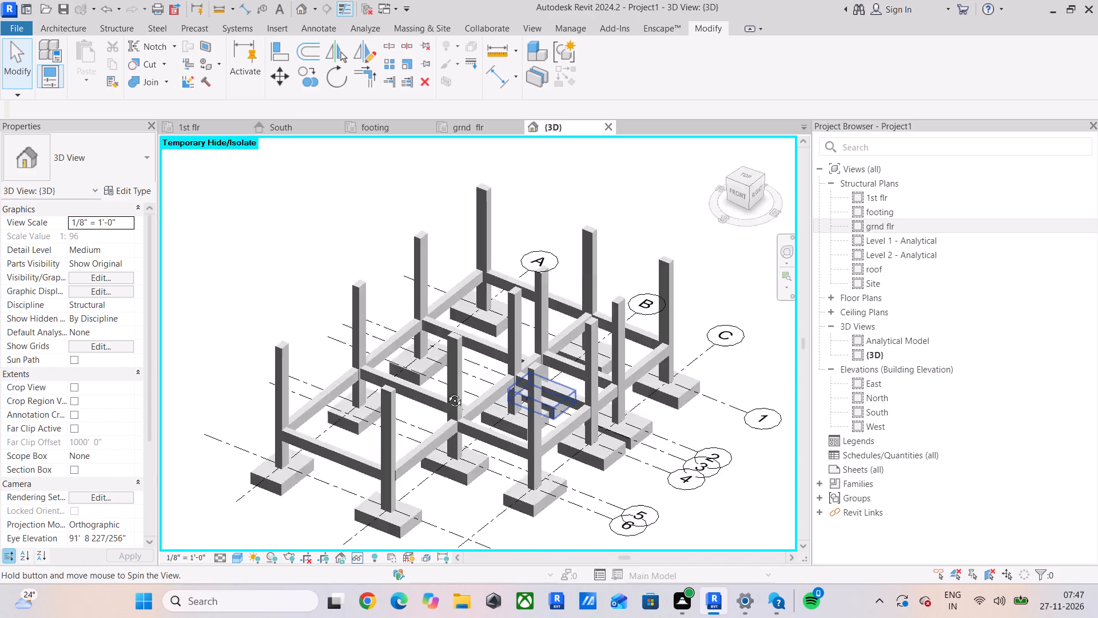
{"action": "middle_click_drag", "start_coordinate": [446, 392], "coordinate": [504, 364], "text": "shift"}
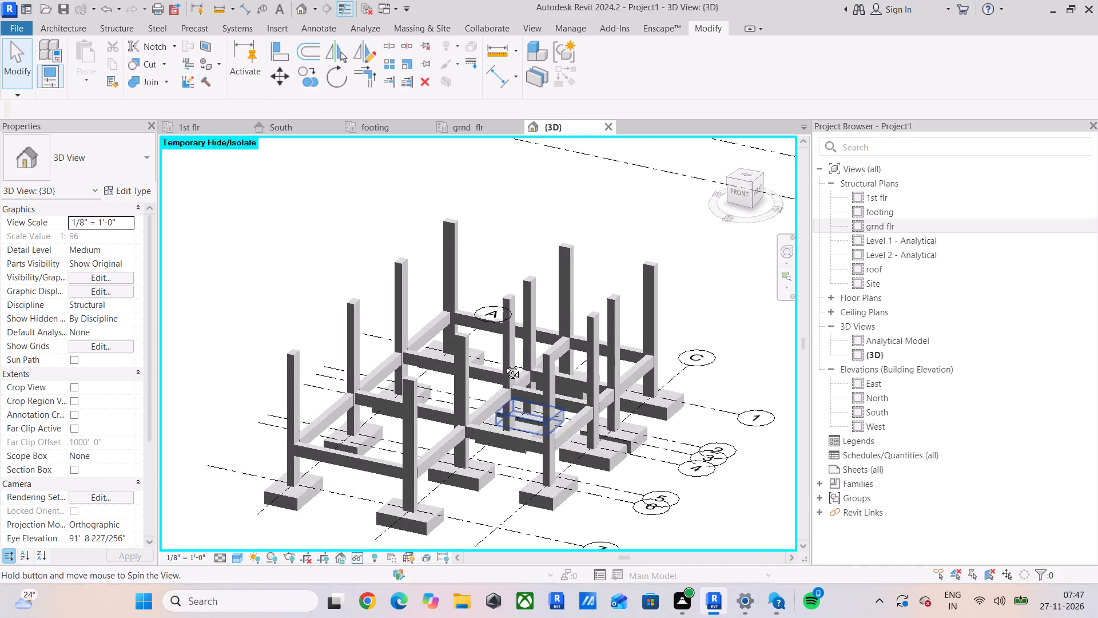
{"action": "middle_click_drag", "start_coordinate": [504, 364], "coordinate": [506, 365], "text": "shift"}
{"action": "scroll", "coordinate": [393, 360], "scroll_direction": "up", "scroll_amount": 5}
{"action": "middle_click_drag", "start_coordinate": [393, 360], "coordinate": [342, 227]}
{"action": "scroll", "coordinate": [342, 224], "scroll_direction": "down", "scroll_amount": 4}
{"action": "middle_click_drag", "start_coordinate": [373, 275], "coordinate": [352, 292], "text": "shift"}
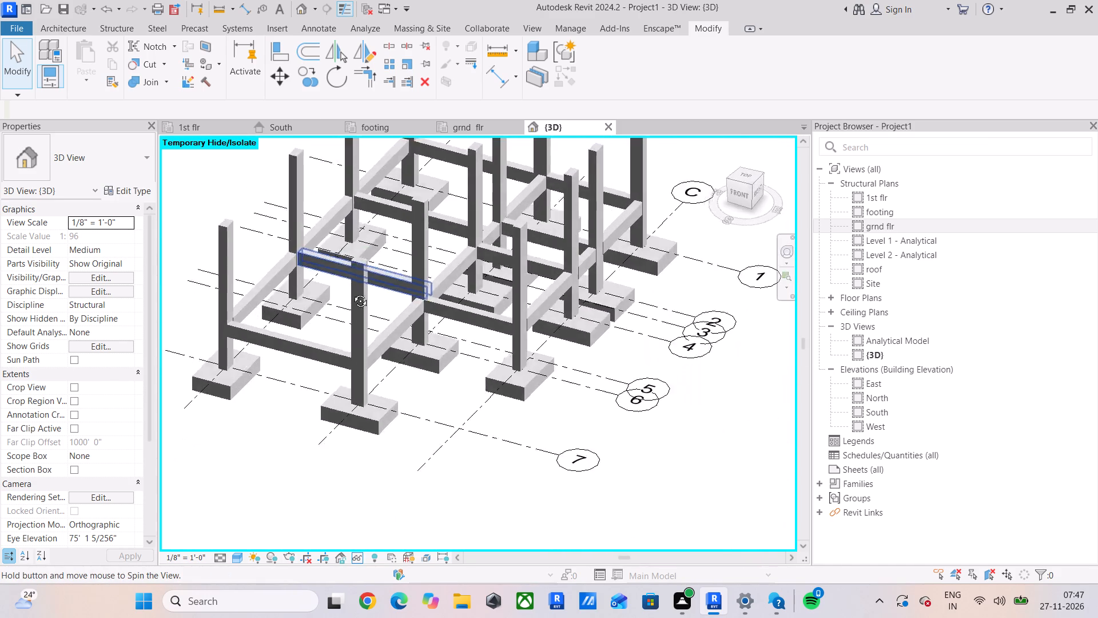
{"action": "middle_click_drag", "start_coordinate": [352, 292], "coordinate": [387, 268], "text": "shift"}
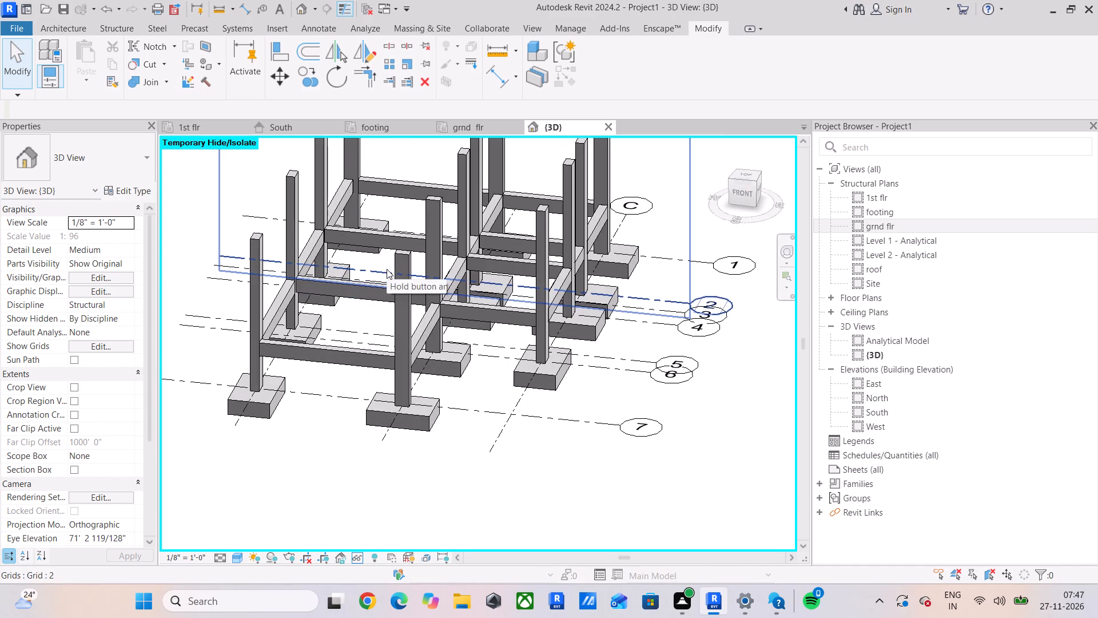
{"action": "middle_click_drag", "start_coordinate": [443, 328], "coordinate": [351, 318], "text": "shift"}
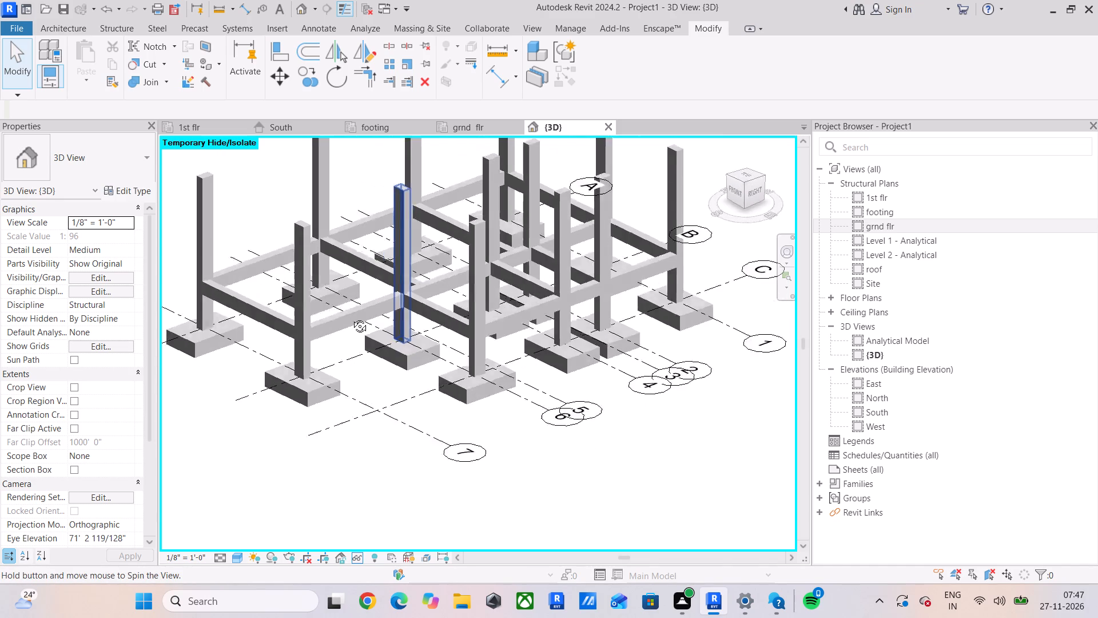
{"action": "middle_click_drag", "start_coordinate": [351, 318], "coordinate": [385, 275], "text": "shift"}
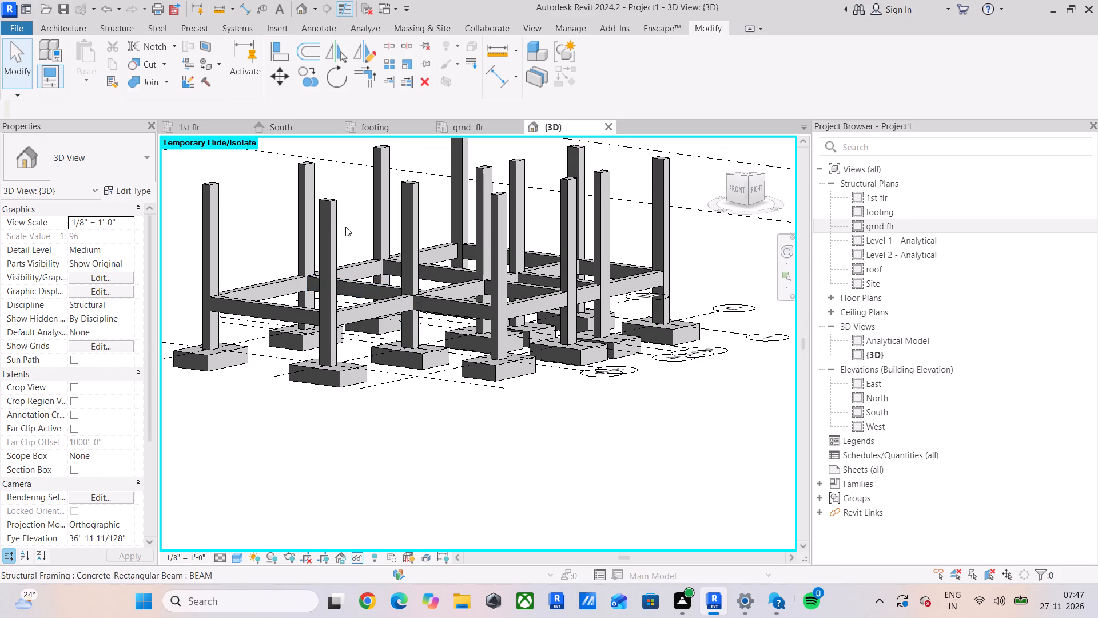
Set the Top Level of all concrete structural columns to roof, starting with the column at B-7.
{"action": "left_click", "coordinate": [329, 212]}
{"action": "left_click", "coordinate": [129, 248]}
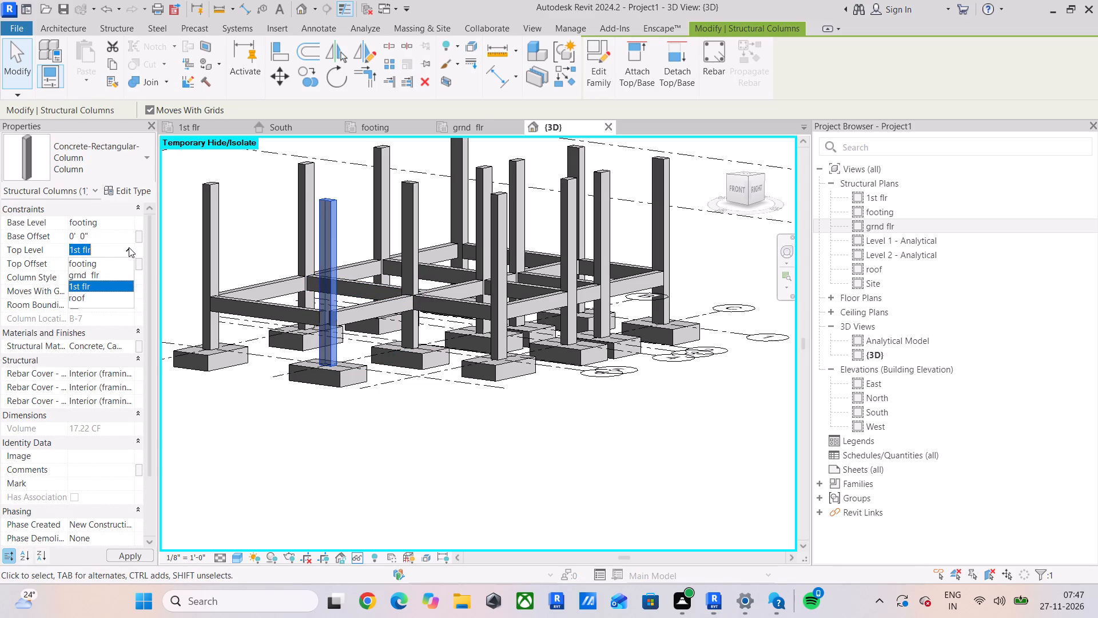
{"action": "left_click", "coordinate": [77, 298]}
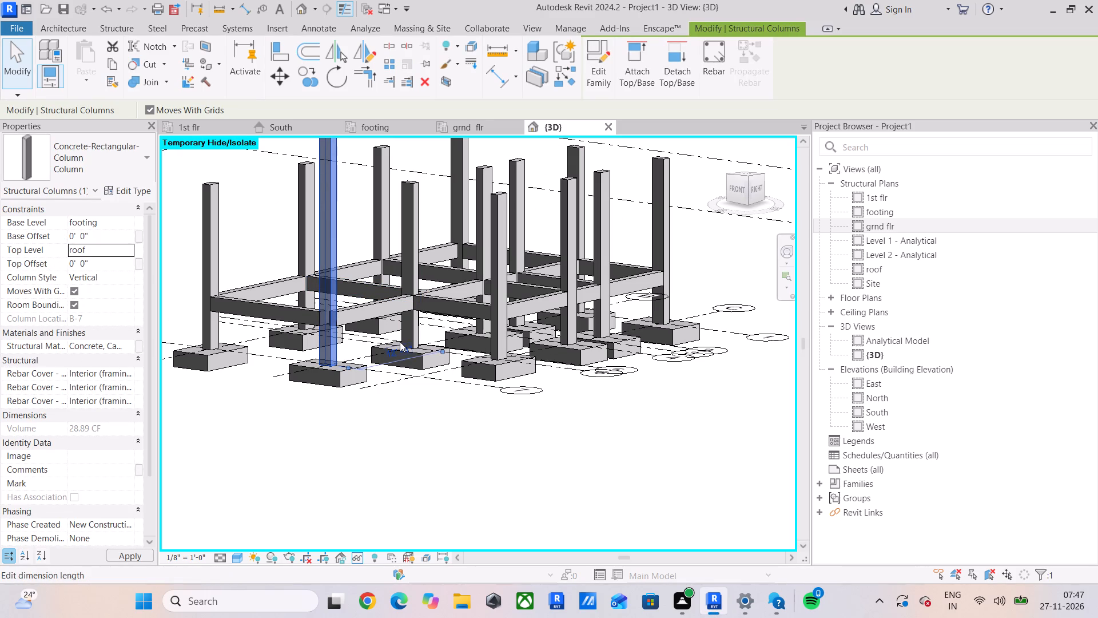
{"action": "type", "text": "SA"}
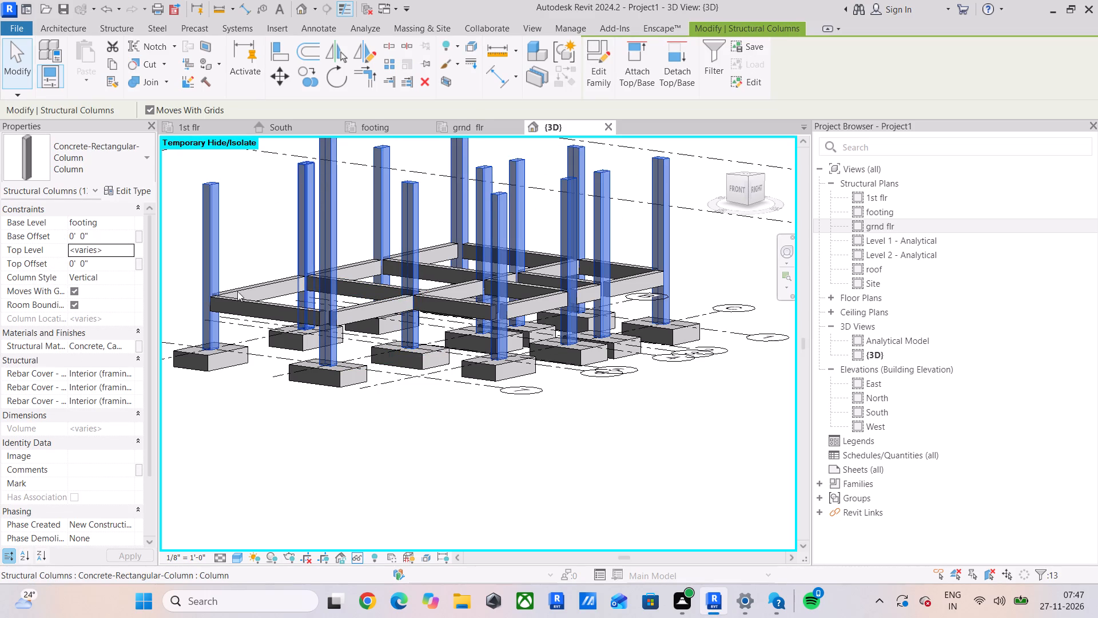
{"action": "left_click", "coordinate": [128, 249]}
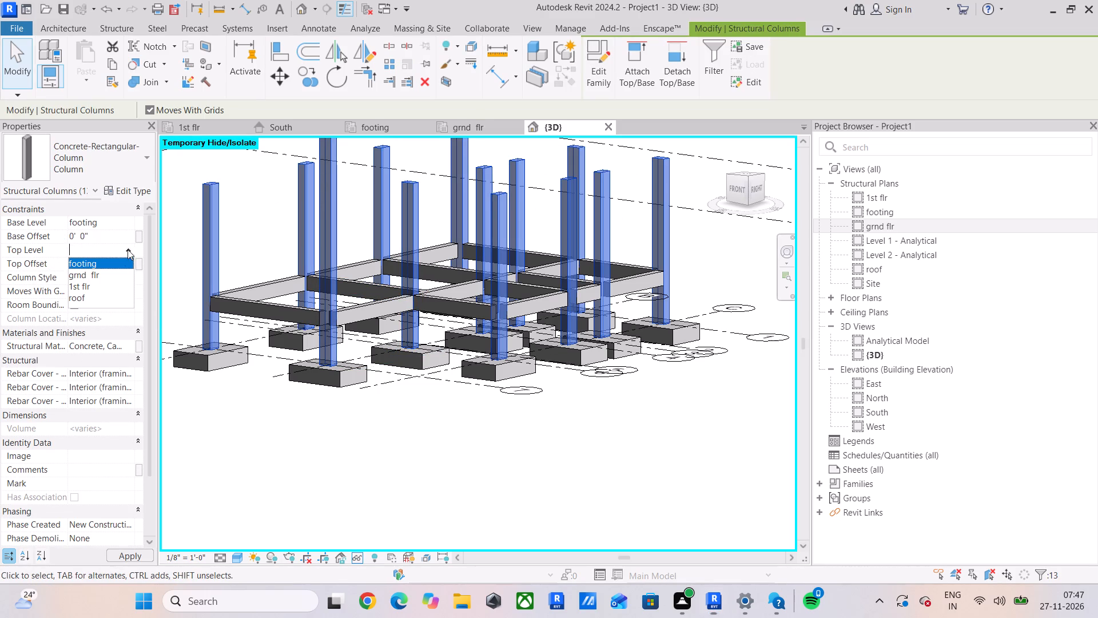
{"action": "left_click", "coordinate": [97, 298]}
{"action": "left_click", "coordinate": [360, 448]}
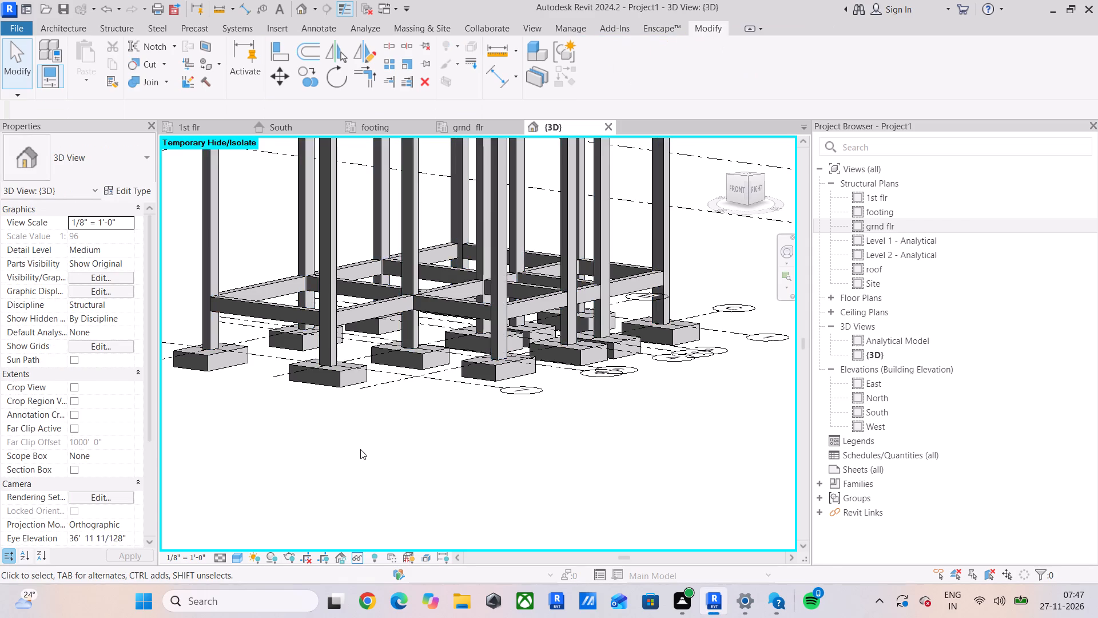
Copy all ground-floor BEAM beams and paste them aligned to the 1st flr level.
{"action": "scroll", "coordinate": [363, 441], "scroll_direction": "down", "scroll_amount": 3}
{"action": "middle_click_drag", "start_coordinate": [369, 437], "coordinate": [396, 443], "text": "shift"}
{"action": "left_click", "coordinate": [308, 356]}
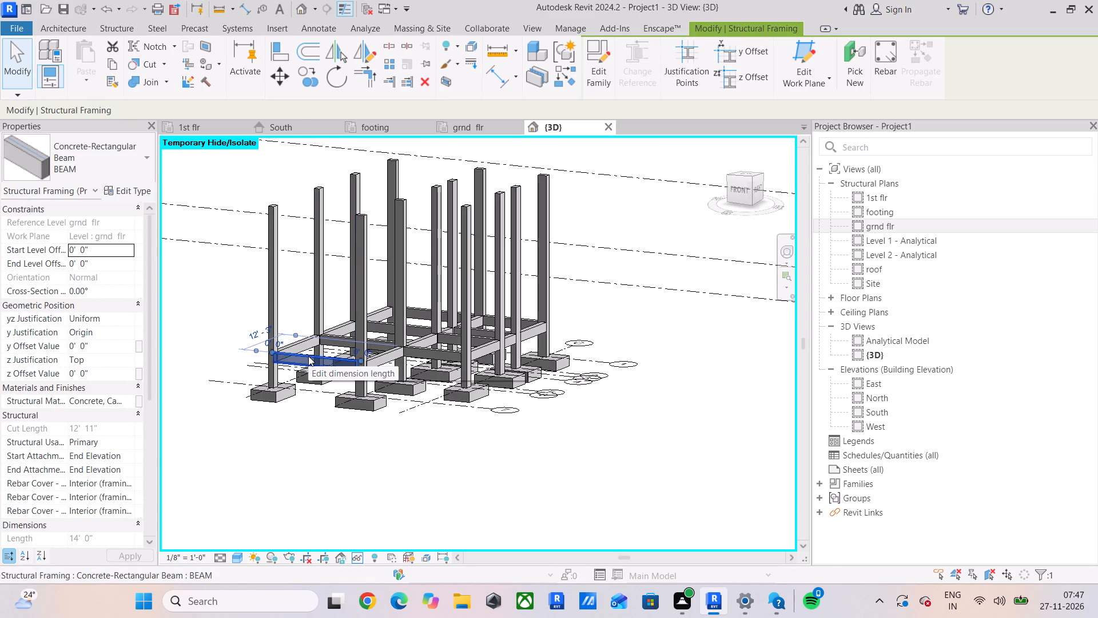
{"action": "type", "text": "SA"}
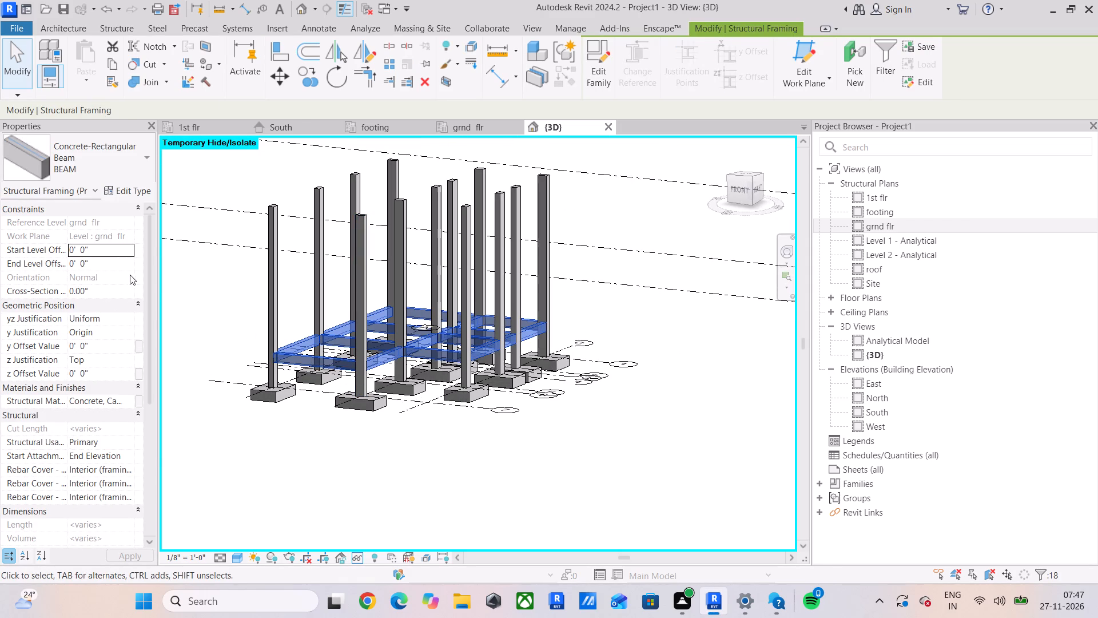
{"action": "double_click", "coordinate": [117, 63]}
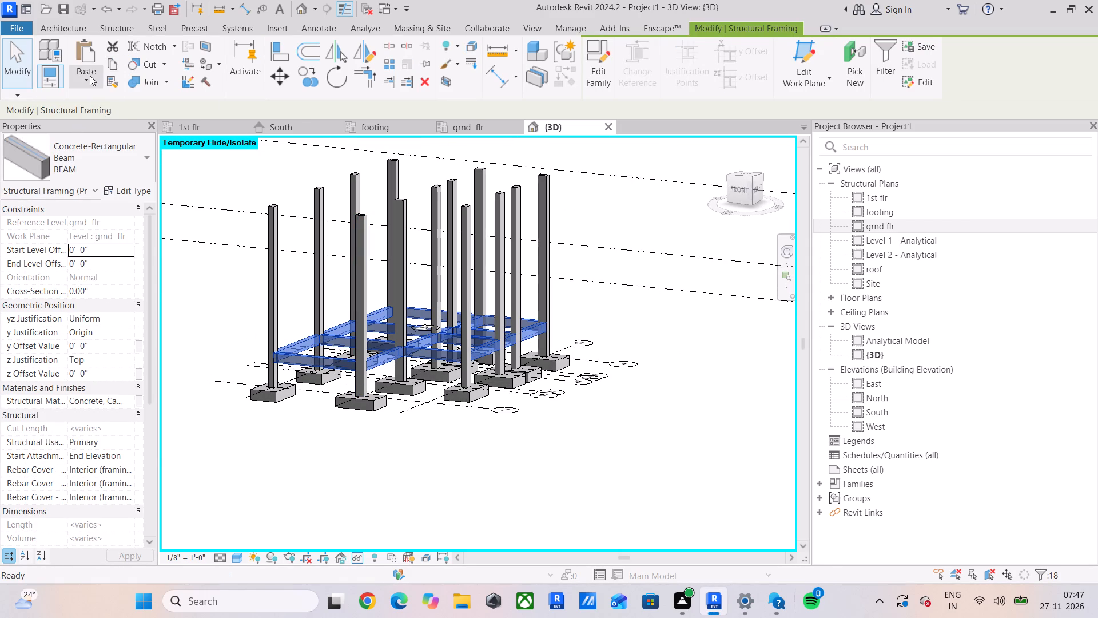
{"action": "left_click", "coordinate": [90, 76]}
{"action": "left_click", "coordinate": [112, 135]}
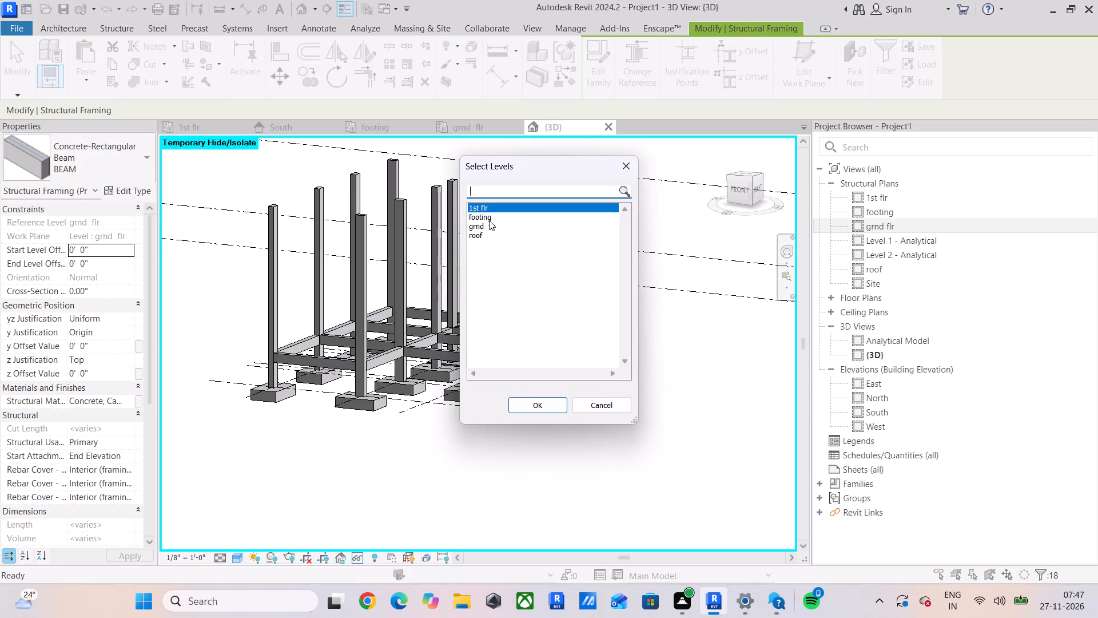
{"action": "left_click", "coordinate": [531, 403]}
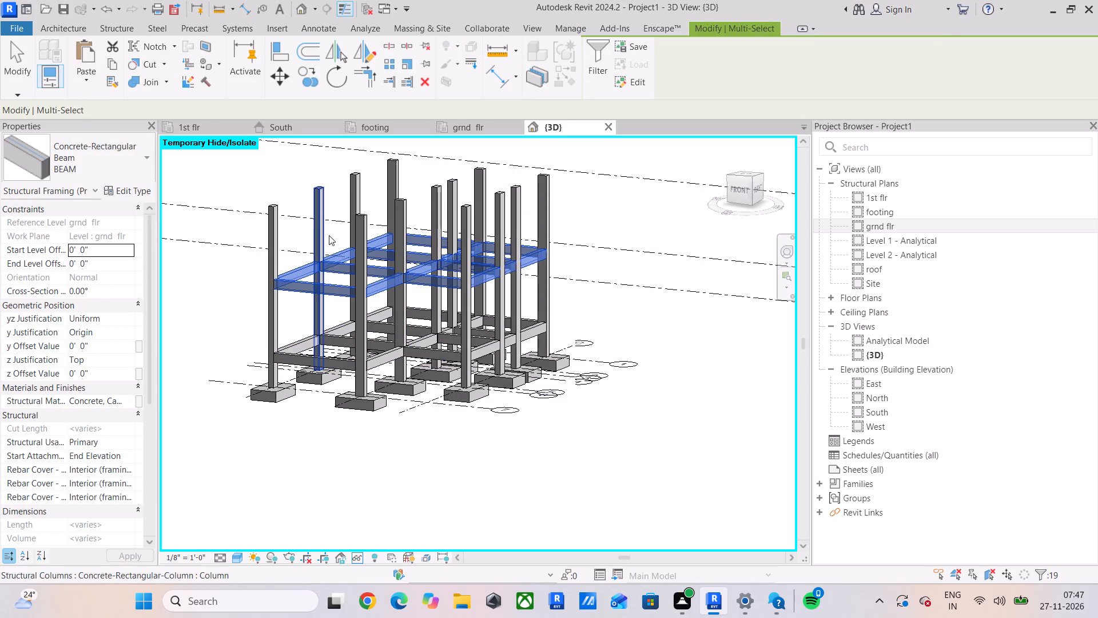
{"action": "left_click", "coordinate": [206, 303]}
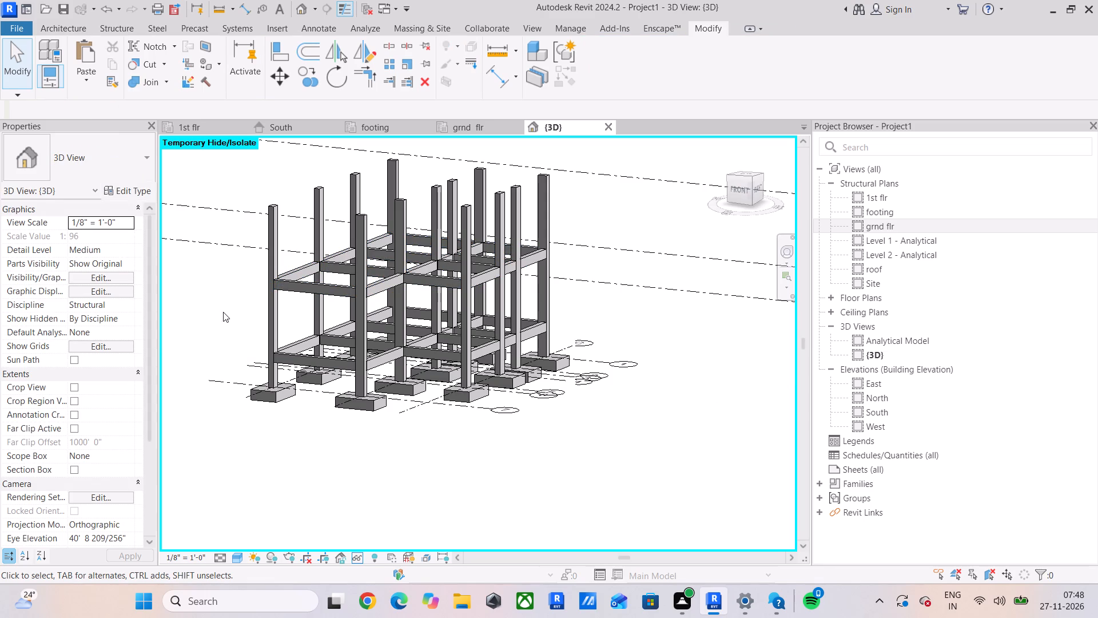
Copy all BEAM beams on the 1st flr level and paste them aligned to the roof level.
{"action": "left_click", "coordinate": [316, 285]}
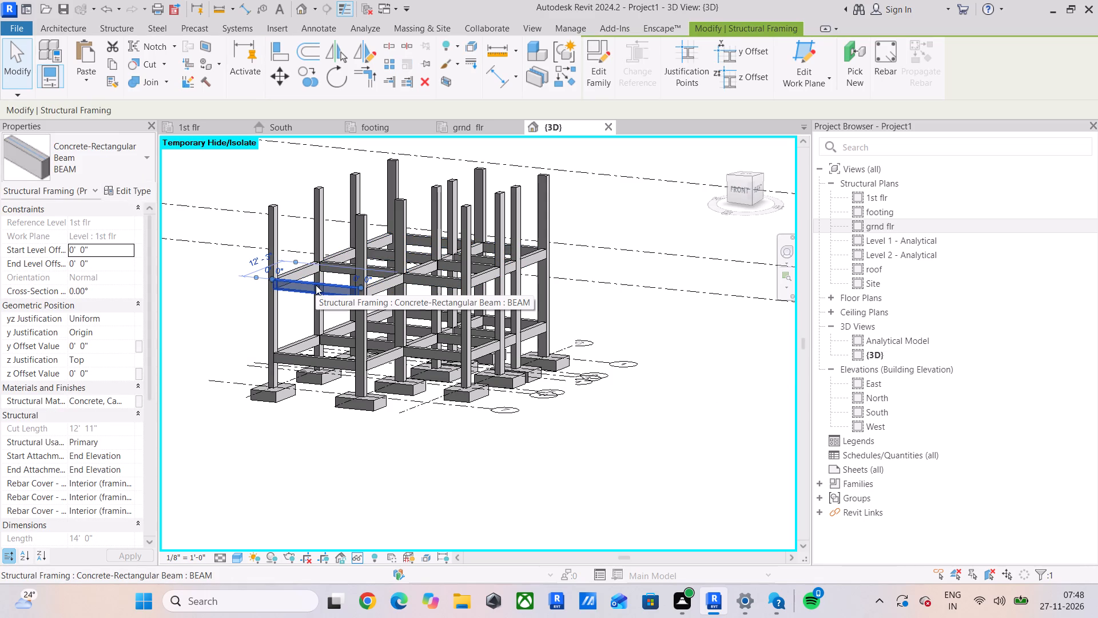
{"action": "type", "text": "SA"}
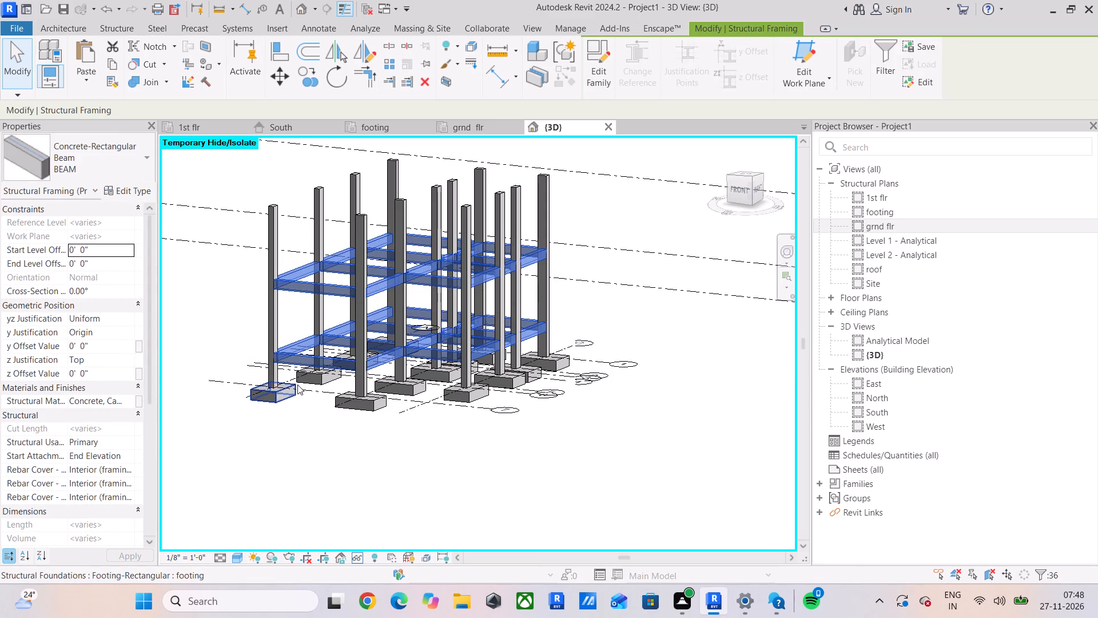
{"action": "left_click_drag", "start_coordinate": [217, 313], "coordinate": [277, 367], "text": "shift"}
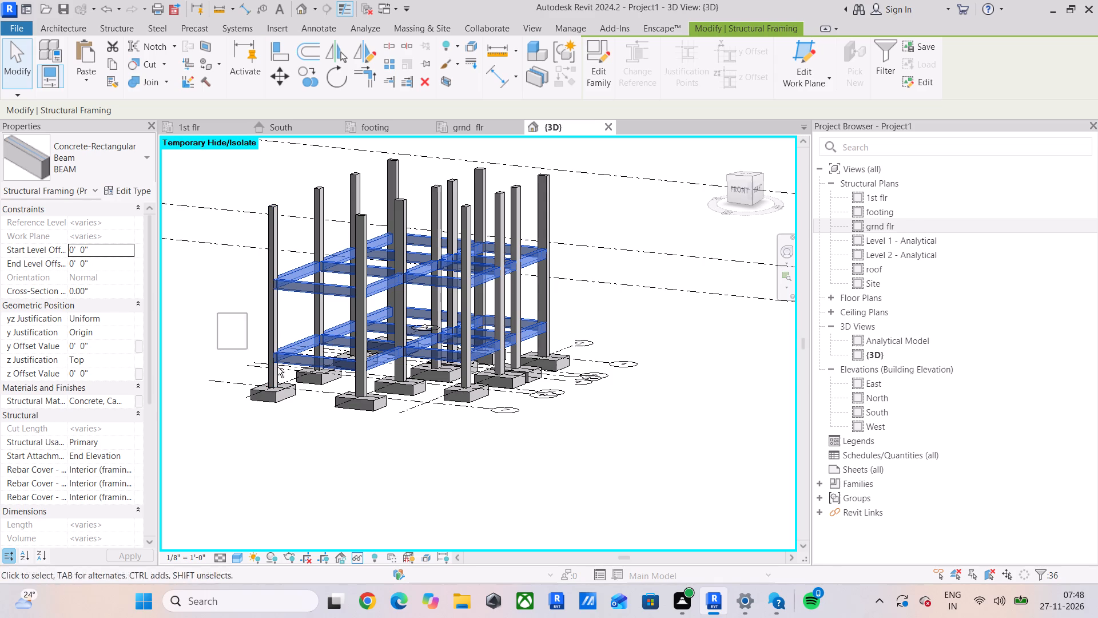
{"action": "left_click_drag", "start_coordinate": [277, 367], "coordinate": [630, 393], "text": "shift"}
{"action": "left_click_drag", "start_coordinate": [599, 308], "coordinate": [439, 333], "text": "shift"}
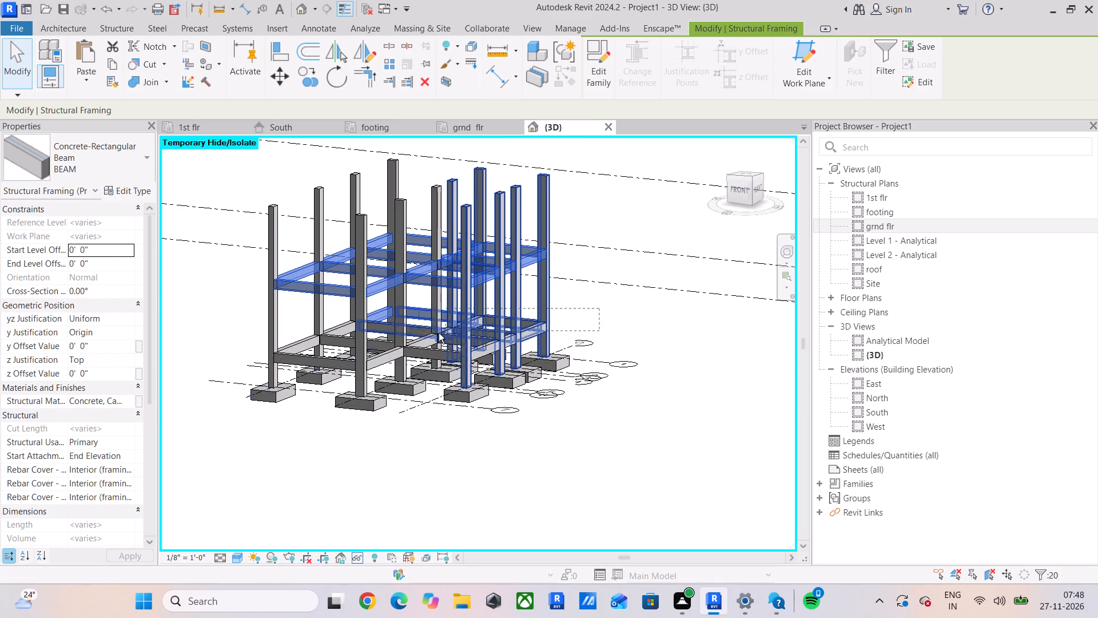
{"action": "left_click_drag", "start_coordinate": [439, 333], "coordinate": [278, 355], "text": "shift"}
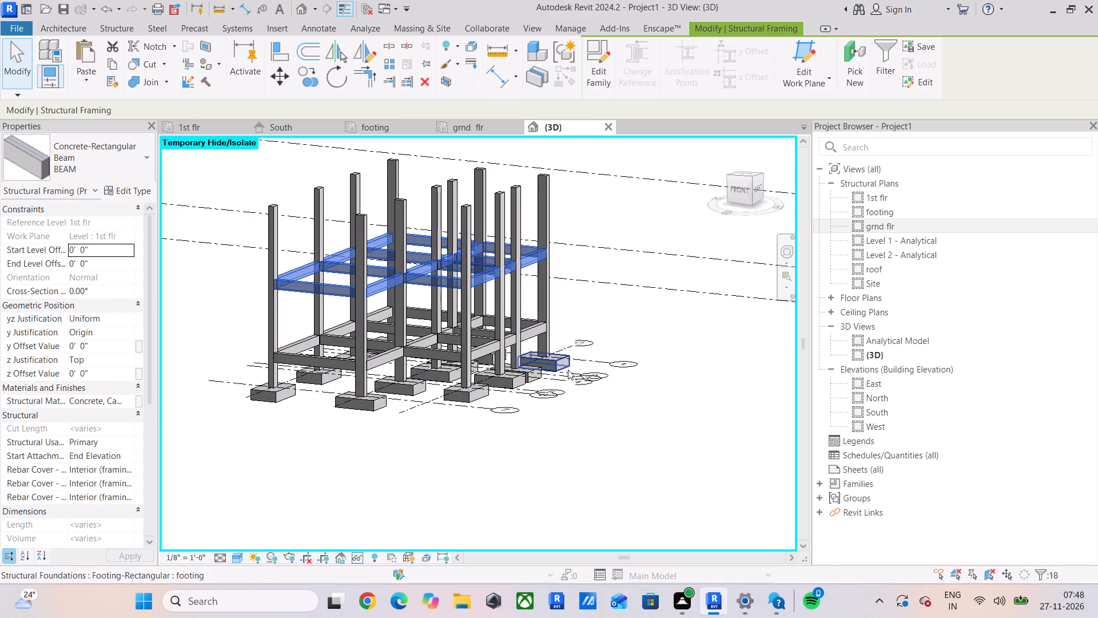
{"action": "double_click", "coordinate": [111, 68]}
{"action": "left_click", "coordinate": [78, 77]}
{"action": "left_click", "coordinate": [128, 121]}
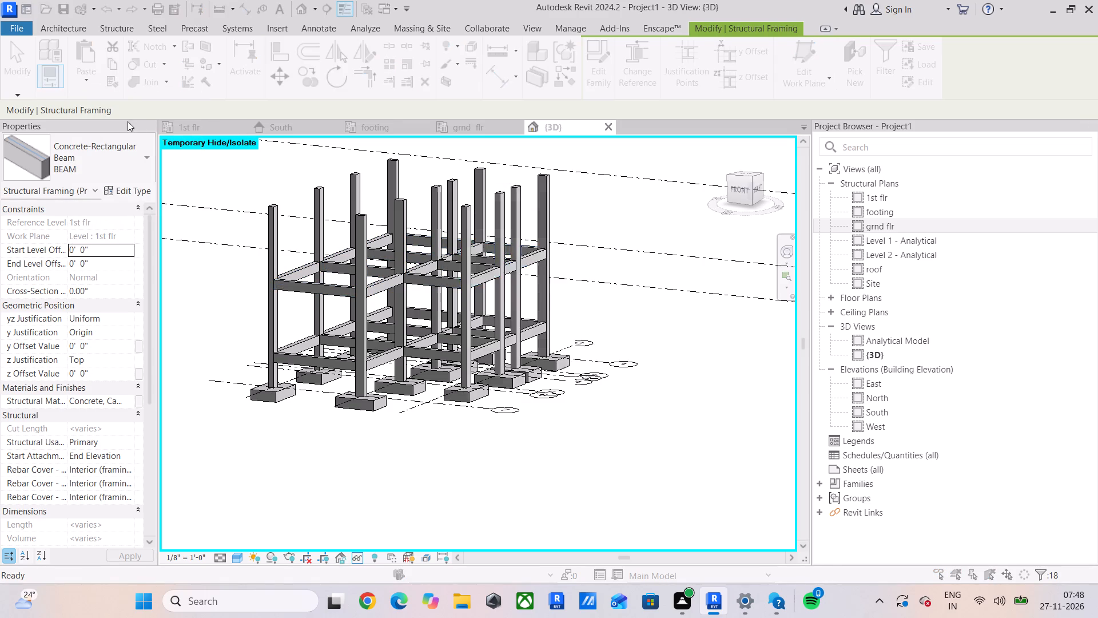
{"action": "left_click", "coordinate": [487, 235]}
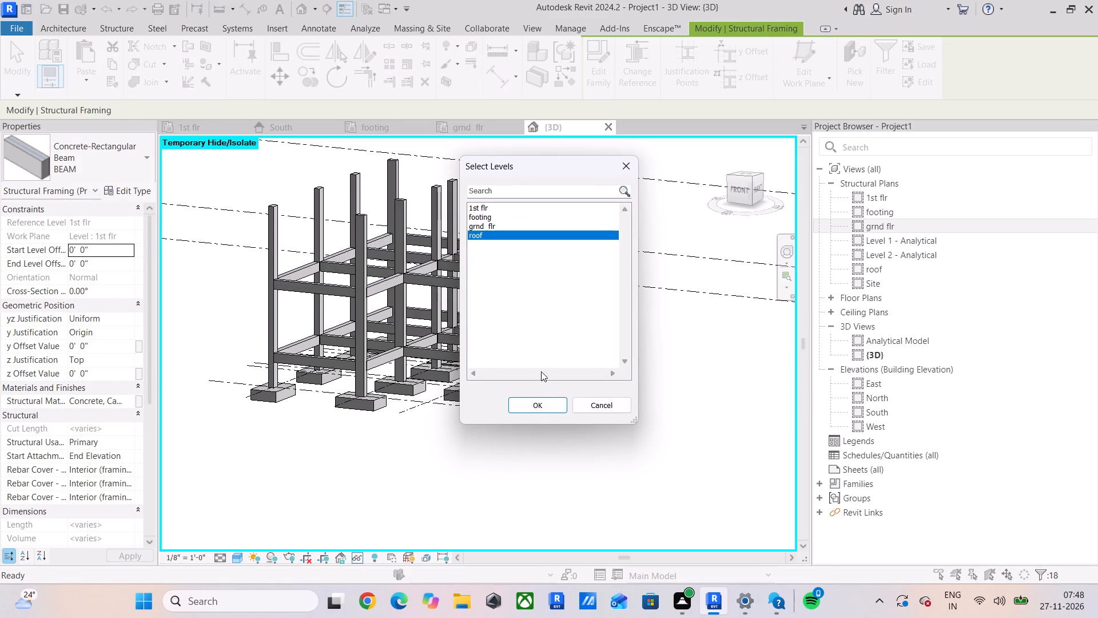
{"action": "left_click", "coordinate": [534, 405]}
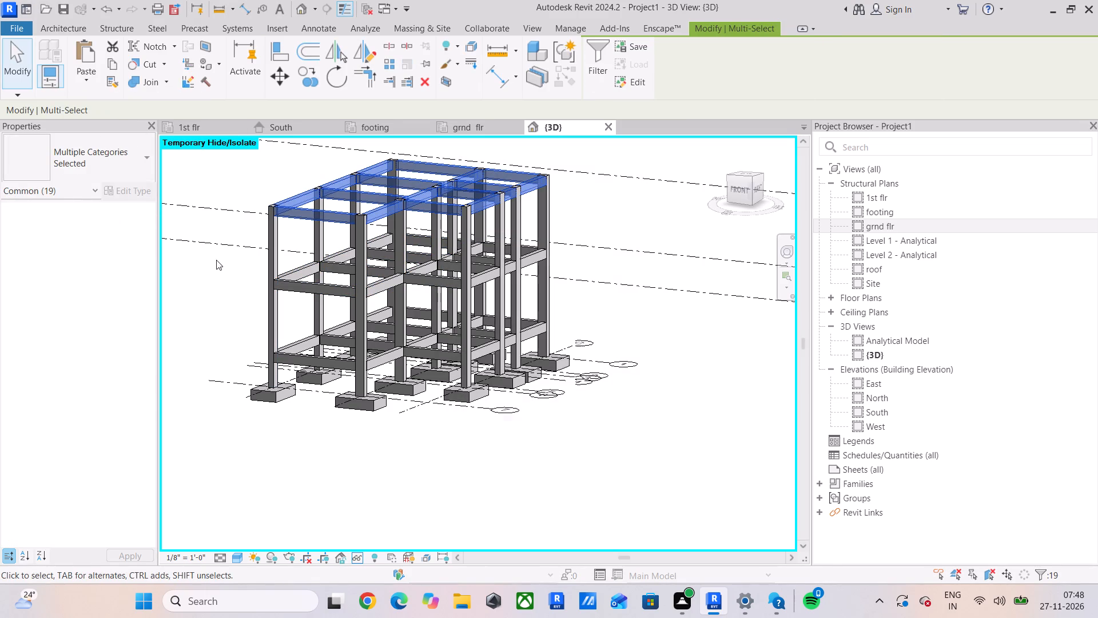
{"action": "left_click", "coordinate": [201, 280]}
Set the Top Offset of the concrete column at B-7 to 5'.
{"action": "middle_click_drag", "start_coordinate": [201, 289], "coordinate": [495, 283], "text": "shift"}
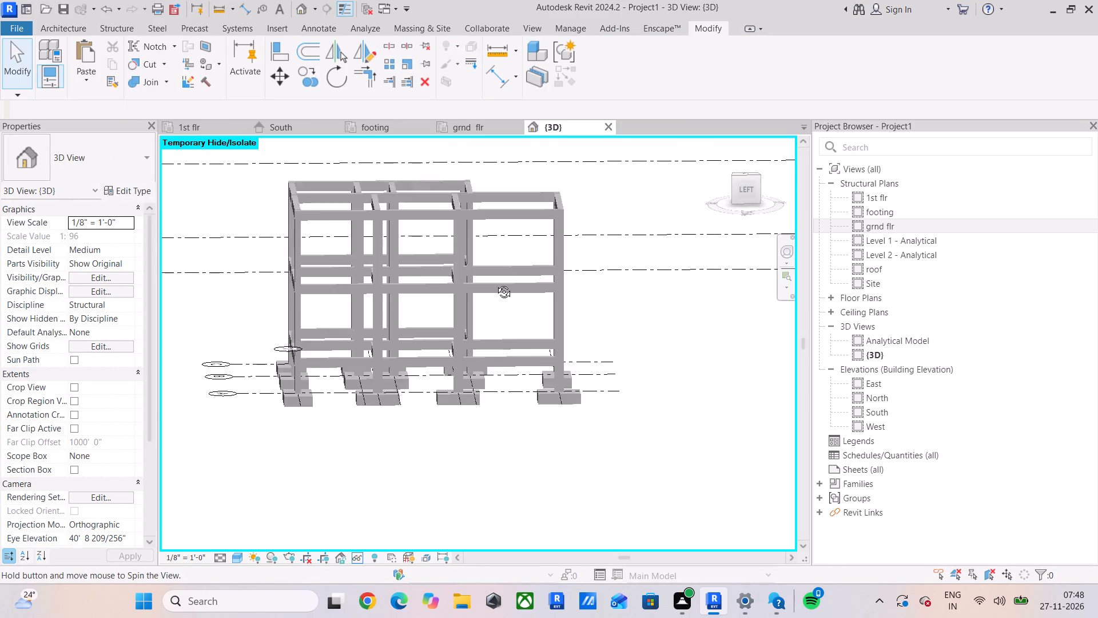
{"action": "middle_click_drag", "start_coordinate": [495, 283], "coordinate": [242, 317], "text": "shift"}
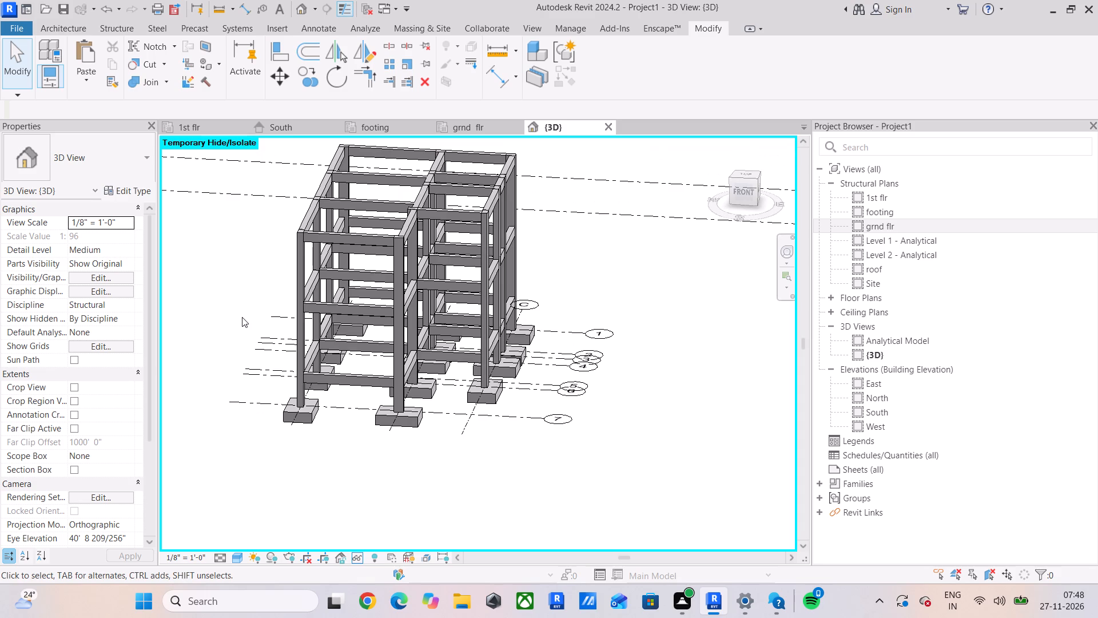
{"action": "middle_click_drag", "start_coordinate": [272, 317], "coordinate": [138, 296], "text": "shift"}
{"action": "scroll", "coordinate": [287, 246], "scroll_direction": "up", "scroll_amount": 2}
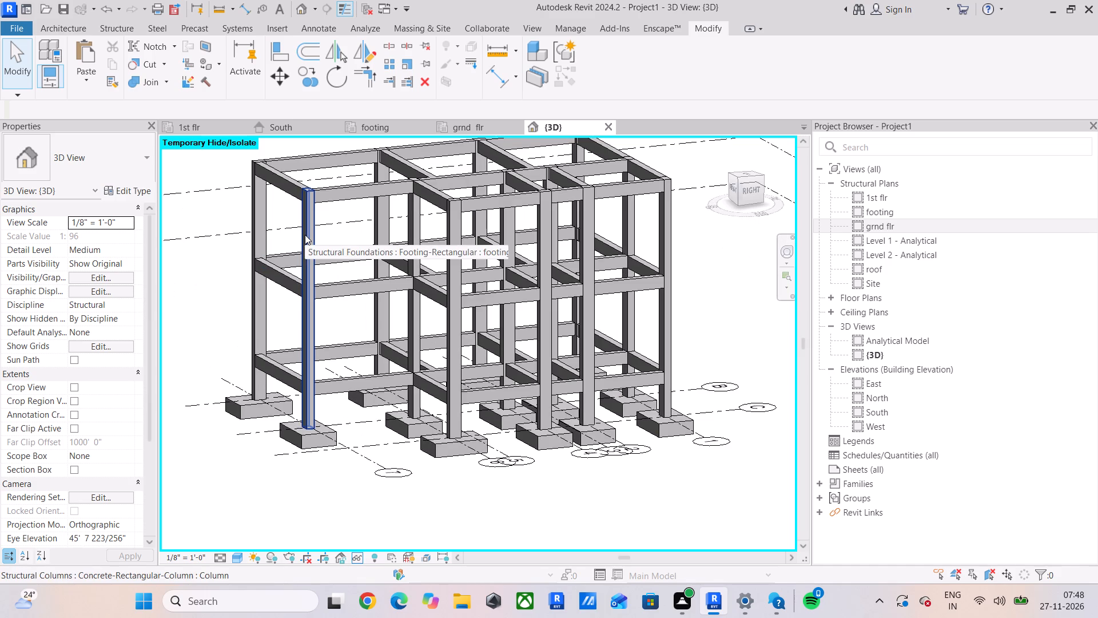
{"action": "left_click", "coordinate": [305, 235]}
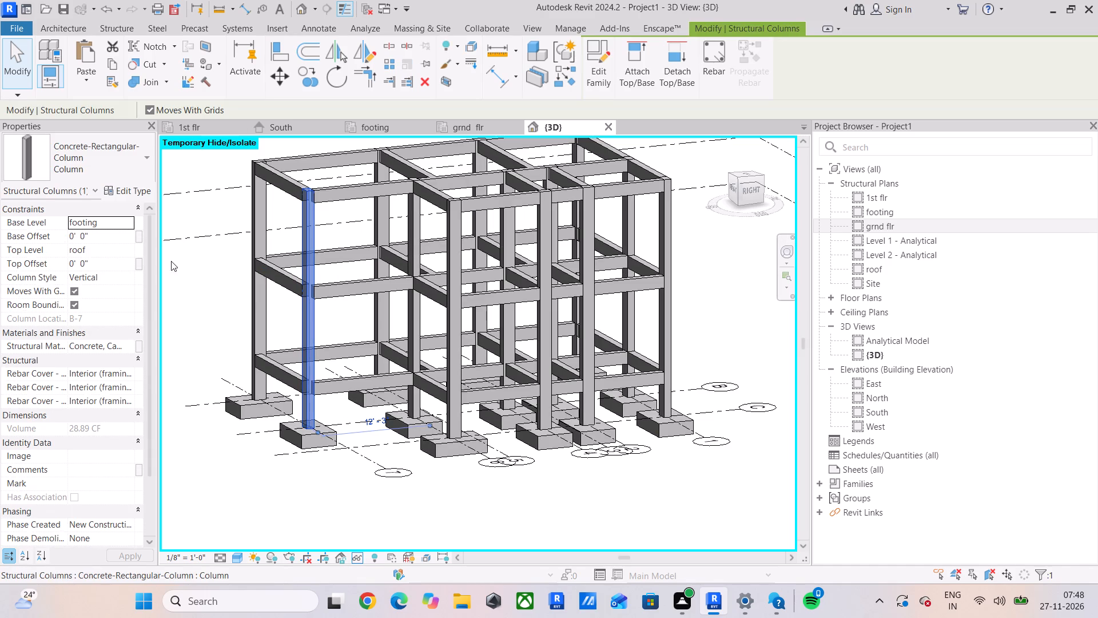
{"action": "left_click", "coordinate": [118, 263]}
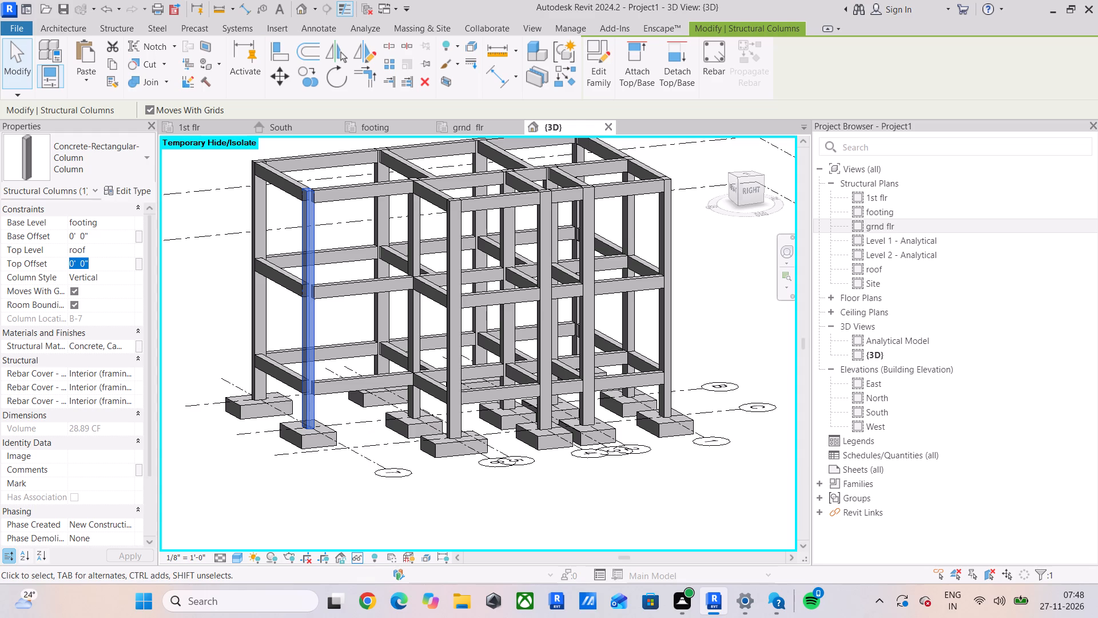
{"action": "type", "text": "5'"}
{"action": "key", "text": "Return"}
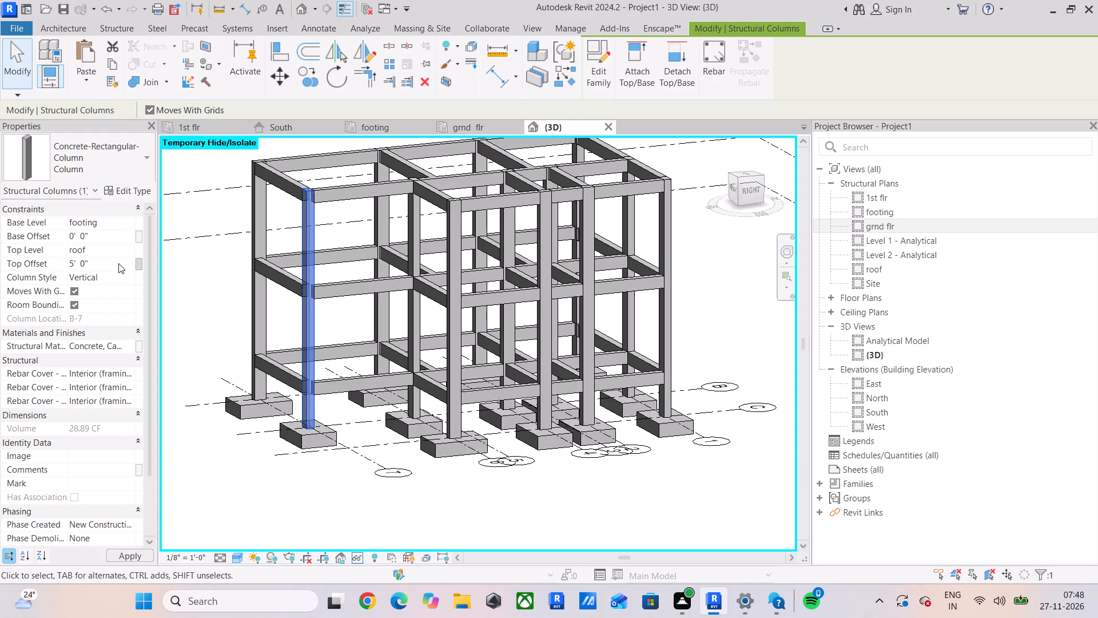
Set the Top Offset of the column at A-7 and the other two corner columns of the same bay to 5'.
{"action": "left_click", "coordinate": [265, 220]}
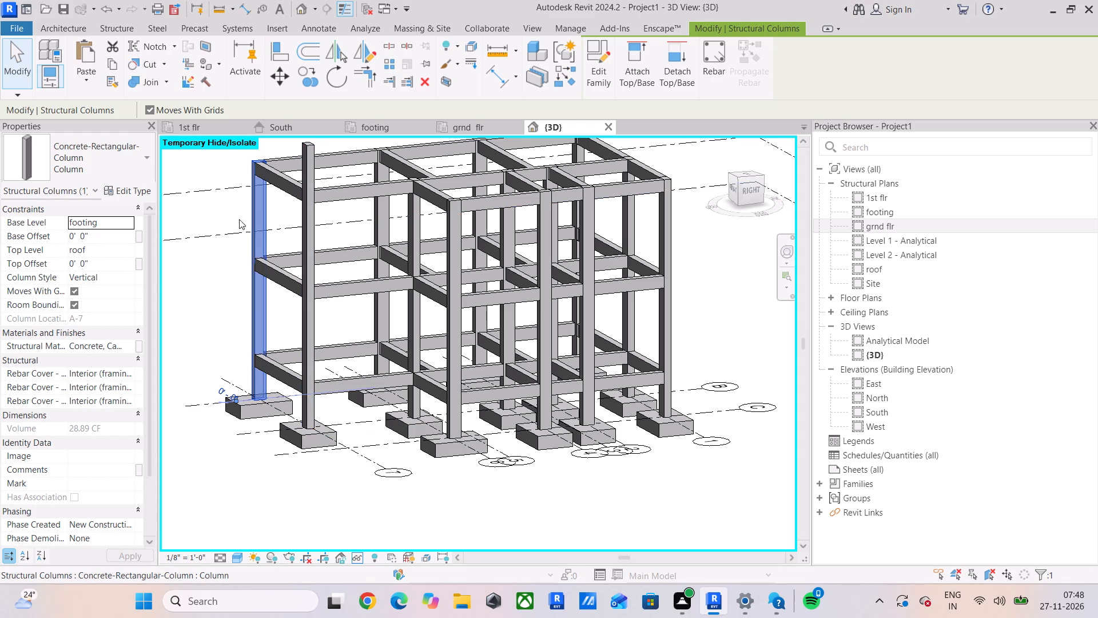
{"action": "left_click", "coordinate": [385, 224], "text": "ctrl"}
{"action": "left_click", "coordinate": [417, 230], "text": "ctrl"}
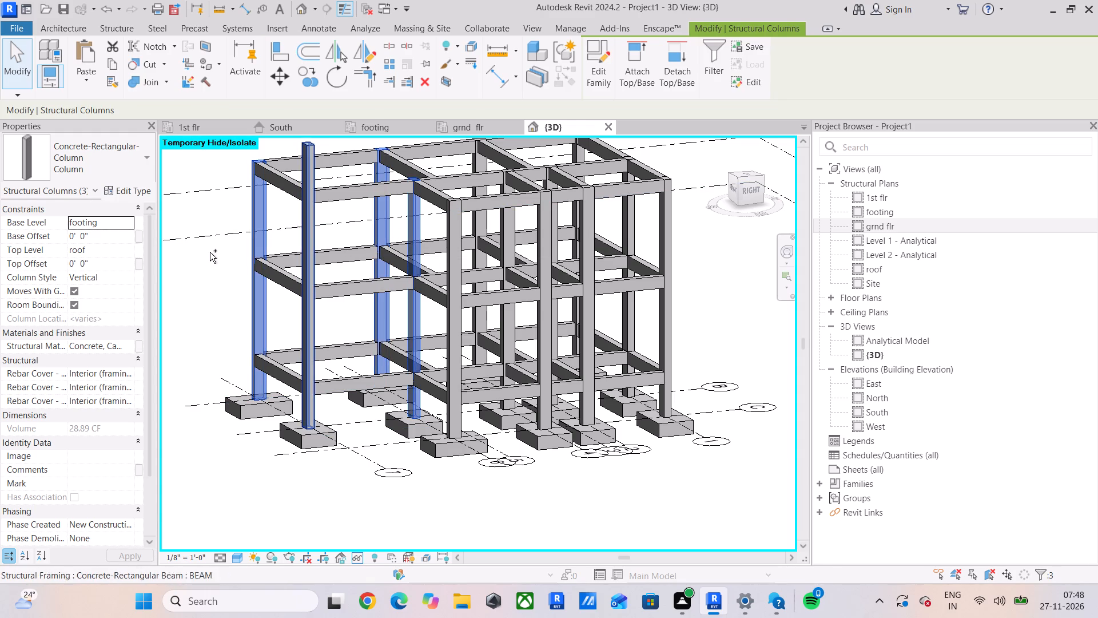
{"action": "left_click", "coordinate": [110, 264]}
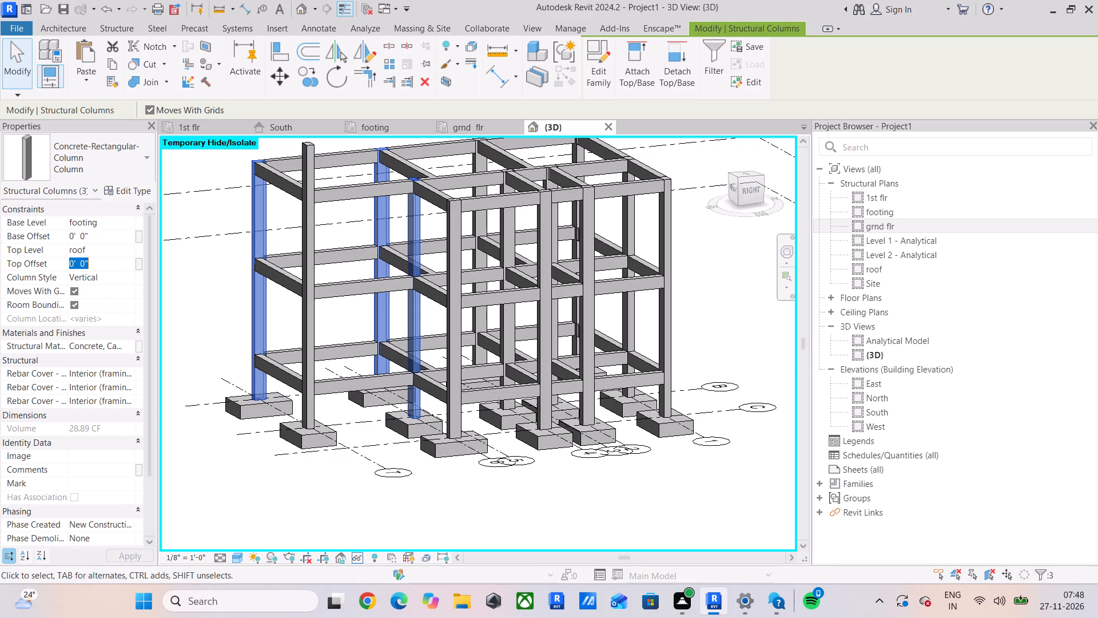
{"action": "type", "text": "5'"}
{"action": "key", "text": "Return"}
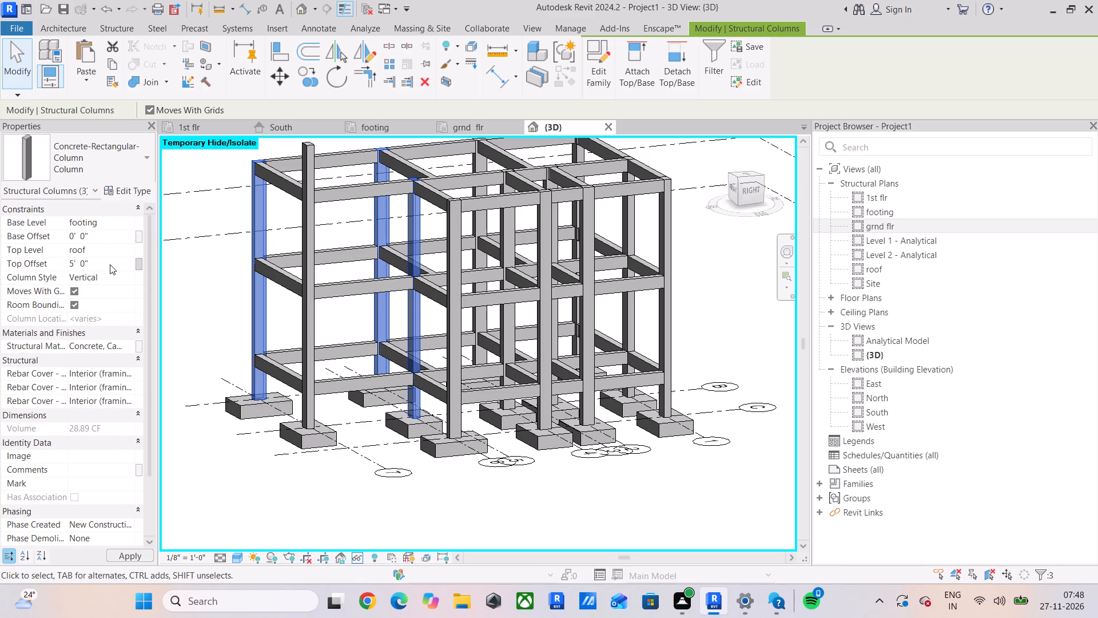
{"action": "left_click", "coordinate": [207, 300]}
Examine the four extended columns and the roof beams in 3D from several angles.
{"action": "middle_click_drag", "start_coordinate": [218, 355], "coordinate": [256, 453]}
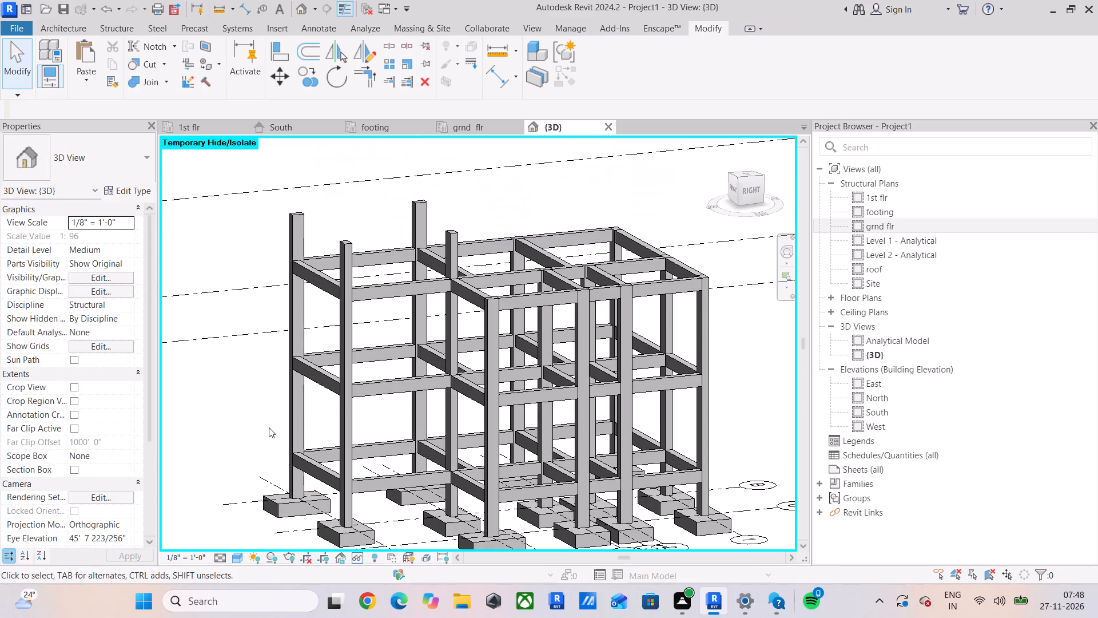
{"action": "middle_click_drag", "start_coordinate": [266, 416], "coordinate": [595, 416], "text": "shift"}
{"action": "middle_click_drag", "start_coordinate": [575, 409], "coordinate": [534, 423], "text": "shift"}
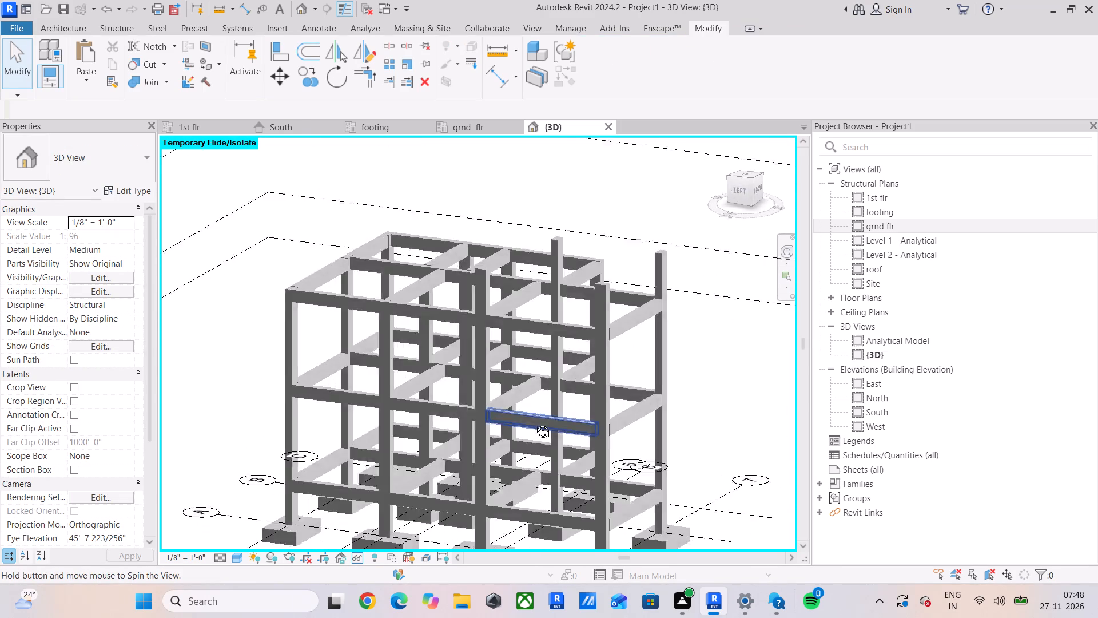
{"action": "middle_click_drag", "start_coordinate": [534, 423], "coordinate": [310, 532], "text": "shift"}
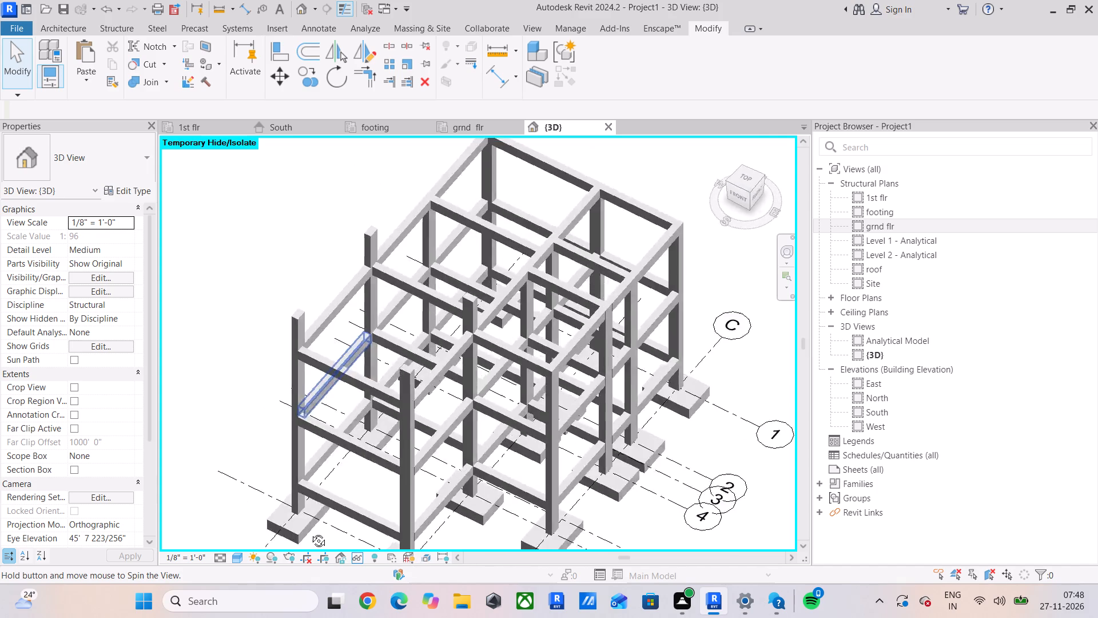
{"action": "middle_click_drag", "start_coordinate": [310, 532], "coordinate": [189, 529], "text": "shift"}
{"action": "middle_click_drag", "start_coordinate": [334, 383], "coordinate": [476, 352], "text": "shift"}
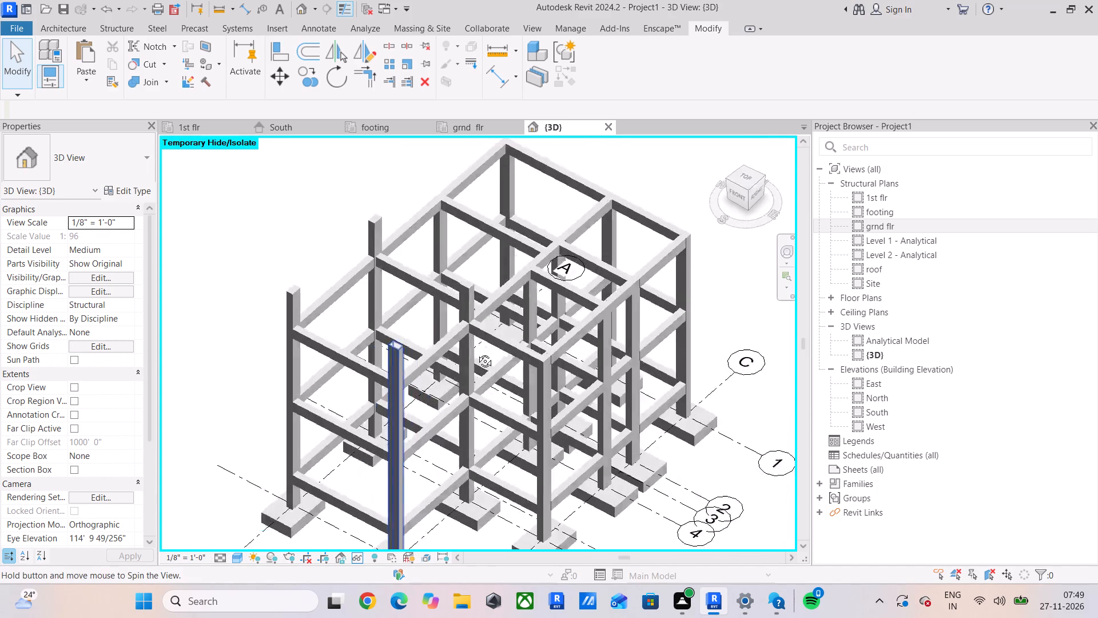
{"action": "middle_click_drag", "start_coordinate": [476, 352], "coordinate": [555, 284], "text": "shift"}
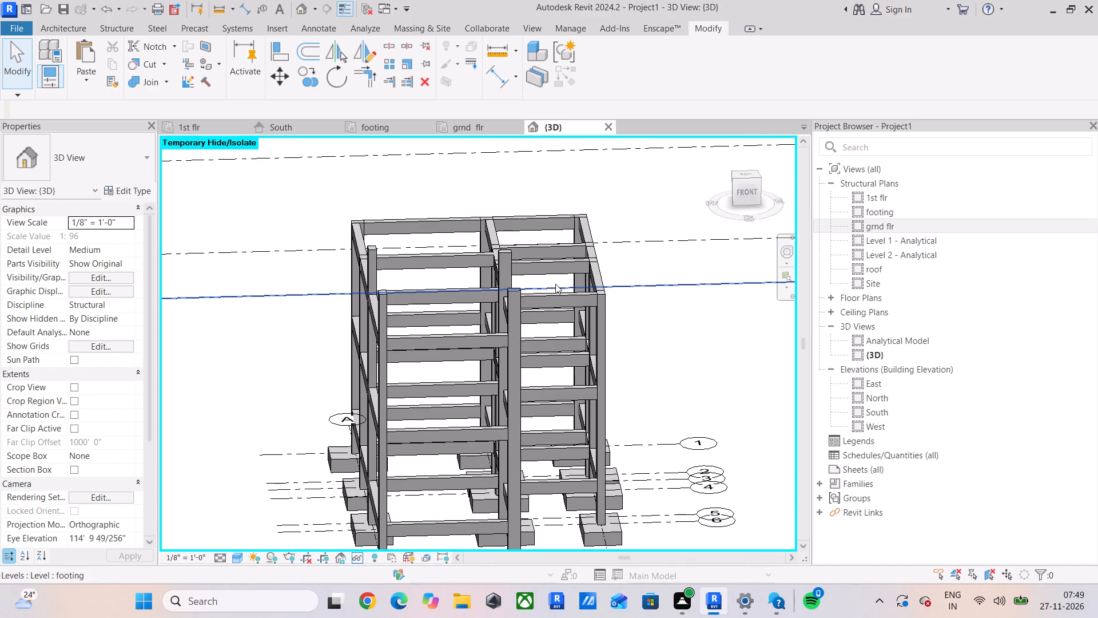
{"action": "middle_click_drag", "start_coordinate": [484, 336], "coordinate": [462, 370], "text": "shift"}
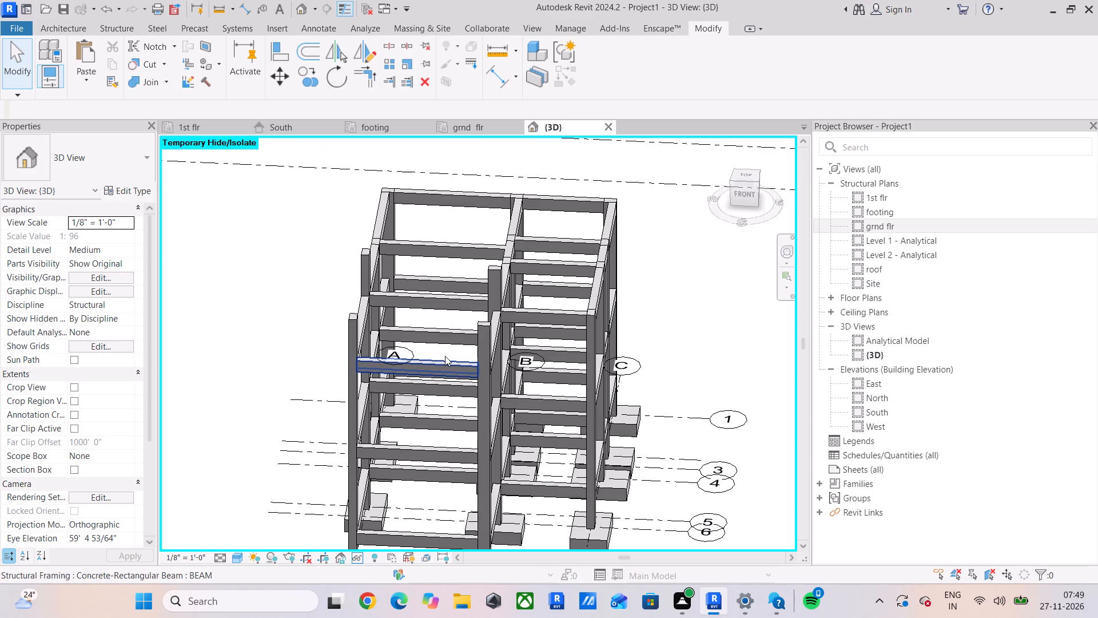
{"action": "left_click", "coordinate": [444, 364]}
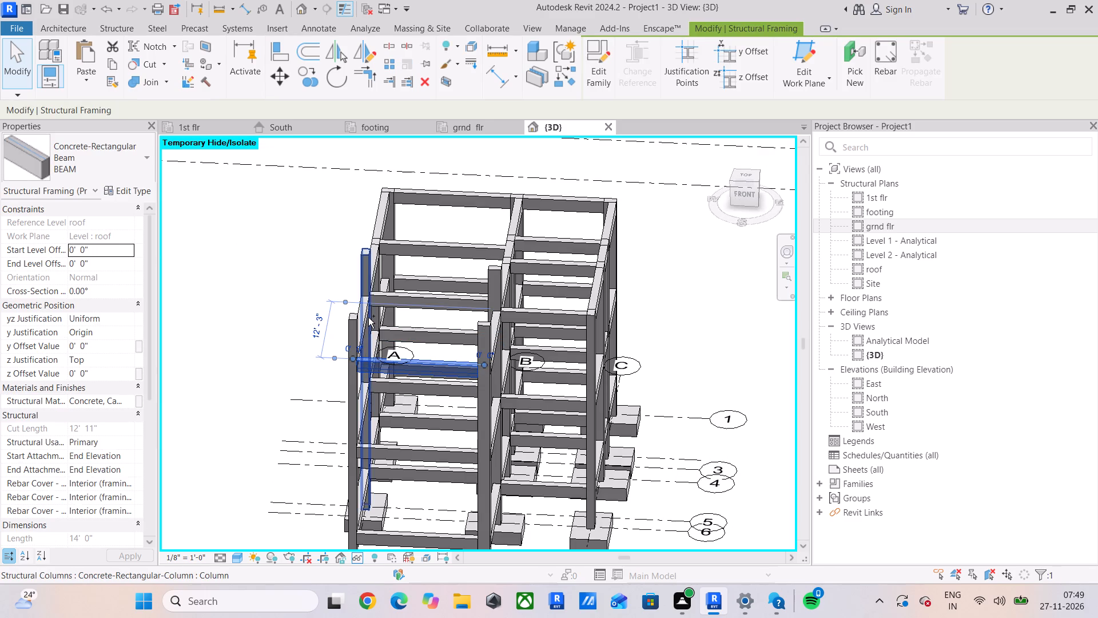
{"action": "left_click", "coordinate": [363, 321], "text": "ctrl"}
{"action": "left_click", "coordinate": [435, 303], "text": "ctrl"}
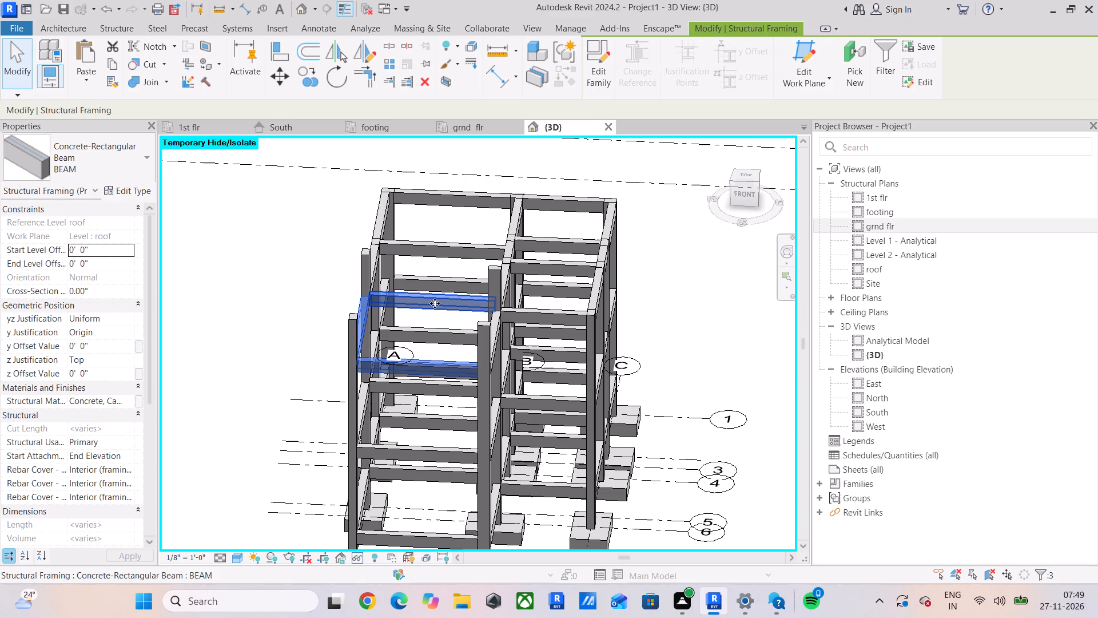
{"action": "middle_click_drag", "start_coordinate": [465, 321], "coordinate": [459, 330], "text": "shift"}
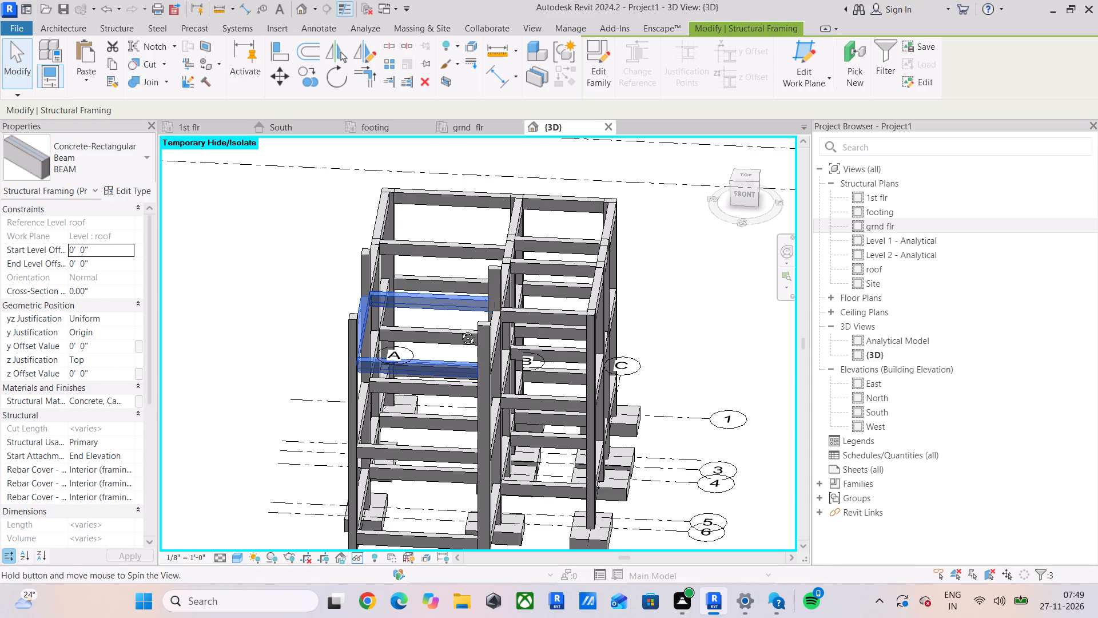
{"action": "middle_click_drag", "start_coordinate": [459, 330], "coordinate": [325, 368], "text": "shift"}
Copy the four roof beams of the raised bay 5' up, unconstrained, to the tops of the extended columns.
{"action": "left_click", "coordinate": [424, 383]}
{"action": "scroll", "coordinate": [519, 355], "scroll_direction": "up", "scroll_amount": 3}
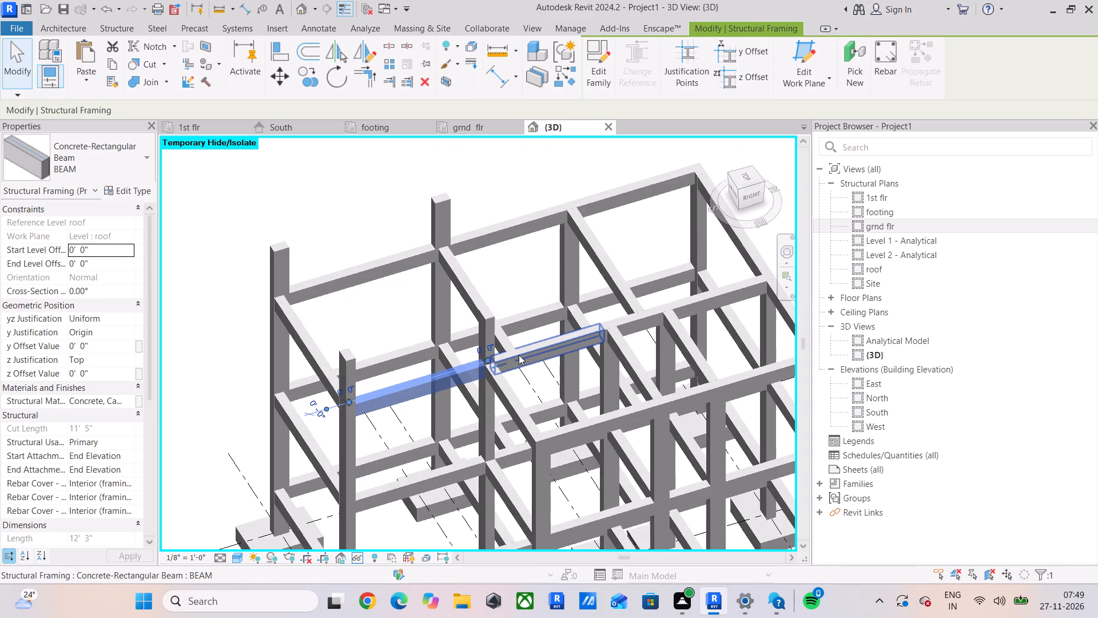
{"action": "left_click", "coordinate": [448, 274], "text": "ctrl"}
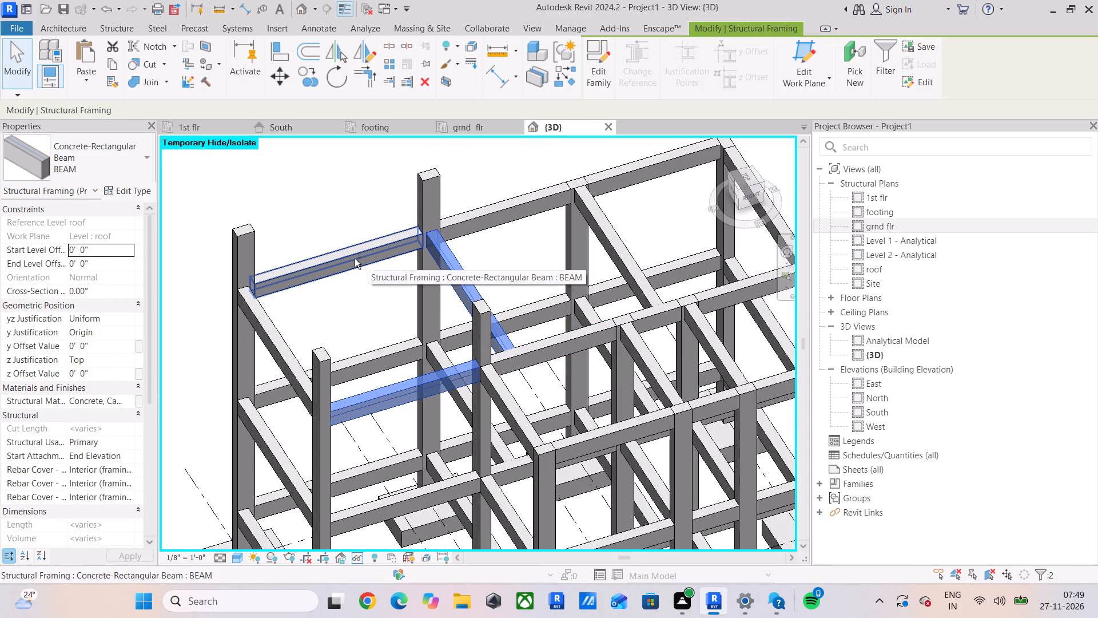
{"action": "left_click", "coordinate": [351, 257], "text": "ctrl"}
{"action": "left_click", "coordinate": [261, 320], "text": "ctrl"}
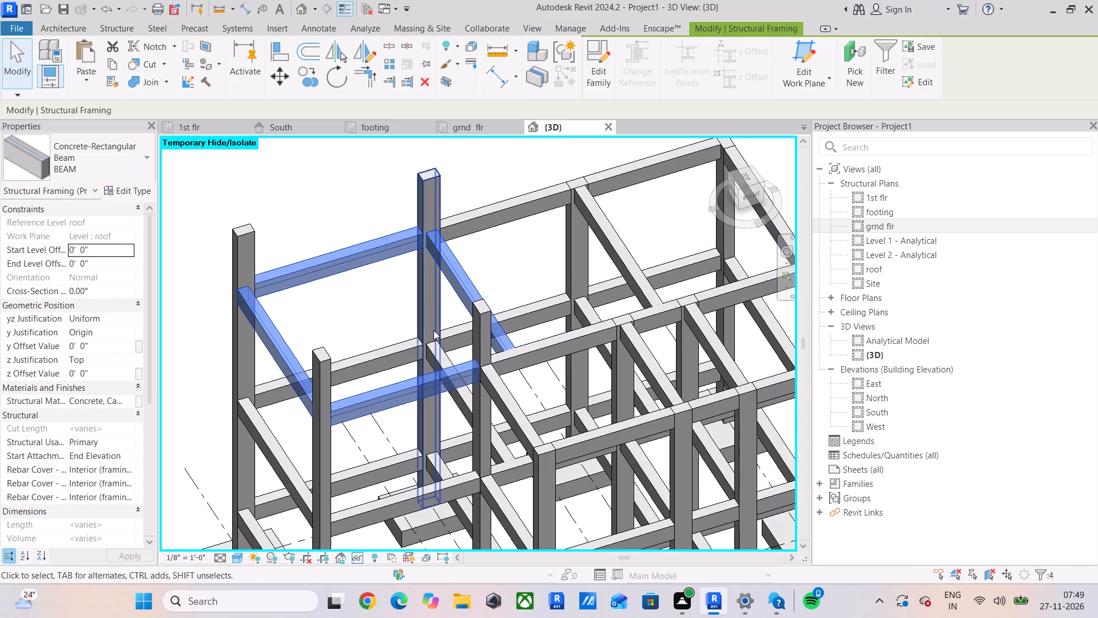
{"action": "middle_click_drag", "start_coordinate": [433, 330], "coordinate": [556, 332], "text": "shift"}
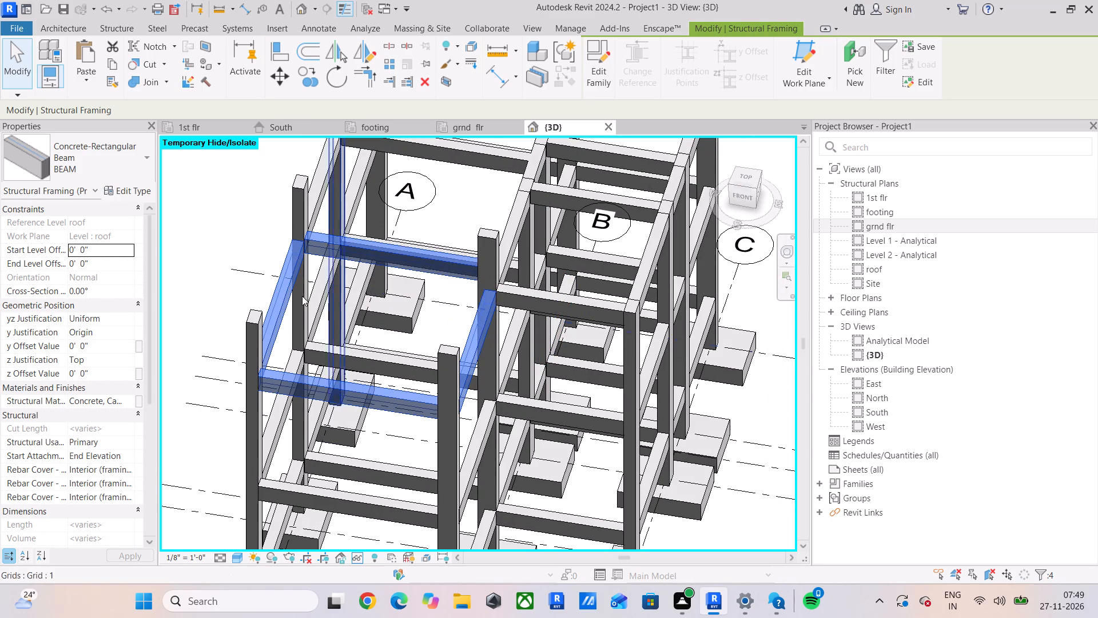
{"action": "left_click", "coordinate": [107, 62]}
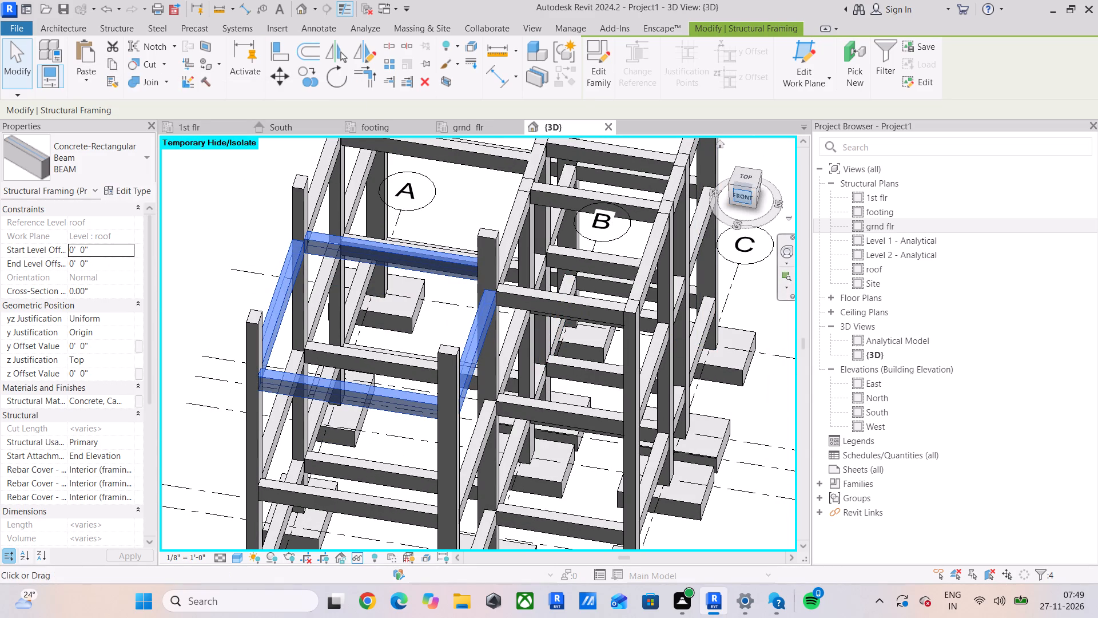
{"action": "left_click", "coordinate": [738, 197]}
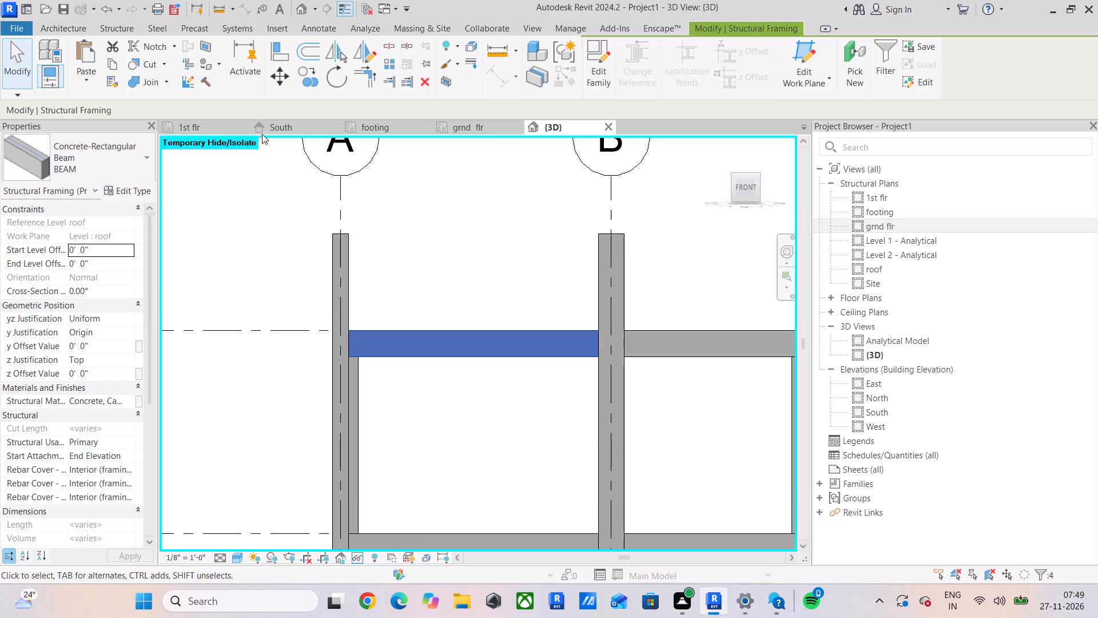
{"action": "left_click", "coordinate": [303, 77]}
{"action": "left_click", "coordinate": [148, 106]}
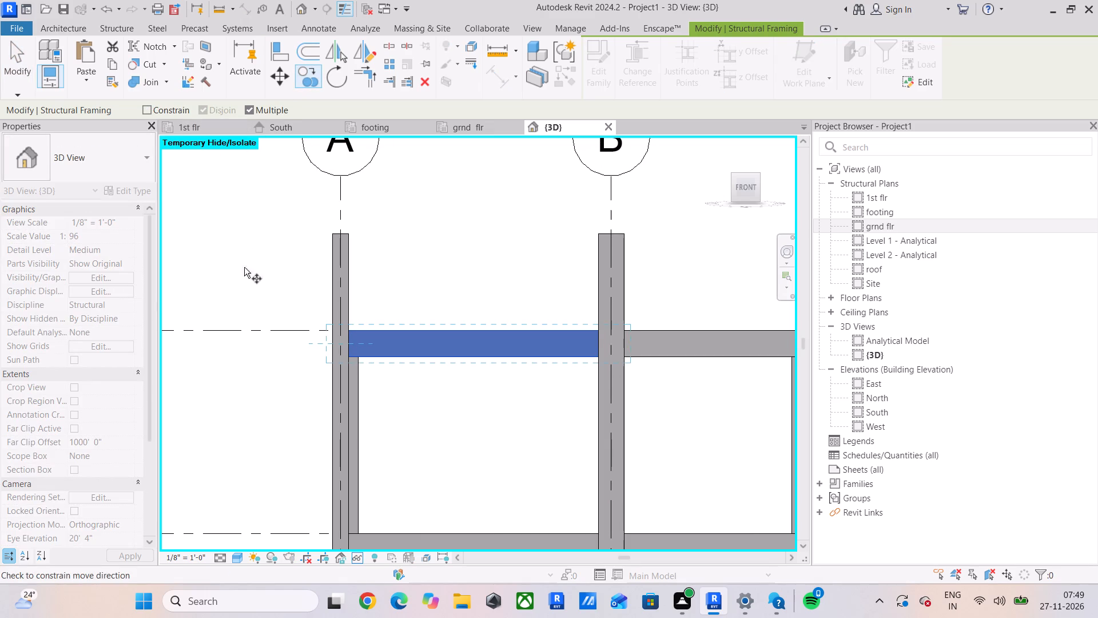
{"action": "left_click", "coordinate": [333, 327]}
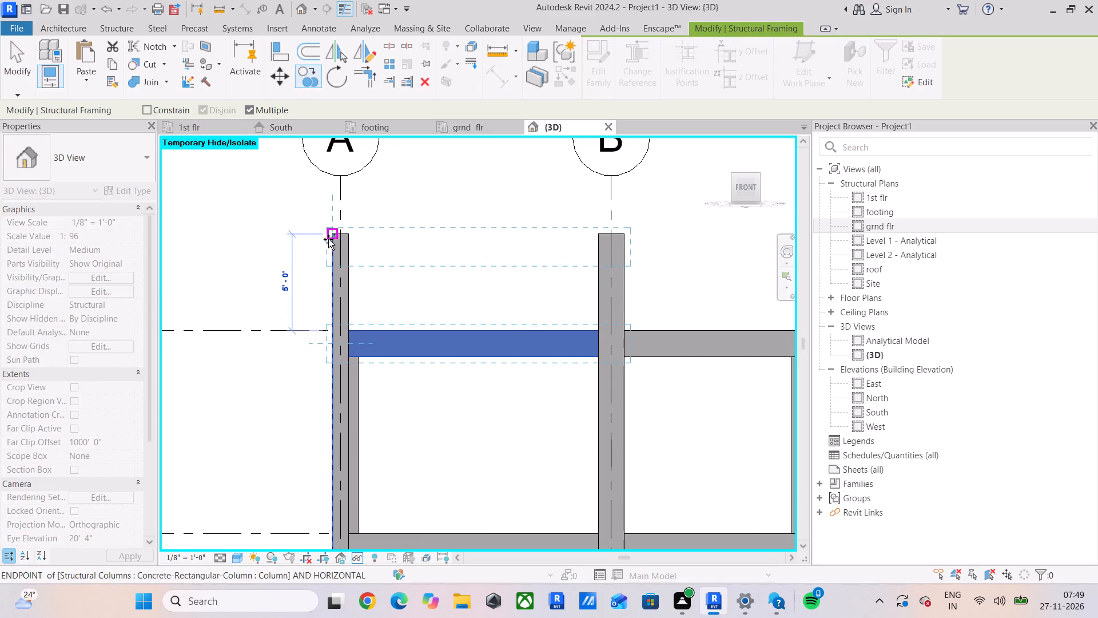
{"action": "left_click", "coordinate": [329, 239]}
{"action": "key", "text": "Escape"}
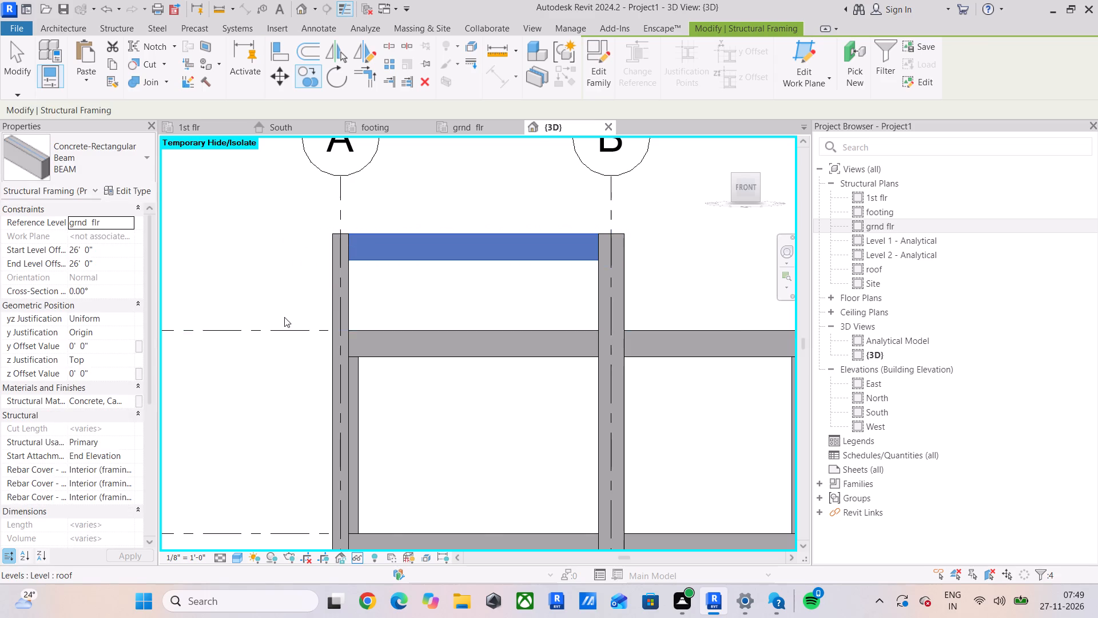
{"action": "scroll", "coordinate": [284, 314], "scroll_direction": "down", "scroll_amount": 3}
{"action": "middle_click_drag", "start_coordinate": [311, 324], "coordinate": [532, 458], "text": "shift"}
{"action": "middle_click_drag", "start_coordinate": [445, 356], "coordinate": [431, 382]}
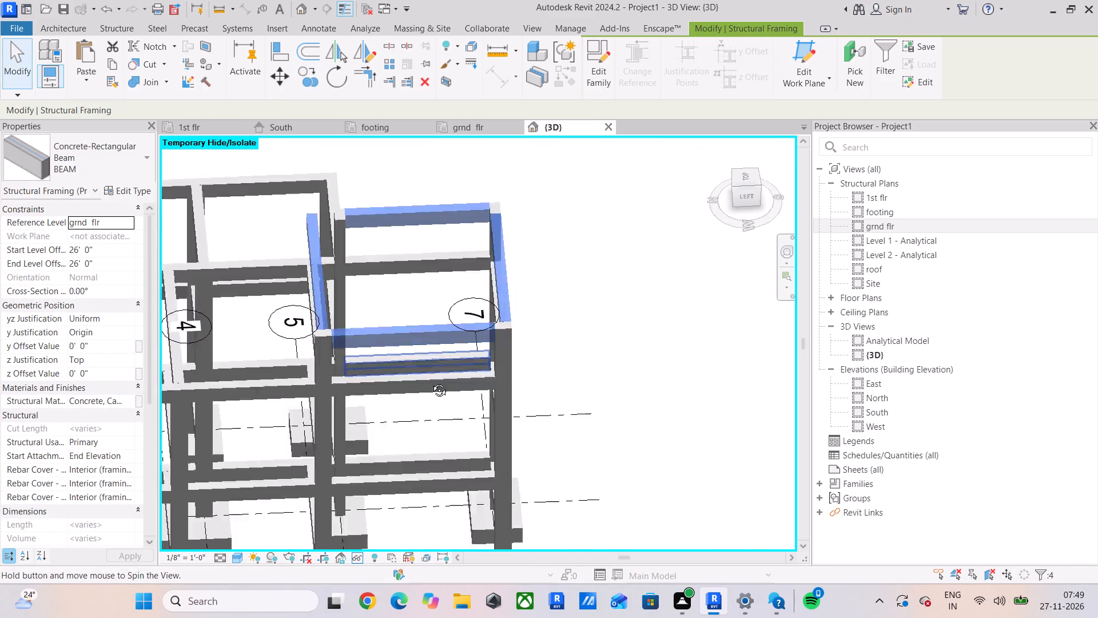
{"action": "middle_click_drag", "start_coordinate": [431, 382], "coordinate": [360, 395]}
{"action": "left_click", "coordinate": [527, 181]}
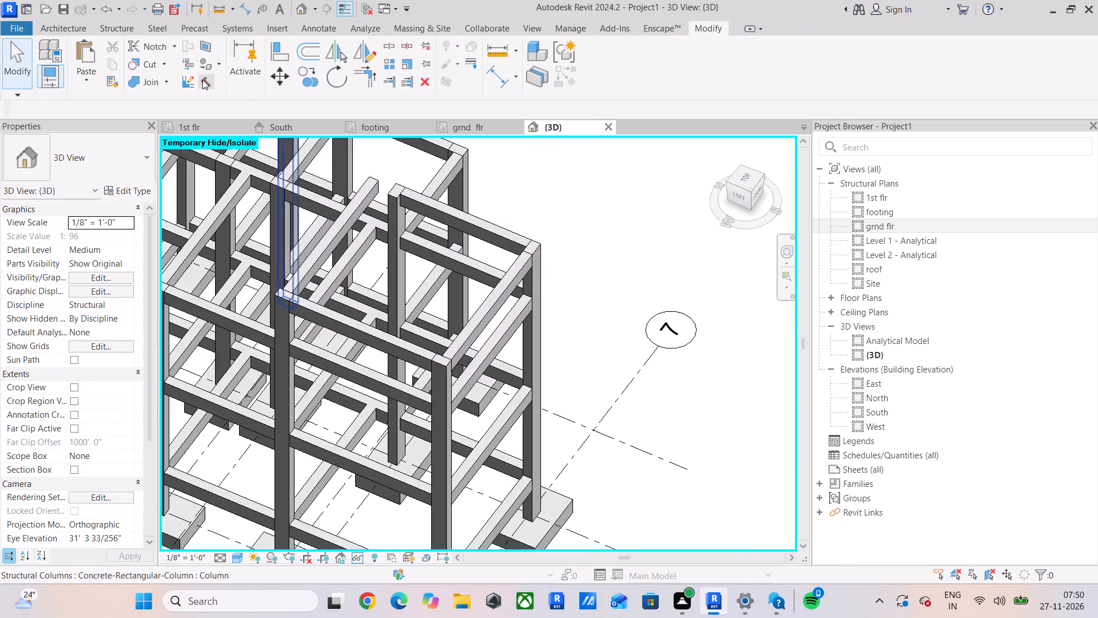
Trim/Extend to Corner the raised grid 5 beam and the raised grid B beam so they meet beyond the B-6 column.
{"action": "left_click", "coordinate": [373, 80]}
{"action": "left_click_drag", "start_coordinate": [334, 232], "coordinate": [339, 232]}
{"action": "left_click", "coordinate": [429, 208]}
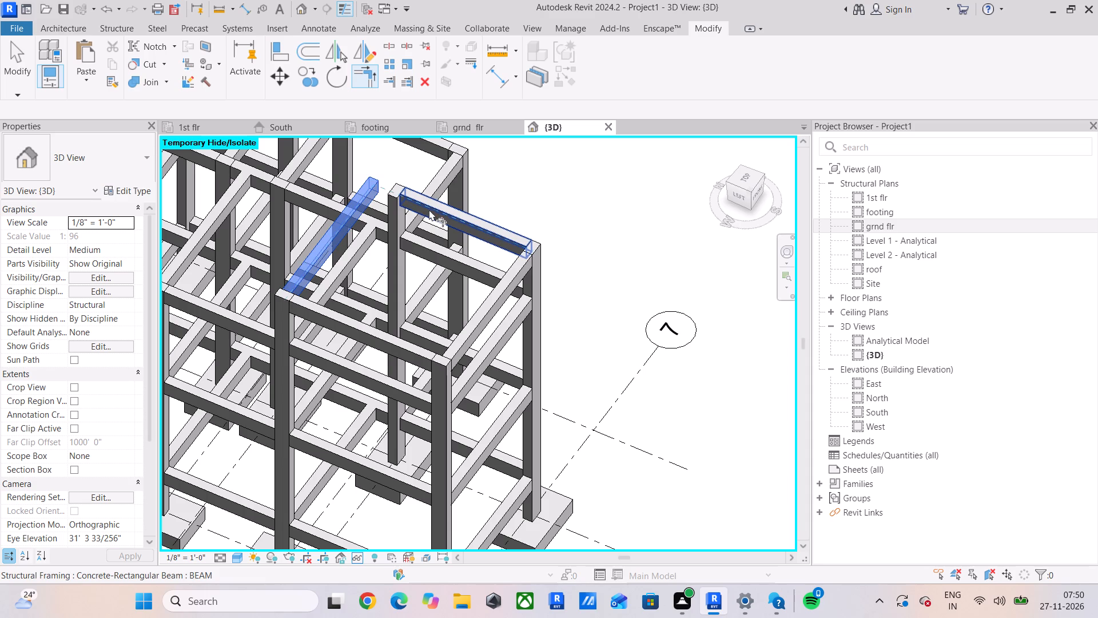
{"action": "key", "text": "Escape"}
{"action": "key", "text": "Escape"}
Join the geometry of the raised grid B beam and the raised grid 5 beam at their new corner.
{"action": "middle_click_drag", "start_coordinate": [457, 268], "coordinate": [130, 196], "text": "shift"}
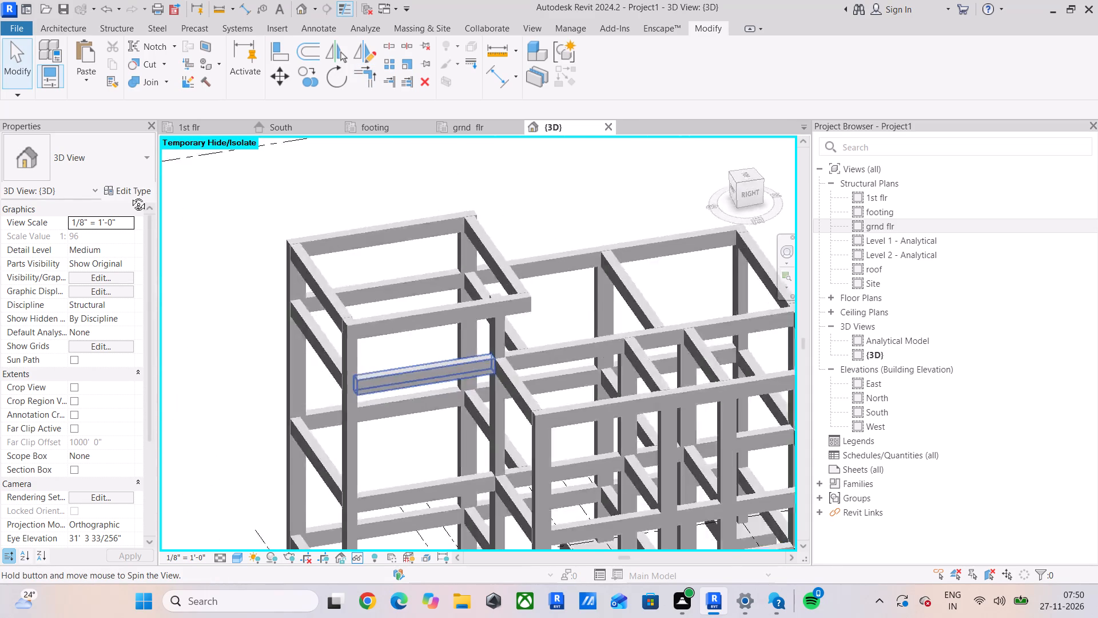
{"action": "middle_click_drag", "start_coordinate": [130, 196], "coordinate": [298, 205], "text": "shift"}
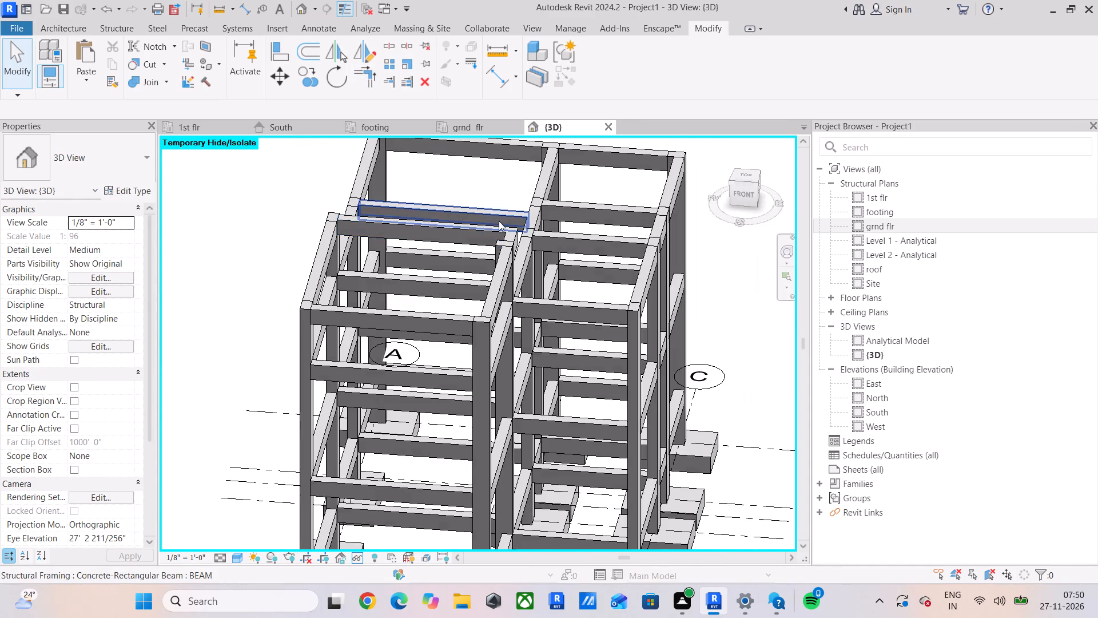
{"action": "middle_click_drag", "start_coordinate": [507, 244], "coordinate": [272, 240], "text": "shift"}
{"action": "scroll", "coordinate": [418, 311], "scroll_direction": "up", "scroll_amount": 4}
{"action": "middle_click_drag", "start_coordinate": [425, 310], "coordinate": [285, 286]}
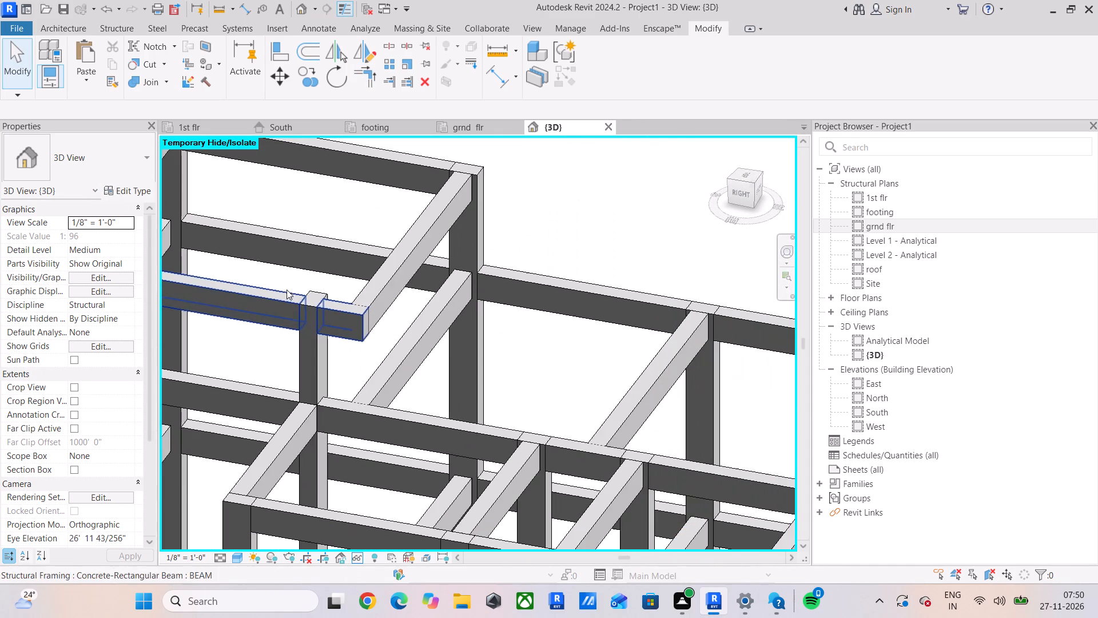
{"action": "key", "text": "Escape"}
{"action": "key", "text": "Escape"}
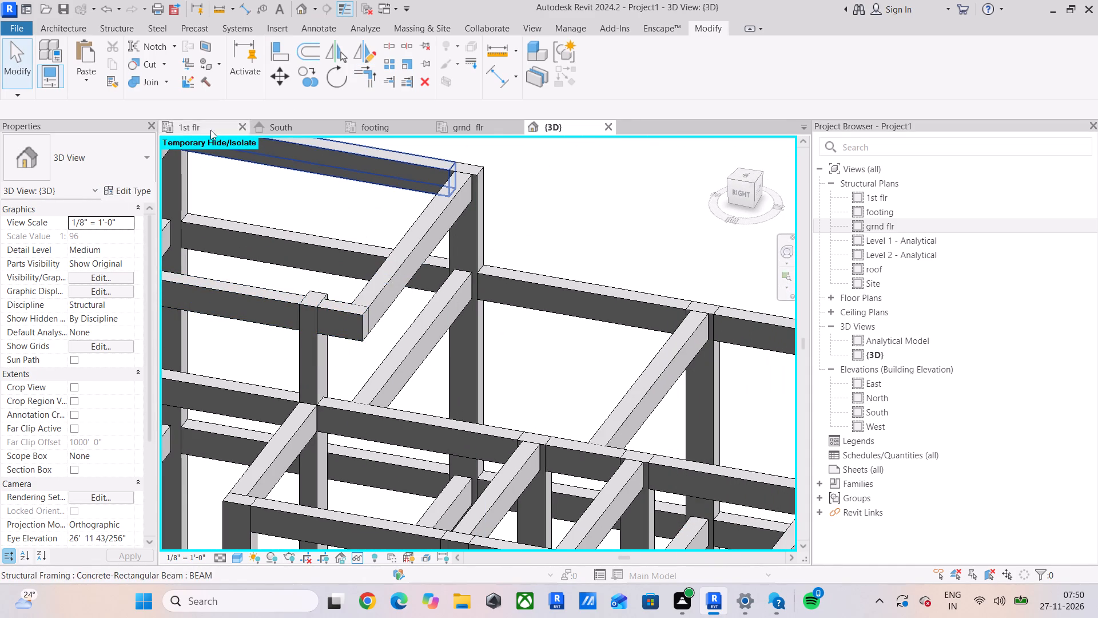
{"action": "left_click", "coordinate": [145, 85]}
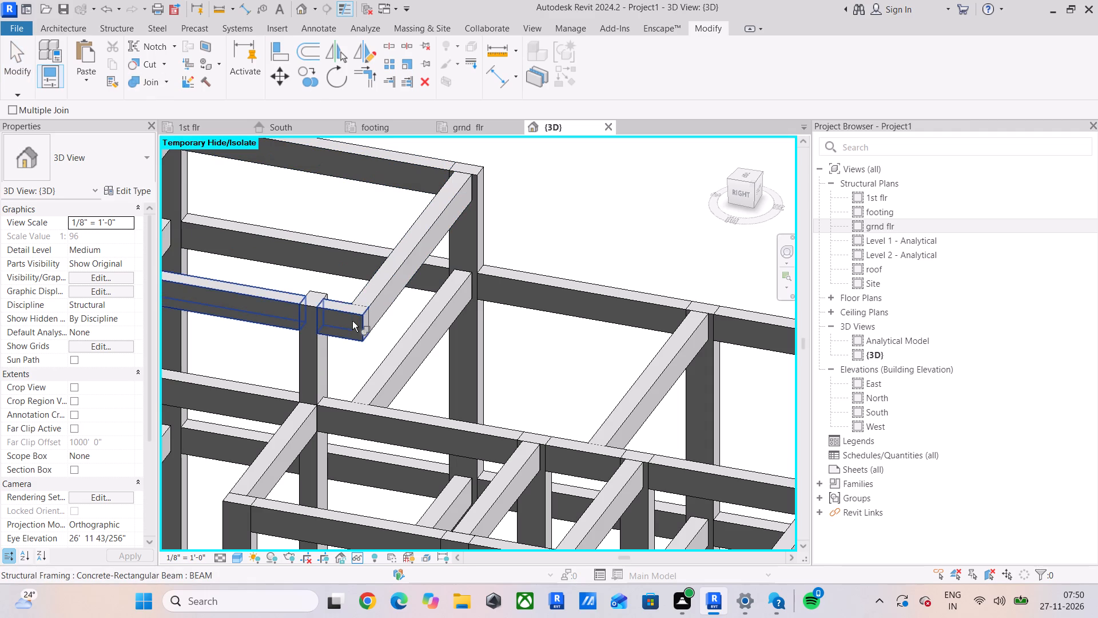
{"action": "left_click", "coordinate": [352, 318]}
{"action": "left_click", "coordinate": [390, 277]}
{"action": "key", "text": "Escape"}
Examine the raised bay and the whole concrete frame in 3D from several angles.
{"action": "scroll", "coordinate": [302, 334], "scroll_direction": "down", "scroll_amount": 3}
{"action": "middle_click_drag", "start_coordinate": [301, 343], "coordinate": [338, 350], "text": "shift"}
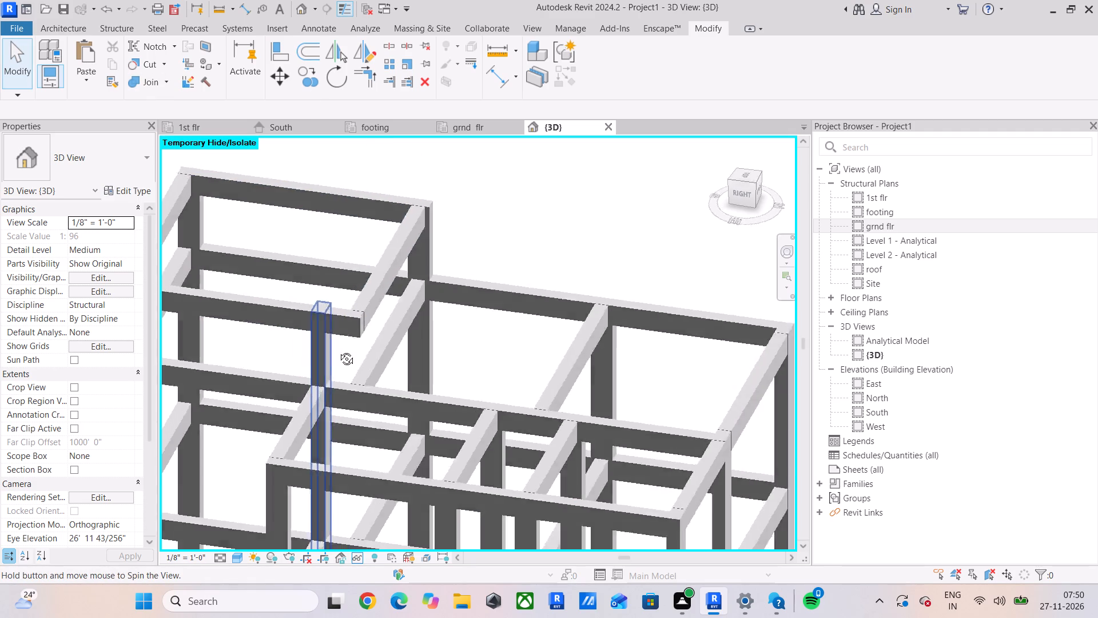
{"action": "middle_click_drag", "start_coordinate": [338, 350], "coordinate": [568, 307], "text": "shift"}
{"action": "scroll", "coordinate": [369, 199], "scroll_direction": "up", "scroll_amount": 4}
{"action": "scroll", "coordinate": [291, 268], "scroll_direction": "down", "scroll_amount": 4}
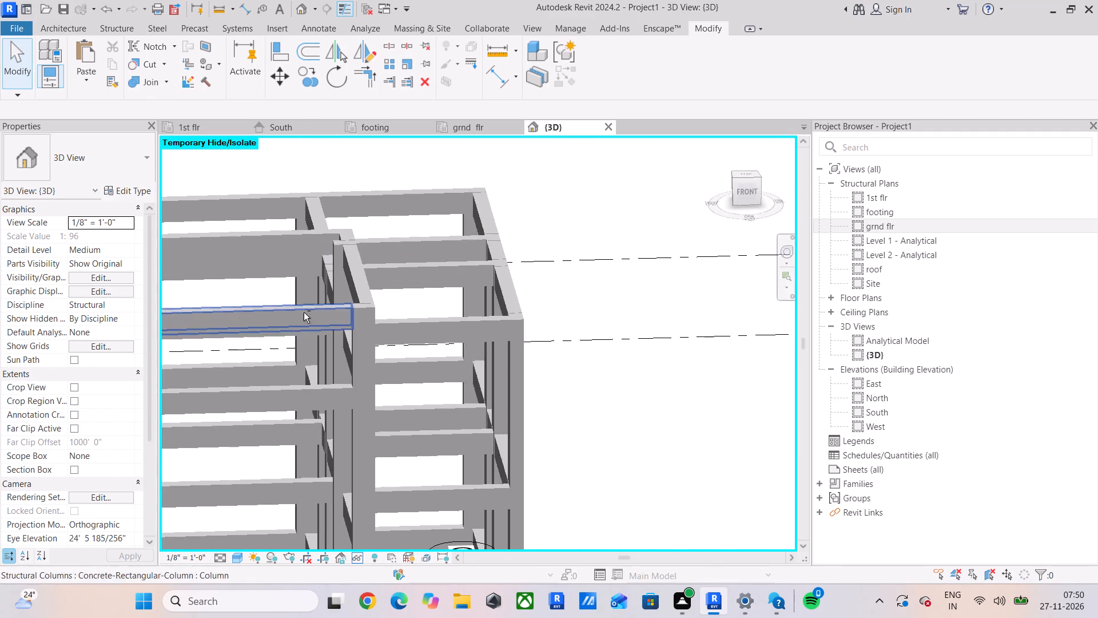
{"action": "middle_click_drag", "start_coordinate": [304, 313], "coordinate": [351, 270], "text": "shift"}
{"action": "scroll", "coordinate": [352, 269], "scroll_direction": "down", "scroll_amount": 5}
{"action": "middle_click_drag", "start_coordinate": [490, 355], "coordinate": [333, 350], "text": "shift"}
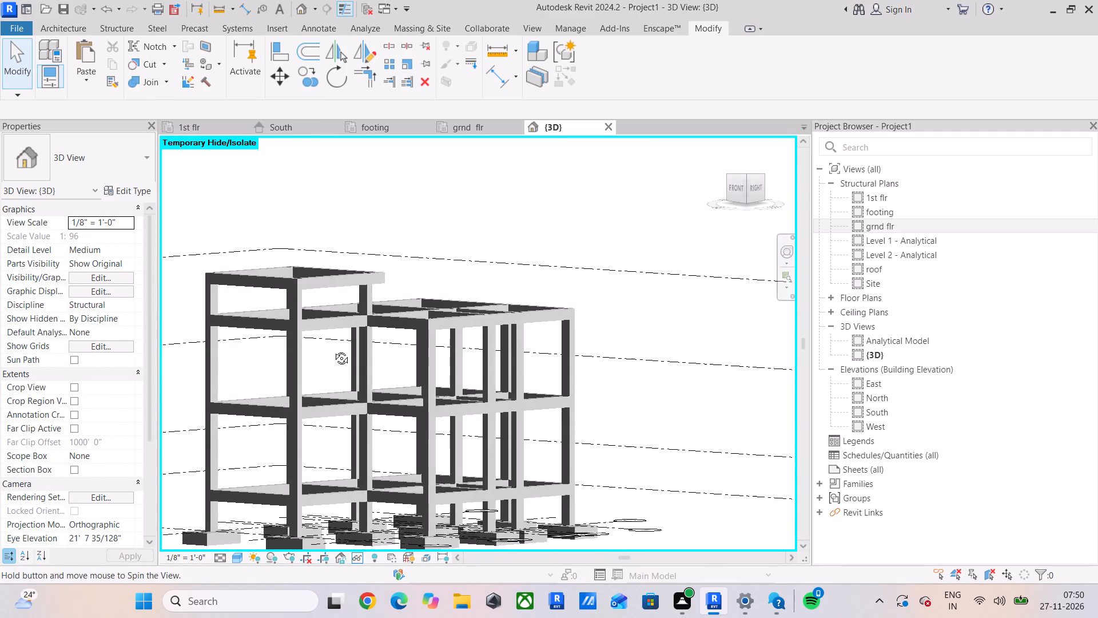
{"action": "middle_click_drag", "start_coordinate": [333, 350], "coordinate": [338, 350], "text": "shift"}
{"action": "middle_click_drag", "start_coordinate": [345, 355], "coordinate": [383, 282]}
{"action": "scroll", "coordinate": [386, 302], "scroll_direction": "down", "scroll_amount": 3}
{"action": "middle_click_drag", "start_coordinate": [391, 319], "coordinate": [404, 306], "text": "shift"}
{"action": "middle_click_drag", "start_coordinate": [396, 308], "coordinate": [396, 421]}
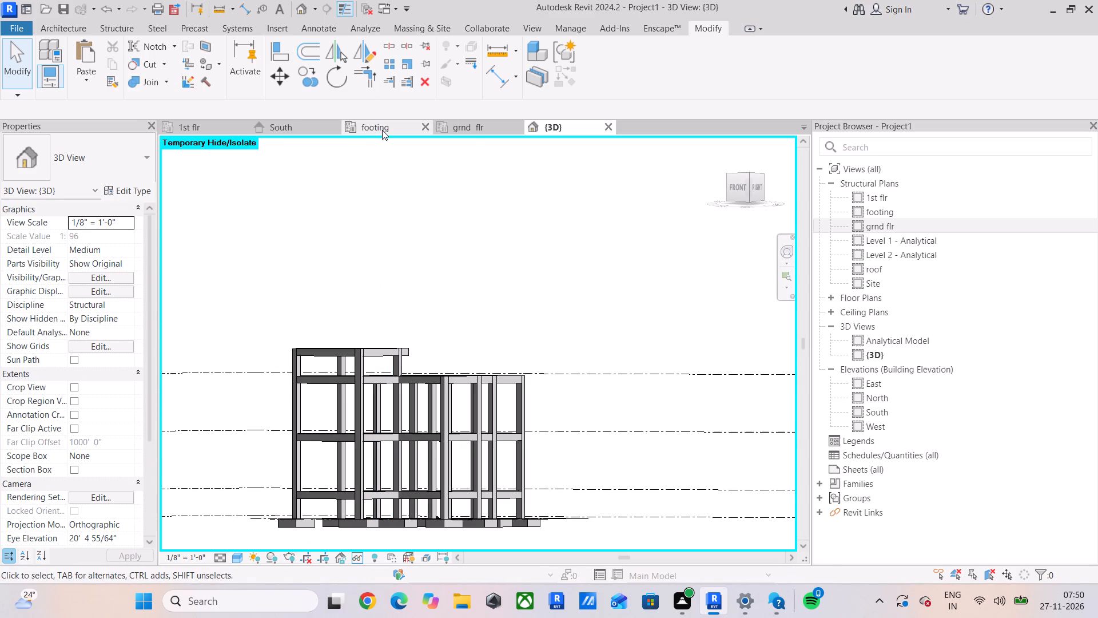
Draw a building section on the grnd flr plan, running between grids A and B past grids 1 to 7 and facing grid B.
{"action": "left_click", "coordinate": [476, 128]}
{"action": "scroll", "coordinate": [439, 327], "scroll_direction": "down", "scroll_amount": 4}
{"action": "middle_click_drag", "start_coordinate": [440, 326], "coordinate": [281, 272]}
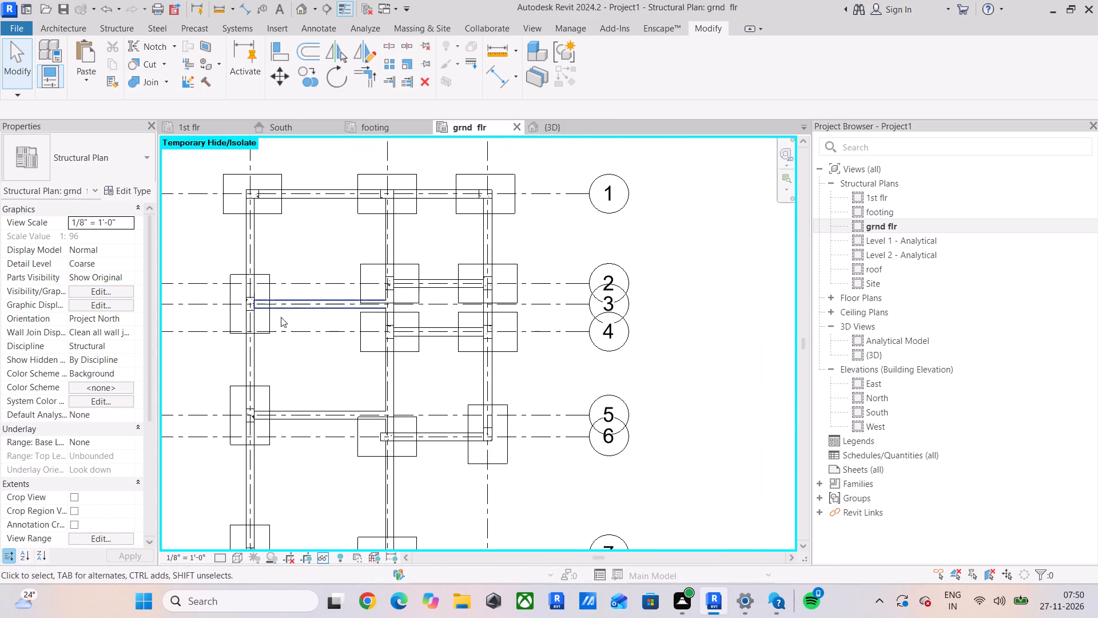
{"action": "scroll", "coordinate": [281, 329], "scroll_direction": "down", "scroll_amount": 4}
{"action": "middle_click_drag", "start_coordinate": [281, 331], "coordinate": [282, 318]}
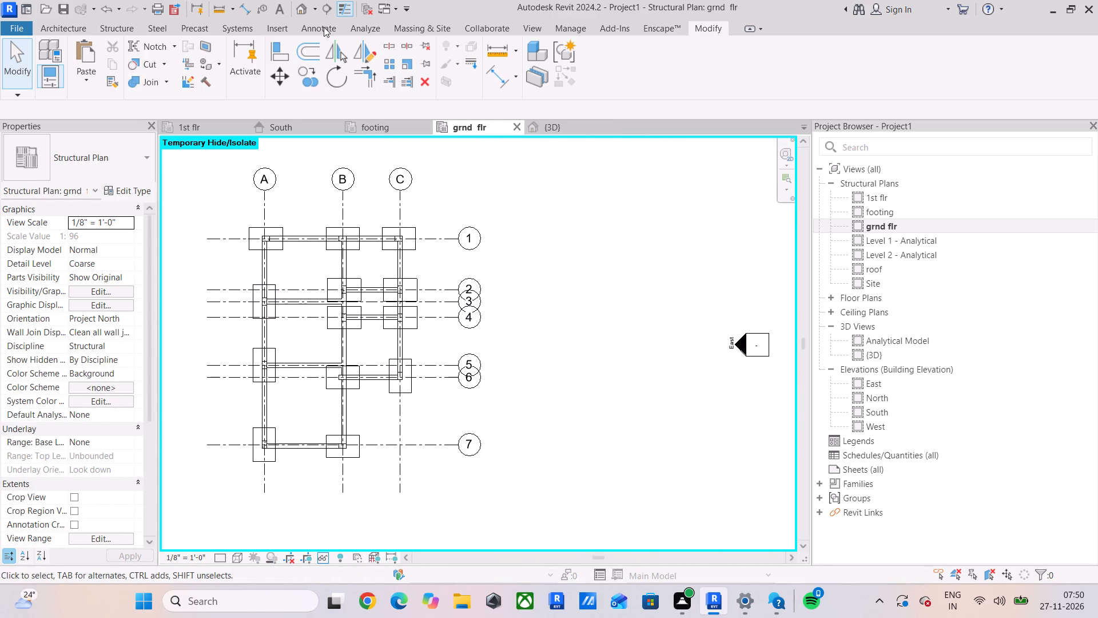
{"action": "left_click", "coordinate": [328, 10]}
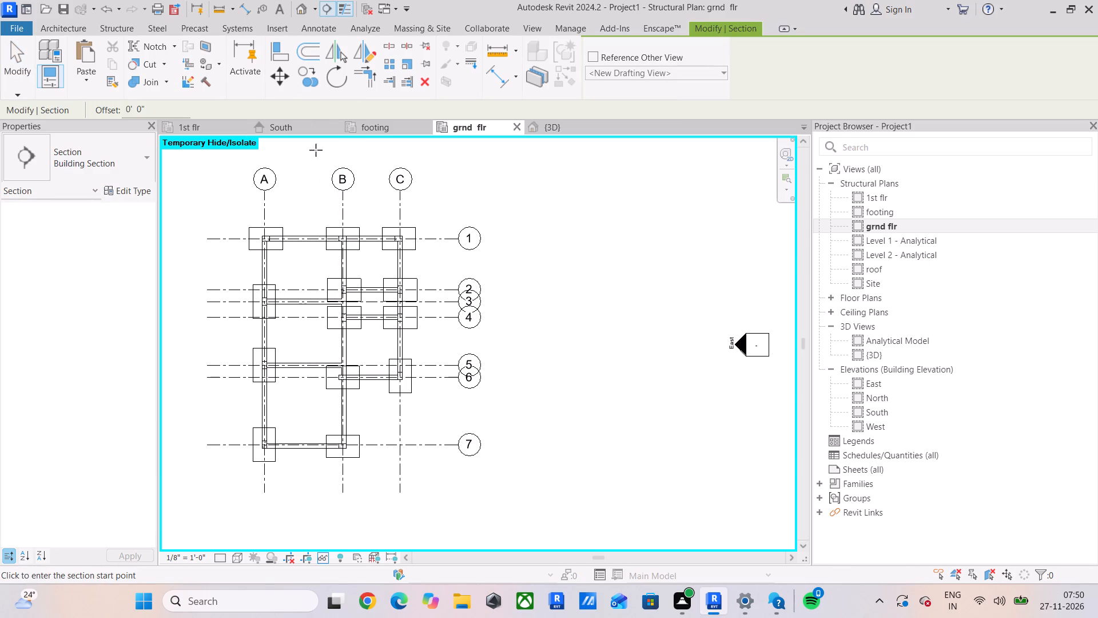
{"action": "left_click", "coordinate": [304, 172]}
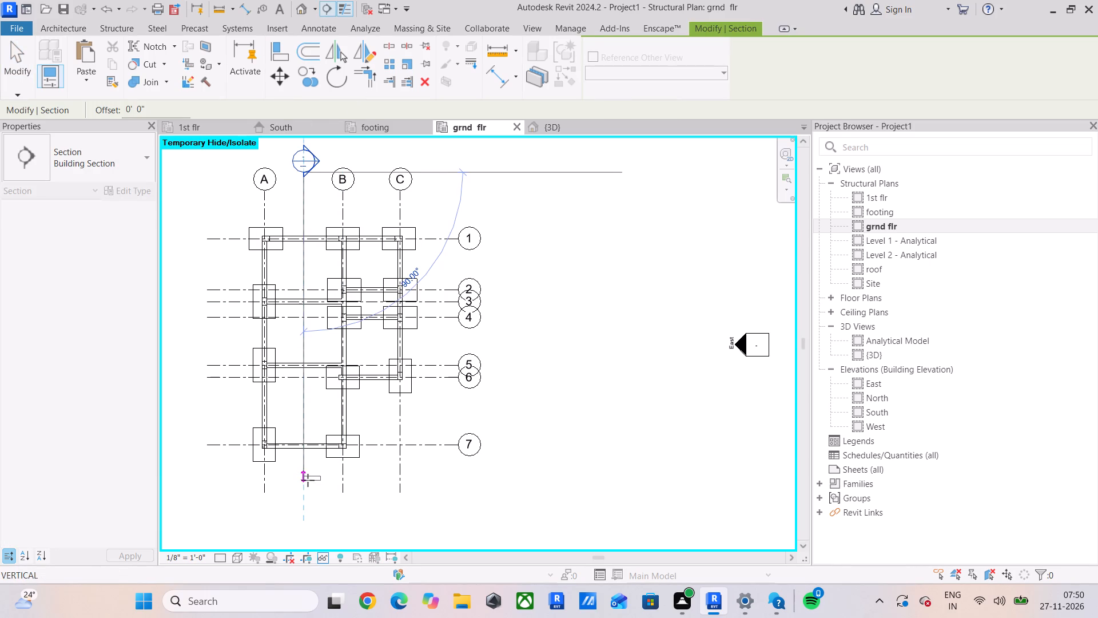
{"action": "left_click", "coordinate": [308, 488]}
{"action": "key", "text": "Escape"}
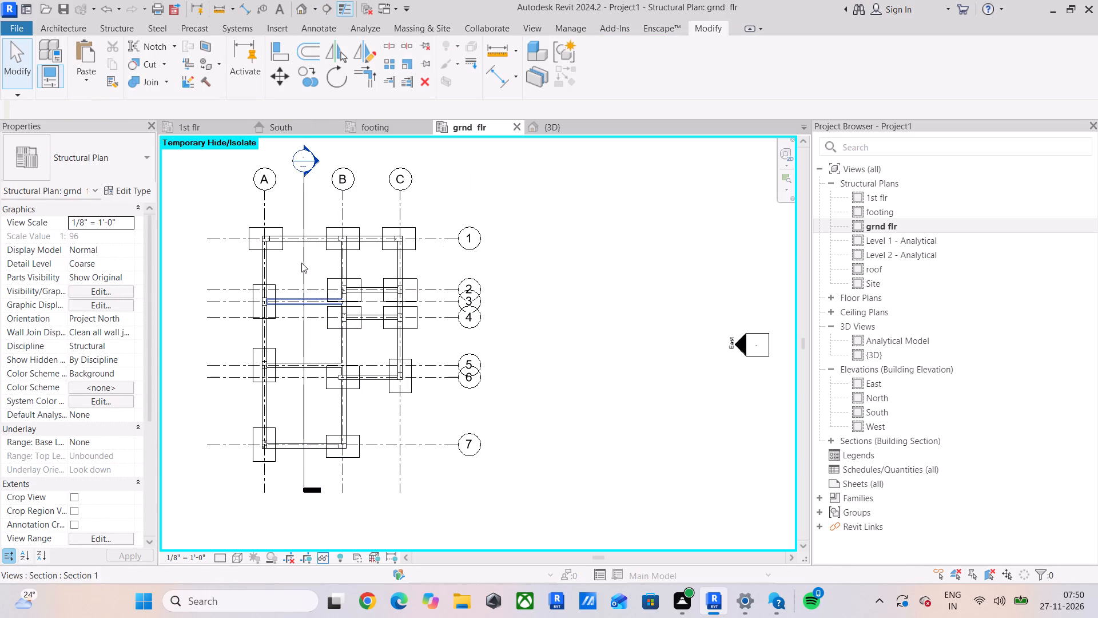
Draw a second building section on the grnd flr plan, running across grids A to C between grids 1 and 2 and facing grid 1.
{"action": "left_click", "coordinate": [323, 3]}
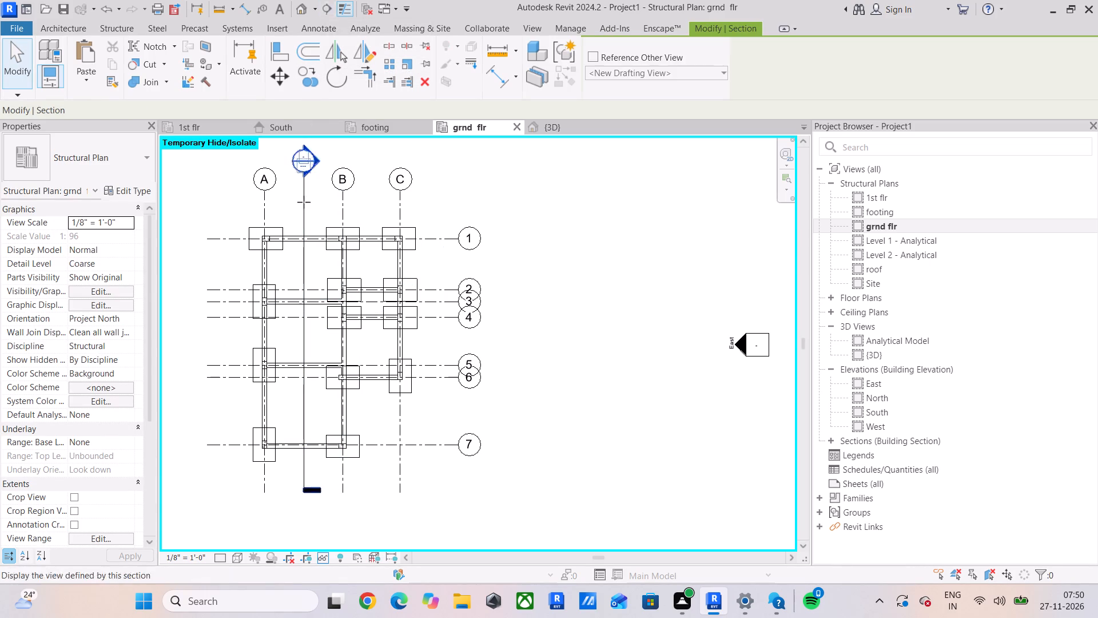
{"action": "left_click", "coordinate": [215, 267]}
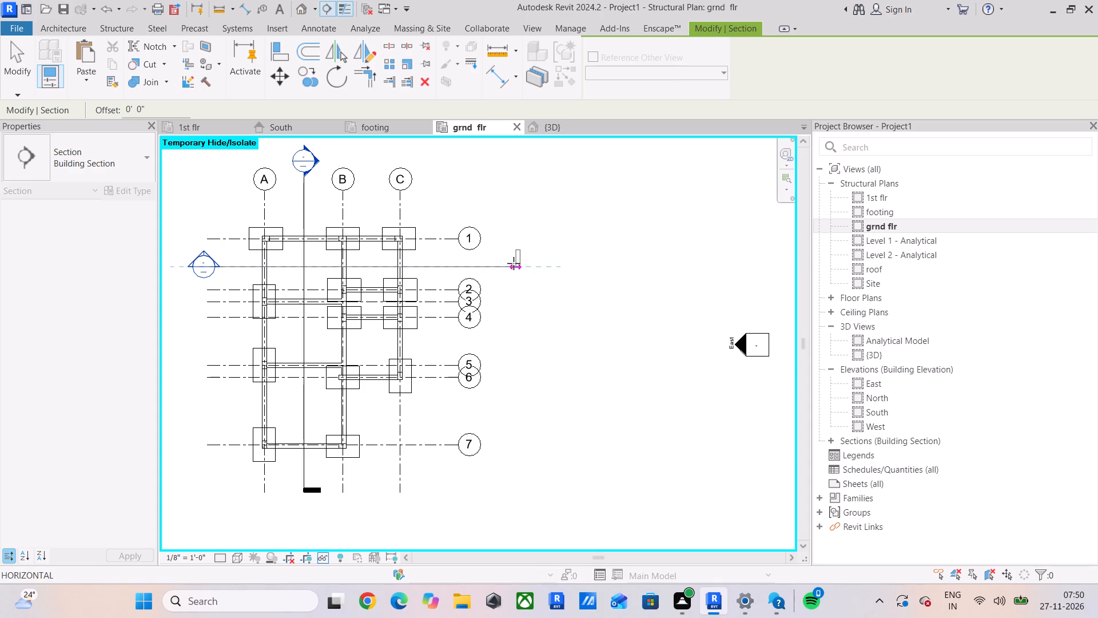
{"action": "left_click", "coordinate": [510, 264]}
{"action": "key", "text": "Escape"}
{"action": "key", "text": "Escape"}
{"action": "key", "text": "Escape"}
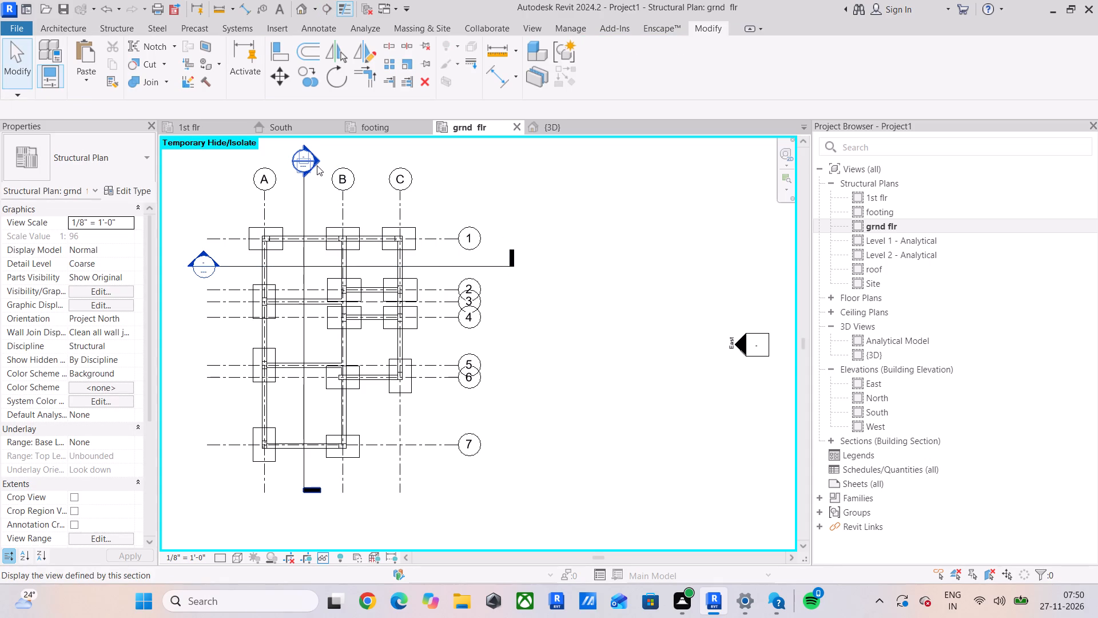
Open the Section 1 view and temporarily hide the linked NEW2 model in it.
{"action": "double_click", "coordinate": [317, 165]}
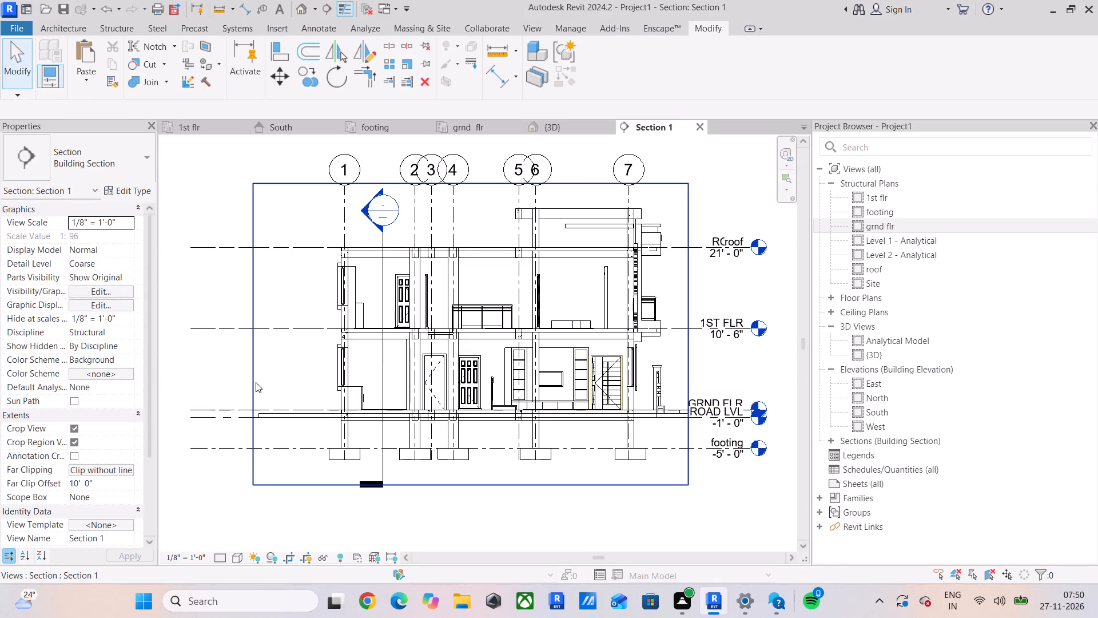
{"action": "left_click", "coordinate": [328, 355]}
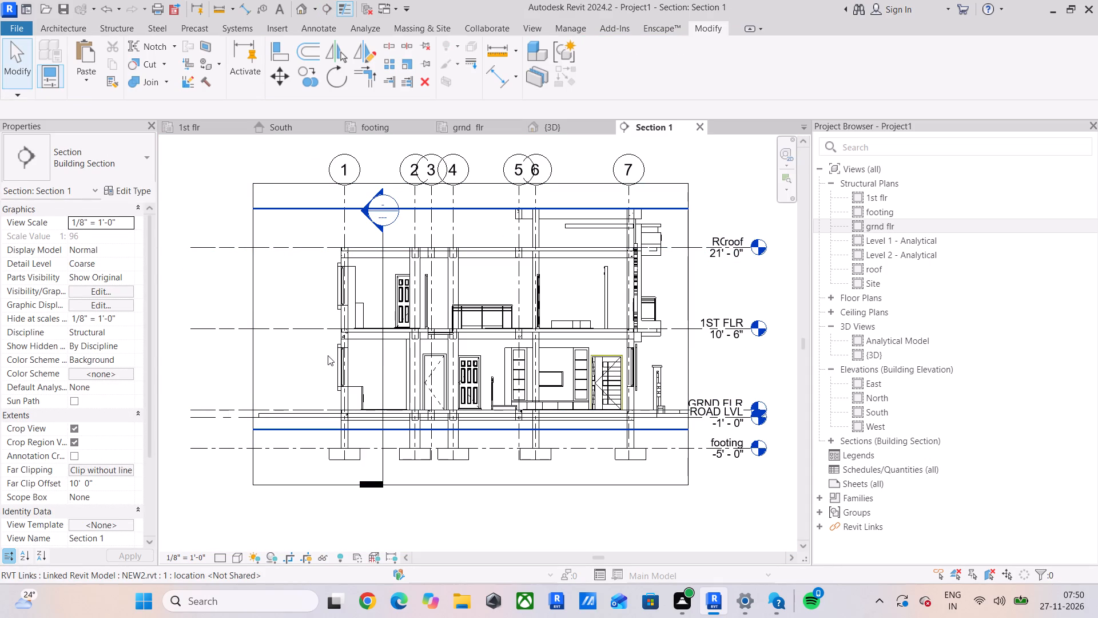
{"action": "type", "text": "HH"}
Examine the footings, columns, beams and raised bay against the levels and grids in Section 1.
{"action": "scroll", "coordinate": [341, 359], "scroll_direction": "up", "scroll_amount": 3}
{"action": "middle_click_drag", "start_coordinate": [344, 360], "coordinate": [248, 340]}
{"action": "scroll", "coordinate": [252, 338], "scroll_direction": "down", "scroll_amount": 4}
{"action": "middle_click_drag", "start_coordinate": [260, 335], "coordinate": [254, 357]}
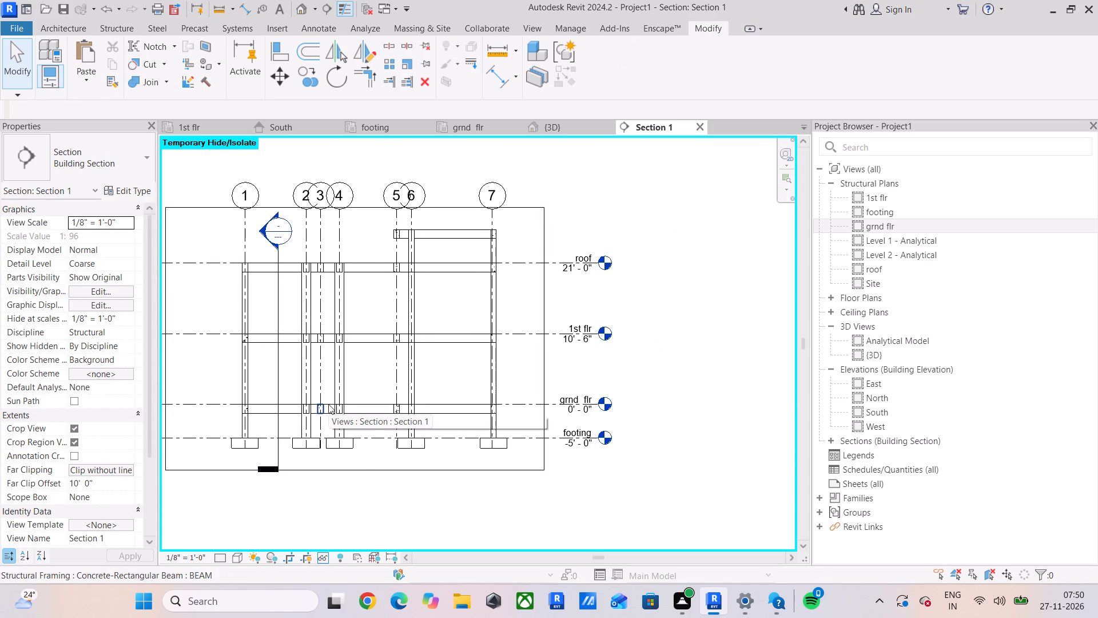
{"action": "scroll", "coordinate": [366, 471], "scroll_direction": "up", "scroll_amount": 5}
{"action": "scroll", "coordinate": [235, 375], "scroll_direction": "up", "scroll_amount": 4}
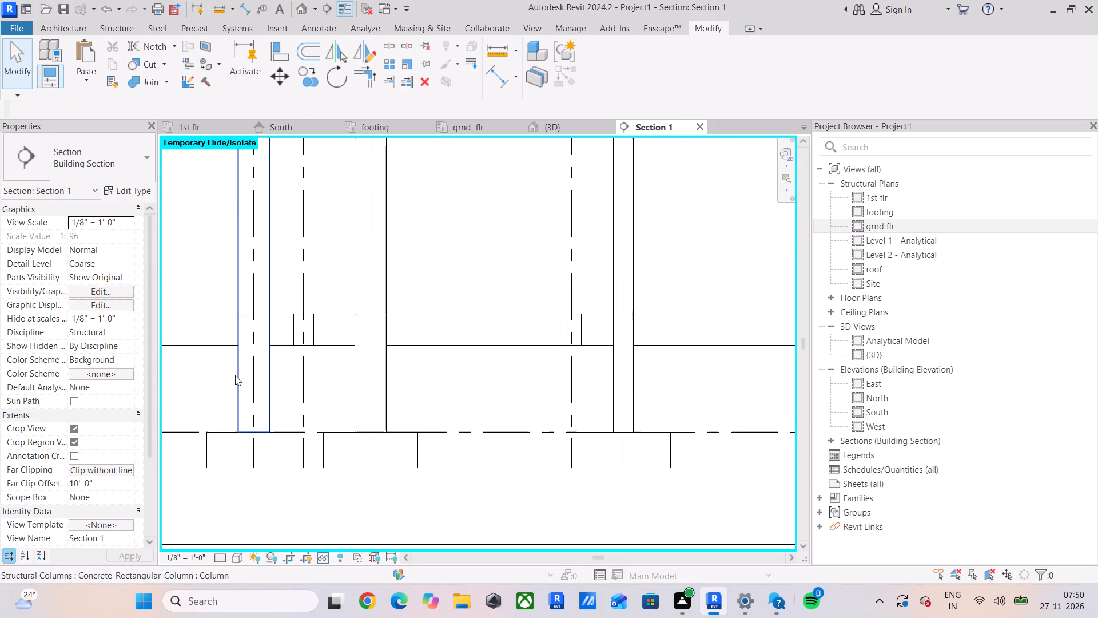
{"action": "scroll", "coordinate": [284, 358], "scroll_direction": "down", "scroll_amount": 4}
{"action": "middle_click_drag", "start_coordinate": [284, 357], "coordinate": [333, 410]}
{"action": "scroll", "coordinate": [335, 410], "scroll_direction": "down", "scroll_amount": 3}
{"action": "middle_click_drag", "start_coordinate": [335, 410], "coordinate": [351, 423]}
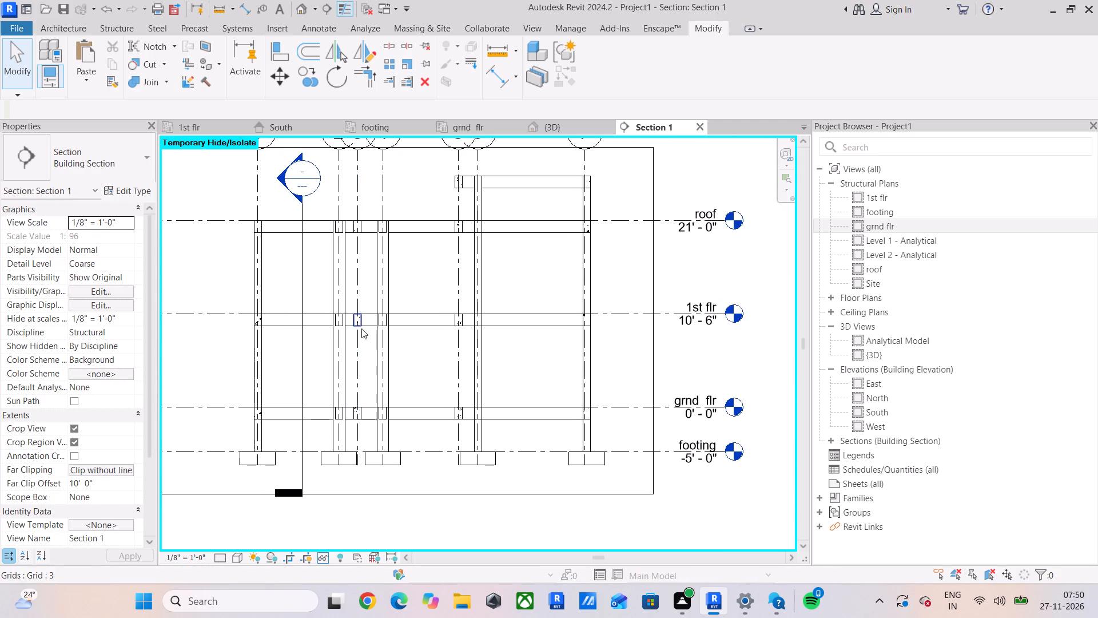
{"action": "scroll", "coordinate": [322, 262], "scroll_direction": "up", "scroll_amount": 5}
{"action": "scroll", "coordinate": [322, 259], "scroll_direction": "down", "scroll_amount": 1}
{"action": "scroll", "coordinate": [429, 320], "scroll_direction": "down", "scroll_amount": 4}
{"action": "middle_click_drag", "start_coordinate": [446, 328], "coordinate": [230, 327]}
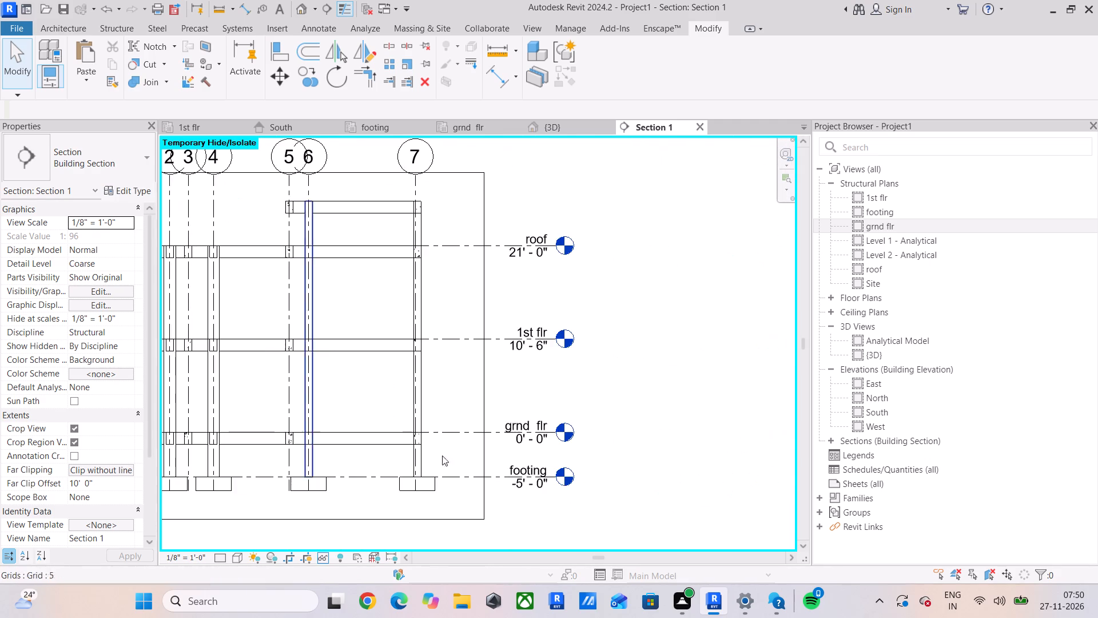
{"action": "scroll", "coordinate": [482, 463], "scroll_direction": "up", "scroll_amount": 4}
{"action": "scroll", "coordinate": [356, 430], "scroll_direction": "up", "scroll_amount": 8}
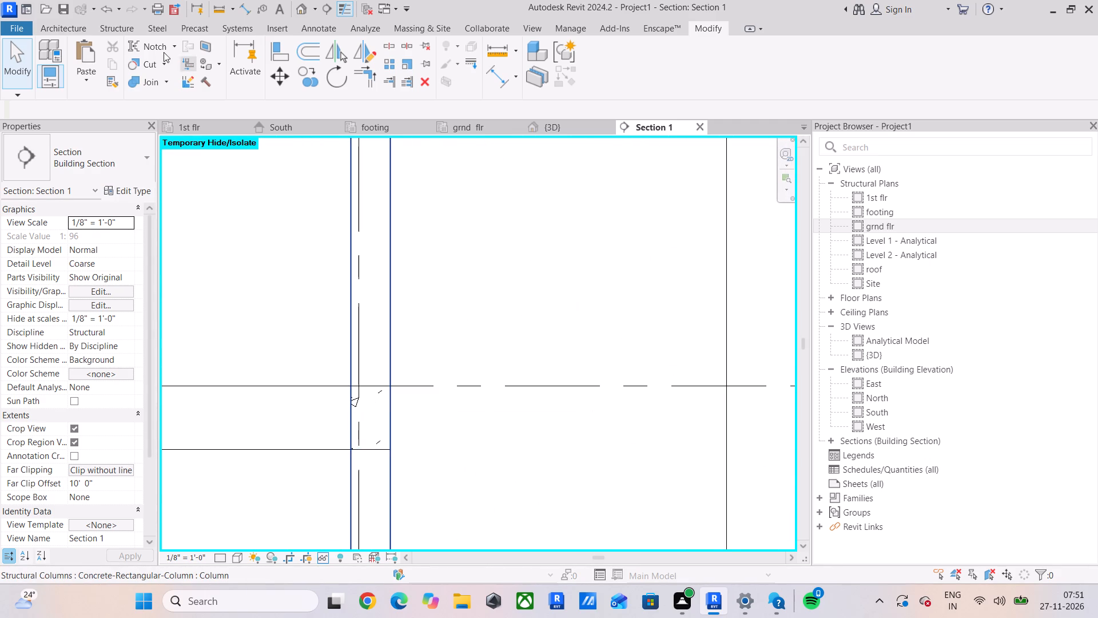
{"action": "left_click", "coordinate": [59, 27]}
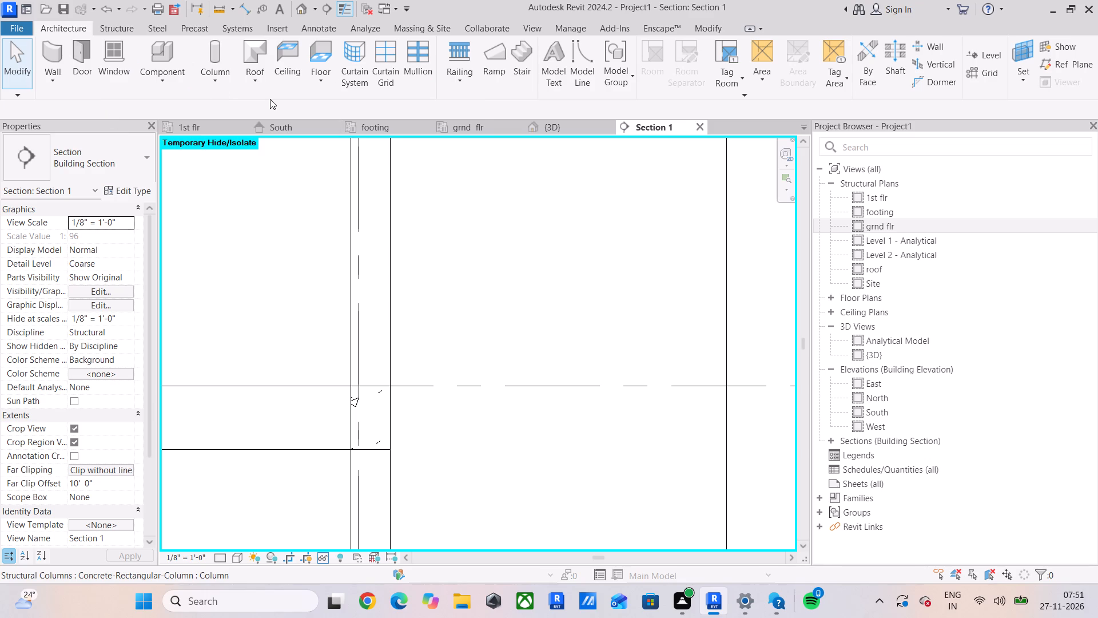
Switch to the 3D view and frame the footings and lower beams of the structure.
{"action": "left_click", "coordinate": [551, 133]}
{"action": "middle_click_drag", "start_coordinate": [415, 328], "coordinate": [425, 374], "text": "shift"}
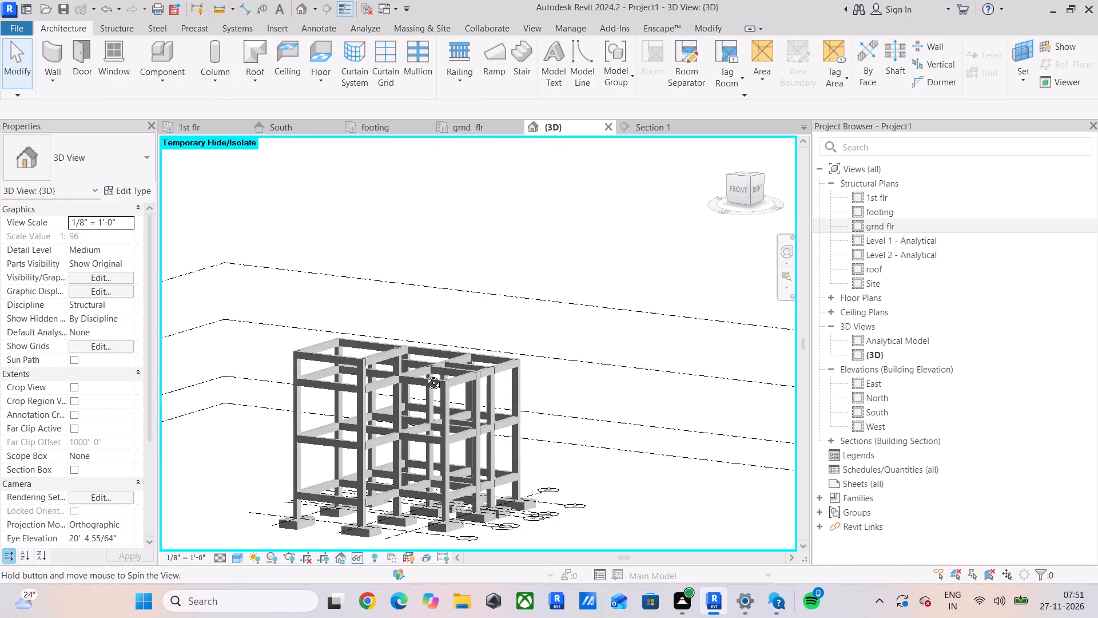
{"action": "middle_click_drag", "start_coordinate": [425, 374], "coordinate": [427, 380], "text": "shift"}
{"action": "middle_click_drag", "start_coordinate": [426, 379], "coordinate": [405, 198]}
{"action": "scroll", "coordinate": [264, 337], "scroll_direction": "up", "scroll_amount": 5}
{"action": "middle_click_drag", "start_coordinate": [303, 292], "coordinate": [283, 343]}
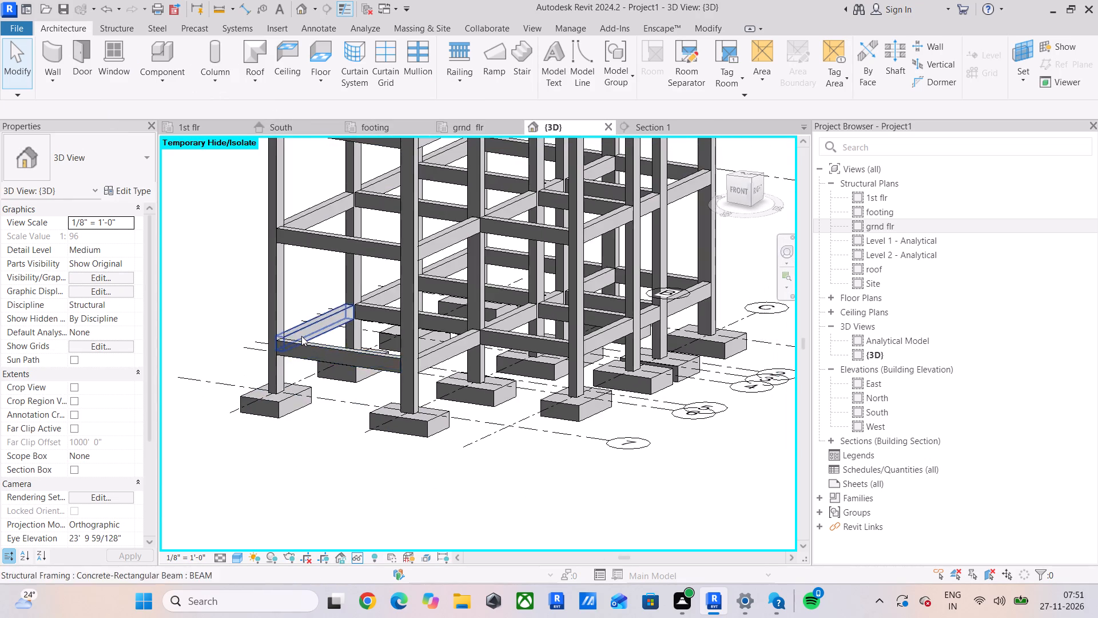
{"action": "middle_click_drag", "start_coordinate": [301, 335], "coordinate": [269, 360]}
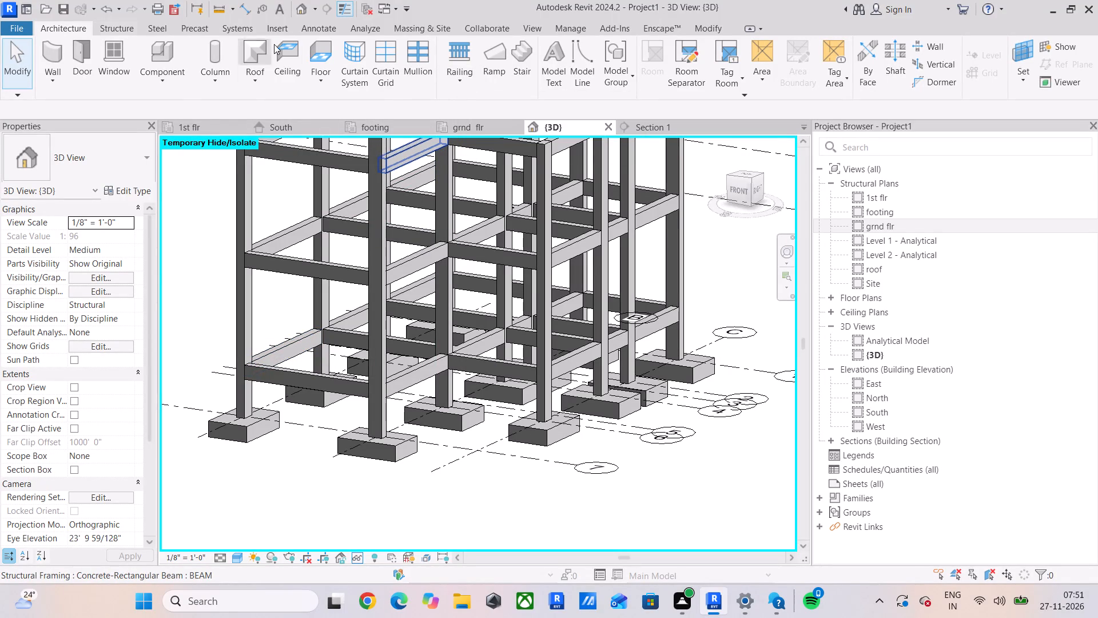
Add a rebar cover setting named BEAM COVER with a 25 mm cover.
{"action": "left_click", "coordinate": [124, 28]}
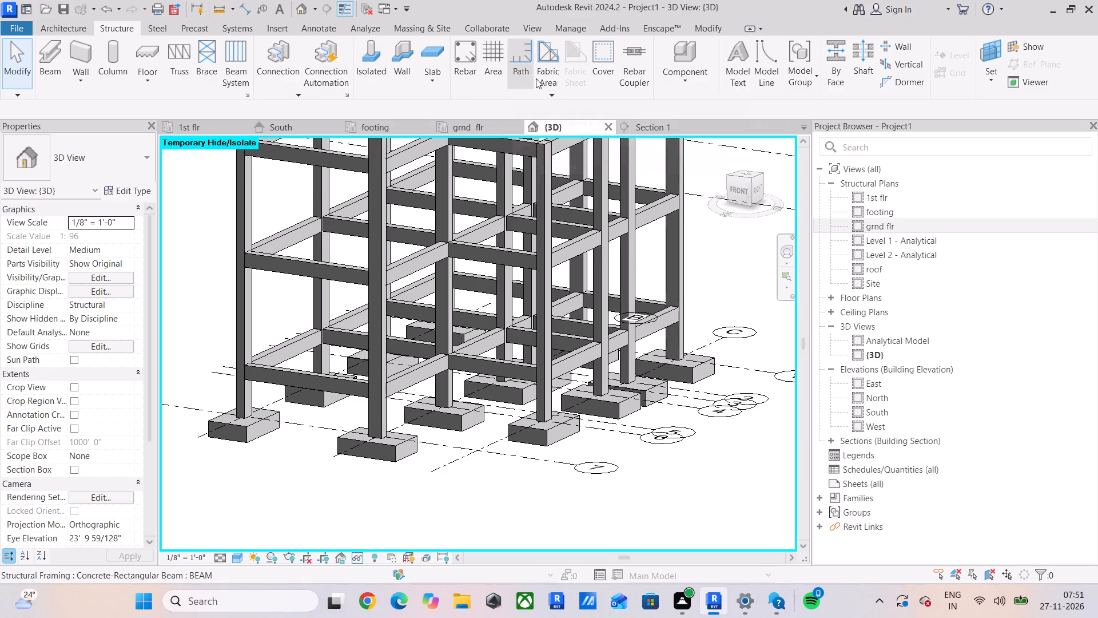
{"action": "left_click", "coordinate": [611, 64]}
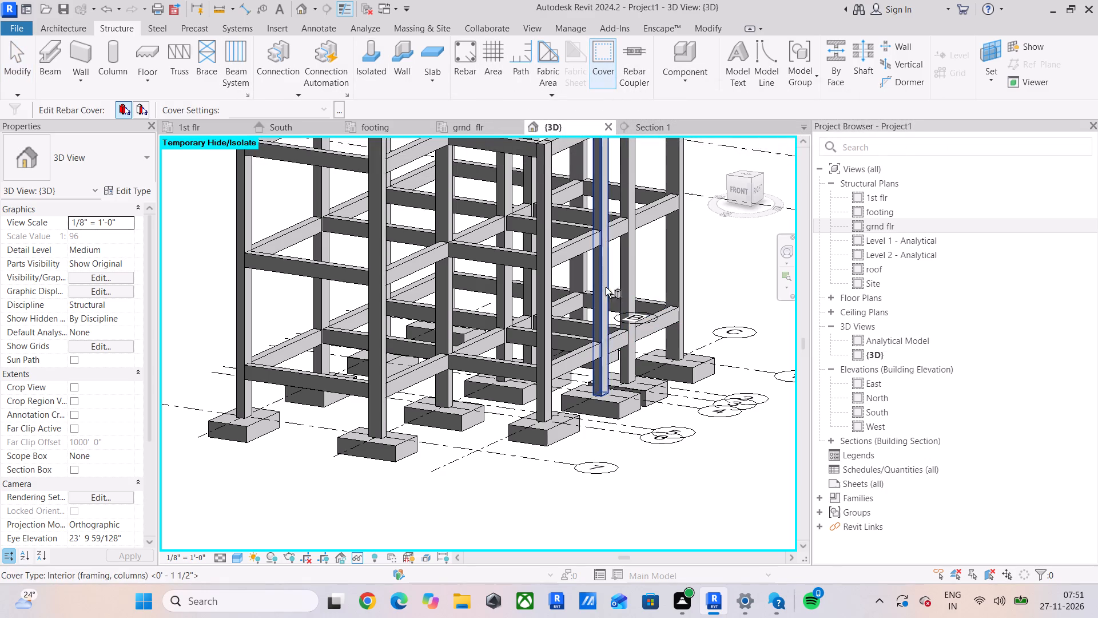
{"action": "left_click", "coordinate": [339, 106]}
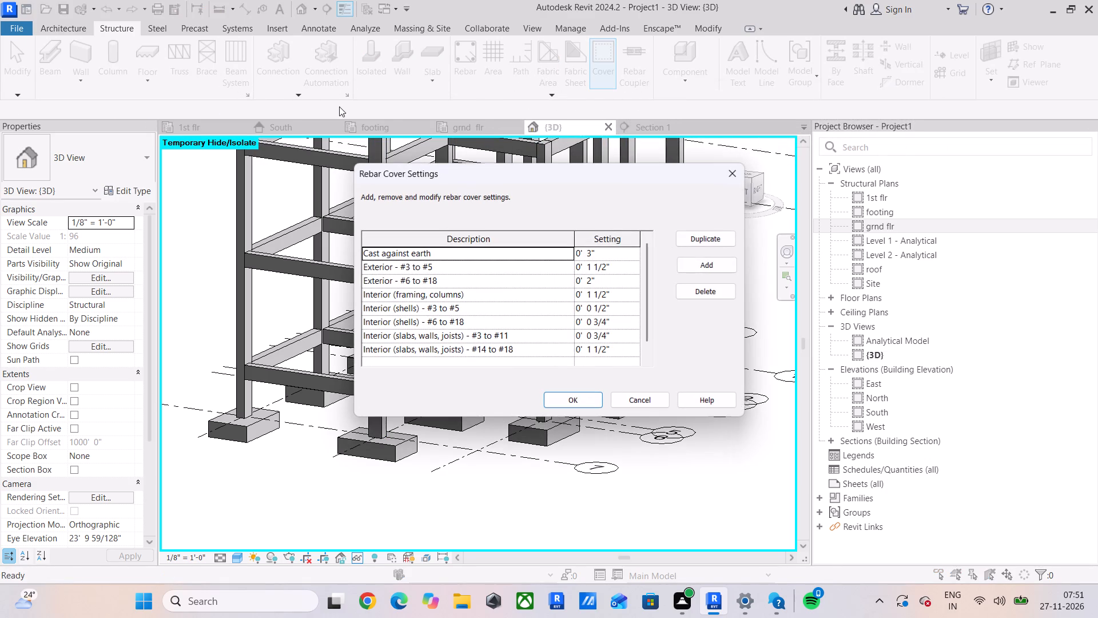
{"action": "left_click", "coordinate": [697, 258]}
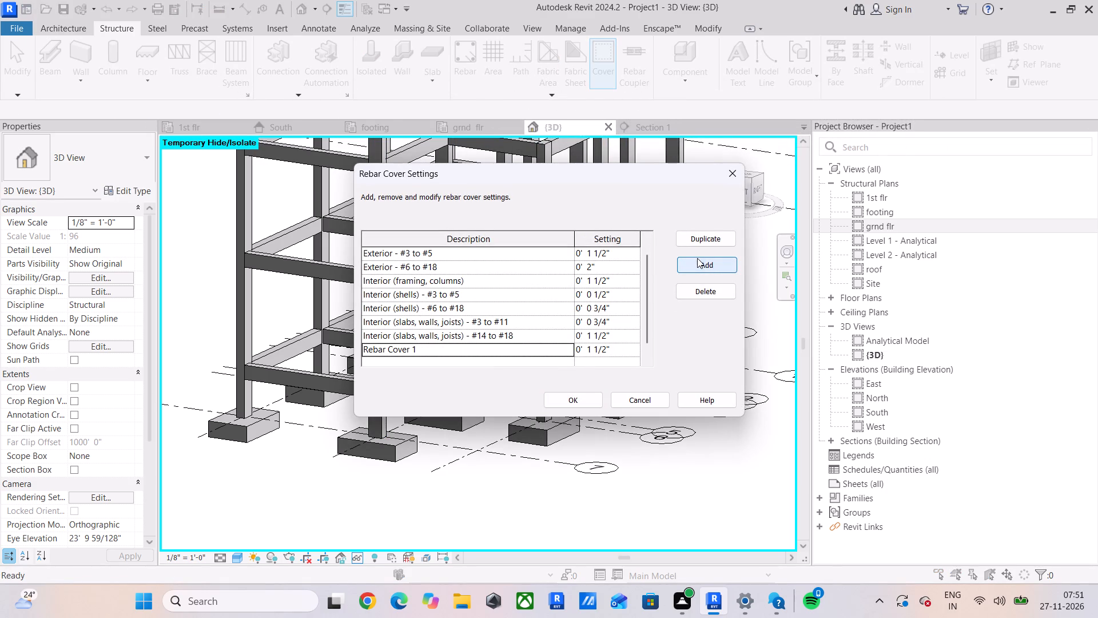
{"action": "left_click", "coordinate": [482, 346]}
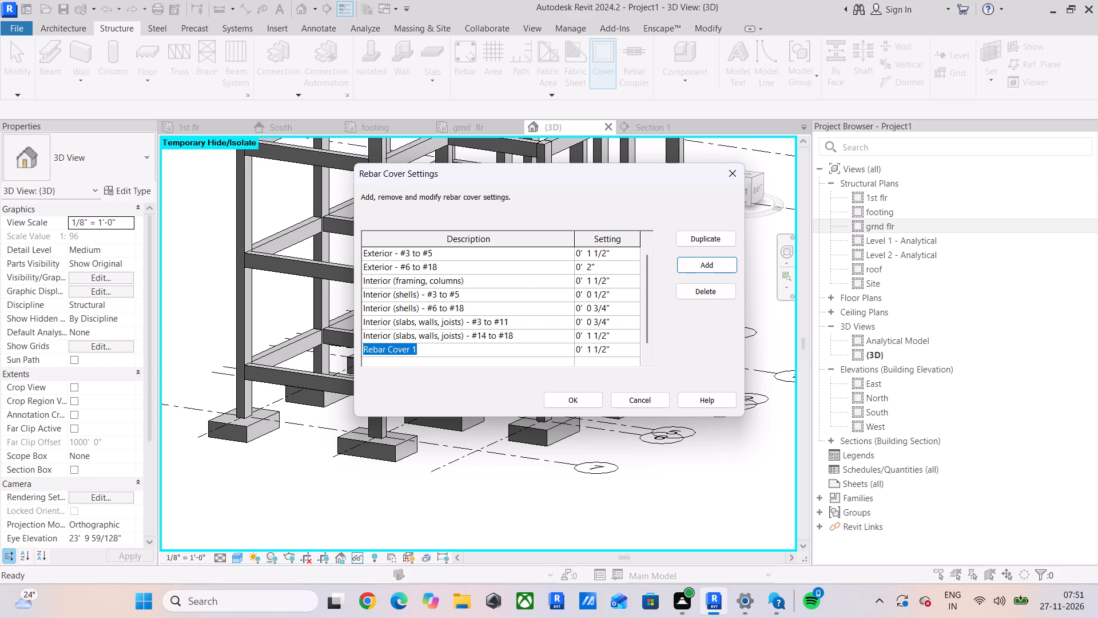
{"action": "type", "text": "BEAM"}
{"action": "key", "text": "space"}
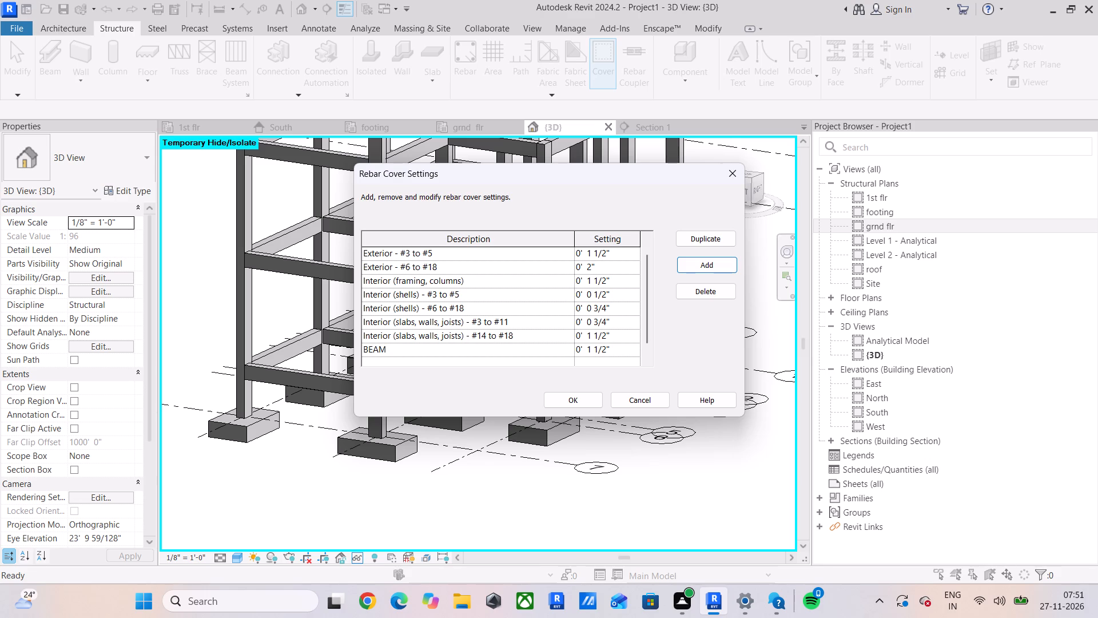
{"action": "key", "text": "v"}
{"action": "key", "text": "BackSpace"}
{"action": "type", "text": "COVER"}
{"action": "key", "text": "Return"}
{"action": "left_click", "coordinate": [625, 351]}
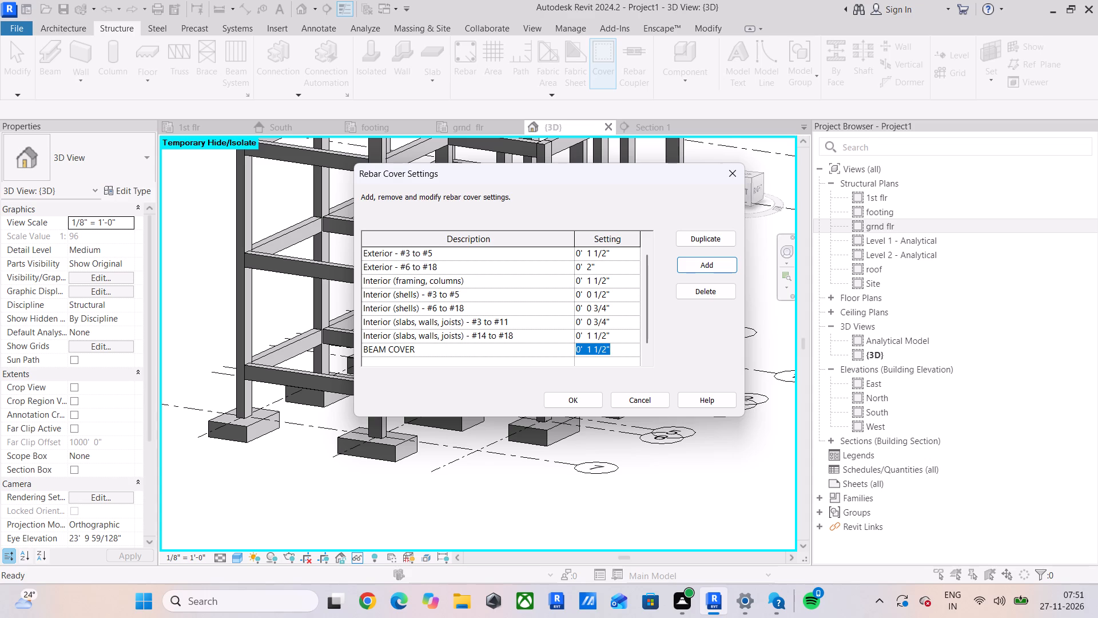
{"action": "type", "text": "25MM"}
{"action": "key", "text": "Return"}
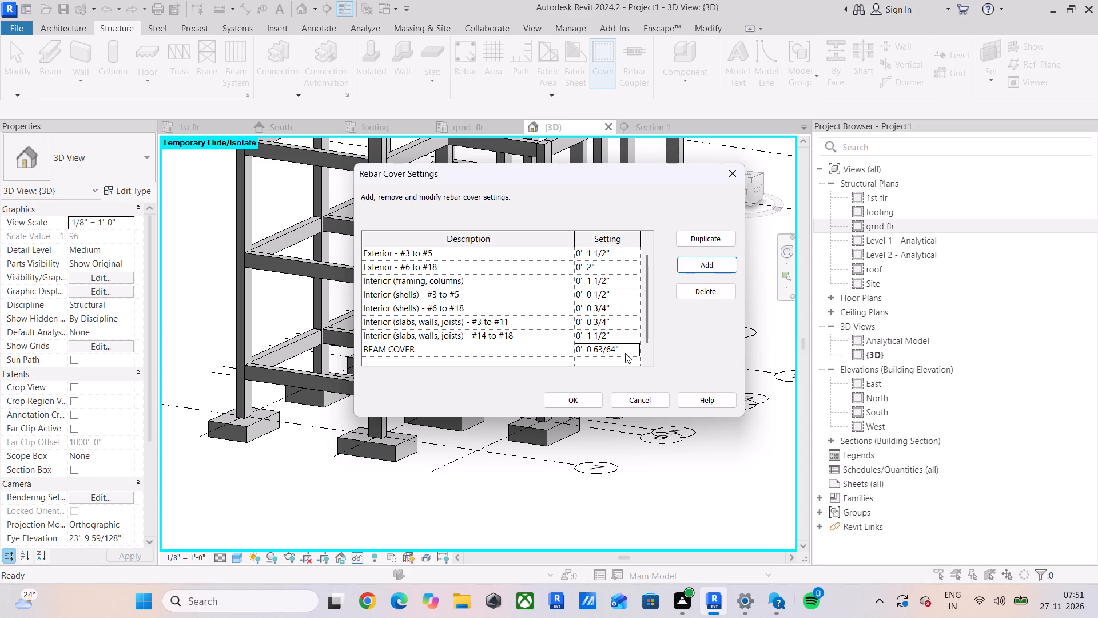
{"action": "left_click", "coordinate": [584, 405]}
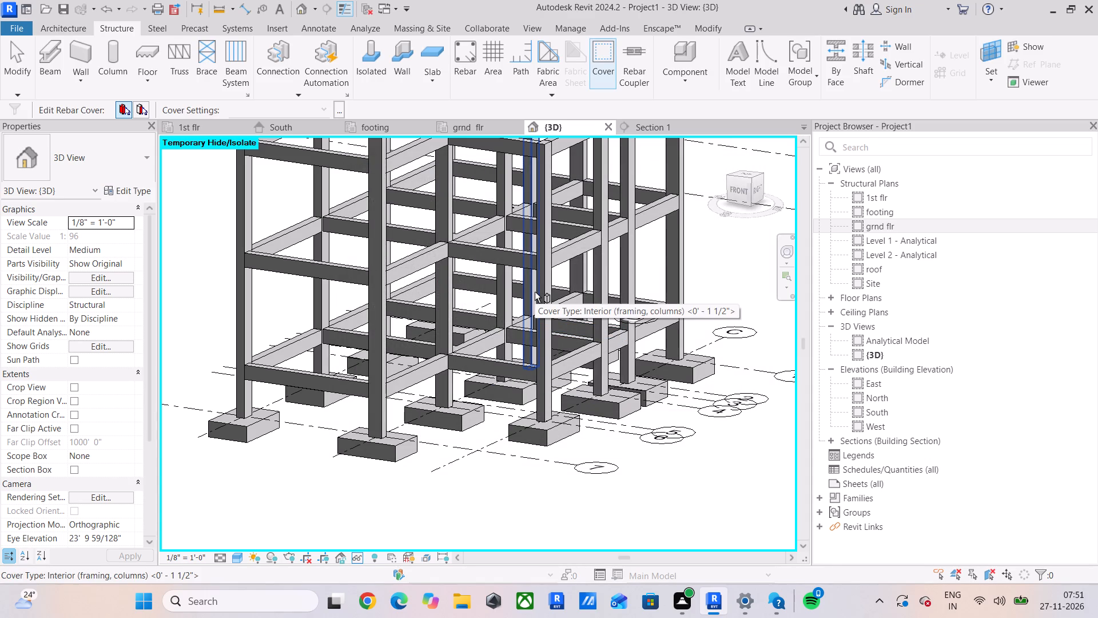
Assign the BEAM COVER rebar cover to the grnd flr beam along grid 7 and the adjoining perpendicular beam at its corner column.
{"action": "left_click", "coordinate": [279, 379]}
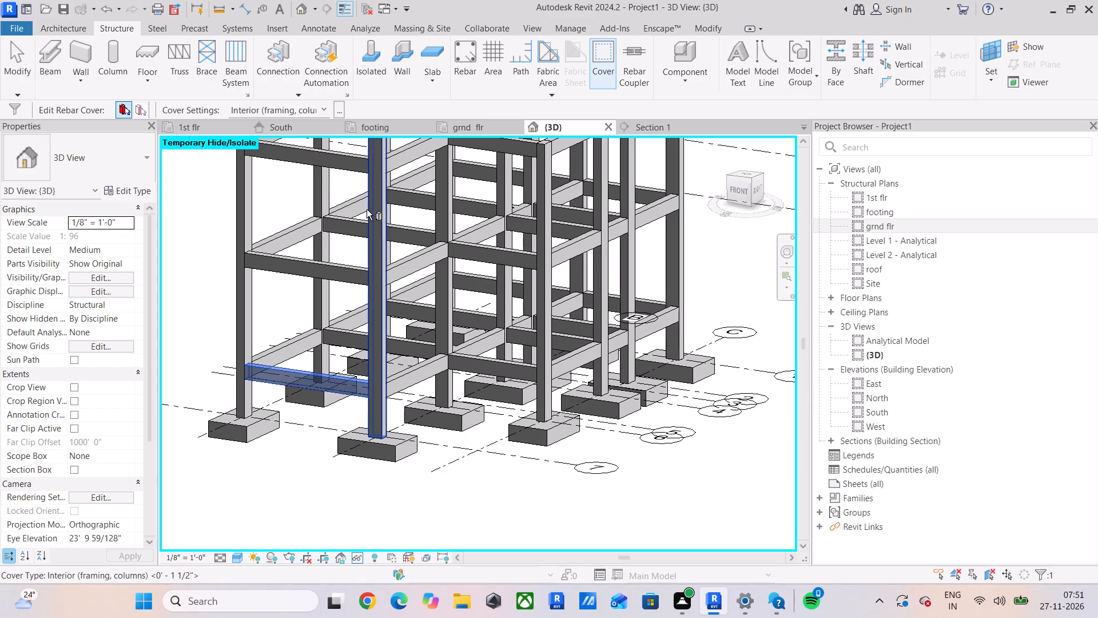
{"action": "left_click", "coordinate": [327, 111]}
{"action": "left_click", "coordinate": [280, 124]}
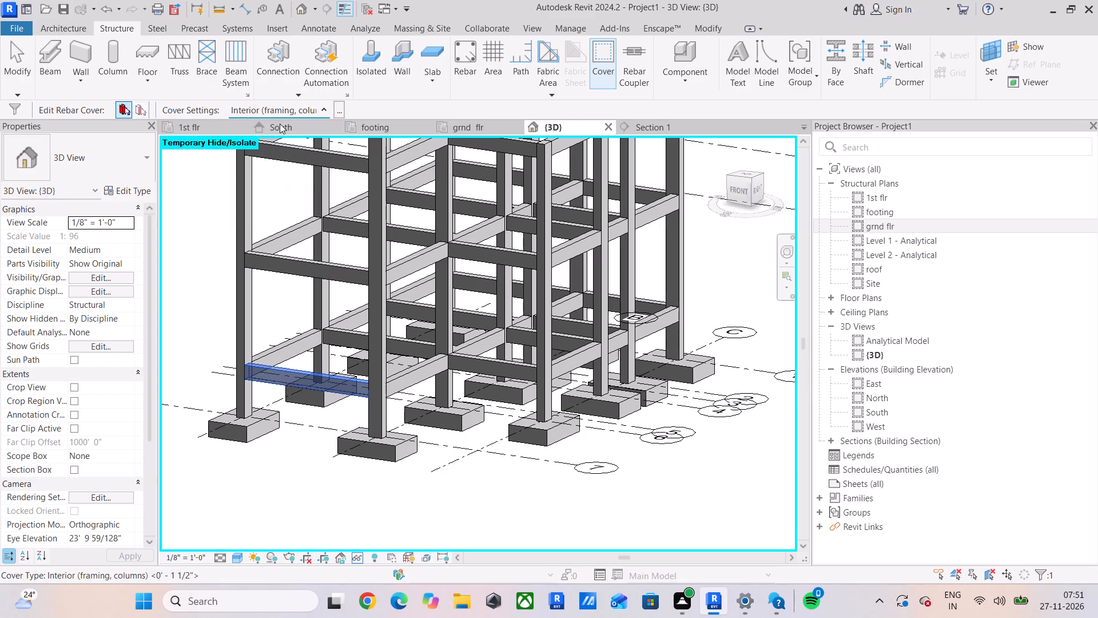
{"action": "left_click", "coordinate": [413, 366]}
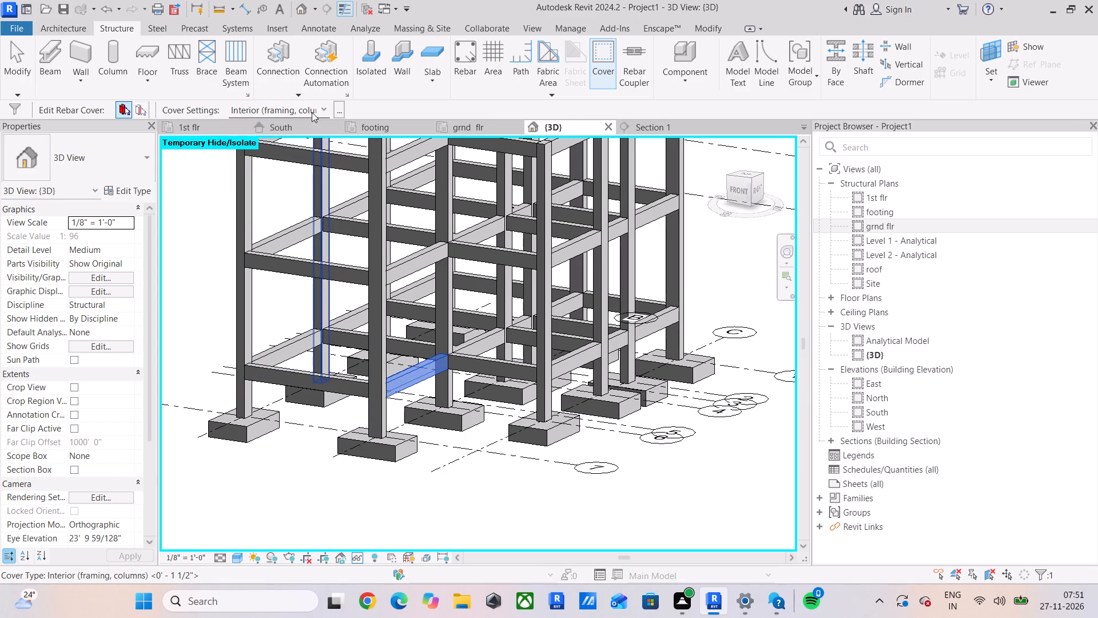
{"action": "left_click", "coordinate": [312, 112]}
{"action": "left_click", "coordinate": [298, 127]}
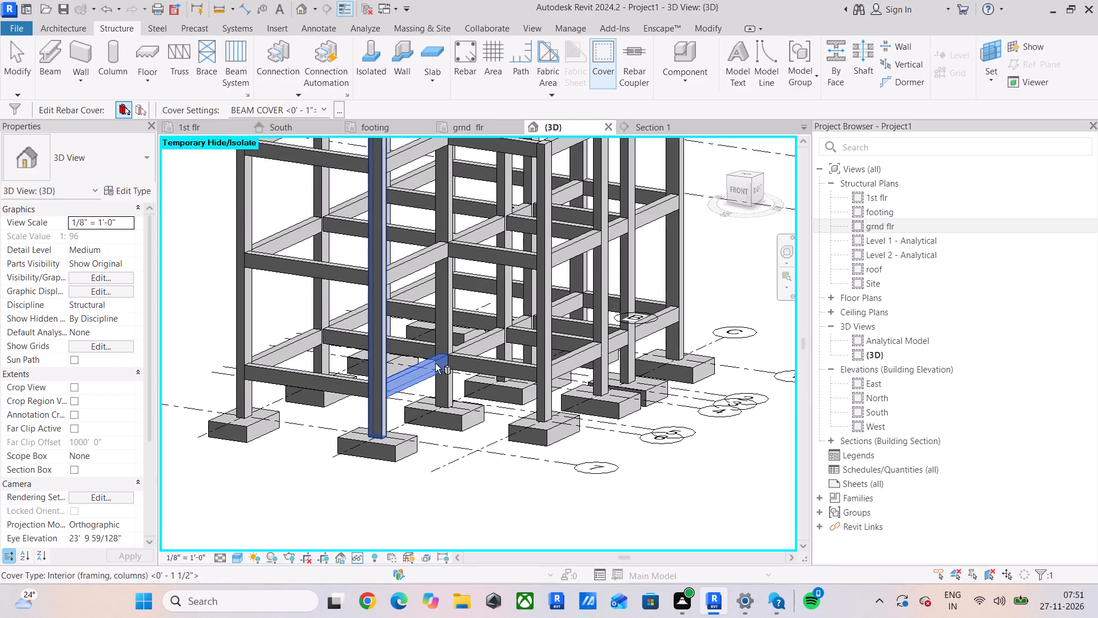
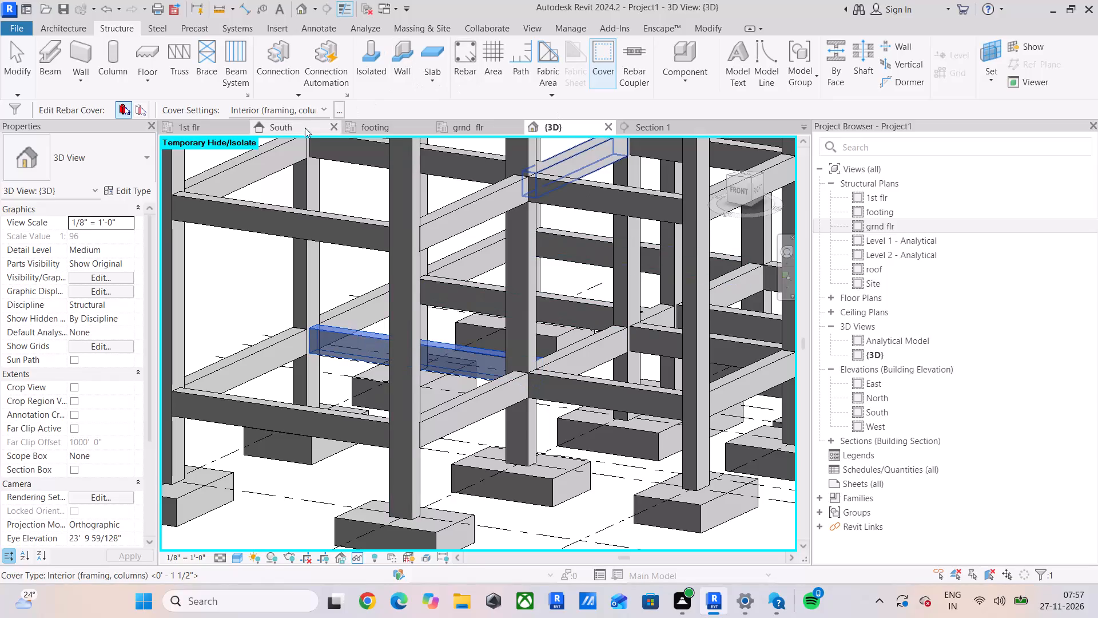
Assign the BEAM COVER <0' - 1"> rebar cover to the selected lowest-tier beam and the three lowest-tier beams behind it.
{"action": "left_click", "coordinate": [325, 109]}
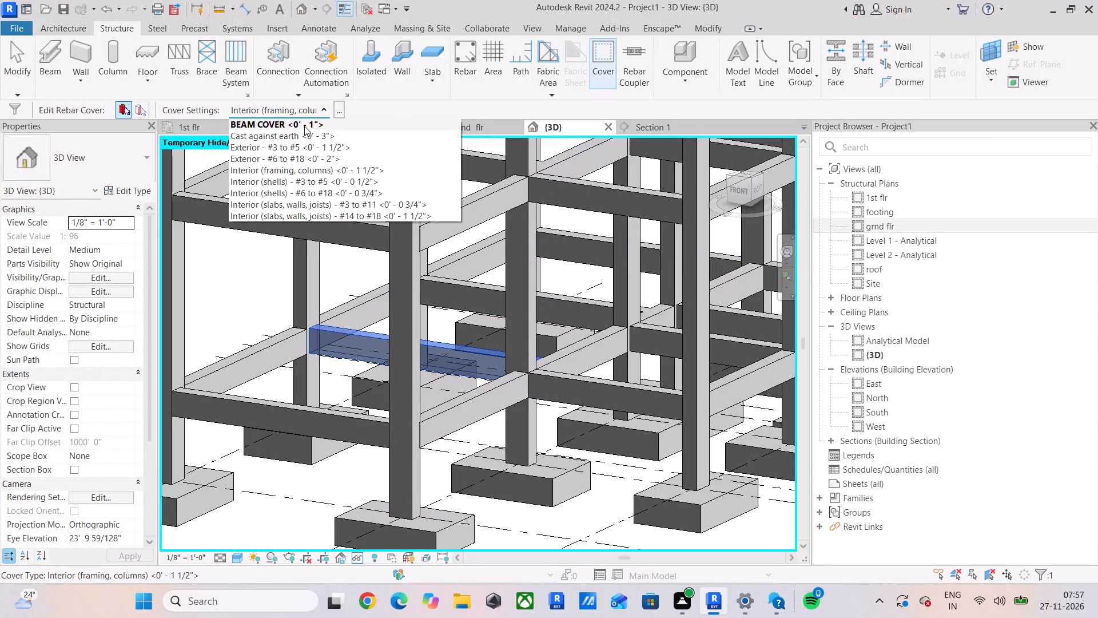
{"action": "left_click", "coordinate": [304, 125]}
{"action": "left_click", "coordinate": [362, 298]}
{"action": "left_click", "coordinate": [321, 107]}
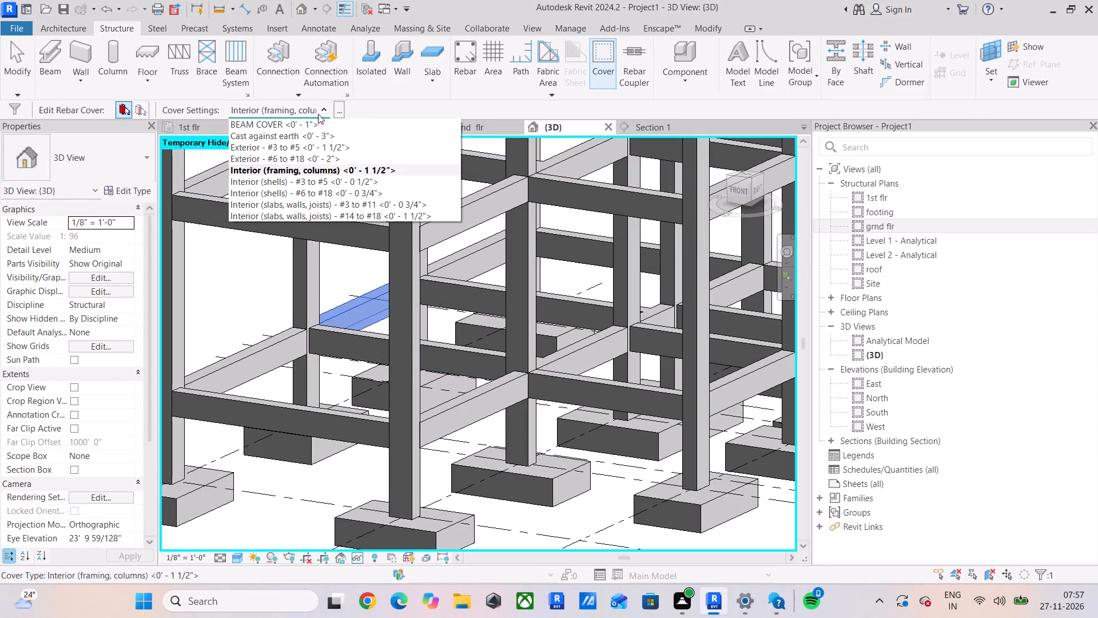
{"action": "left_click", "coordinate": [310, 128]}
{"action": "left_click", "coordinate": [461, 256]}
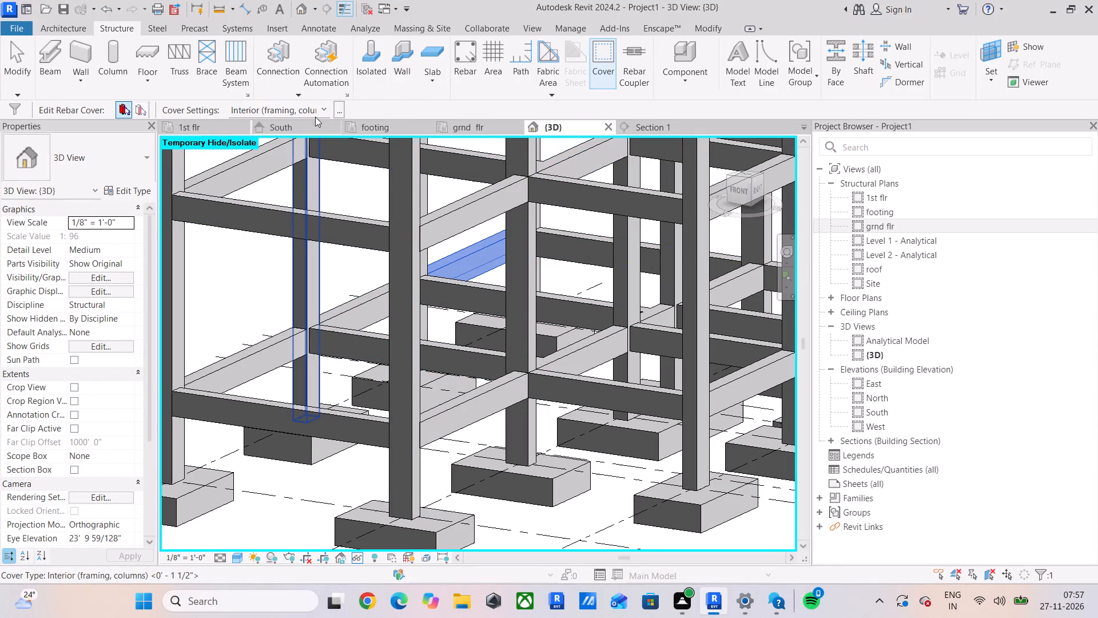
{"action": "left_click", "coordinate": [322, 107]}
{"action": "left_click", "coordinate": [303, 120]}
{"action": "left_click", "coordinate": [452, 287]}
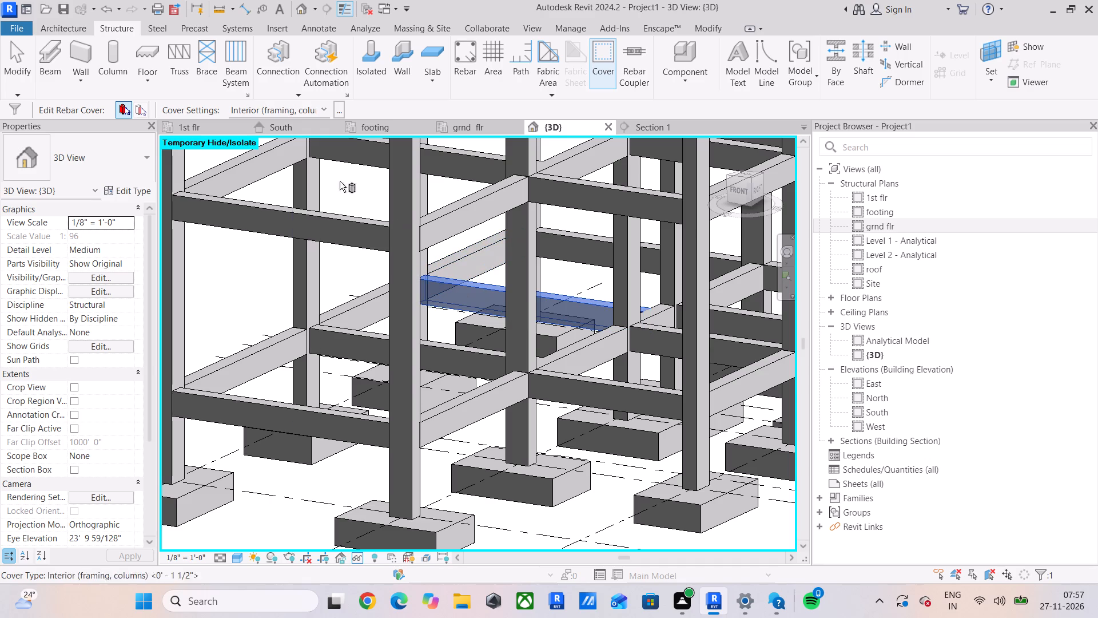
{"action": "left_click", "coordinate": [321, 110]}
{"action": "left_click", "coordinate": [313, 125]}
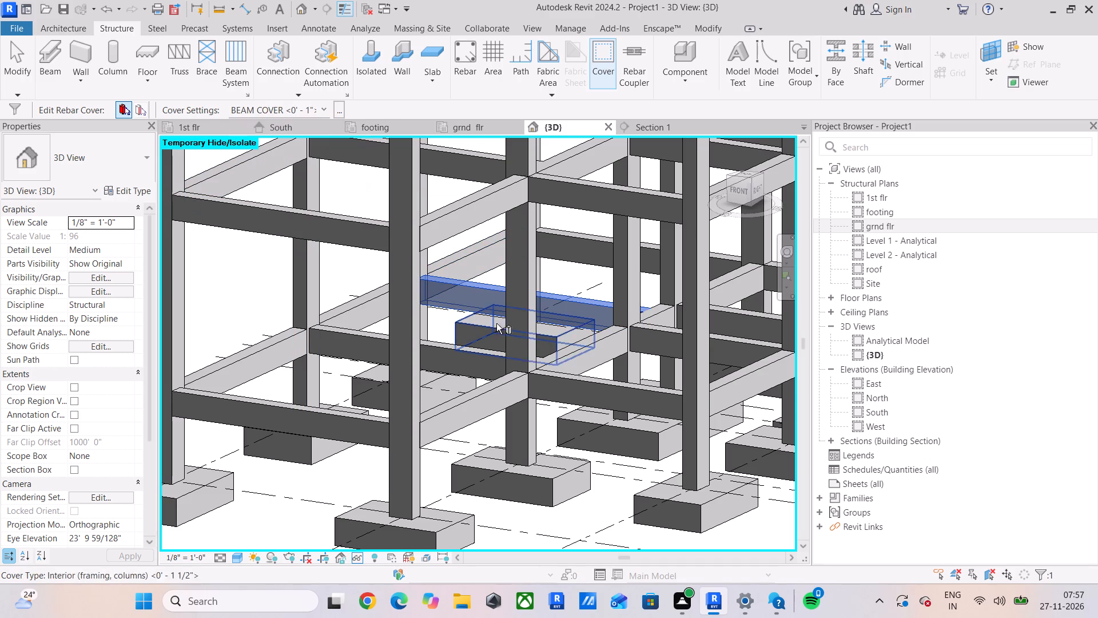
Apply BEAM COVER <0' - 1"> to the central lowest-tier cross beam and the front beam meeting it.
{"action": "left_click", "coordinate": [583, 339]}
{"action": "left_click", "coordinate": [311, 105]}
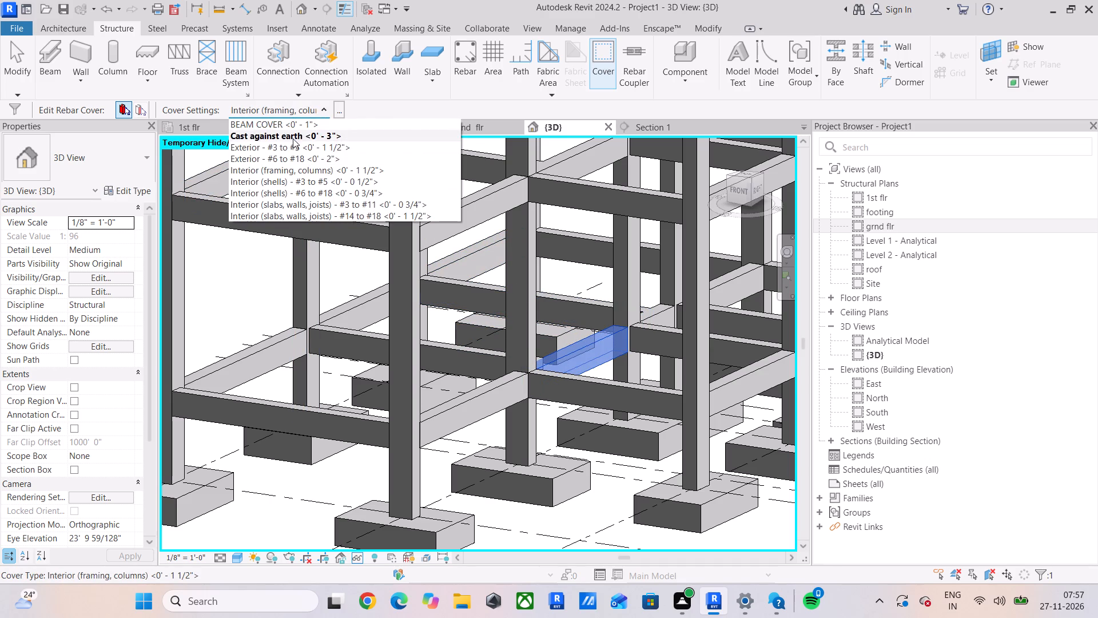
{"action": "left_click", "coordinate": [292, 128]}
{"action": "left_click", "coordinate": [574, 380]}
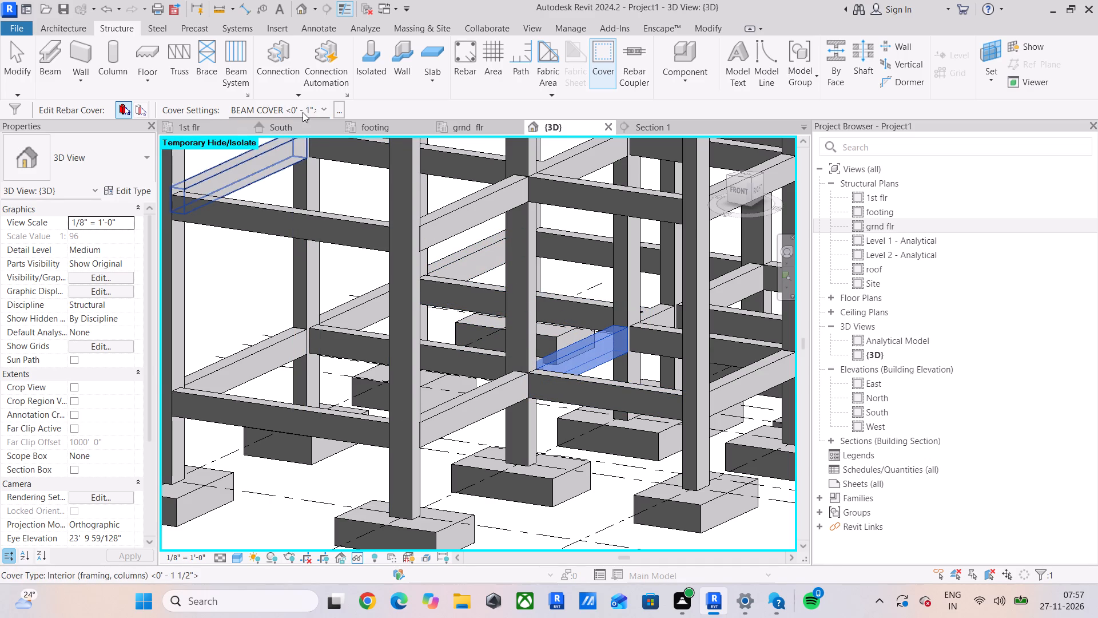
{"action": "left_click", "coordinate": [303, 112]}
{"action": "left_click", "coordinate": [289, 127]}
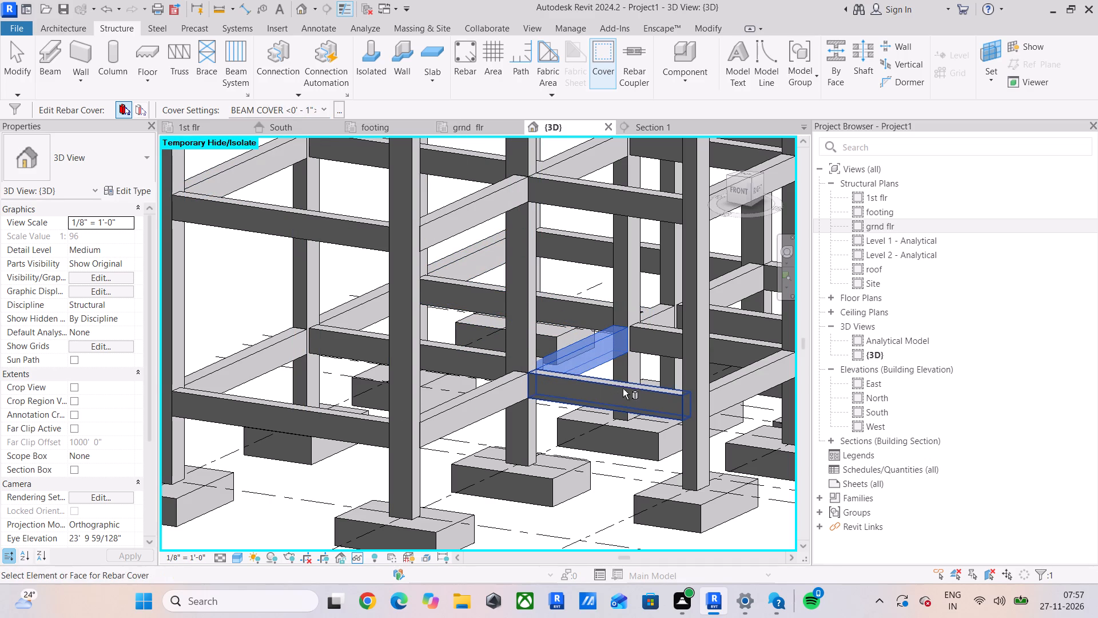
{"action": "left_click", "coordinate": [623, 388]}
{"action": "left_click", "coordinate": [314, 107]}
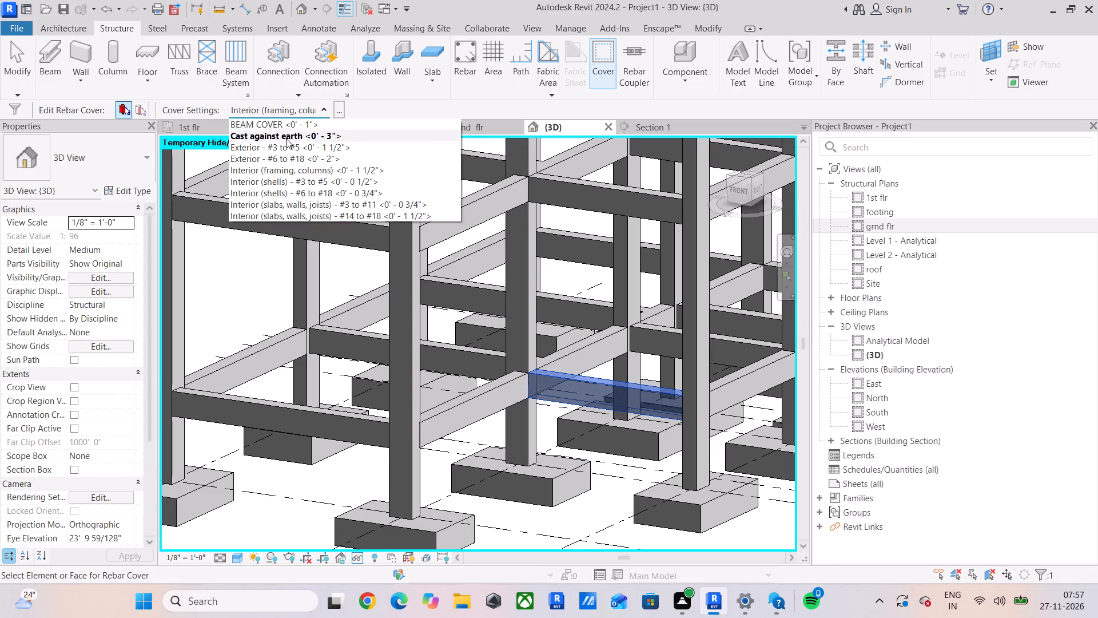
{"action": "left_click", "coordinate": [283, 128]}
Apply BEAM COVER <0' - 1"> to the lowest-tier outer cross beam at the front corner column and two beams behind it.
{"action": "middle_click_drag", "start_coordinate": [592, 355], "coordinate": [431, 287]}
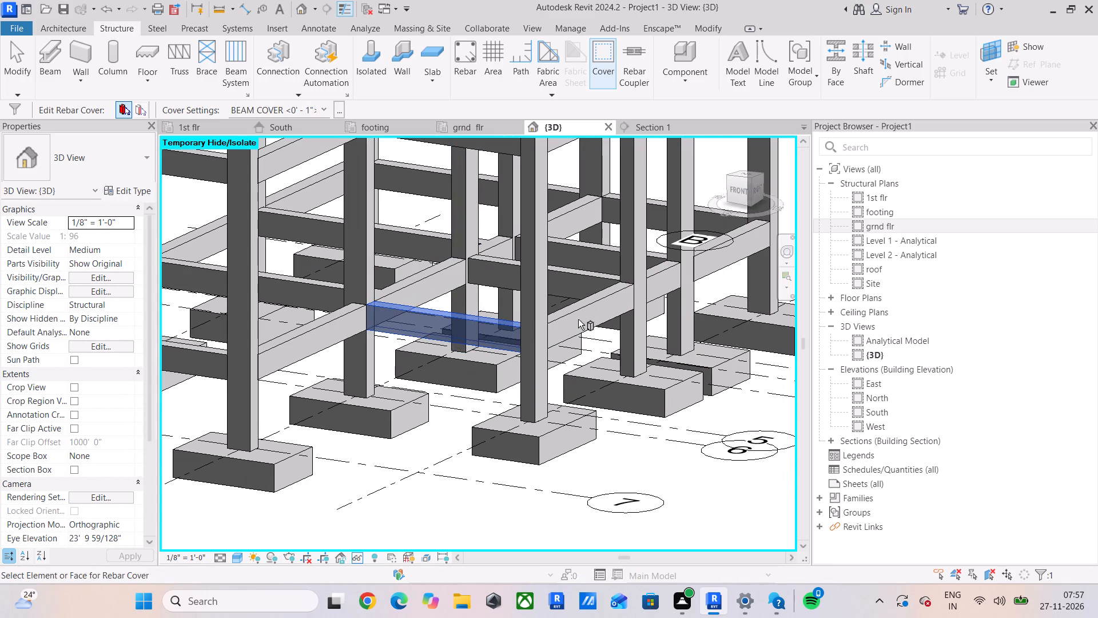
{"action": "left_click", "coordinate": [578, 310]}
{"action": "left_click", "coordinate": [309, 109]}
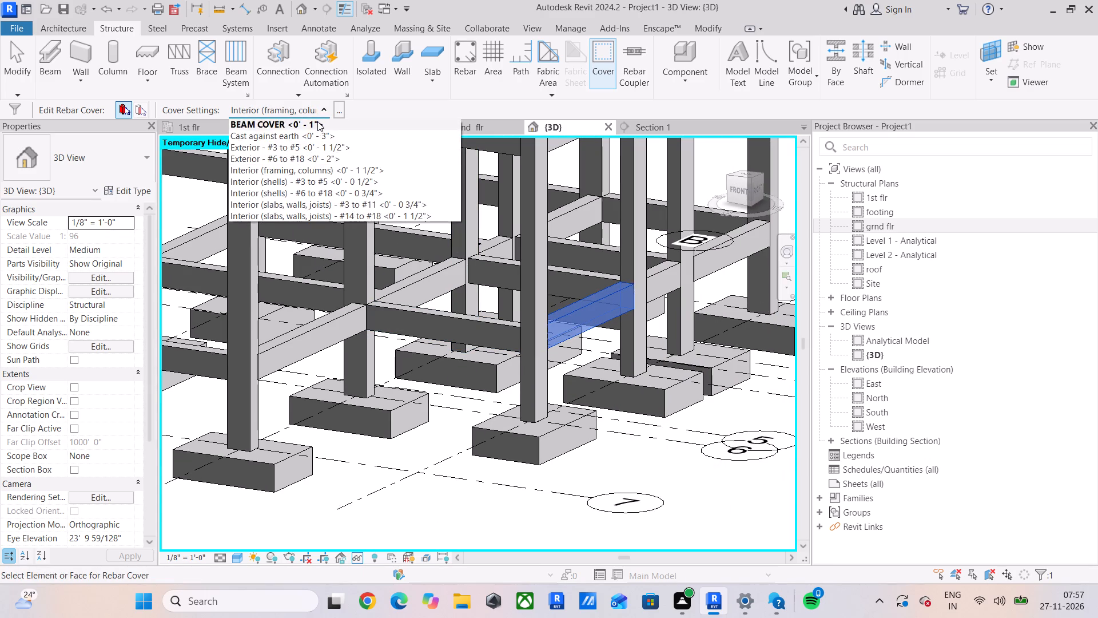
{"action": "left_click", "coordinate": [317, 121]}
{"action": "left_click", "coordinate": [584, 272]}
{"action": "left_click", "coordinate": [317, 104]}
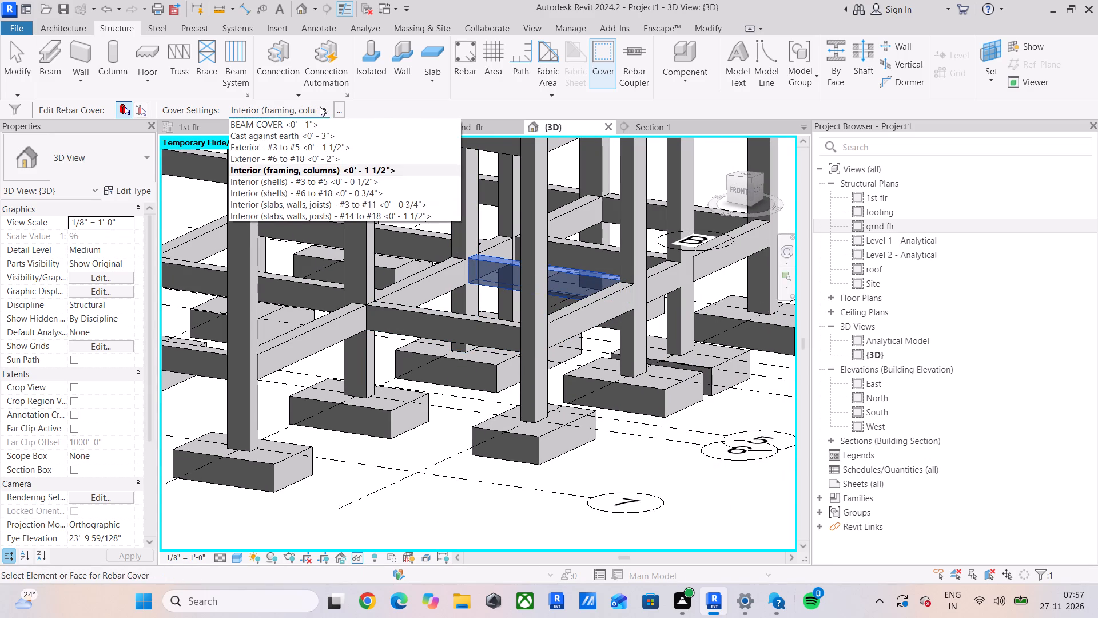
{"action": "left_click", "coordinate": [319, 127]}
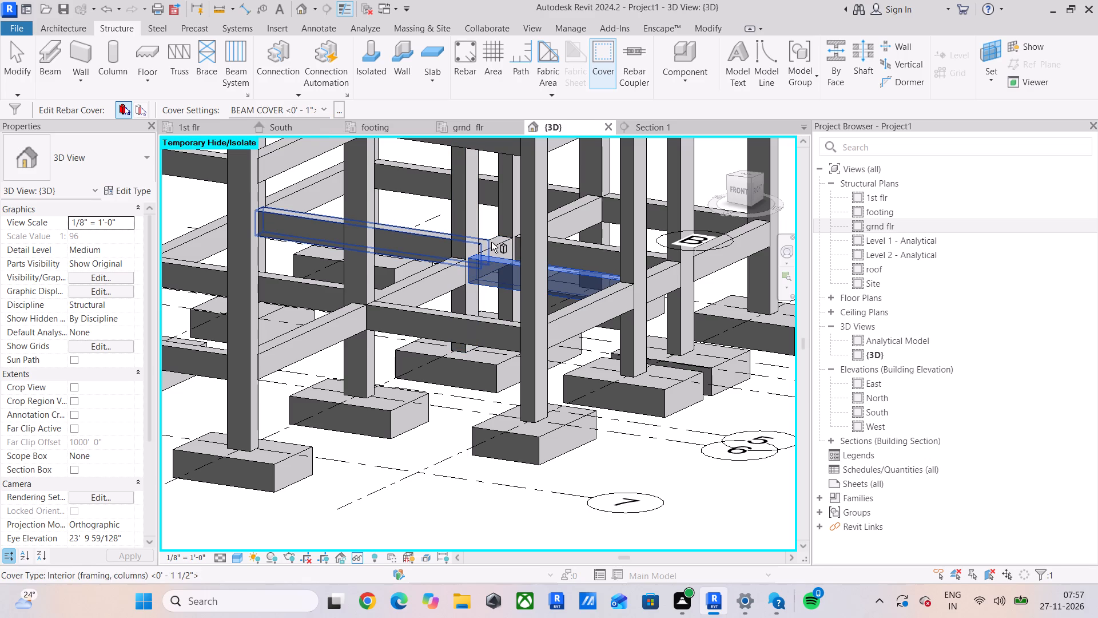
{"action": "left_click", "coordinate": [498, 245]}
{"action": "left_click", "coordinate": [321, 104]}
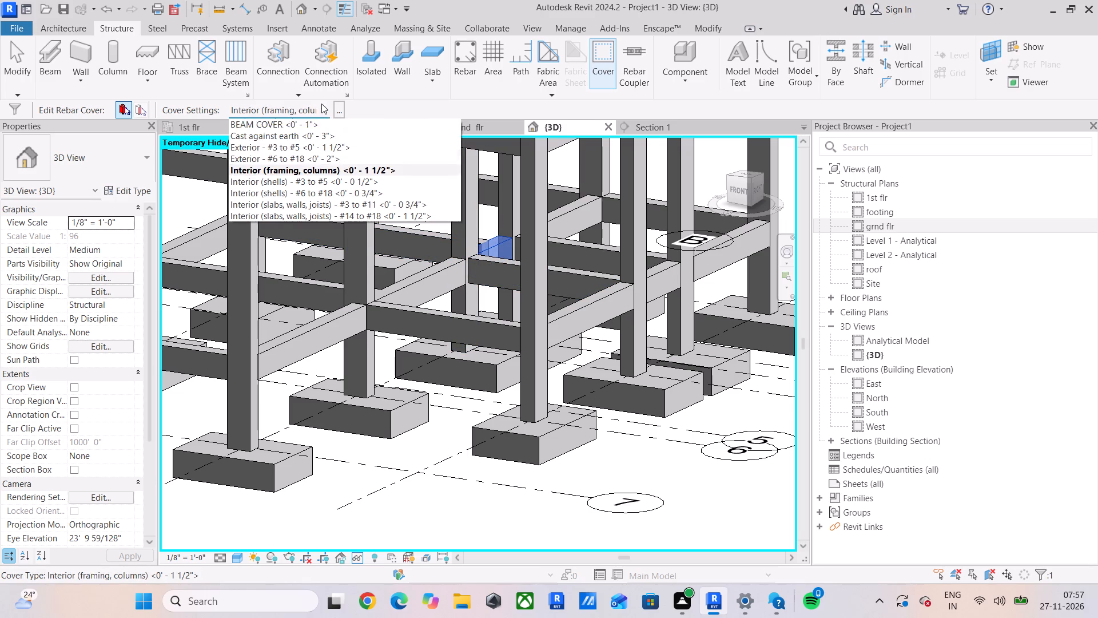
{"action": "left_click", "coordinate": [273, 127]}
Apply BEAM COVER <0' - 1"> to the rear cross beam, its adjoining longitudinal beam and the short outer cross beam, all lowest tier.
{"action": "left_click", "coordinate": [559, 211]}
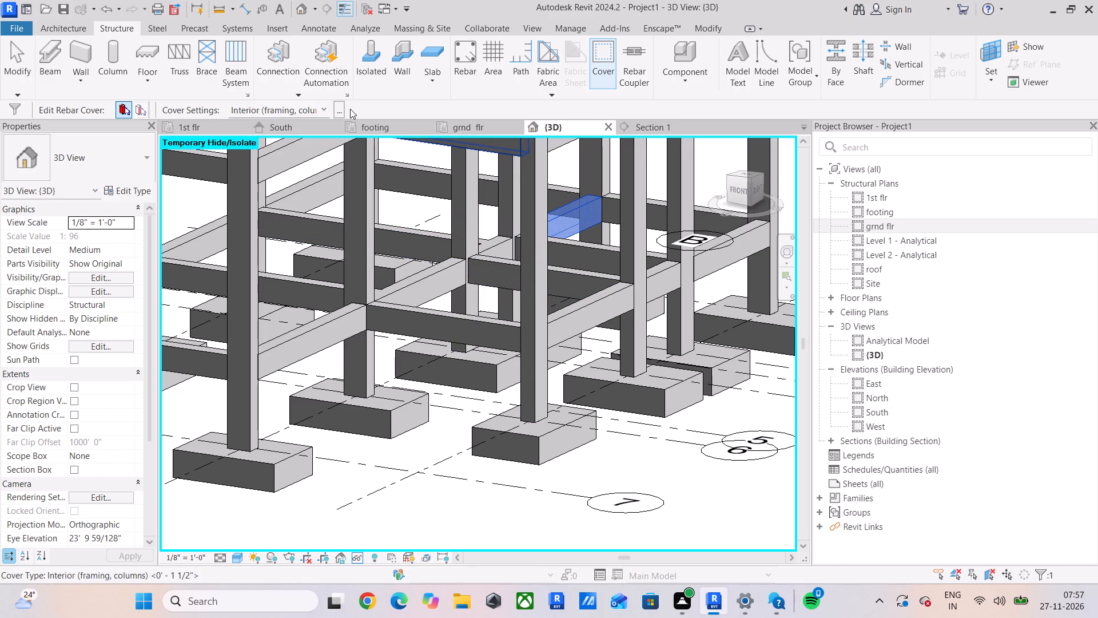
{"action": "left_click", "coordinate": [319, 110]}
{"action": "left_click", "coordinate": [285, 126]}
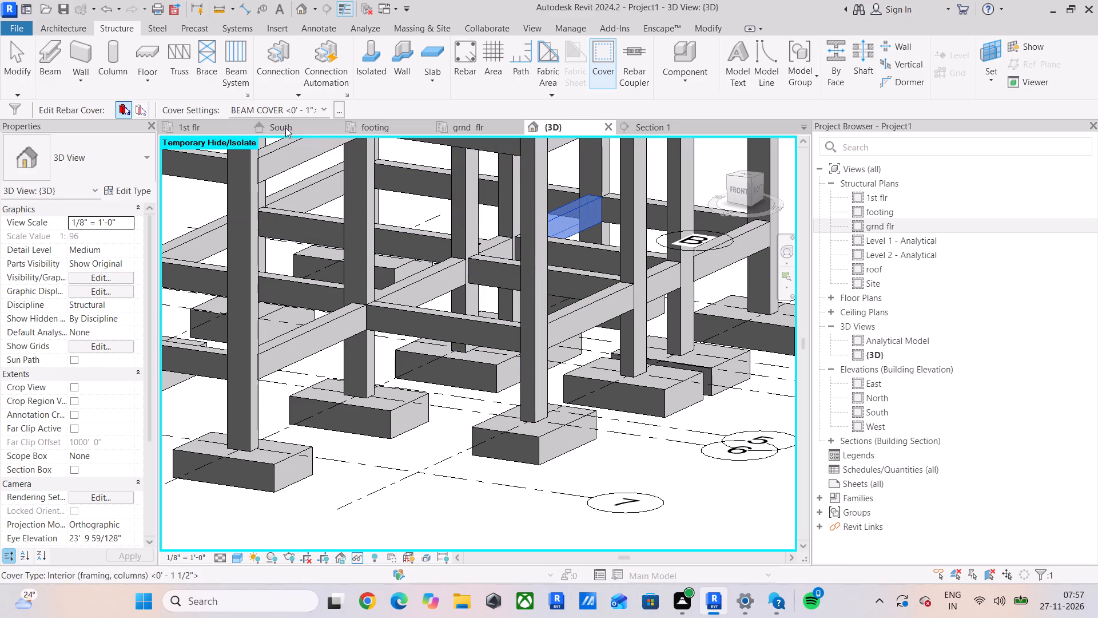
{"action": "left_click", "coordinate": [595, 250]}
{"action": "left_click", "coordinate": [311, 110]}
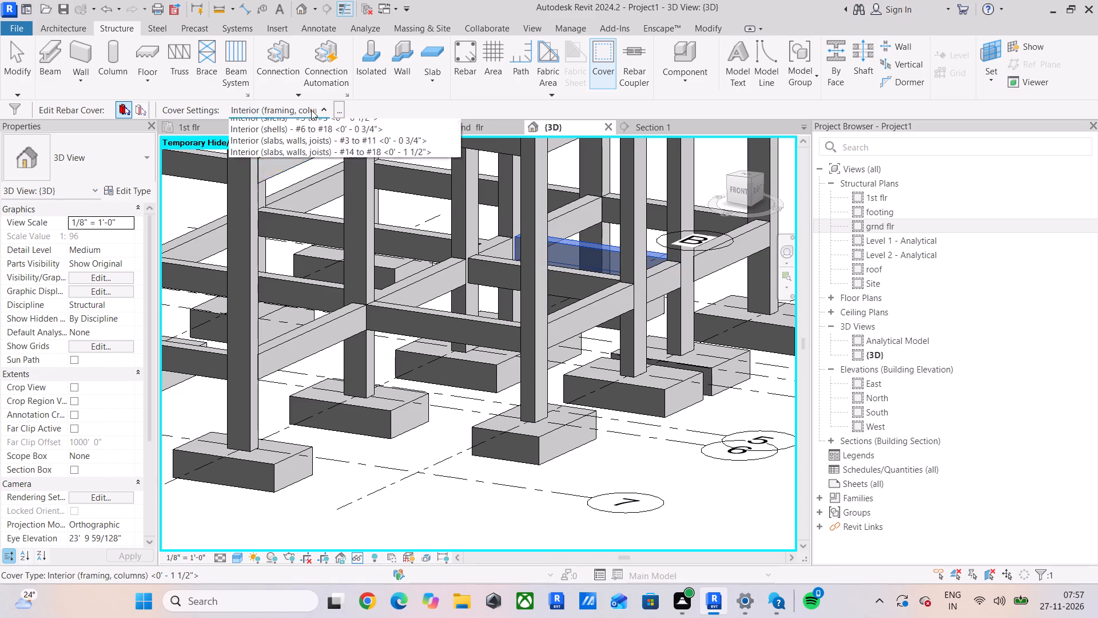
{"action": "left_click", "coordinate": [299, 123]}
{"action": "left_click", "coordinate": [650, 273]}
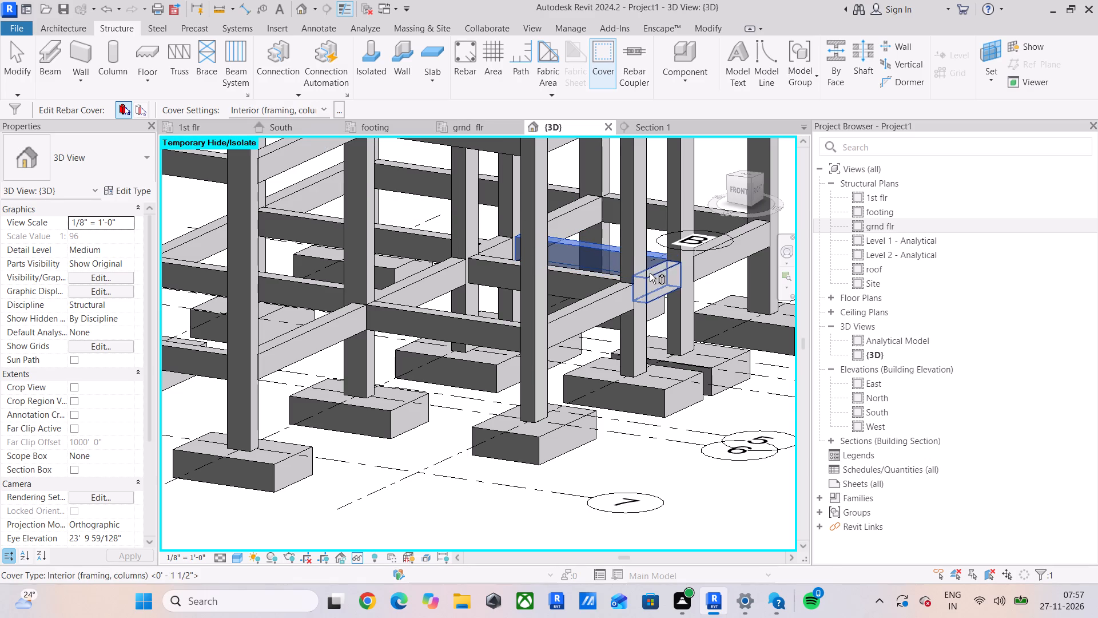
{"action": "left_click", "coordinate": [313, 106]}
{"action": "left_click", "coordinate": [285, 122]}
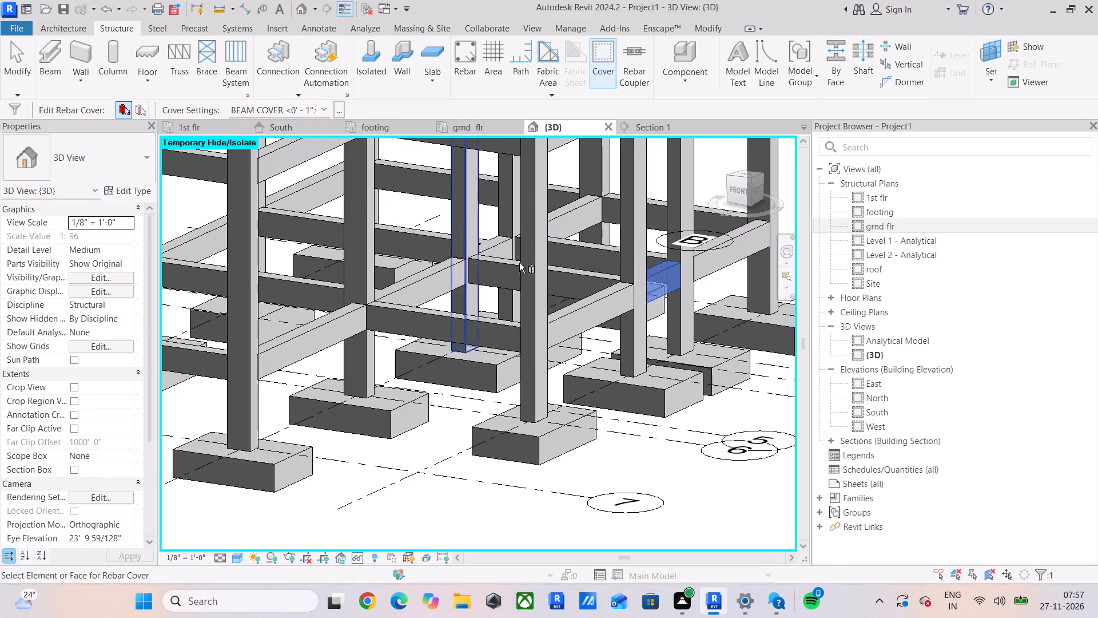
Apply BEAM COVER <0' - 1"> to the last lowest-tier outer cross beam near grid bubble B and two rear longitudinal beams.
{"action": "middle_click_drag", "start_coordinate": [716, 271], "coordinate": [597, 480]}
{"action": "left_click", "coordinate": [606, 458]}
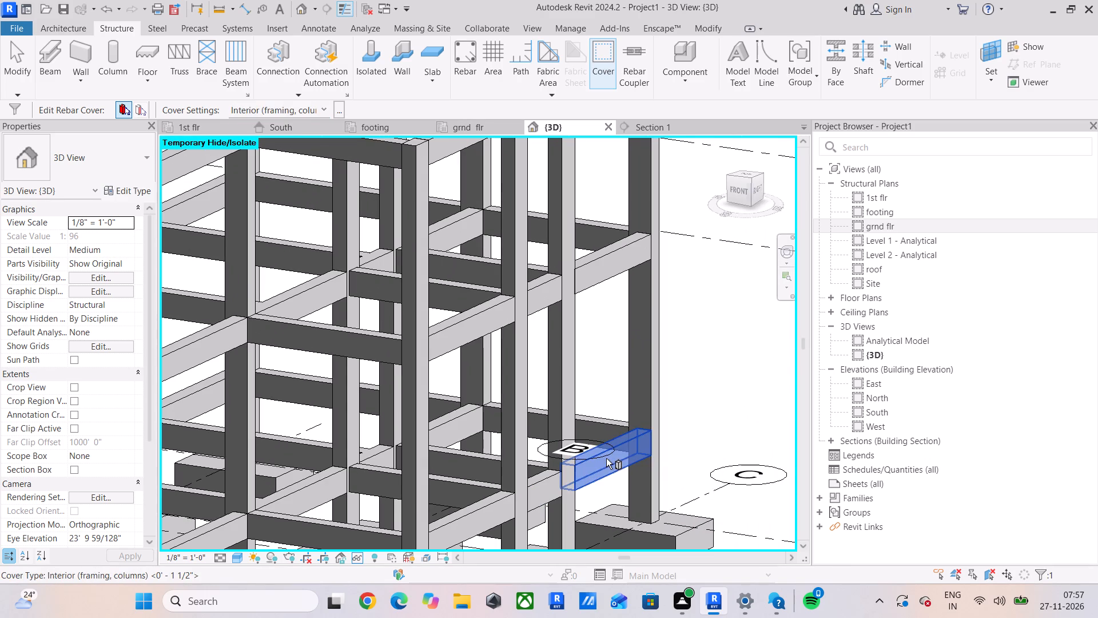
{"action": "left_click", "coordinate": [313, 108]}
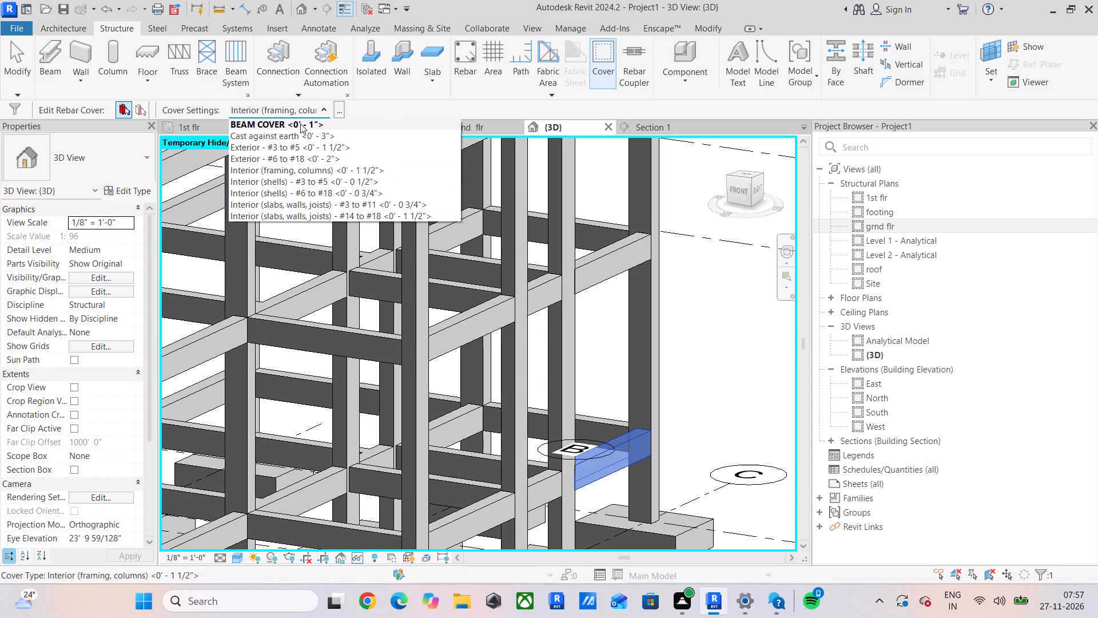
{"action": "left_click", "coordinate": [296, 125]}
{"action": "left_click", "coordinate": [606, 421]}
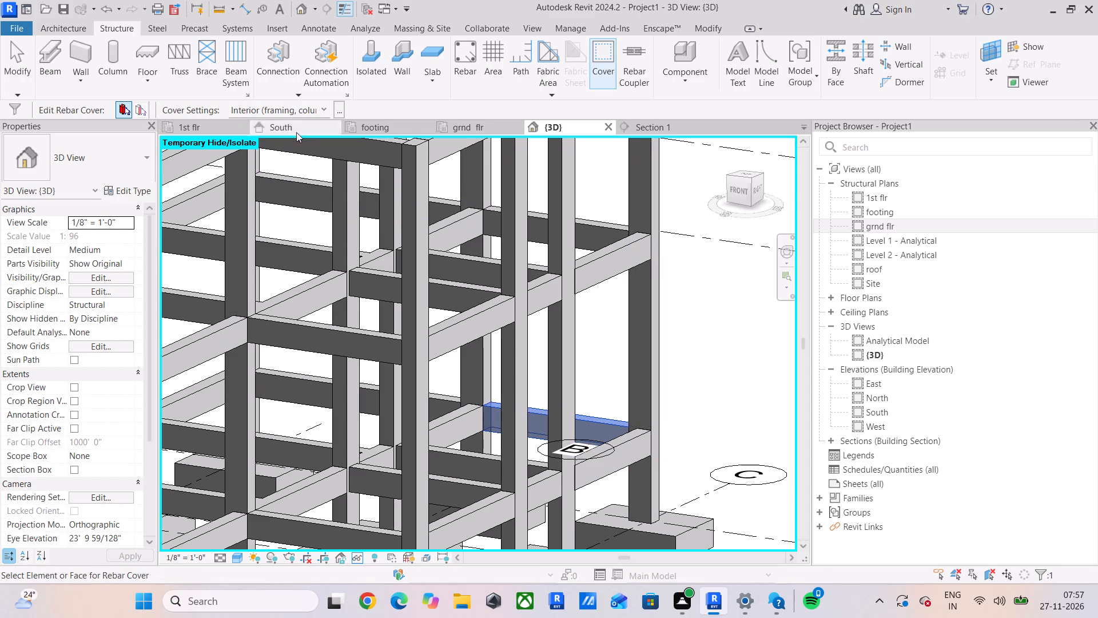
{"action": "left_click", "coordinate": [311, 108]}
{"action": "left_click", "coordinate": [284, 122]}
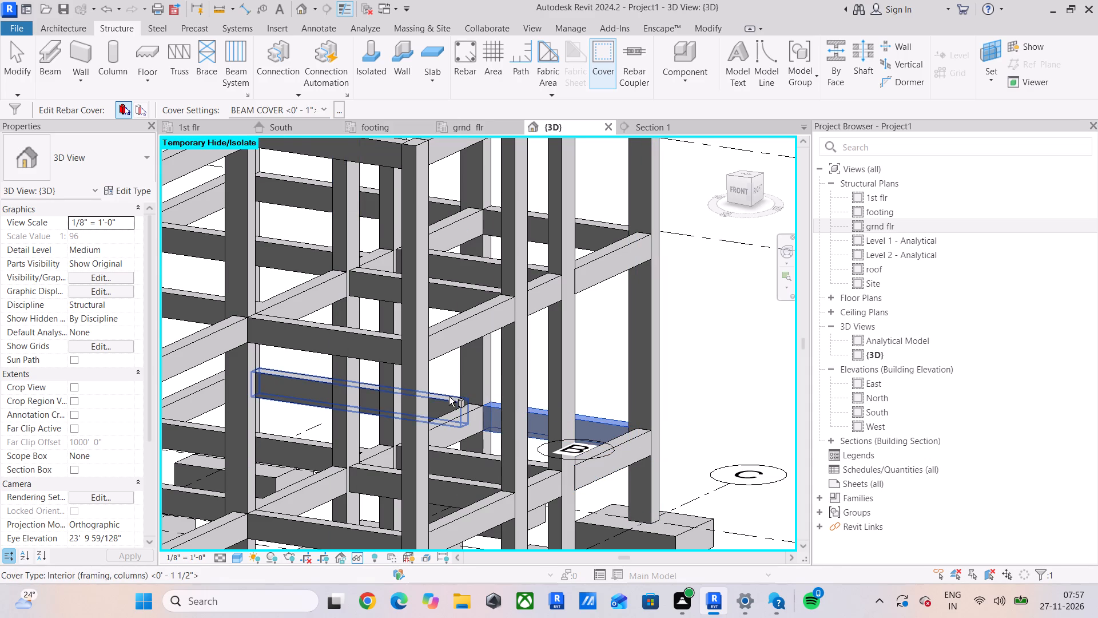
{"action": "left_click", "coordinate": [449, 397]}
{"action": "left_click", "coordinate": [318, 105]}
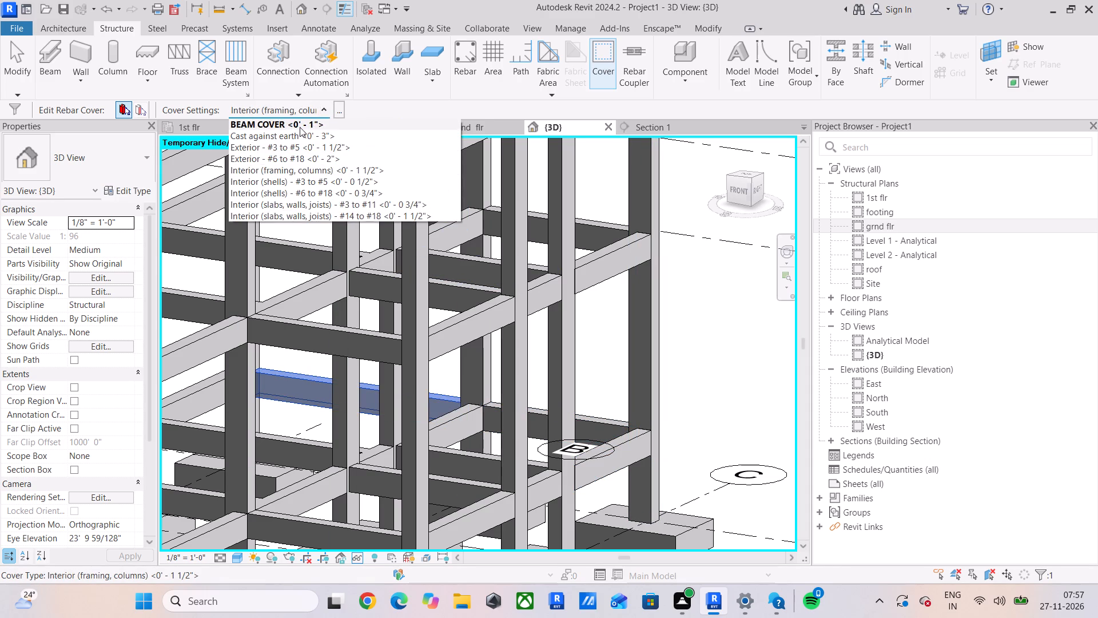
{"action": "left_click_drag", "start_coordinate": [300, 127], "coordinate": [299, 132]}
Check the rebar cover setting of the remaining lowest-tier beams across the rear and middle bays.
{"action": "left_click", "coordinate": [447, 424]}
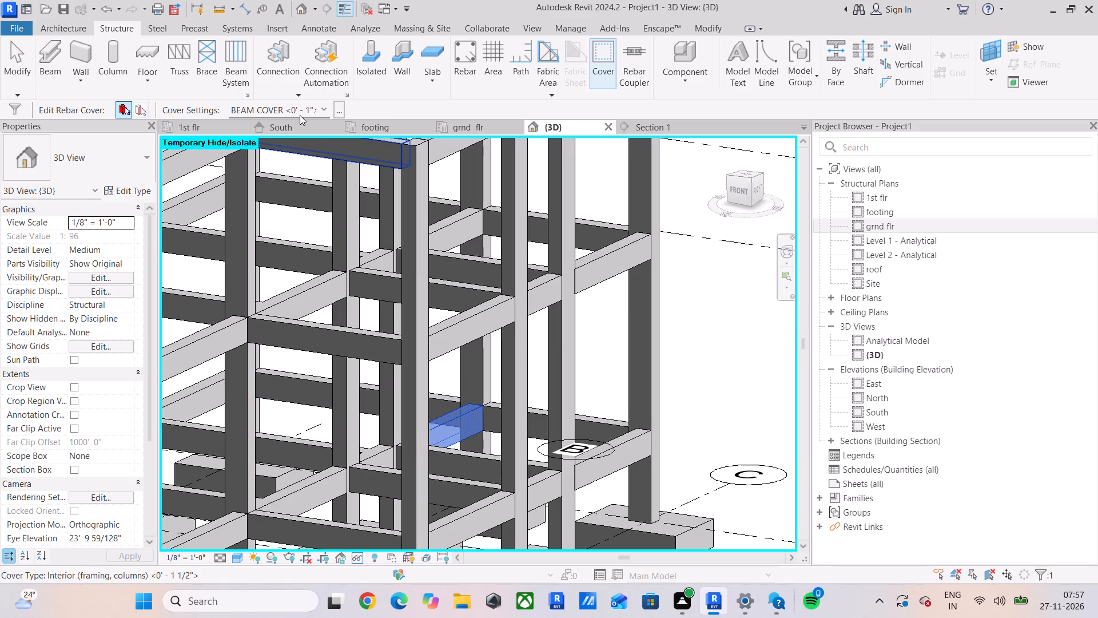
{"action": "left_click", "coordinate": [315, 446]}
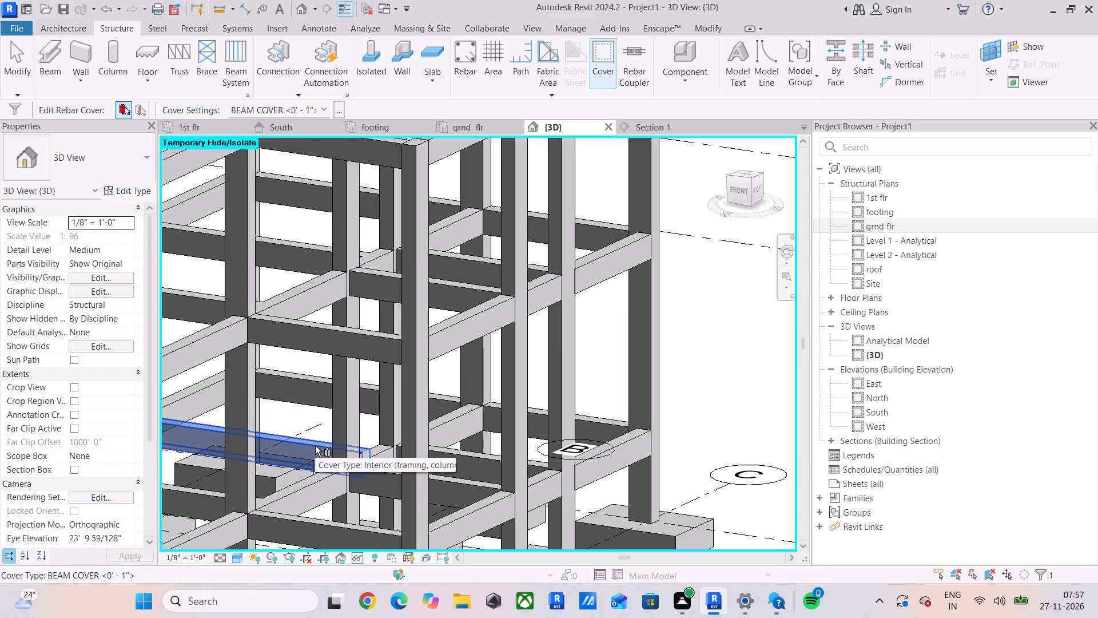
{"action": "middle_click_drag", "start_coordinate": [315, 446], "coordinate": [401, 471]}
{"action": "left_click", "coordinate": [285, 419]}
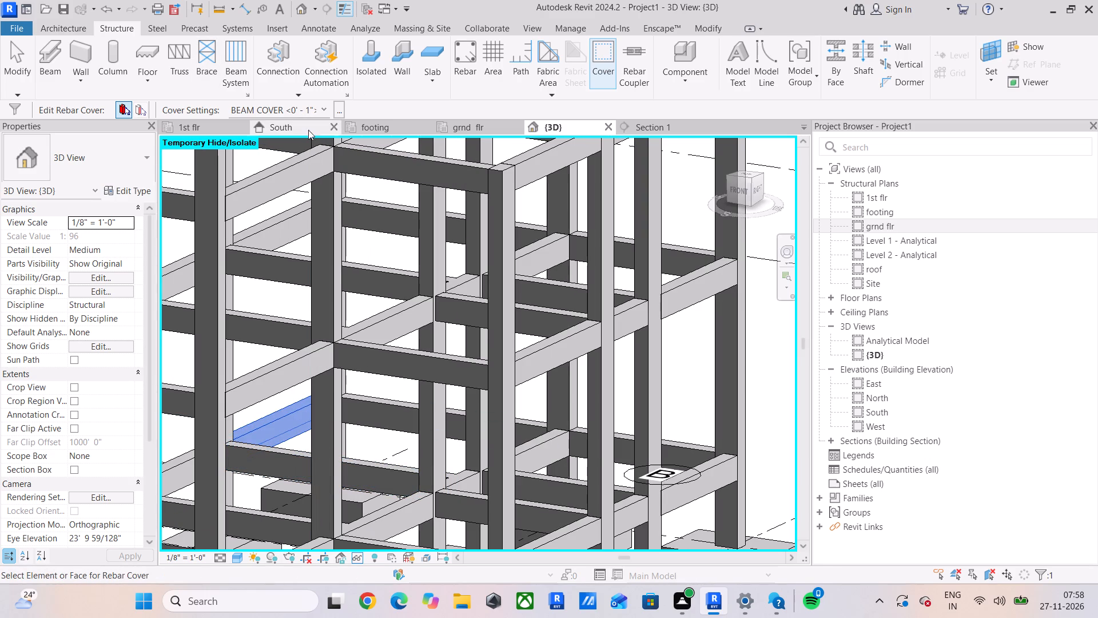
{"action": "middle_click_drag", "start_coordinate": [307, 307], "coordinate": [414, 223]}
{"action": "left_click", "coordinate": [271, 382]}
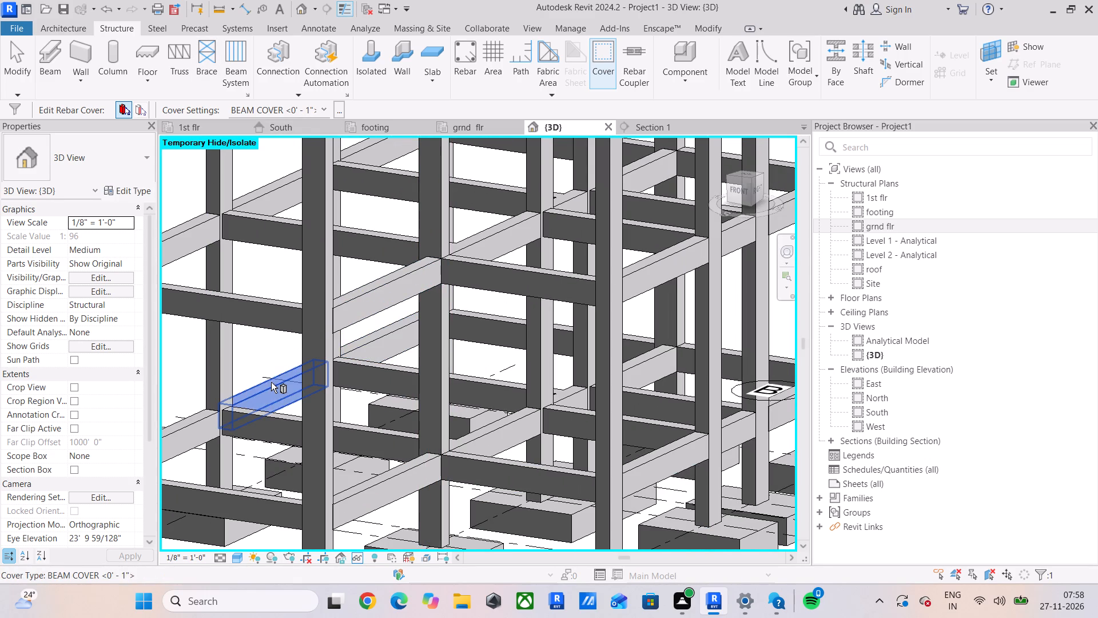
{"action": "scroll", "coordinate": [271, 382], "scroll_direction": "down", "scroll_amount": 3}
{"action": "middle_click_drag", "start_coordinate": [251, 367], "coordinate": [339, 349]}
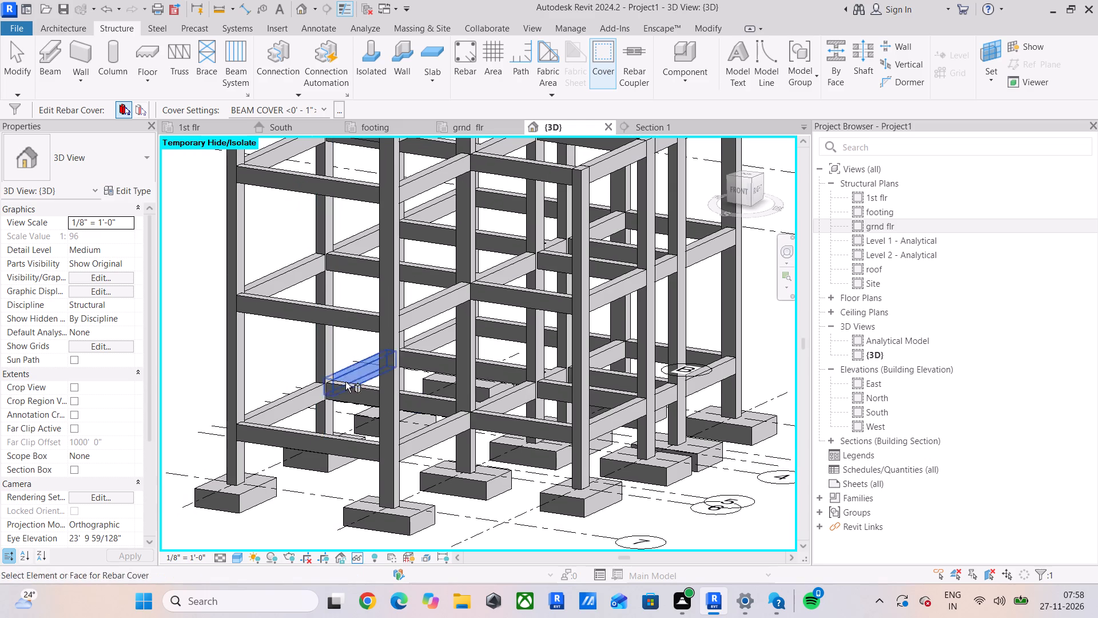
{"action": "left_click", "coordinate": [348, 393]}
{"action": "scroll", "coordinate": [433, 387], "scroll_direction": "up", "scroll_amount": 2}
{"action": "left_click", "coordinate": [443, 355]}
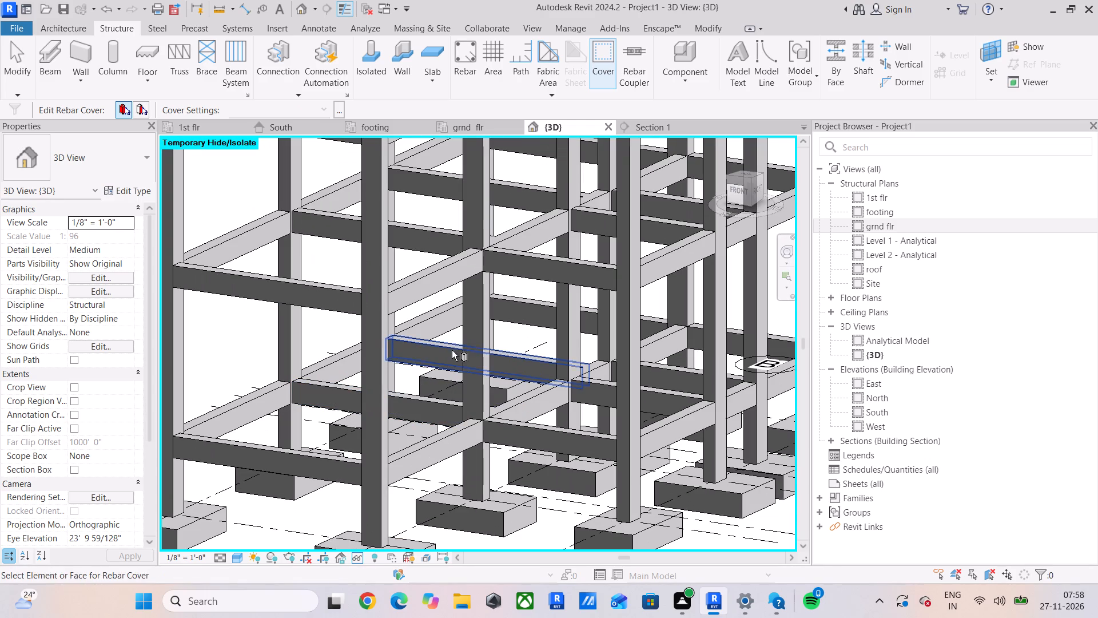
{"action": "left_click", "coordinate": [431, 347]}
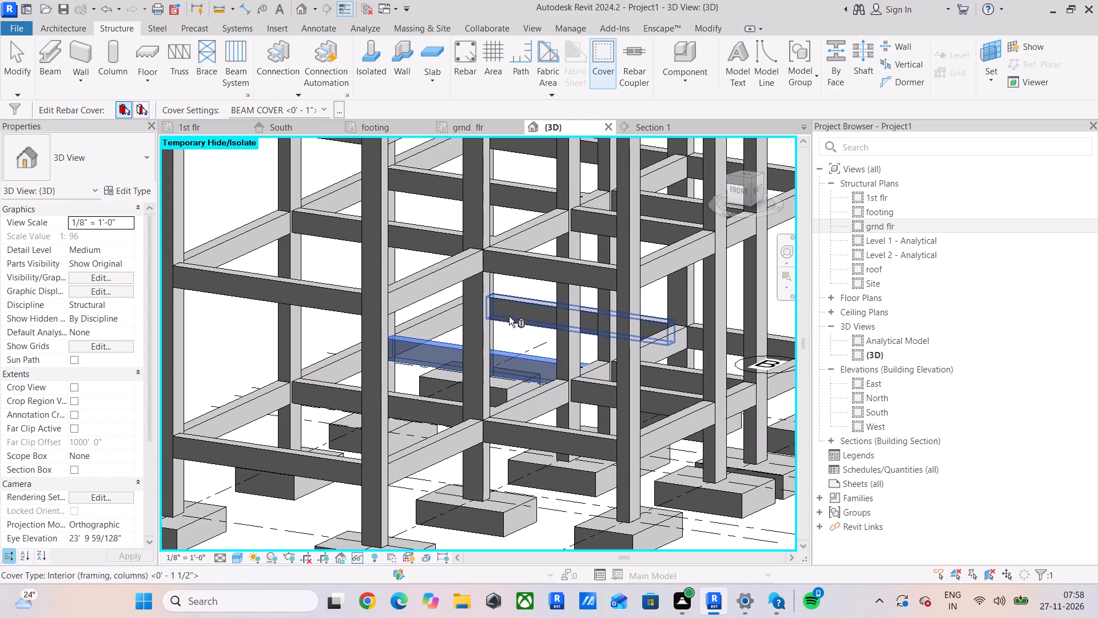
Set the rebar cover of the rear longitudinal lowest-tier beam to BEAM COVER <0' - 1">.
{"action": "left_click", "coordinate": [522, 308]}
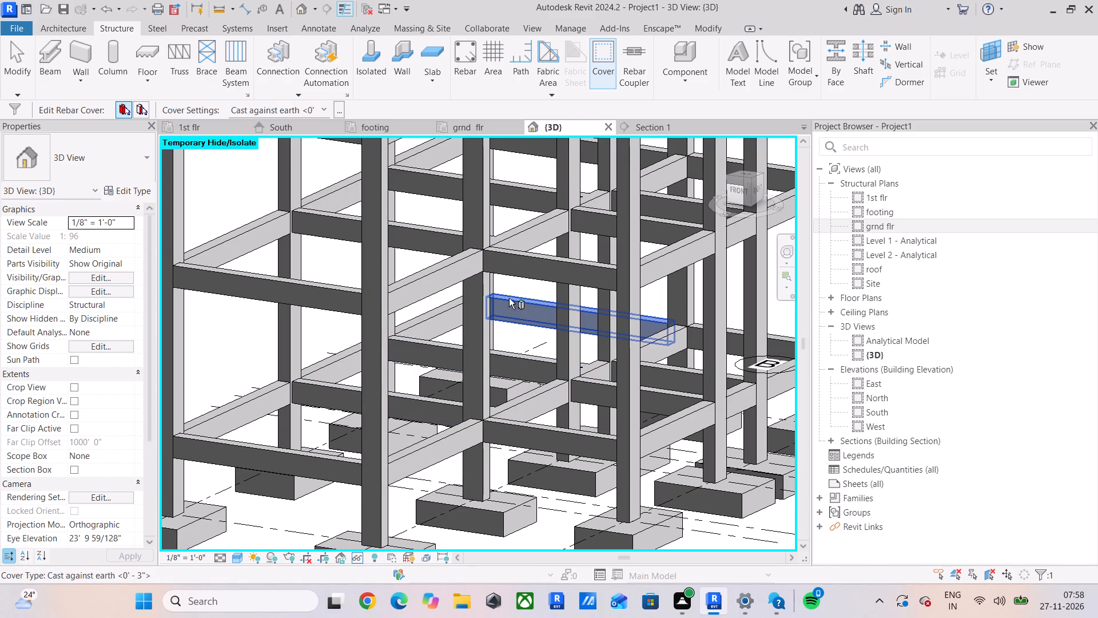
{"action": "left_click", "coordinate": [323, 106]}
{"action": "left_click", "coordinate": [288, 124]}
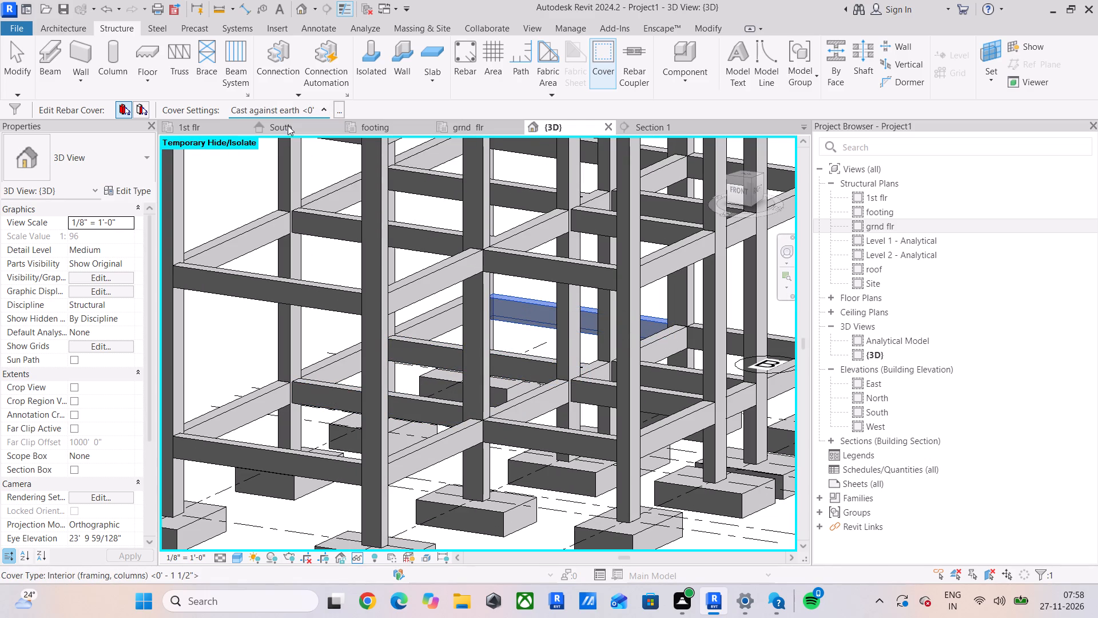
Set the rebar cover to BEAM COVER <0' - 1"> on the front two middle-tier longitudinal beams of the frame's right-hand wing.
{"action": "middle_click_drag", "start_coordinate": [520, 312], "coordinate": [449, 350]}
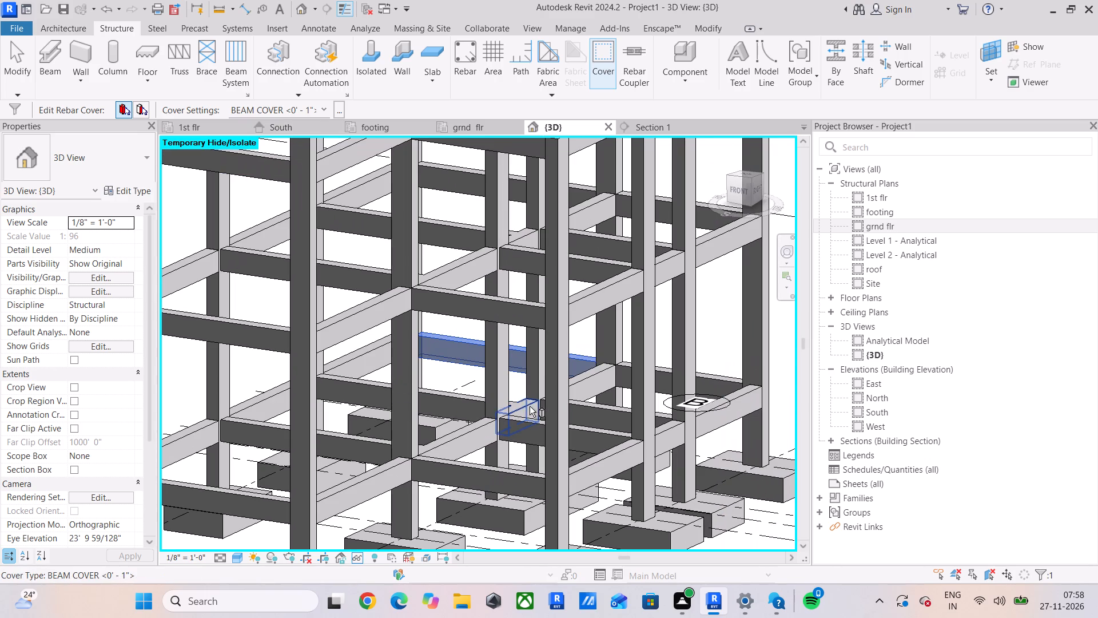
{"action": "left_click", "coordinate": [594, 377]}
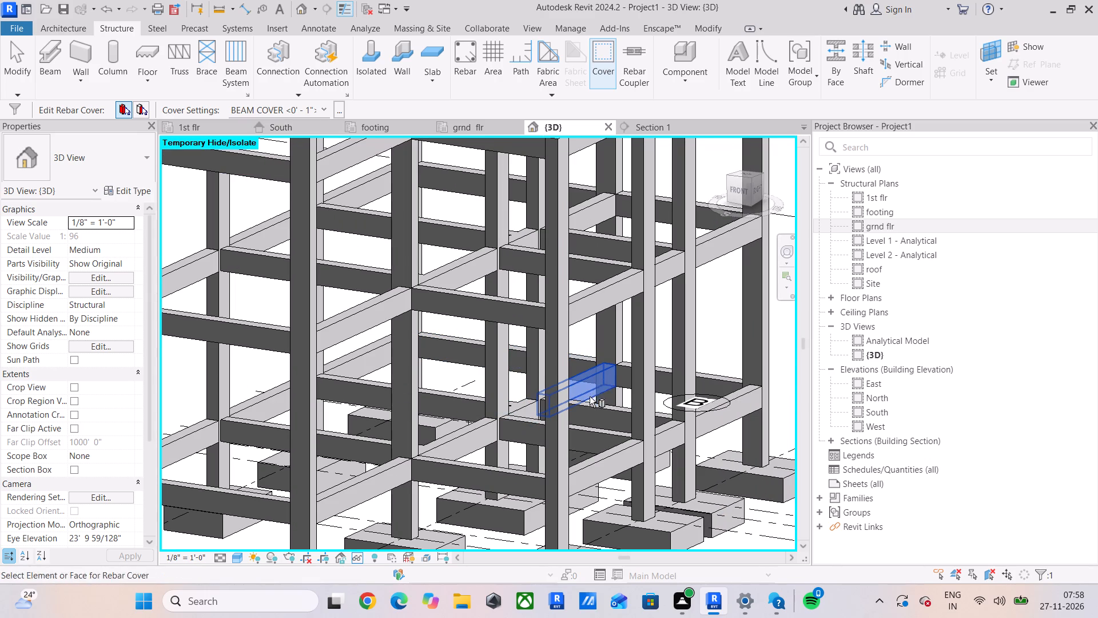
{"action": "scroll", "coordinate": [487, 483], "scroll_direction": "down", "scroll_amount": 3}
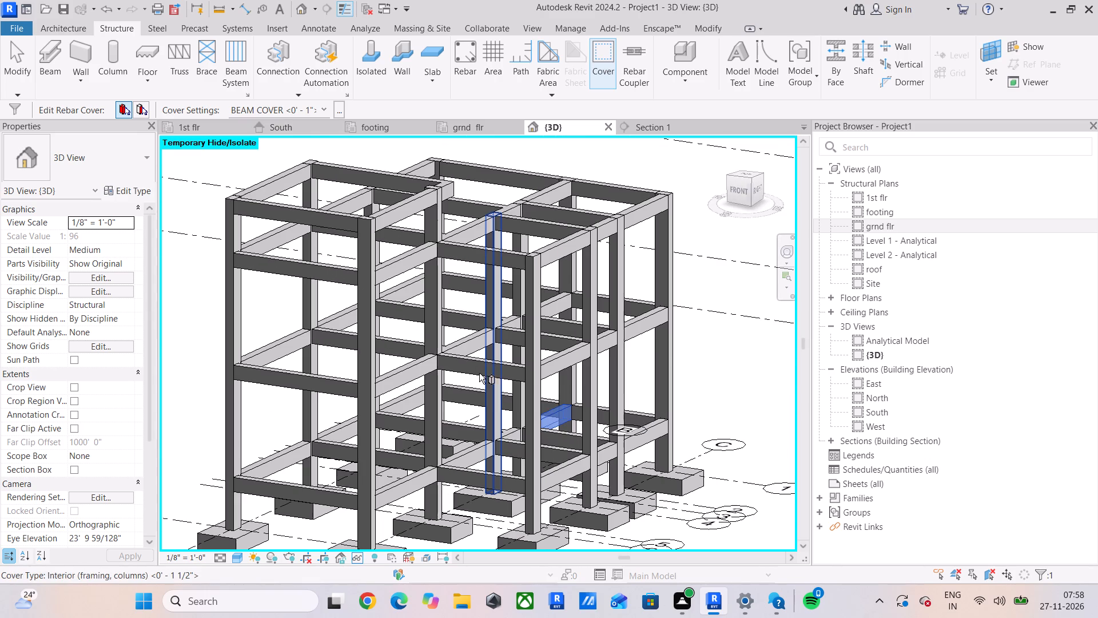
{"action": "left_click", "coordinate": [478, 359]}
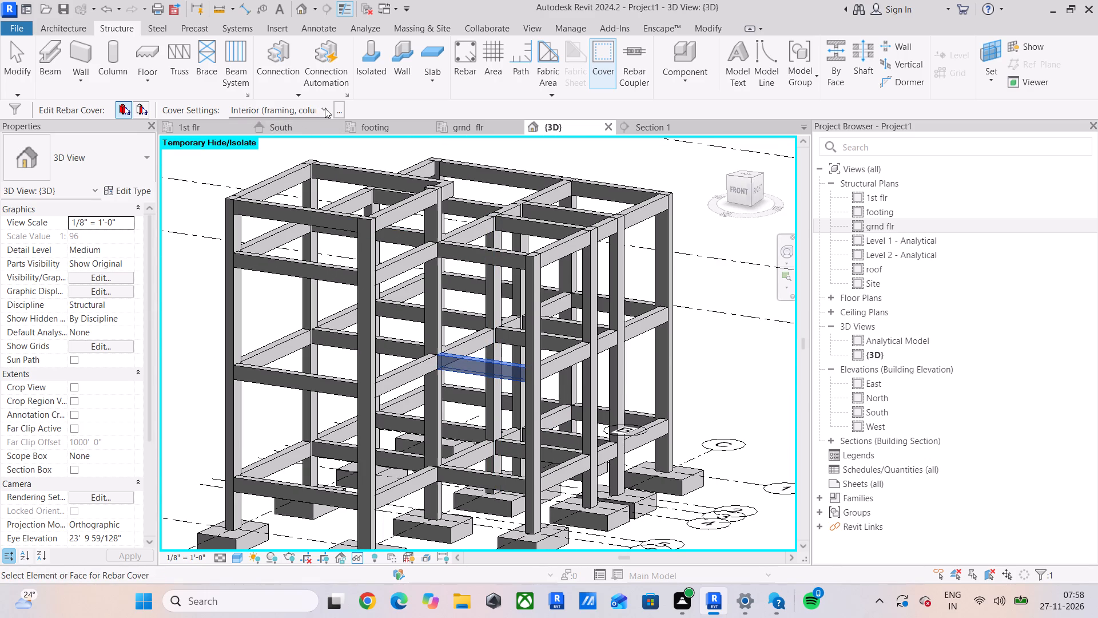
{"action": "left_click", "coordinate": [325, 108]}
{"action": "left_click", "coordinate": [285, 123]}
{"action": "scroll", "coordinate": [391, 379], "scroll_direction": "up", "scroll_amount": 4}
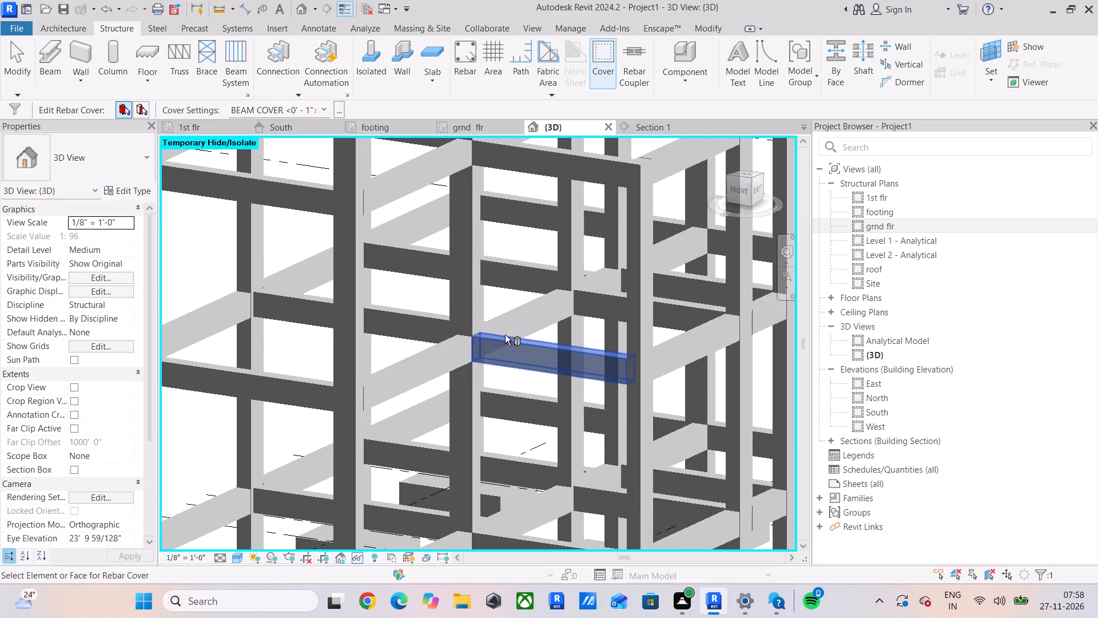
{"action": "left_click", "coordinate": [605, 298]}
{"action": "middle_click_drag", "start_coordinate": [605, 299], "coordinate": [464, 390]}
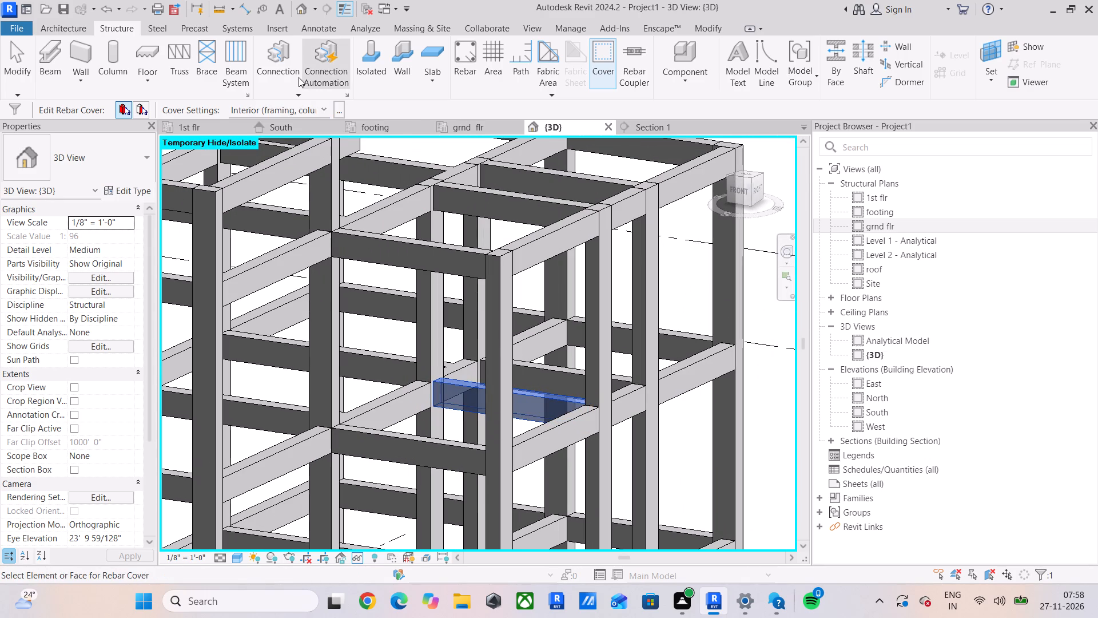
{"action": "left_click", "coordinate": [320, 108]}
{"action": "left_click", "coordinate": [305, 126]}
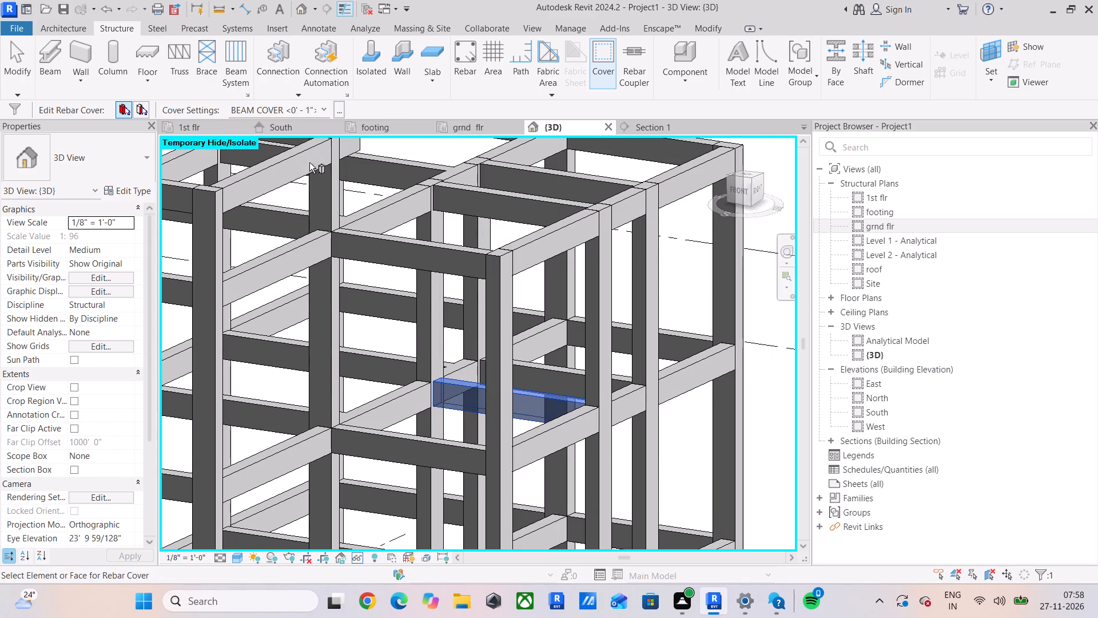
Apply BEAM COVER <0' - 1"> to the inner and outer middle-tier cross beams of the right-hand wing's front bay.
{"action": "left_click", "coordinate": [401, 403]}
{"action": "left_click", "coordinate": [321, 112]}
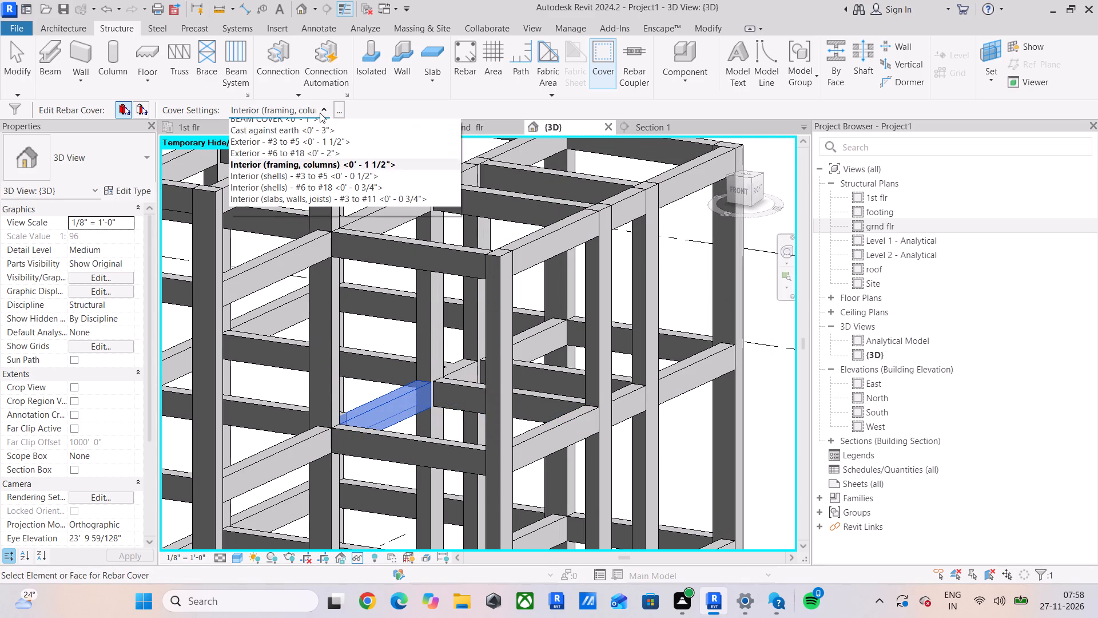
{"action": "left_click", "coordinate": [285, 124]}
{"action": "left_click", "coordinate": [530, 437]}
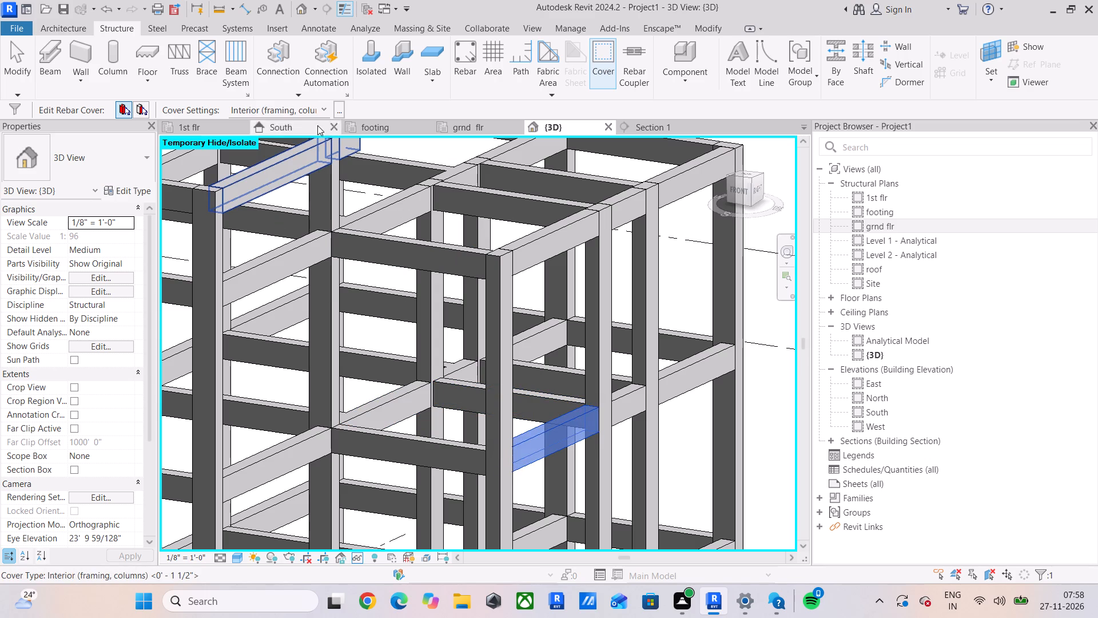
{"action": "left_click", "coordinate": [316, 101]}
{"action": "left_click", "coordinate": [313, 114]}
{"action": "left_click", "coordinate": [298, 122]}
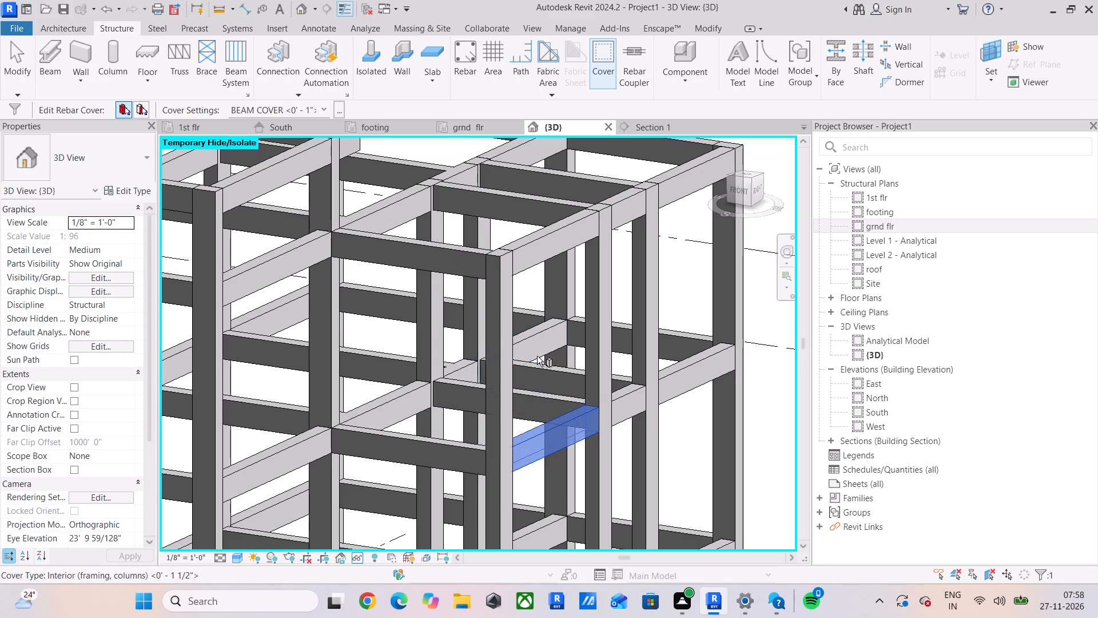
Apply BEAM COVER <0' - 1"> to the narrow bay's short inner cross beam, rear longitudinal beam and short outer cross beam, middle tier.
{"action": "left_click", "coordinate": [464, 370]}
{"action": "left_click", "coordinate": [318, 105]}
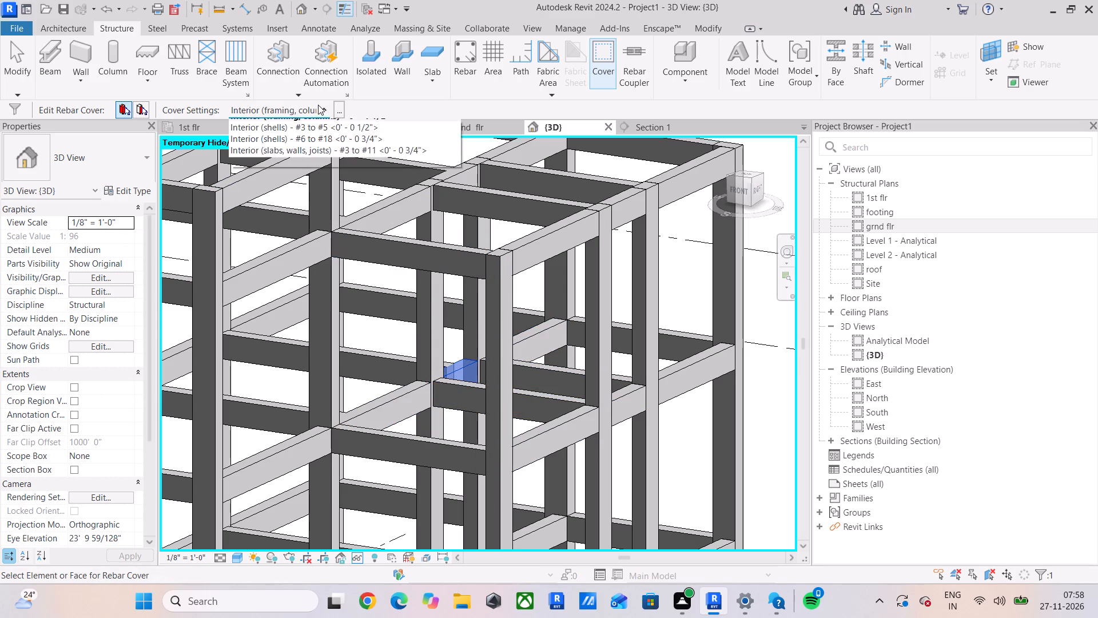
{"action": "left_click", "coordinate": [296, 125]}
{"action": "left_click", "coordinate": [550, 371]}
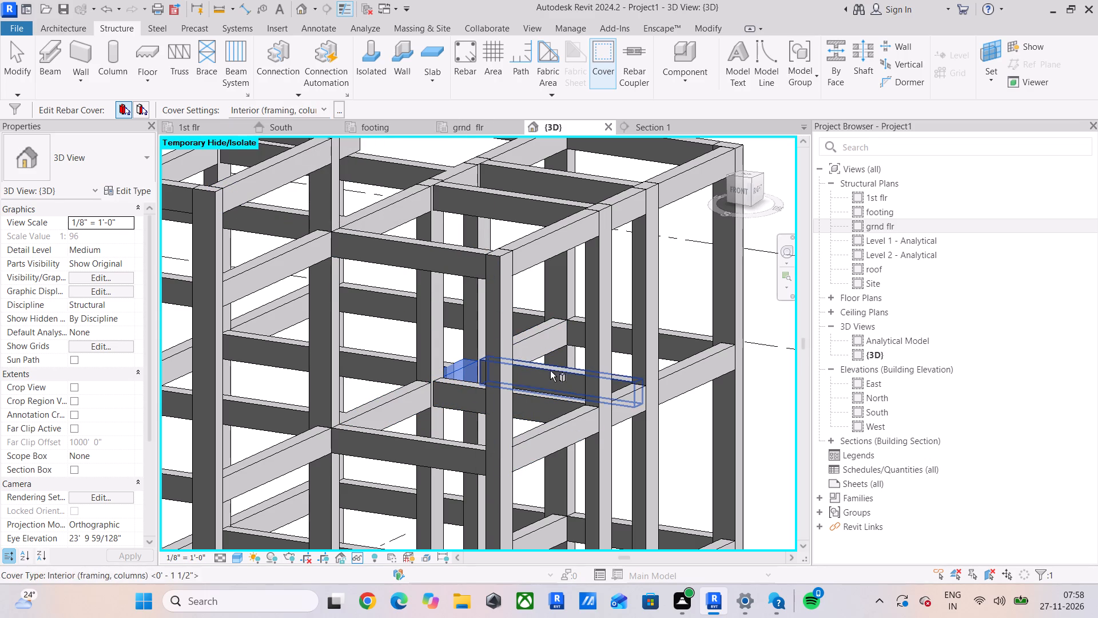
{"action": "left_click", "coordinate": [320, 108]}
{"action": "left_click", "coordinate": [299, 121]}
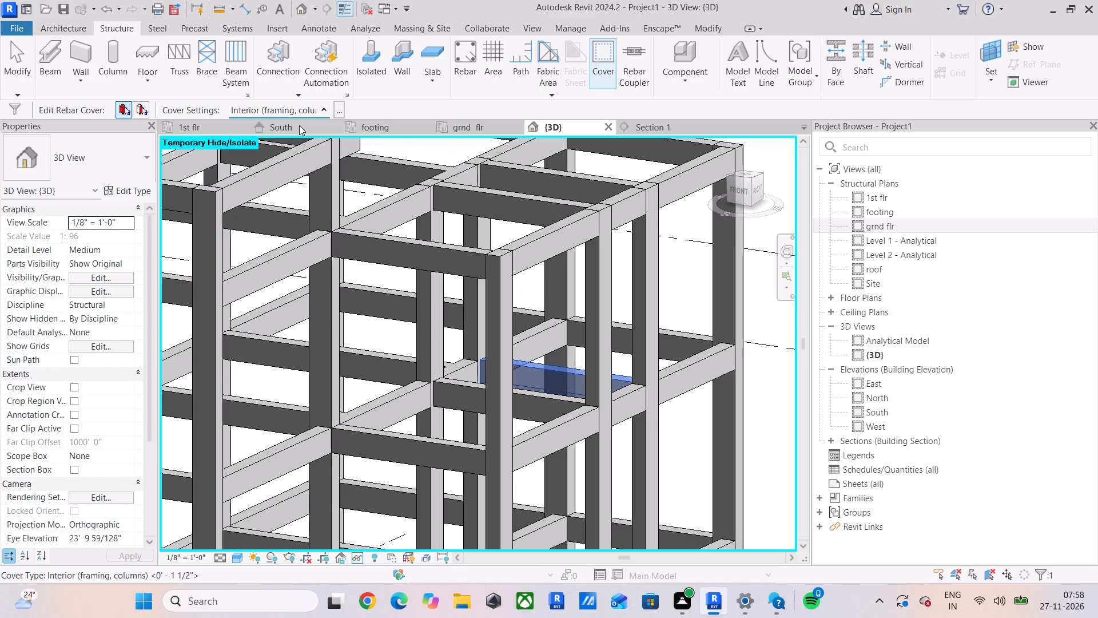
{"action": "left_click", "coordinate": [617, 397]}
{"action": "left_click", "coordinate": [617, 402]}
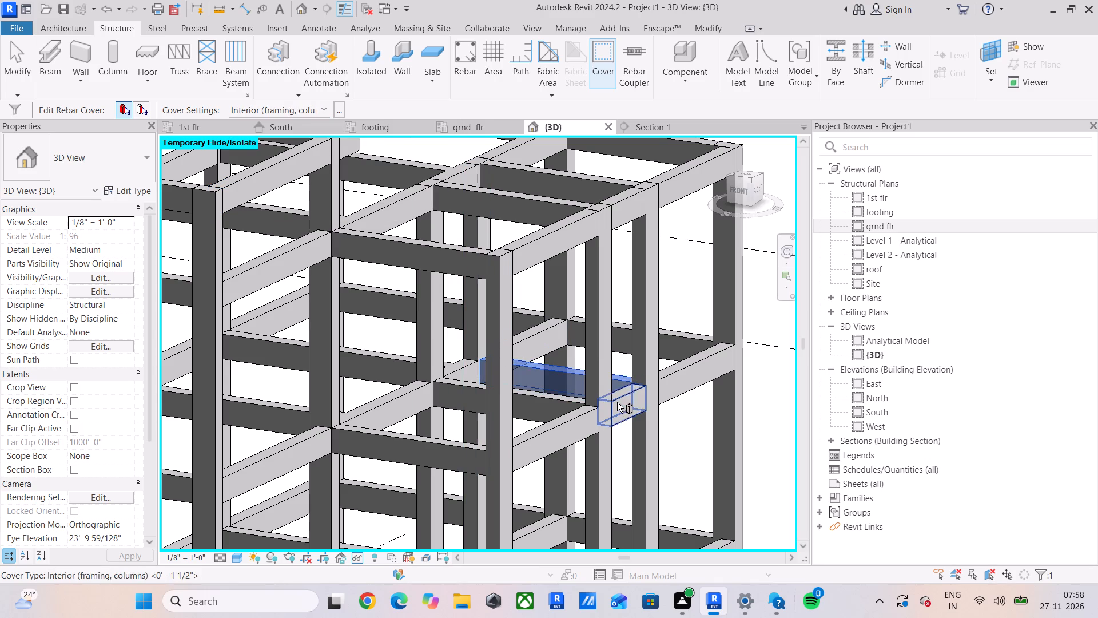
{"action": "left_click", "coordinate": [316, 108]}
{"action": "left_click", "coordinate": [292, 123]}
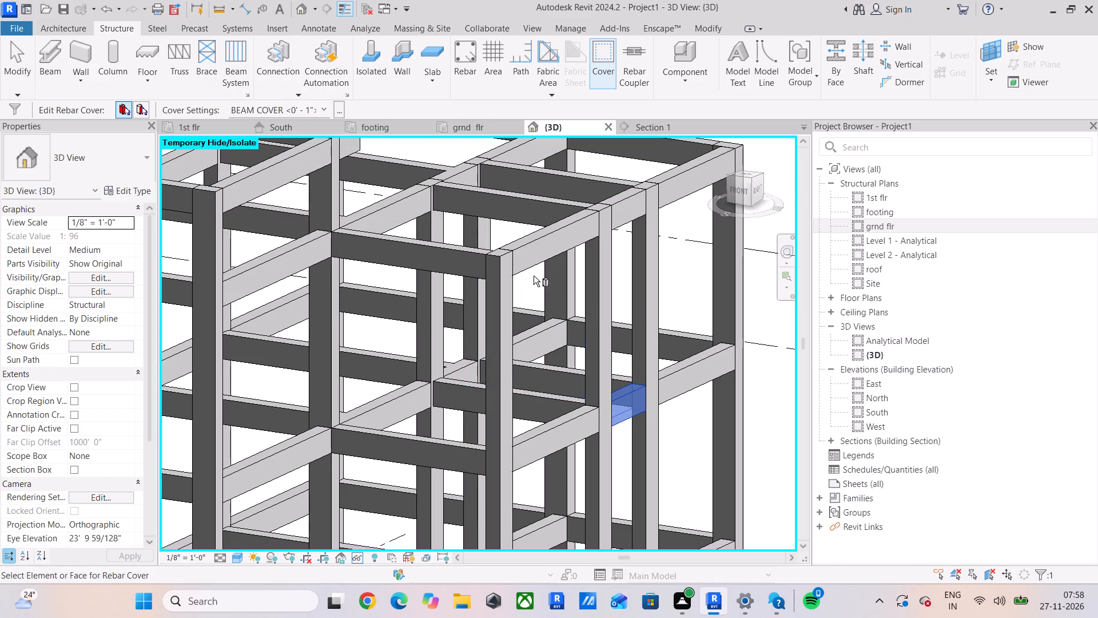
Apply BEAM COVER <0' - 1"> to the right-hand rear bay's outer cross beam, inner cross beam and rear longitudinal beam, middle tier.
{"action": "left_click", "coordinate": [679, 368]}
{"action": "left_click", "coordinate": [325, 108]}
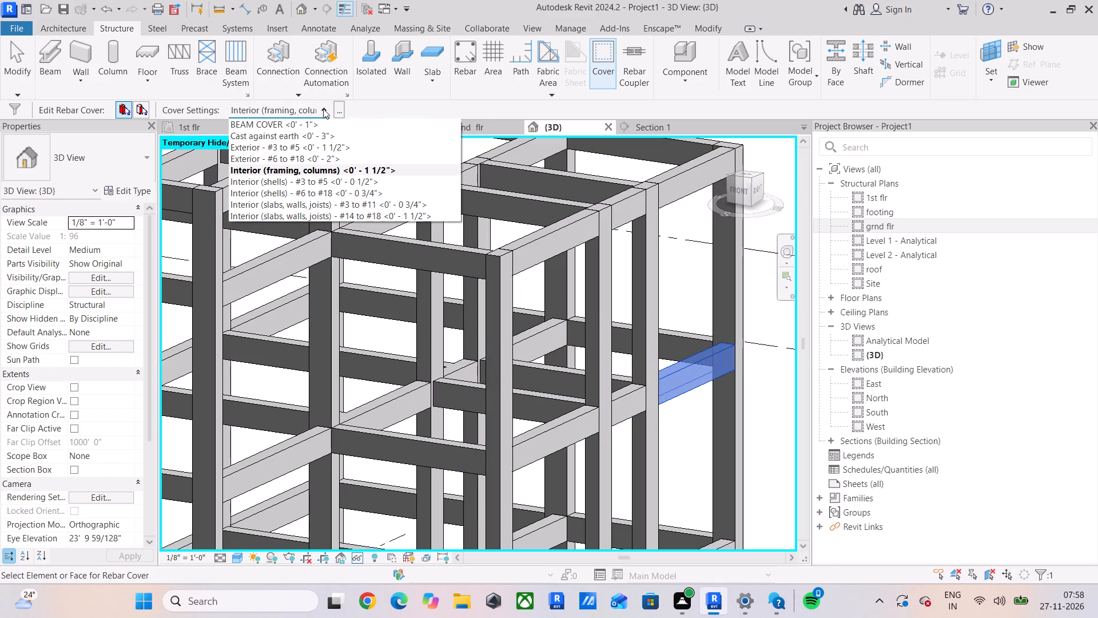
{"action": "left_click", "coordinate": [309, 123]}
{"action": "left_click", "coordinate": [539, 327]}
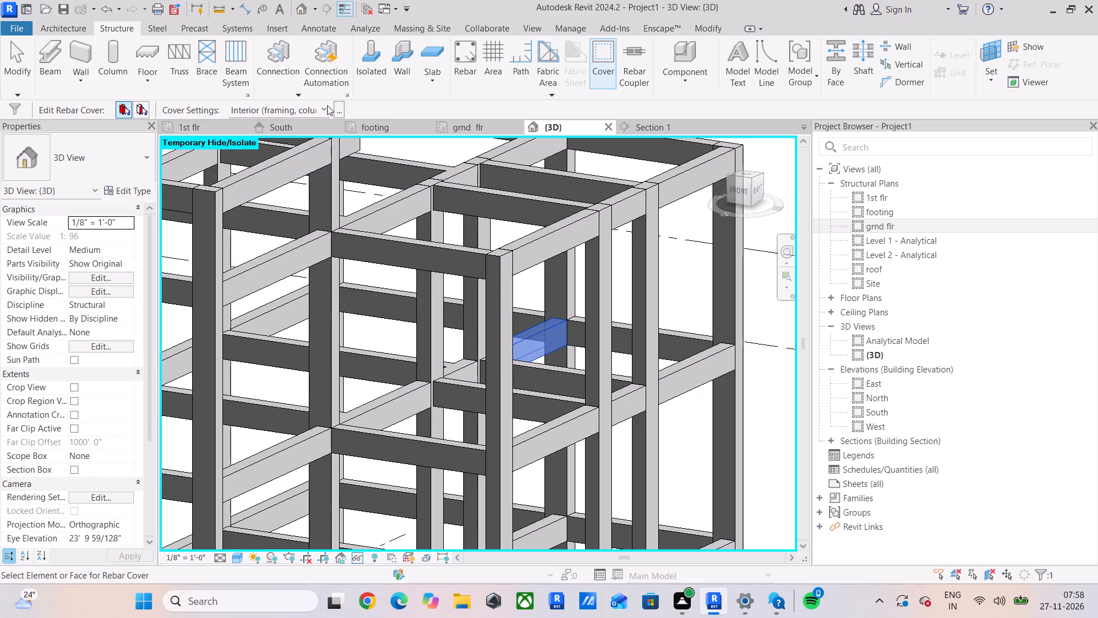
{"action": "left_click", "coordinate": [317, 105]}
{"action": "left_click", "coordinate": [304, 124]}
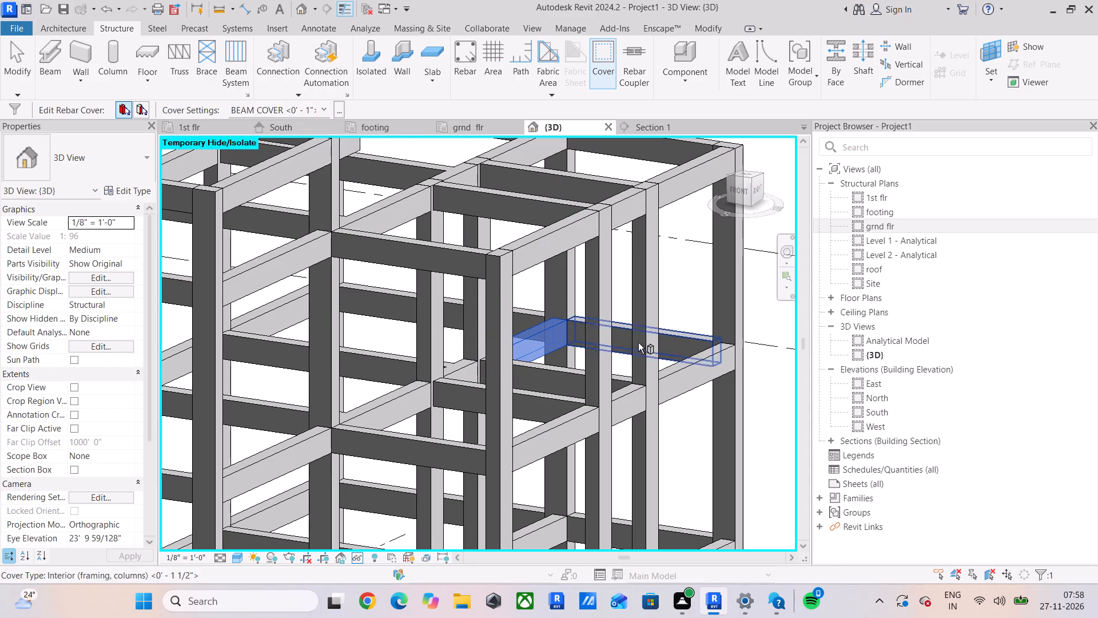
{"action": "left_click", "coordinate": [677, 339]}
{"action": "left_click", "coordinate": [314, 110]}
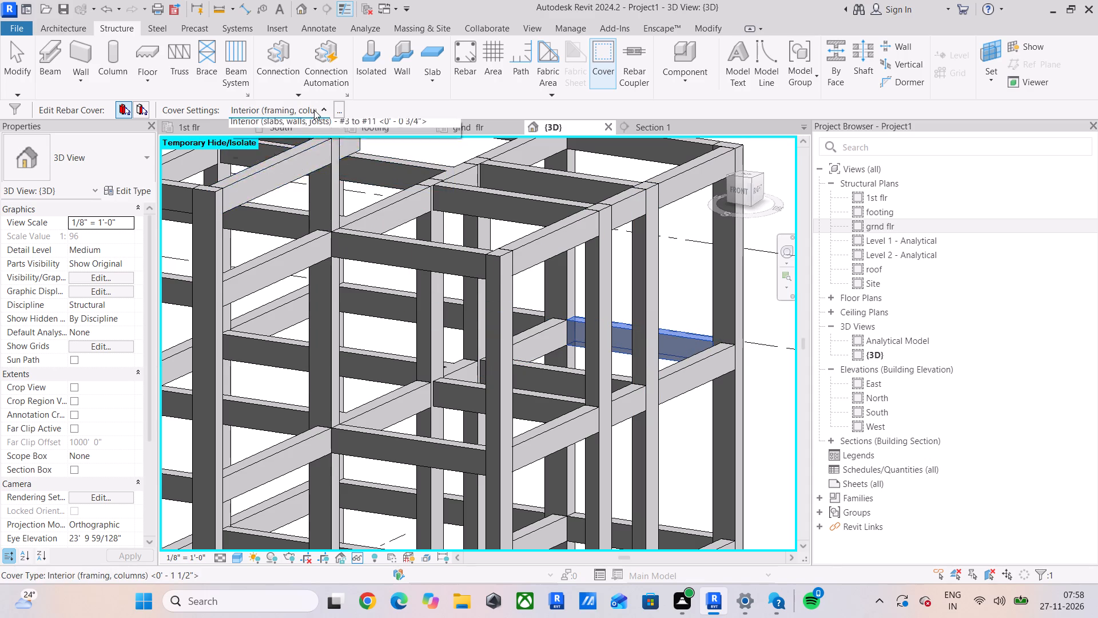
{"action": "left_click", "coordinate": [298, 117]}
{"action": "left_click", "coordinate": [306, 108]}
{"action": "left_click", "coordinate": [292, 129]}
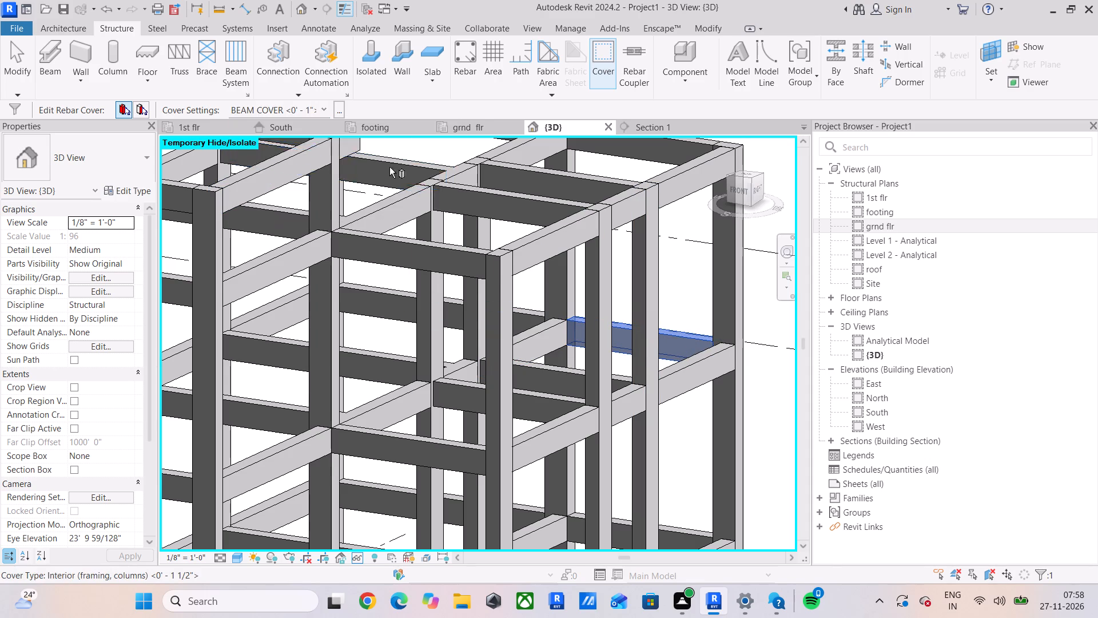
Apply BEAM COVER <0' - 1"> to the middle tier's adjacent rear longitudinal beam, its adjoining cross beam and the parallel longitudinal beam in front.
{"action": "middle_click_drag", "start_coordinate": [597, 390], "coordinate": [734, 436]}
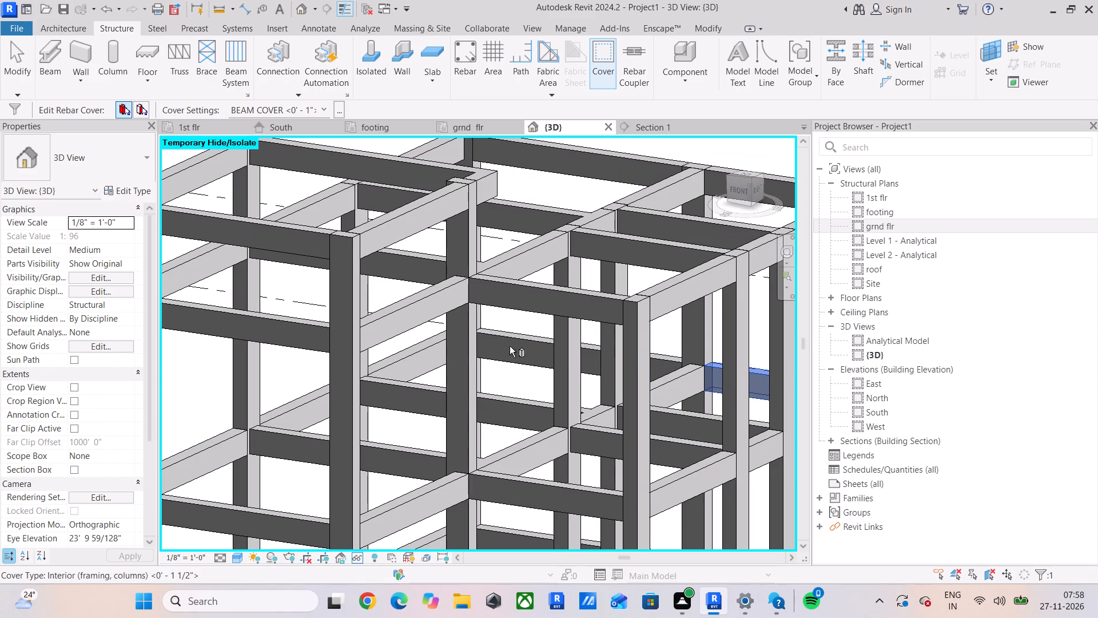
{"action": "left_click", "coordinate": [516, 341]}
{"action": "left_click", "coordinate": [321, 107]}
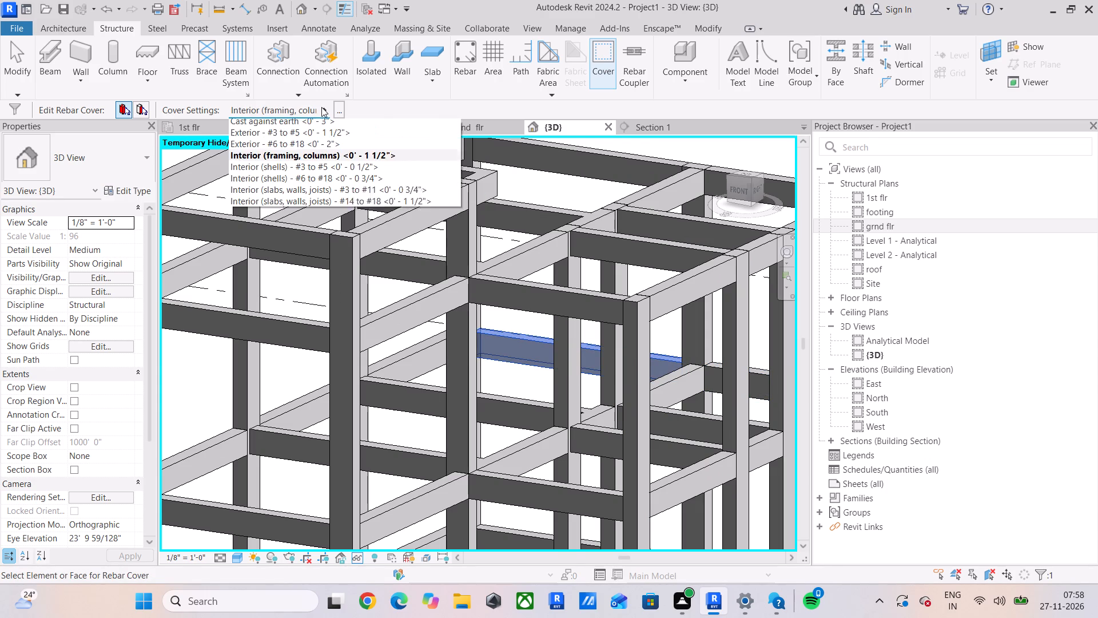
{"action": "left_click", "coordinate": [302, 126]}
{"action": "left_click", "coordinate": [413, 356]}
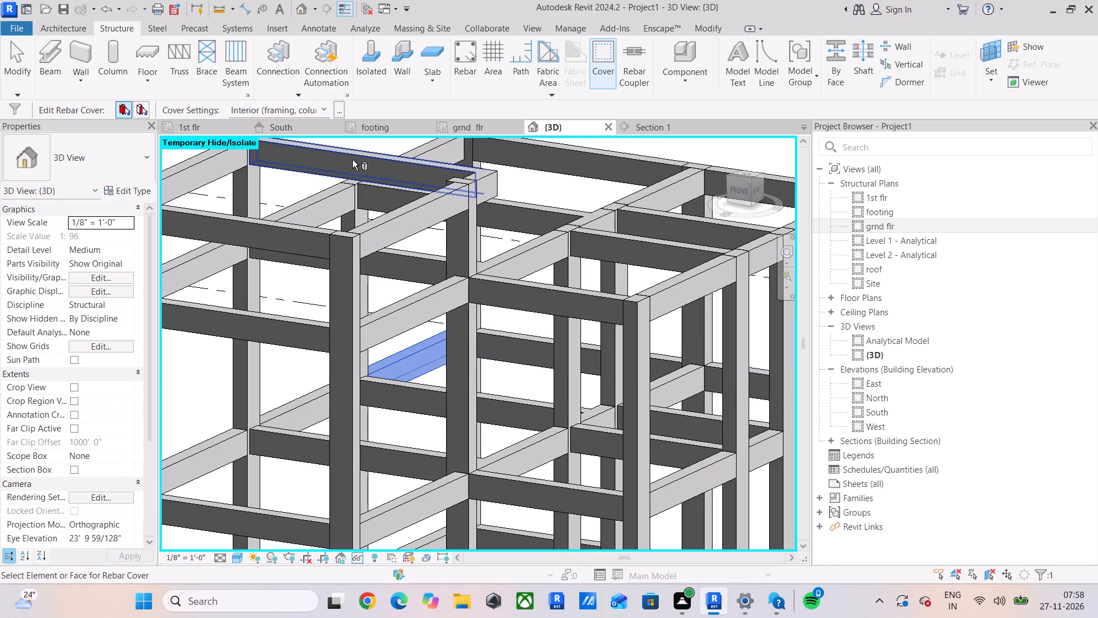
{"action": "left_click", "coordinate": [319, 105]}
{"action": "left_click", "coordinate": [289, 125]}
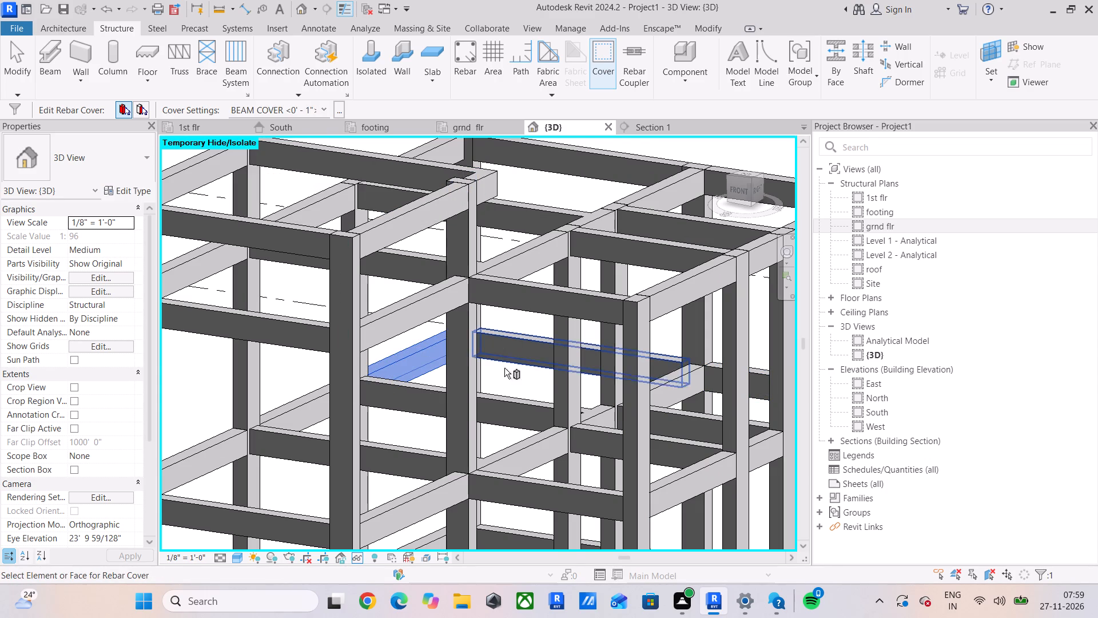
{"action": "left_click", "coordinate": [506, 398]}
{"action": "left_click", "coordinate": [308, 109]}
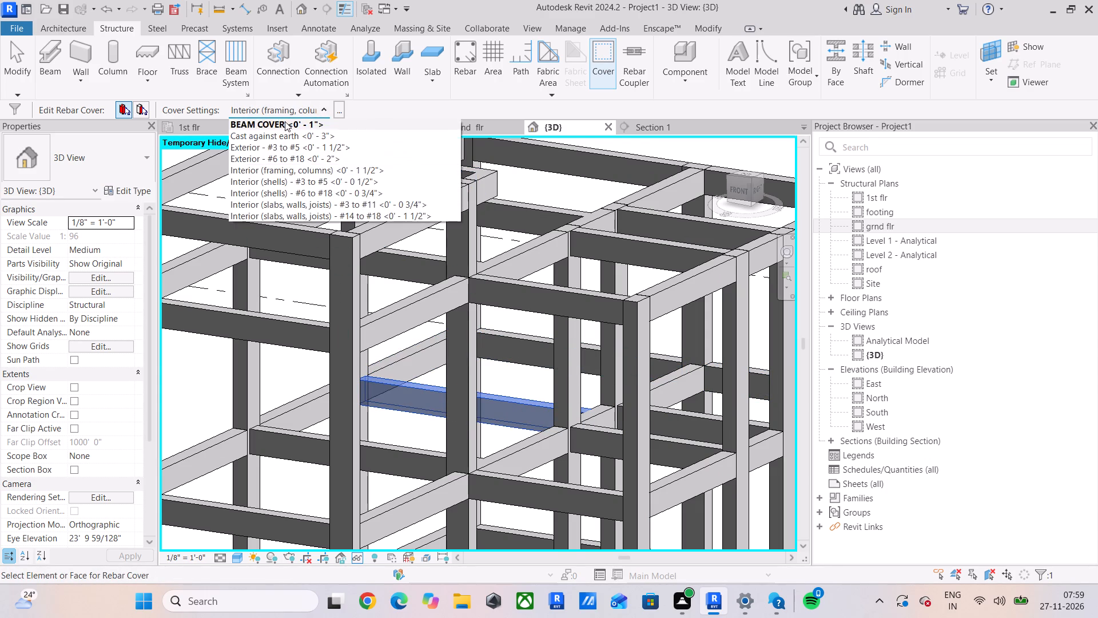
{"action": "left_click", "coordinate": [285, 121]}
Apply BEAM COVER <0' - 1"> to the next middle-tier cross beam forward, its adjoining inner longitudinal beam and the left-hand front bay's outer cross beam.
{"action": "left_click", "coordinate": [288, 410]}
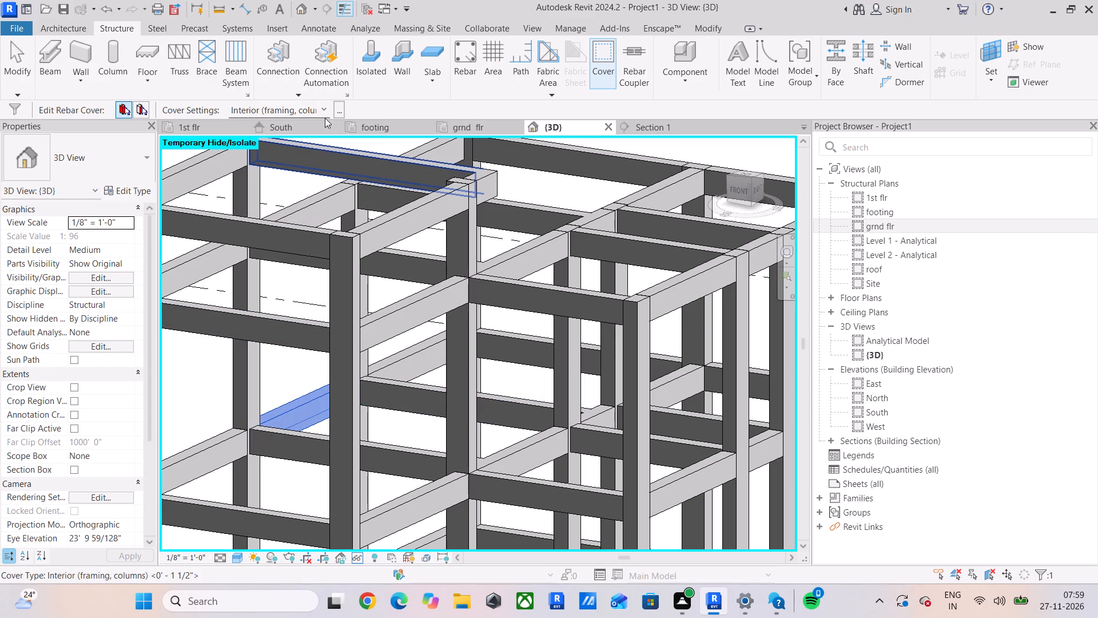
{"action": "left_click", "coordinate": [329, 106]}
{"action": "left_click", "coordinate": [290, 128]}
{"action": "left_click", "coordinate": [379, 447]}
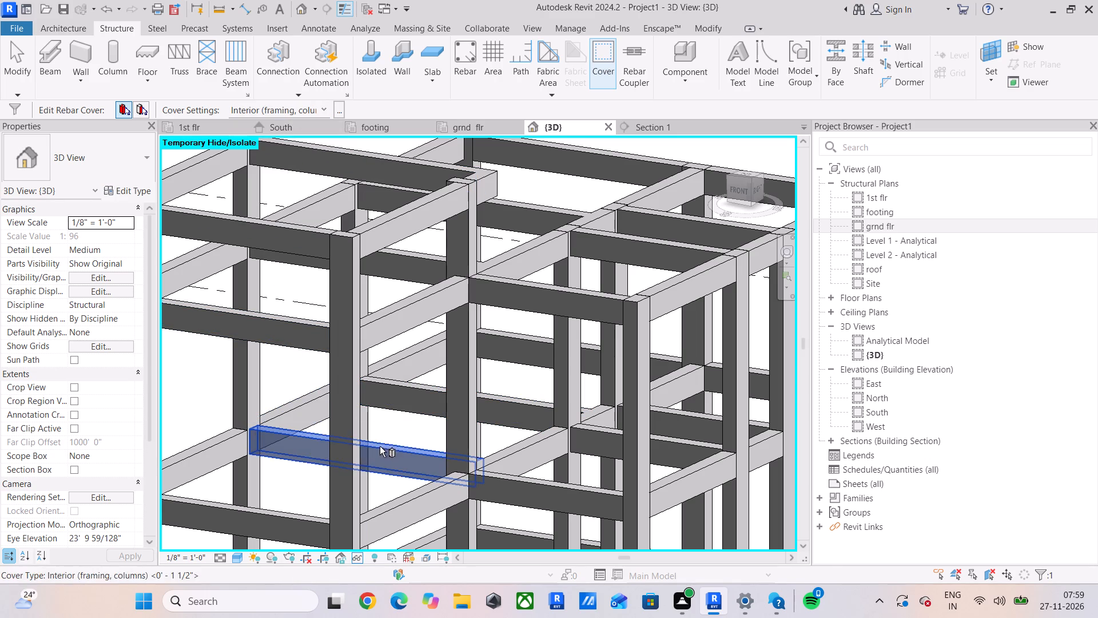
{"action": "left_click", "coordinate": [316, 108]}
{"action": "left_click", "coordinate": [283, 124]}
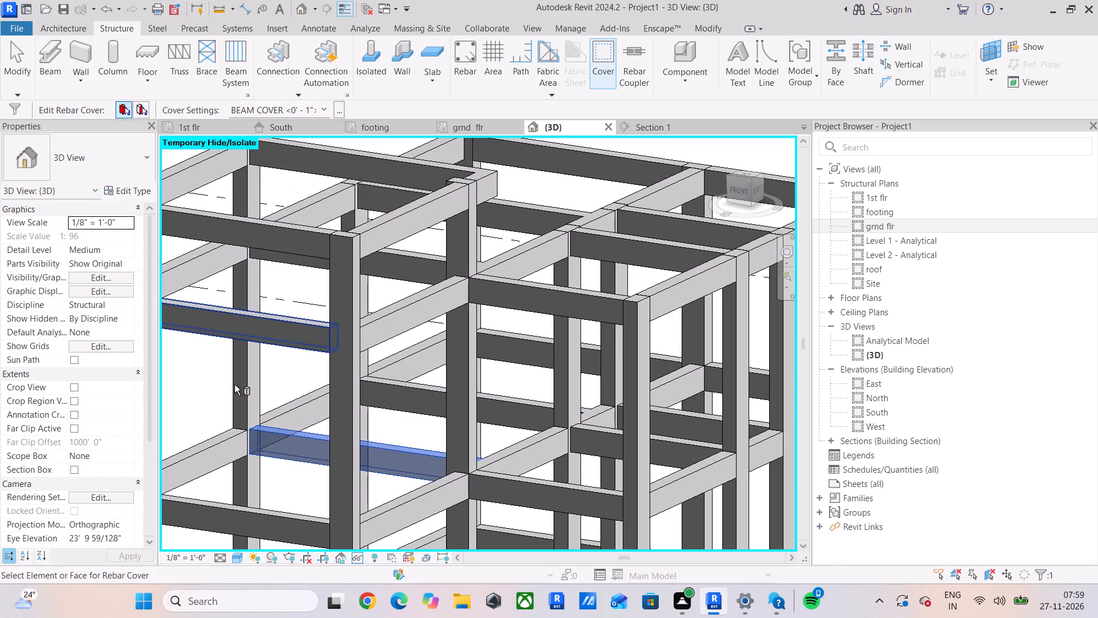
{"action": "left_click", "coordinate": [200, 451]}
{"action": "left_click", "coordinate": [308, 104]}
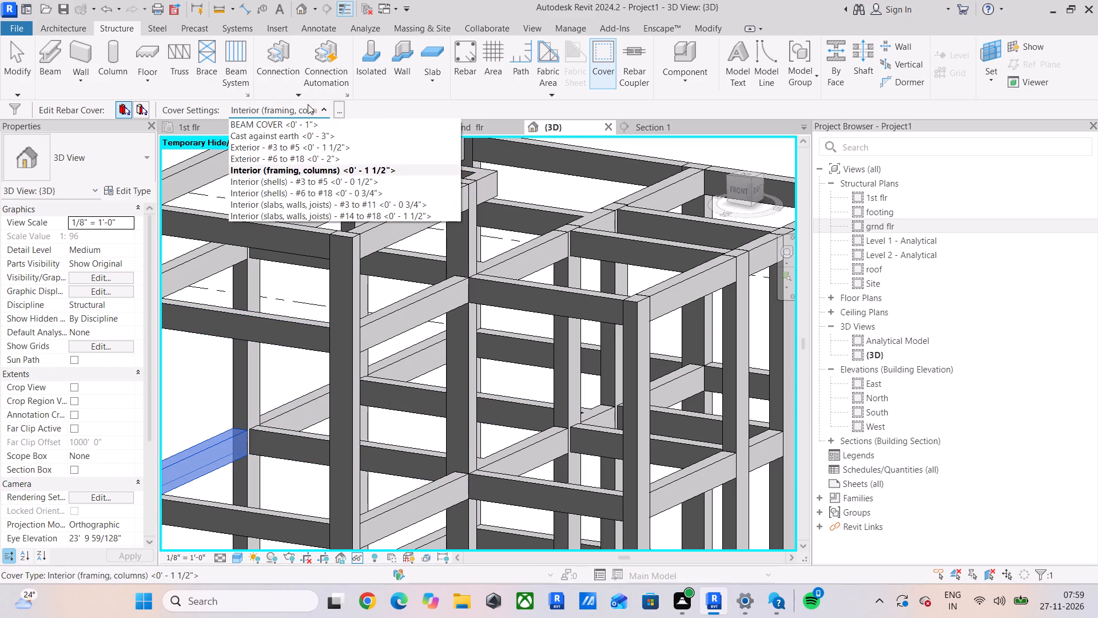
{"action": "left_click", "coordinate": [305, 128]}
Apply BEAM COVER <0' - 1"> to the middle tier's left-hand front longitudinal beam and its adjoining inner cross beam, then check the two neighbouring beams.
{"action": "middle_click_drag", "start_coordinate": [294, 229], "coordinate": [348, 60]}
{"action": "left_click", "coordinate": [268, 348]}
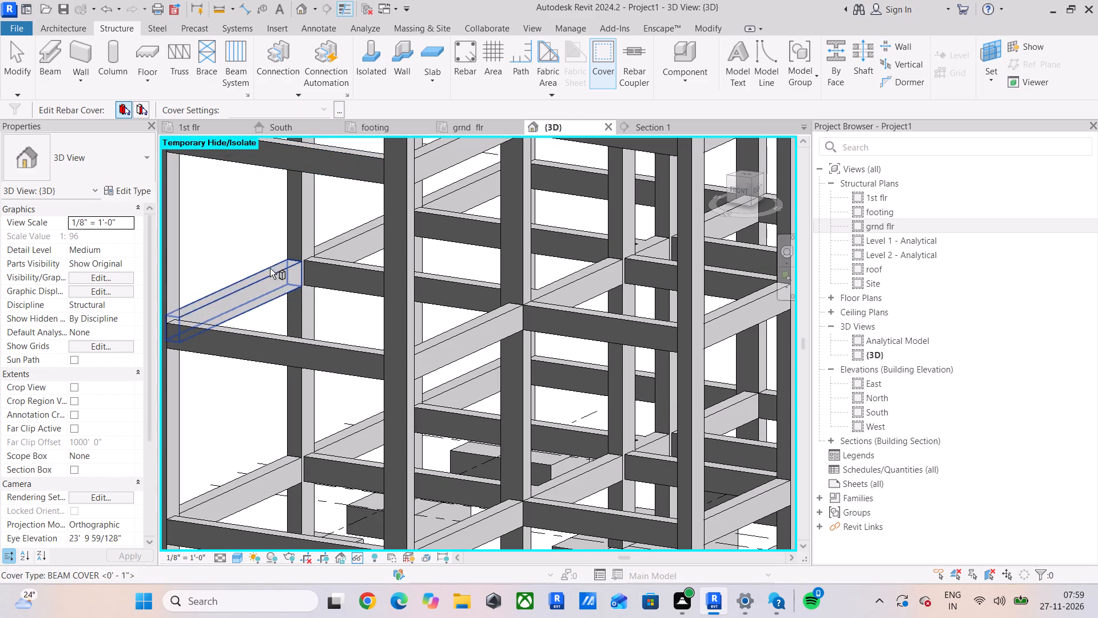
{"action": "left_click", "coordinate": [256, 345]}
{"action": "left_click", "coordinate": [260, 336]}
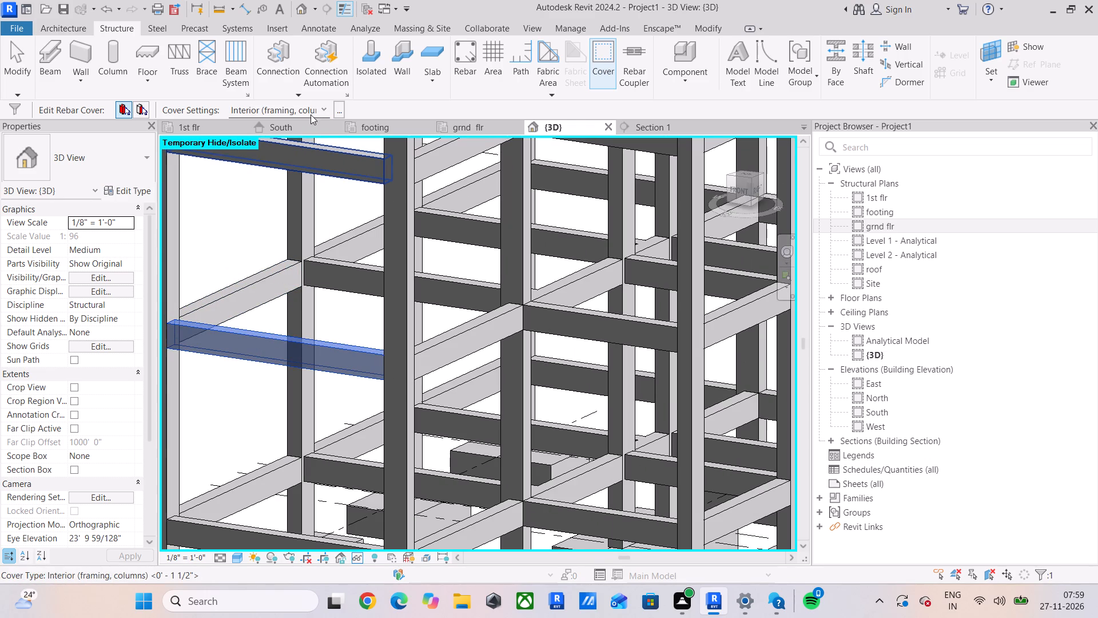
{"action": "left_click", "coordinate": [319, 107]}
{"action": "left_click", "coordinate": [277, 123]}
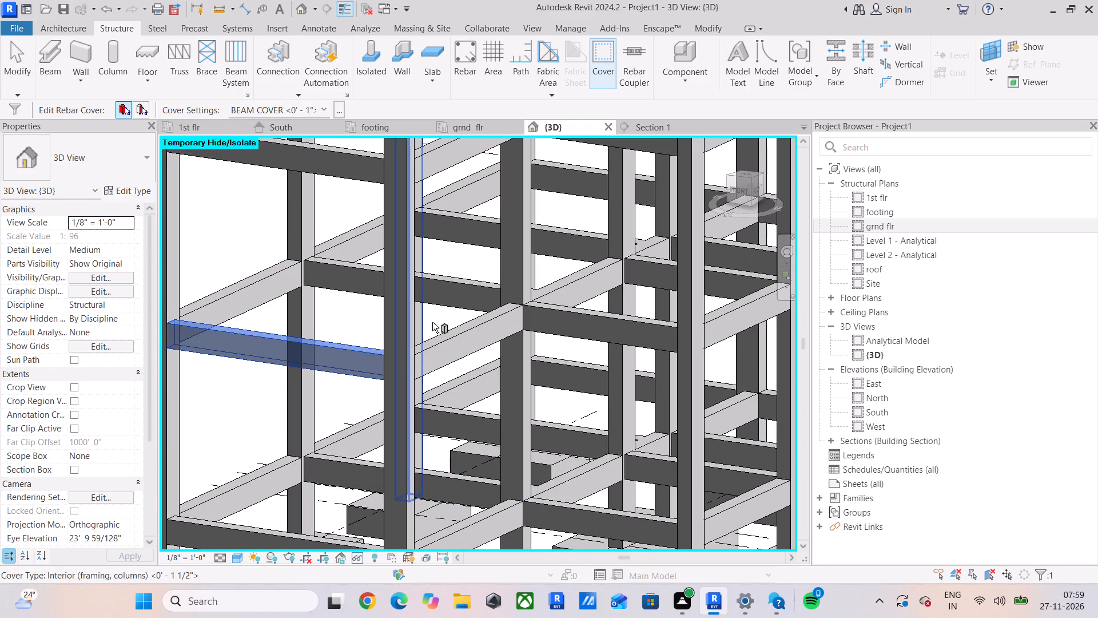
{"action": "left_click", "coordinate": [442, 339]}
{"action": "left_click", "coordinate": [328, 105]}
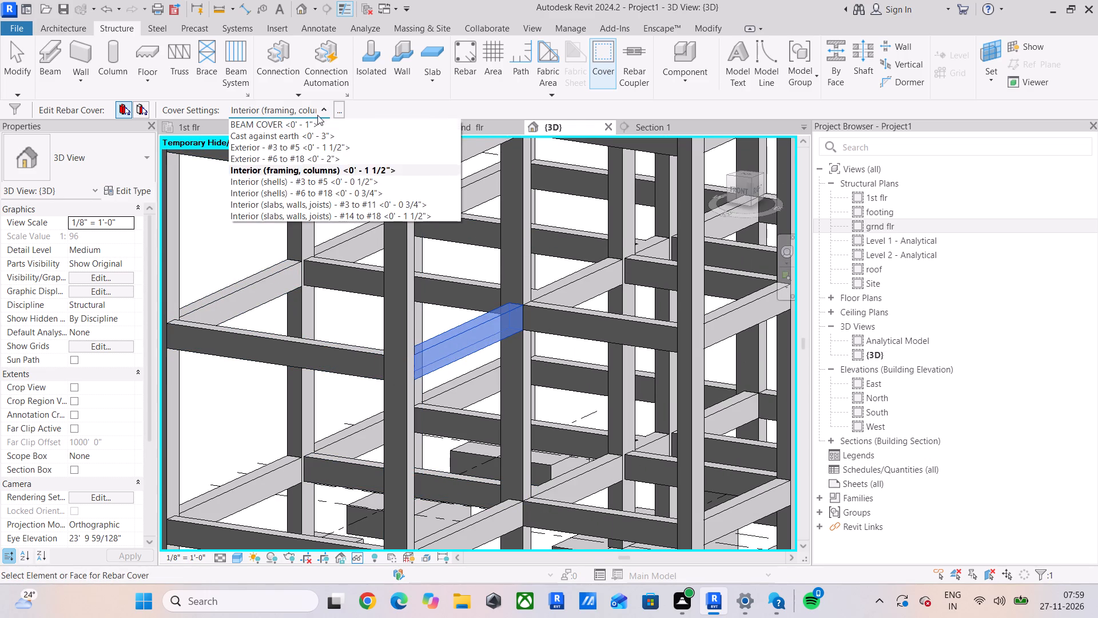
{"action": "left_click", "coordinate": [312, 123]}
{"action": "left_click", "coordinate": [558, 292]}
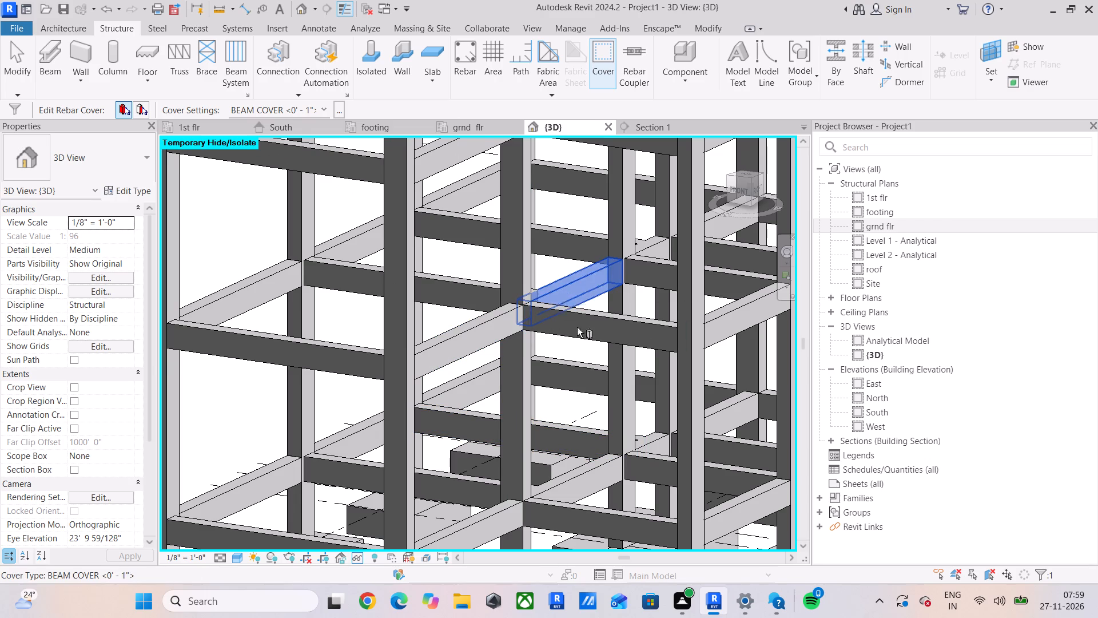
{"action": "left_click", "coordinate": [610, 329]}
{"action": "left_click", "coordinate": [603, 320]}
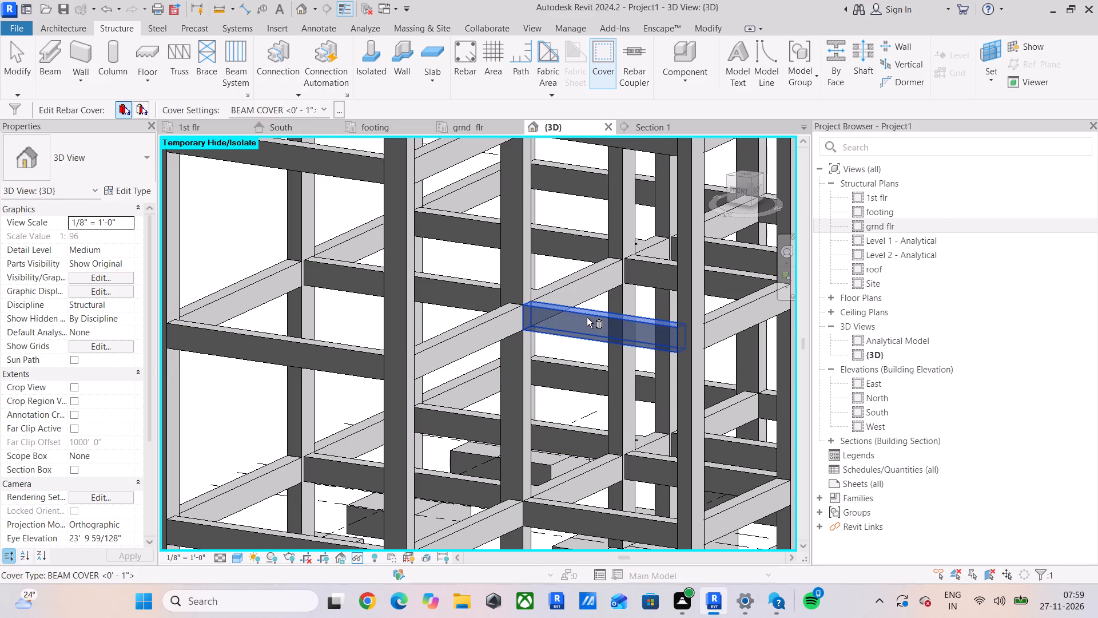
Apply BEAM COVER <0' - 1"> to the left-hand front bay's front longitudinal, outer cross and rear longitudinal beams, upper tier.
{"action": "middle_click_drag", "start_coordinate": [583, 317], "coordinate": [579, 482]}
{"action": "left_click", "coordinate": [269, 305]}
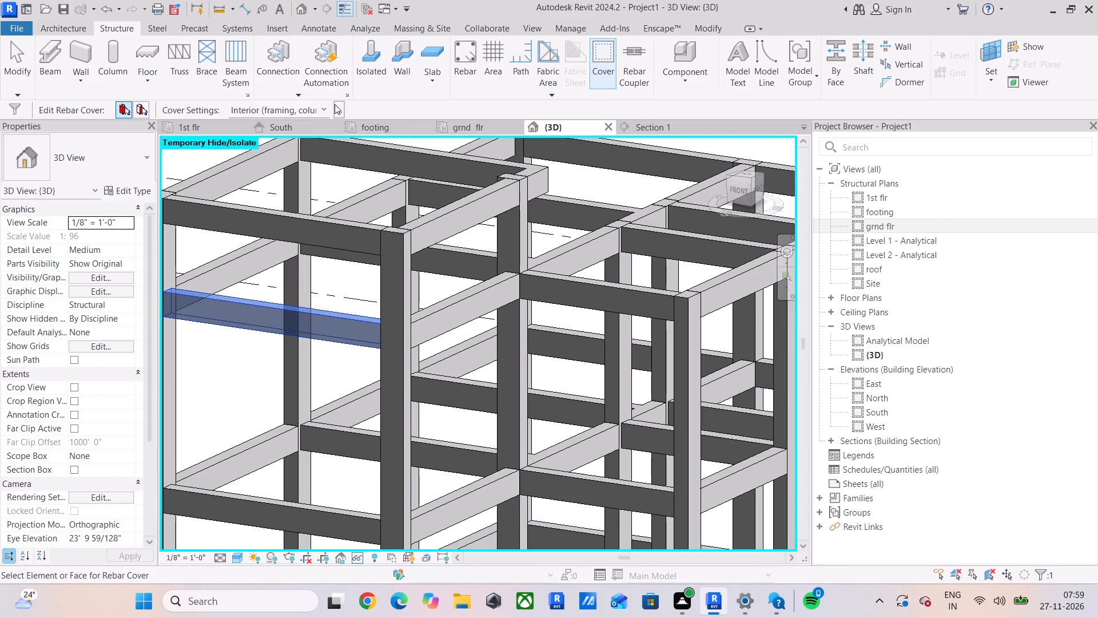
{"action": "left_click", "coordinate": [329, 113]}
{"action": "left_click", "coordinate": [317, 124]}
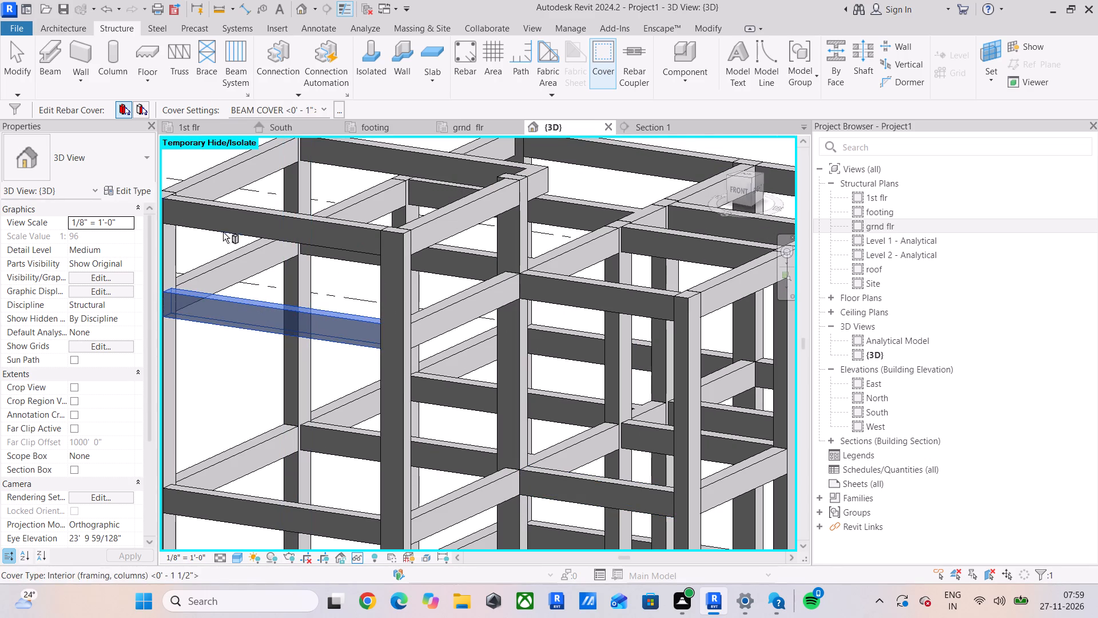
{"action": "left_click", "coordinate": [223, 262]}
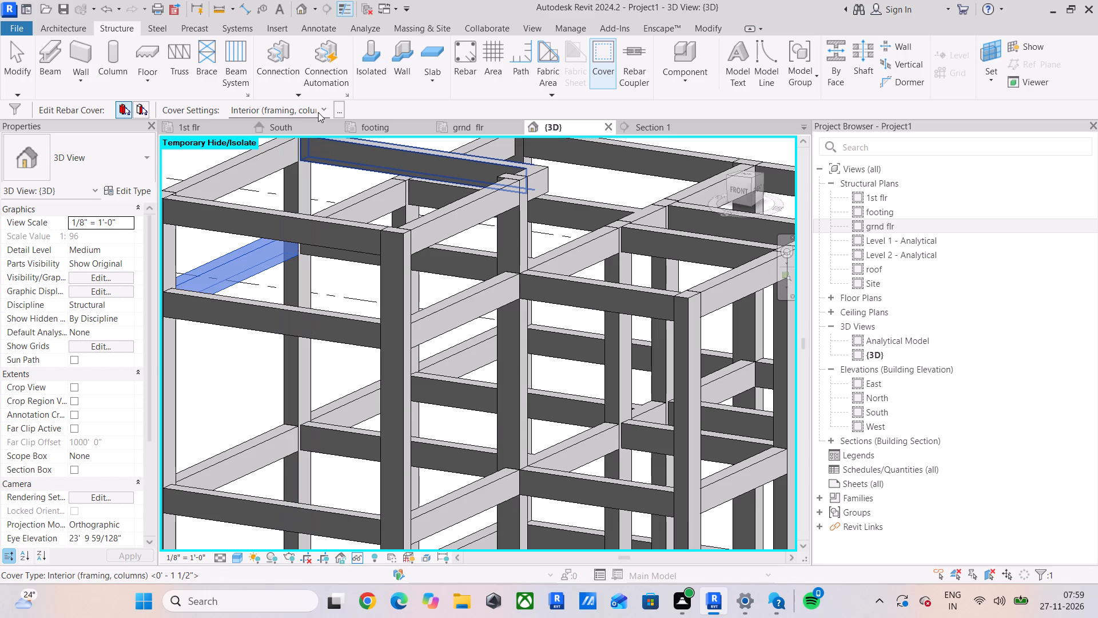
{"action": "left_click", "coordinate": [318, 112]}
{"action": "left_click", "coordinate": [304, 126]}
{"action": "left_click", "coordinate": [442, 262]}
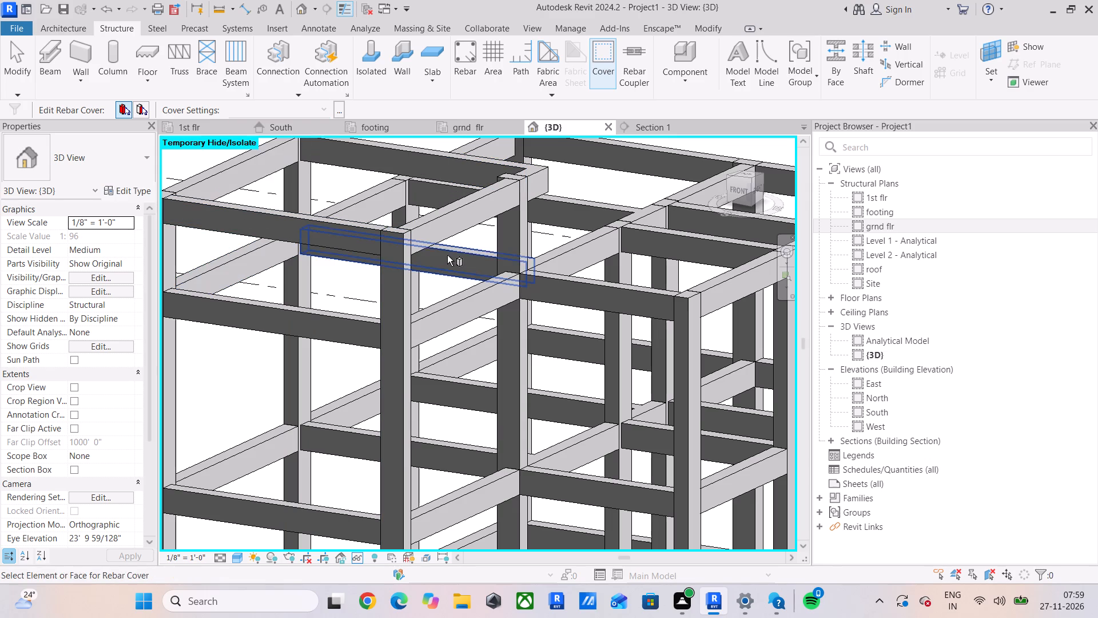
{"action": "left_click", "coordinate": [447, 255]}
{"action": "left_click", "coordinate": [324, 108]}
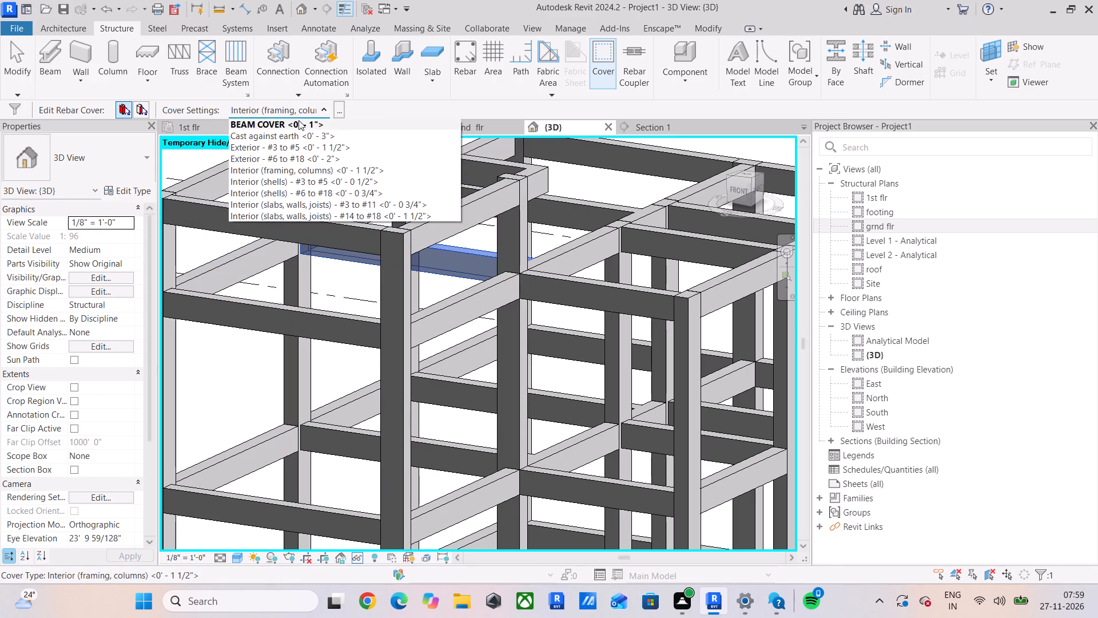
{"action": "left_click", "coordinate": [299, 120]}
Apply BEAM COVER <0' - 1"> to the upper tier's left-hand front inner cross beam and the right-hand front bay's front longitudinal and inner cross beams.
{"action": "left_click", "coordinate": [440, 302]}
{"action": "left_click", "coordinate": [324, 105]}
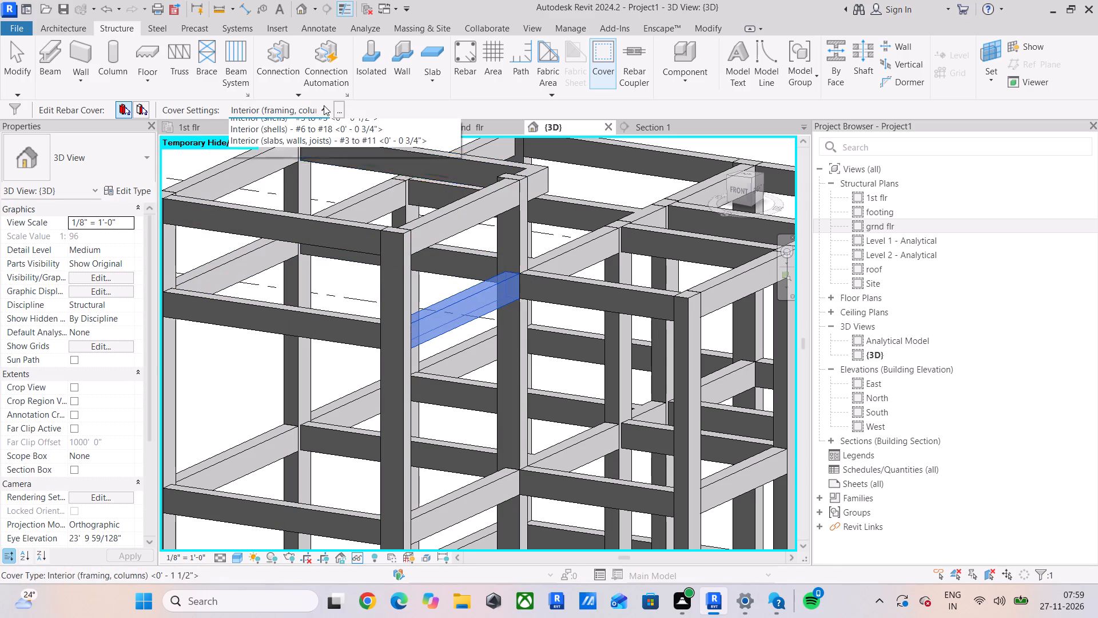
{"action": "left_click", "coordinate": [321, 128]}
{"action": "left_click", "coordinate": [579, 285]}
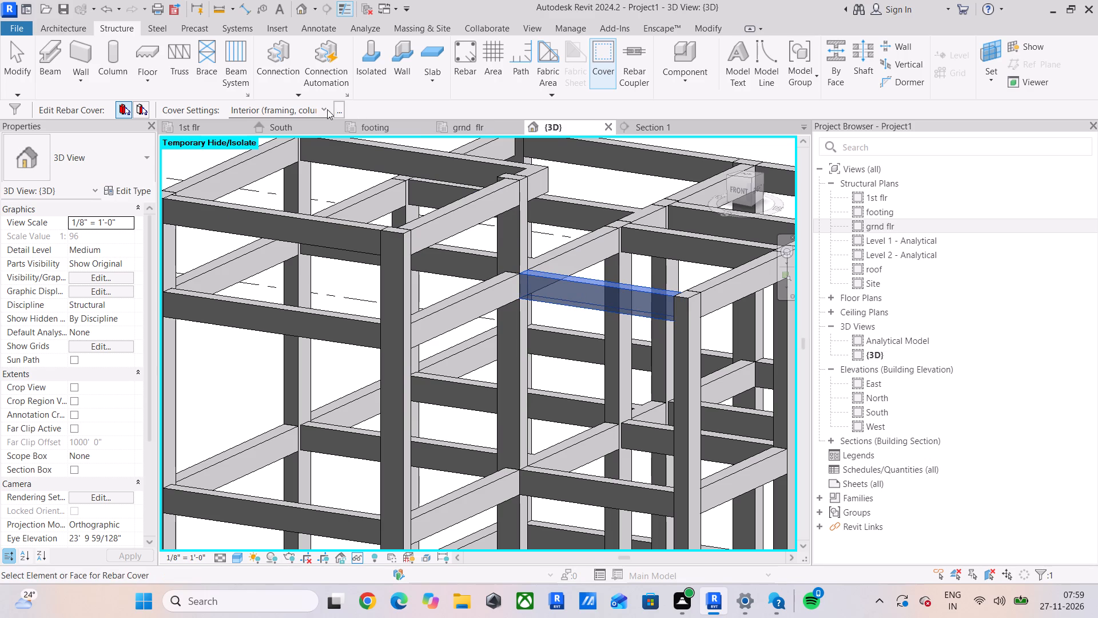
{"action": "left_click", "coordinate": [323, 106]}
{"action": "left_click", "coordinate": [305, 128]}
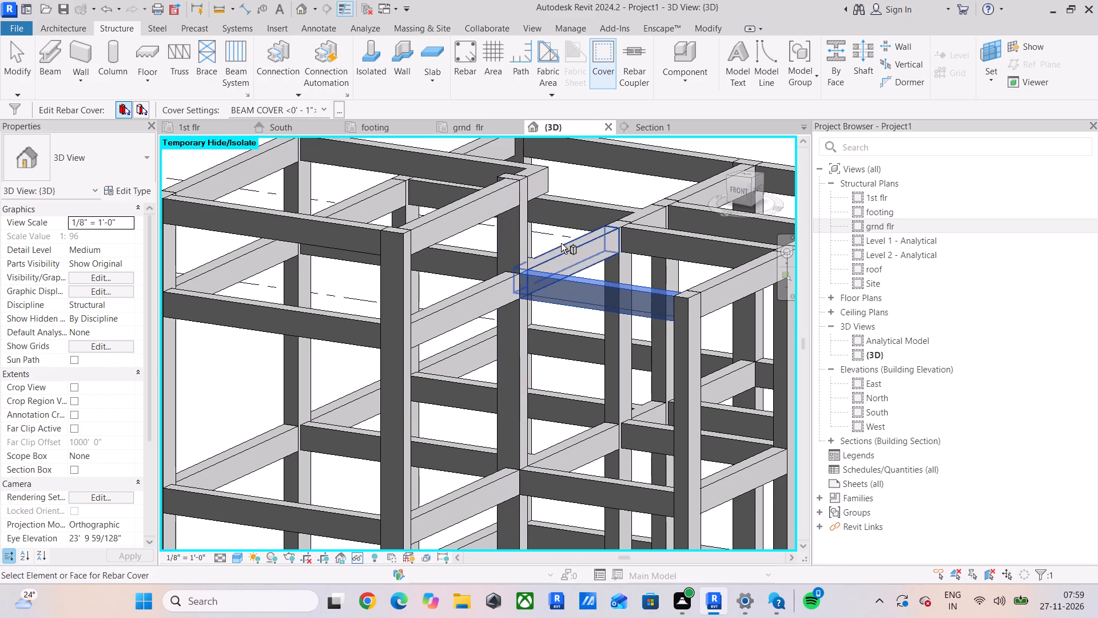
{"action": "left_click", "coordinate": [564, 249]}
{"action": "left_click", "coordinate": [322, 106]}
{"action": "left_click", "coordinate": [301, 125]}
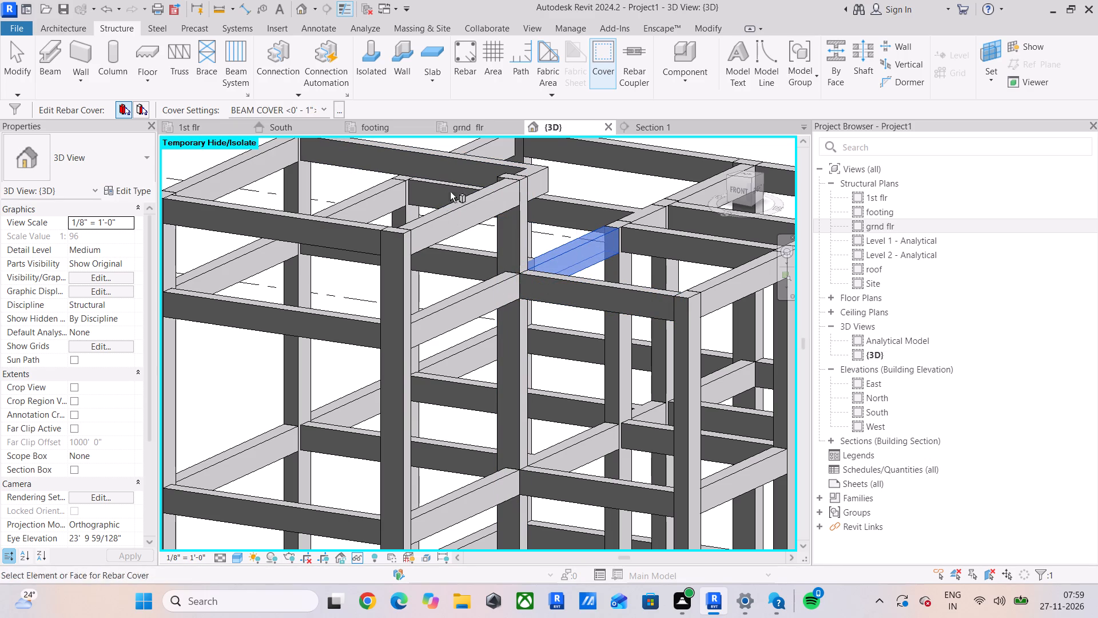
Apply BEAM COVER <0' - 1"> to the right-hand front bay's rear longitudinal beam and outer cross beam, upper tier.
{"action": "left_click", "coordinate": [665, 233]}
{"action": "middle_click_drag", "start_coordinate": [544, 186], "coordinate": [431, 253]}
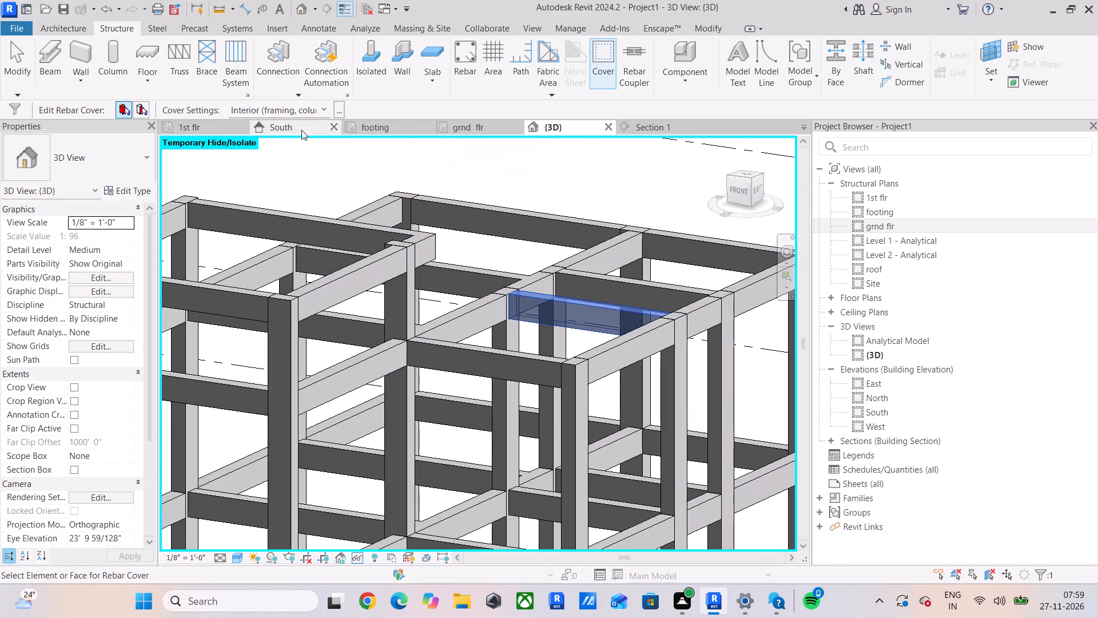
{"action": "left_click", "coordinate": [327, 106]}
{"action": "left_click", "coordinate": [317, 126]}
{"action": "left_click", "coordinate": [630, 338]}
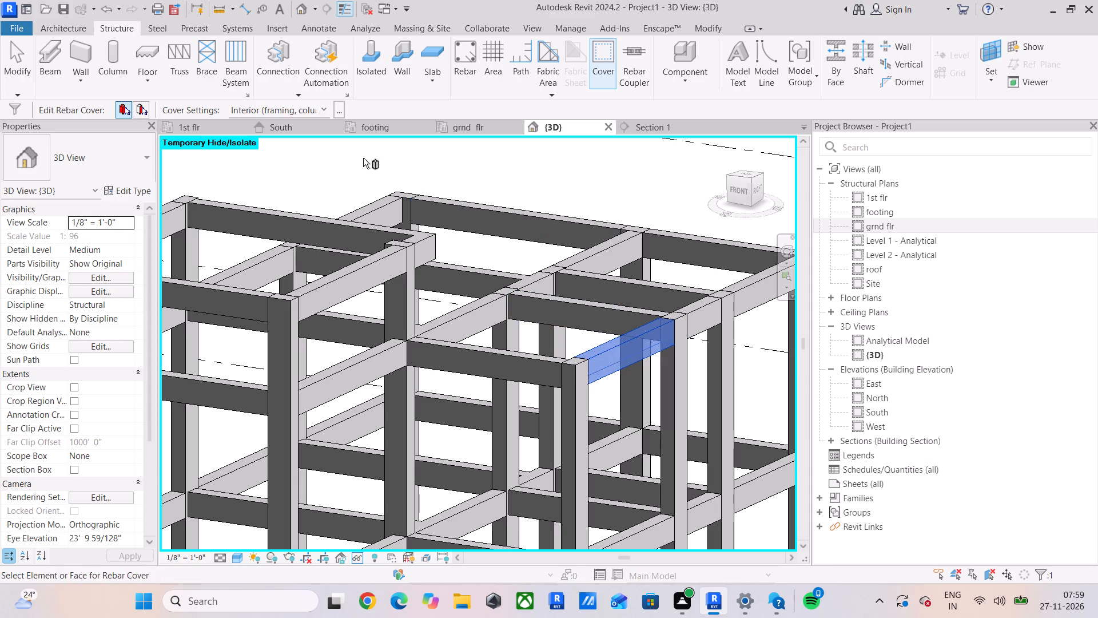
{"action": "left_click", "coordinate": [319, 104]}
{"action": "left_click", "coordinate": [309, 123]}
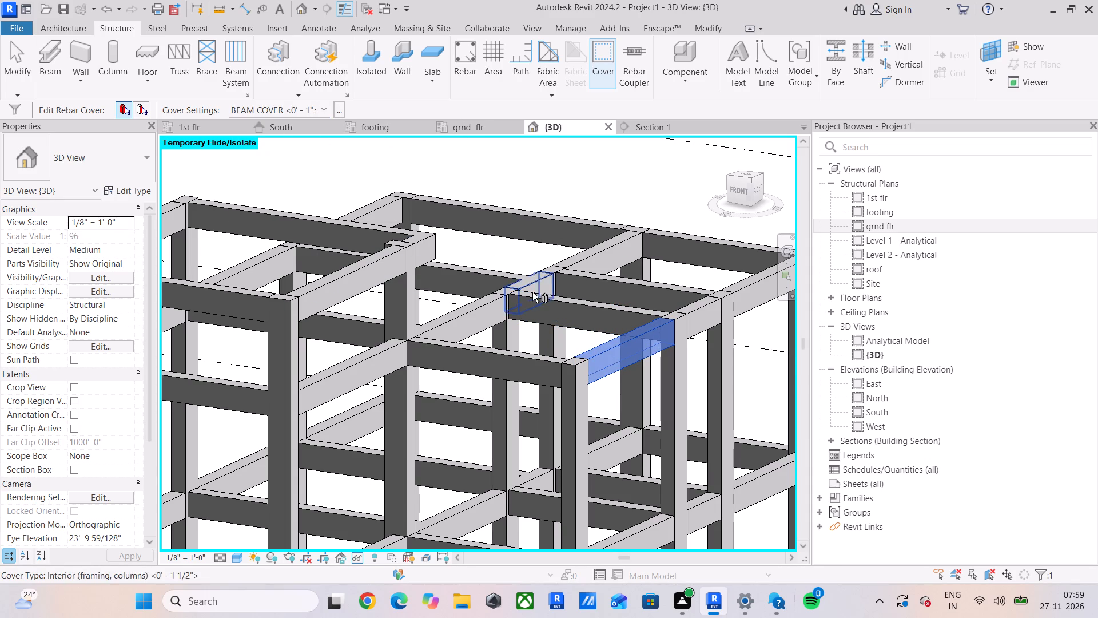
Apply BEAM COVER <0' - 1"> to the short outer and inner cross beams of the narrow right-hand bay, upper tier.
{"action": "left_click", "coordinate": [699, 315]}
{"action": "left_click", "coordinate": [321, 106]}
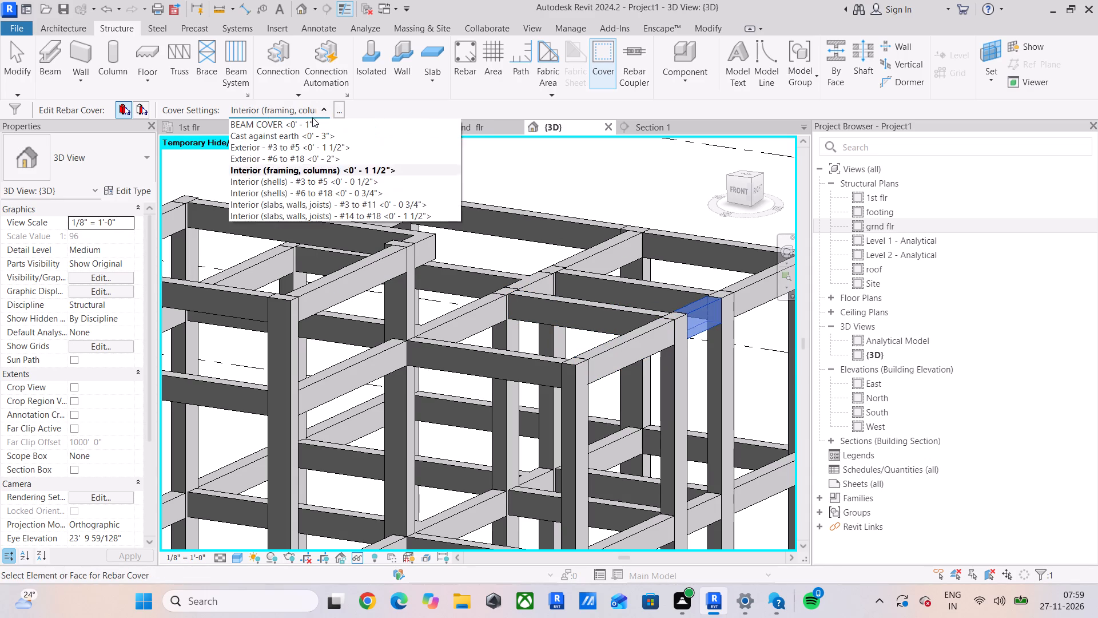
{"action": "left_click", "coordinate": [303, 129]}
{"action": "left_click", "coordinate": [535, 281]}
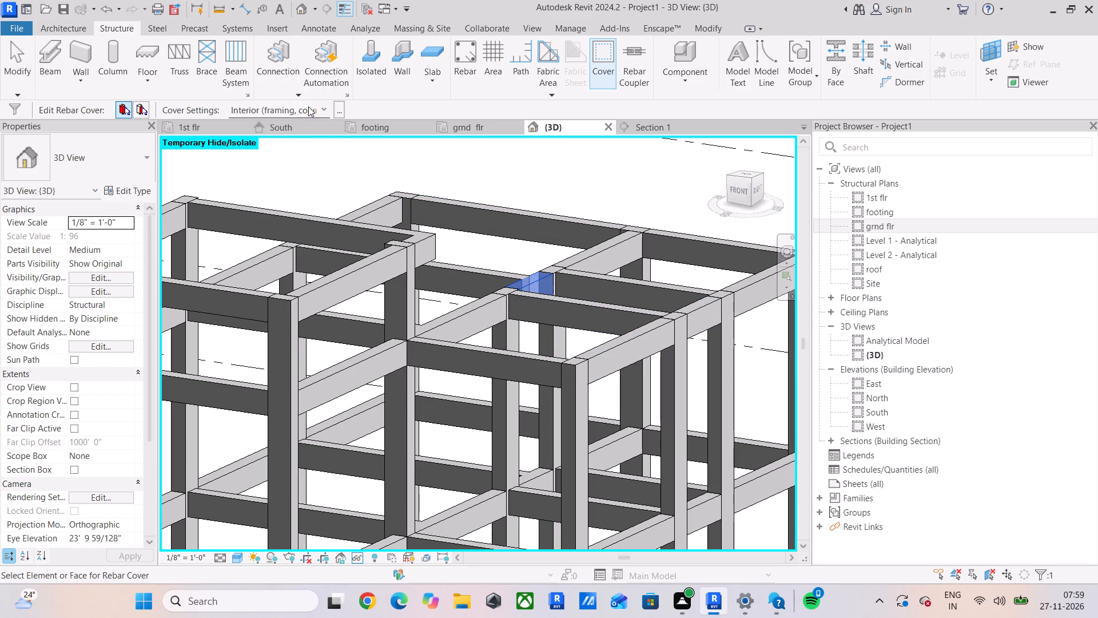
{"action": "left_click", "coordinate": [319, 106]}
{"action": "left_click", "coordinate": [301, 125]}
Apply BEAM COVER <0' - 1"> to the left-hand middle bay's rear longitudinal beam and outer cross beam, upper tier.
{"action": "left_click", "coordinate": [478, 272]}
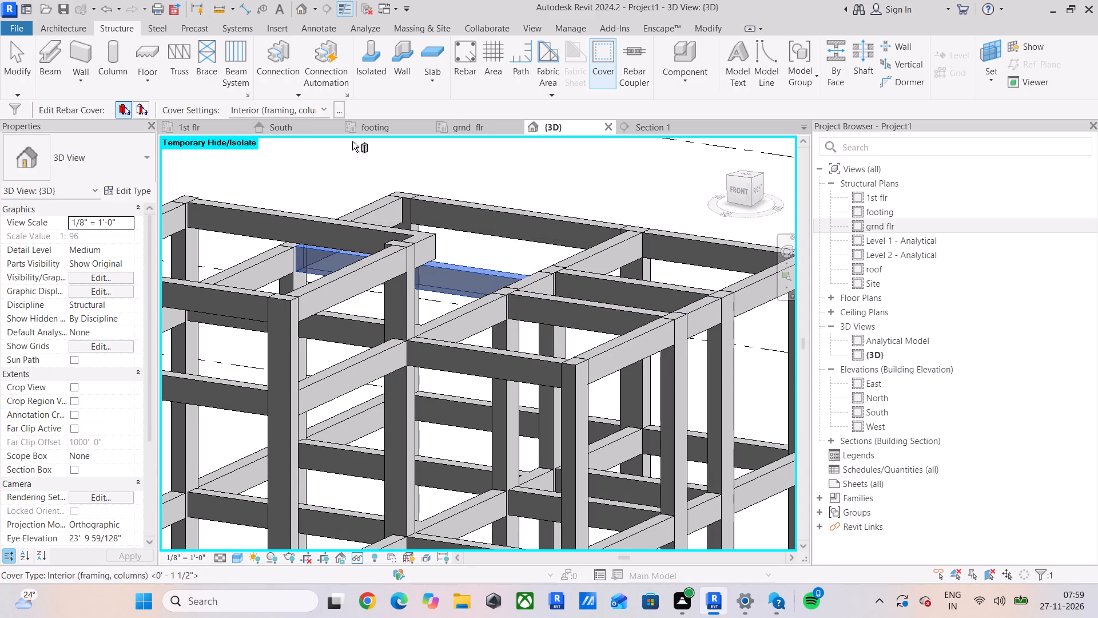
{"action": "left_click", "coordinate": [317, 104]}
{"action": "left_click", "coordinate": [287, 124]}
{"action": "left_click", "coordinate": [264, 260]}
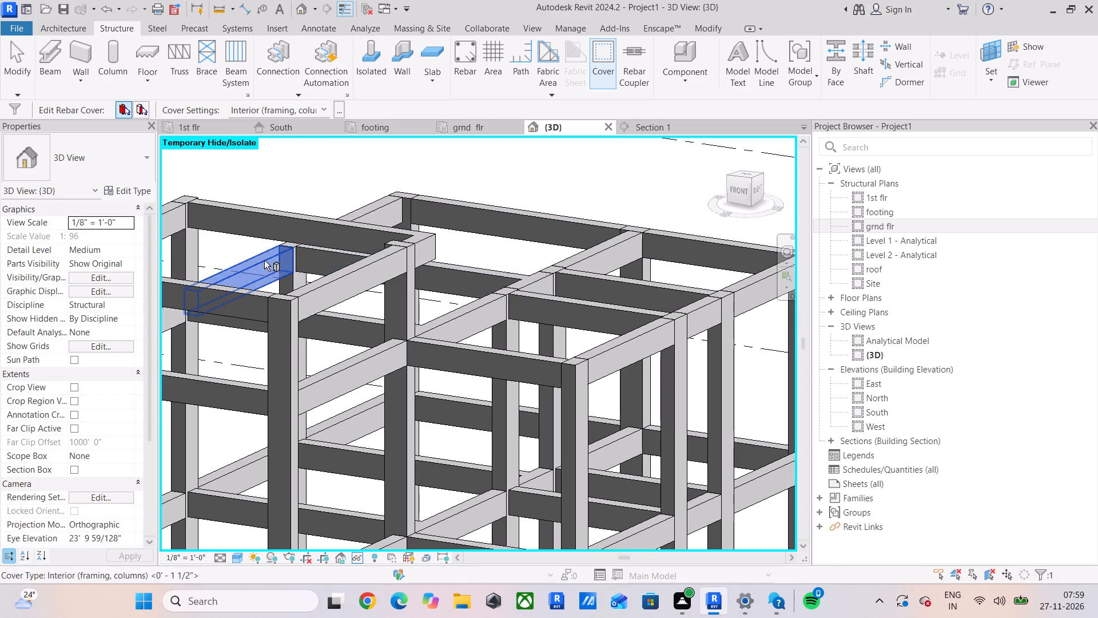
{"action": "left_click", "coordinate": [311, 111]}
{"action": "left_click", "coordinate": [300, 124]}
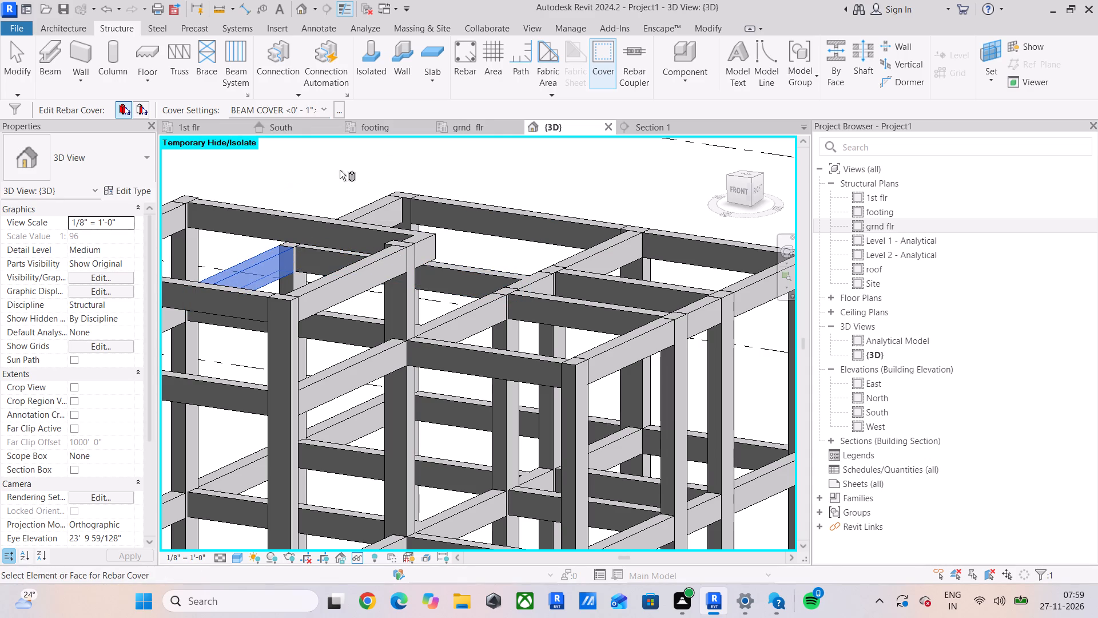
Apply BEAM COVER <0' - 1"> to the left-hand rear bay's outer cross beam, upper tier.
{"action": "left_click", "coordinate": [385, 209]}
{"action": "left_click", "coordinate": [324, 106]}
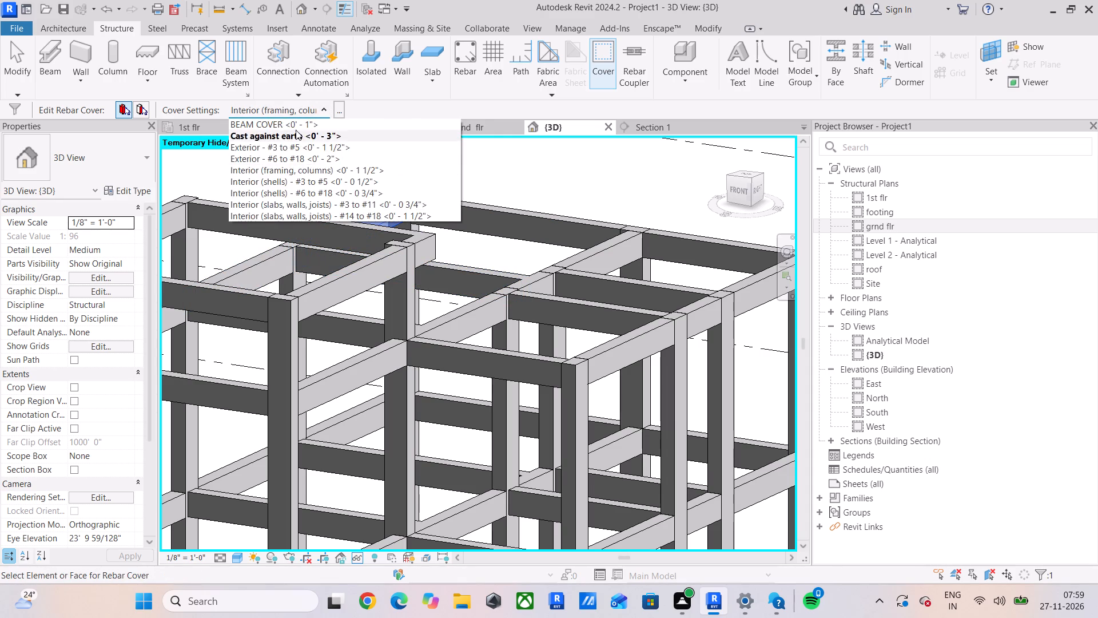
{"action": "left_click", "coordinate": [296, 130]}
{"action": "left_click", "coordinate": [303, 112]}
{"action": "left_click", "coordinate": [301, 118]}
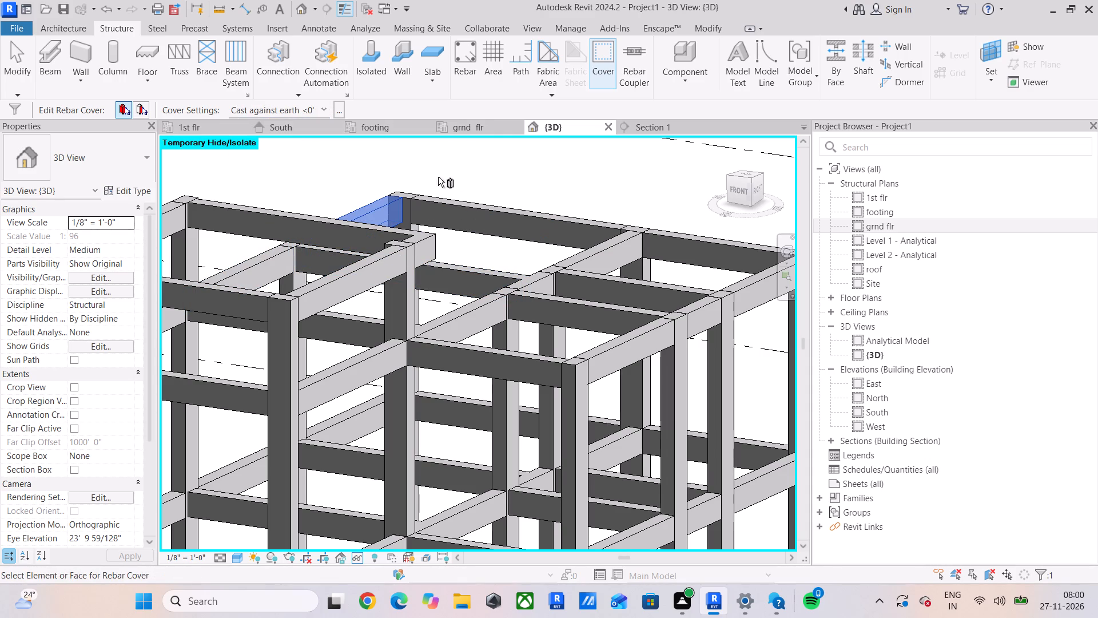
{"action": "left_click", "coordinate": [301, 109]}
{"action": "left_click", "coordinate": [288, 122]}
Apply BEAM COVER <0' - 1"> to the two longitudinal beams along the rear edge of the upper tier.
{"action": "left_click", "coordinate": [494, 213]}
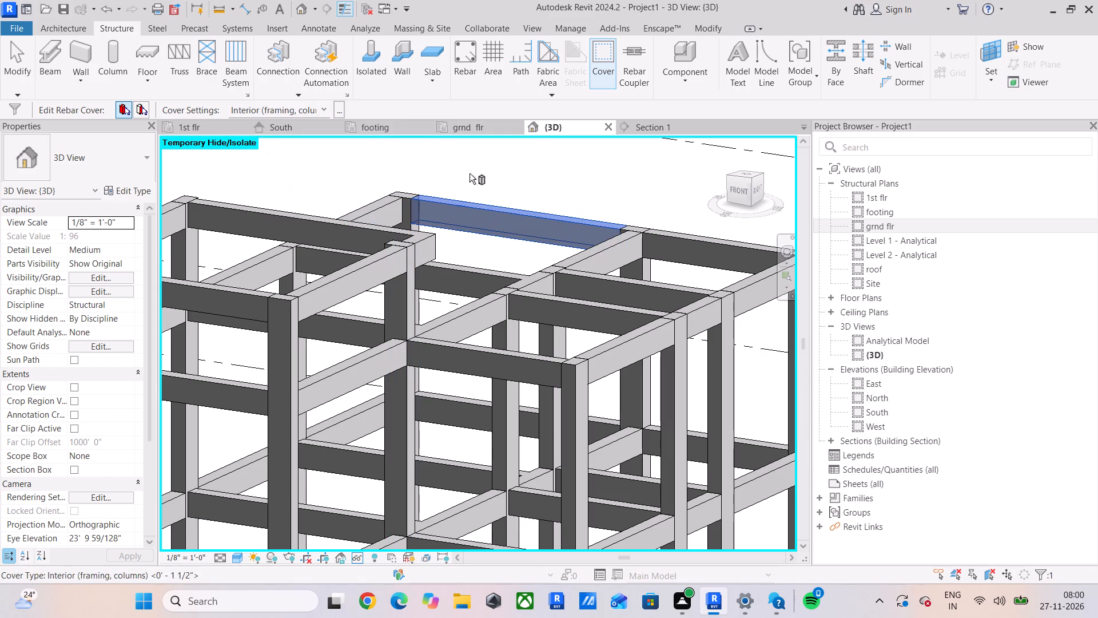
{"action": "left_click", "coordinate": [312, 108]}
{"action": "left_click", "coordinate": [285, 120]}
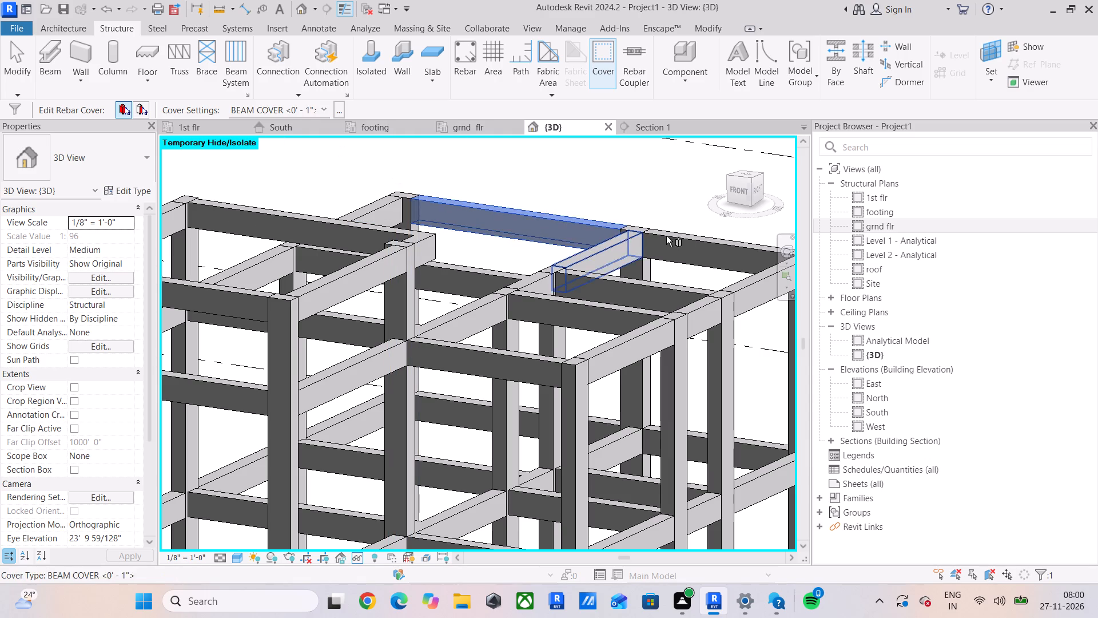
{"action": "left_click", "coordinate": [675, 236]}
{"action": "left_click", "coordinate": [309, 105]}
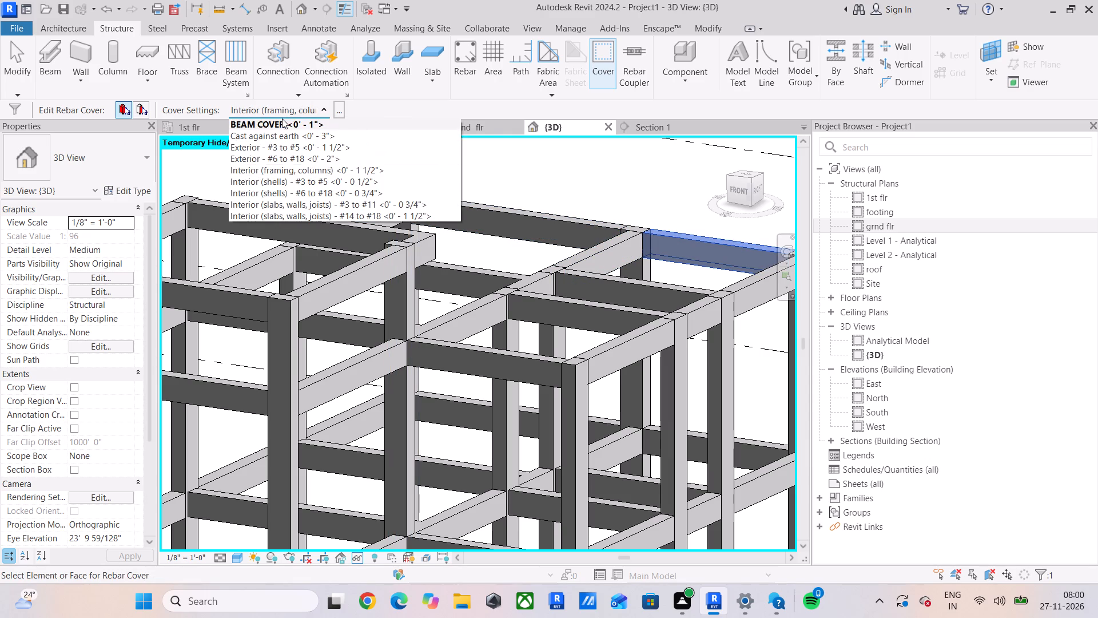
{"action": "left_click", "coordinate": [282, 118]}
Apply BEAM COVER <0' - 1"> to the right-hand rear bay's inner cross beam and outer cross beam, upper tier.
{"action": "middle_click_drag", "start_coordinate": [574, 272], "coordinate": [385, 243]}
{"action": "left_click", "coordinate": [411, 216]}
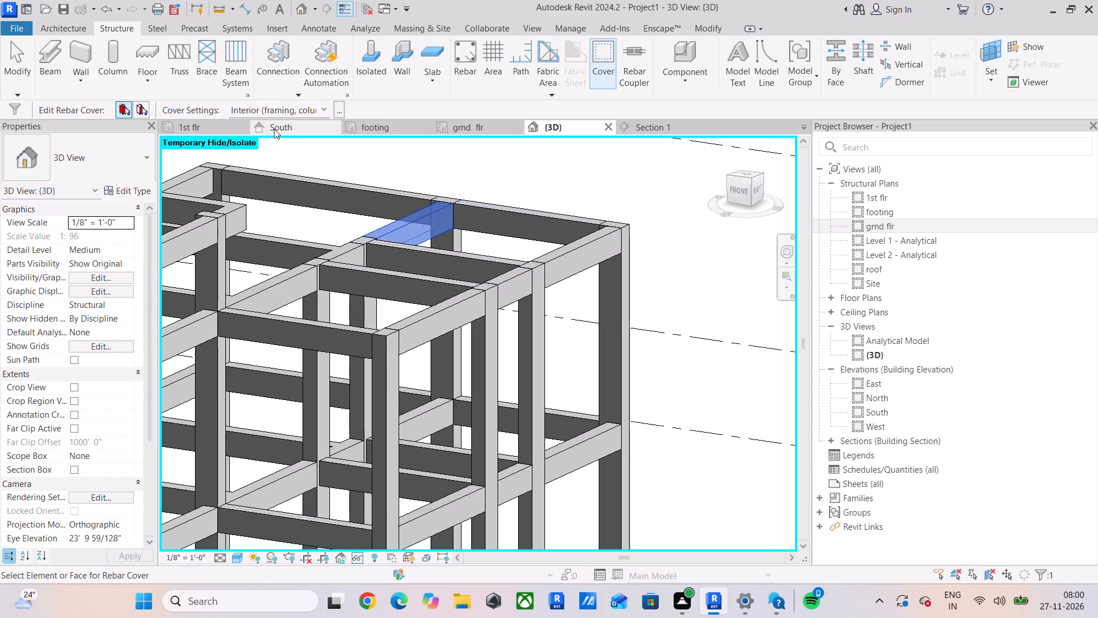
{"action": "left_click", "coordinate": [319, 109]}
{"action": "left_click", "coordinate": [299, 124]}
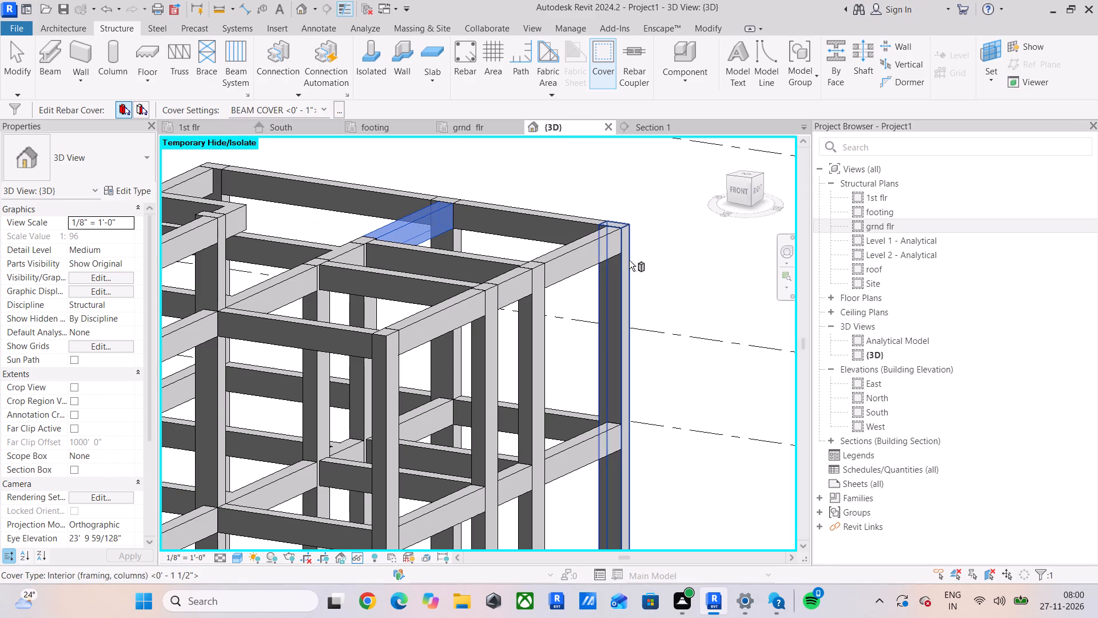
{"action": "left_click", "coordinate": [586, 251]}
{"action": "left_click", "coordinate": [322, 108]}
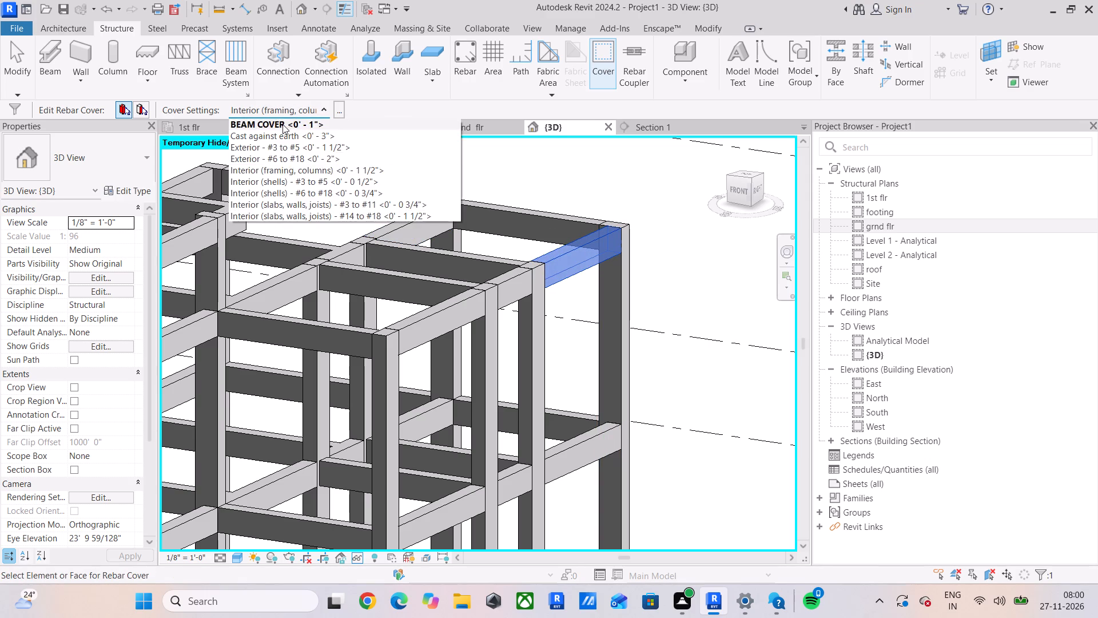
{"action": "left_click", "coordinate": [283, 124]}
Check the cover settings of the upper tier's narrow-bay cross beams, right-hand front bay beams and left-hand front inner cross beam.
{"action": "left_click", "coordinate": [496, 281]}
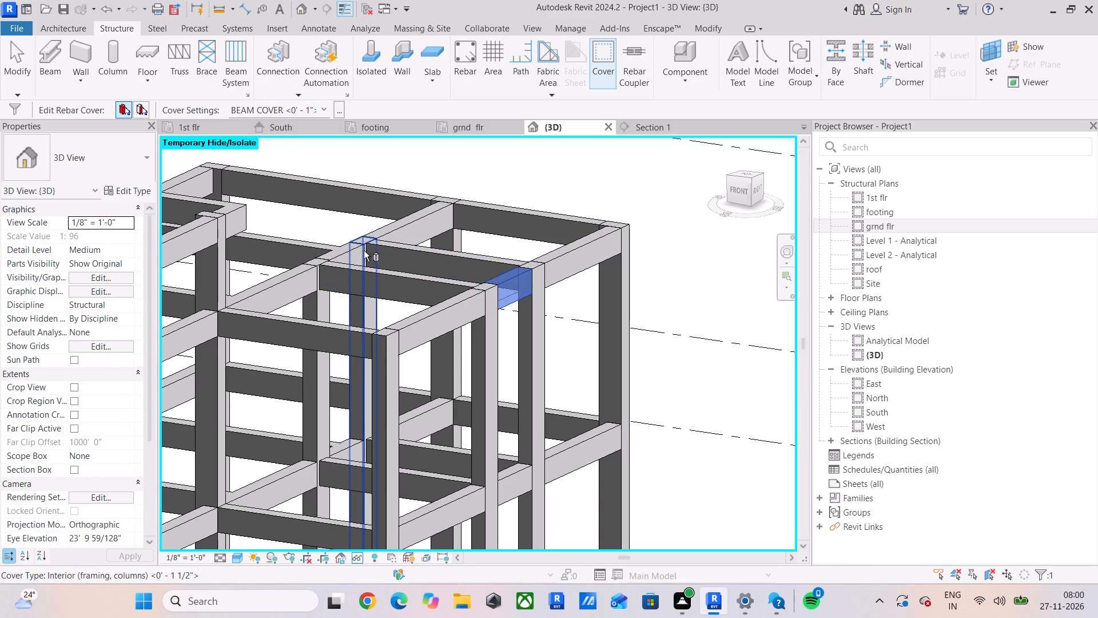
{"action": "left_click", "coordinate": [348, 255]}
{"action": "left_click", "coordinate": [295, 297]}
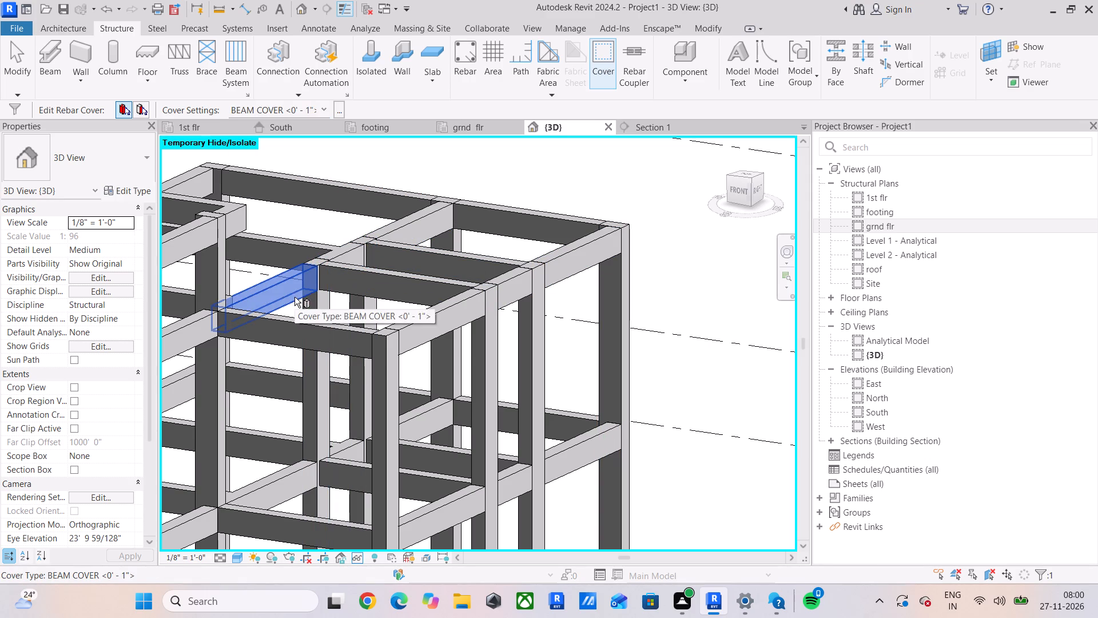
{"action": "left_click", "coordinate": [425, 326]}
{"action": "left_click", "coordinate": [323, 331]}
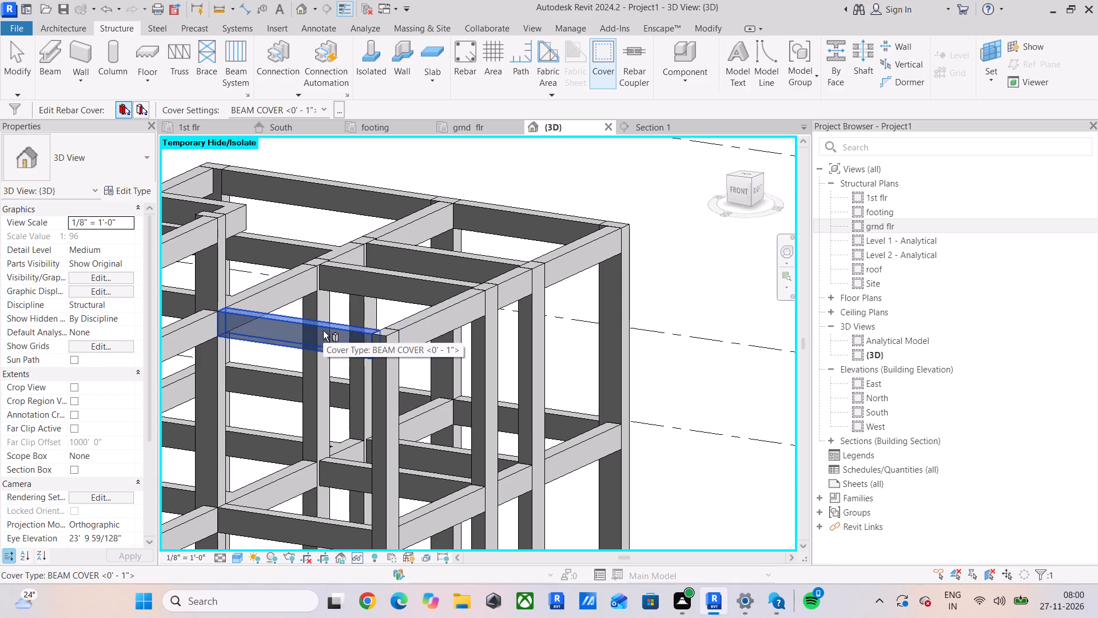
{"action": "middle_click_drag", "start_coordinate": [323, 331], "coordinate": [524, 266]}
{"action": "left_click", "coordinate": [366, 283]}
{"action": "left_click", "coordinate": [360, 277]}
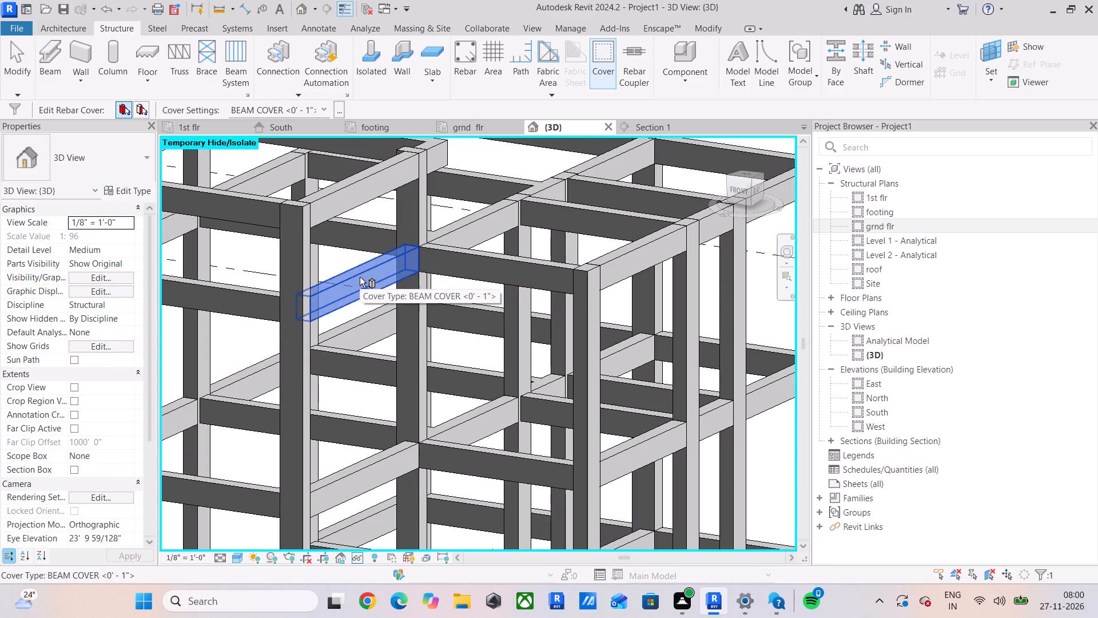
Apply BEAM COVER <0' - 1"> to the inner cross beam and front longitudinal beam of the raised top frame over the left-hand front bay.
{"action": "middle_click_drag", "start_coordinate": [360, 276], "coordinate": [391, 311]}
{"action": "left_click", "coordinate": [379, 218]}
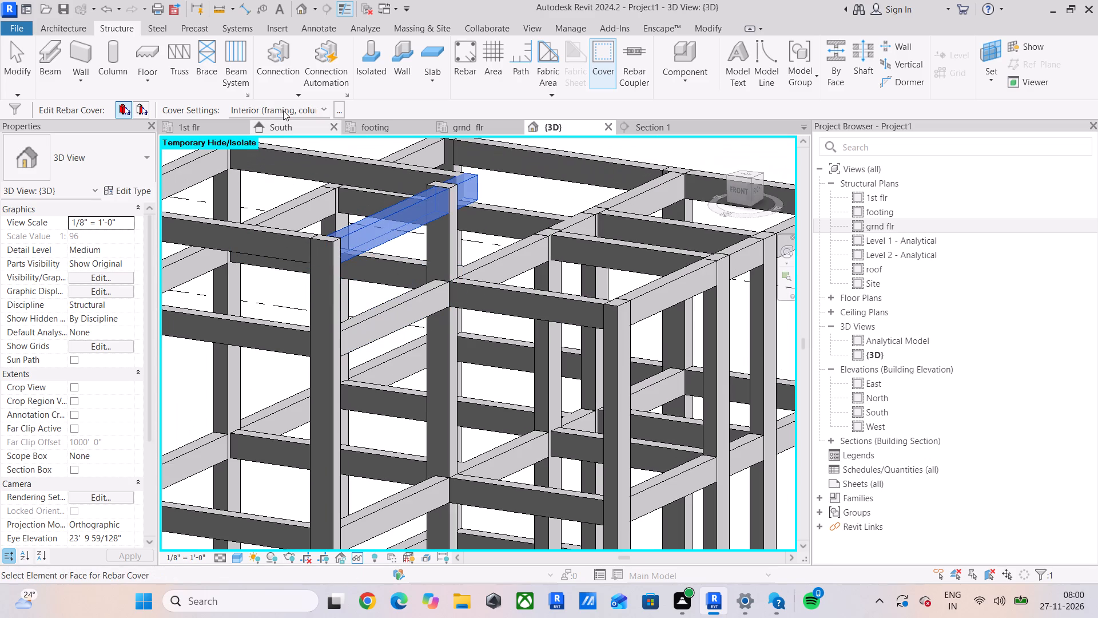
{"action": "left_click", "coordinate": [300, 112]}
{"action": "left_click", "coordinate": [273, 129]}
{"action": "middle_click_drag", "start_coordinate": [289, 220], "coordinate": [352, 307]}
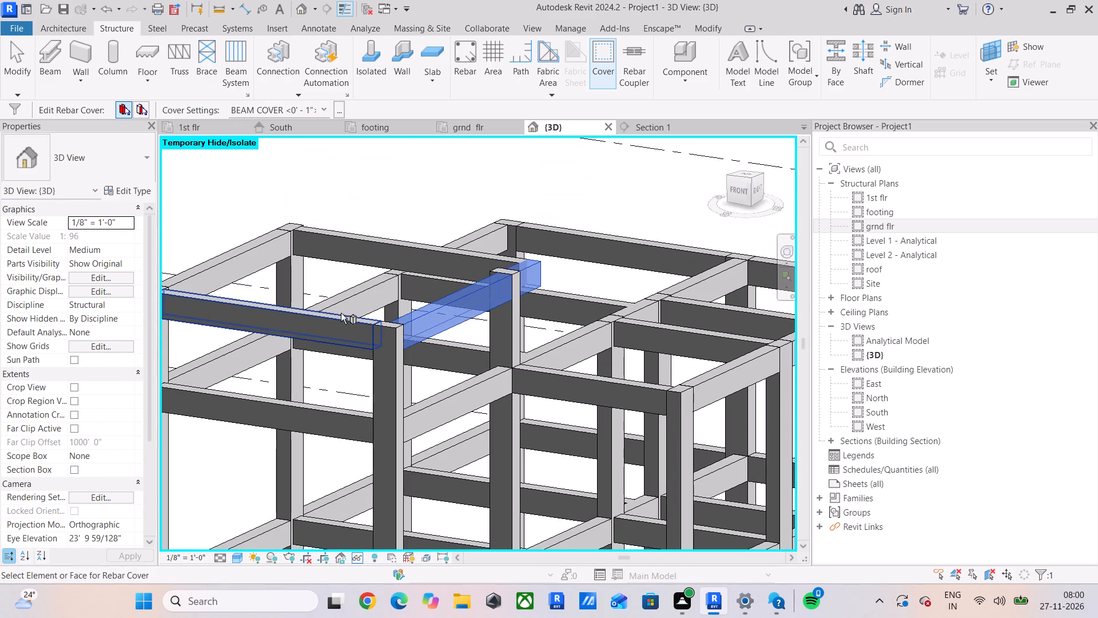
{"action": "left_click", "coordinate": [330, 321]}
{"action": "left_click", "coordinate": [321, 106]}
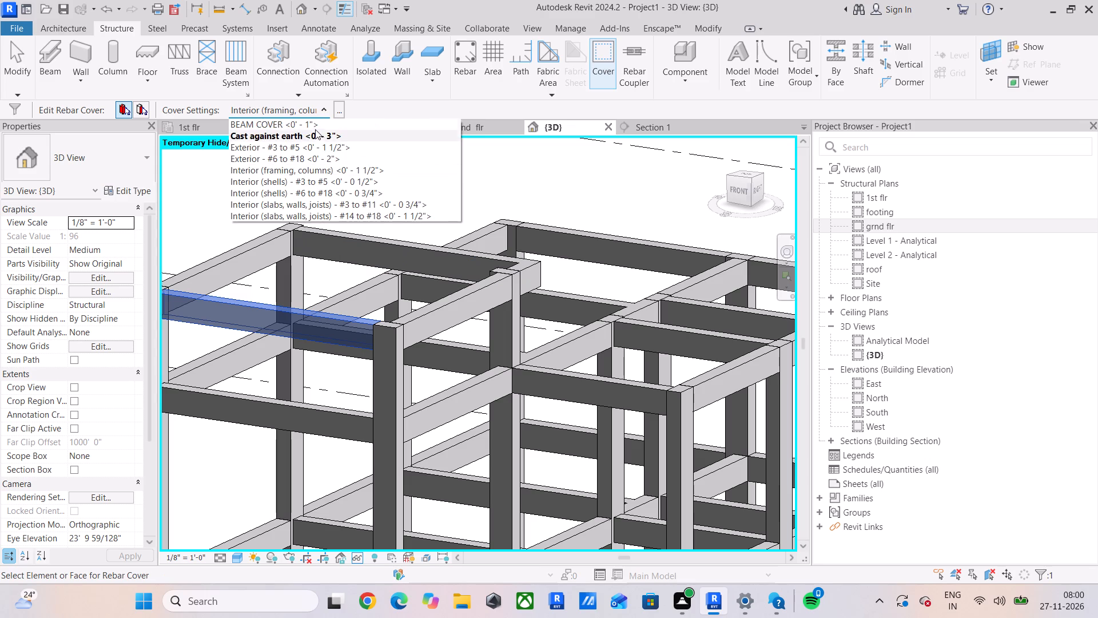
{"action": "left_click", "coordinate": [314, 122]}
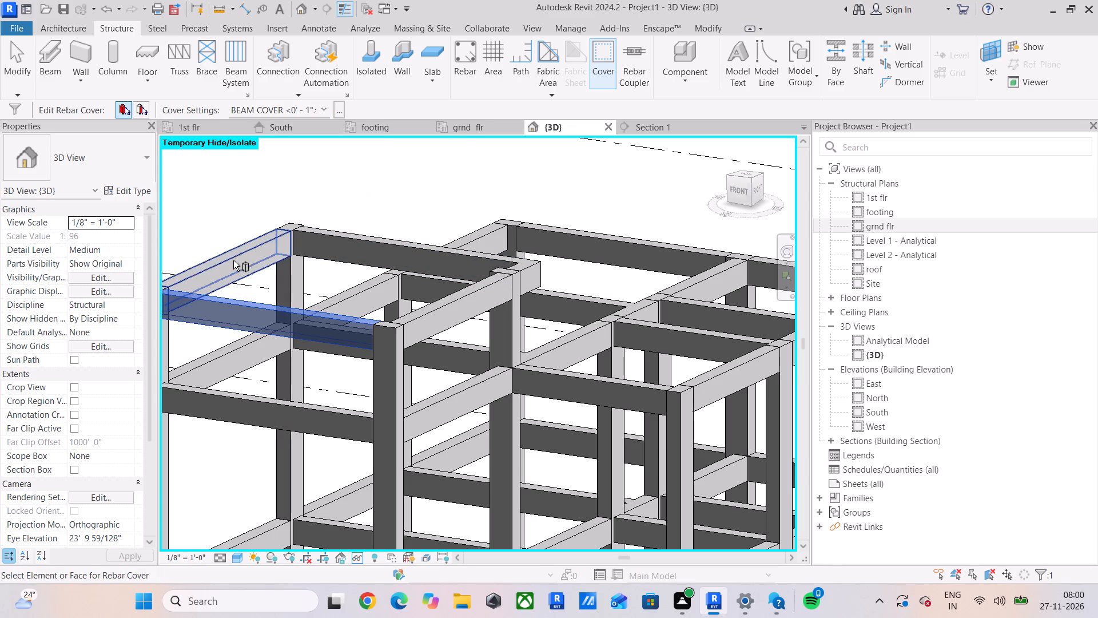
Apply BEAM COVER <0' - 1"> to the outer cross beam and rear longitudinal beam of the raised top frame.
{"action": "left_click", "coordinate": [233, 257]}
{"action": "left_click", "coordinate": [325, 109]}
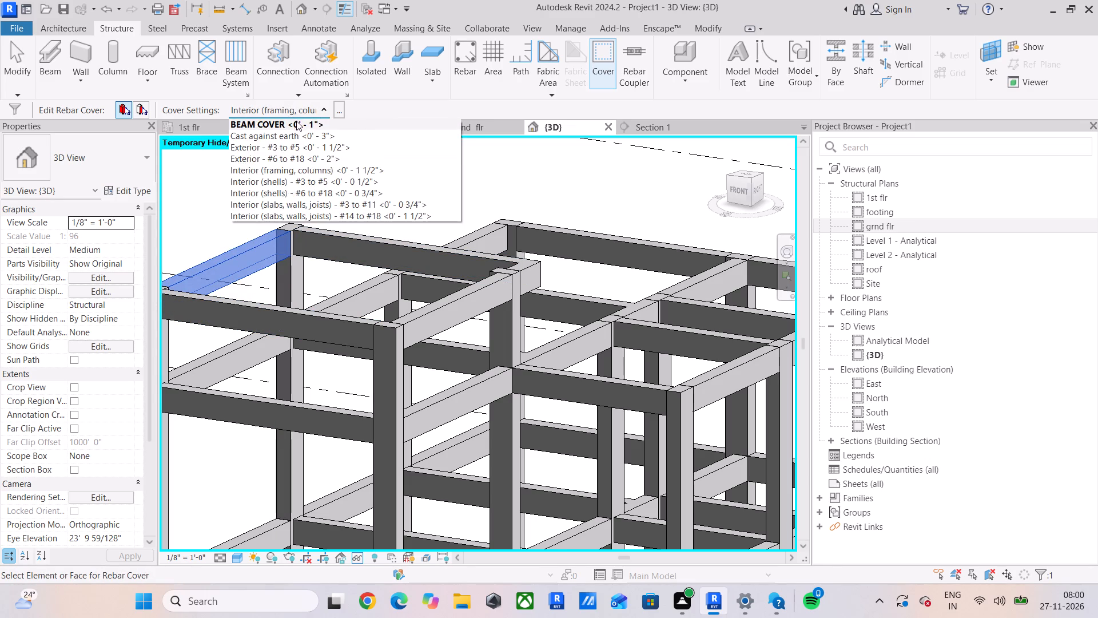
{"action": "left_click", "coordinate": [296, 121]}
{"action": "left_click", "coordinate": [379, 243]}
{"action": "left_click", "coordinate": [325, 104]}
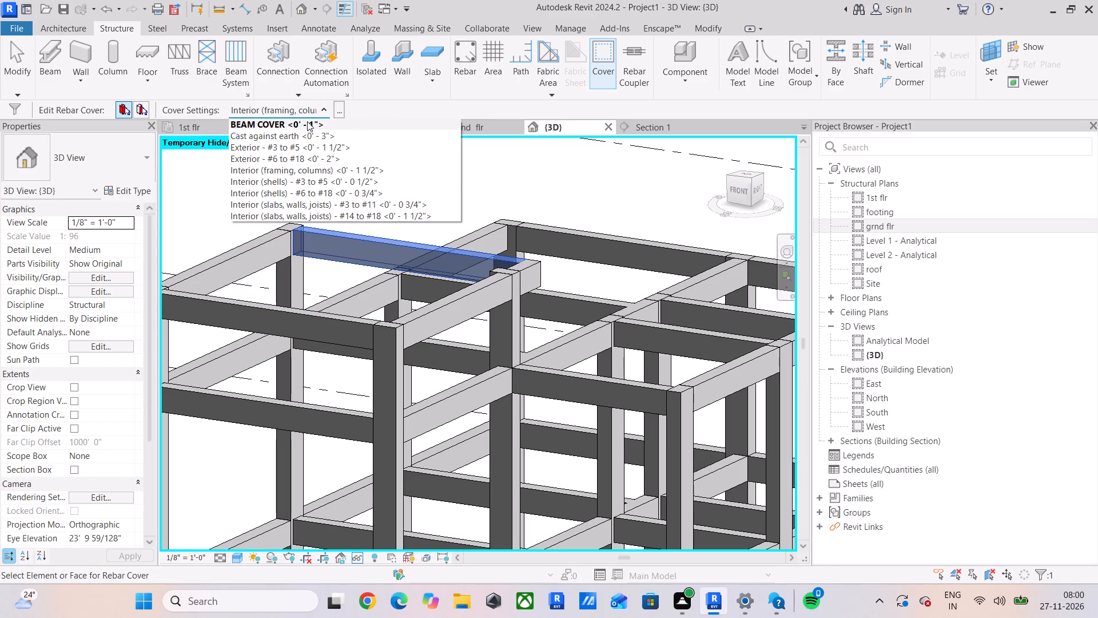
{"action": "left_click", "coordinate": [303, 125]}
Add a rebar cover setting named COLUMN COVER with a 25 mm cover, dismissing the save reminder without saving.
{"action": "scroll", "coordinate": [387, 288], "scroll_direction": "down", "scroll_amount": 3}
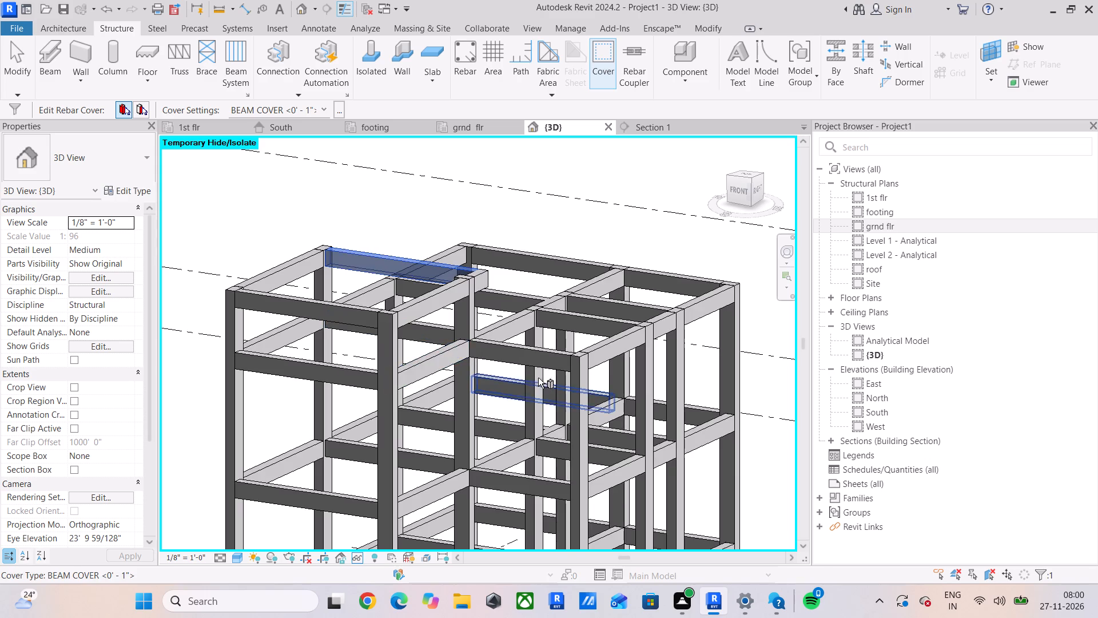
{"action": "middle_click_drag", "start_coordinate": [540, 378], "coordinate": [467, 378]}
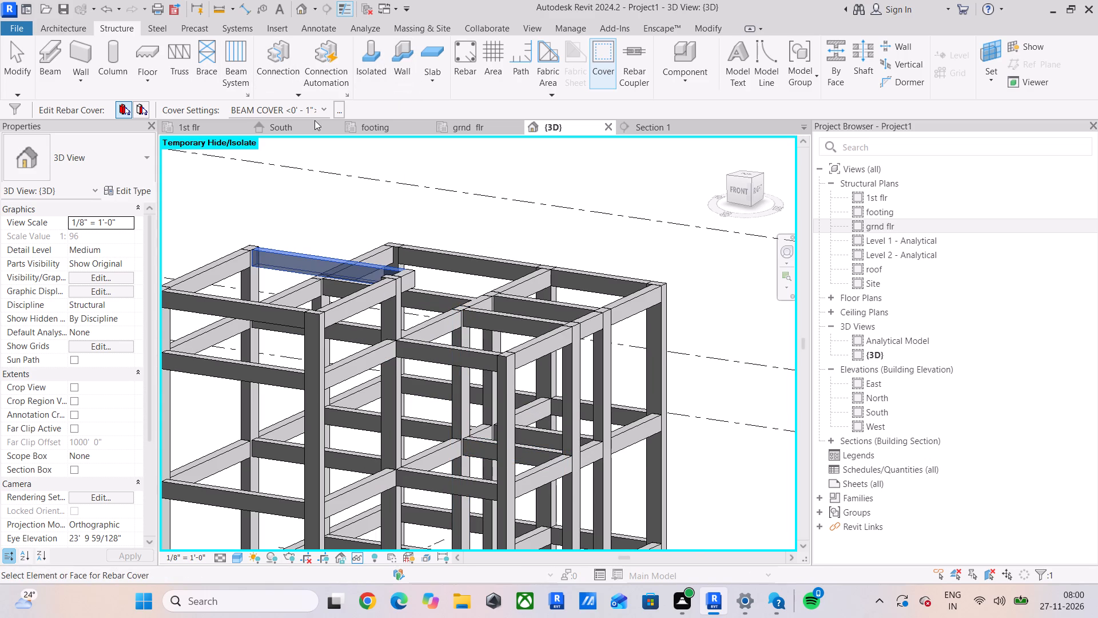
{"action": "left_click", "coordinate": [339, 108]}
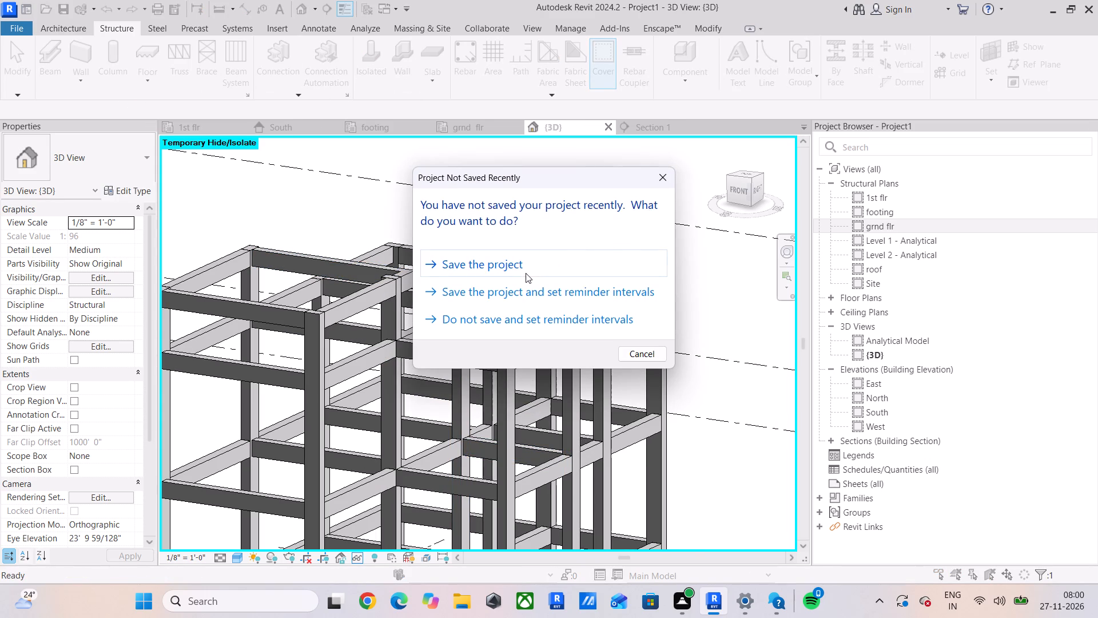
{"action": "left_click", "coordinate": [653, 173]}
{"action": "scroll", "coordinate": [522, 313], "scroll_direction": "down", "scroll_amount": 5}
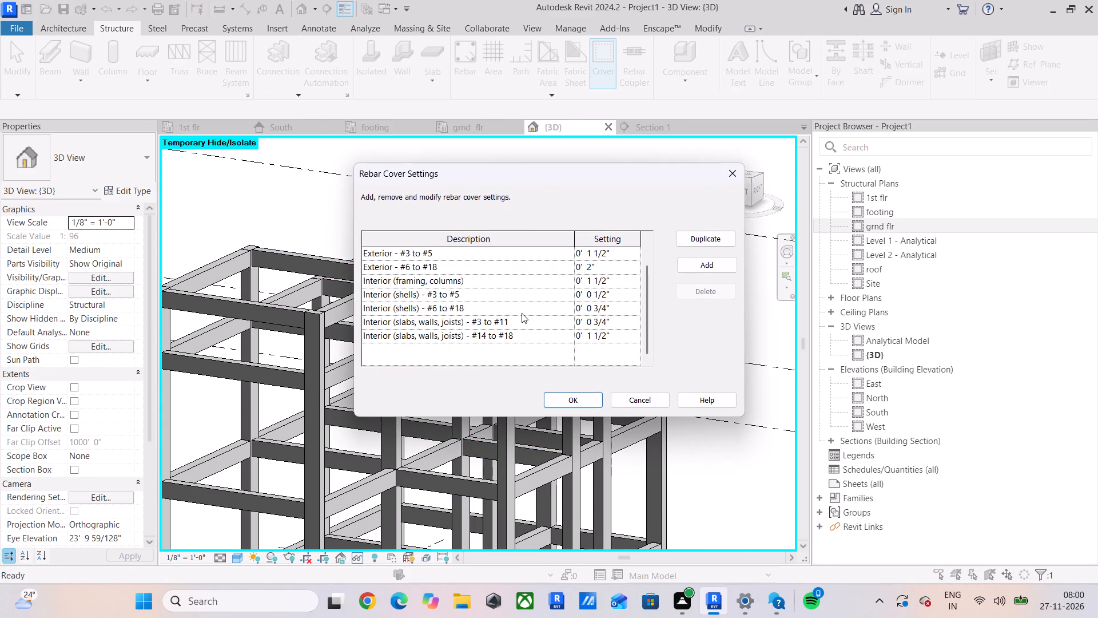
{"action": "left_click", "coordinate": [699, 264]}
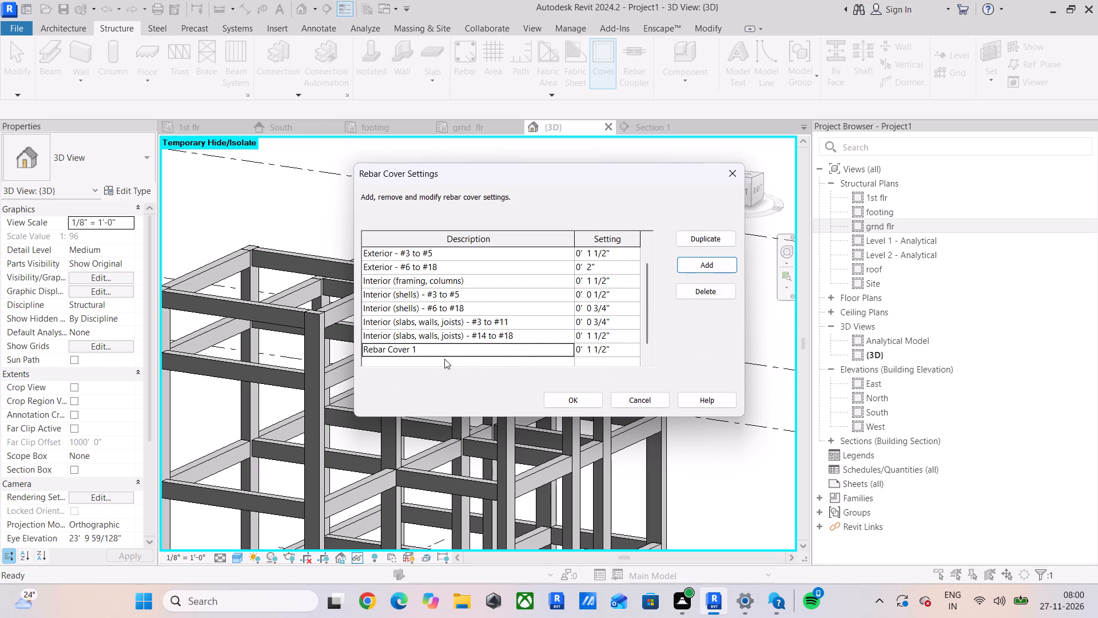
{"action": "left_click", "coordinate": [453, 354]}
{"action": "type", "text": "COLUMN"}
{"action": "key", "text": "space"}
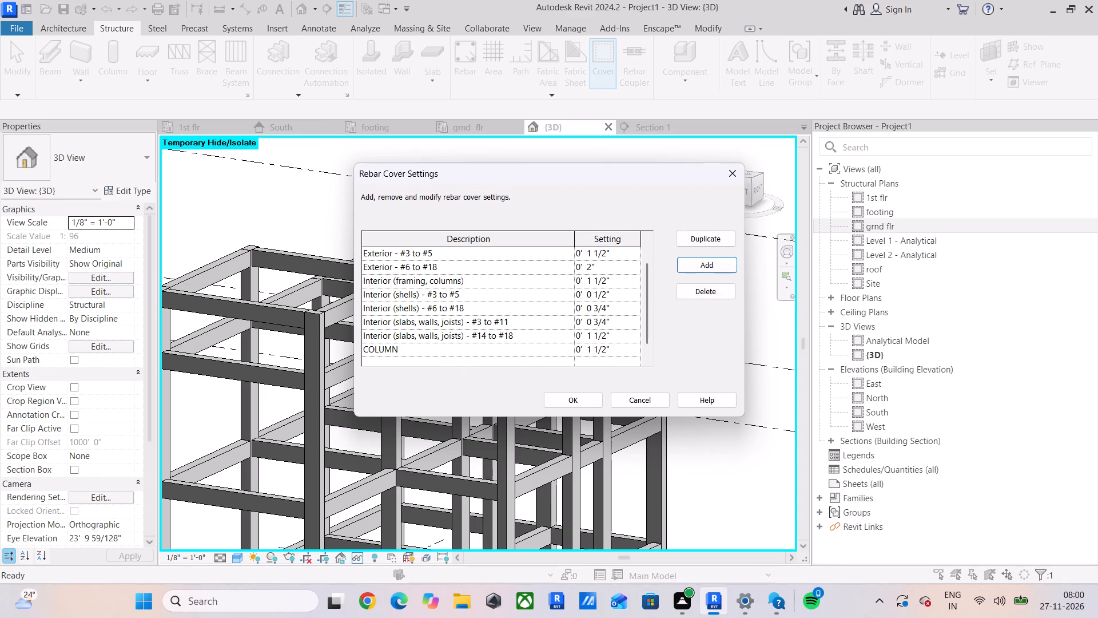
{"action": "type", "text": "COVER"}
{"action": "key", "text": "Return"}
{"action": "left_click", "coordinate": [621, 347]}
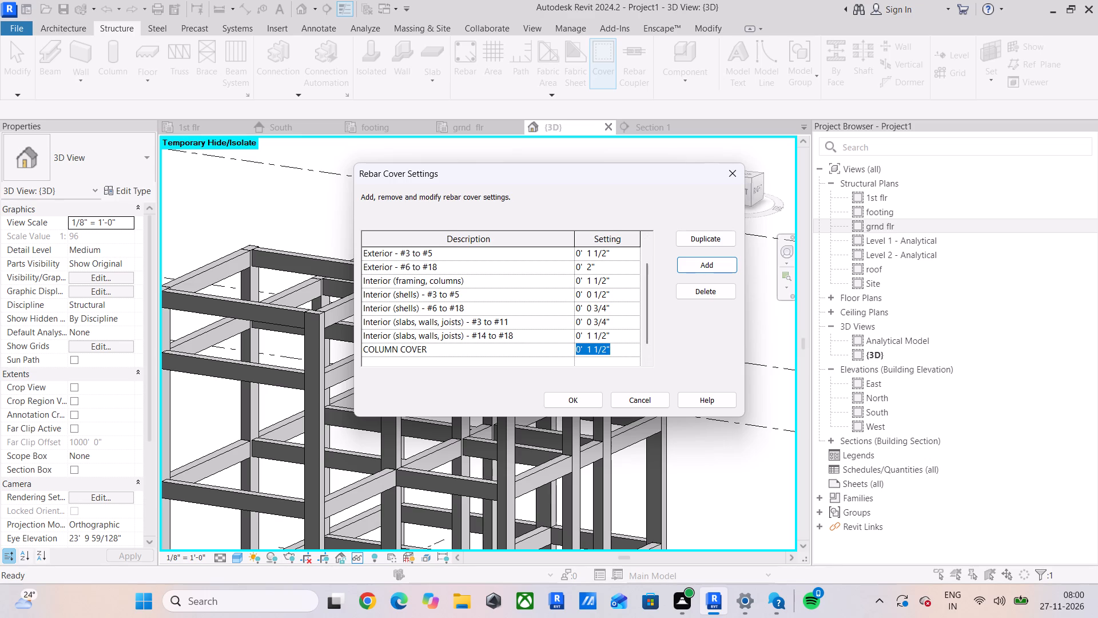
{"action": "type", "text": "25MM"}
{"action": "key", "text": "Return"}
{"action": "left_click", "coordinate": [581, 394]}
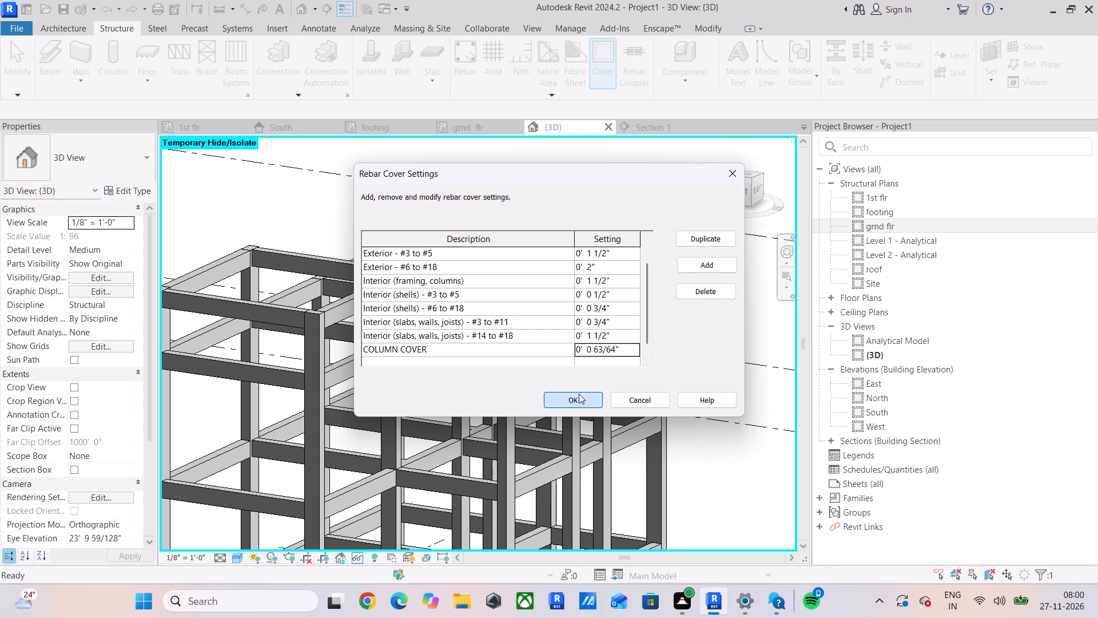
Apply COLUMN COVER <0' - 1"> to the raised top frame's outer front and outer rear columns.
{"action": "middle_click_drag", "start_coordinate": [346, 387], "coordinate": [568, 459]}
{"action": "left_click", "coordinate": [371, 397]}
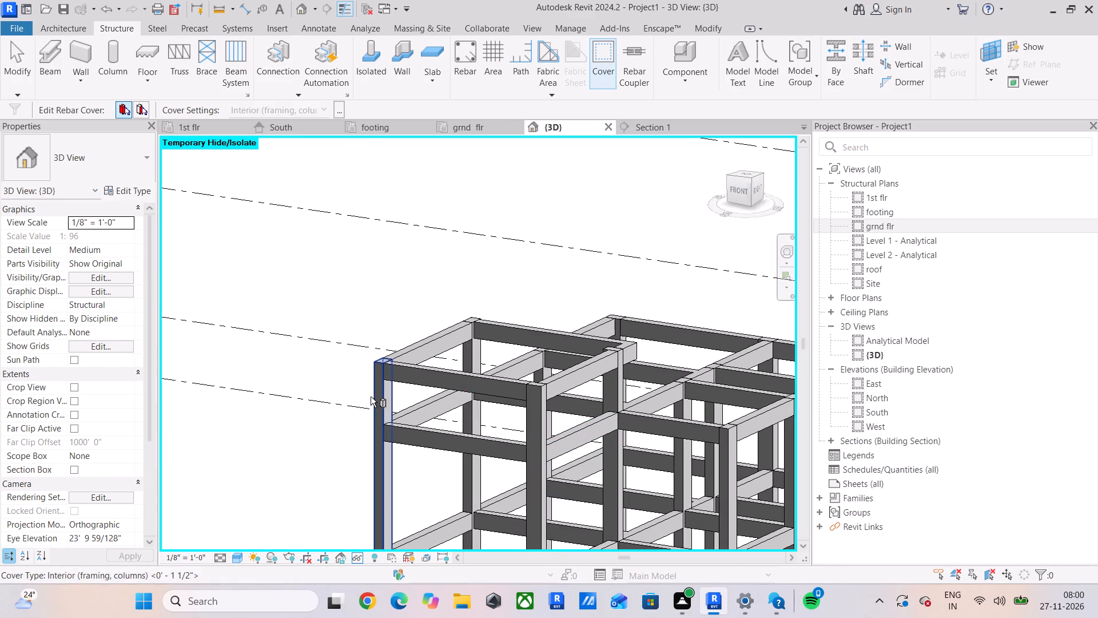
{"action": "left_click", "coordinate": [320, 105]}
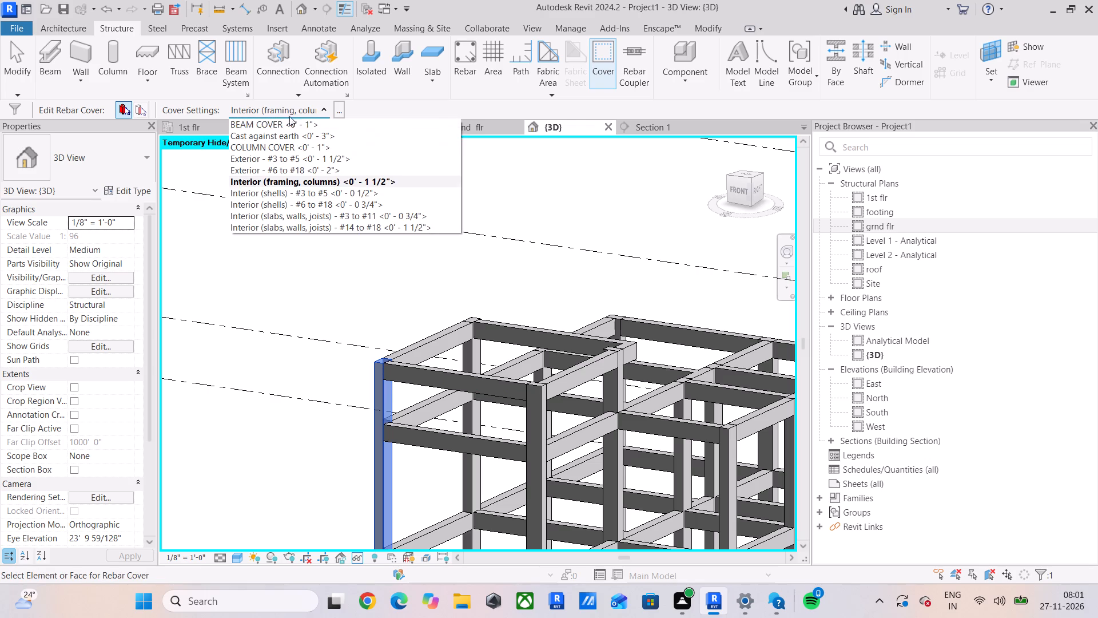
{"action": "left_click", "coordinate": [270, 144]}
{"action": "left_click", "coordinate": [470, 406]}
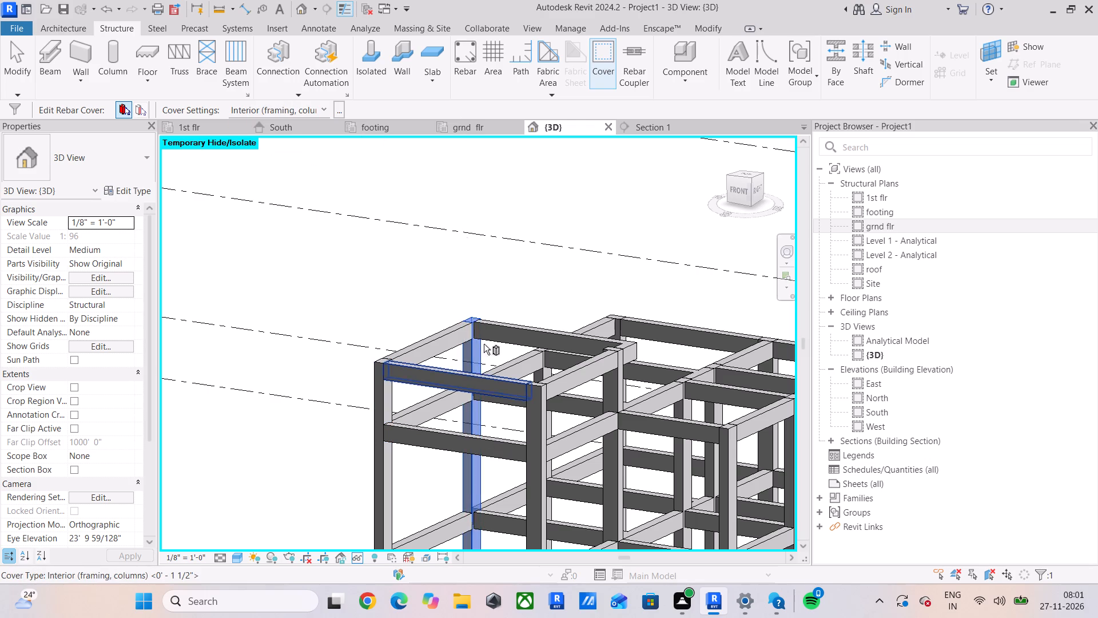
{"action": "left_click", "coordinate": [313, 105]}
{"action": "left_click", "coordinate": [302, 121]}
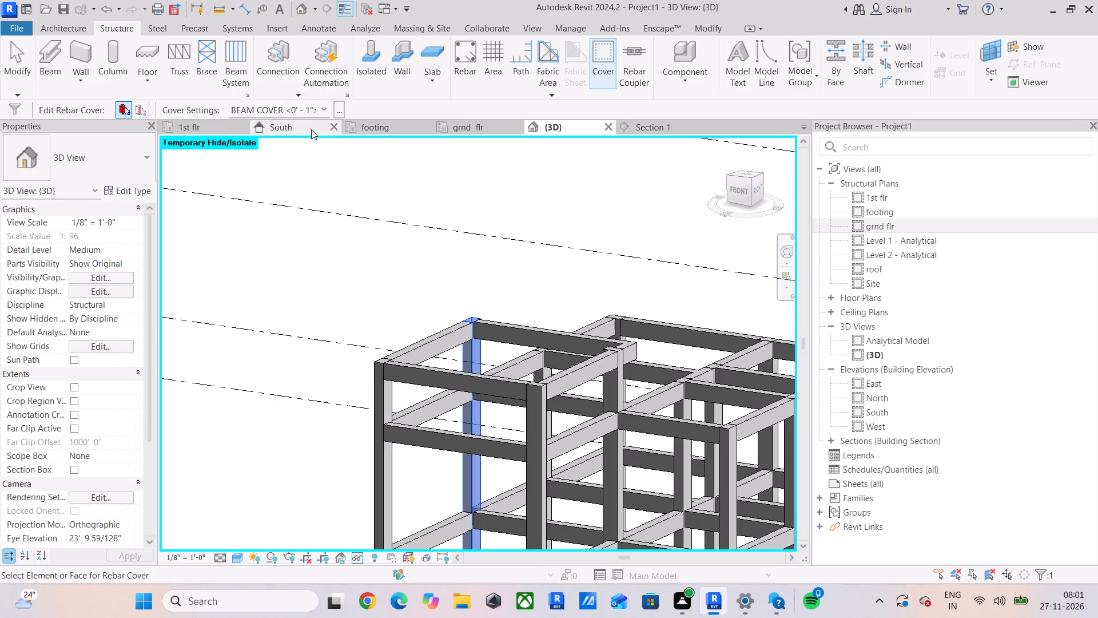
{"action": "left_click", "coordinate": [314, 105]}
{"action": "left_click", "coordinate": [291, 144]}
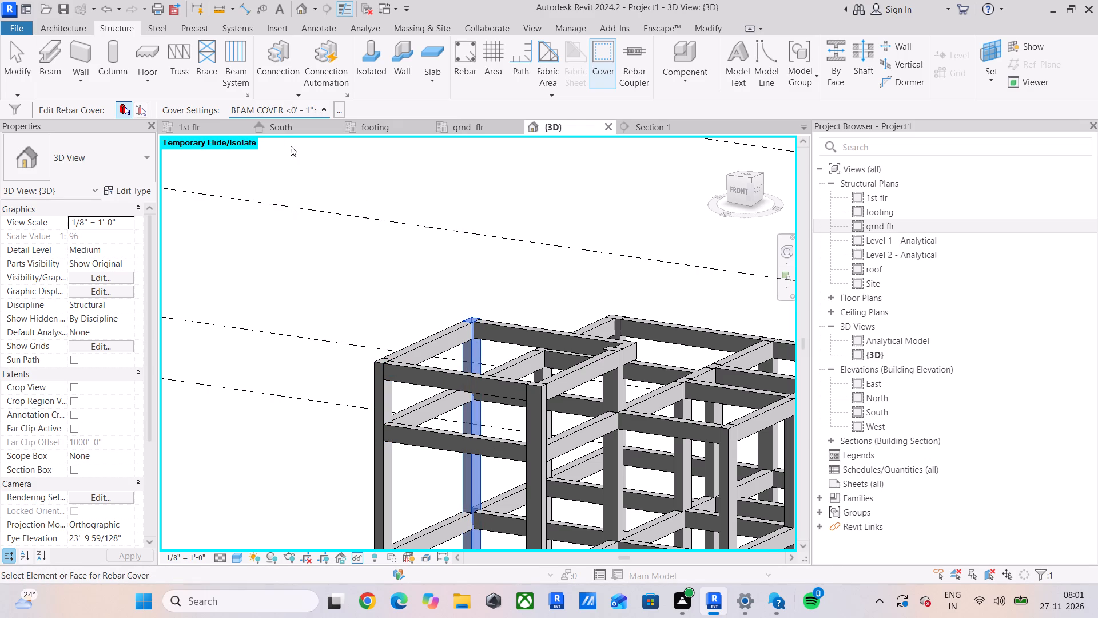
{"action": "left_click", "coordinate": [385, 404]}
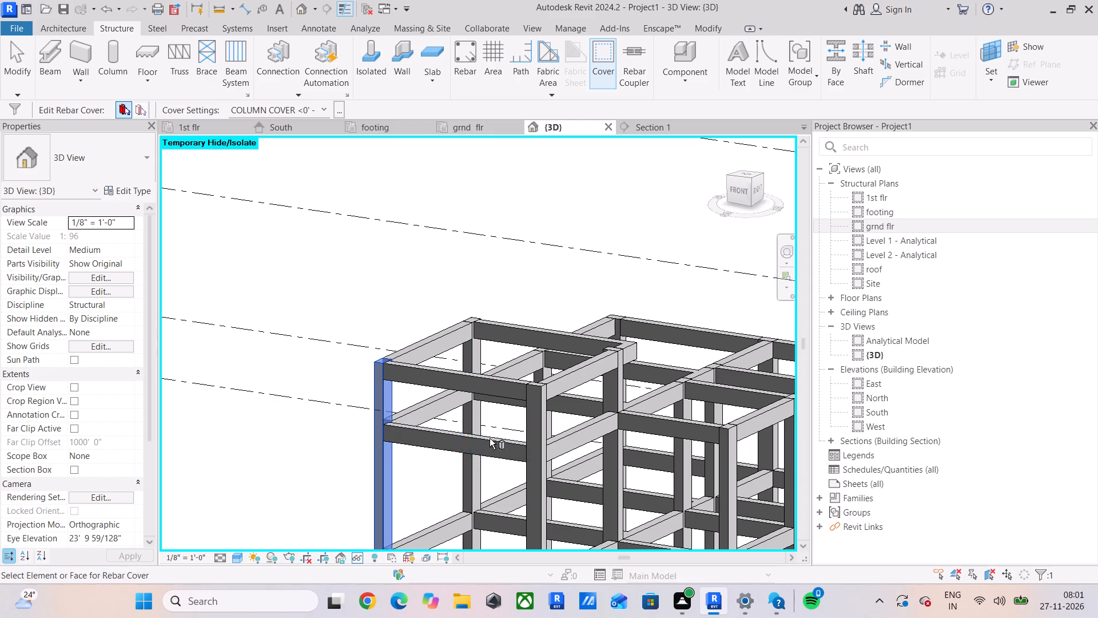
Apply COLUMN COVER <0' - 1"> to the raised top frame's inner front and inner rear columns.
{"action": "left_click", "coordinate": [537, 430]}
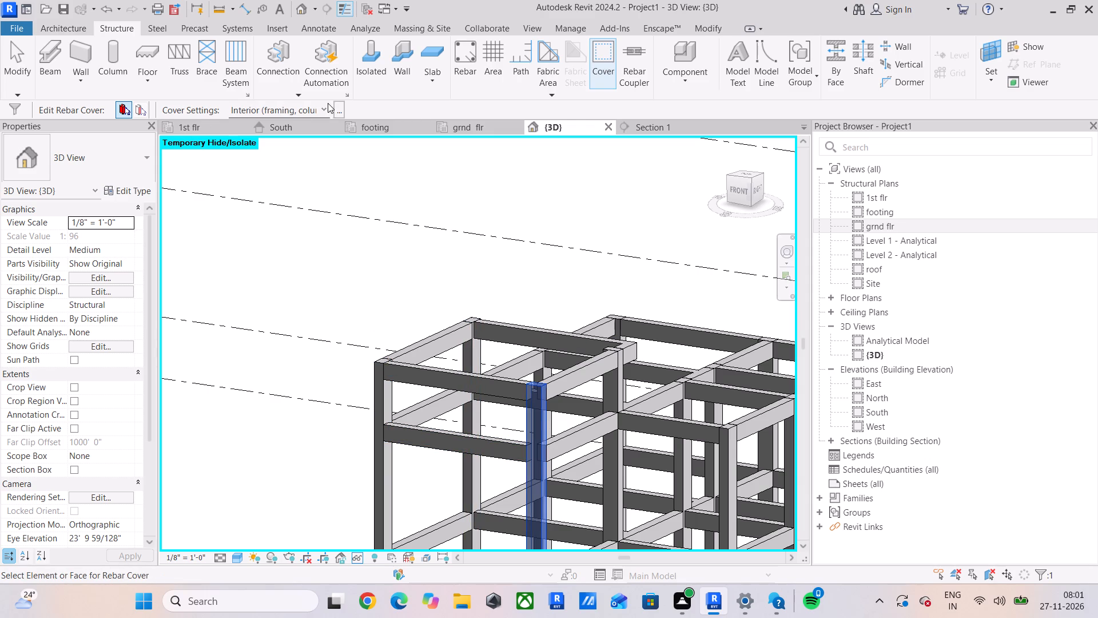
{"action": "left_click", "coordinate": [323, 108]}
{"action": "left_click", "coordinate": [278, 139]}
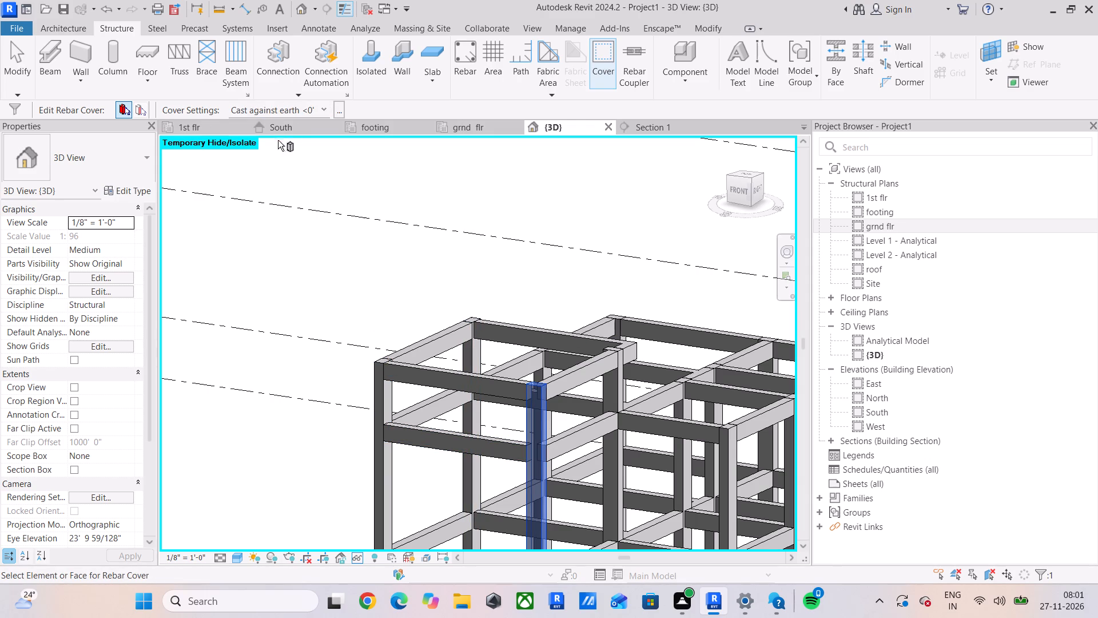
{"action": "left_click", "coordinate": [297, 104]}
{"action": "left_click", "coordinate": [262, 148]}
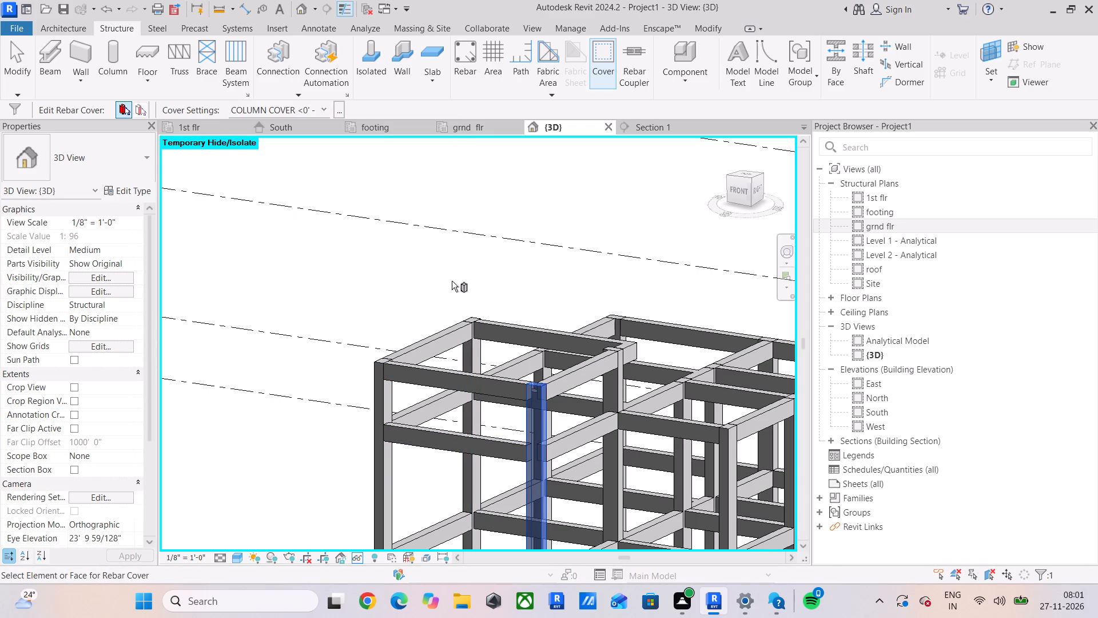
{"action": "middle_click_drag", "start_coordinate": [452, 281], "coordinate": [328, 202]}
{"action": "left_click", "coordinate": [498, 314]}
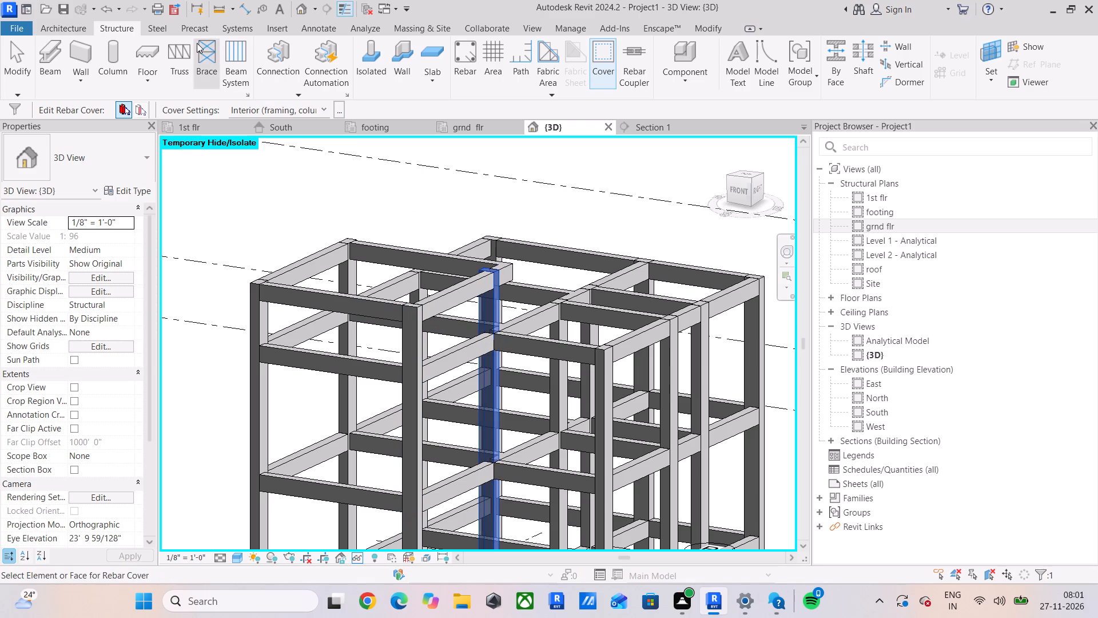
{"action": "left_click", "coordinate": [315, 108]}
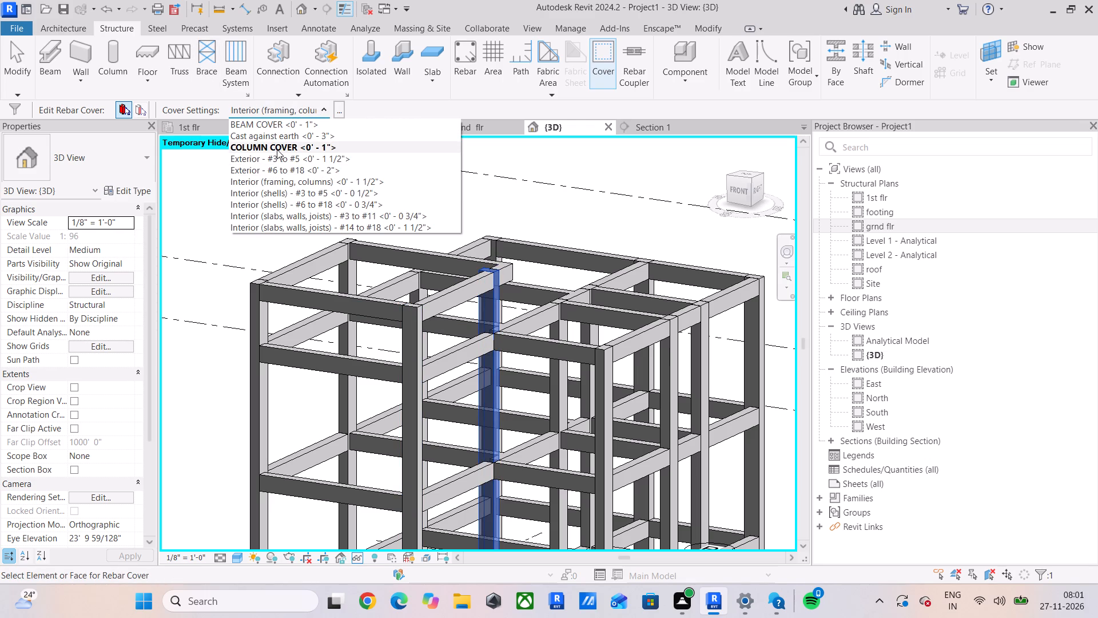
{"action": "left_click", "coordinate": [277, 149]}
Apply COLUMN COVER <0' - 1"> to the left-edge column behind the raised frame and the rear-left corner column.
{"action": "middle_click_drag", "start_coordinate": [446, 284], "coordinate": [360, 161]}
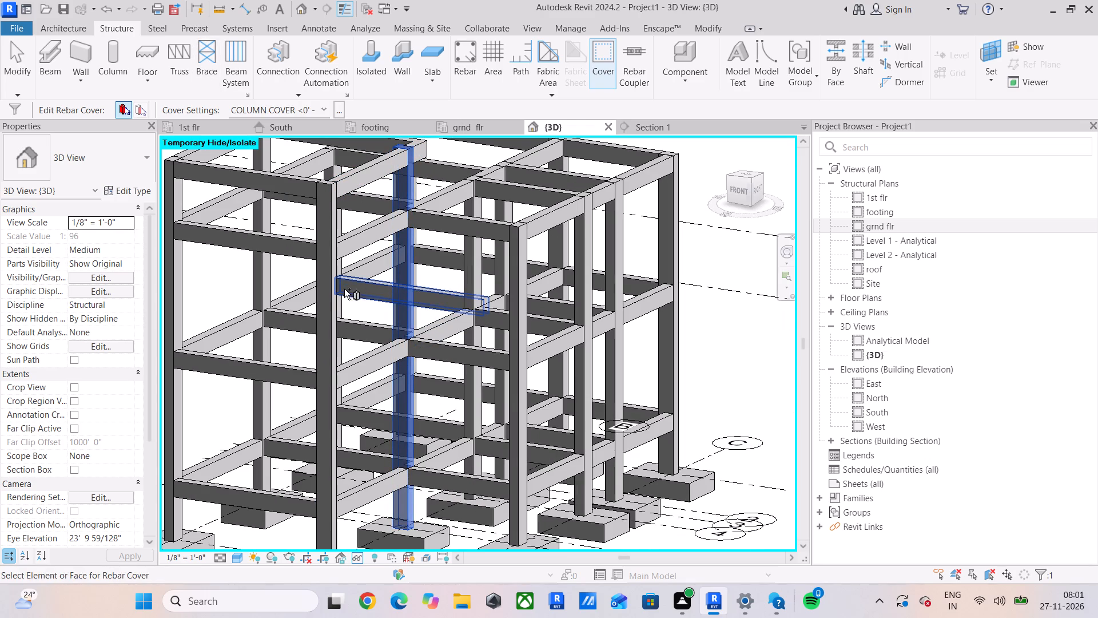
{"action": "middle_click_drag", "start_coordinate": [344, 289], "coordinate": [317, 244], "text": "ctrl"}
{"action": "middle_click_drag", "start_coordinate": [332, 270], "coordinate": [316, 356]}
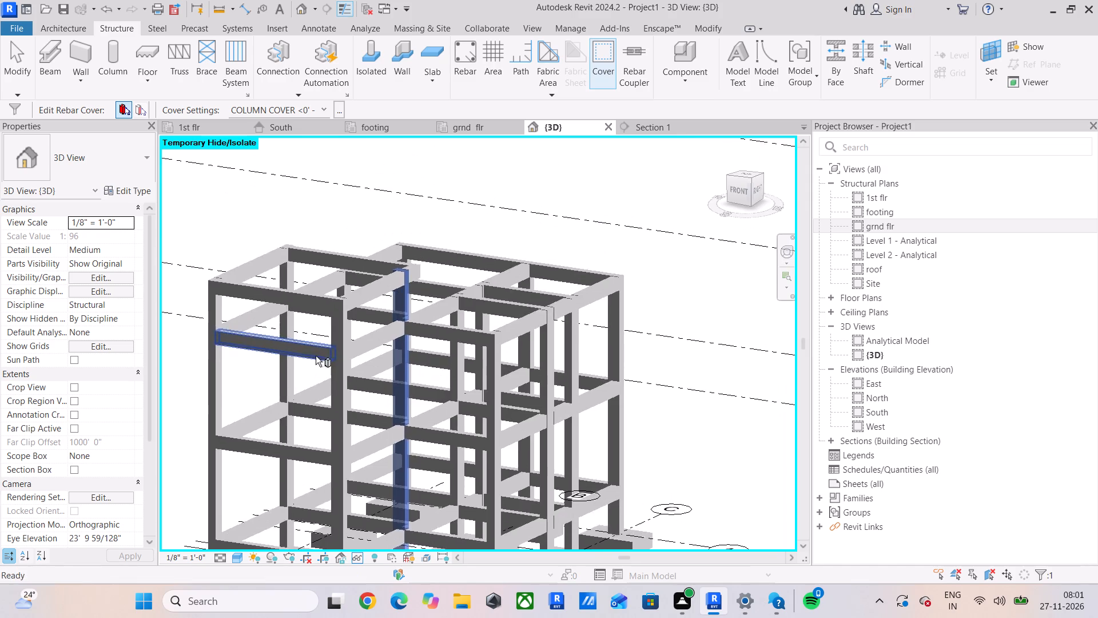
{"action": "middle_click_drag", "start_coordinate": [316, 356], "coordinate": [316, 355]}
{"action": "scroll", "coordinate": [339, 280], "scroll_direction": "up", "scroll_amount": 3}
{"action": "middle_click_drag", "start_coordinate": [344, 284], "coordinate": [352, 302], "text": "shift"}
{"action": "left_click", "coordinate": [333, 279]}
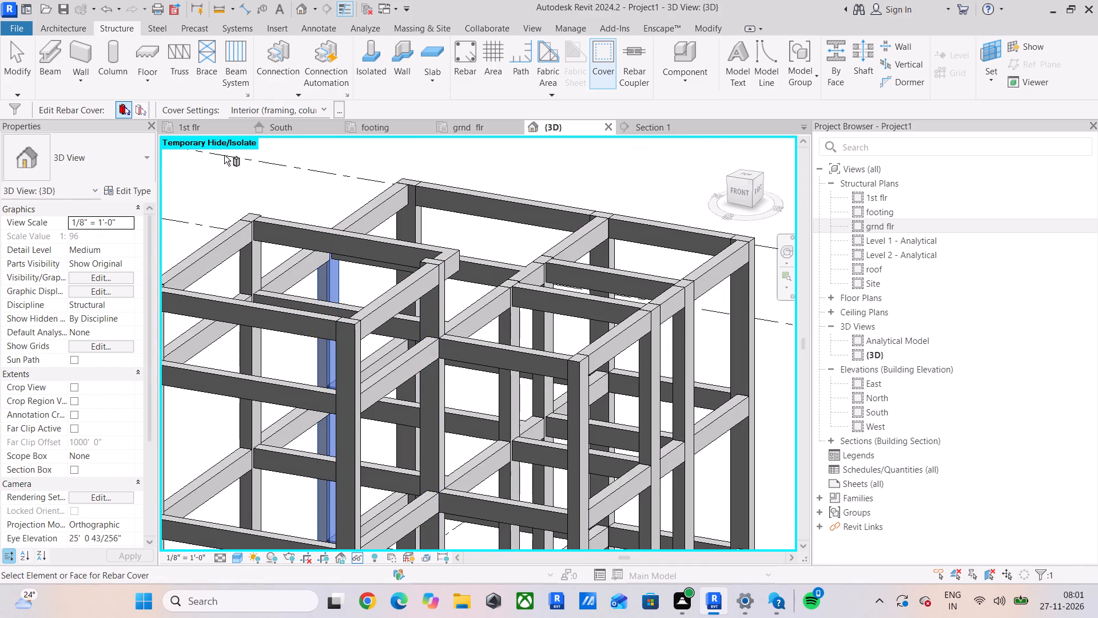
{"action": "left_click", "coordinate": [329, 109]}
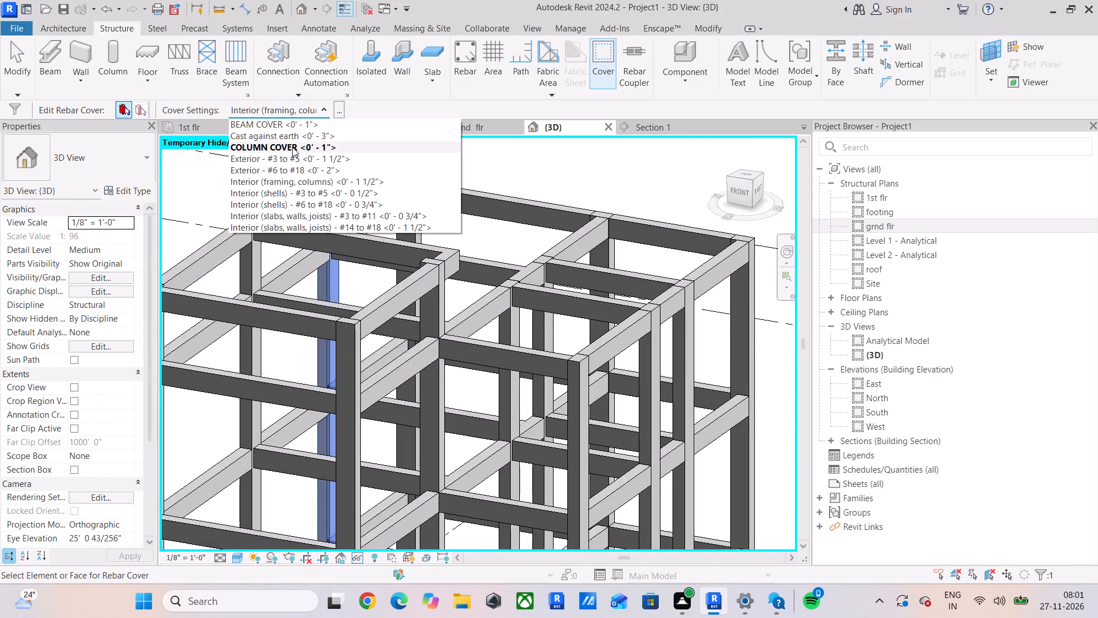
{"action": "left_click", "coordinate": [292, 147]}
{"action": "left_click", "coordinate": [418, 224]}
{"action": "left_click", "coordinate": [320, 109]}
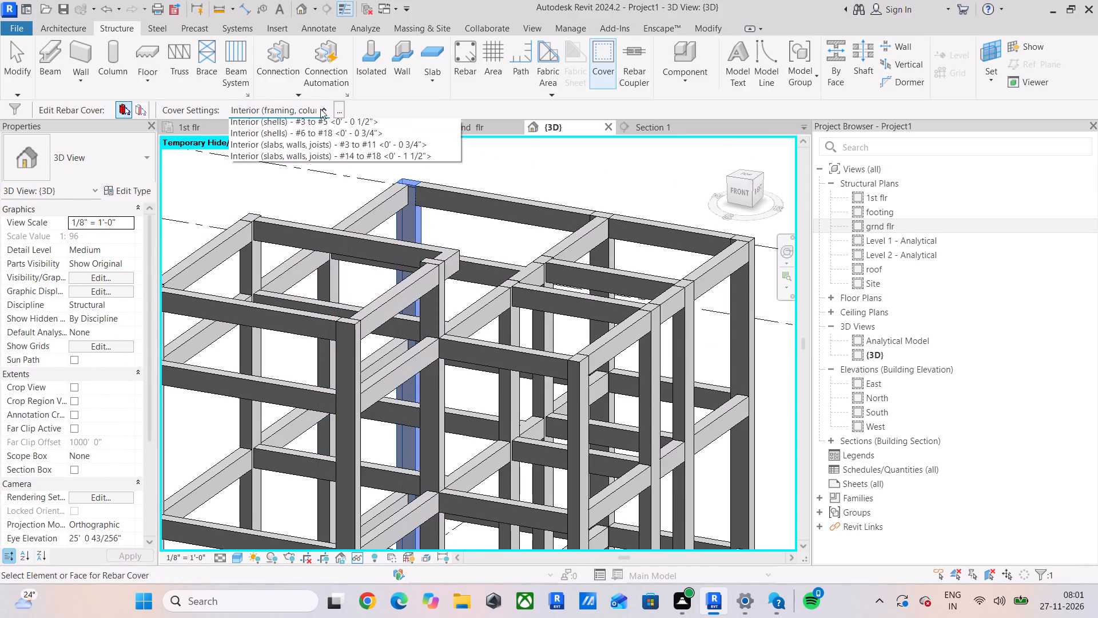
{"action": "left_click", "coordinate": [287, 144]}
Apply COLUMN COVER <0' - 1"> to the rear edge's middle column and the rear-right corner column.
{"action": "left_click", "coordinate": [605, 259]}
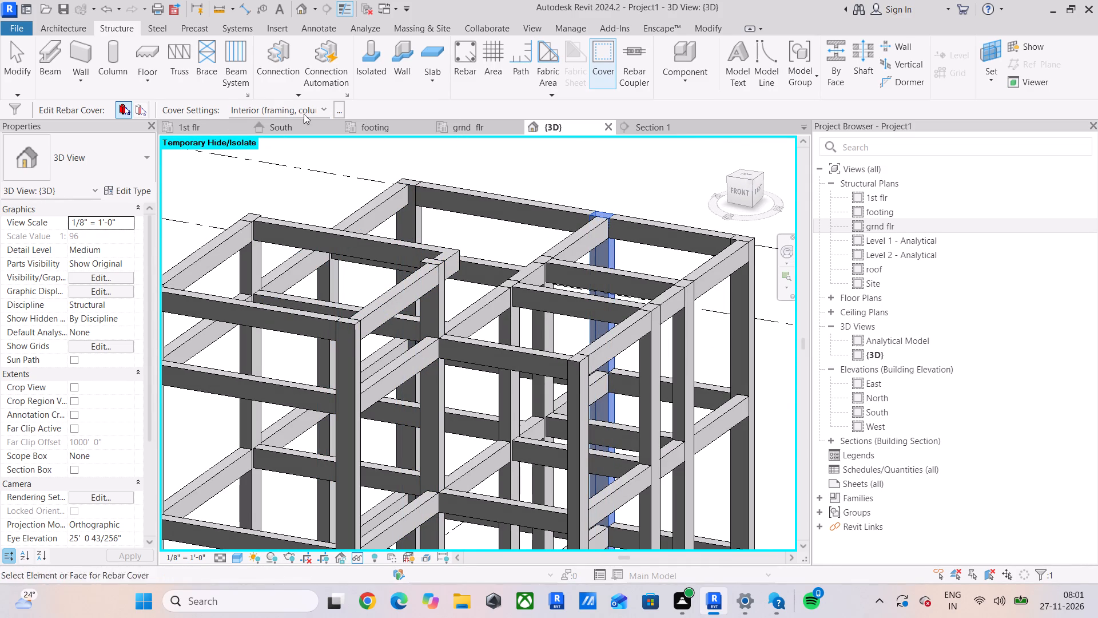
{"action": "left_click", "coordinate": [307, 110]}
{"action": "left_click", "coordinate": [291, 142]}
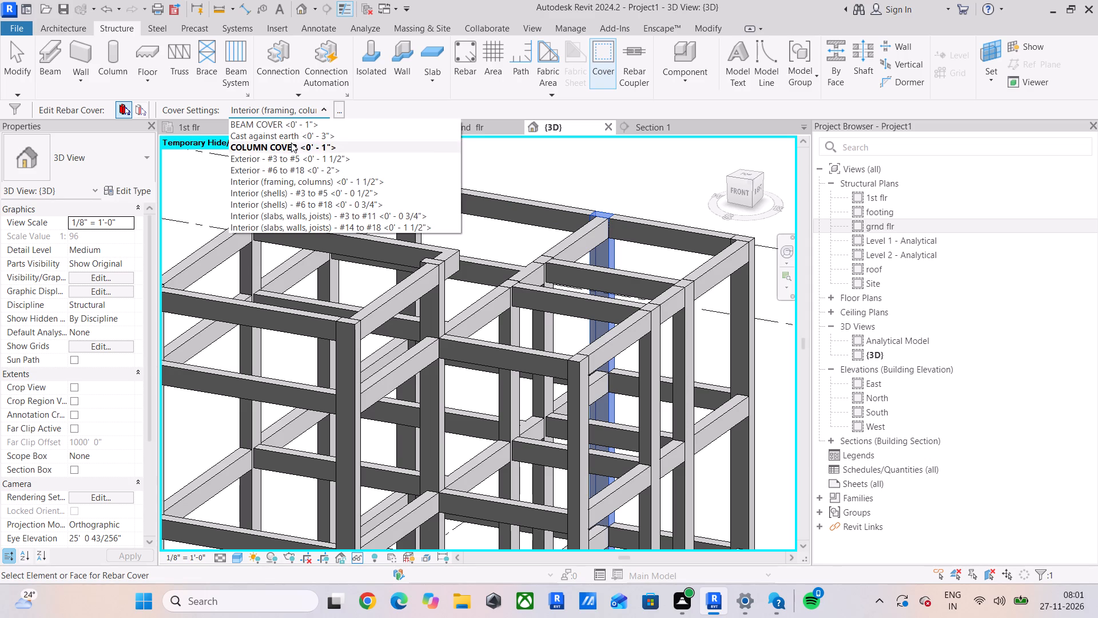
{"action": "left_click", "coordinate": [742, 295]}
{"action": "left_click", "coordinate": [749, 297]}
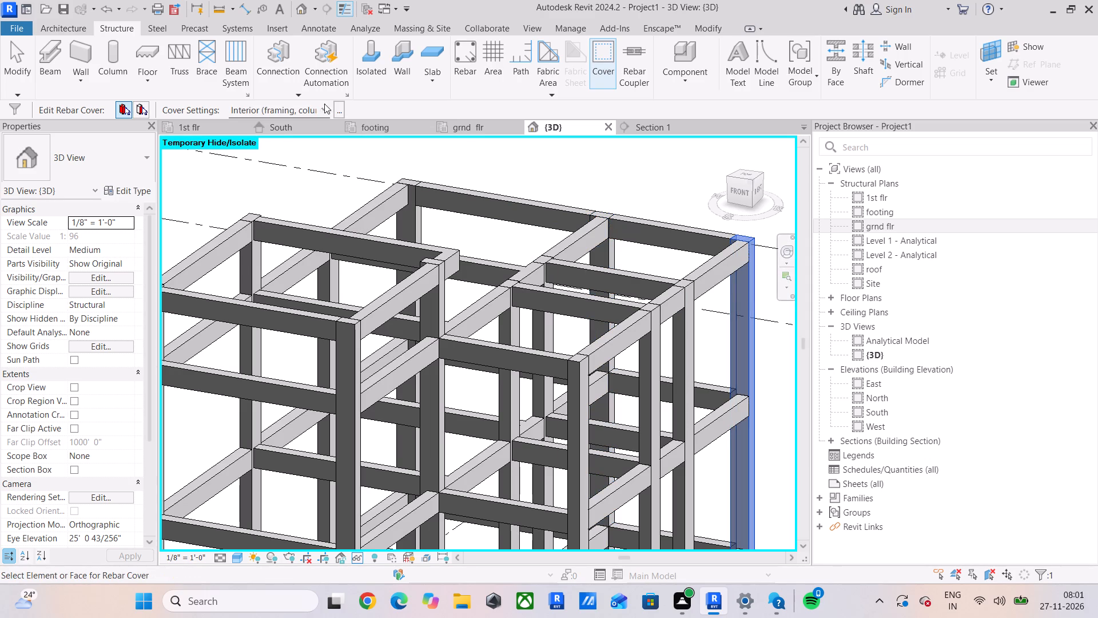
{"action": "left_click", "coordinate": [316, 108]}
{"action": "left_click", "coordinate": [290, 146]}
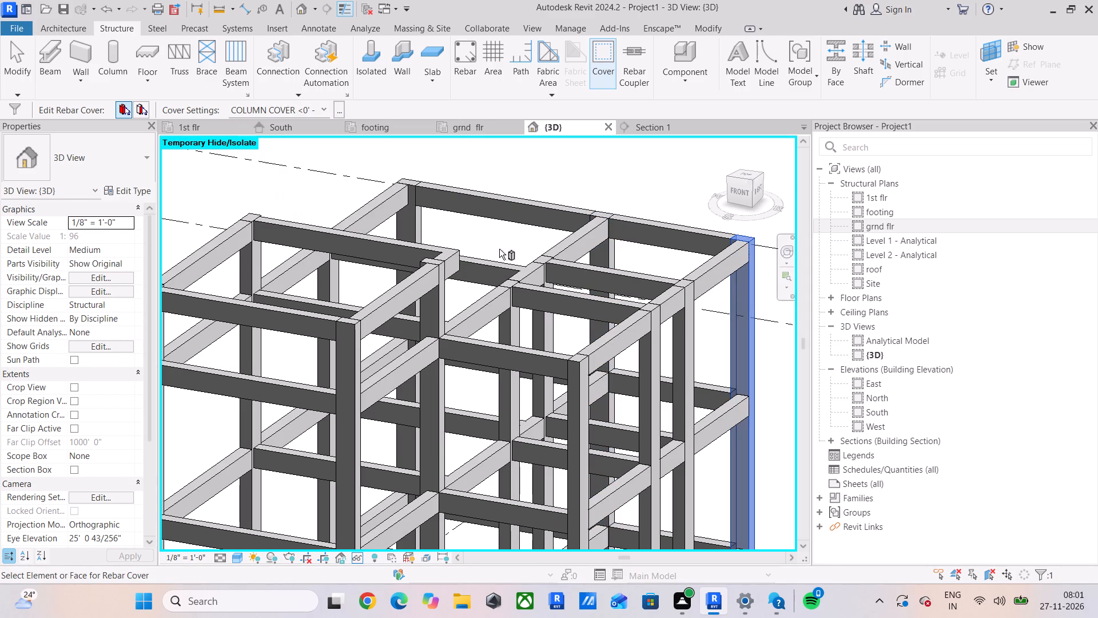
Apply COLUMN COVER <0' - 1"> to the two closely spaced interior columns one bay in from the building's right side.
{"action": "middle_click_drag", "start_coordinate": [518, 277], "coordinate": [416, 279], "text": "shift"}
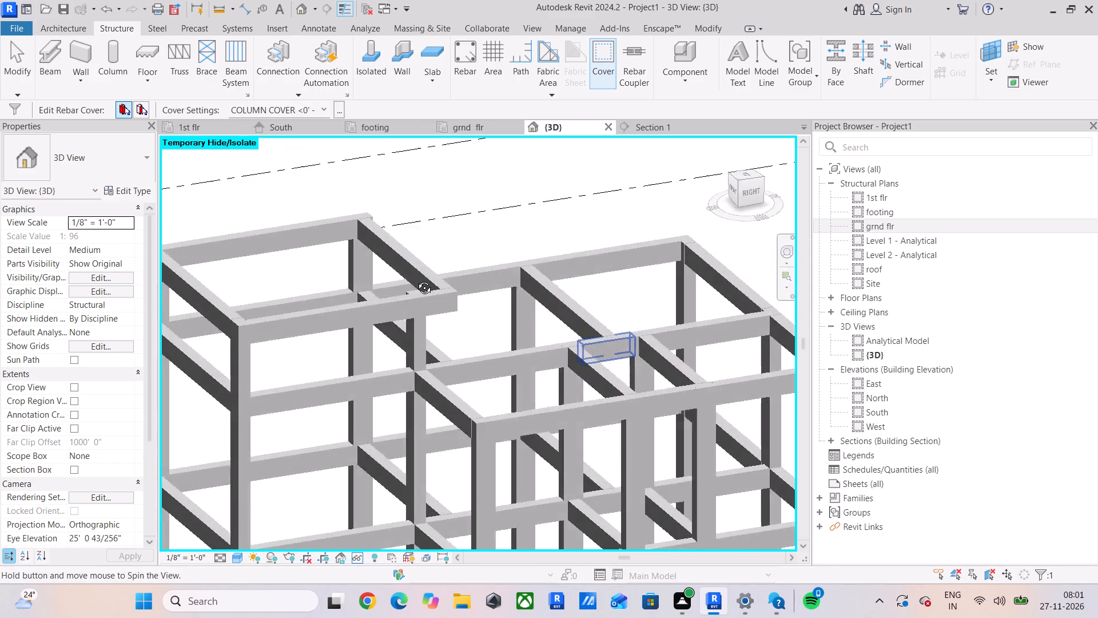
{"action": "middle_click_drag", "start_coordinate": [416, 279], "coordinate": [411, 276], "text": "shift"}
{"action": "middle_click_drag", "start_coordinate": [421, 276], "coordinate": [324, 145]}
{"action": "middle_click_drag", "start_coordinate": [403, 230], "coordinate": [427, 250], "text": "shift"}
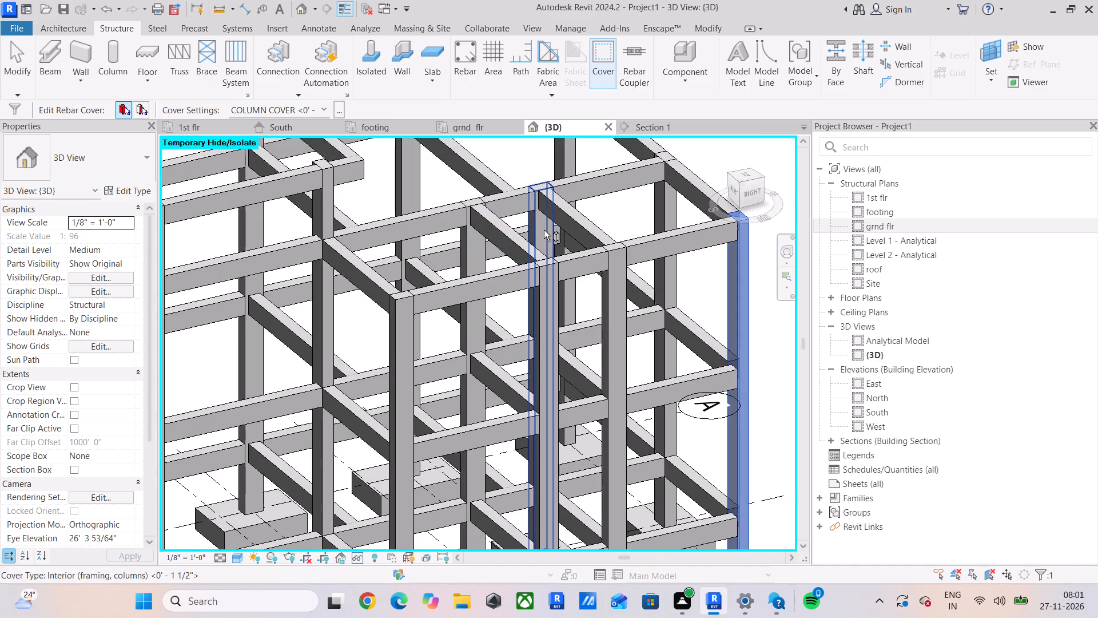
{"action": "left_click", "coordinate": [533, 237]}
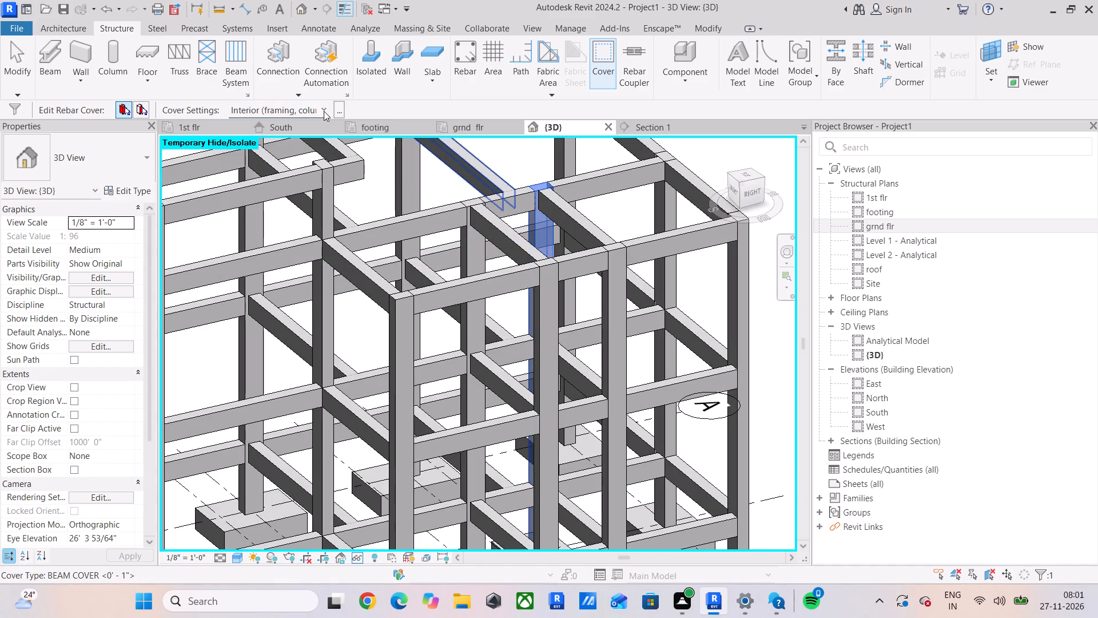
{"action": "left_click", "coordinate": [324, 111]}
{"action": "left_click", "coordinate": [296, 142]}
{"action": "left_click", "coordinate": [461, 246]}
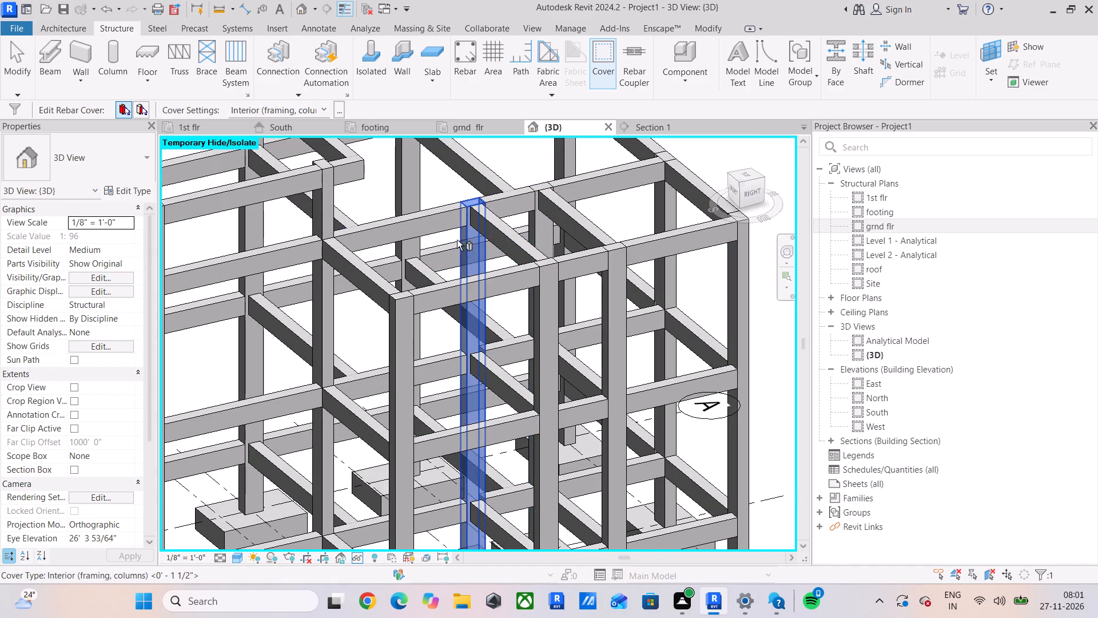
{"action": "left_click", "coordinate": [320, 108]}
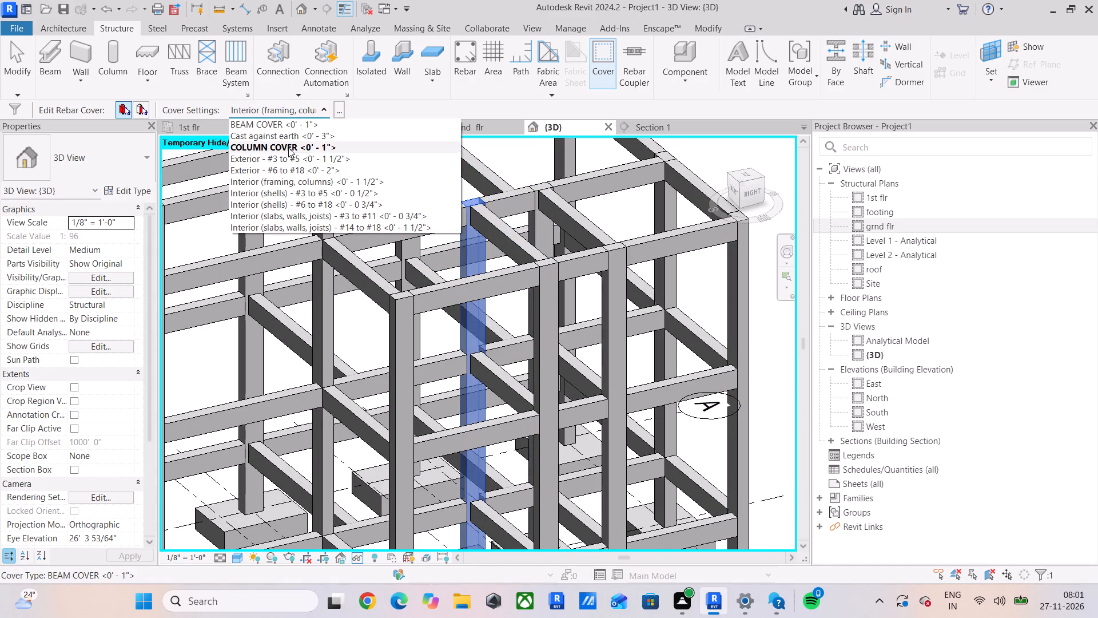
{"action": "left_click", "coordinate": [288, 148]}
Apply COLUMN COVER <0' - 1"> to the two middle columns and the front corner column along the building's right side.
{"action": "left_click", "coordinate": [332, 299]}
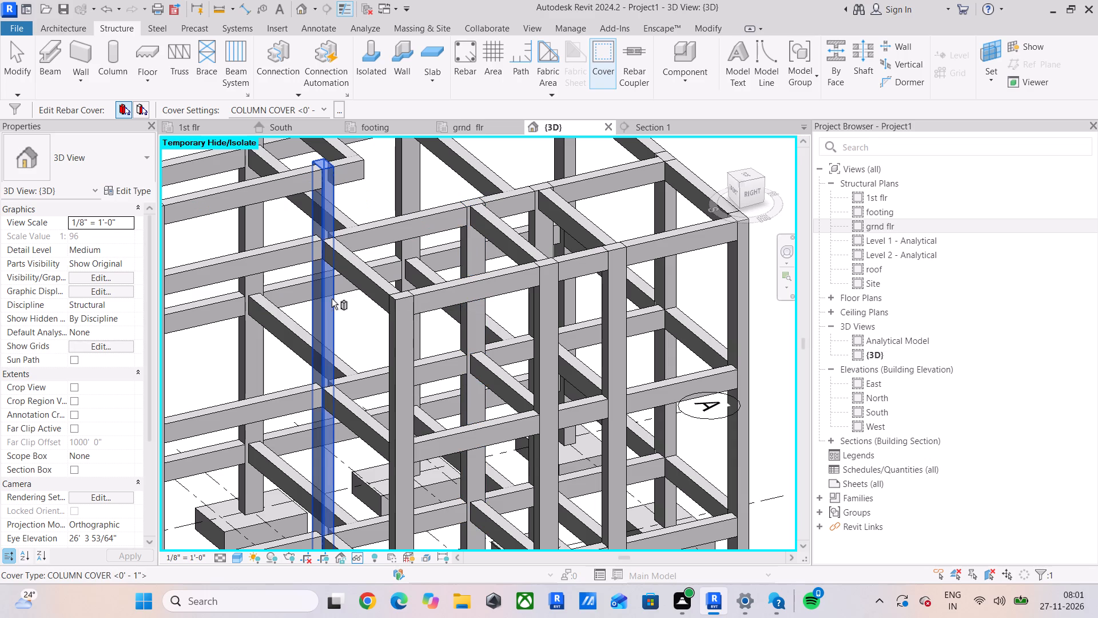
{"action": "left_click", "coordinate": [535, 320]}
{"action": "left_click", "coordinate": [313, 106]}
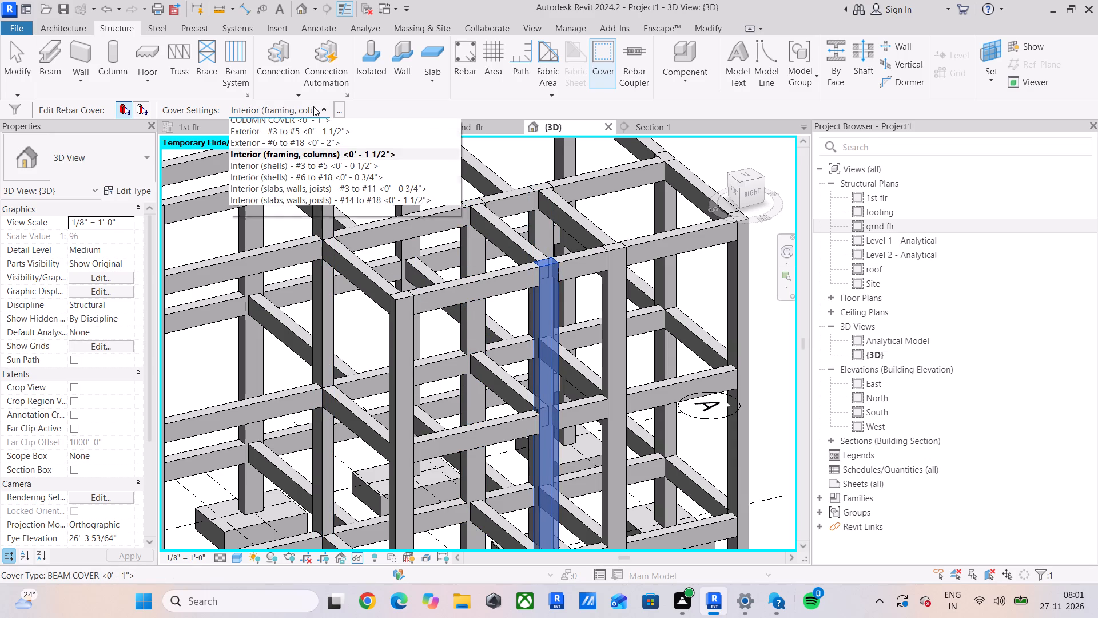
{"action": "left_click", "coordinate": [281, 150]}
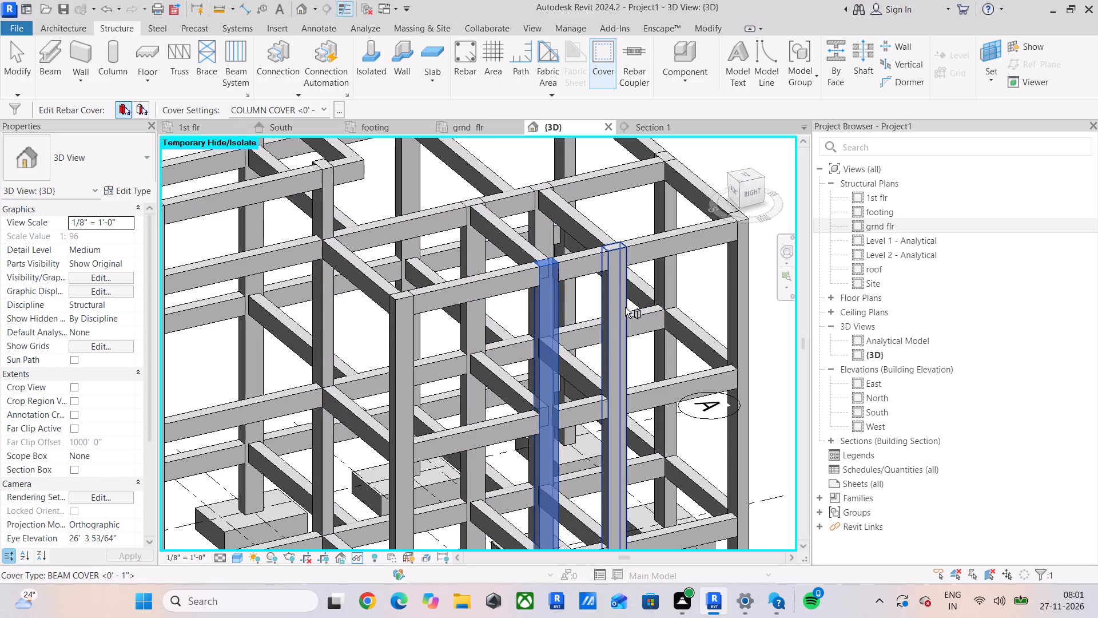
{"action": "left_click", "coordinate": [625, 307]}
{"action": "left_click", "coordinate": [320, 112]}
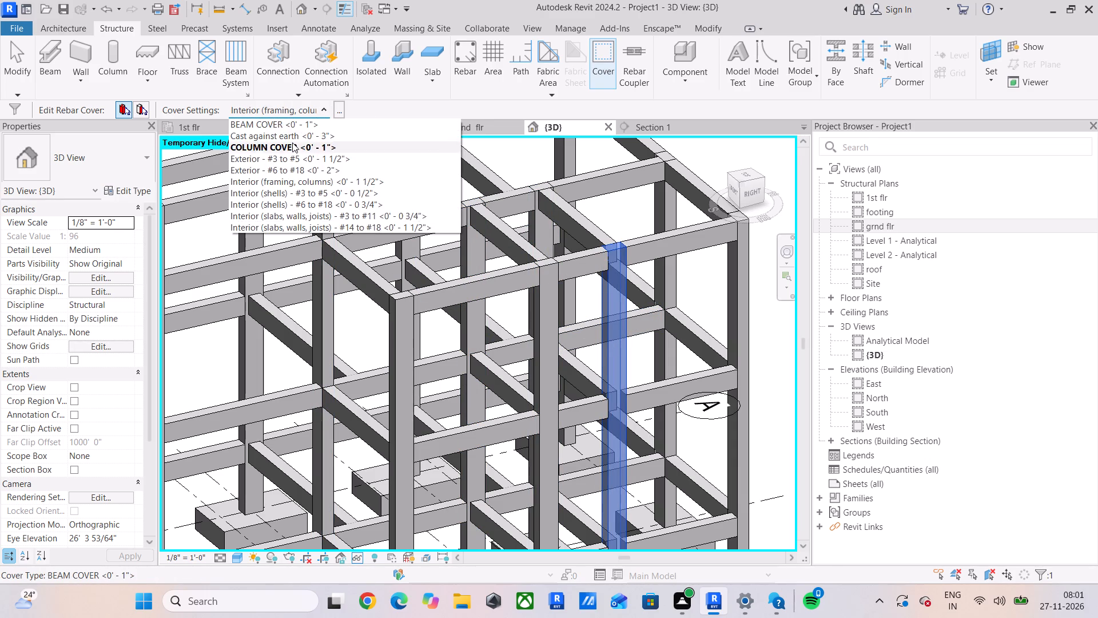
{"action": "left_click", "coordinate": [292, 143]}
{"action": "left_click", "coordinate": [400, 348]}
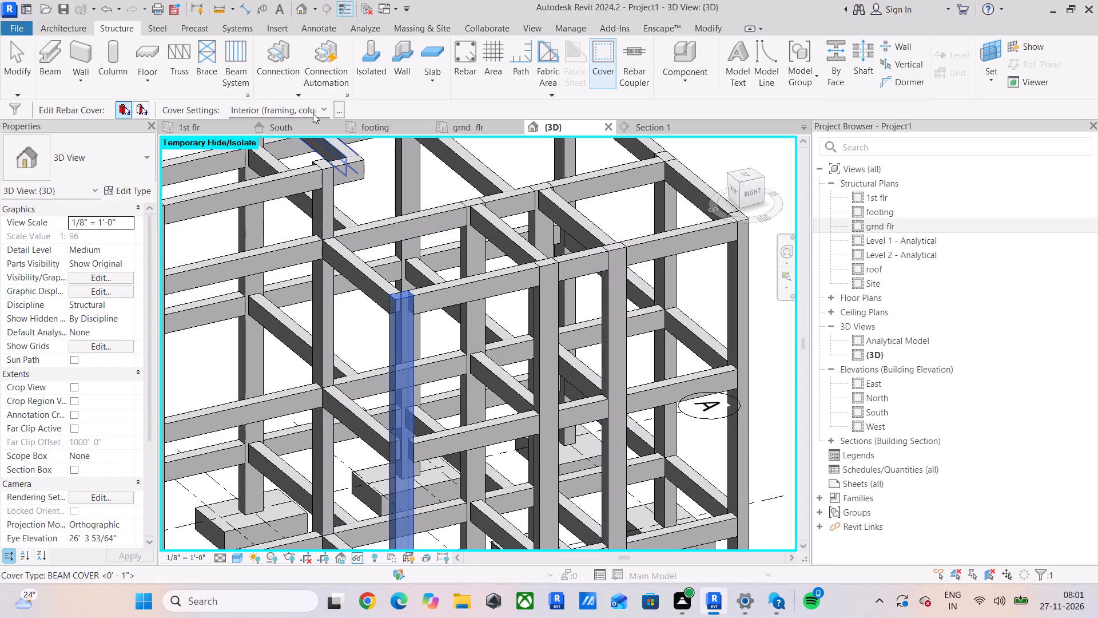
{"action": "left_click", "coordinate": [321, 109]}
{"action": "left_click", "coordinate": [291, 142]}
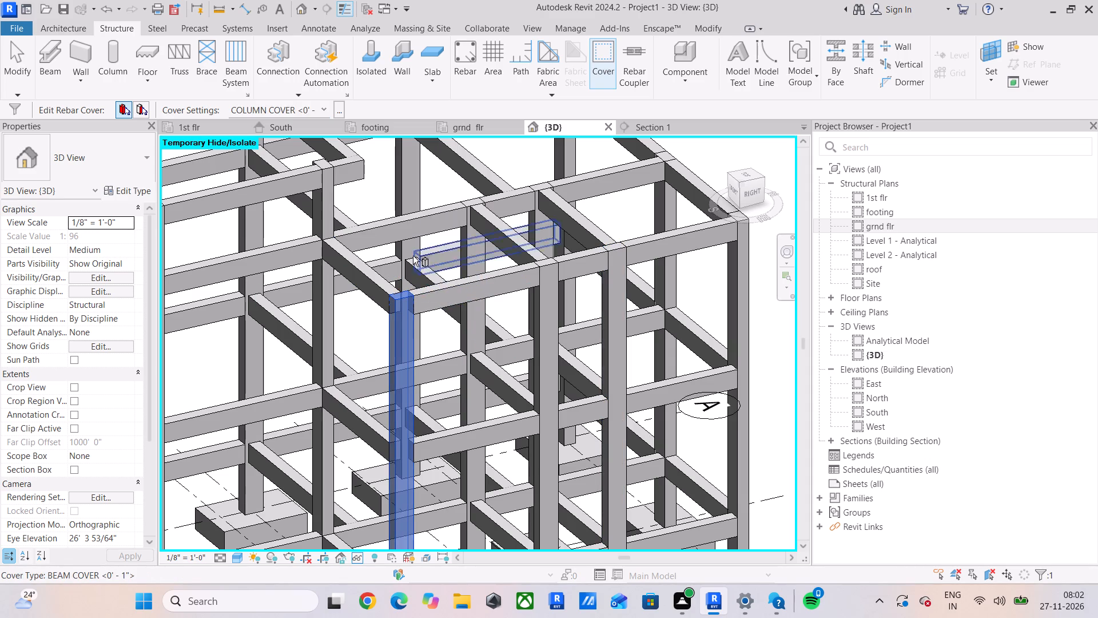
Check the cover setting assigned to the interior, rear-right corner and rear-edge columns, then close the Cover tool.
{"action": "left_click", "coordinate": [462, 261]}
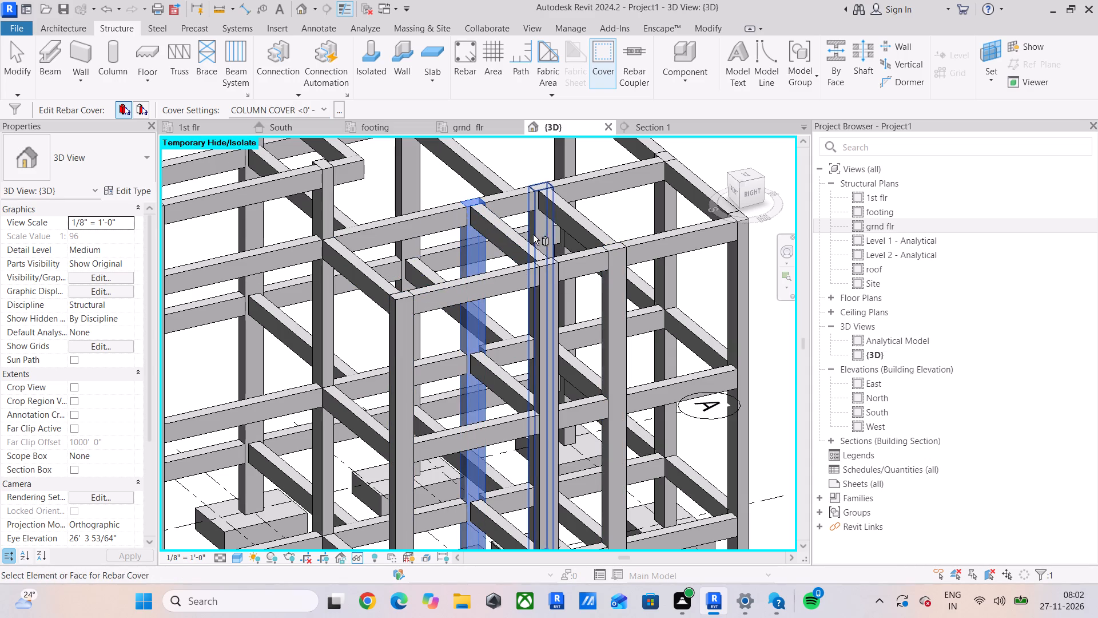
{"action": "left_click", "coordinate": [529, 234]}
{"action": "left_click", "coordinate": [726, 298]}
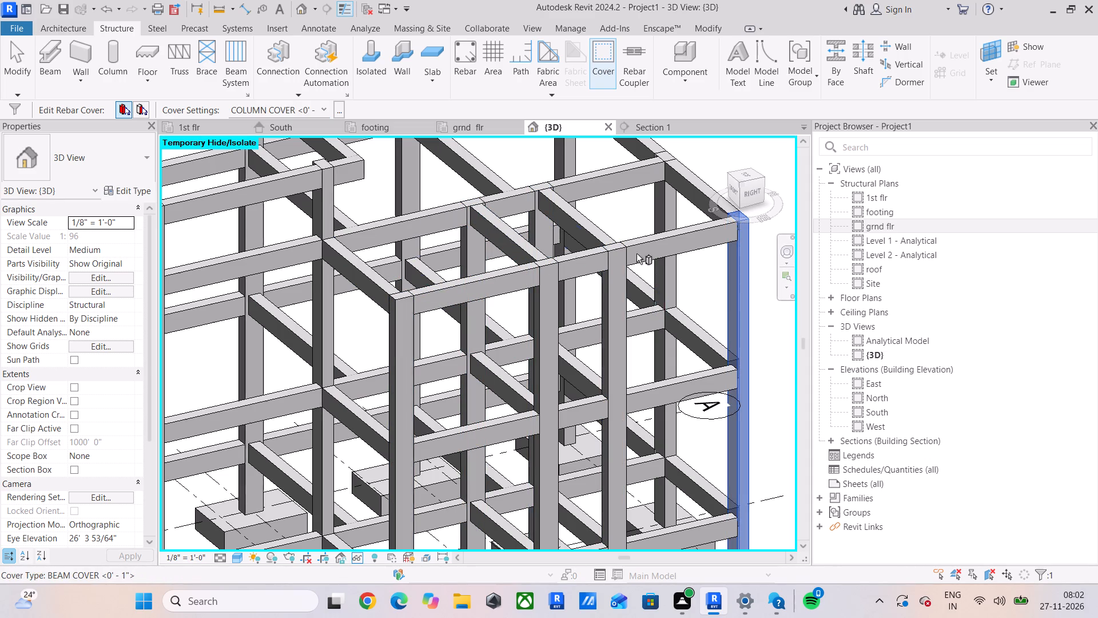
{"action": "left_click", "coordinate": [651, 212]}
{"action": "middle_click_drag", "start_coordinate": [638, 225], "coordinate": [610, 362]}
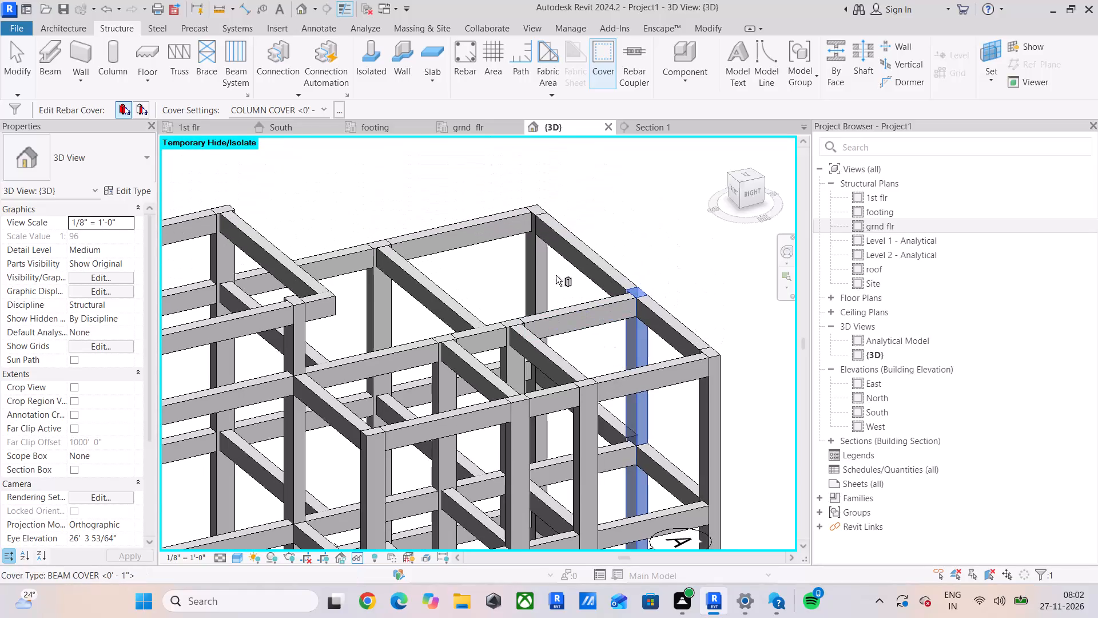
{"action": "left_click", "coordinate": [542, 263]}
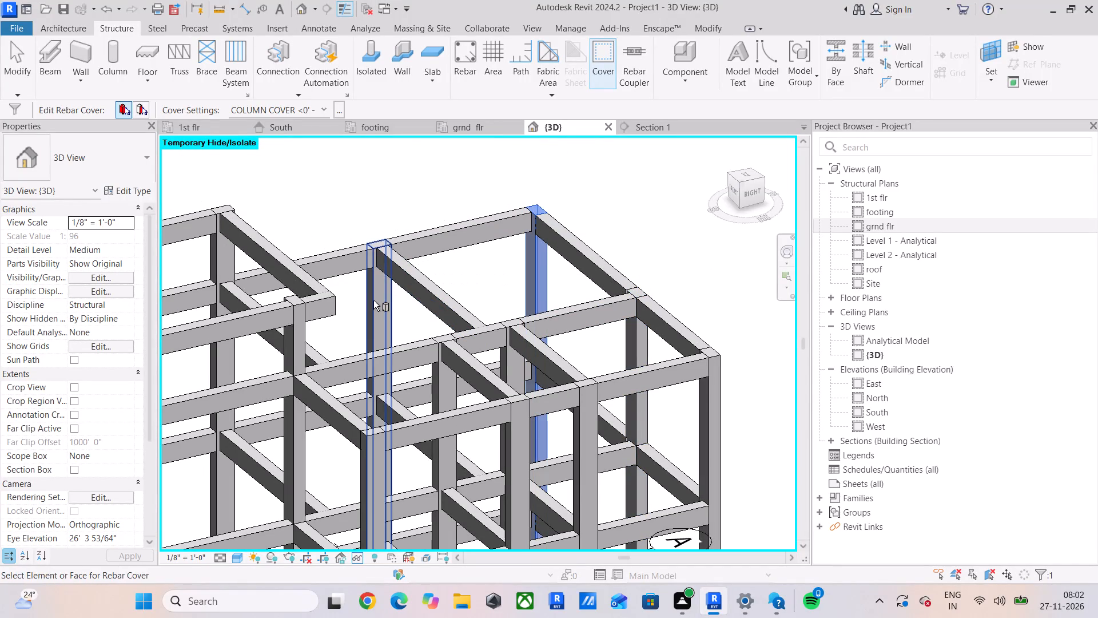
{"action": "left_click", "coordinate": [373, 300]}
{"action": "middle_click_drag", "start_coordinate": [373, 302], "coordinate": [502, 233]}
{"action": "scroll", "coordinate": [419, 303], "scroll_direction": "down", "scroll_amount": 3}
{"action": "middle_click_drag", "start_coordinate": [444, 359], "coordinate": [452, 362], "text": "shift"}
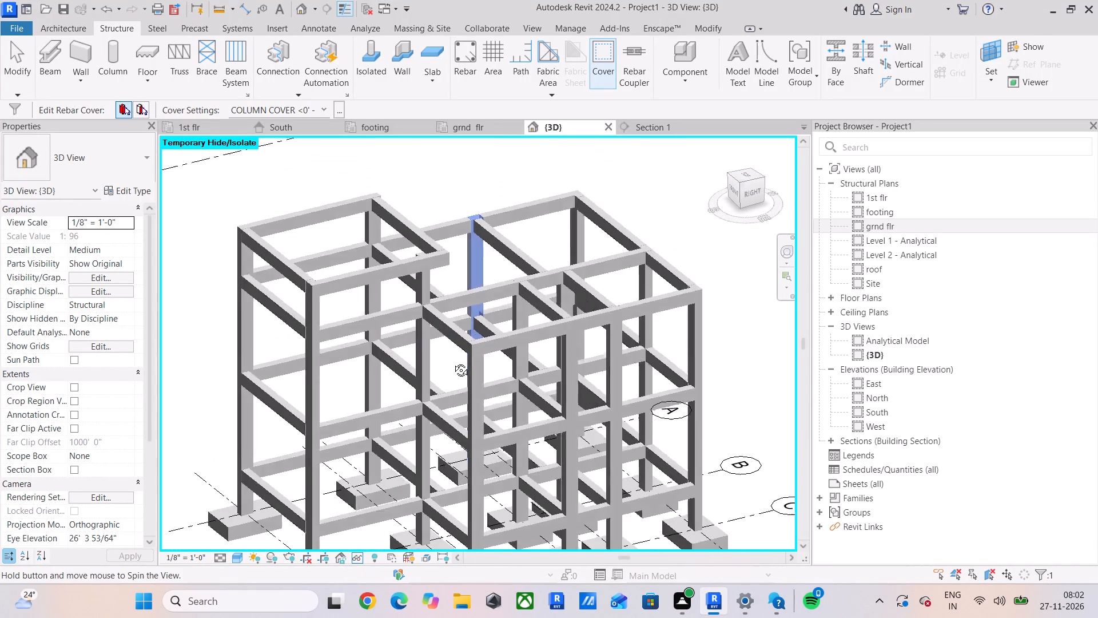
{"action": "middle_click_drag", "start_coordinate": [452, 362], "coordinate": [511, 304], "text": "shift"}
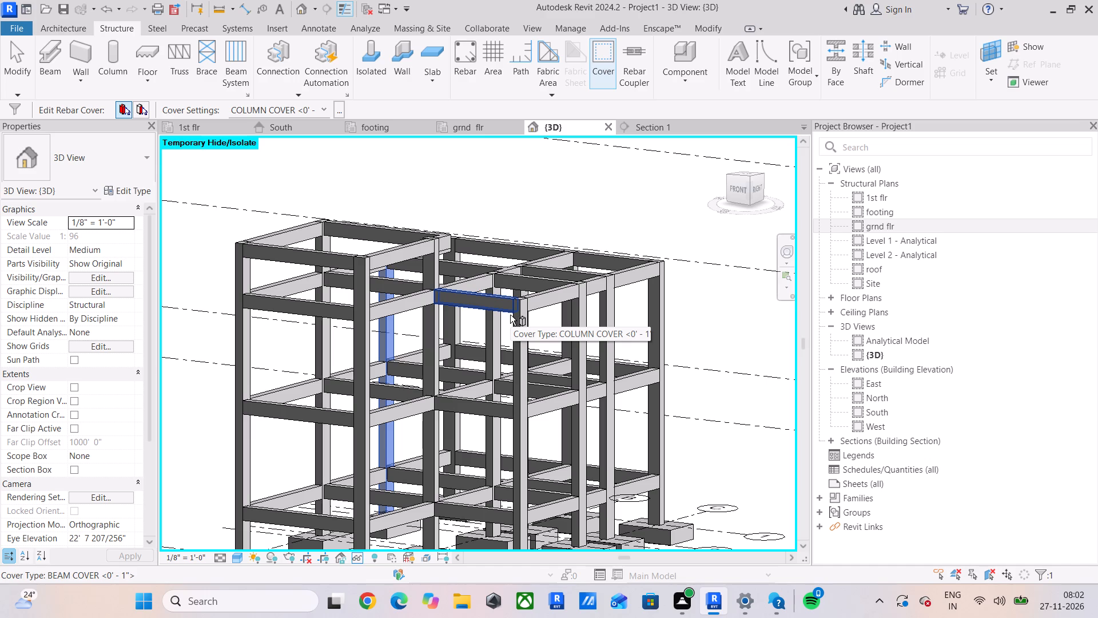
{"action": "scroll", "coordinate": [430, 227], "scroll_direction": "up", "scroll_amount": 2}
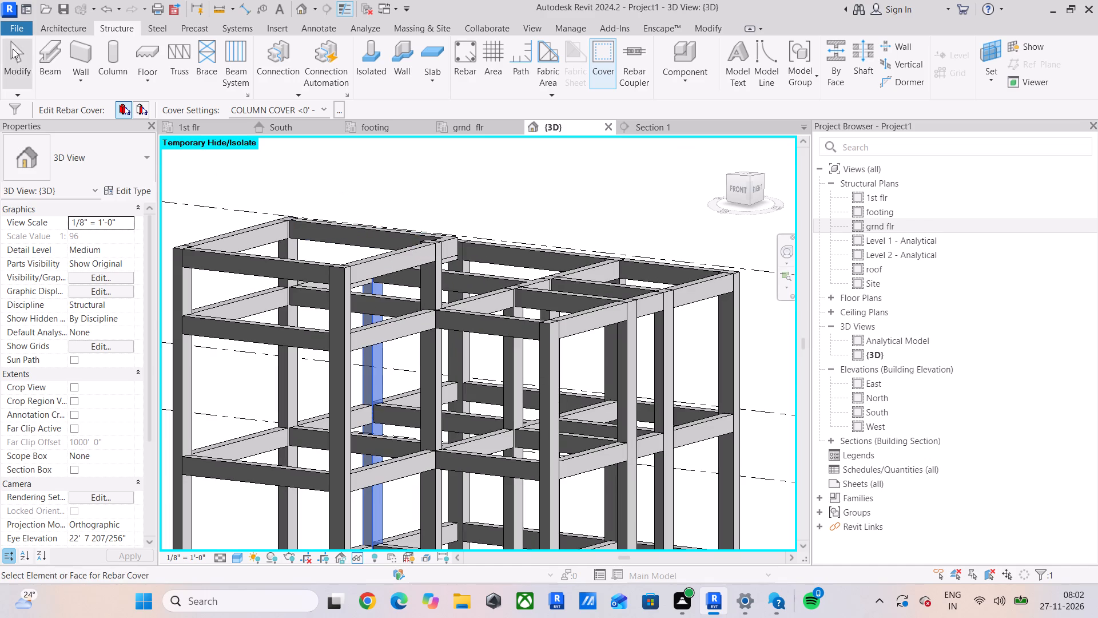
{"action": "left_click", "coordinate": [18, 56]}
Check the rebar cover assigned to the roof-level beams between the interior columns and along the right side.
{"action": "scroll", "coordinate": [540, 270], "scroll_direction": "up", "scroll_amount": 3}
{"action": "scroll", "coordinate": [329, 217], "scroll_direction": "up", "scroll_amount": 4}
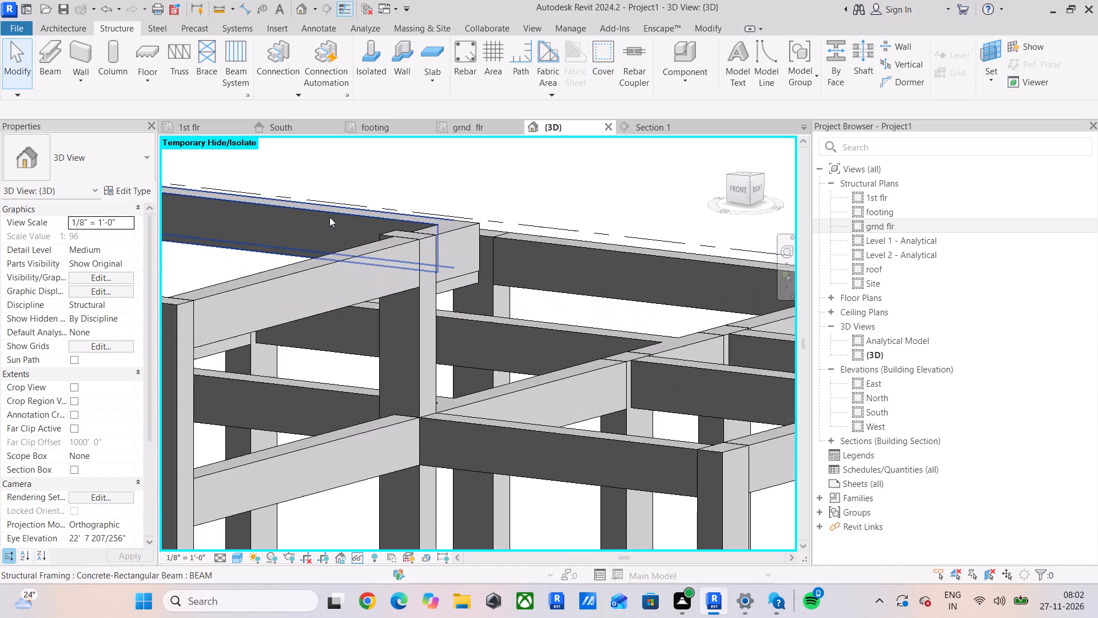
{"action": "scroll", "coordinate": [466, 286], "scroll_direction": "down", "scroll_amount": 2}
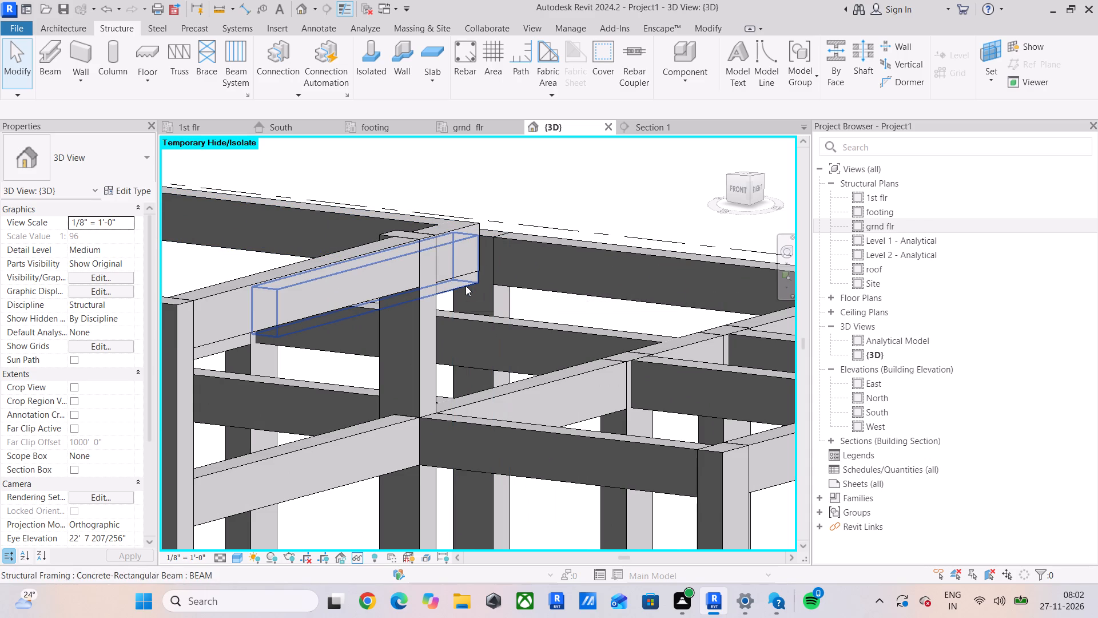
{"action": "scroll", "coordinate": [466, 286], "scroll_direction": "down", "scroll_amount": 7}
{"action": "left_click", "coordinate": [566, 311]}
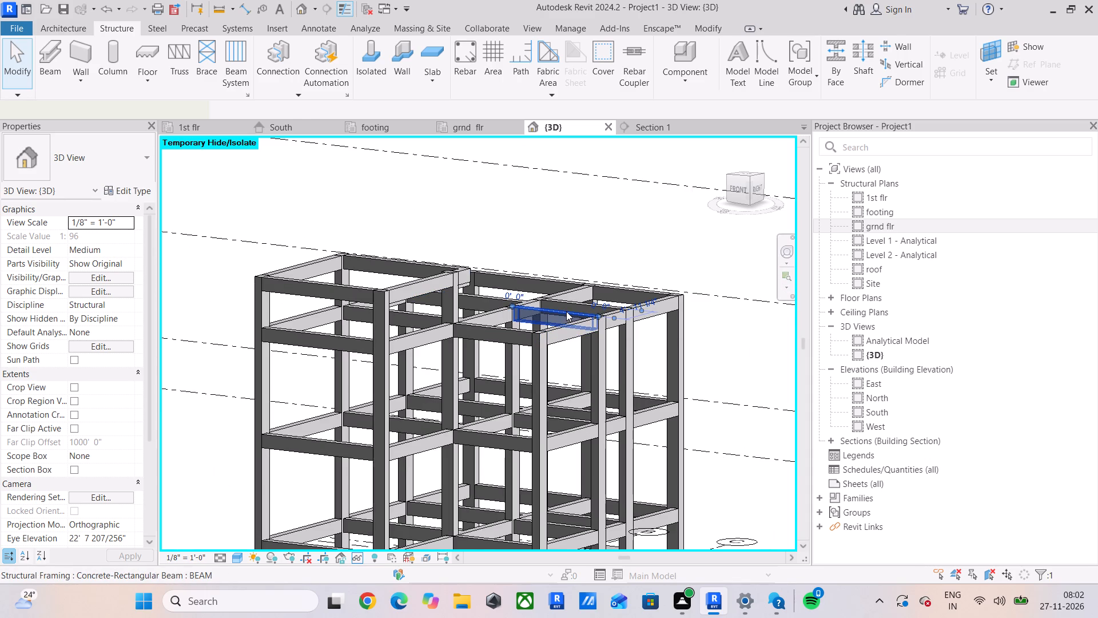
{"action": "left_click", "coordinate": [118, 35]}
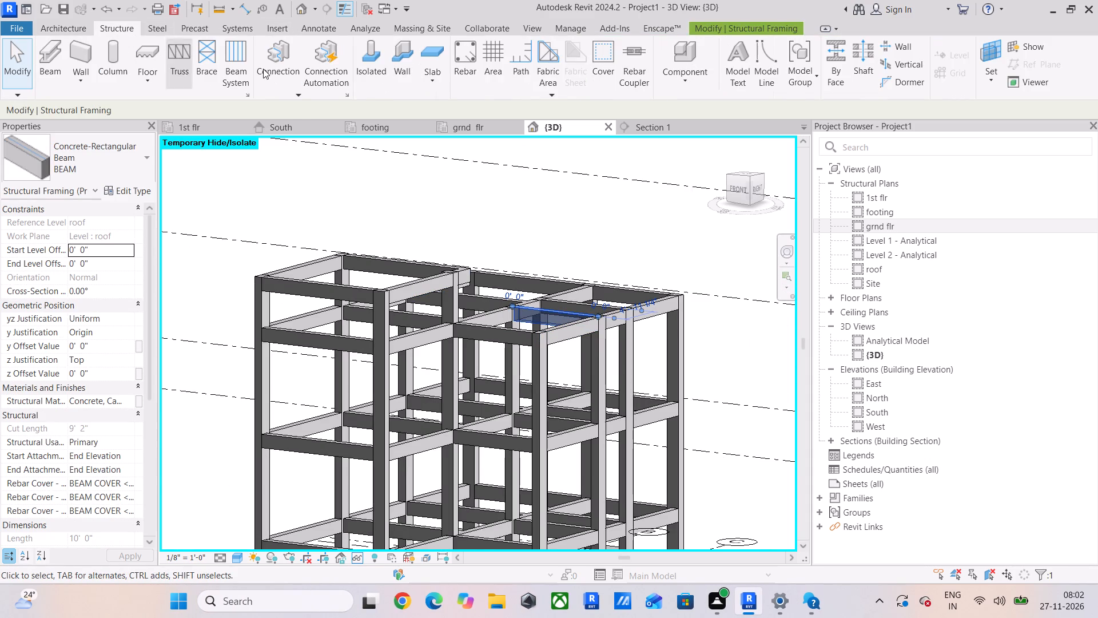
{"action": "left_click", "coordinate": [613, 58]}
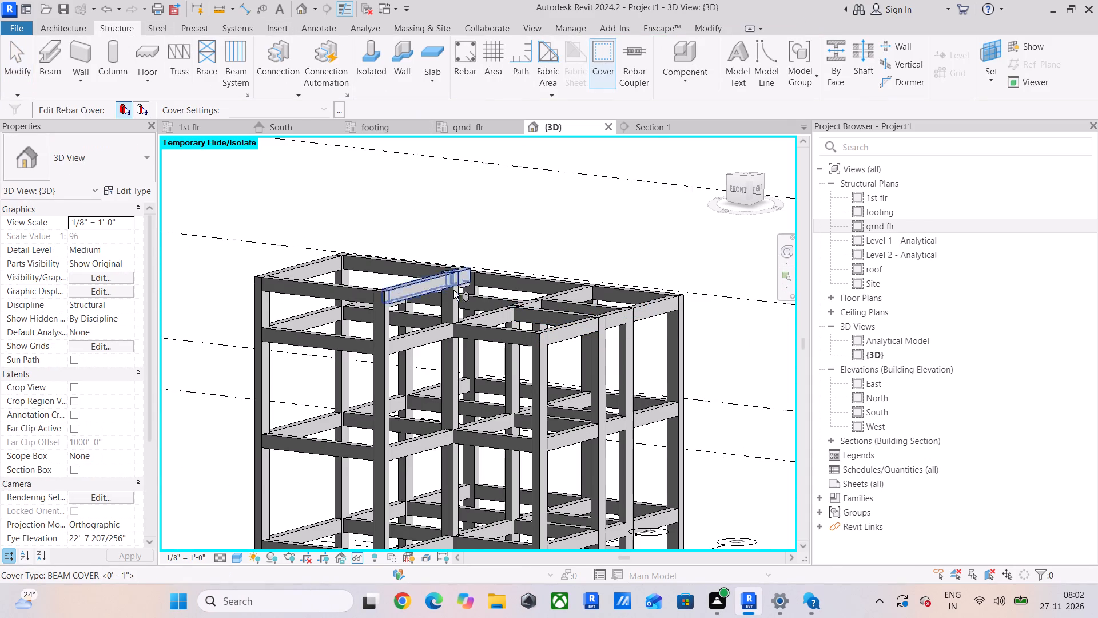
{"action": "left_click", "coordinate": [539, 315]}
{"action": "scroll", "coordinate": [559, 300], "scroll_direction": "up", "scroll_amount": 1}
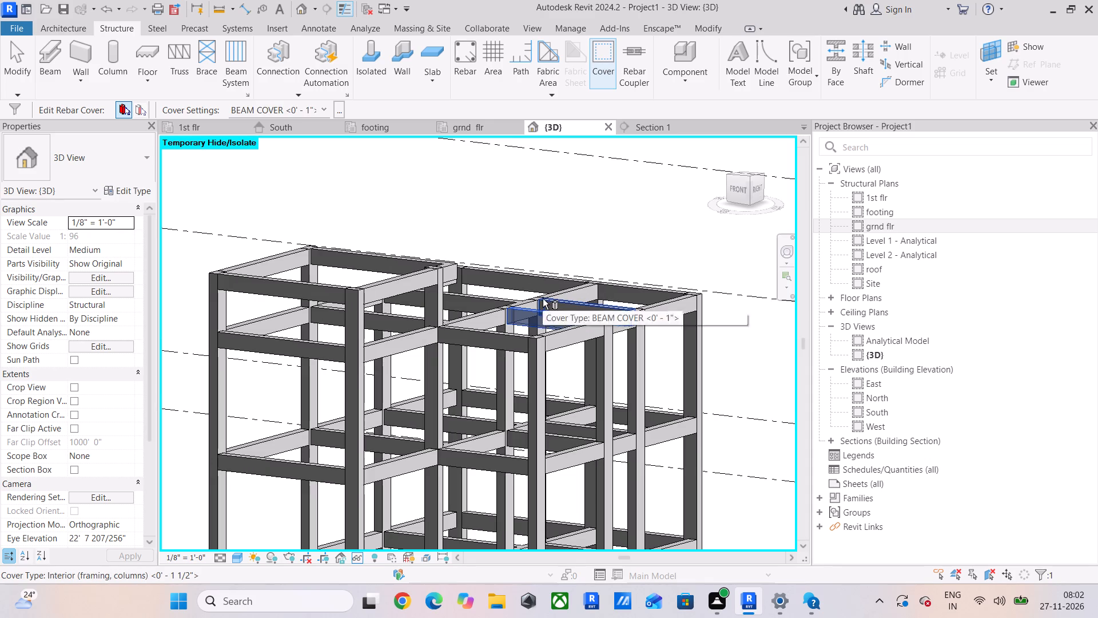
{"action": "scroll", "coordinate": [522, 302], "scroll_direction": "up", "scroll_amount": 4}
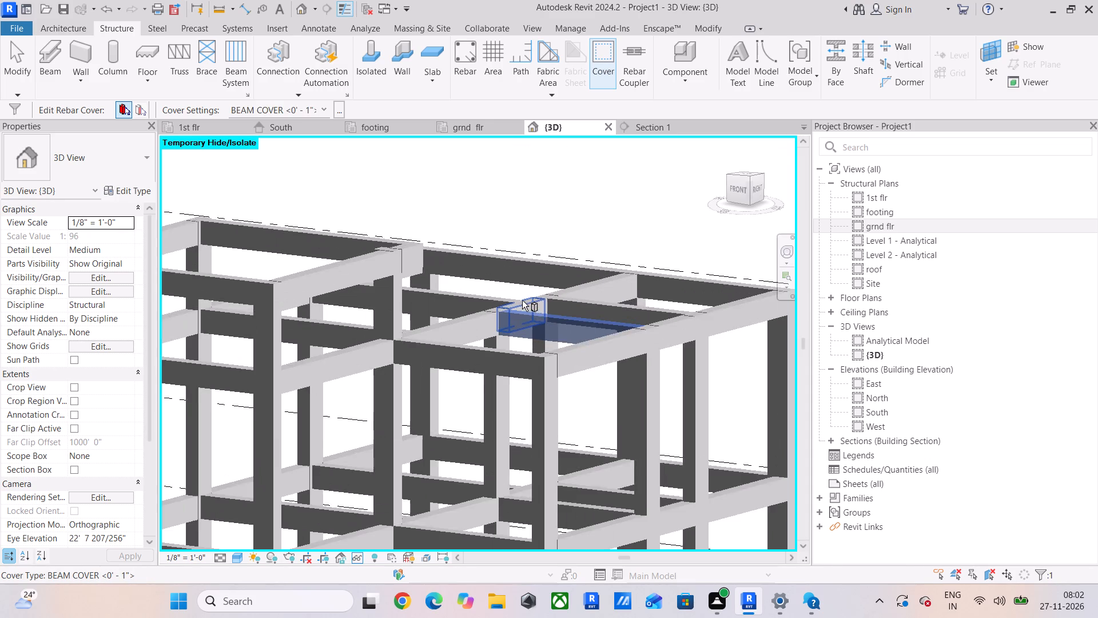
{"action": "left_click", "coordinate": [522, 300]}
{"action": "left_click", "coordinate": [627, 275]}
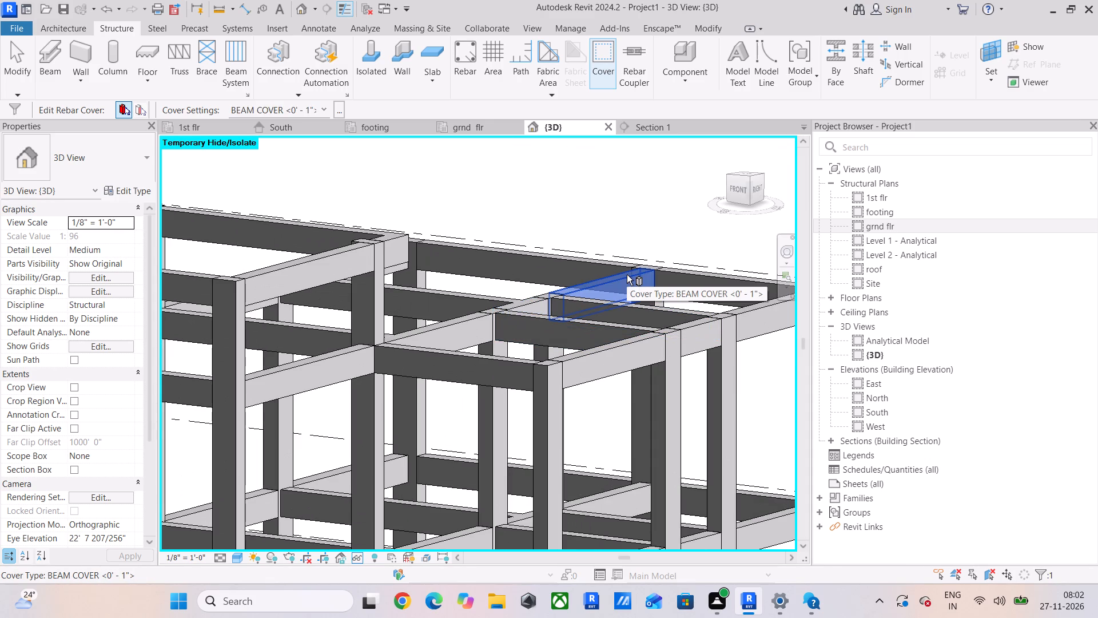
{"action": "scroll", "coordinate": [627, 275], "scroll_direction": "down", "scroll_amount": 5}
{"action": "left_click", "coordinate": [686, 291]}
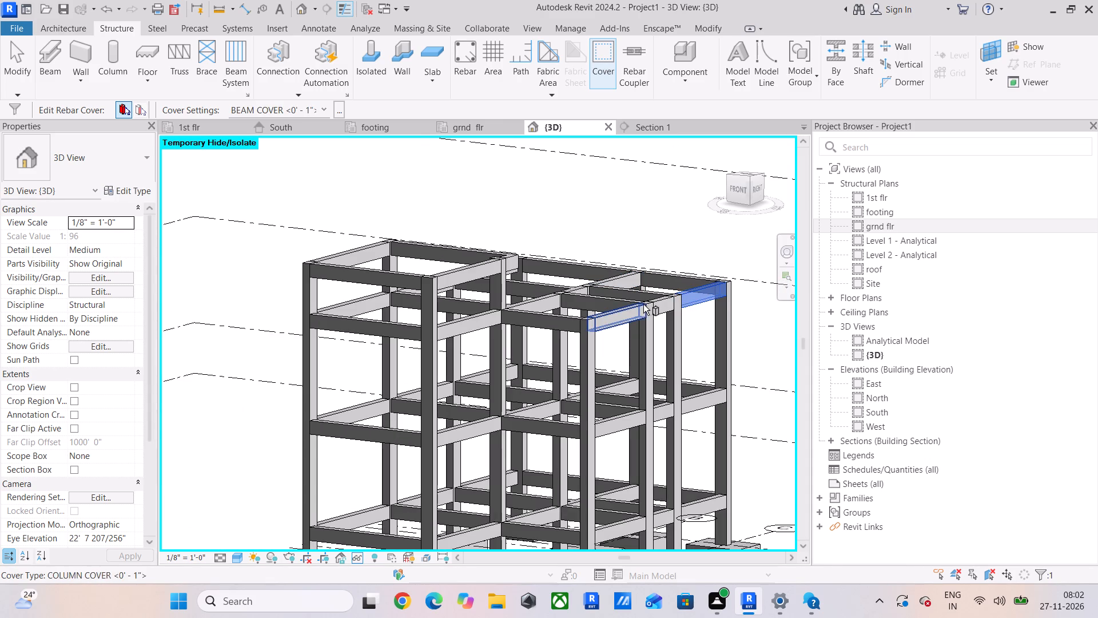
{"action": "left_click", "coordinate": [655, 300]}
{"action": "left_click", "coordinate": [614, 311]}
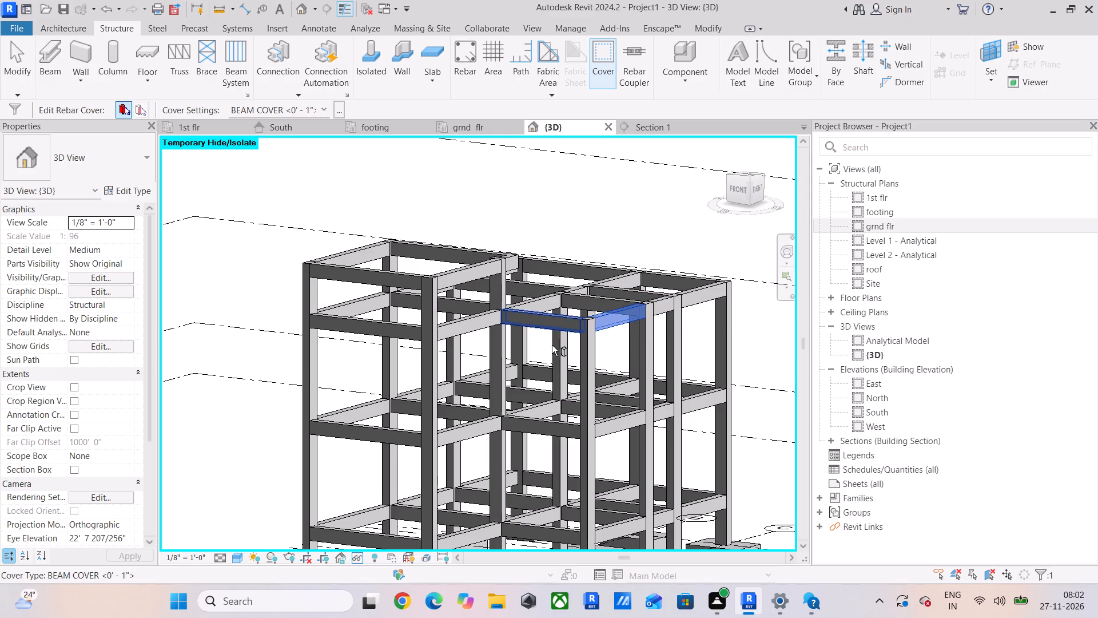
Add a rebar cover setting named FOOTING COVER with a value of 50 mm.
{"action": "scroll", "coordinate": [496, 341], "scroll_direction": "down", "scroll_amount": 4}
{"action": "middle_click_drag", "start_coordinate": [496, 341], "coordinate": [521, 282]}
{"action": "left_click", "coordinate": [317, 356]}
{"action": "scroll", "coordinate": [398, 371], "scroll_direction": "up", "scroll_amount": 2}
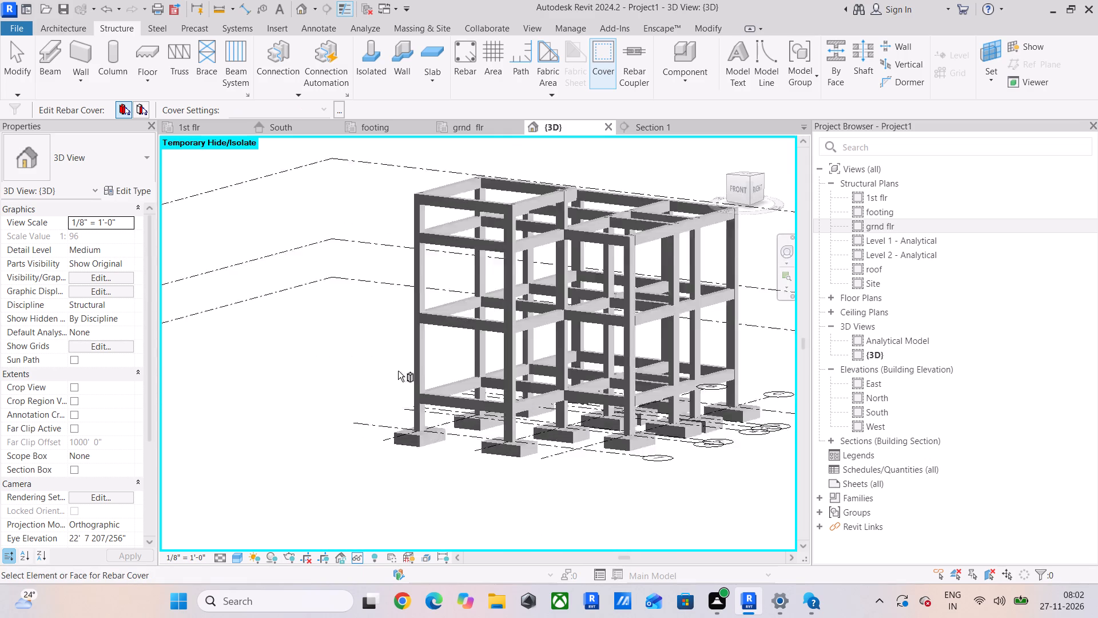
{"action": "scroll", "coordinate": [398, 371], "scroll_direction": "up", "scroll_amount": 3}
{"action": "middle_click_drag", "start_coordinate": [409, 377], "coordinate": [350, 272]}
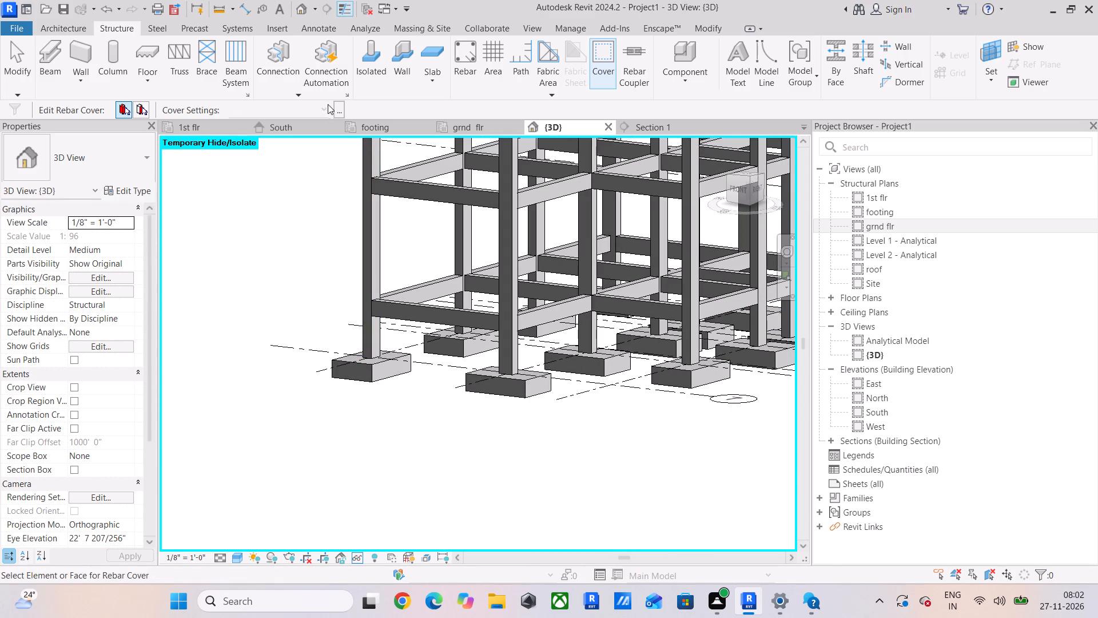
{"action": "left_click", "coordinate": [339, 106]}
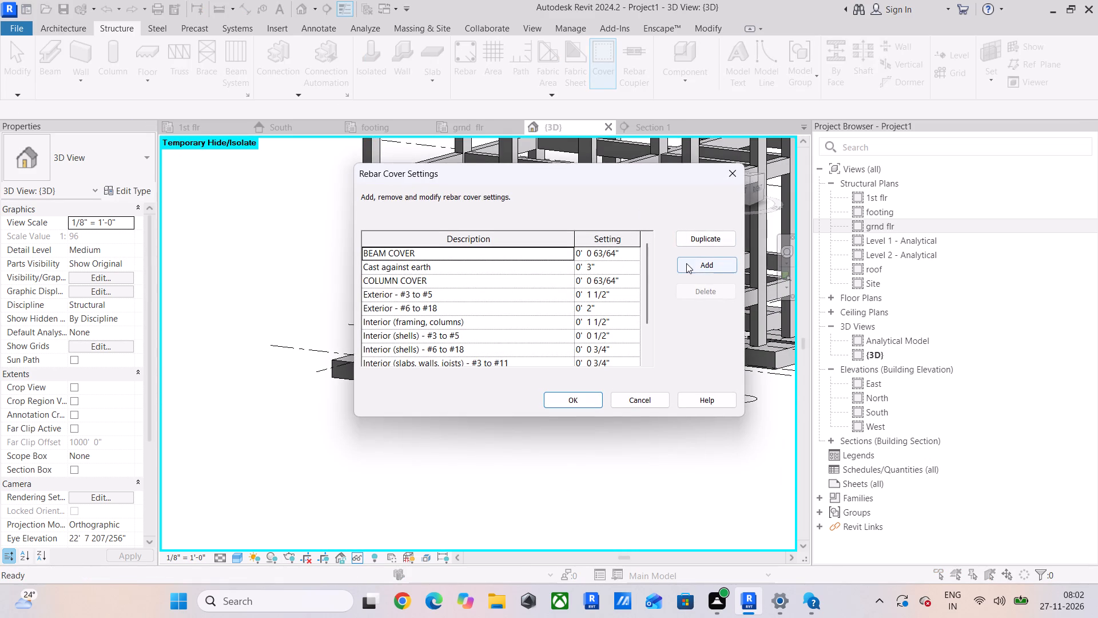
{"action": "left_click", "coordinate": [686, 263]}
{"action": "left_click", "coordinate": [473, 349]}
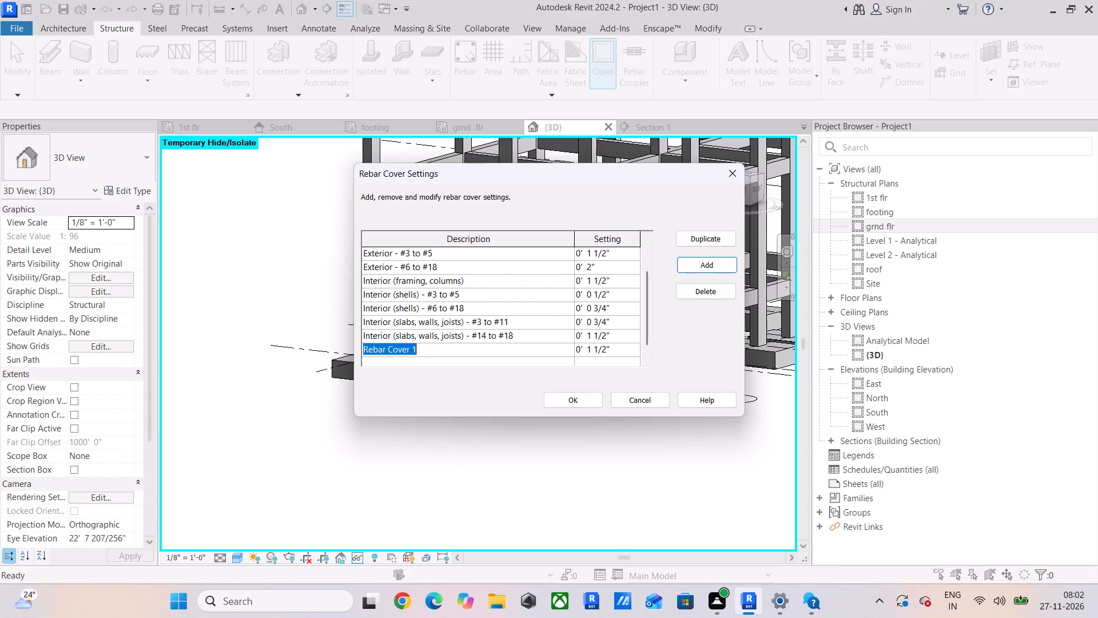
{"action": "type", "text": "FOOT"}
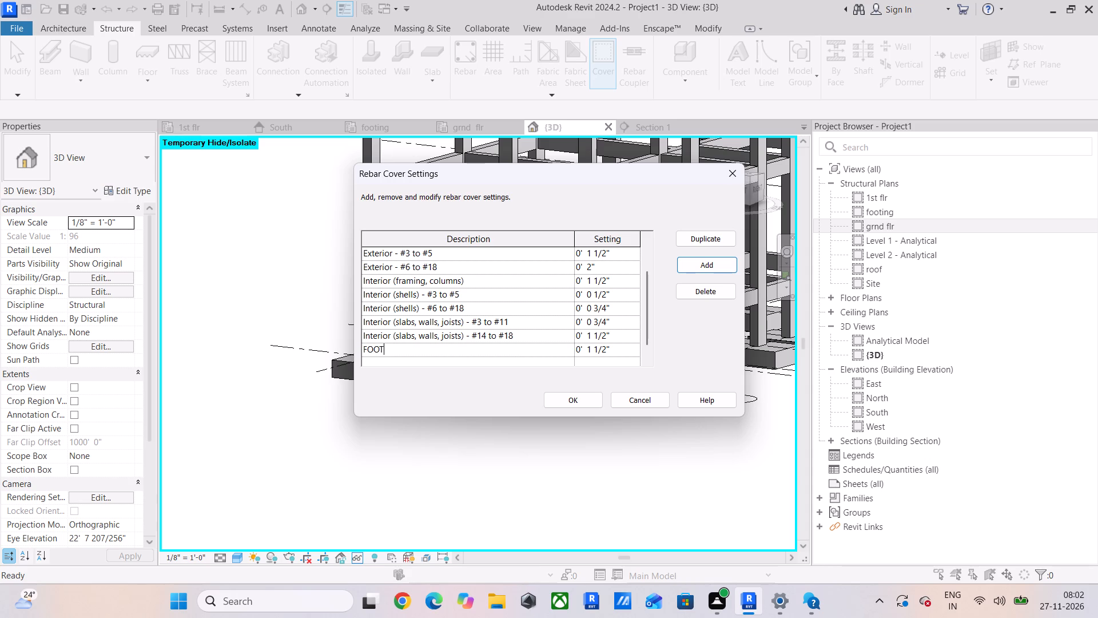
{"action": "type", "text": "ING COVER"}
{"action": "key", "text": "Return"}
{"action": "left_click", "coordinate": [620, 348]}
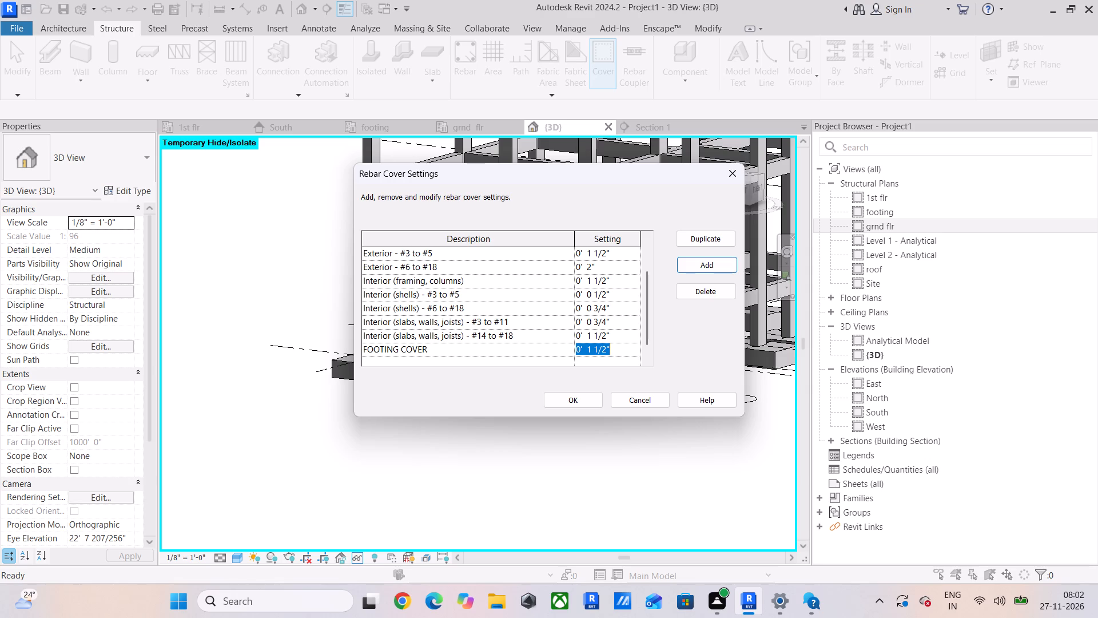
{"action": "type", "text": "50 MM"}
{"action": "key", "text": "Return"}
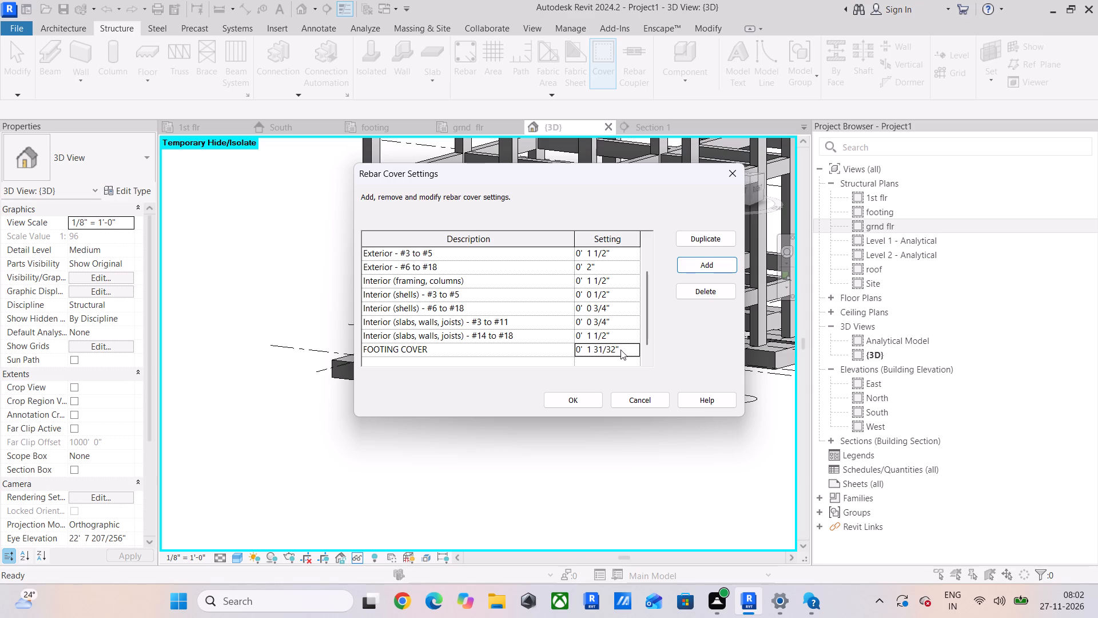
{"action": "left_click", "coordinate": [584, 396]}
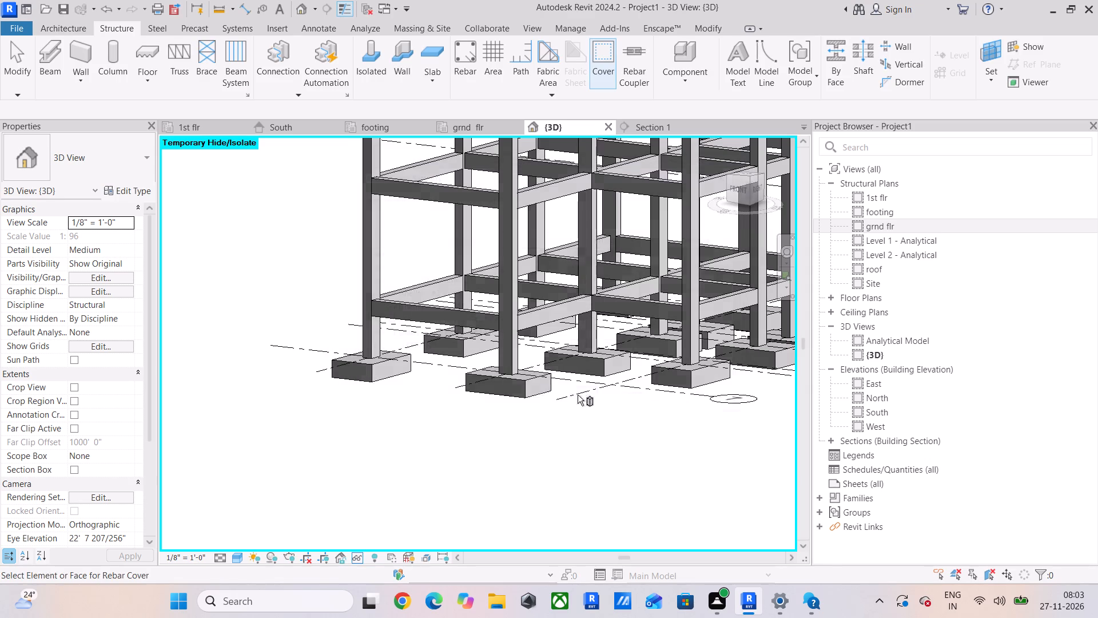
Apply FOOTING COVER <0' - 1 31/32"> to the three footings along the building's left side, from the front corner to the back.
{"action": "scroll", "coordinate": [345, 373], "scroll_direction": "up", "scroll_amount": 4}
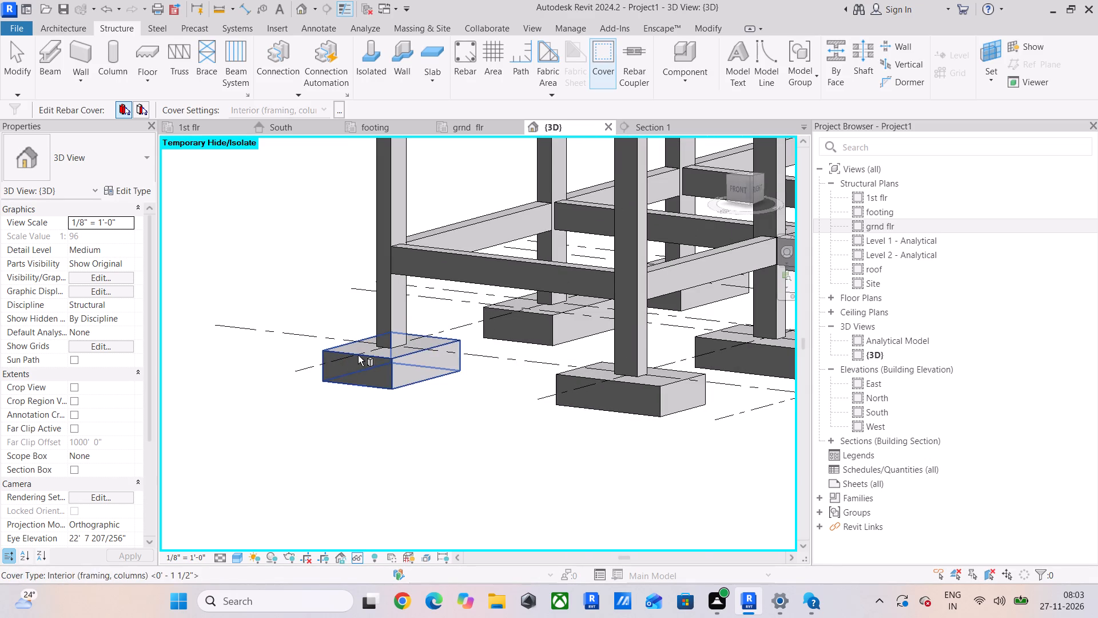
{"action": "left_click", "coordinate": [358, 355]}
{"action": "left_click", "coordinate": [325, 108]}
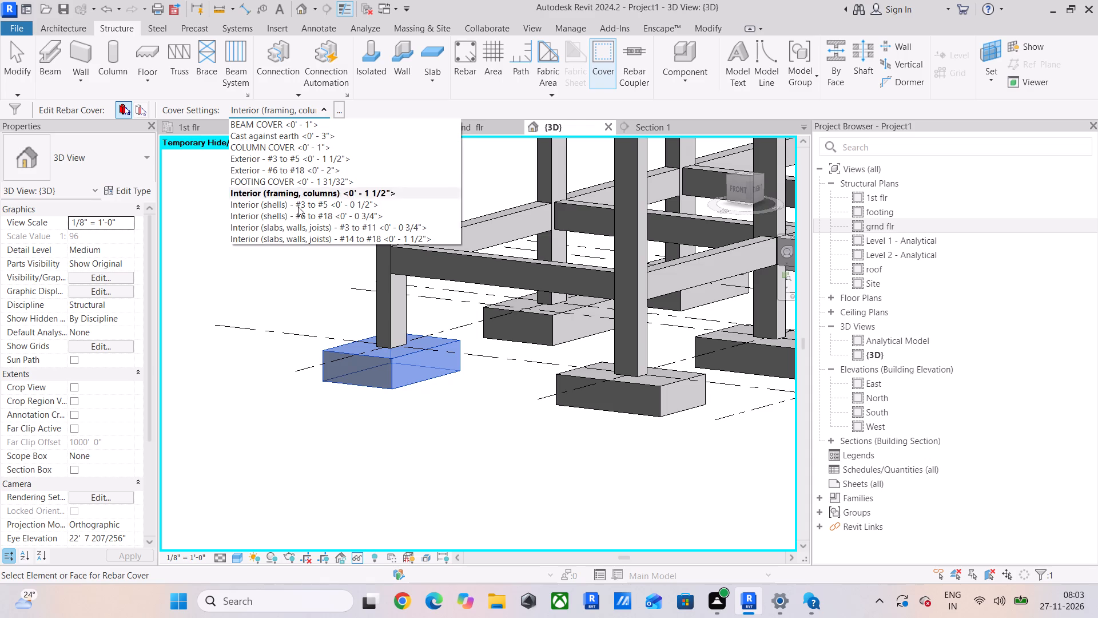
{"action": "left_click", "coordinate": [280, 176]}
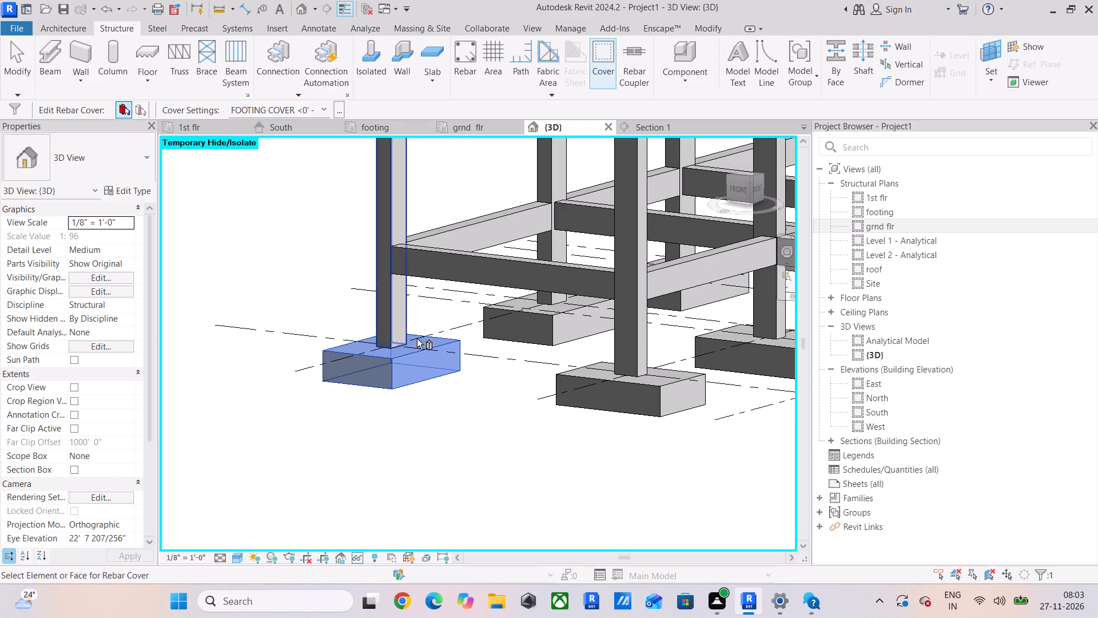
{"action": "left_click", "coordinate": [515, 311]}
{"action": "left_click", "coordinate": [322, 106]}
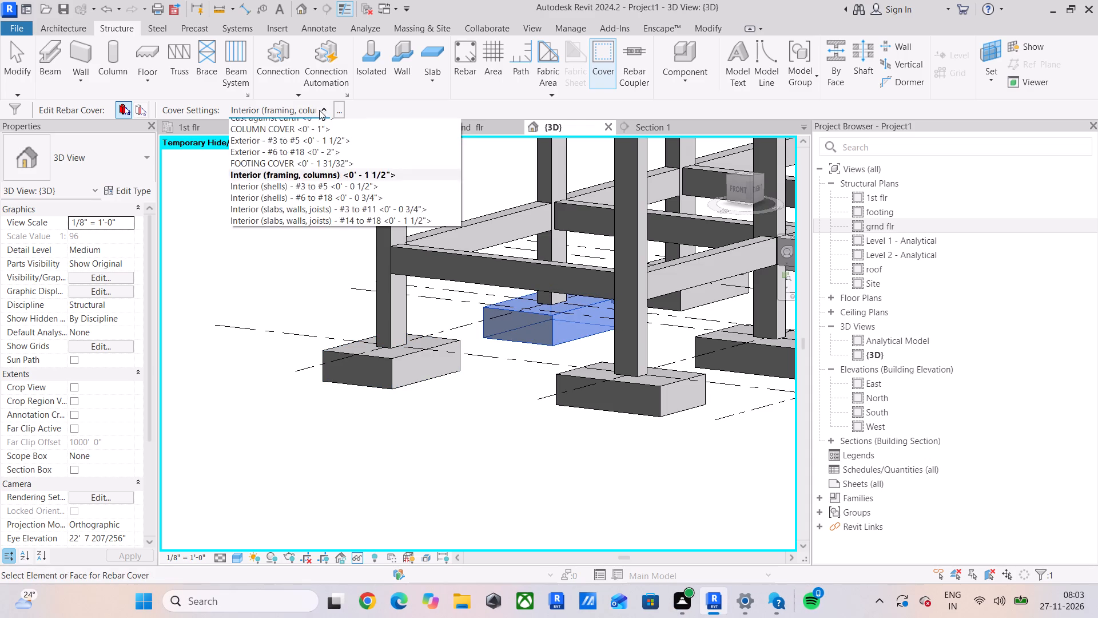
{"action": "left_click", "coordinate": [274, 178]}
{"action": "left_click", "coordinate": [691, 299]}
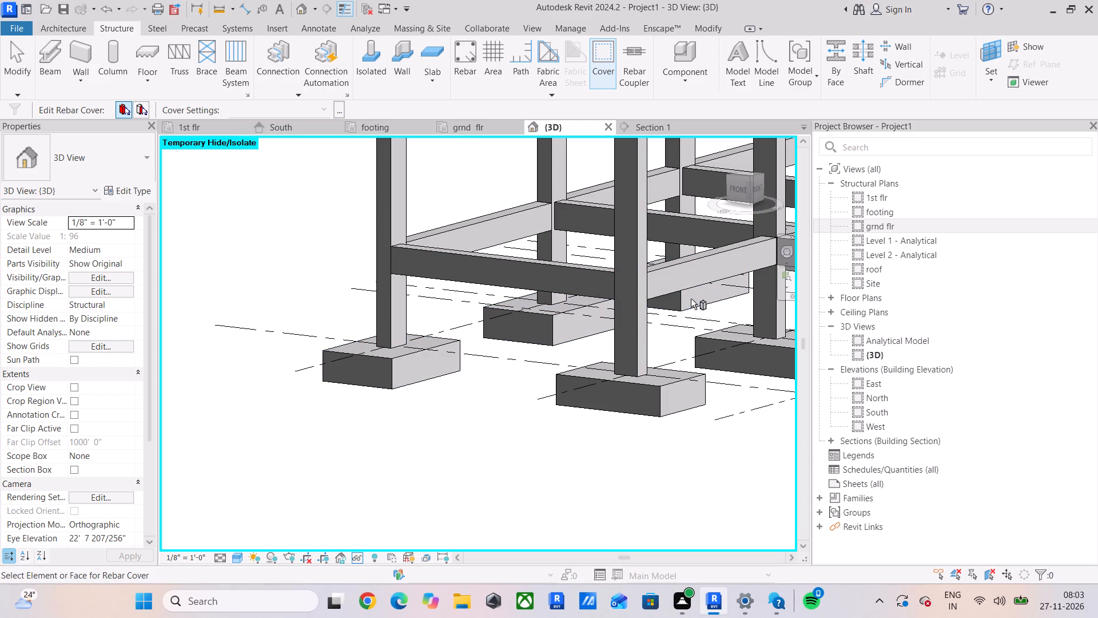
{"action": "left_click", "coordinate": [687, 304]}
{"action": "left_click", "coordinate": [329, 105]}
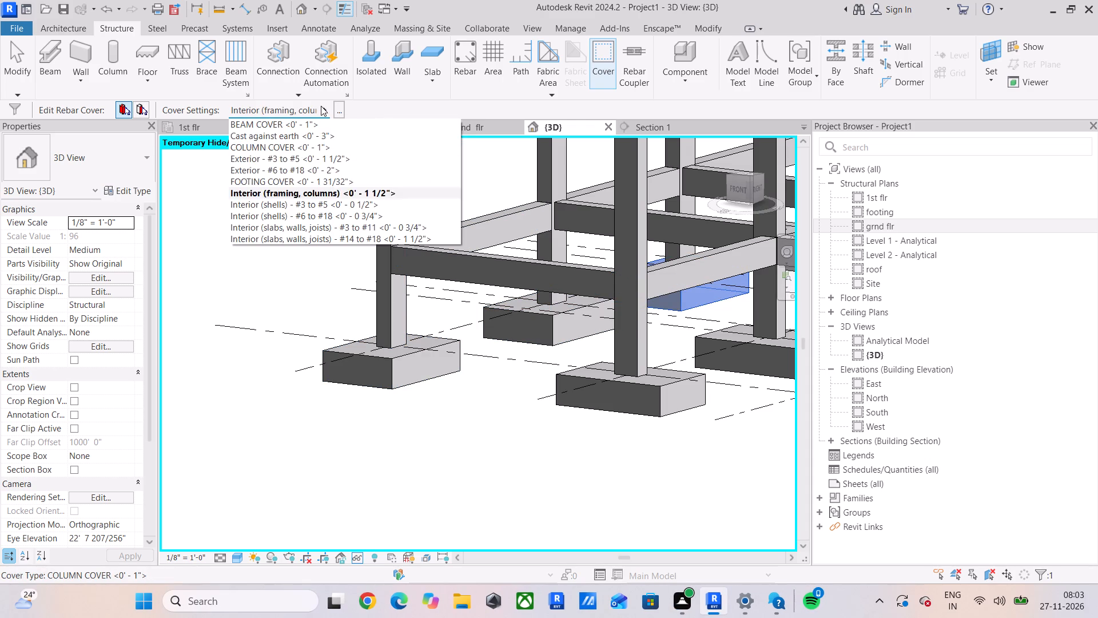
{"action": "left_click", "coordinate": [290, 177]}
Apply FOOTING COVER <0' - 1 31/32"> to the front footing one bay in from the left side and the two behind it.
{"action": "middle_click_drag", "start_coordinate": [578, 283], "coordinate": [368, 225]}
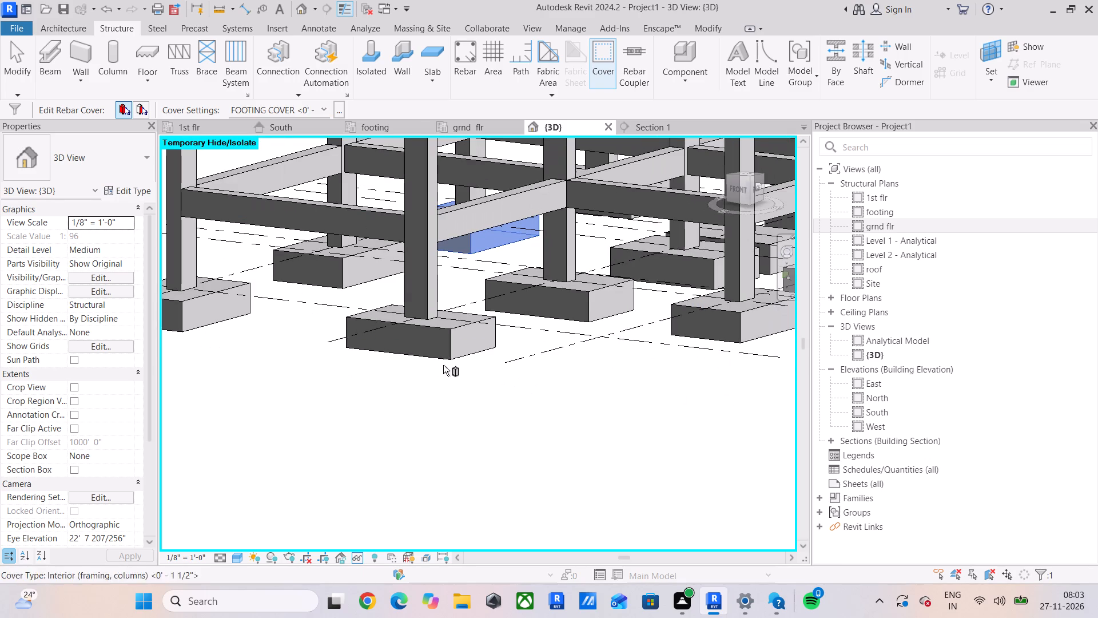
{"action": "left_click", "coordinate": [447, 344]}
{"action": "left_click", "coordinate": [323, 109]}
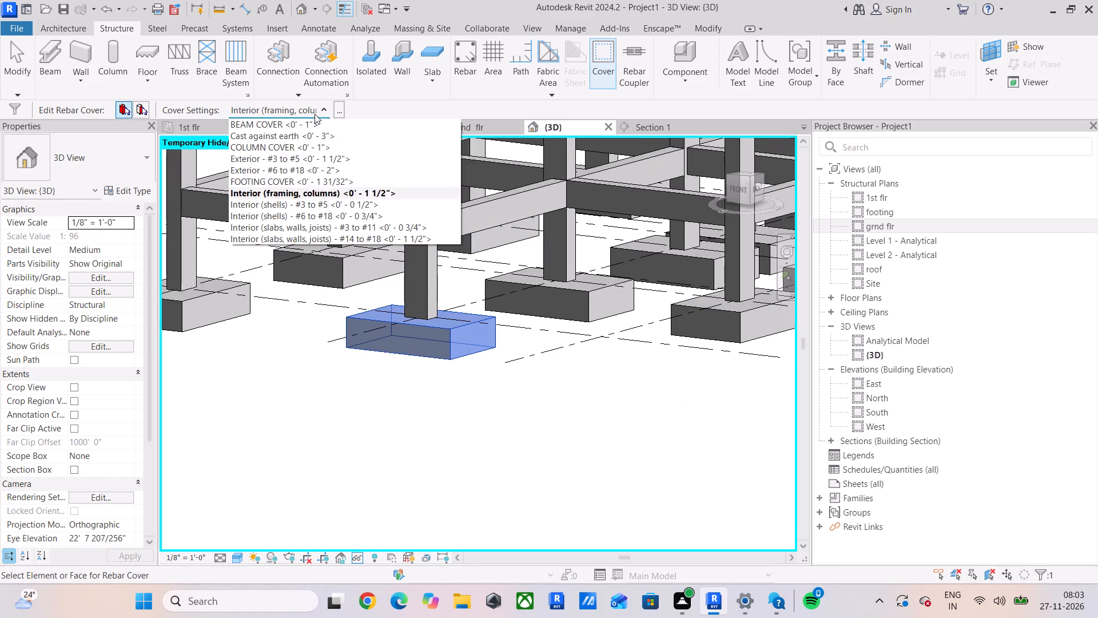
{"action": "left_click", "coordinate": [285, 180]}
{"action": "left_click", "coordinate": [591, 309]}
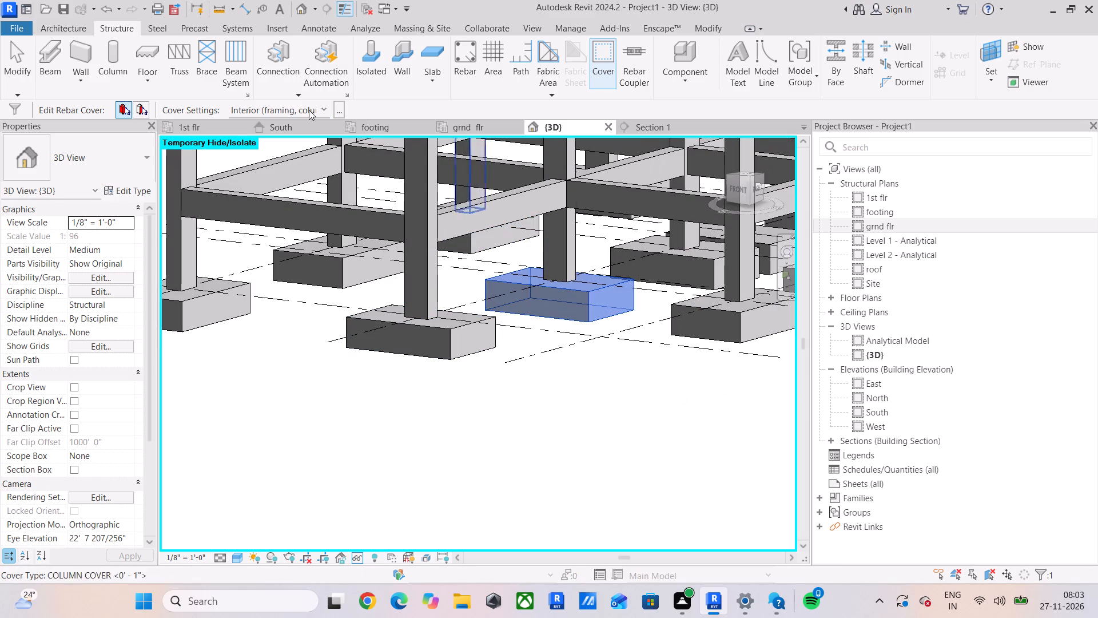
{"action": "left_click", "coordinate": [317, 108]}
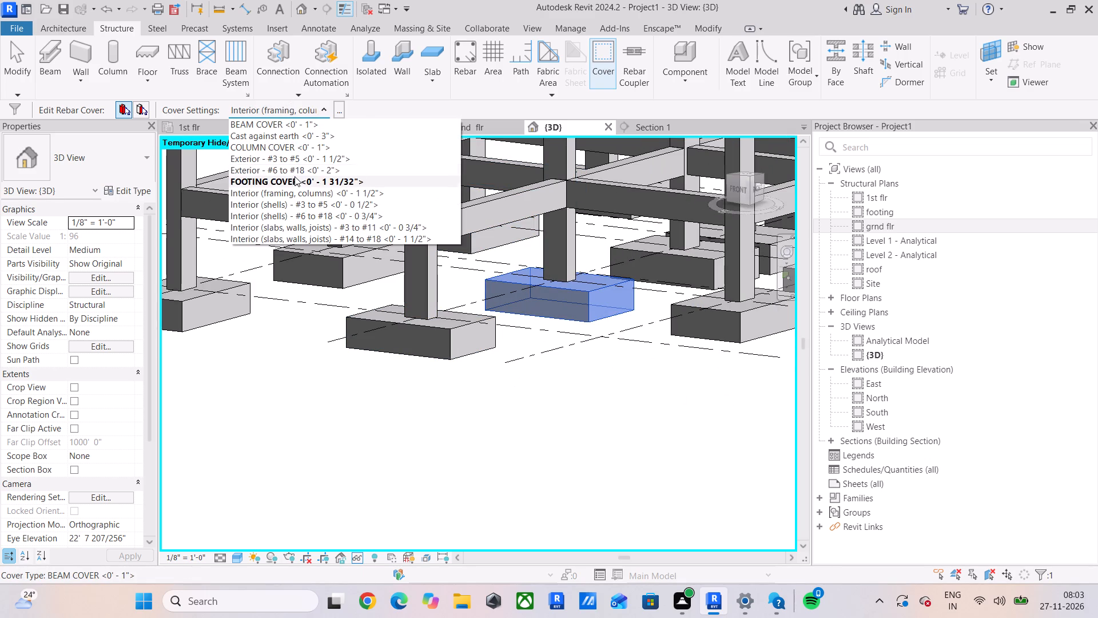
{"action": "left_click", "coordinate": [295, 179]}
{"action": "left_click", "coordinate": [636, 256]}
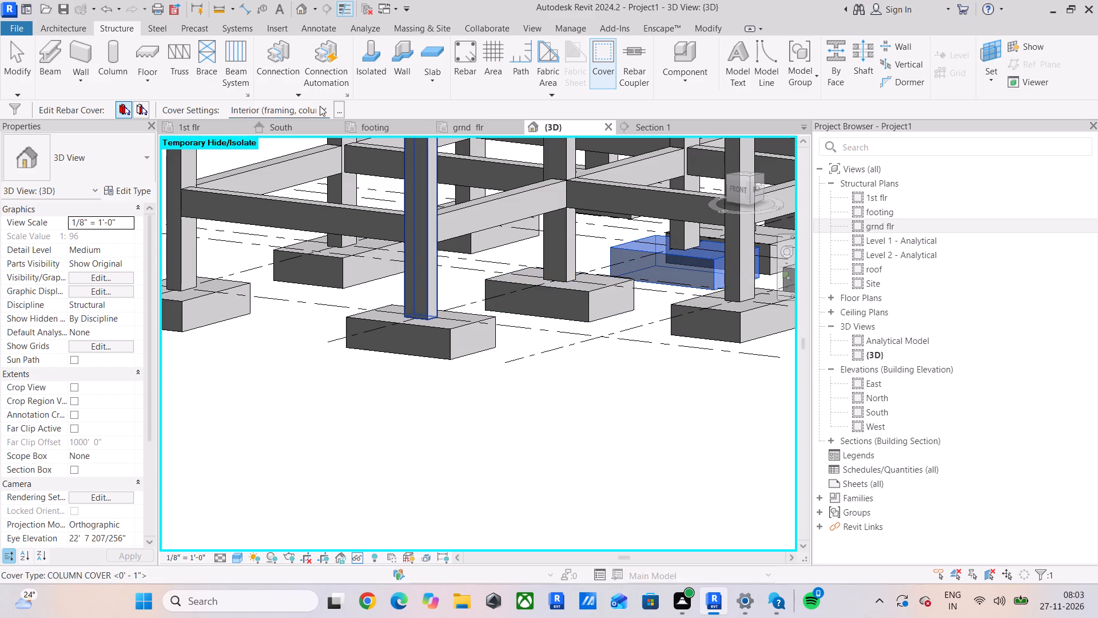
{"action": "left_click", "coordinate": [320, 106]}
{"action": "left_click", "coordinate": [270, 180]}
Apply FOOTING COVER <0' - 1 31/32"> to the front corner footing on grid 7 and the rear one of the closely spaced interior footings.
{"action": "middle_click_drag", "start_coordinate": [594, 235], "coordinate": [540, 266]}
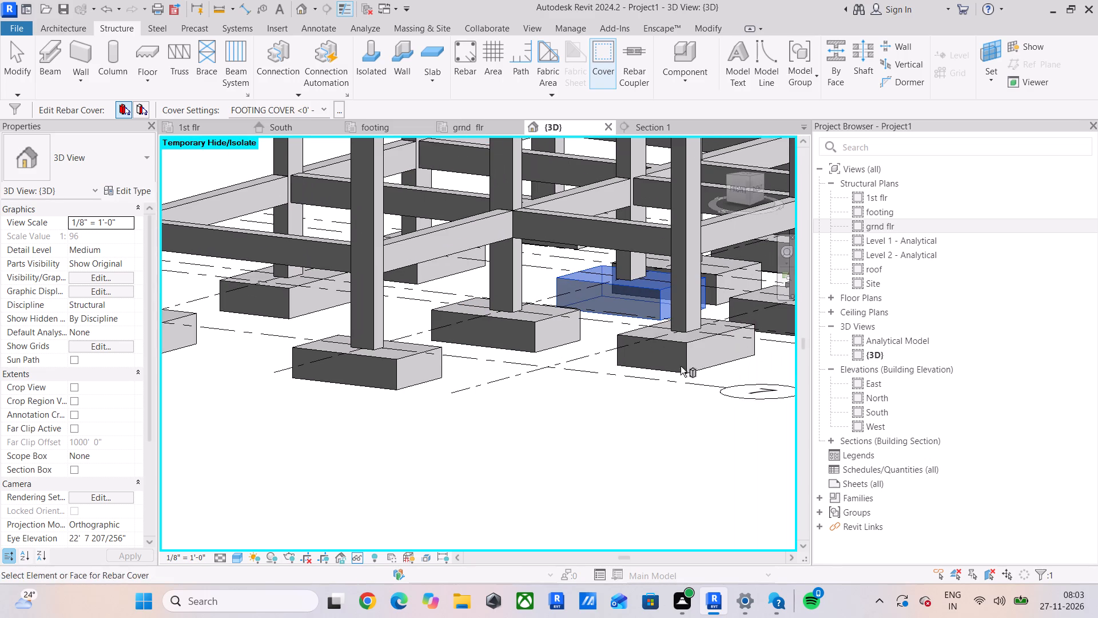
{"action": "left_click", "coordinate": [690, 363]}
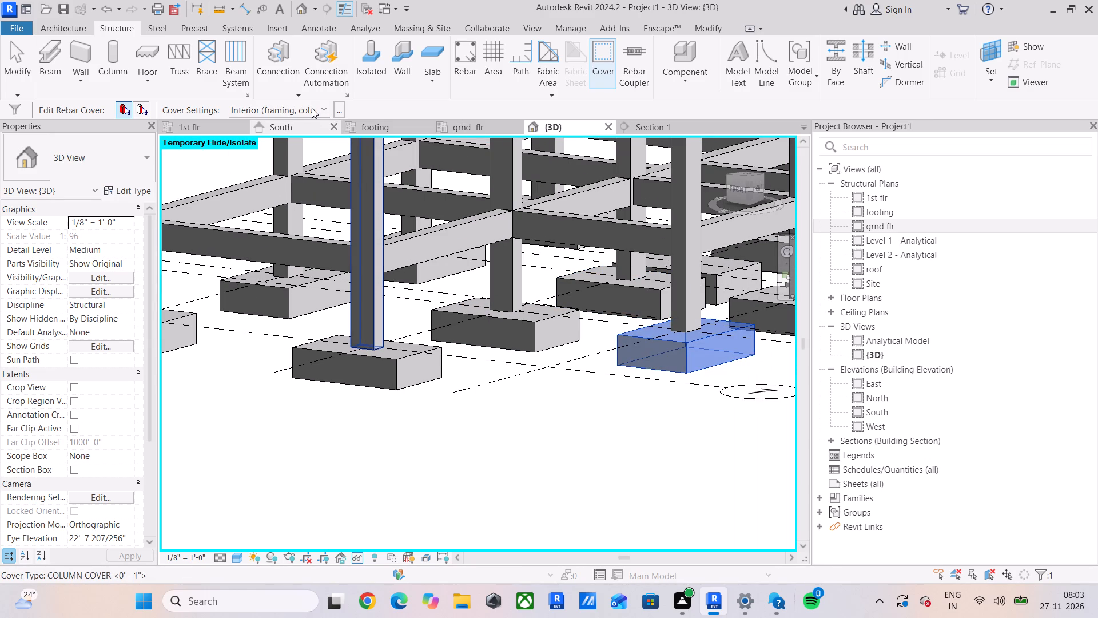
{"action": "left_click", "coordinate": [317, 106]}
{"action": "left_click", "coordinate": [307, 176]}
{"action": "middle_click_drag", "start_coordinate": [554, 227], "coordinate": [449, 208]}
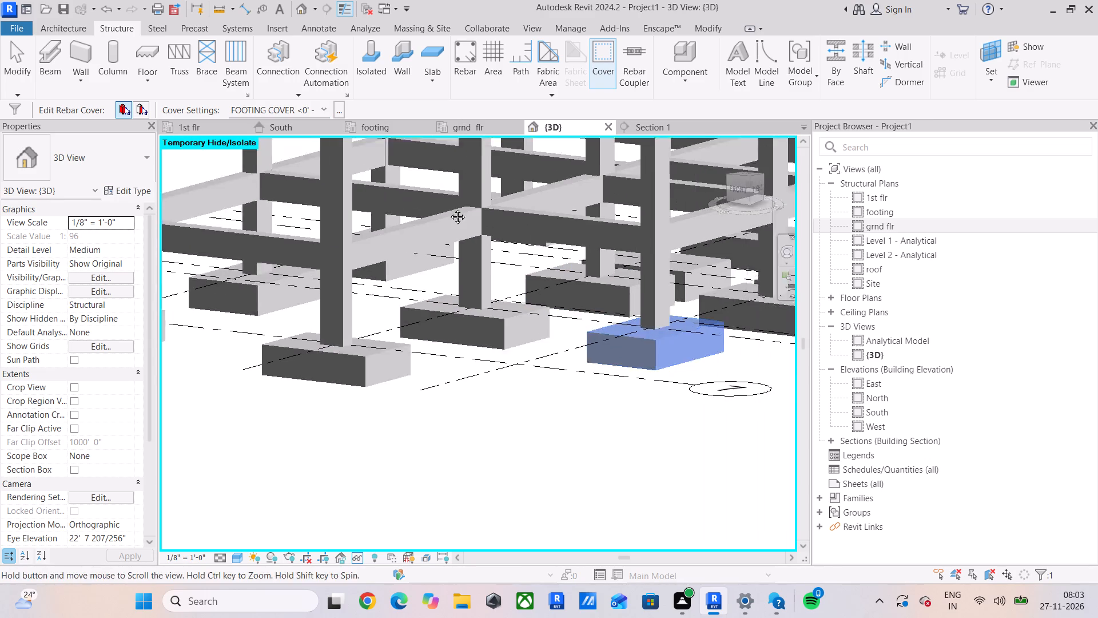
{"action": "middle_click_drag", "start_coordinate": [449, 208], "coordinate": [245, 145]}
{"action": "left_click", "coordinate": [331, 211]}
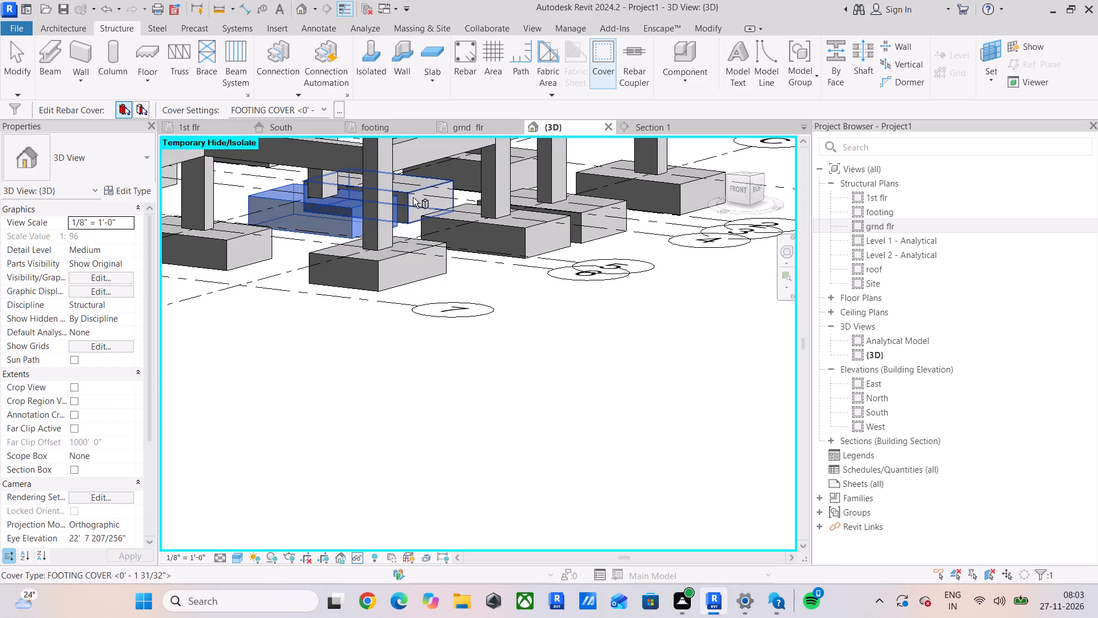
{"action": "left_click", "coordinate": [413, 197]}
{"action": "left_click", "coordinate": [322, 105]}
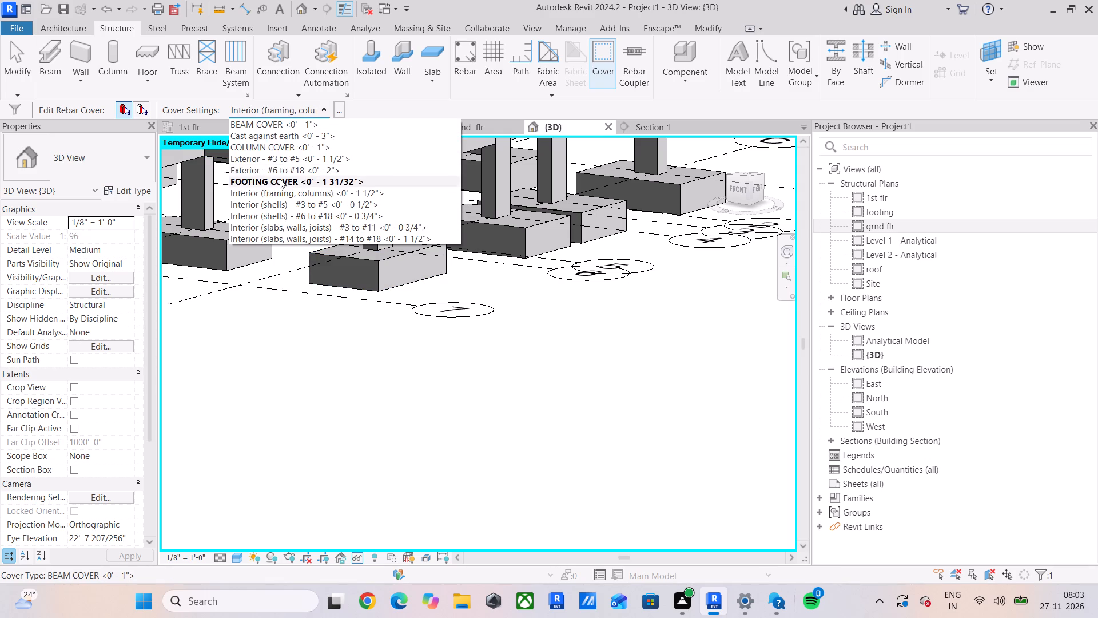
{"action": "left_click", "coordinate": [279, 180]}
Apply FOOTING COVER <0' - 1 31/32"> to the two closely spaced middle footings along the building's right side.
{"action": "left_click", "coordinate": [522, 231]}
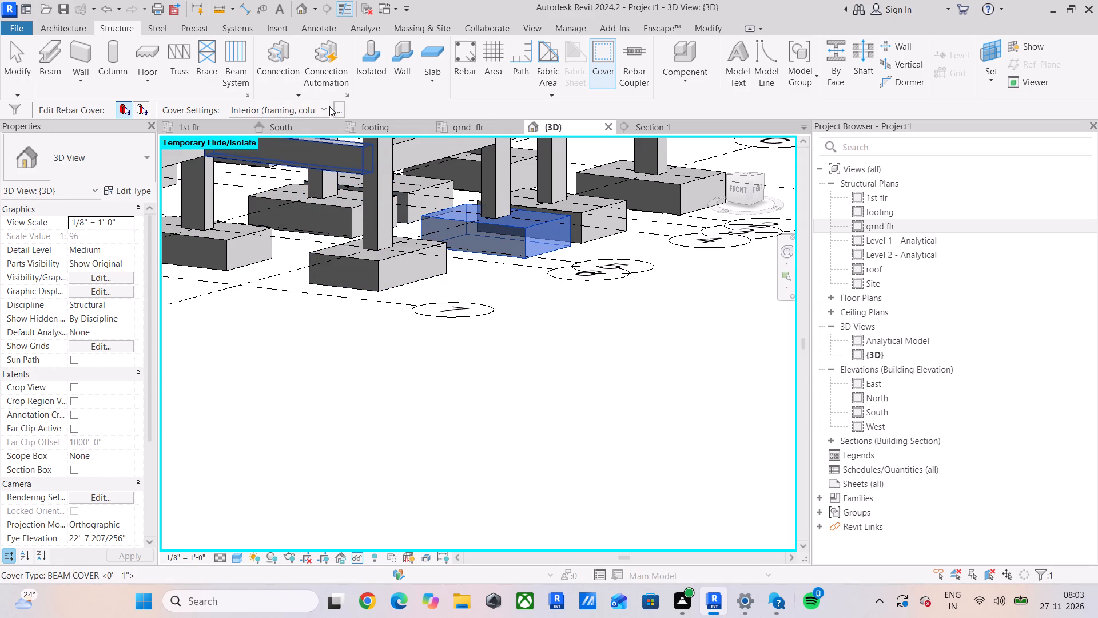
{"action": "left_click", "coordinate": [325, 108]}
{"action": "left_click", "coordinate": [277, 187]}
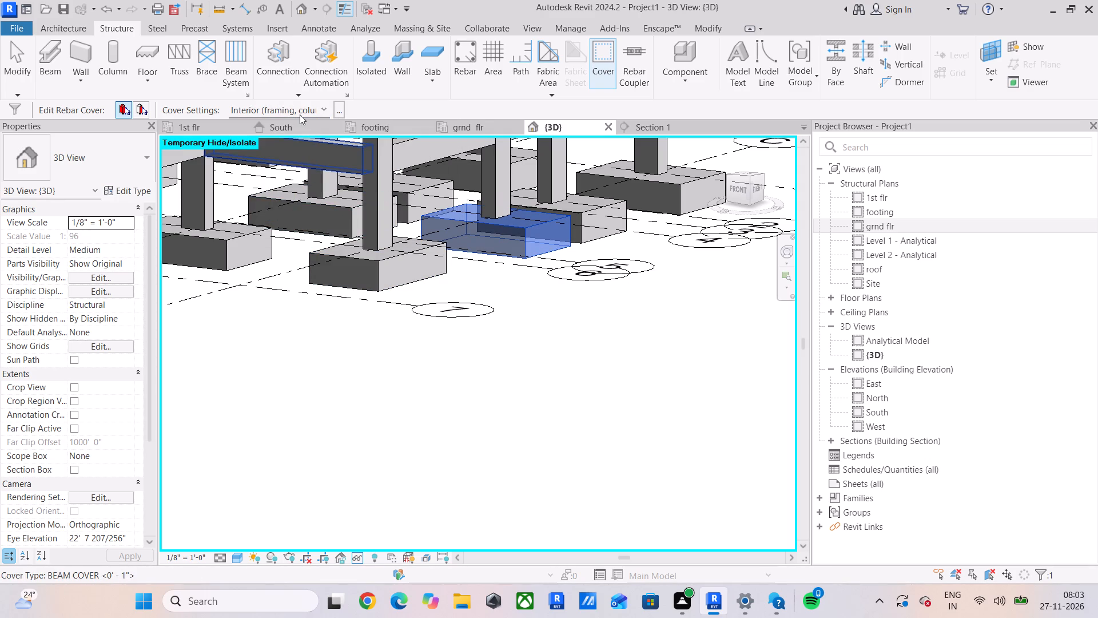
{"action": "left_click", "coordinate": [307, 106]}
{"action": "left_click", "coordinate": [280, 177]}
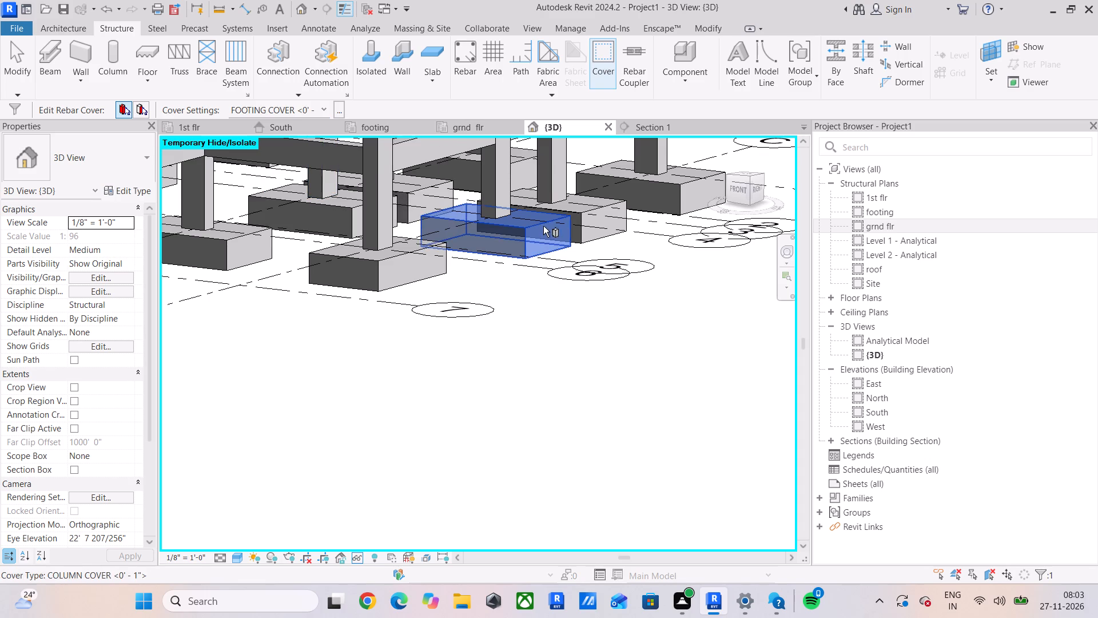
{"action": "left_click", "coordinate": [584, 213]}
{"action": "left_click", "coordinate": [319, 110]}
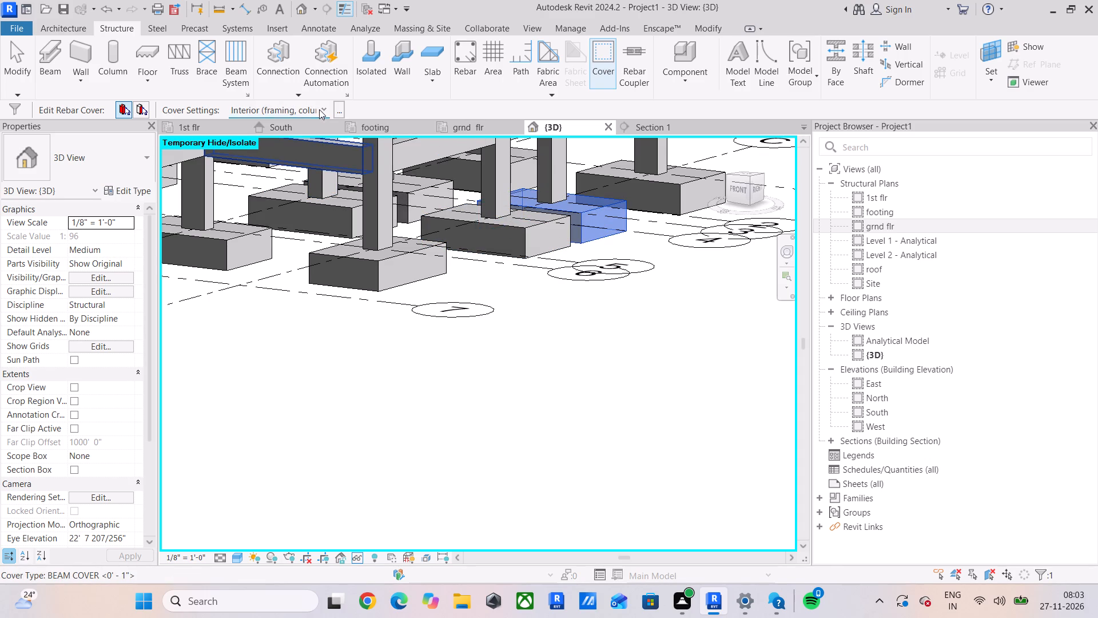
{"action": "left_click", "coordinate": [289, 176]}
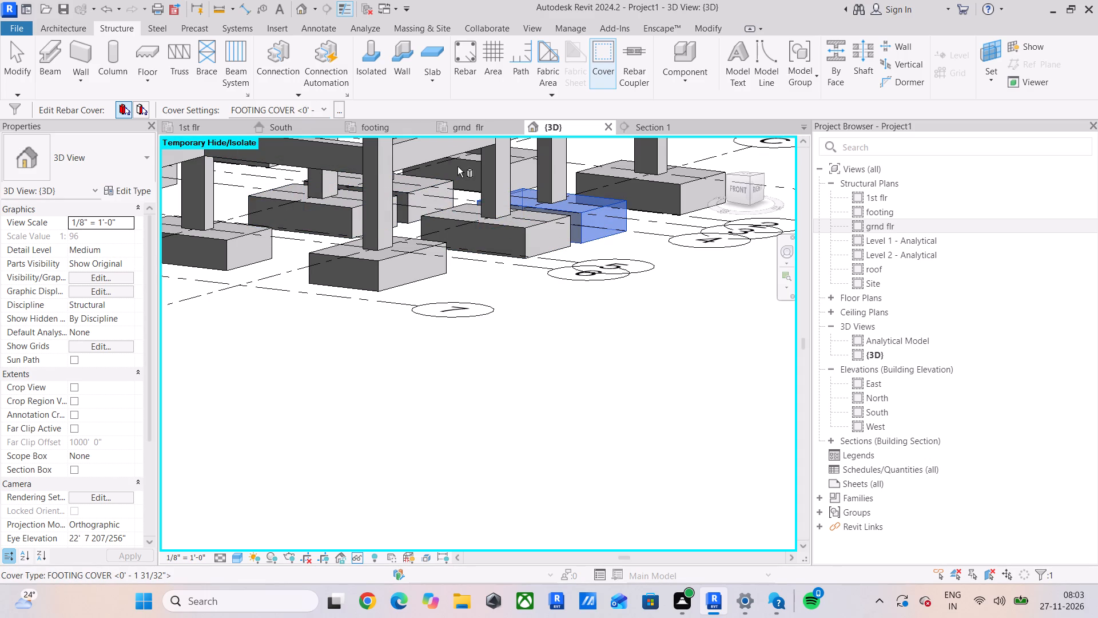
Apply FOOTING COVER <0' - 1 31/32"> to the rear footing one bay in from the right side and the rear-right corner footing.
{"action": "left_click", "coordinate": [468, 168]}
{"action": "middle_click_drag", "start_coordinate": [475, 168], "coordinate": [404, 215]}
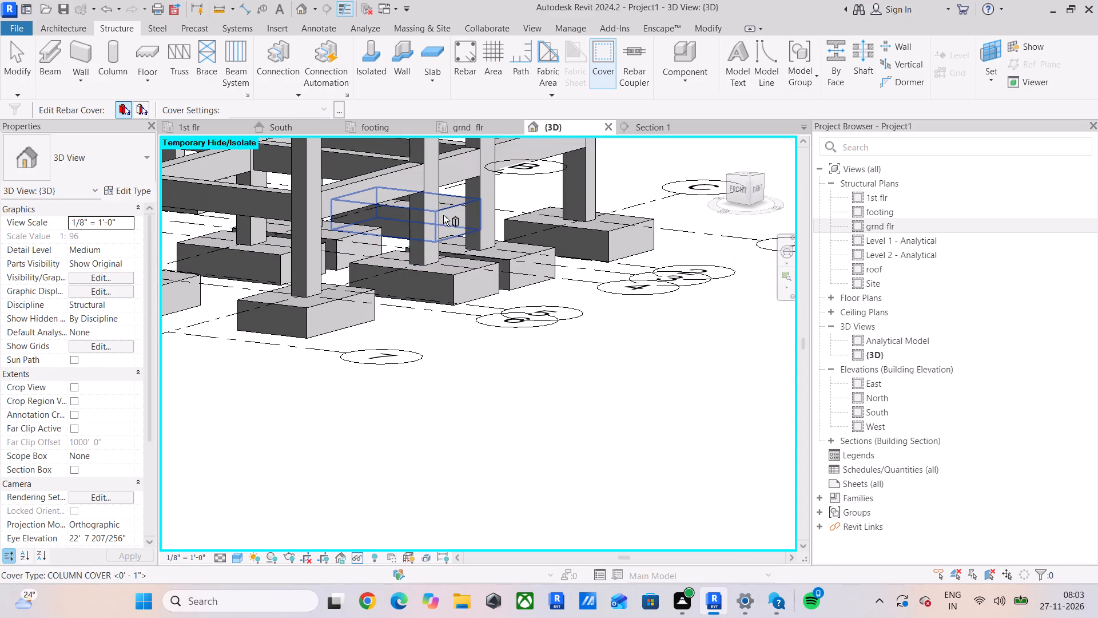
{"action": "left_click", "coordinate": [445, 214]}
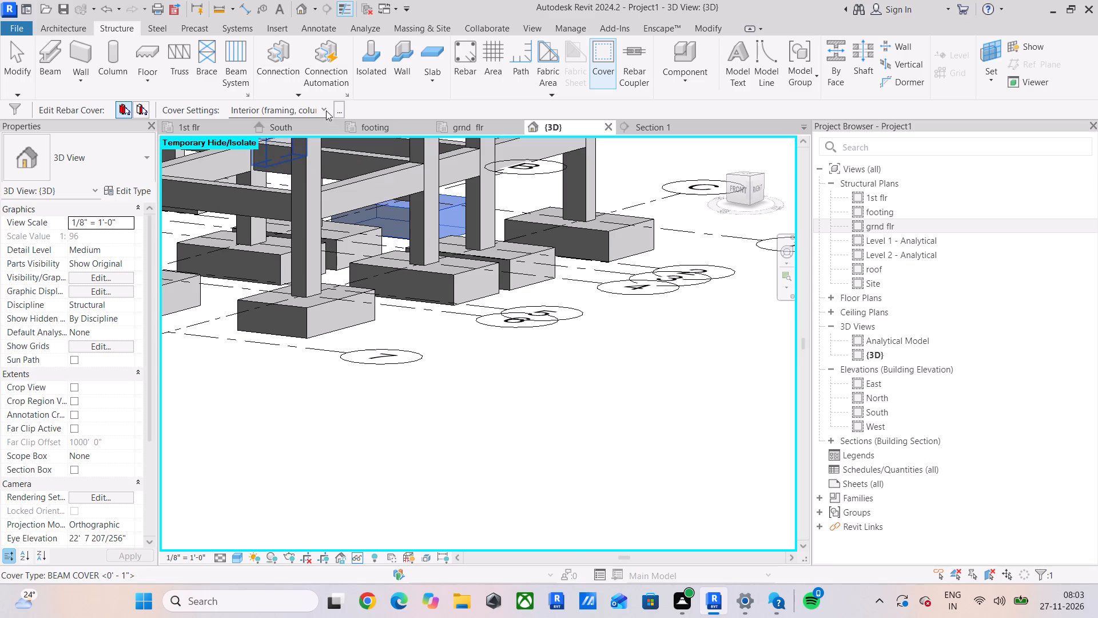
{"action": "left_click", "coordinate": [326, 110]}
{"action": "left_click", "coordinate": [316, 181]}
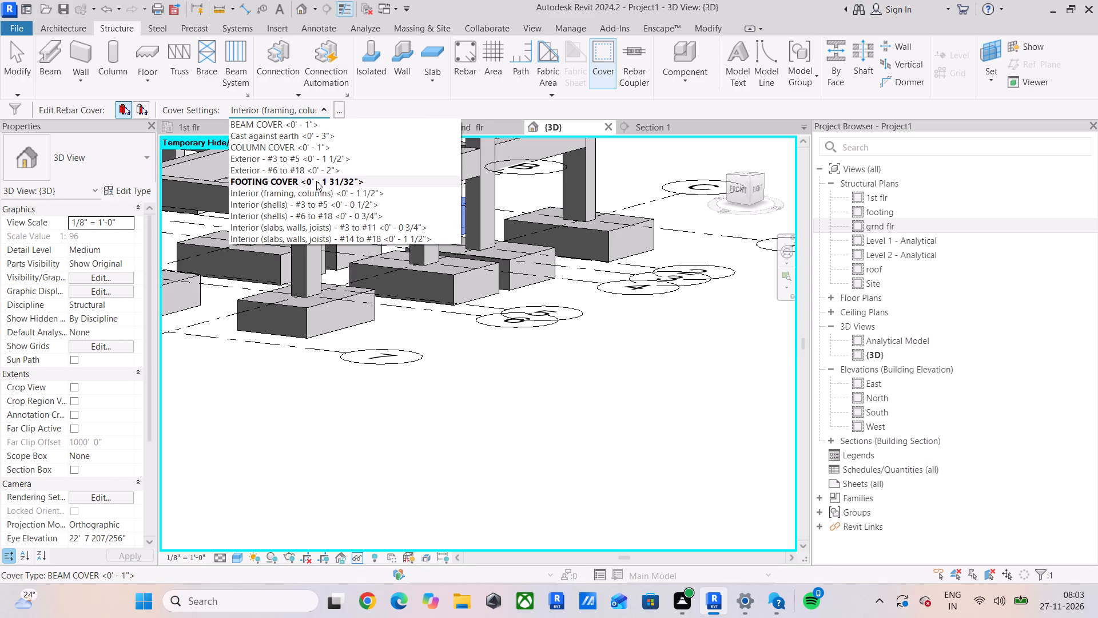
{"action": "left_click", "coordinate": [592, 236]}
{"action": "left_click", "coordinate": [596, 234]}
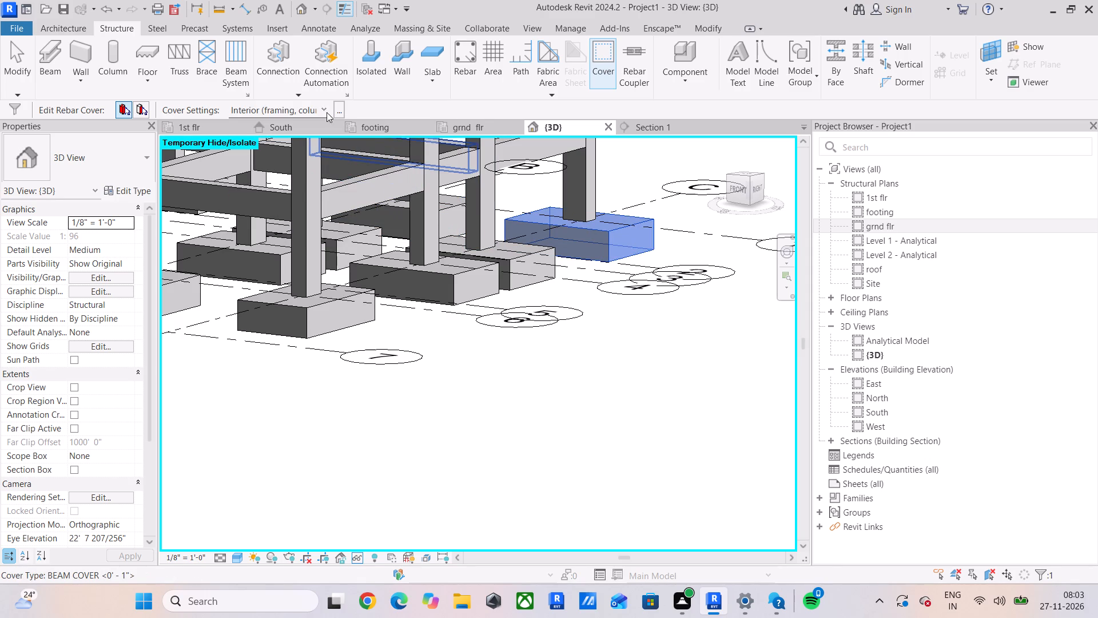
{"action": "left_click", "coordinate": [324, 109]}
{"action": "left_click", "coordinate": [264, 181]}
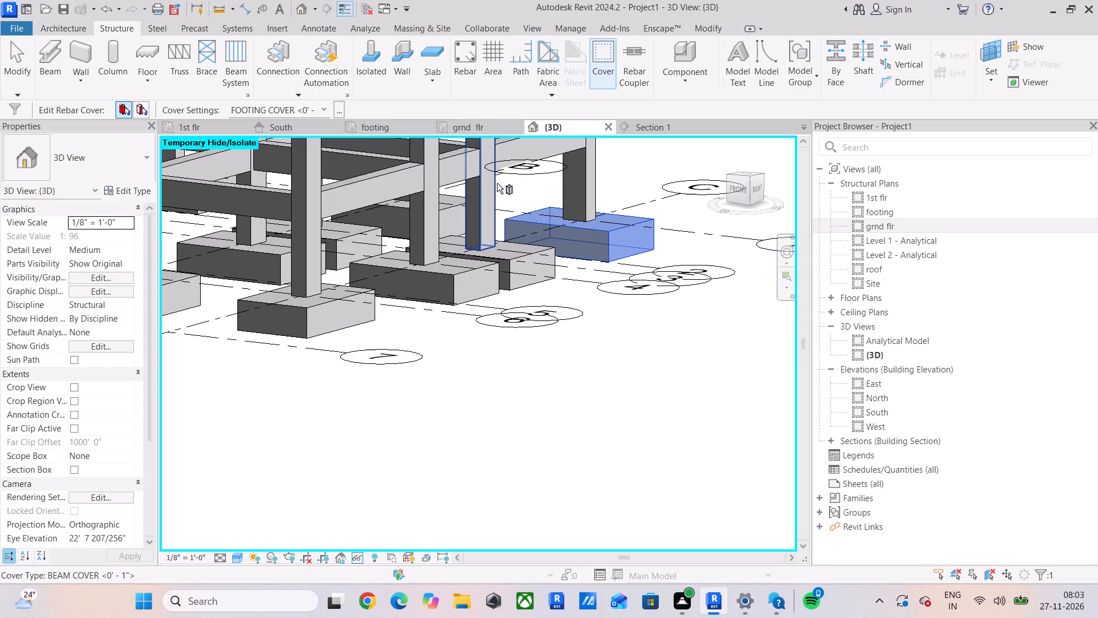
Apply FOOTING COVER <0' - 1 31/32"> to the rear-left corner footing on grid A and check the cover of the adjacent grid A footing.
{"action": "scroll", "coordinate": [496, 185], "scroll_direction": "down", "scroll_amount": 3}
{"action": "scroll", "coordinate": [324, 190], "scroll_direction": "down", "scroll_amount": 3}
{"action": "middle_click_drag", "start_coordinate": [328, 192], "coordinate": [458, 186], "text": "shift"}
{"action": "middle_click_drag", "start_coordinate": [323, 196], "coordinate": [599, 209]}
{"action": "middle_click_drag", "start_coordinate": [363, 211], "coordinate": [431, 237], "text": "shift"}
{"action": "middle_click_drag", "start_coordinate": [365, 214], "coordinate": [488, 264]}
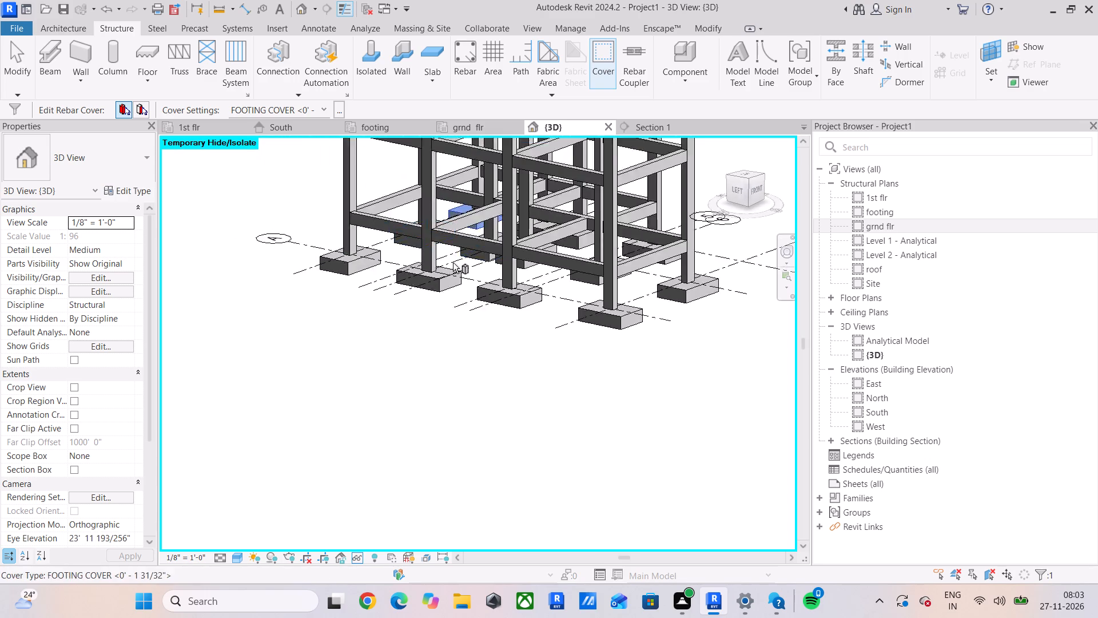
{"action": "scroll", "coordinate": [407, 247], "scroll_direction": "up", "scroll_amount": 4}
{"action": "left_click", "coordinate": [398, 238]}
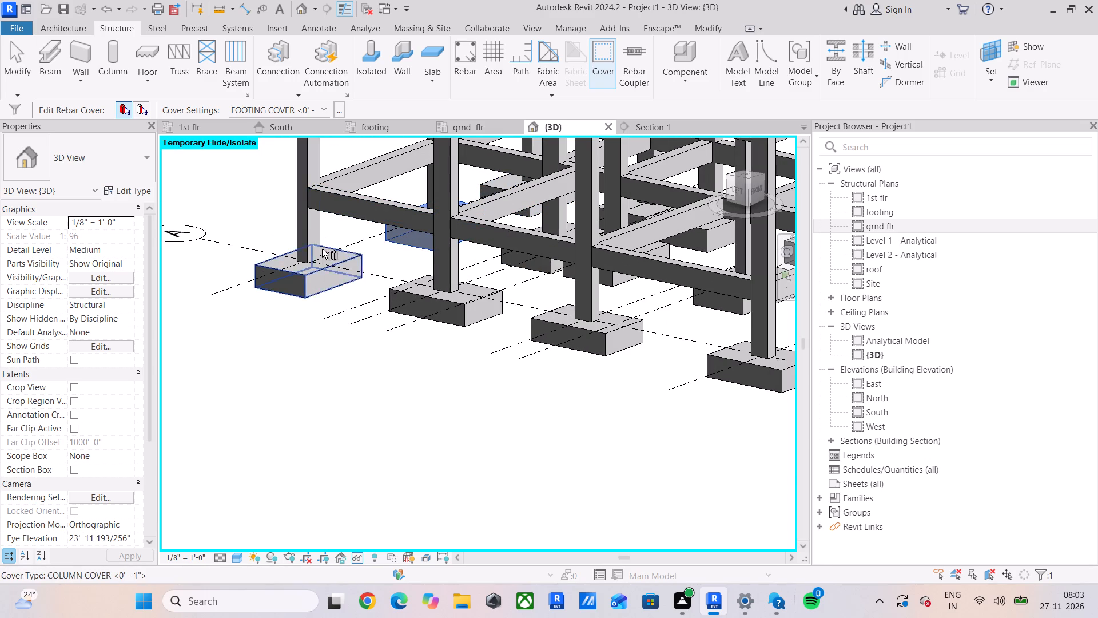
{"action": "left_click", "coordinate": [324, 262]}
{"action": "left_click", "coordinate": [321, 109]}
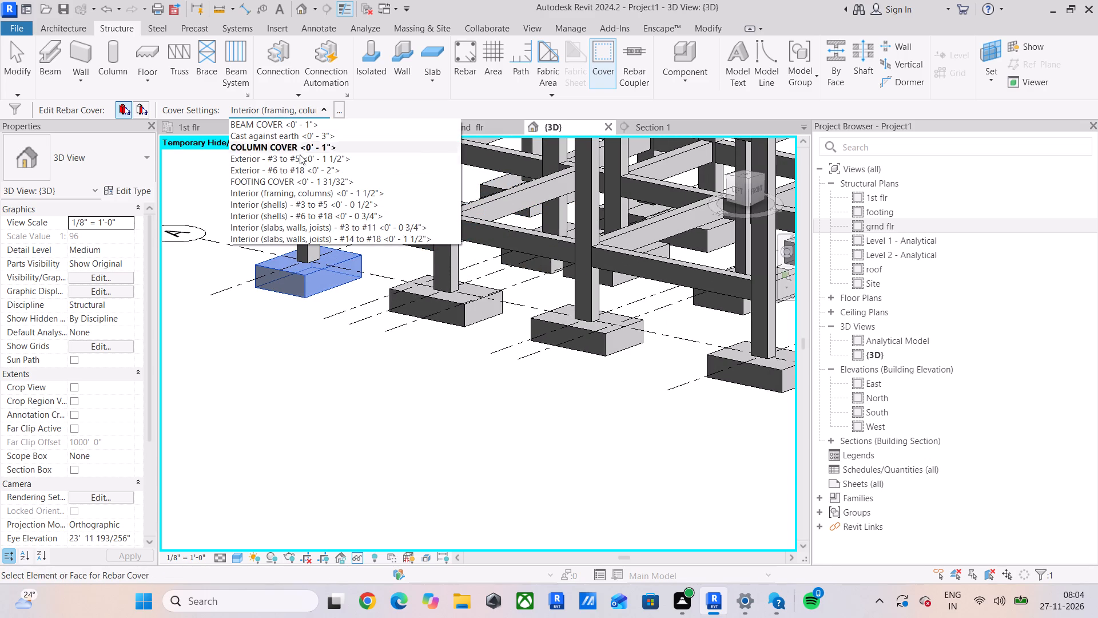
{"action": "left_click", "coordinate": [288, 181]}
{"action": "left_click", "coordinate": [416, 295]}
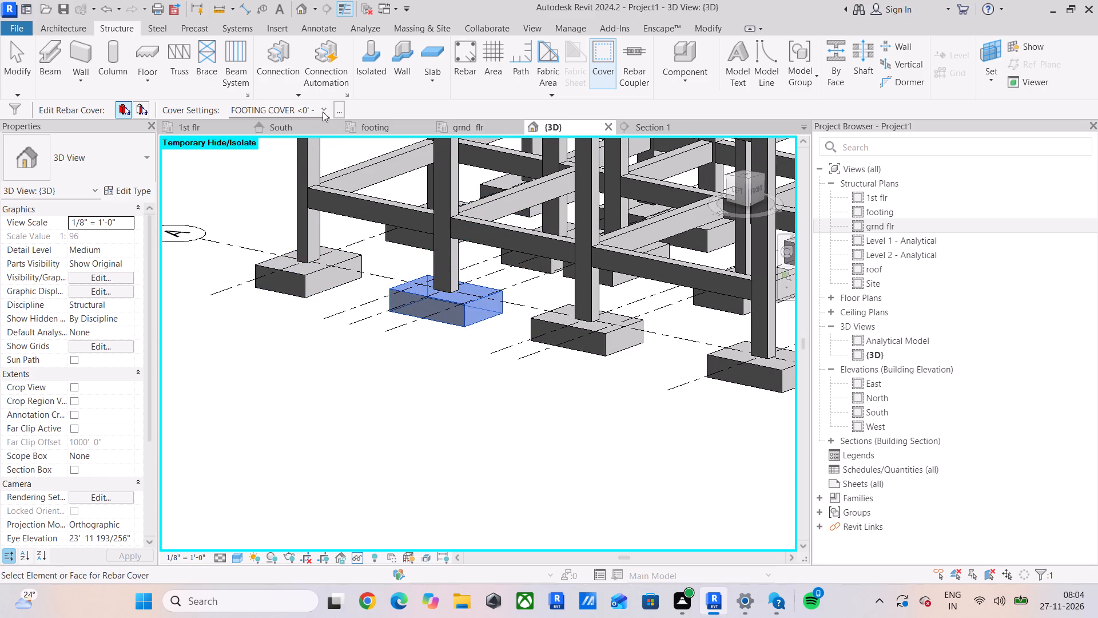
{"action": "left_click", "coordinate": [320, 104]}
{"action": "left_click", "coordinate": [197, 314]}
{"action": "scroll", "coordinate": [347, 166], "scroll_direction": "down", "scroll_amount": 5}
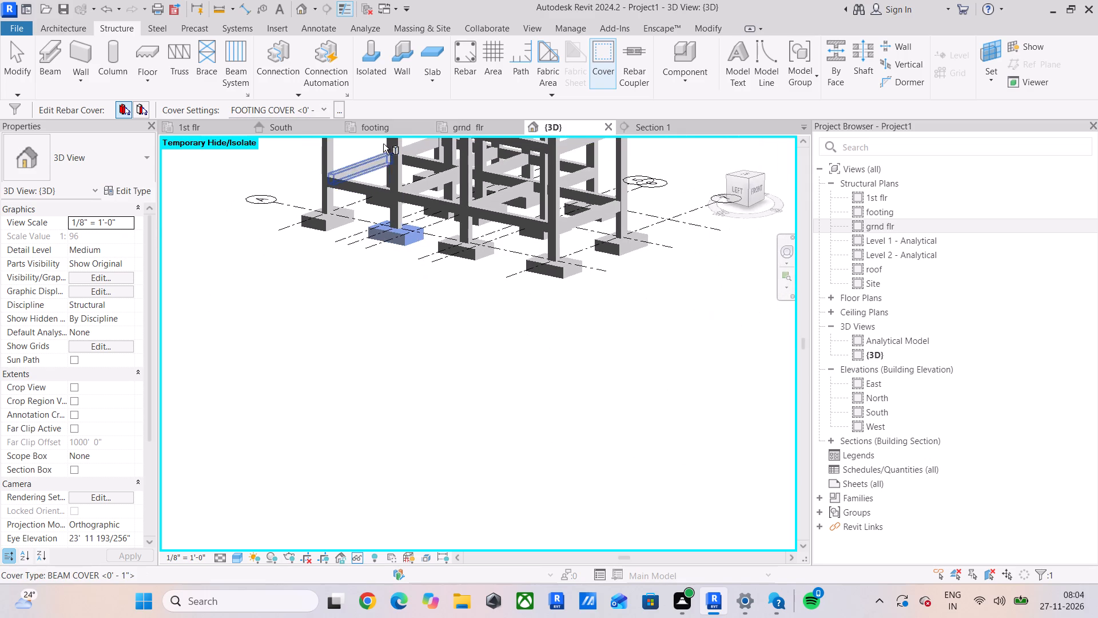
{"action": "key", "text": "Escape"}
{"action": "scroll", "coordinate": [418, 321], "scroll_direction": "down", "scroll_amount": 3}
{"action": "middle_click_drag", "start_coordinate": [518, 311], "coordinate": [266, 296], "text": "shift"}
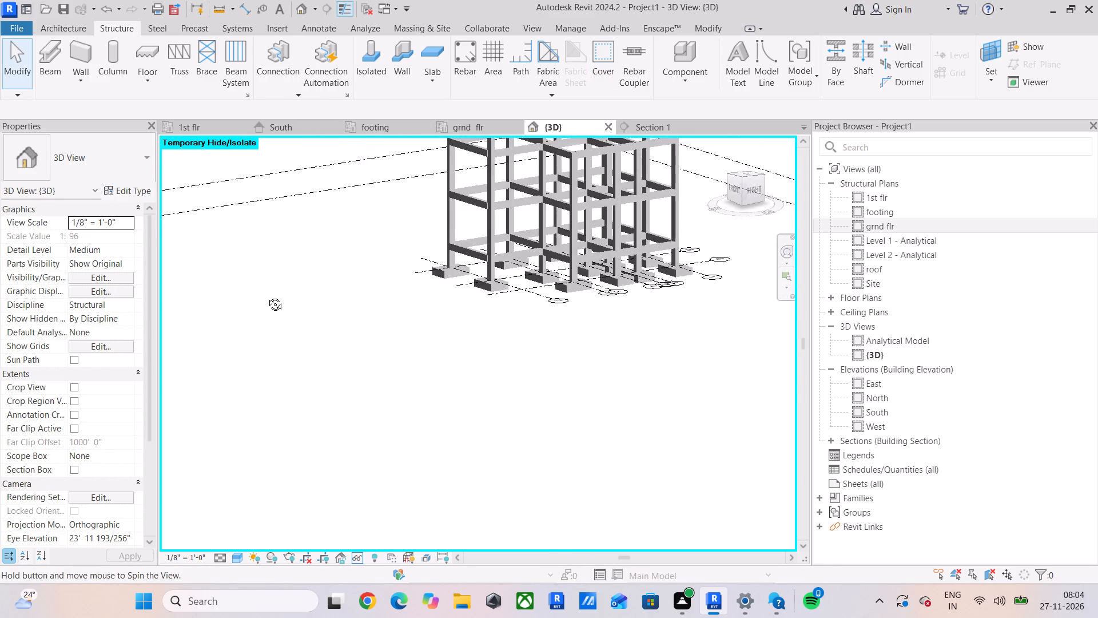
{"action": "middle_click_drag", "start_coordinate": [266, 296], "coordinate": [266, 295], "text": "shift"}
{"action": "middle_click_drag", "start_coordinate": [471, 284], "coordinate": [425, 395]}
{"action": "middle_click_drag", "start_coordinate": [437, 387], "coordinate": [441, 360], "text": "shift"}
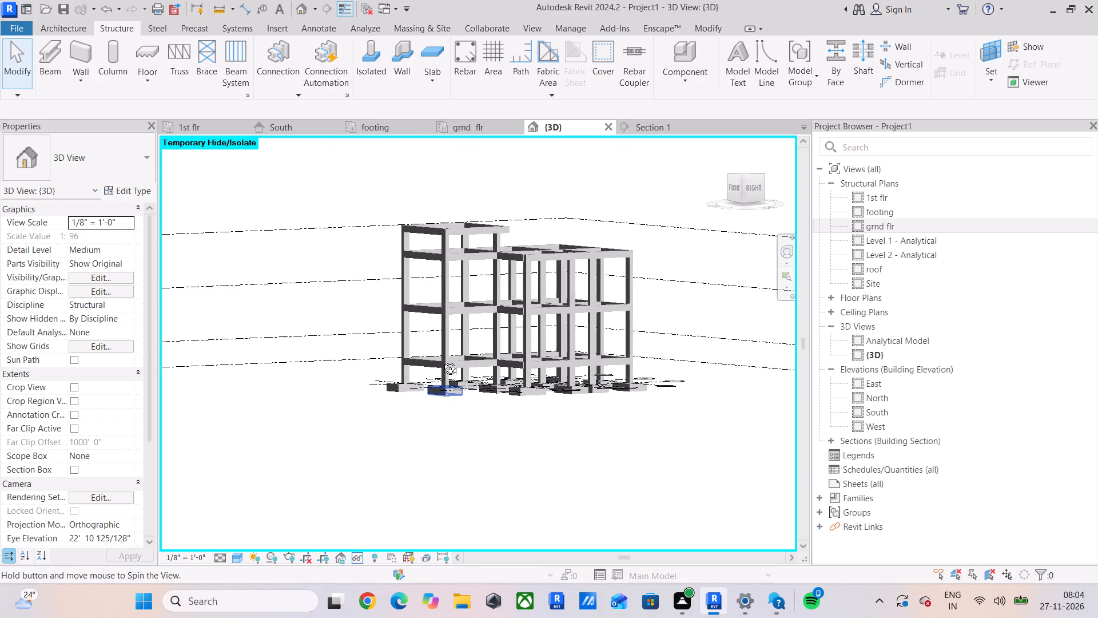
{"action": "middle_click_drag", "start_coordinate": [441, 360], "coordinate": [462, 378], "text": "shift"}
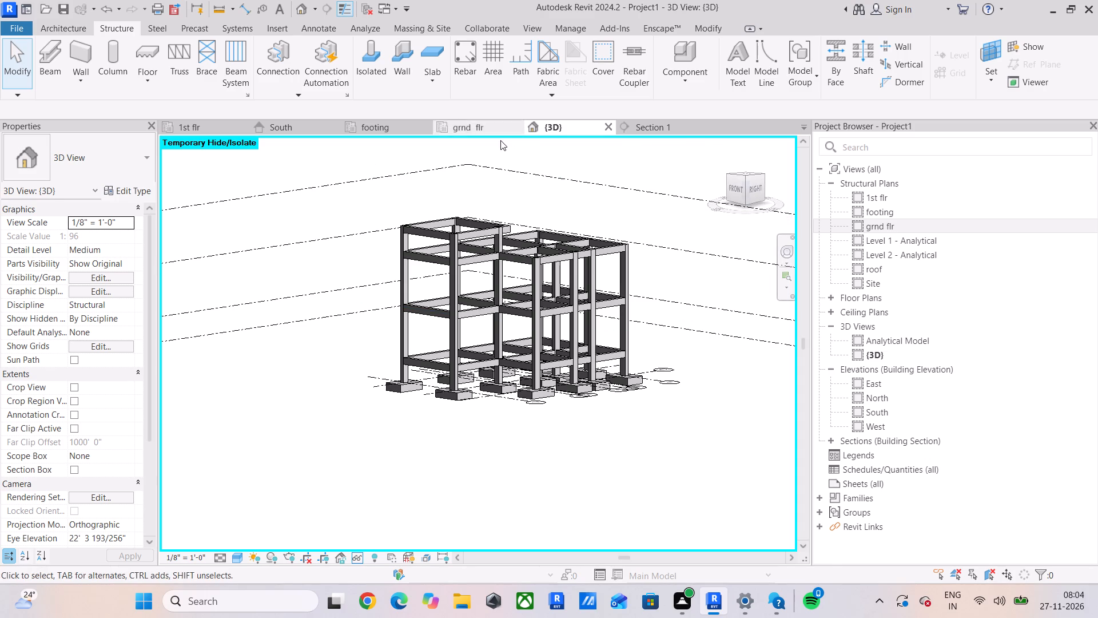
In Section 1, place a #4 rebar of shape T1 inside the ground-floor end beam's cross-section, parallel to the work plane.
{"action": "left_click", "coordinate": [653, 124]}
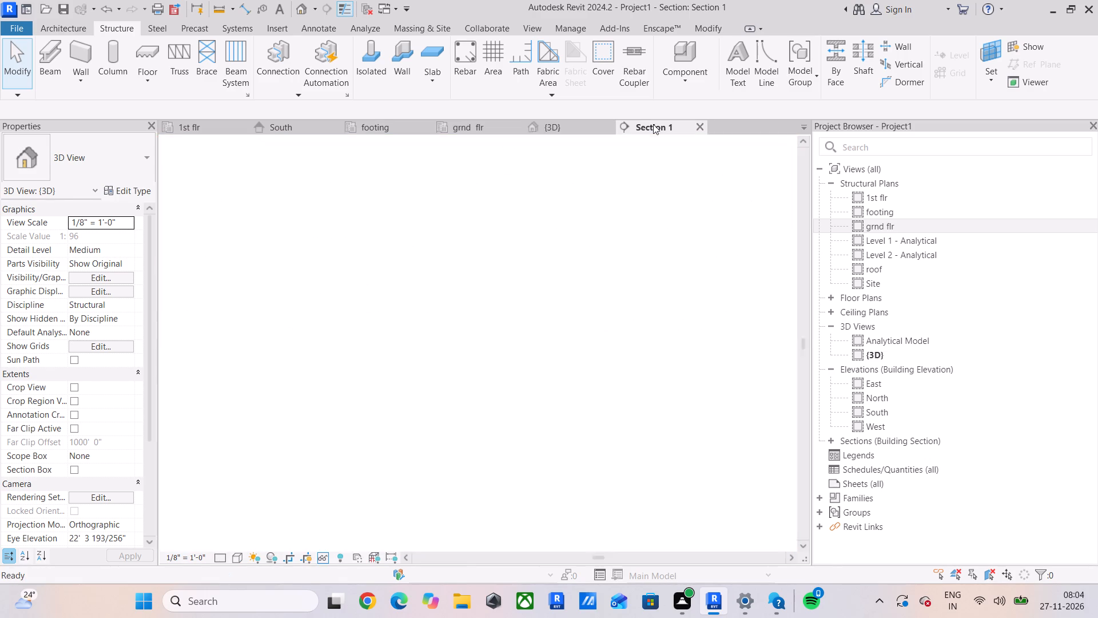
{"action": "scroll", "coordinate": [415, 380], "scroll_direction": "down", "scroll_amount": 5}
{"action": "middle_click_drag", "start_coordinate": [415, 380], "coordinate": [443, 367]}
{"action": "scroll", "coordinate": [421, 385], "scroll_direction": "up", "scroll_amount": 5}
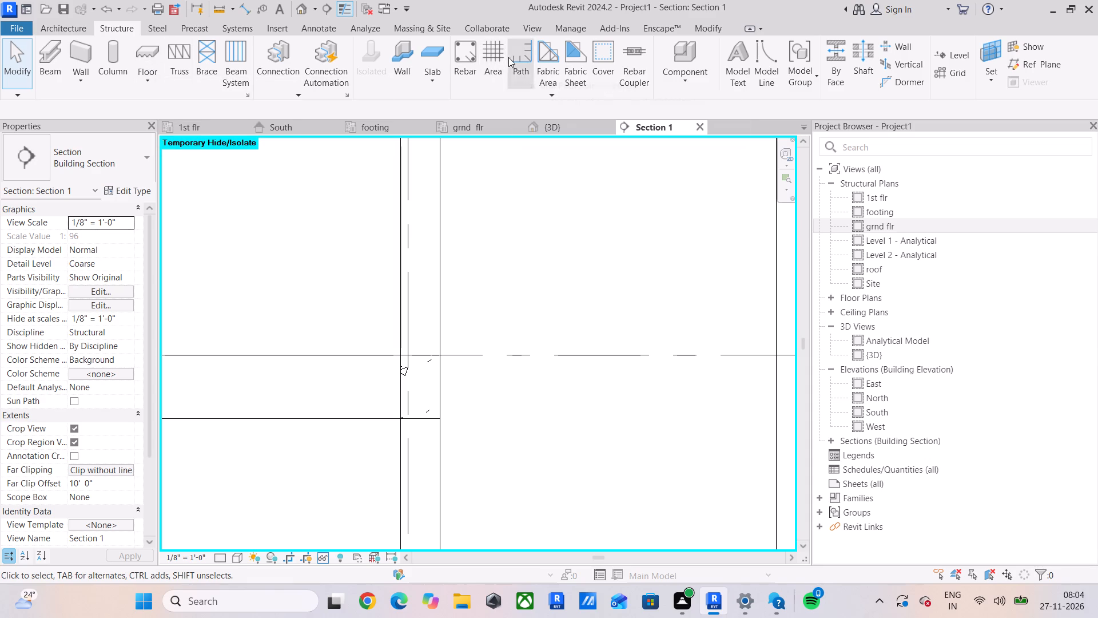
{"action": "left_click", "coordinate": [462, 54]}
{"action": "left_click", "coordinate": [591, 334]}
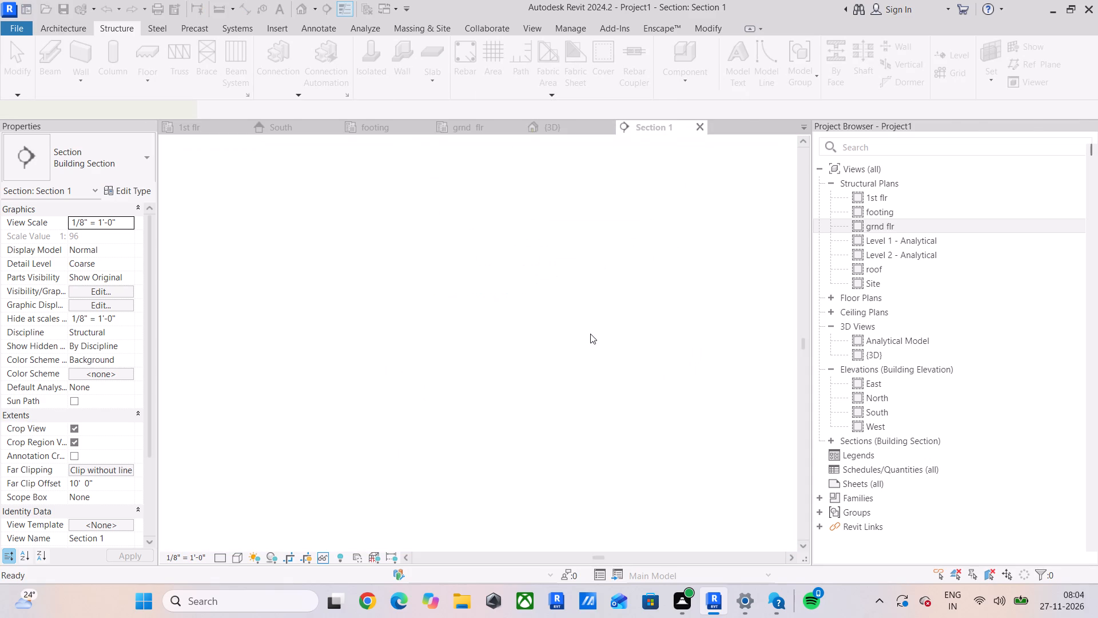
{"action": "scroll", "coordinate": [1013, 328], "scroll_direction": "down", "scroll_amount": 12}
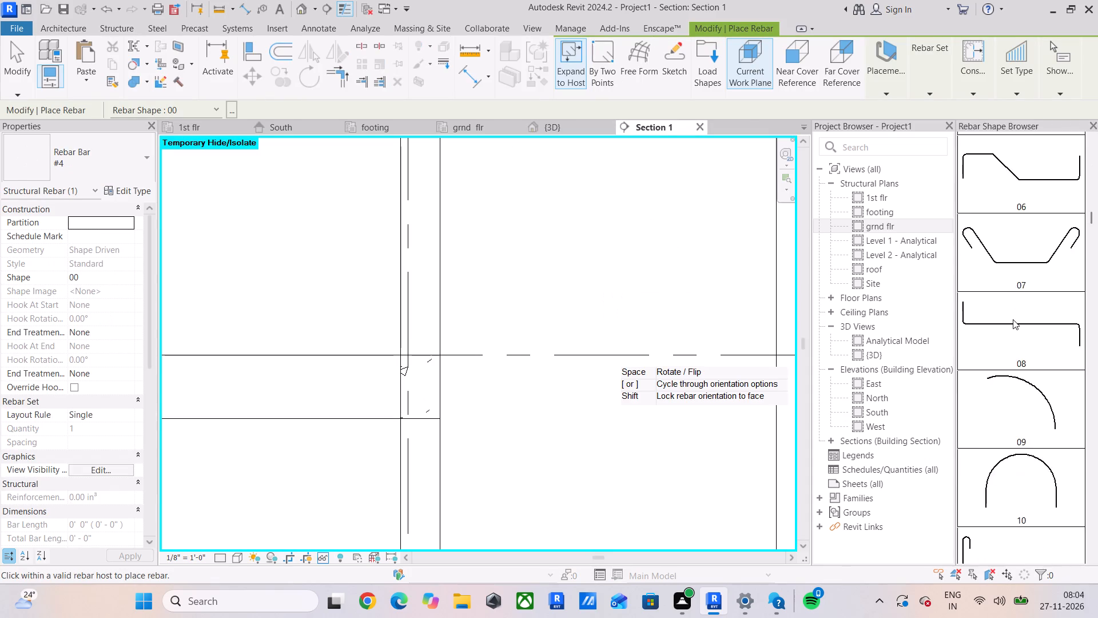
{"action": "scroll", "coordinate": [1013, 319], "scroll_direction": "down", "scroll_amount": 14}
{"action": "scroll", "coordinate": [1013, 319], "scroll_direction": "down", "scroll_amount": 19}
{"action": "scroll", "coordinate": [1013, 319], "scroll_direction": "down", "scroll_amount": 13}
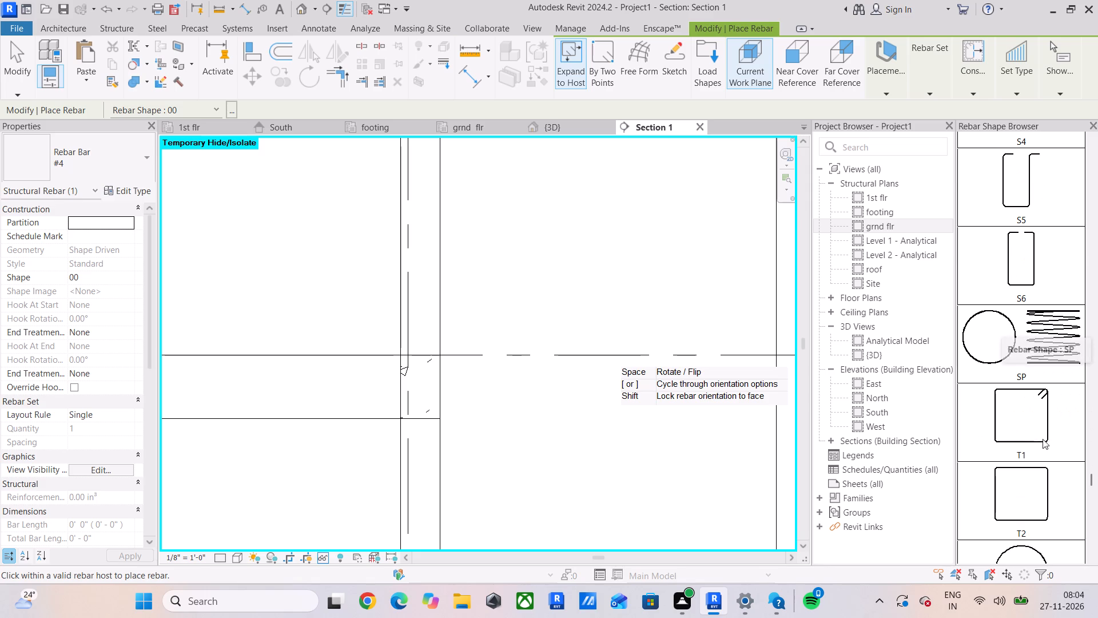
{"action": "left_click", "coordinate": [1030, 441]}
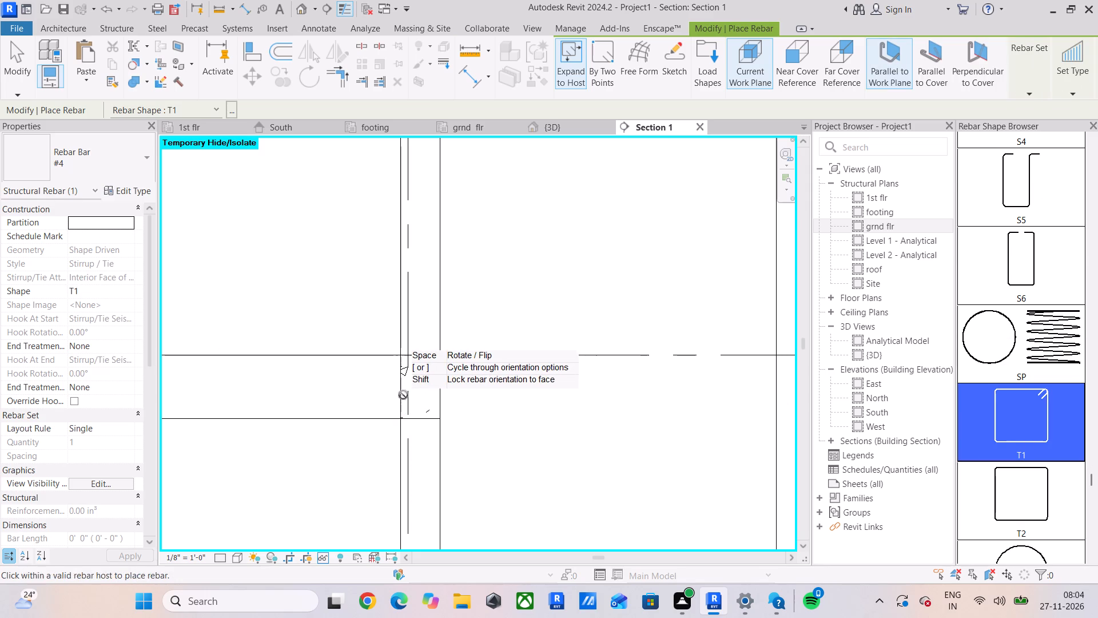
{"action": "scroll", "coordinate": [420, 387], "scroll_direction": "up", "scroll_amount": 2}
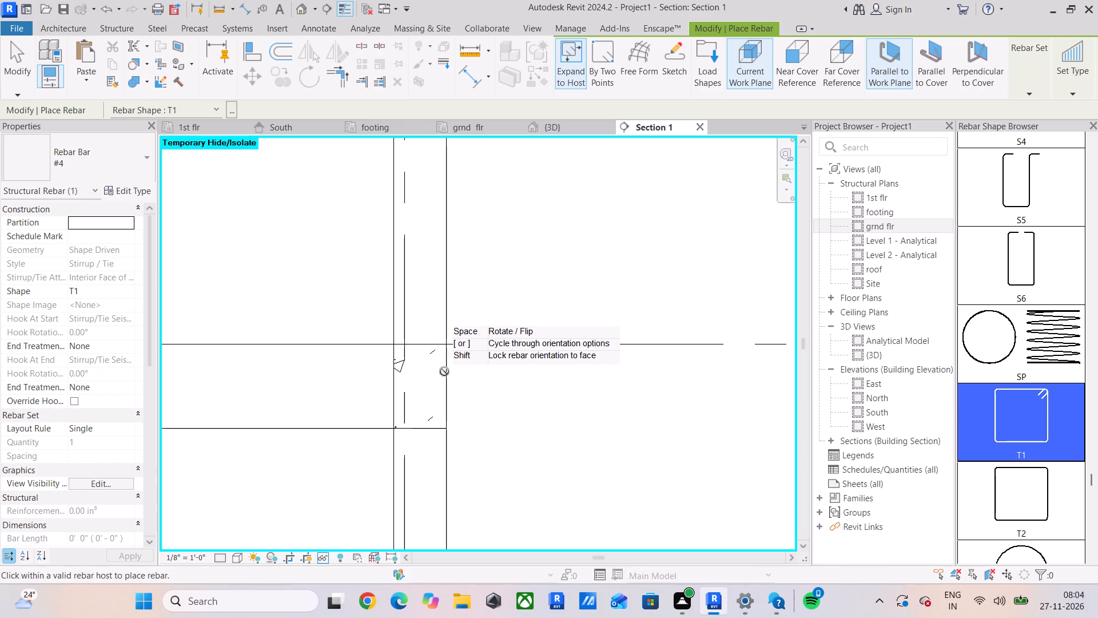
{"action": "left_click", "coordinate": [411, 401]}
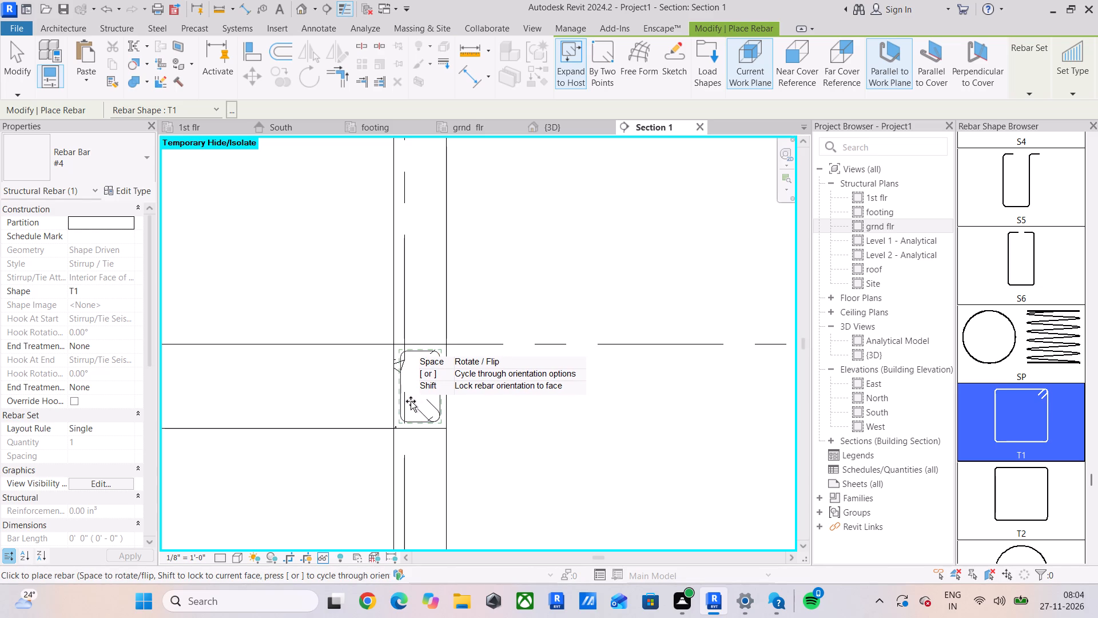
{"action": "scroll", "coordinate": [411, 401], "scroll_direction": "up", "scroll_amount": 4}
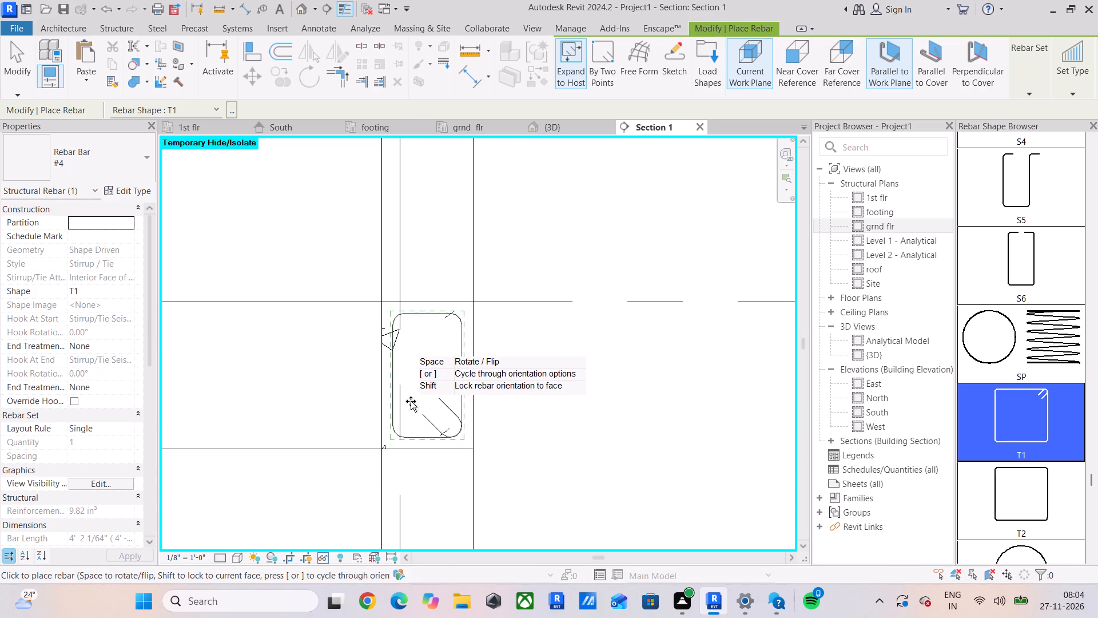
{"action": "key", "text": "Escape"}
Set the placed T1 rebar's Partition to BEAM and its Schedule Mark to STIRUPS.
{"action": "left_click", "coordinate": [429, 437]}
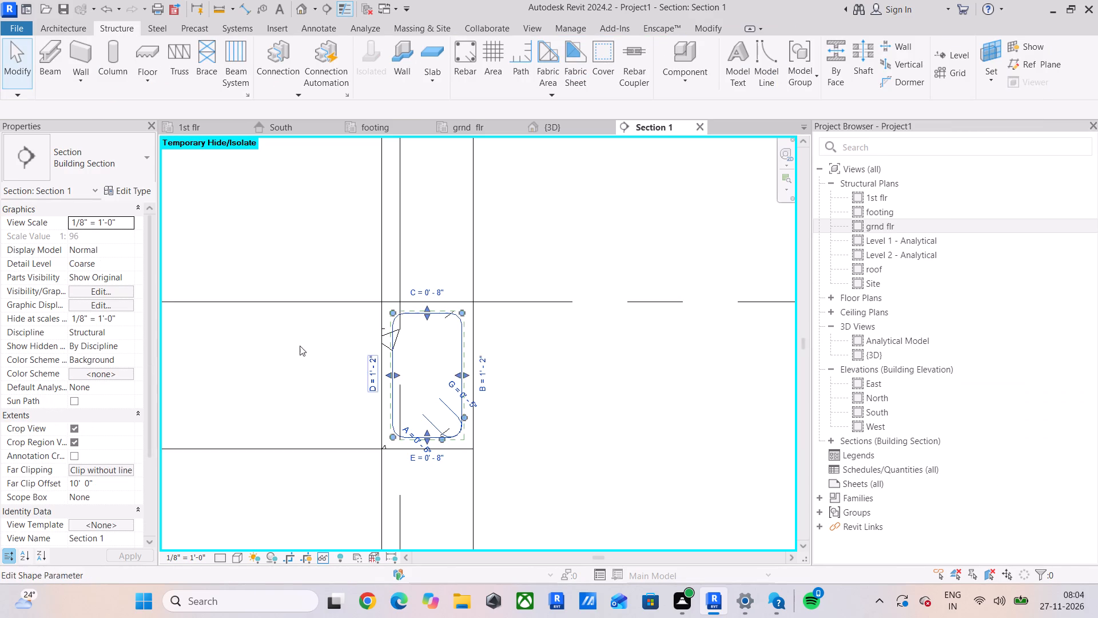
{"action": "left_click", "coordinate": [119, 220]}
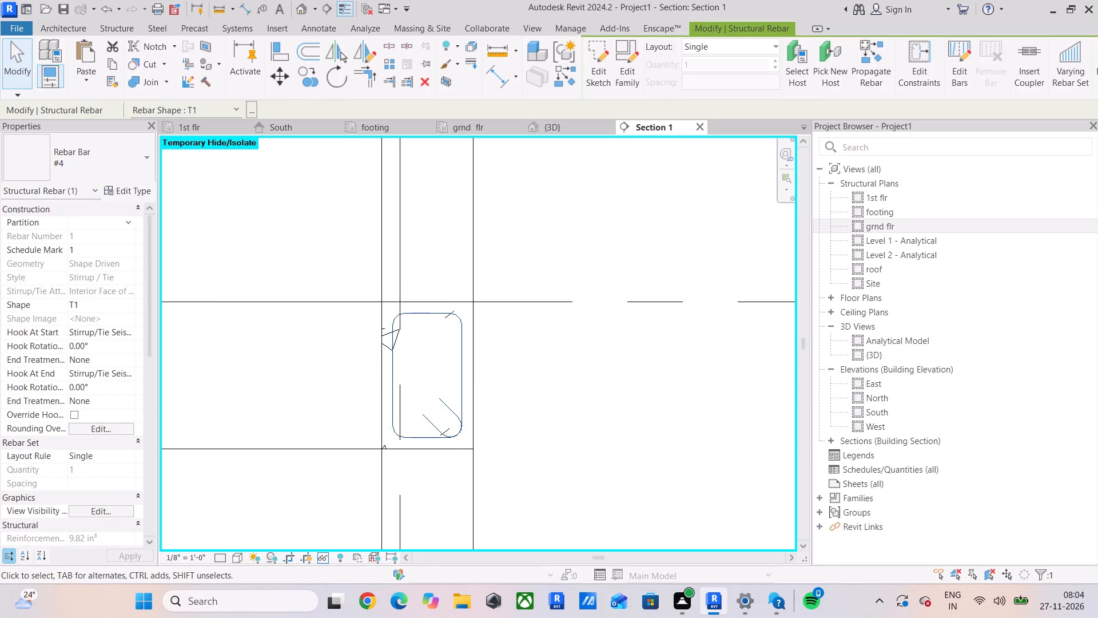
{"action": "type", "text": "BEAM"}
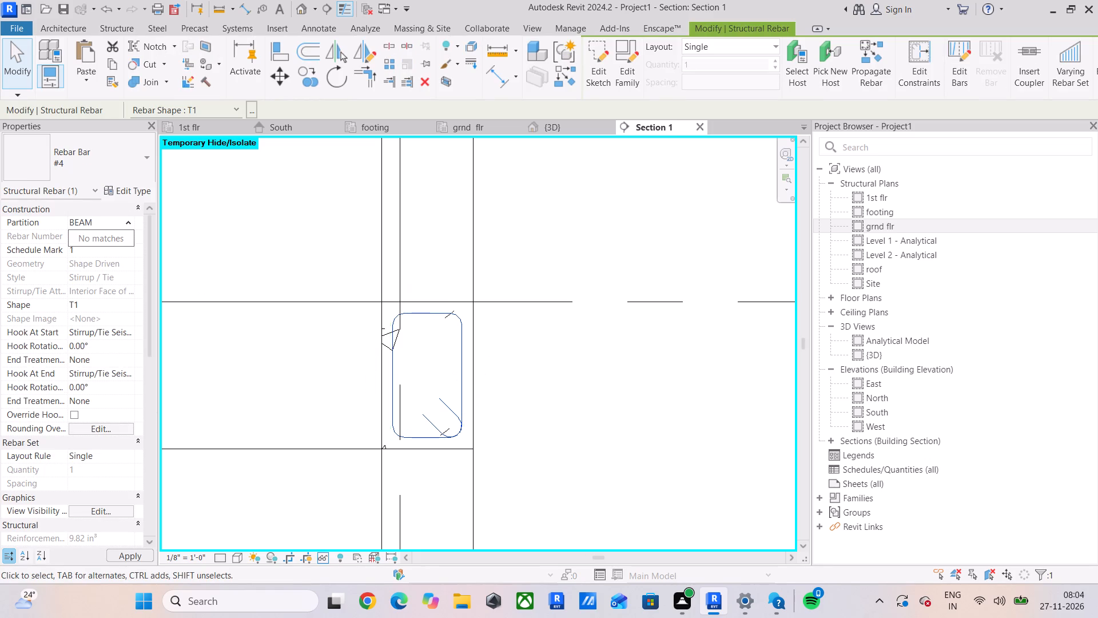
{"action": "key", "text": "Return"}
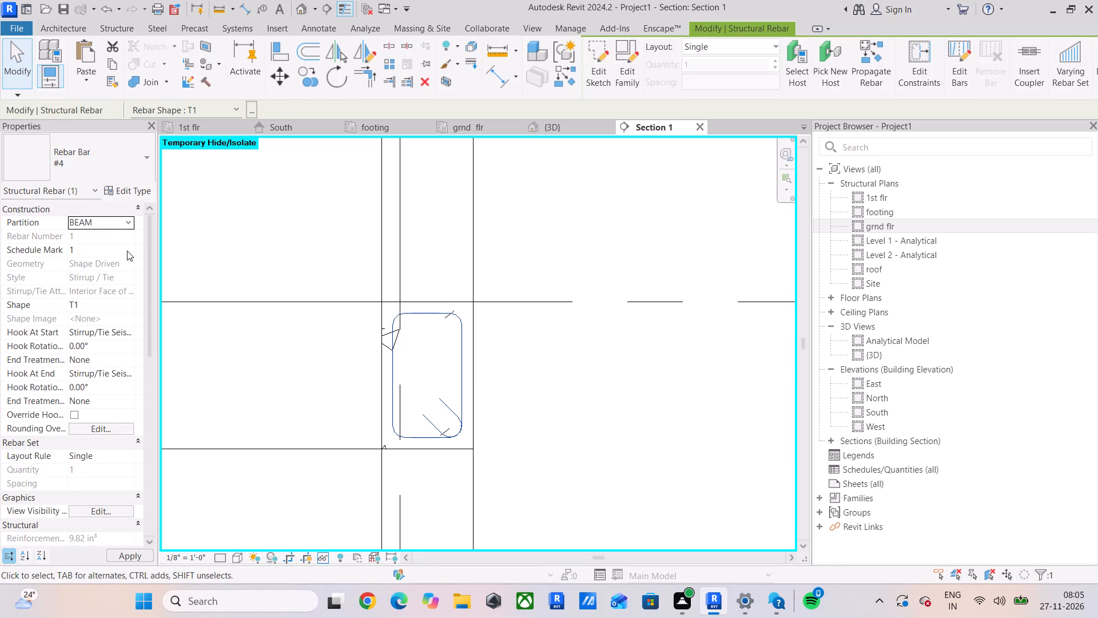
{"action": "left_click", "coordinate": [127, 251]}
{"action": "type", "text": "STIRY"}
{"action": "key", "text": "BackSpace"}
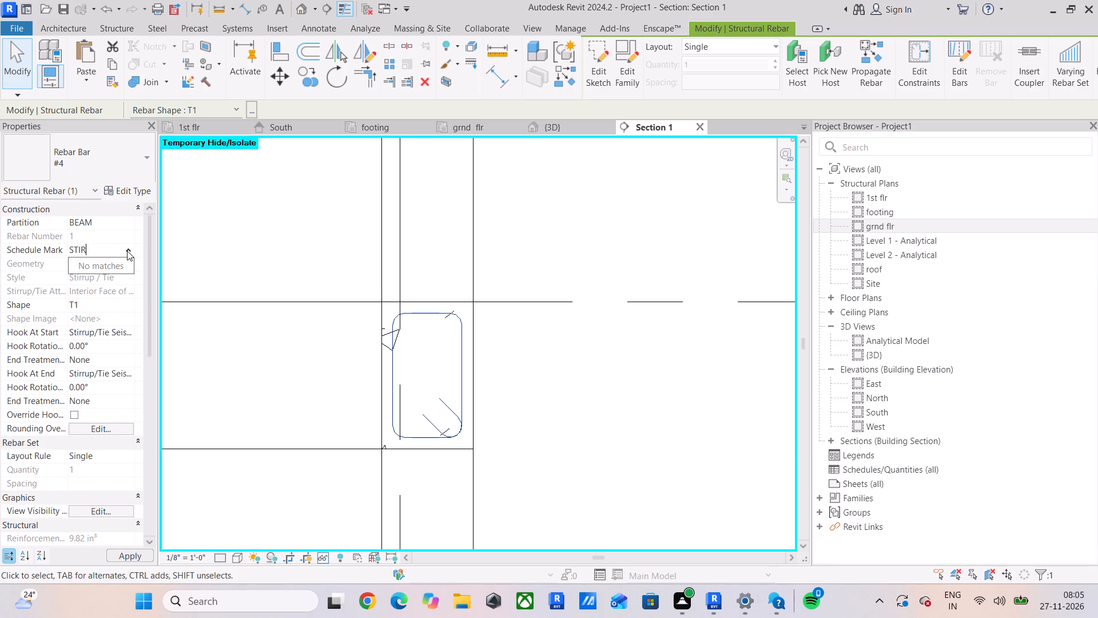
{"action": "type", "text": "UPS"}
{"action": "key", "text": "Return"}
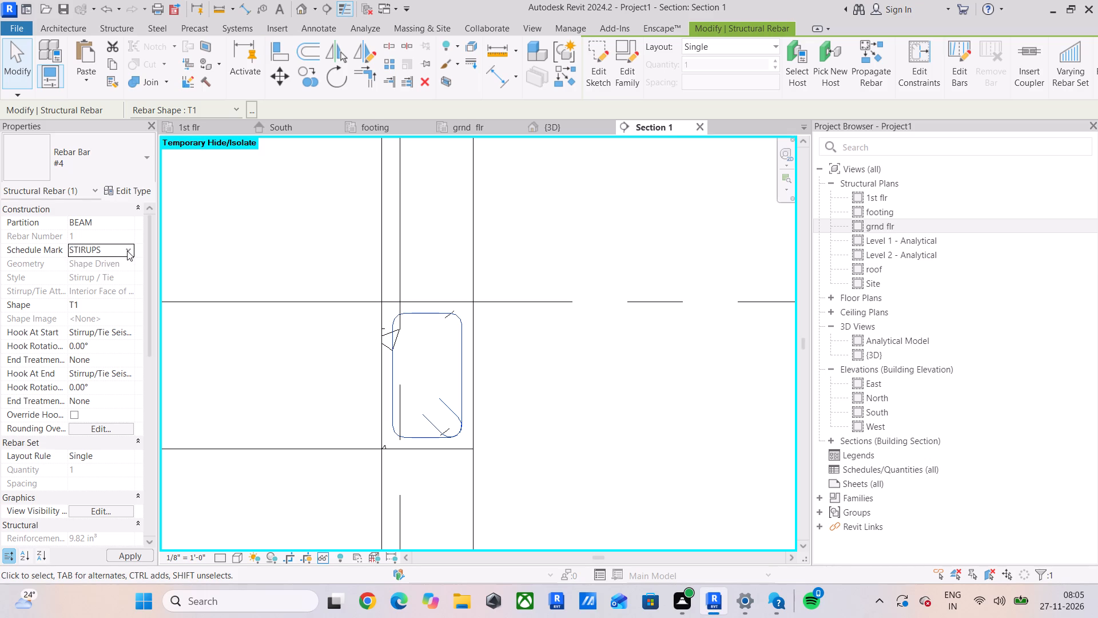
Set the detail level of Section 1 to Fine.
{"action": "left_click", "coordinate": [222, 558]}
{"action": "left_click", "coordinate": [226, 545]}
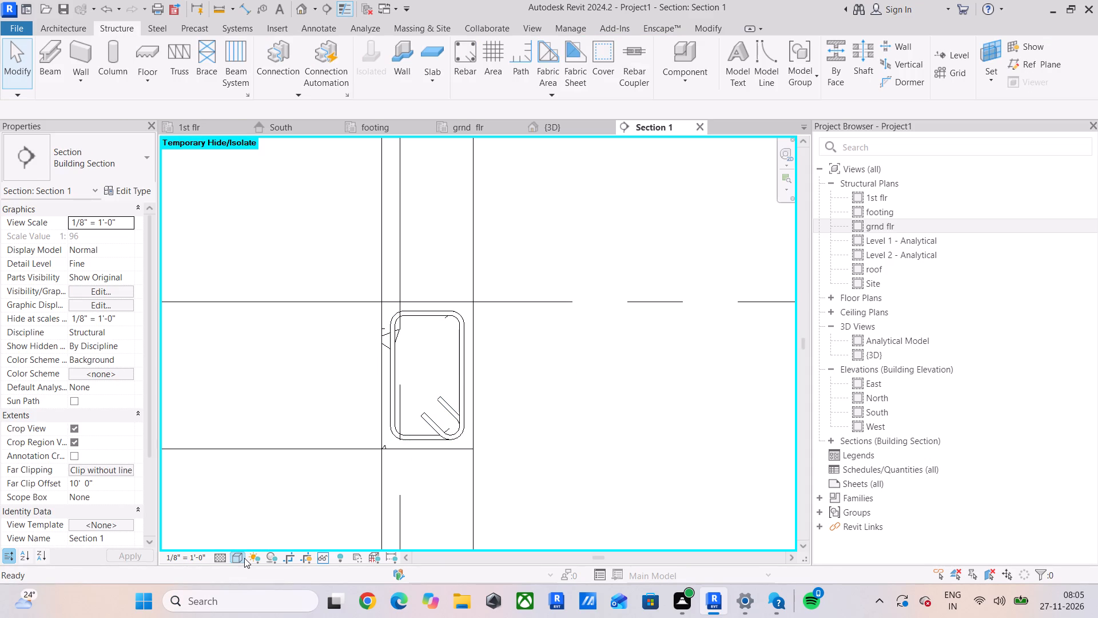
{"action": "left_click", "coordinate": [244, 558]}
{"action": "left_click", "coordinate": [247, 366]}
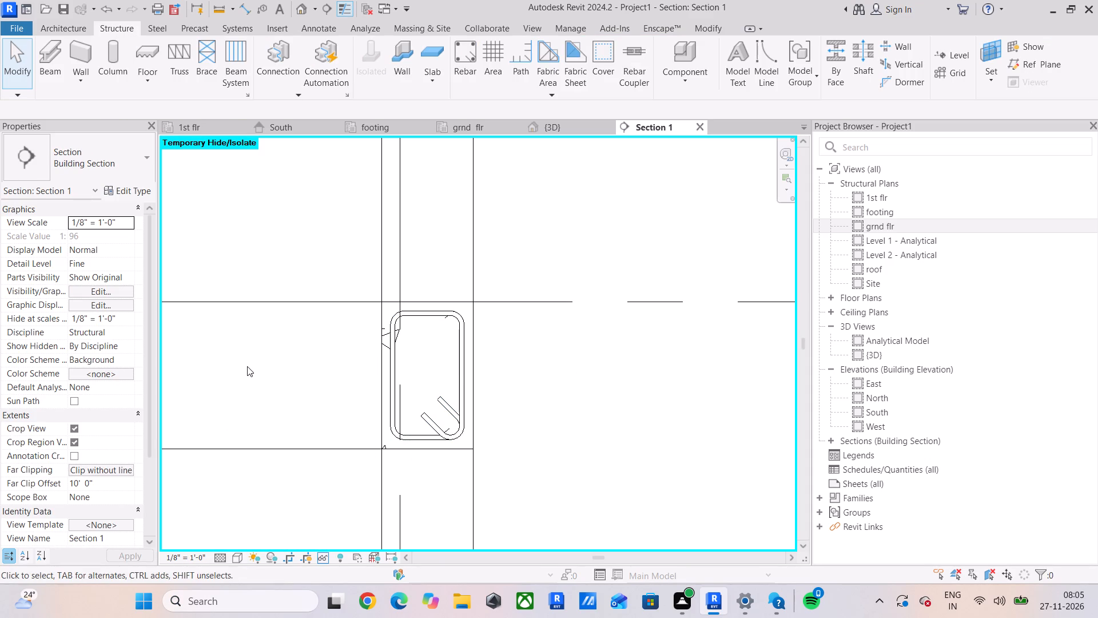
Select the T1 stirrup in Section 1 and examine its position along the grid 7 beam in the grnd flr plan.
{"action": "scroll", "coordinate": [247, 366], "scroll_direction": "down", "scroll_amount": 3}
{"action": "middle_click", "coordinate": [269, 366]}
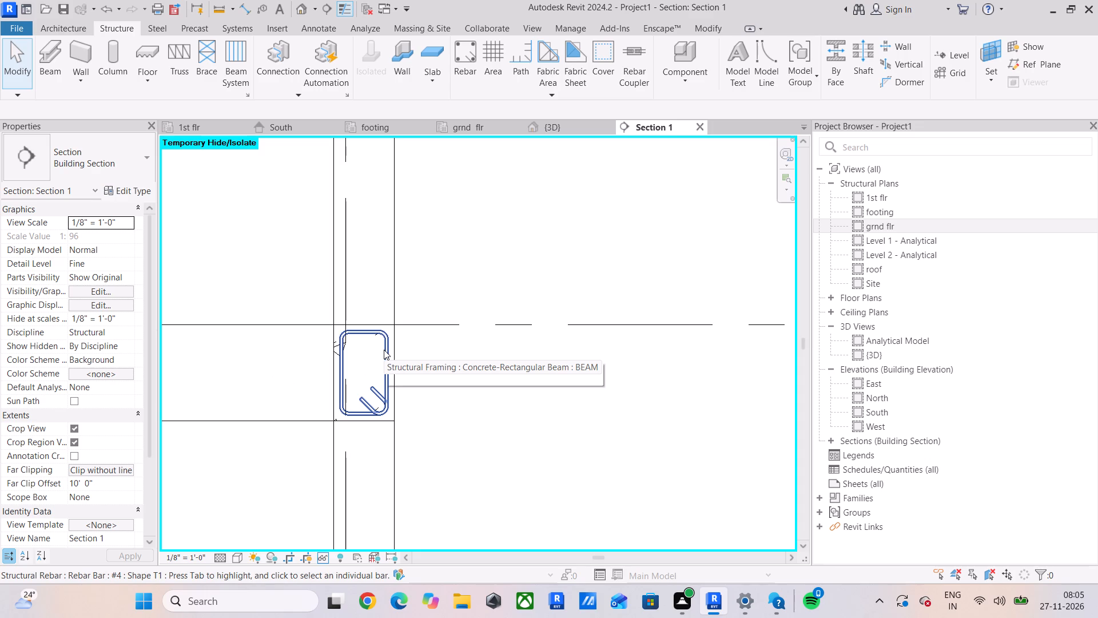
{"action": "left_click", "coordinate": [384, 349]}
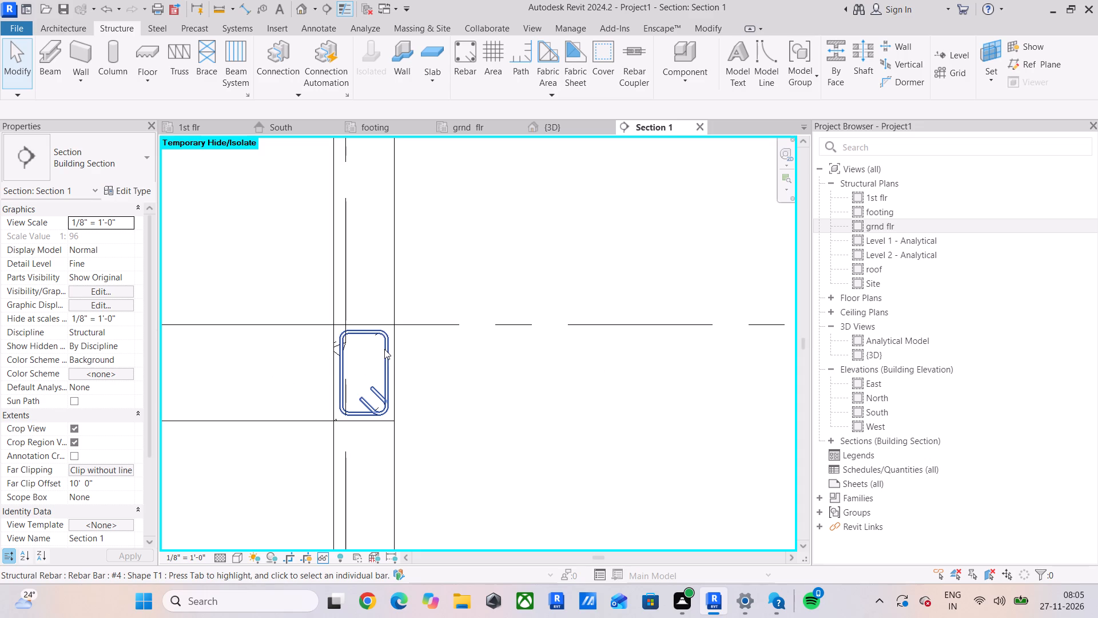
{"action": "scroll", "coordinate": [446, 325], "scroll_direction": "down", "scroll_amount": 5}
{"action": "middle_click_drag", "start_coordinate": [462, 320], "coordinate": [498, 366]}
{"action": "scroll", "coordinate": [496, 347], "scroll_direction": "down", "scroll_amount": 5}
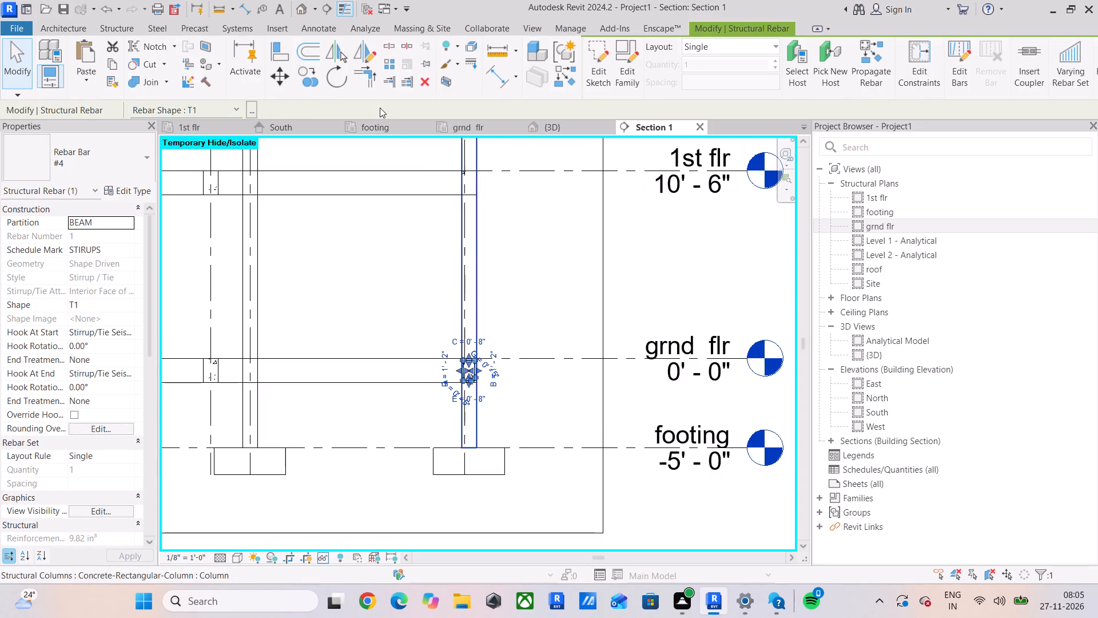
{"action": "left_click", "coordinate": [462, 129]}
{"action": "scroll", "coordinate": [308, 474], "scroll_direction": "up", "scroll_amount": 5}
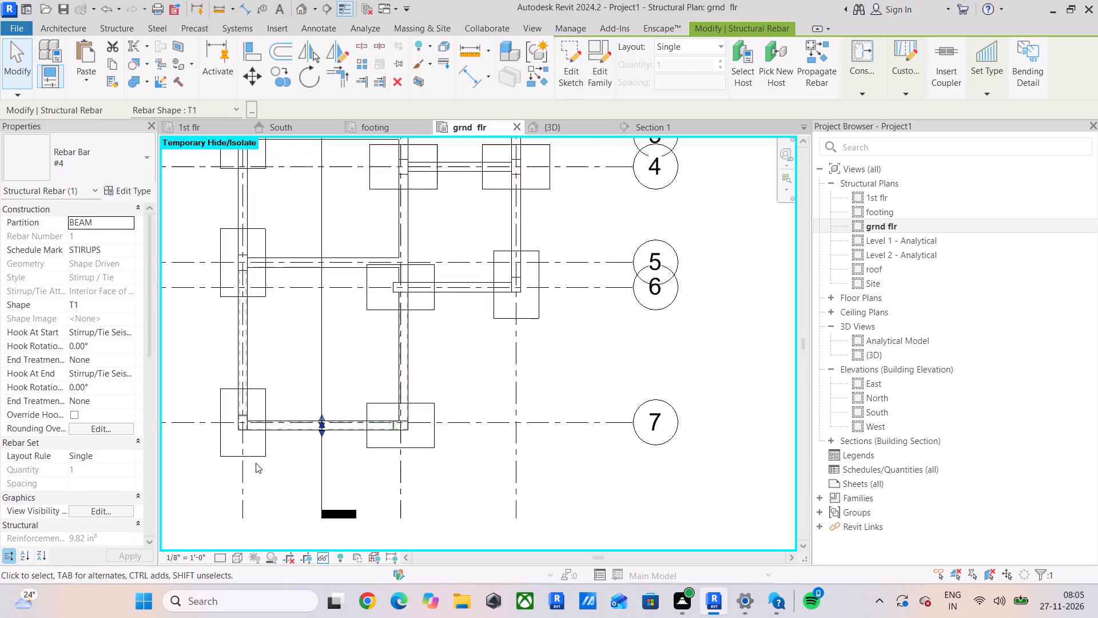
{"action": "scroll", "coordinate": [256, 463], "scroll_direction": "up", "scroll_amount": 1}
{"action": "scroll", "coordinate": [227, 423], "scroll_direction": "up", "scroll_amount": 6}
{"action": "scroll", "coordinate": [563, 409], "scroll_direction": "up", "scroll_amount": 5}
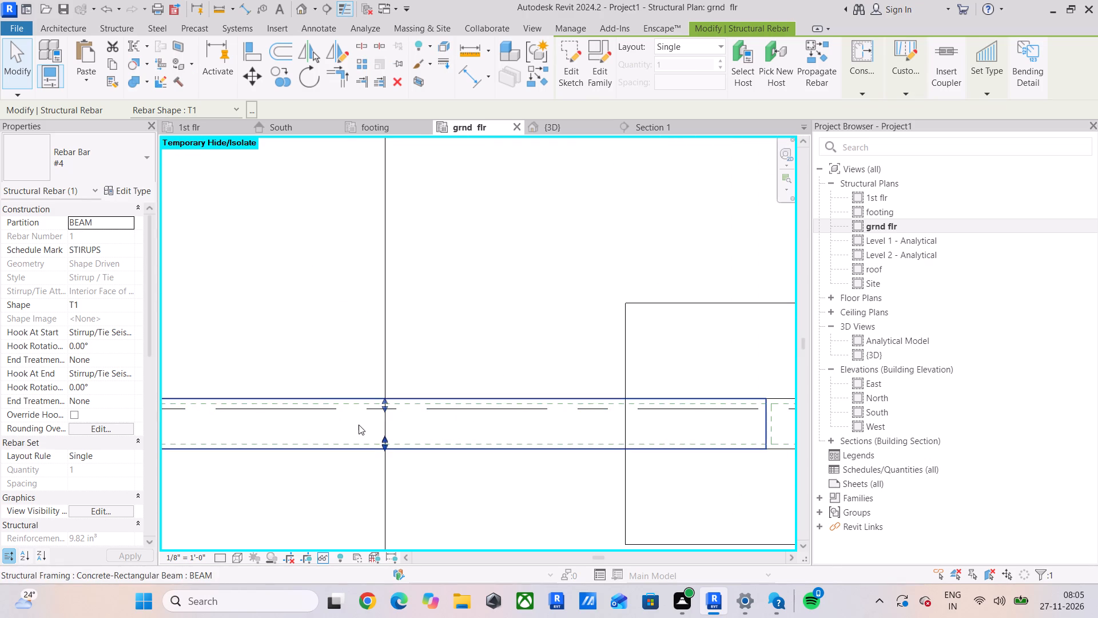
{"action": "scroll", "coordinate": [411, 434], "scroll_direction": "down", "scroll_amount": 16}
{"action": "middle_click_drag", "start_coordinate": [437, 426], "coordinate": [440, 512]}
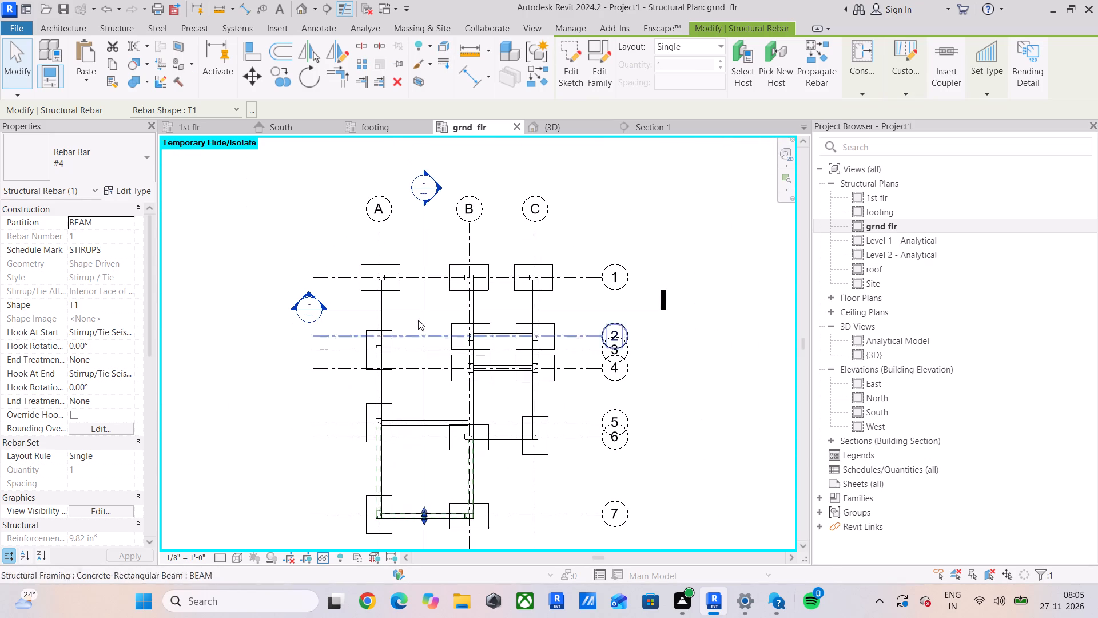
Move the Section 2 line between grids 6 and 7, close to grid 7, and flip its view direction towards grid 7.
{"action": "left_click", "coordinate": [404, 306]}
{"action": "left_click_drag", "start_coordinate": [407, 310], "coordinate": [396, 481]}
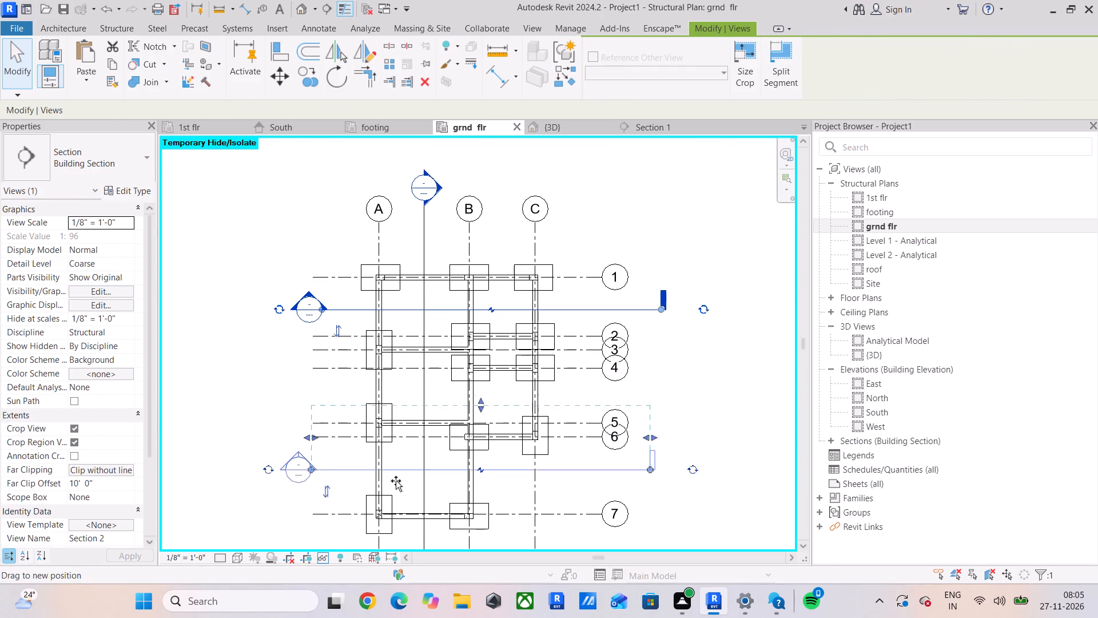
{"action": "left_click_drag", "start_coordinate": [396, 481], "coordinate": [396, 497]}
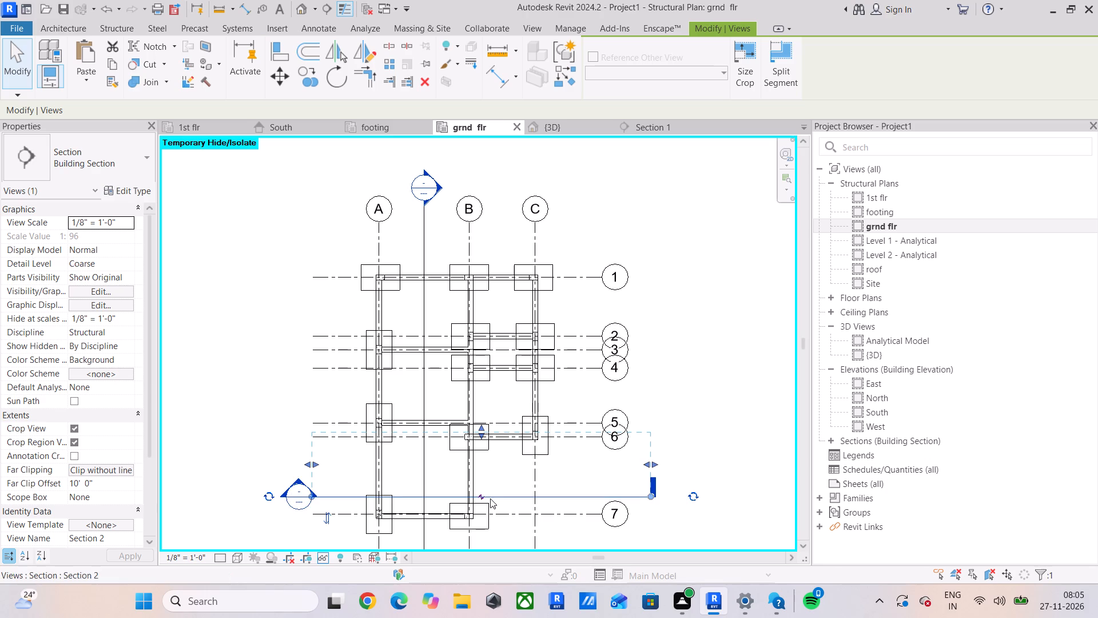
{"action": "left_click", "coordinate": [319, 522]}
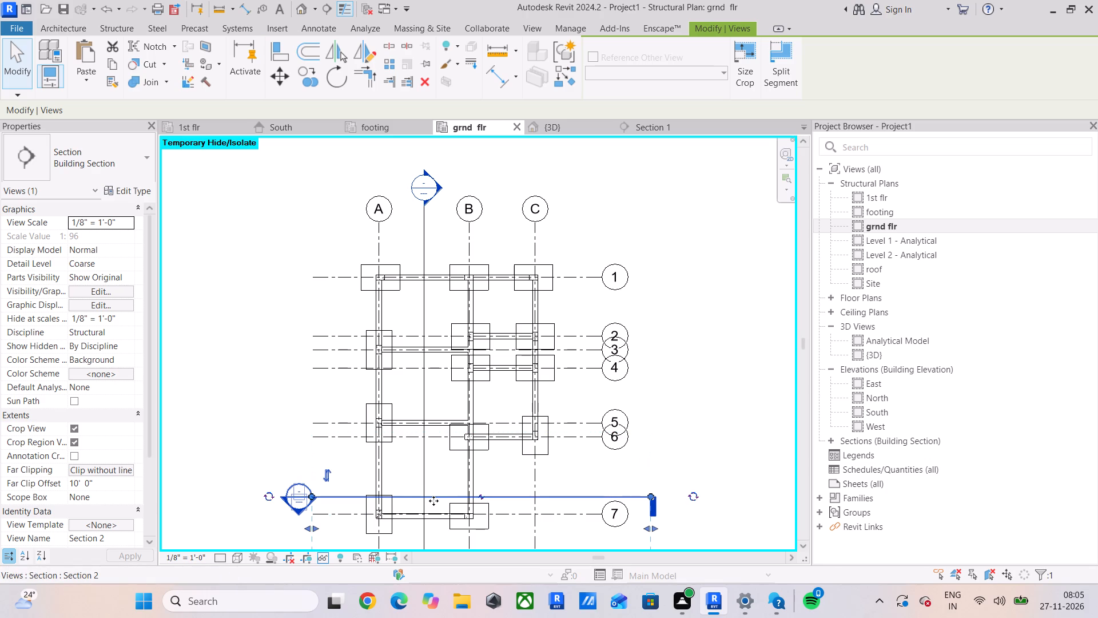
Move the Section 2 line farther away from grid 7, towards grid 6.
{"action": "left_click_drag", "start_coordinate": [433, 501], "coordinate": [424, 478]}
{"action": "left_click", "coordinate": [211, 489]}
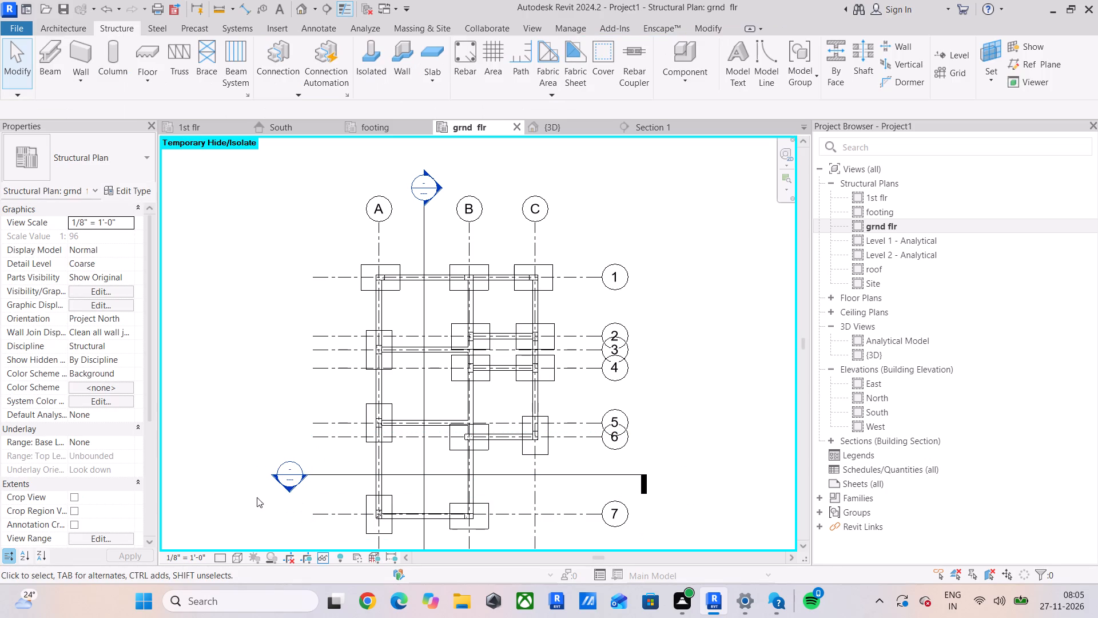
Open the Section 2 view and temporarily hide the linked architectural model in it.
{"action": "double_click", "coordinate": [286, 489]}
{"action": "scroll", "coordinate": [506, 370], "scroll_direction": "up", "scroll_amount": 5}
{"action": "scroll", "coordinate": [272, 378], "scroll_direction": "down", "scroll_amount": 2}
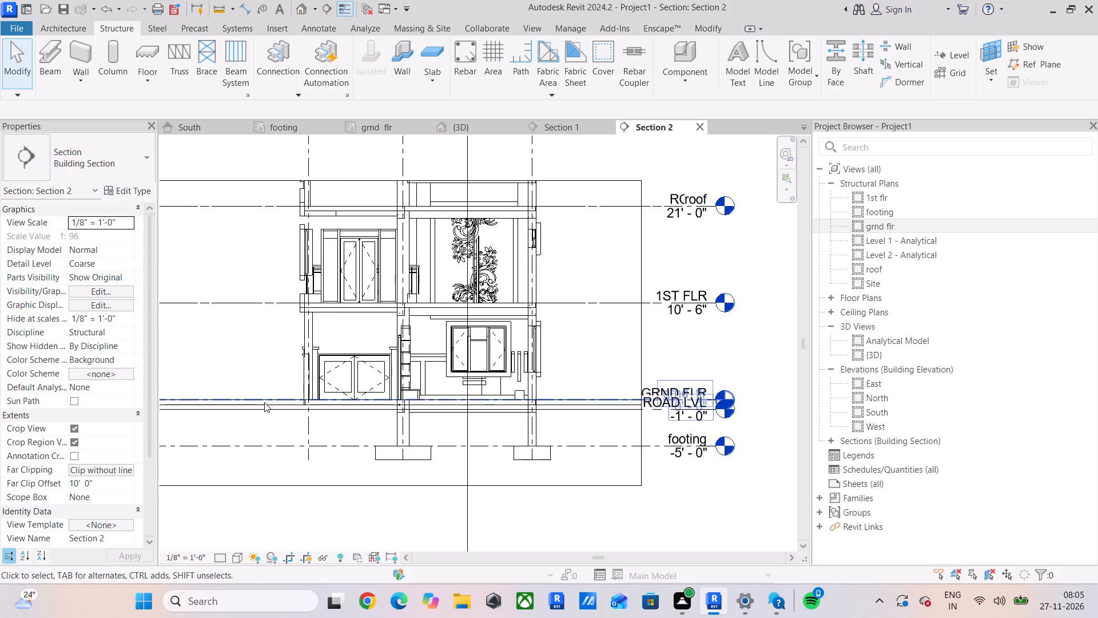
{"action": "left_click", "coordinate": [340, 278]}
{"action": "type", "text": "HH"}
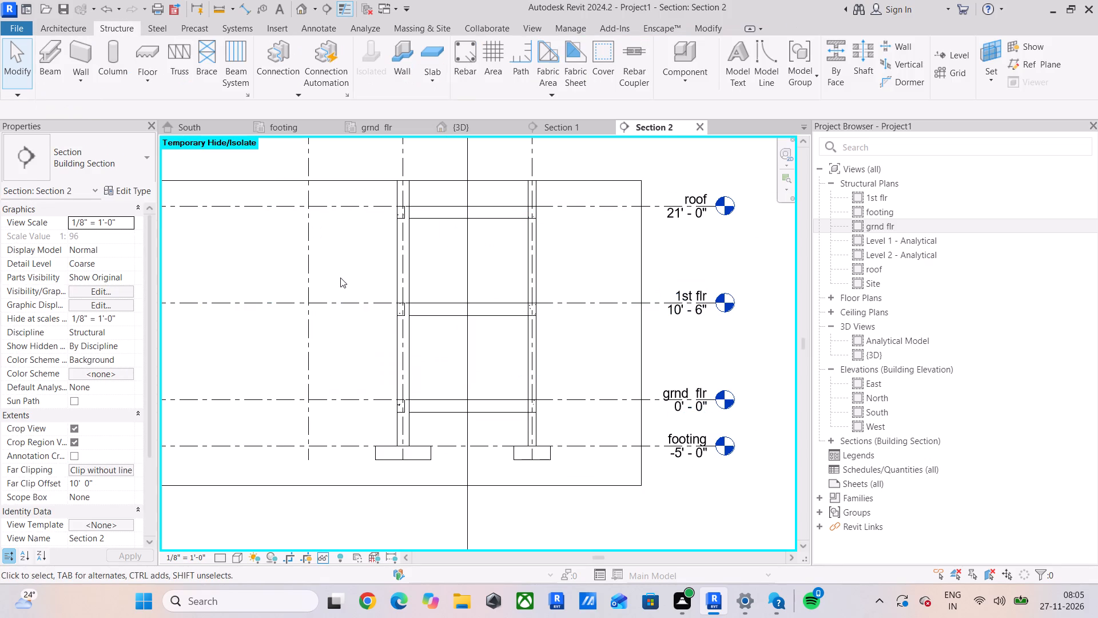
Select the T1 stirrup in Section 1 and examine where it sits along the grid 7 ground-floor beam in Section 2.
{"action": "scroll", "coordinate": [401, 410], "scroll_direction": "up", "scroll_amount": 11}
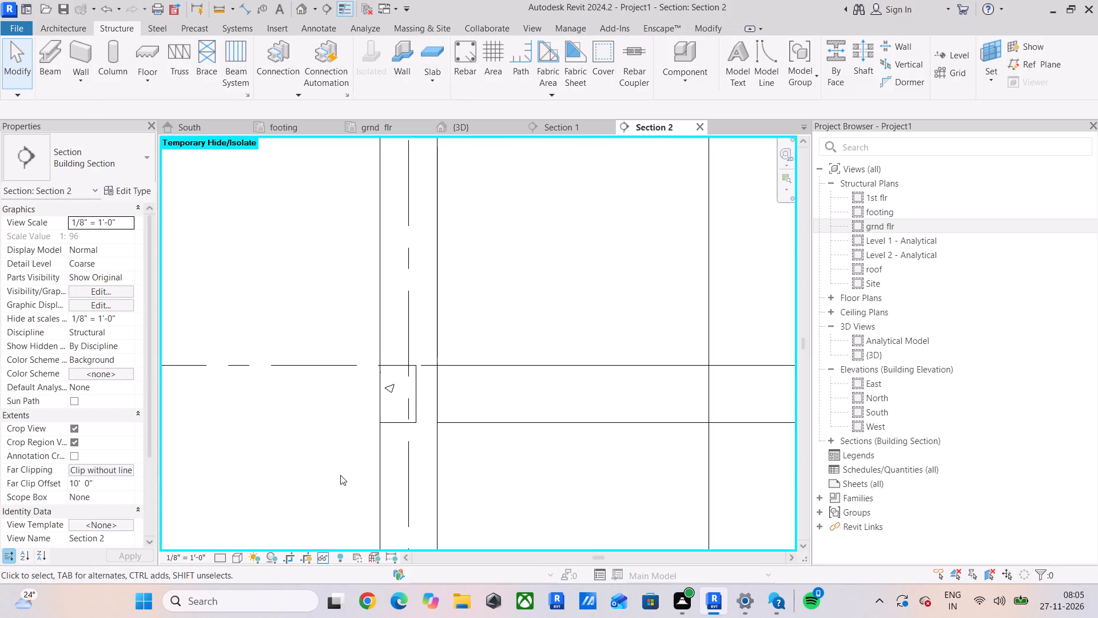
{"action": "scroll", "coordinate": [364, 460], "scroll_direction": "down", "scroll_amount": 10}
{"action": "middle_click_drag", "start_coordinate": [396, 456], "coordinate": [397, 471]}
{"action": "scroll", "coordinate": [457, 473], "scroll_direction": "up", "scroll_amount": 3}
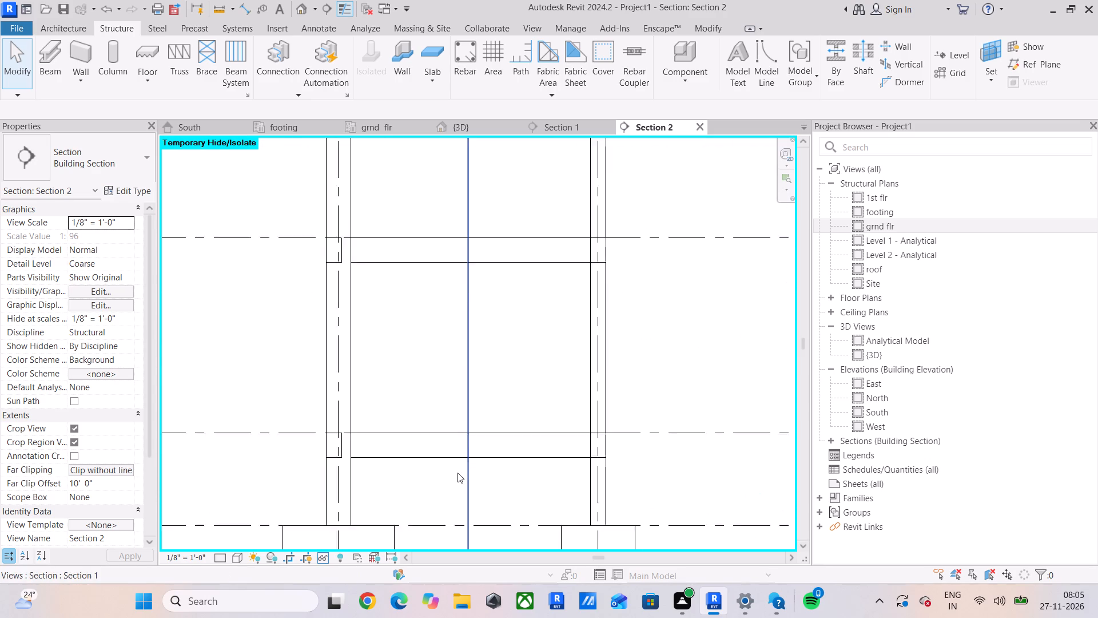
{"action": "scroll", "coordinate": [457, 473], "scroll_direction": "up", "scroll_amount": 2}
{"action": "scroll", "coordinate": [458, 471], "scroll_direction": "down", "scroll_amount": 6}
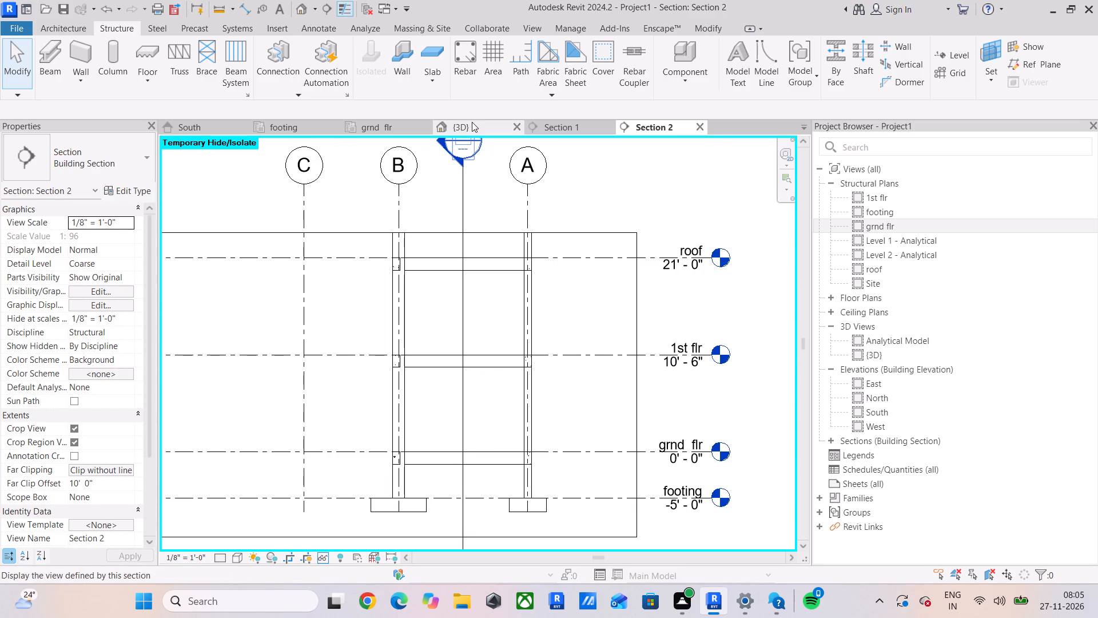
{"action": "left_click", "coordinate": [560, 124]}
{"action": "scroll", "coordinate": [489, 363], "scroll_direction": "up", "scroll_amount": 3}
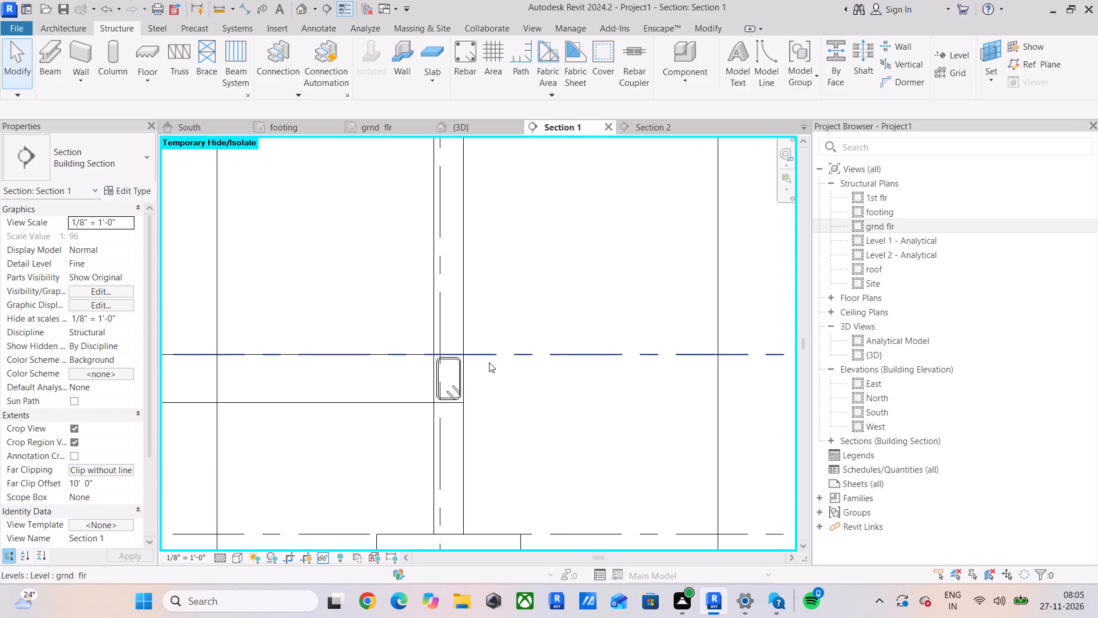
{"action": "scroll", "coordinate": [489, 362], "scroll_direction": "up", "scroll_amount": 6}
{"action": "left_click", "coordinate": [426, 402]}
{"action": "scroll", "coordinate": [437, 391], "scroll_direction": "down", "scroll_amount": 5}
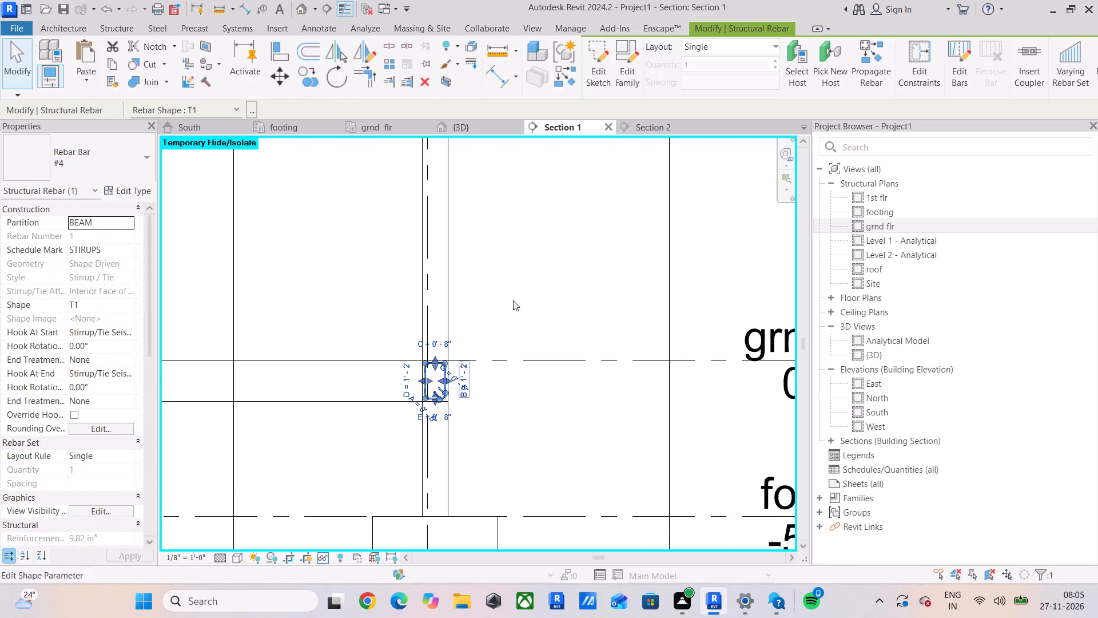
{"action": "left_click", "coordinate": [643, 127]}
{"action": "scroll", "coordinate": [457, 484], "scroll_direction": "up", "scroll_amount": 8}
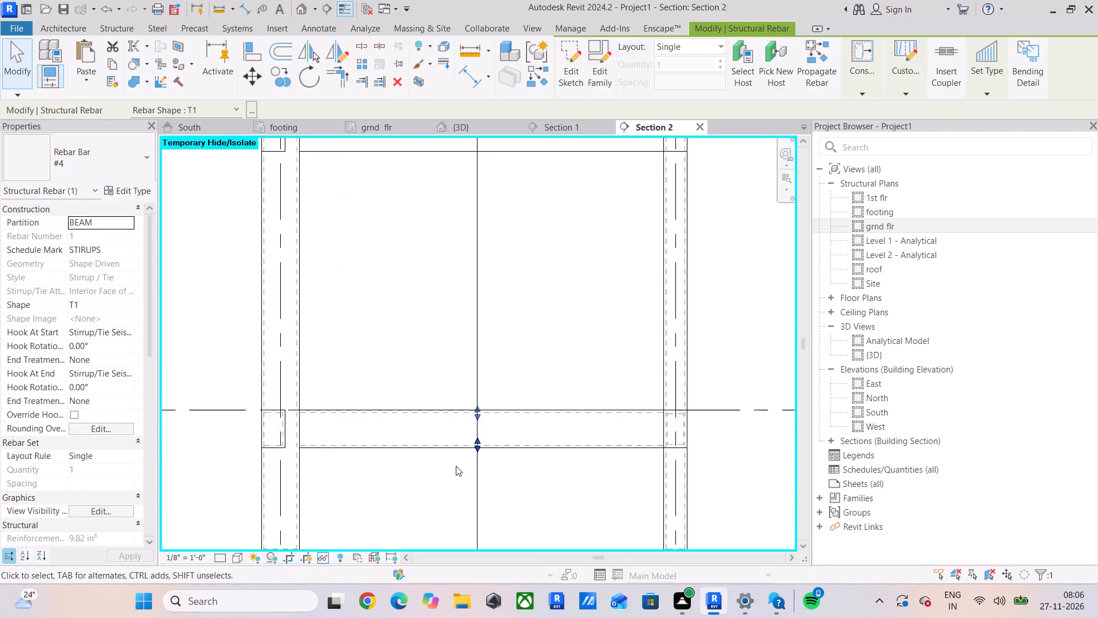
{"action": "scroll", "coordinate": [456, 466], "scroll_direction": "up", "scroll_amount": 2}
{"action": "scroll", "coordinate": [499, 390], "scroll_direction": "up", "scroll_amount": 6}
{"action": "scroll", "coordinate": [499, 387], "scroll_direction": "down", "scroll_amount": 12}
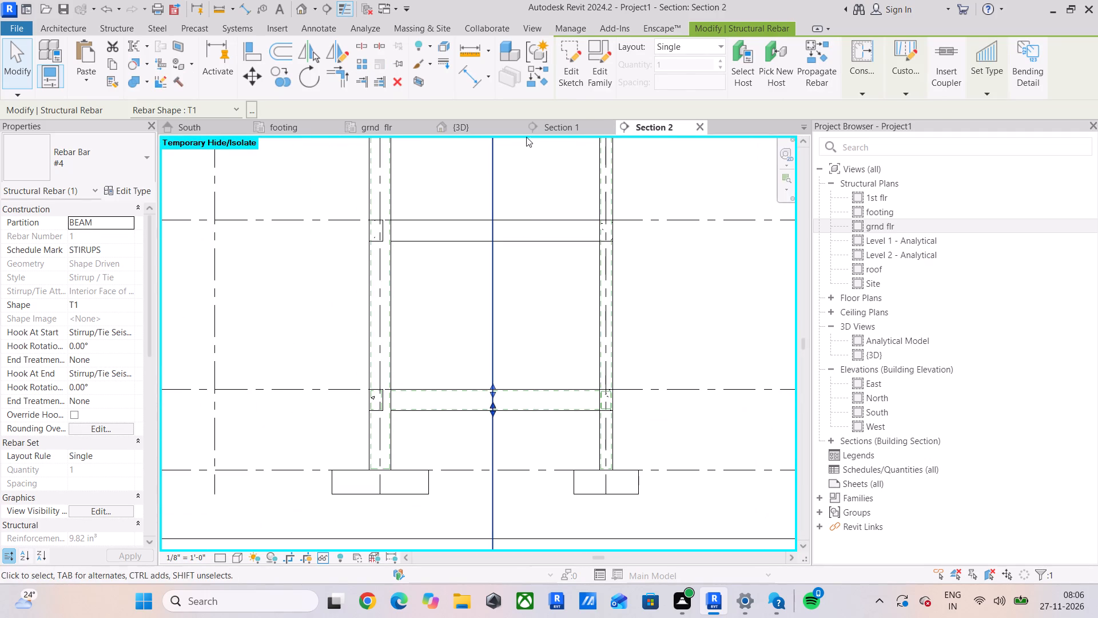
Set the detail level of the grnd flr plan to Fine, focusing on the stirrup in the grid 7 beam.
{"action": "left_click", "coordinate": [396, 126]}
{"action": "scroll", "coordinate": [431, 514], "scroll_direction": "up", "scroll_amount": 3}
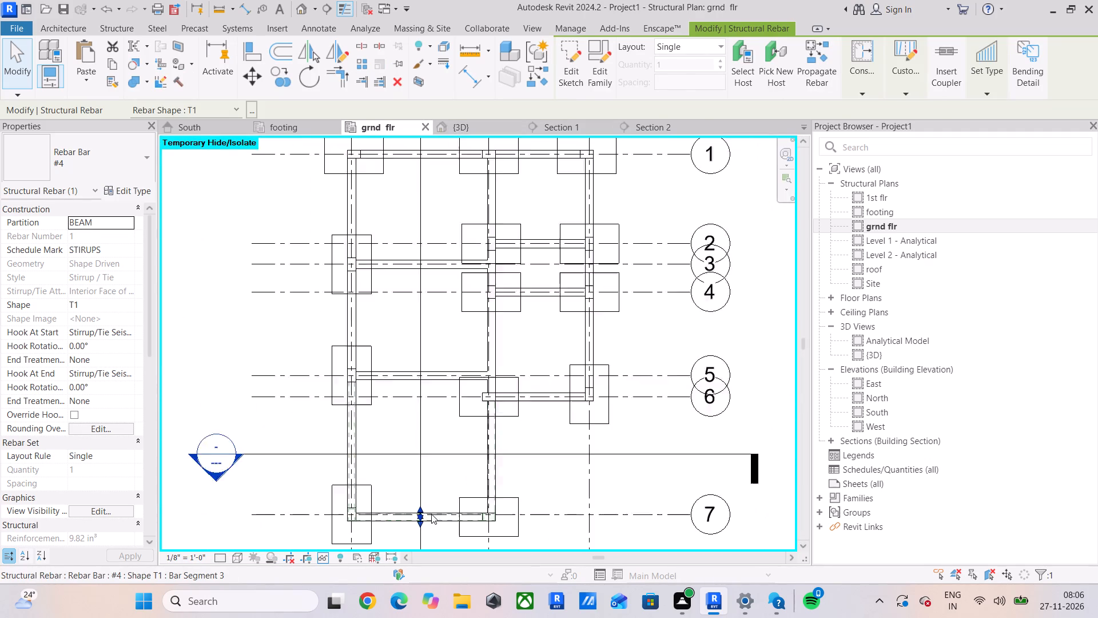
{"action": "scroll", "coordinate": [431, 514], "scroll_direction": "up", "scroll_amount": 2}
{"action": "middle_click_drag", "start_coordinate": [431, 513], "coordinate": [454, 399]}
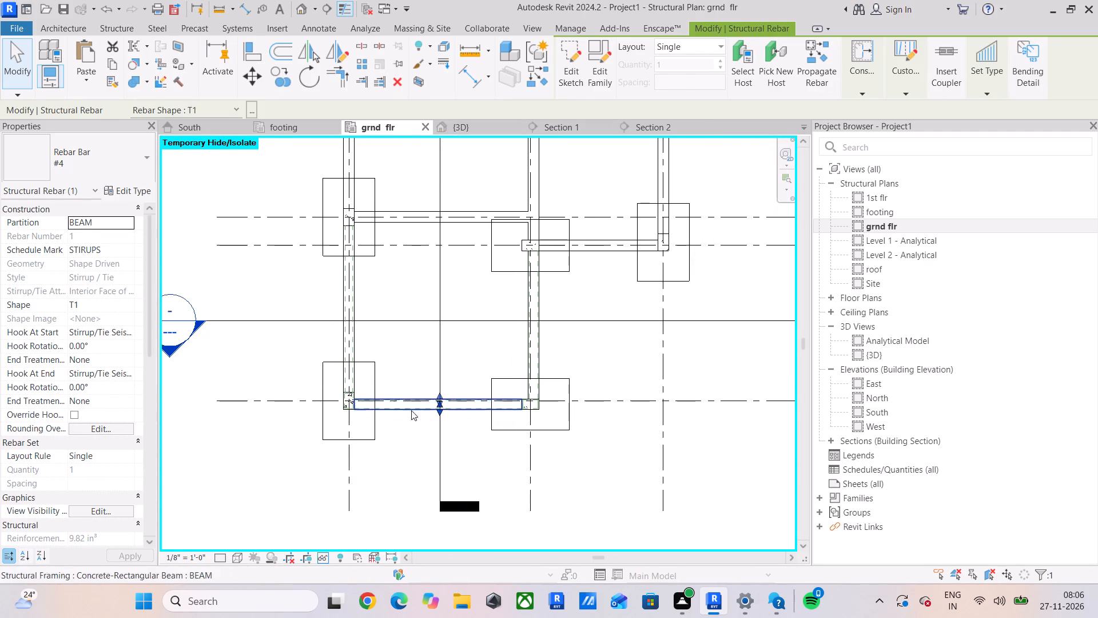
{"action": "scroll", "coordinate": [441, 406], "scroll_direction": "up", "scroll_amount": 15}
{"action": "scroll", "coordinate": [451, 356], "scroll_direction": "up", "scroll_amount": 4}
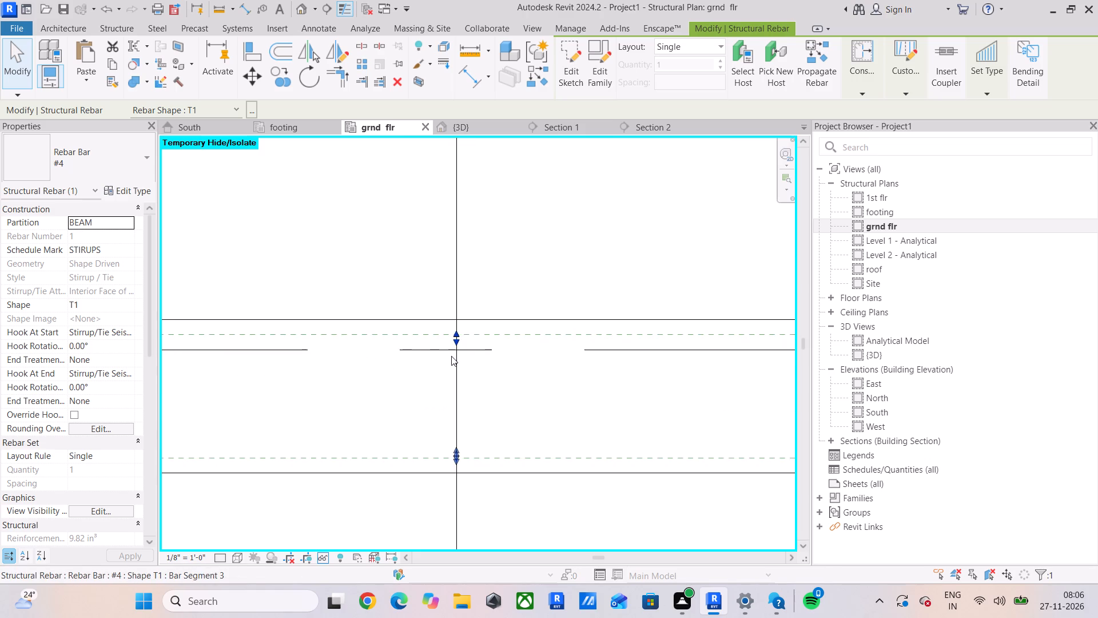
{"action": "scroll", "coordinate": [451, 356], "scroll_direction": "up", "scroll_amount": 5}
{"action": "scroll", "coordinate": [451, 359], "scroll_direction": "down", "scroll_amount": 5}
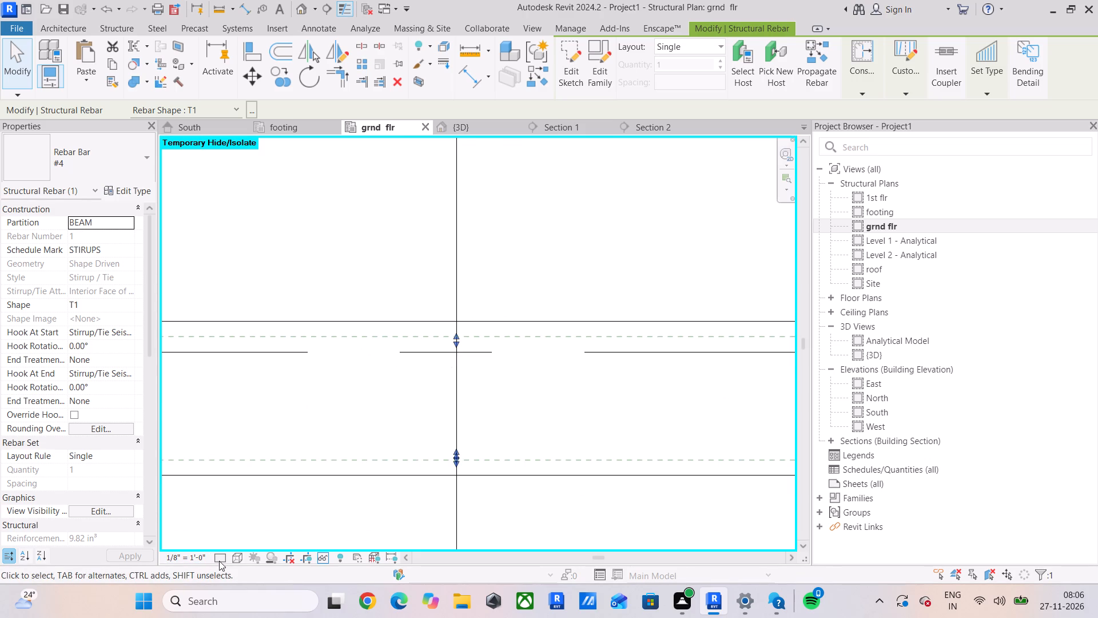
{"action": "left_click", "coordinate": [221, 560]}
{"action": "left_click", "coordinate": [232, 544]}
{"action": "scroll", "coordinate": [460, 432], "scroll_direction": "down", "scroll_amount": 9}
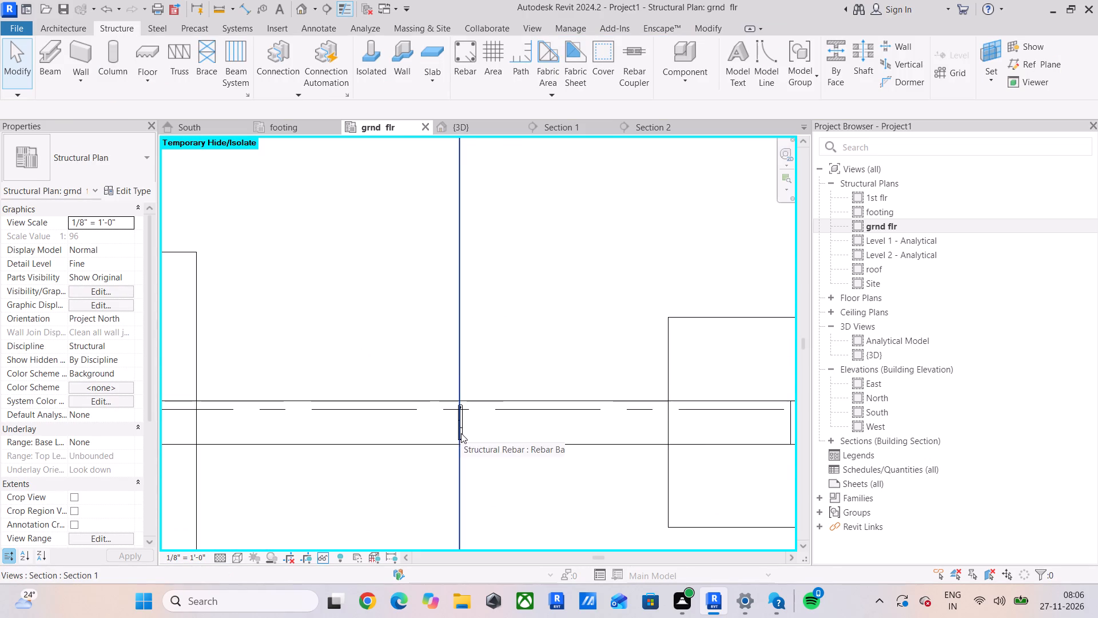
Move the T1 stirrup about 6' 5" along the grid 7 beam to just beside the face of the grid A column.
{"action": "middle_click_drag", "start_coordinate": [462, 437], "coordinate": [478, 483]}
{"action": "left_click", "coordinate": [479, 473]}
{"action": "scroll", "coordinate": [492, 470], "scroll_direction": "up", "scroll_amount": 4}
{"action": "left_click", "coordinate": [474, 473]}
{"action": "scroll", "coordinate": [503, 477], "scroll_direction": "down", "scroll_amount": 8}
{"action": "middle_click_drag", "start_coordinate": [515, 474], "coordinate": [547, 472]}
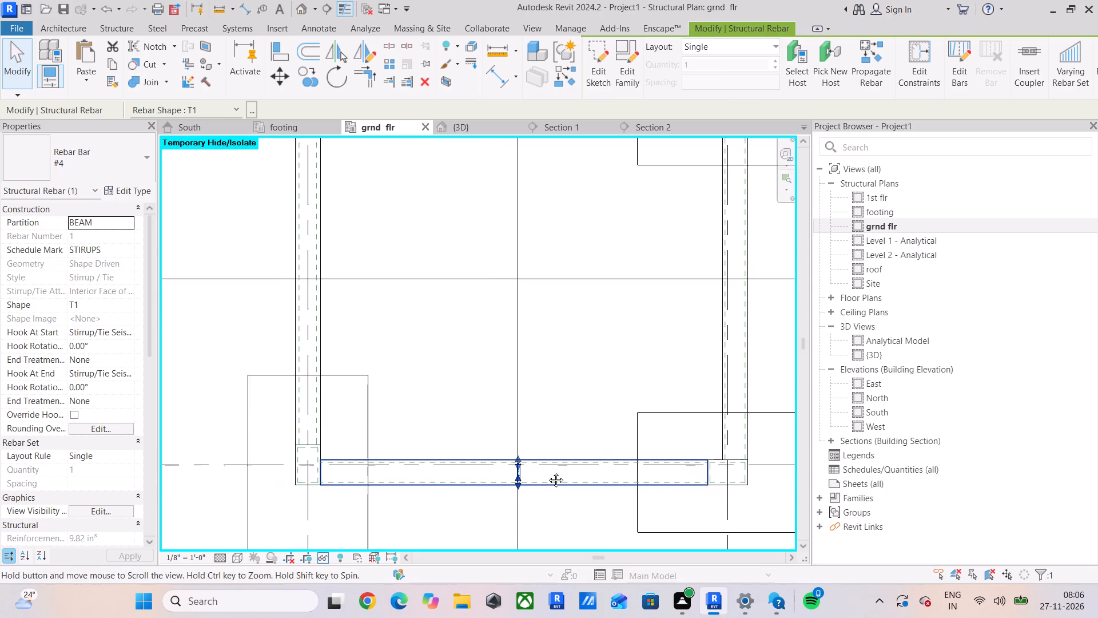
{"action": "middle_click_drag", "start_coordinate": [547, 472], "coordinate": [547, 471]}
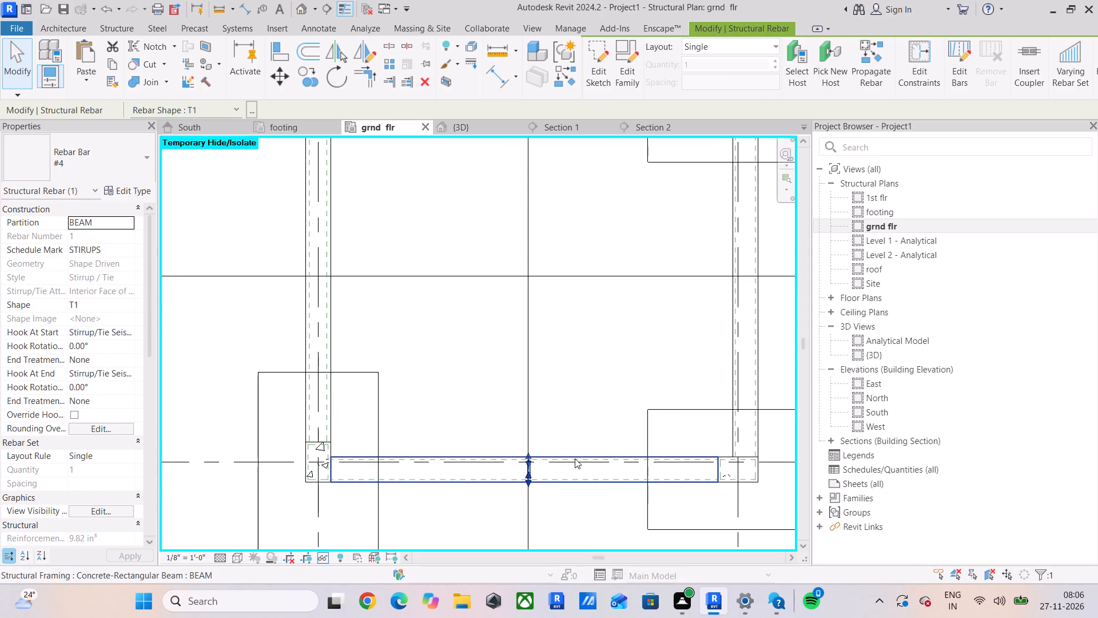
{"action": "scroll", "coordinate": [359, 480], "scroll_direction": "up", "scroll_amount": 3}
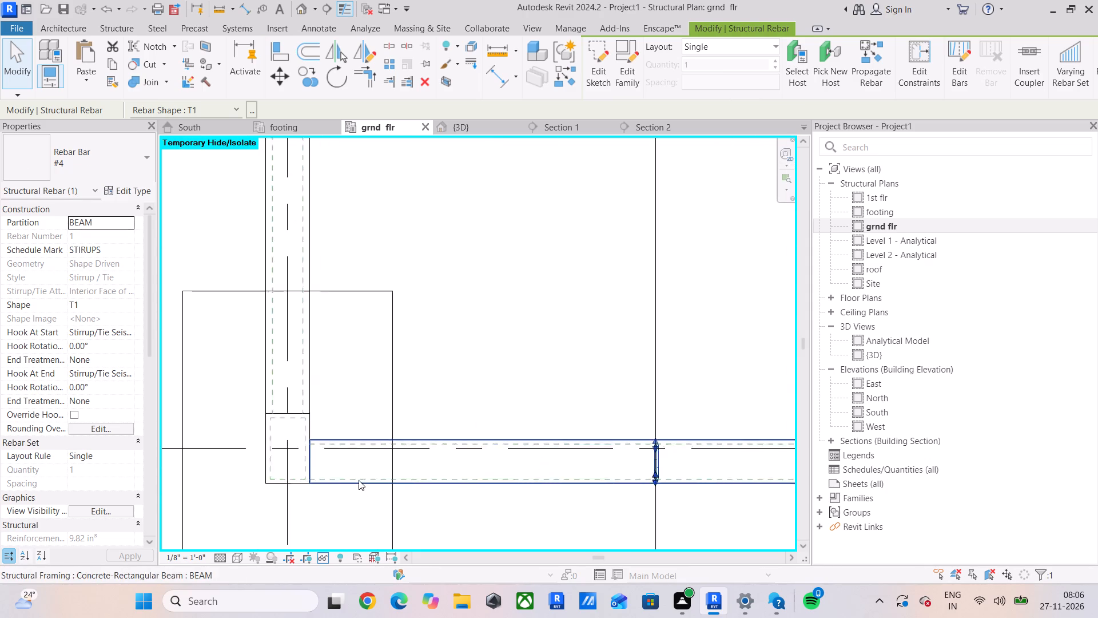
{"action": "scroll", "coordinate": [359, 480], "scroll_direction": "up", "scroll_amount": 2}
{"action": "left_click_drag", "start_coordinate": [288, 81], "coordinate": [290, 88]}
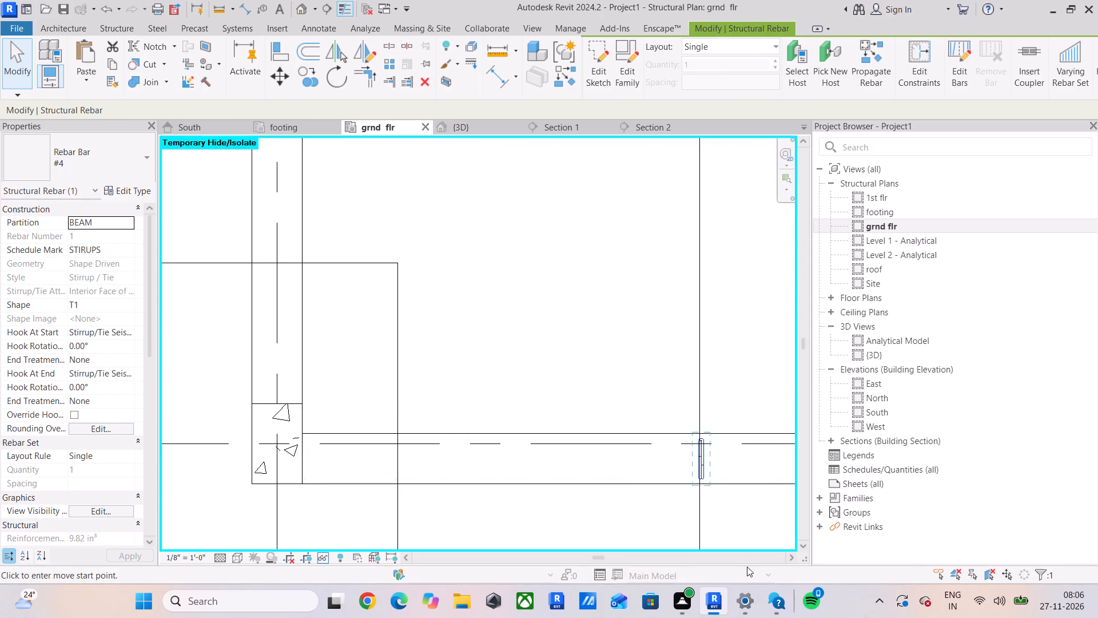
{"action": "scroll", "coordinate": [761, 544], "scroll_direction": "up", "scroll_amount": 3}
{"action": "left_click_drag", "start_coordinate": [670, 450], "coordinate": [661, 450]}
{"action": "middle_click_drag", "start_coordinate": [362, 455], "coordinate": [363, 455]}
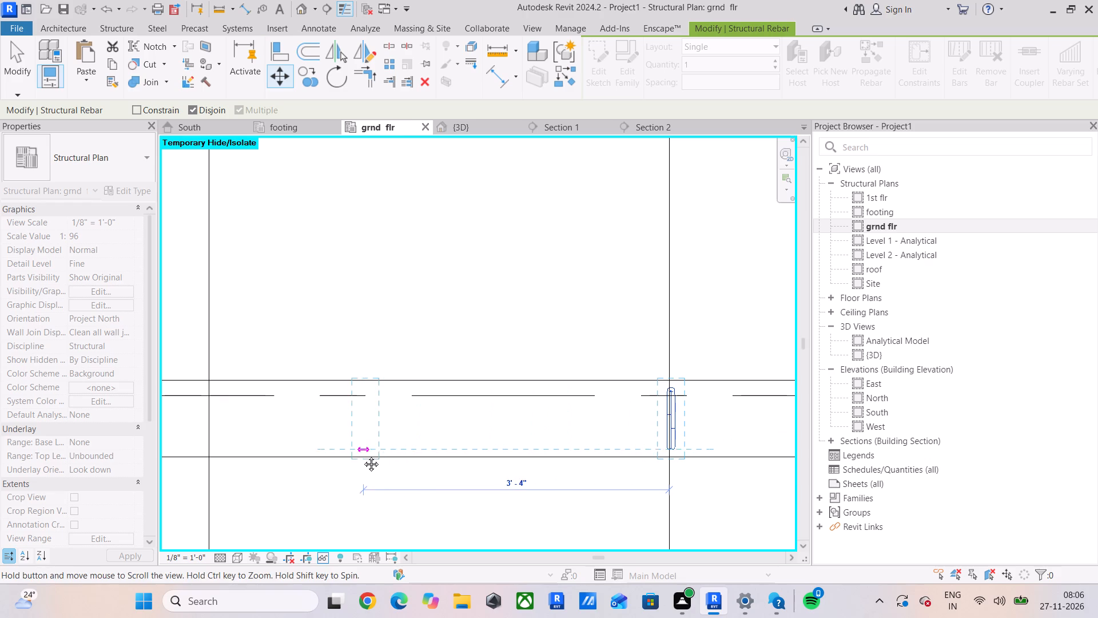
{"action": "middle_click_drag", "start_coordinate": [363, 455], "coordinate": [695, 455]}
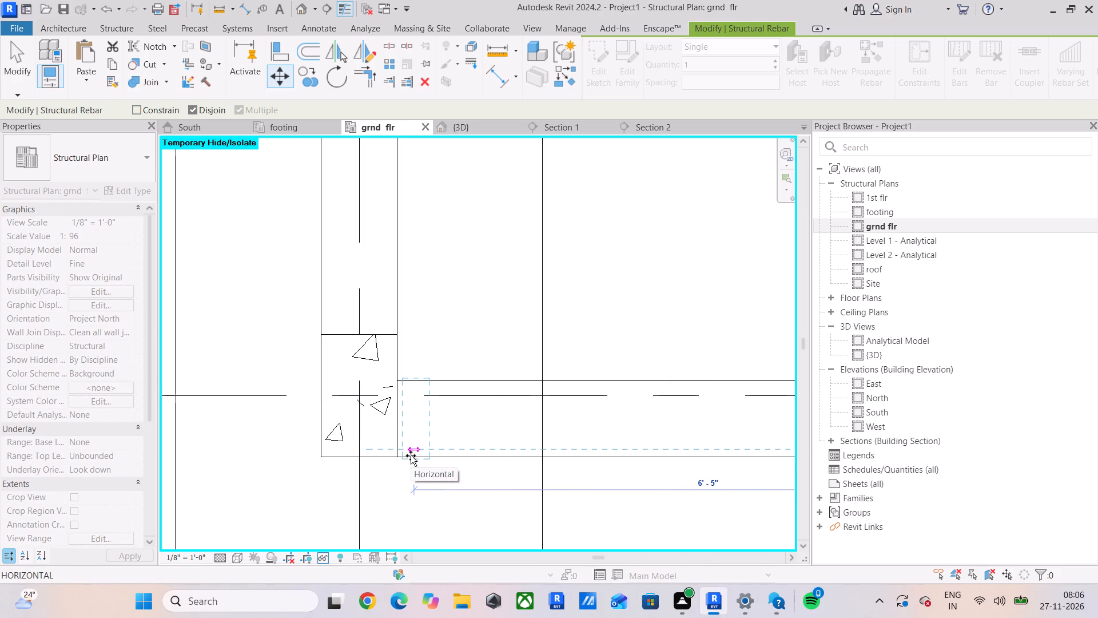
{"action": "left_click", "coordinate": [411, 455]}
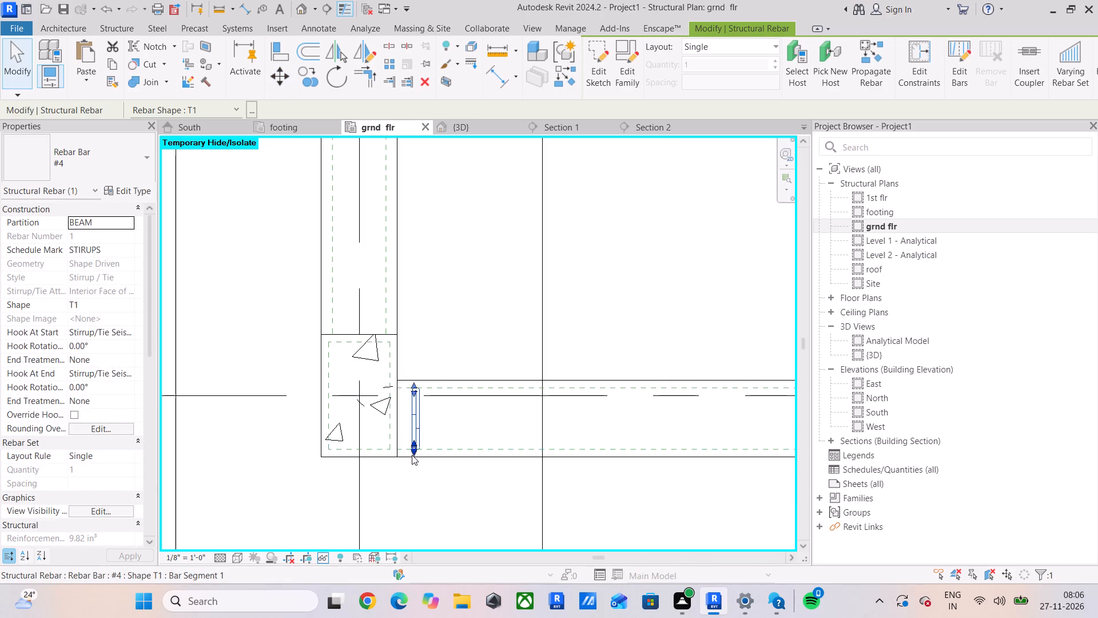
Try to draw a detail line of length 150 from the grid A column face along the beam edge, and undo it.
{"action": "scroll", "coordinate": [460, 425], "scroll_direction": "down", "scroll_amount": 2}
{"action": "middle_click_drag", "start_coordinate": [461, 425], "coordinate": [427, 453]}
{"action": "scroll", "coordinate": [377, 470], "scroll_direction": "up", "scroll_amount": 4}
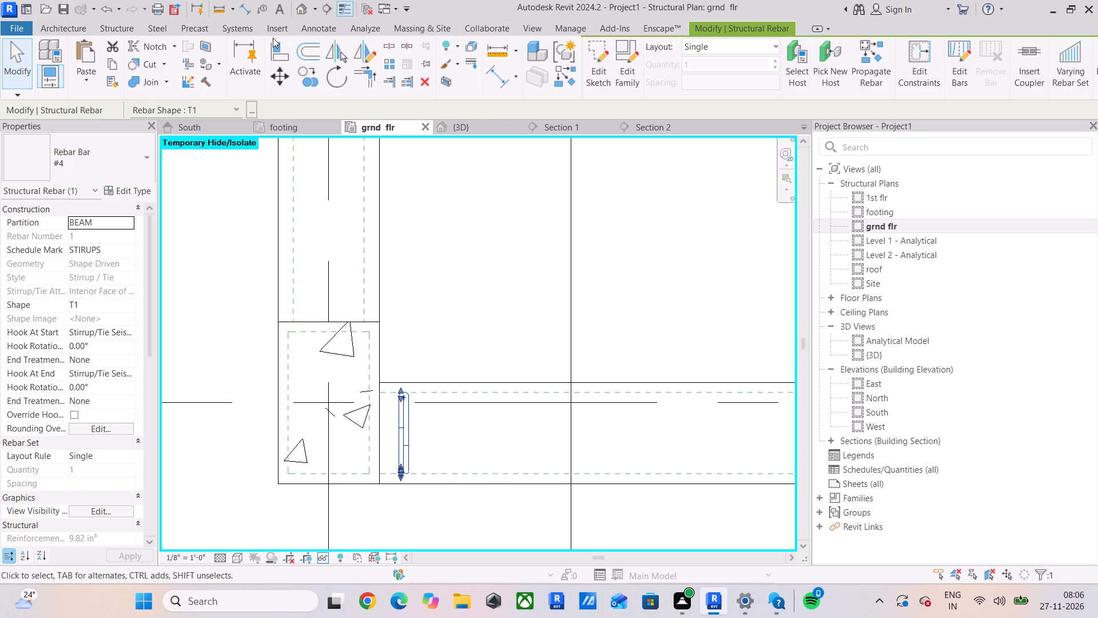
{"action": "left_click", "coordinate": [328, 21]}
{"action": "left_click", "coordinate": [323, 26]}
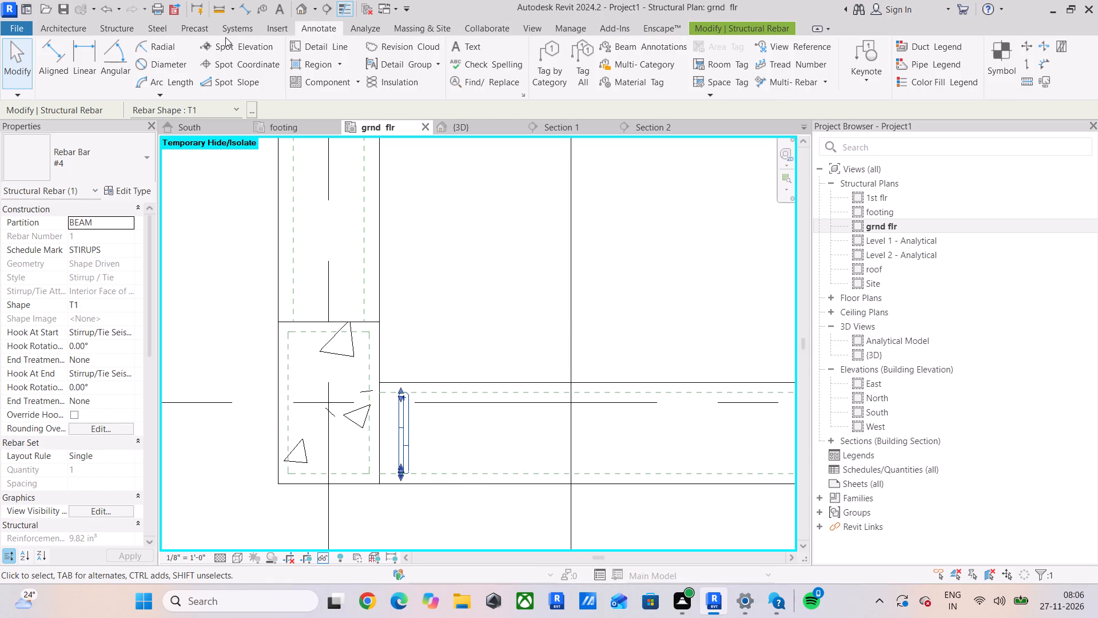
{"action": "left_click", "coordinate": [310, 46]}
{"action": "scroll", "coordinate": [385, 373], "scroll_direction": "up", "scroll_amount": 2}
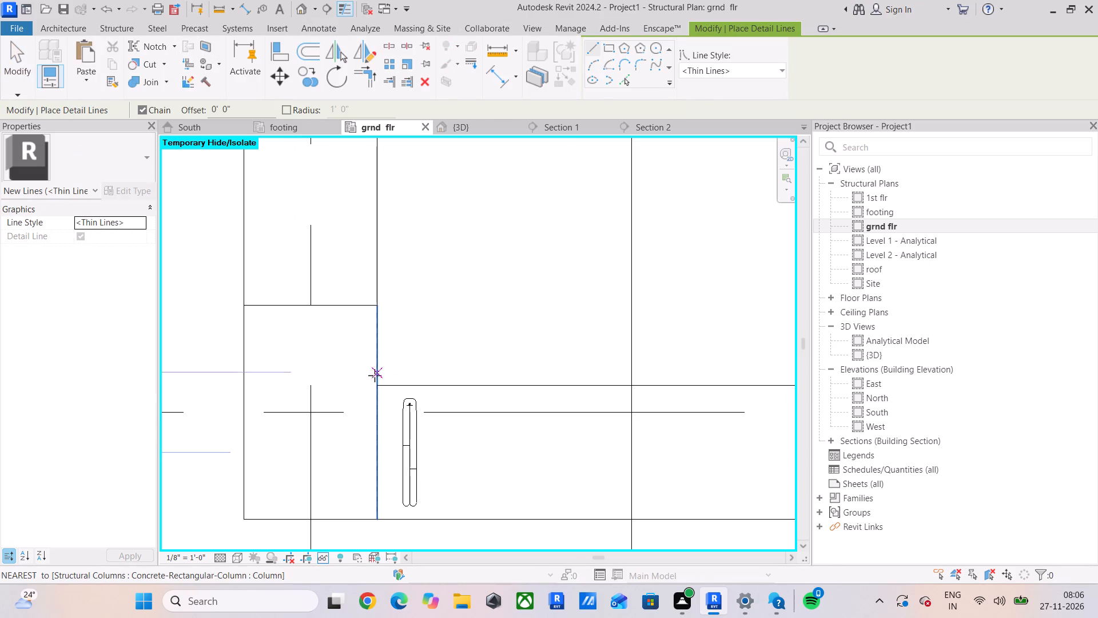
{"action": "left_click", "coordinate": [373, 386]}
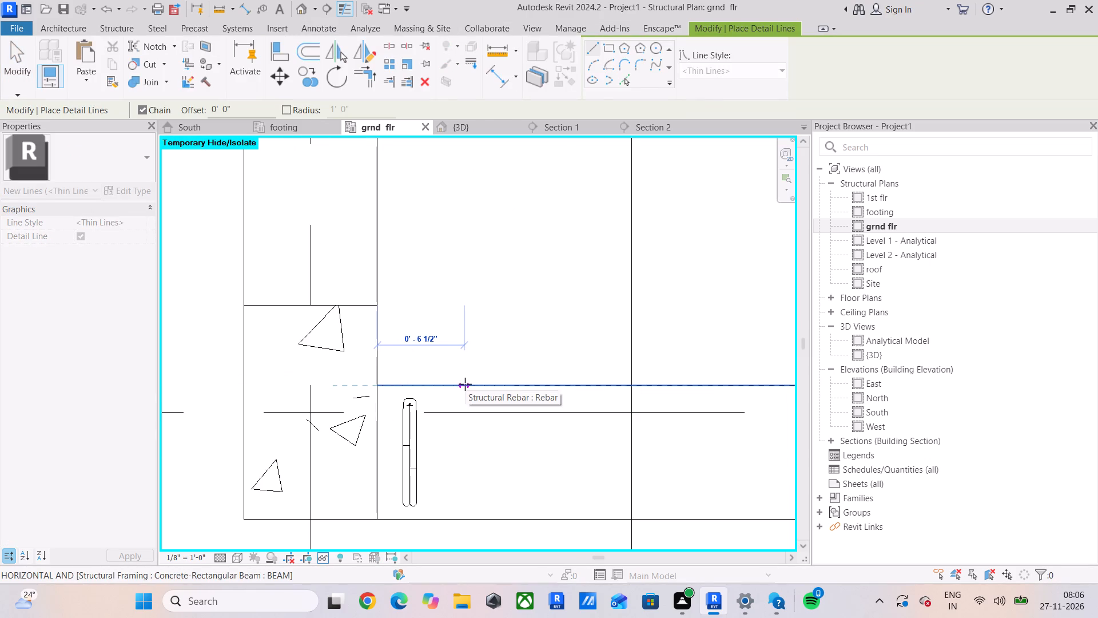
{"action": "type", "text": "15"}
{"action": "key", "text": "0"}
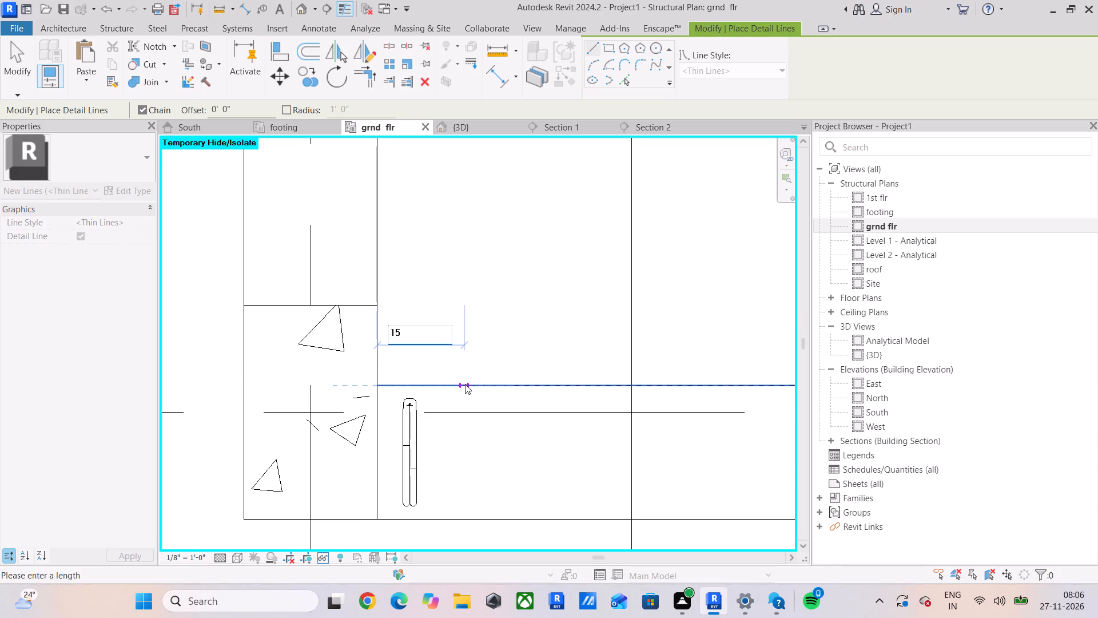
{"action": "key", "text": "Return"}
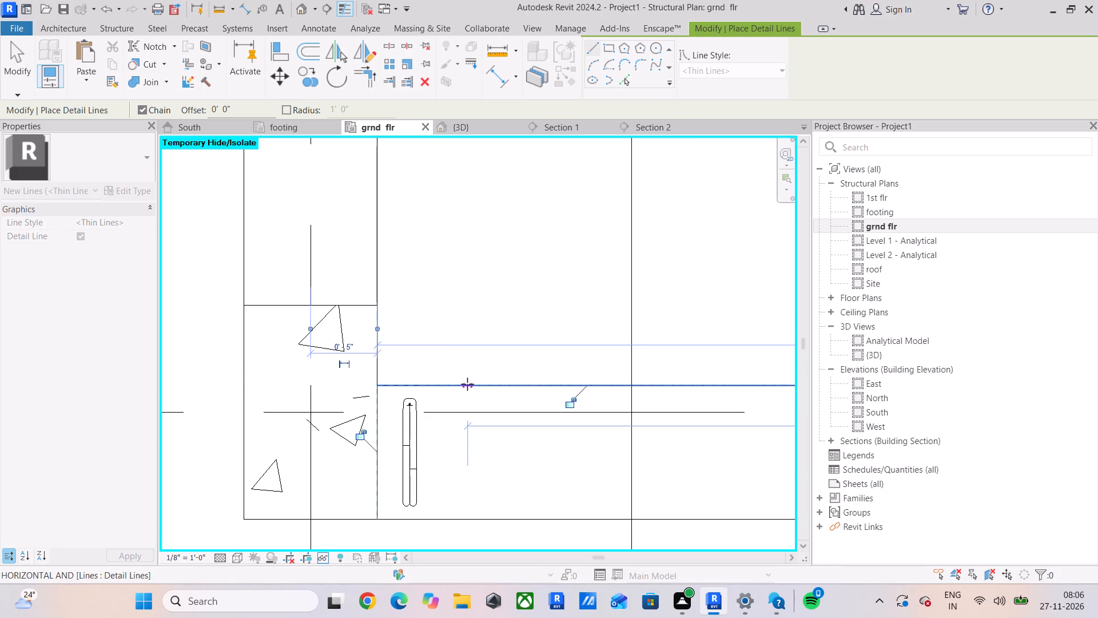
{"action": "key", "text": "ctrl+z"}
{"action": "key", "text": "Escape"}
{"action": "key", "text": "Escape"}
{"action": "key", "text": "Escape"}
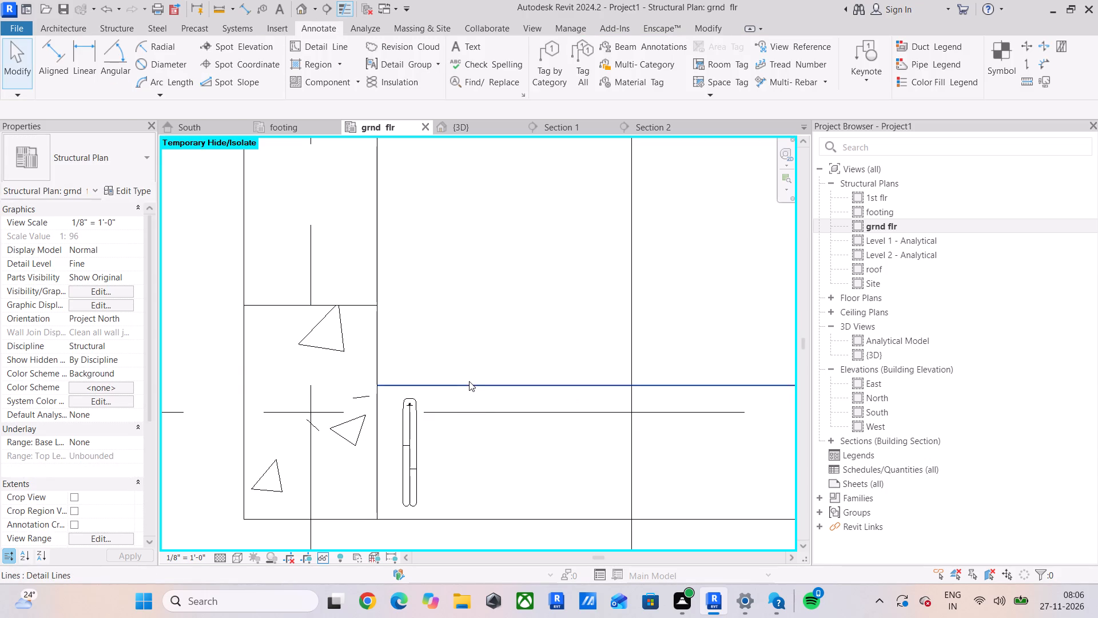
Set the project's length units to Millimeters.
{"action": "type", "text": "UN"}
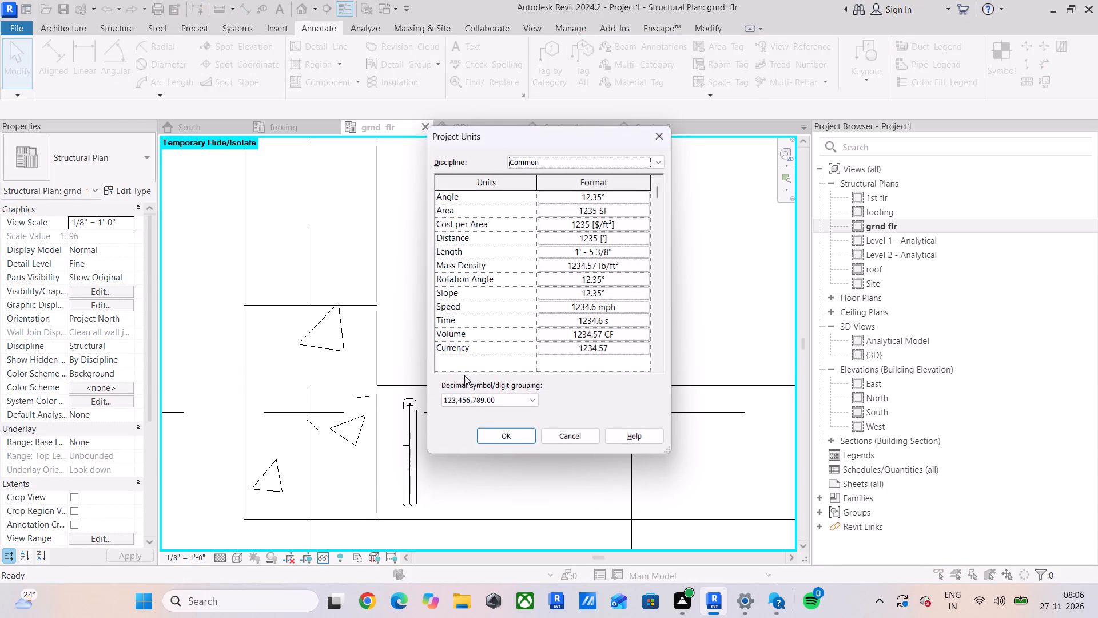
{"action": "left_click", "coordinate": [631, 248]}
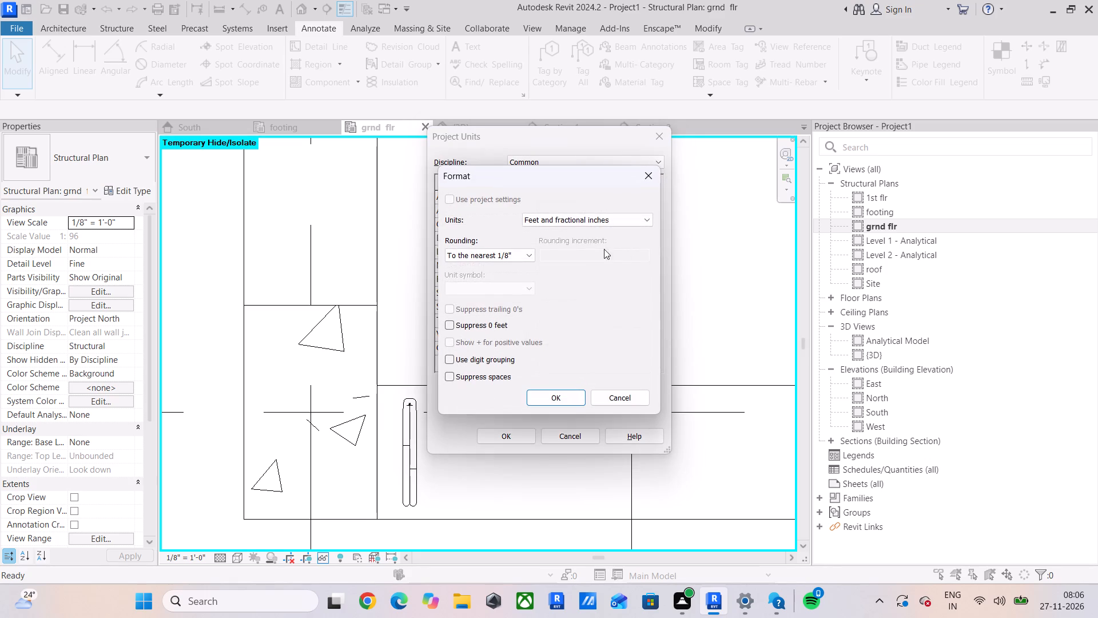
{"action": "left_click", "coordinate": [631, 218]}
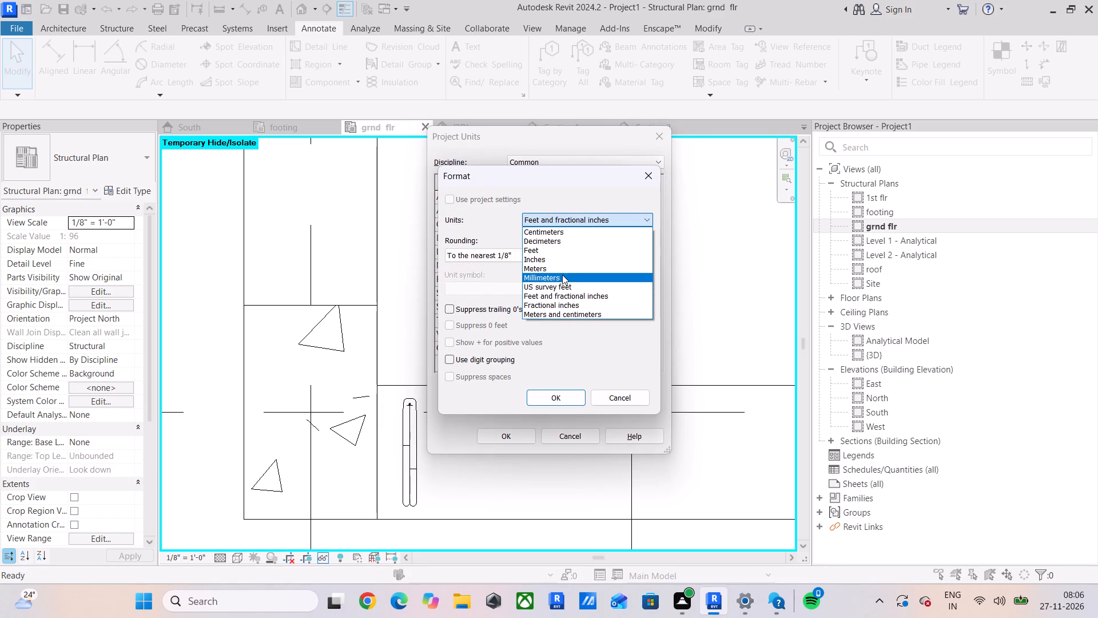
{"action": "left_click", "coordinate": [556, 278]}
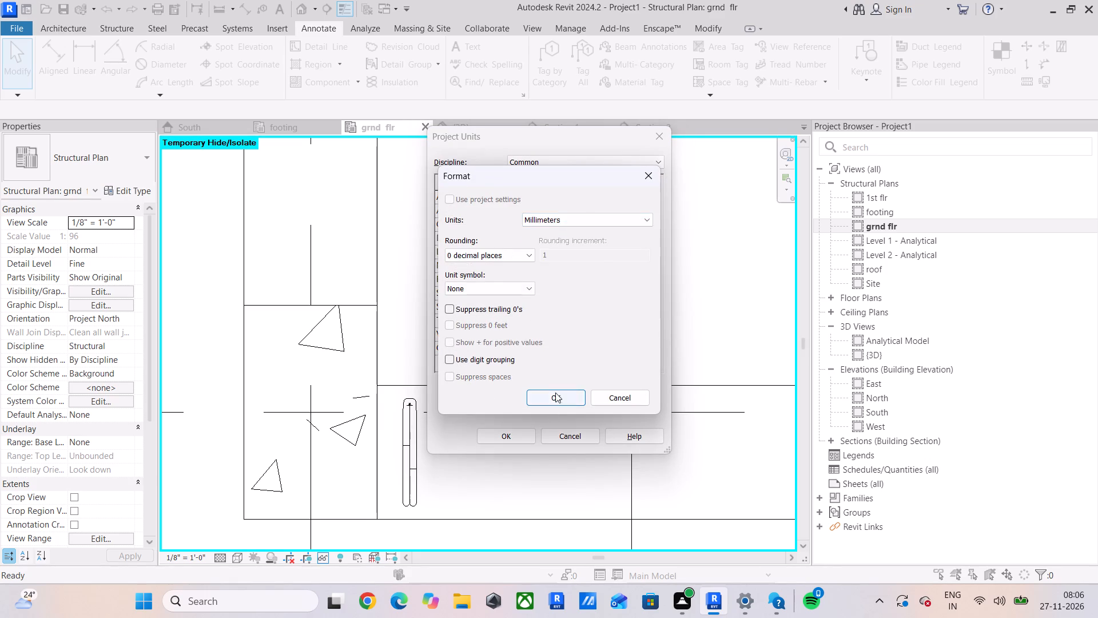
{"action": "left_click", "coordinate": [555, 393]}
{"action": "left_click", "coordinate": [512, 439]}
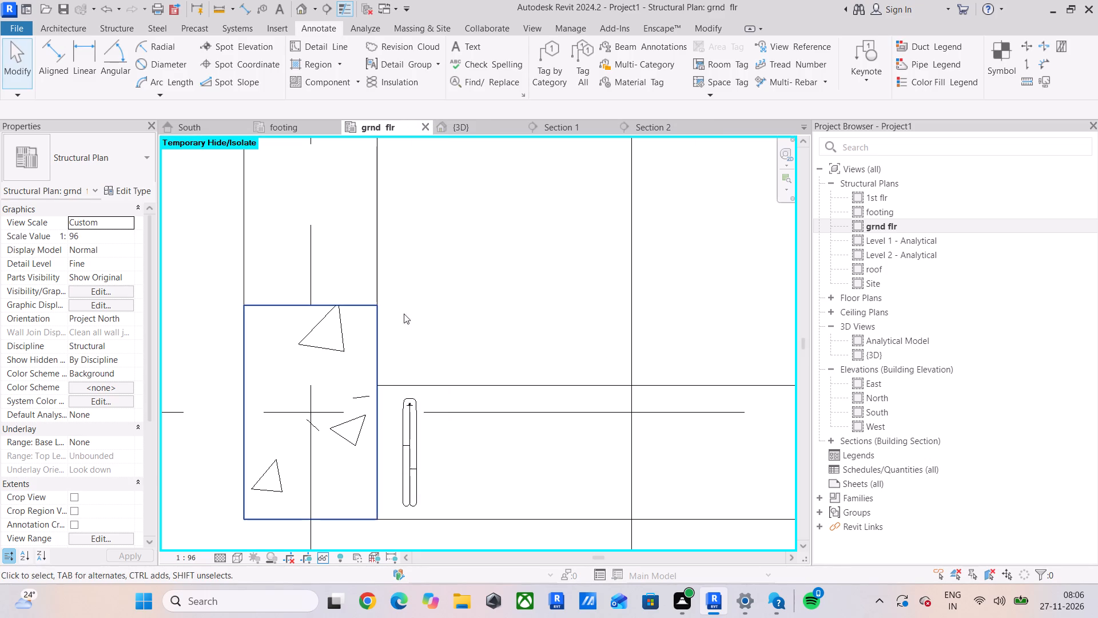
Draw a 150 mm detail line from the grid A column face along the edge of the grid 7 beam.
{"action": "left_click", "coordinate": [336, 50]}
{"action": "scroll", "coordinate": [431, 390], "scroll_direction": "up", "scroll_amount": 2}
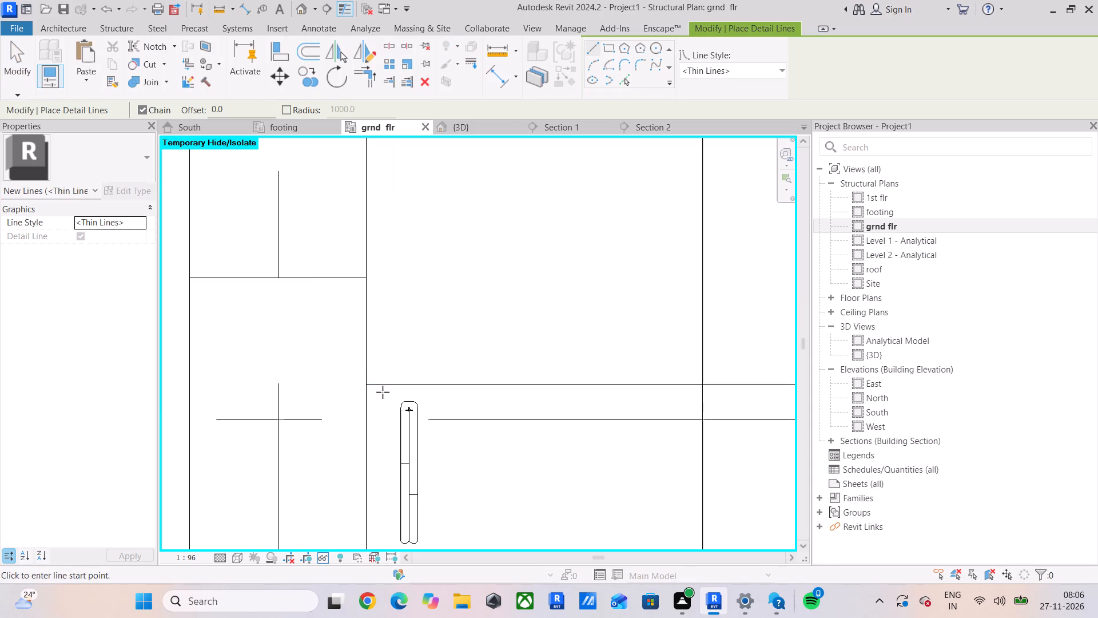
{"action": "left_click", "coordinate": [368, 385]}
{"action": "type", "text": "15"}
{"action": "key", "text": "0"}
{"action": "key", "text": "Return"}
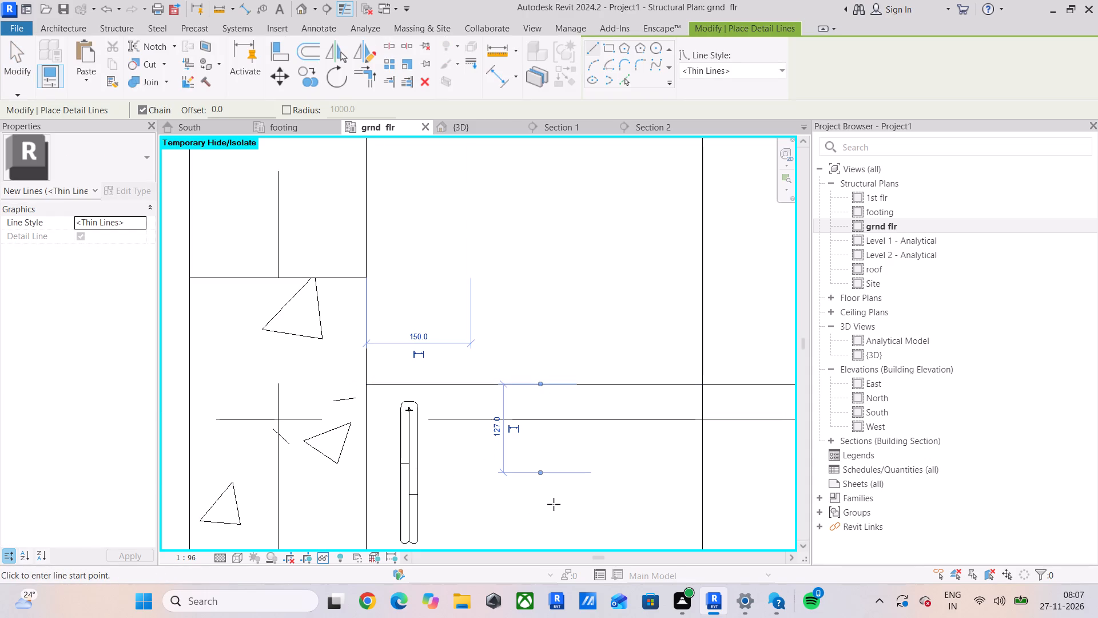
{"action": "middle_click_drag", "start_coordinate": [554, 504], "coordinate": [519, 399]}
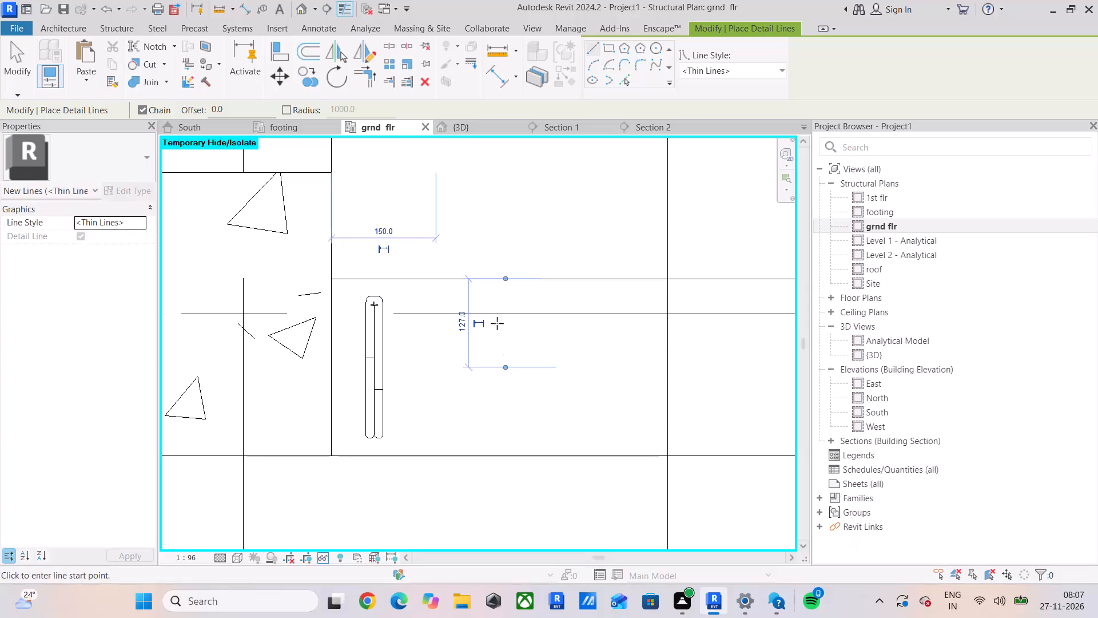
{"action": "key", "text": "Escape"}
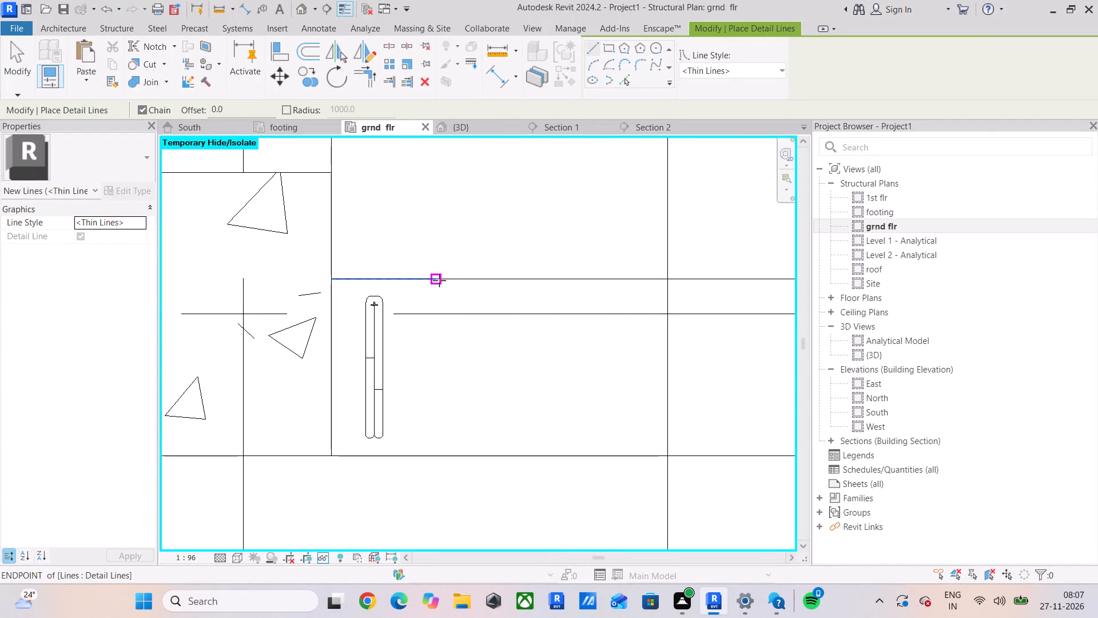
Draw a perpendicular detail line about 180 mm long across the beam from the end of the 150 mm line.
{"action": "left_click", "coordinate": [439, 280]}
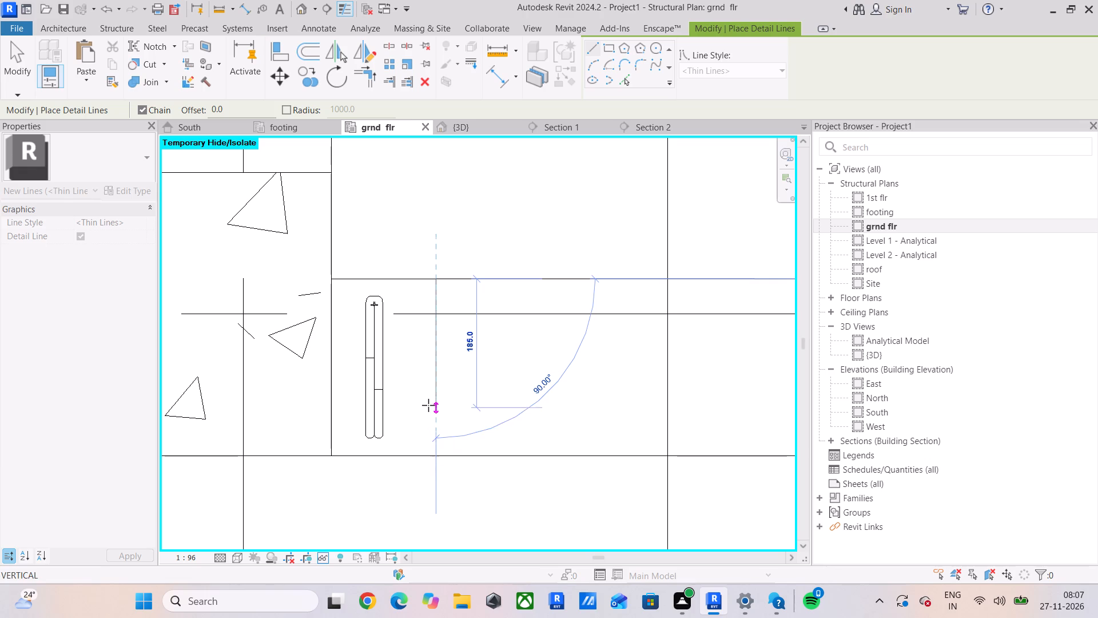
{"action": "left_click", "coordinate": [428, 403]}
{"action": "key", "text": "Escape"}
{"action": "left_click", "coordinate": [334, 283]}
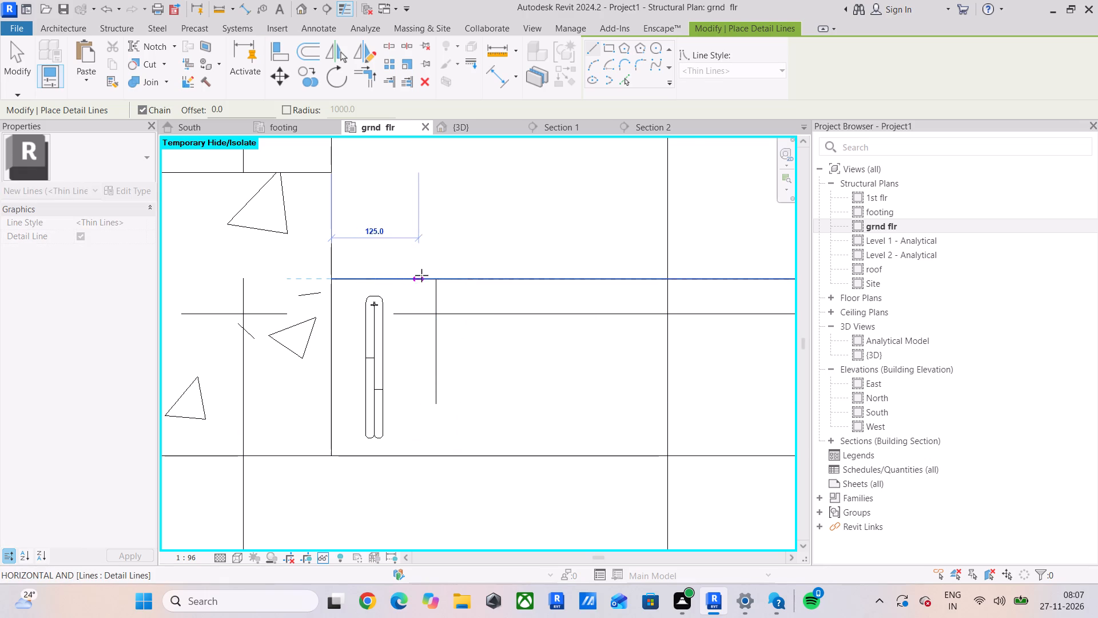
{"action": "key", "text": "Escape"}
{"action": "key", "text": "Escape"}
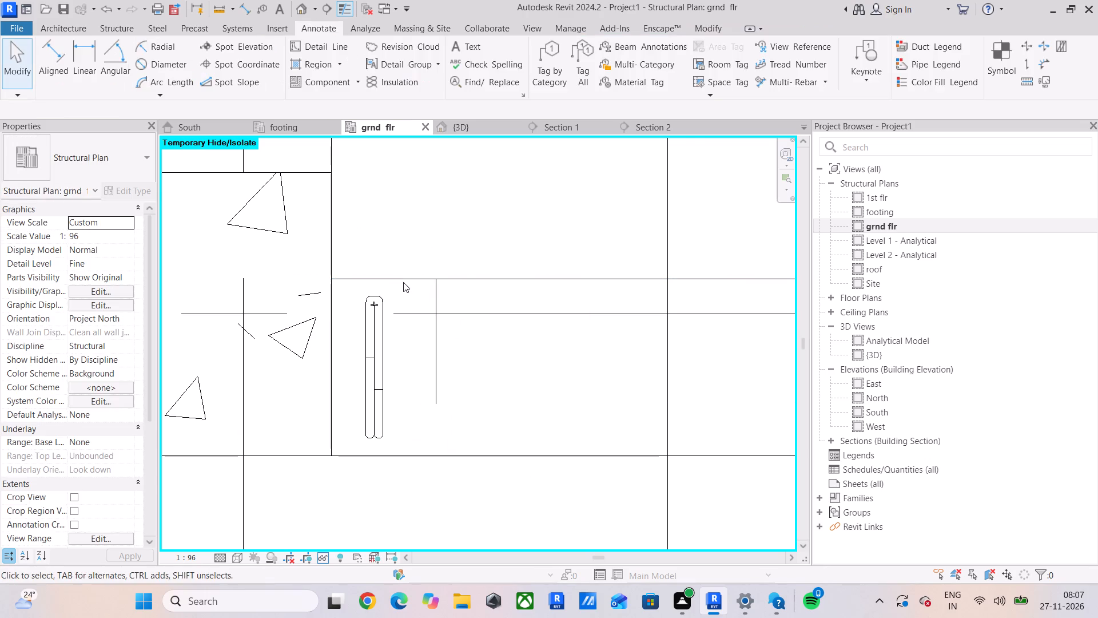
Delete the 150 mm detail line along the beam edge.
{"action": "left_click", "coordinate": [403, 280]}
{"action": "key", "text": "Delete"}
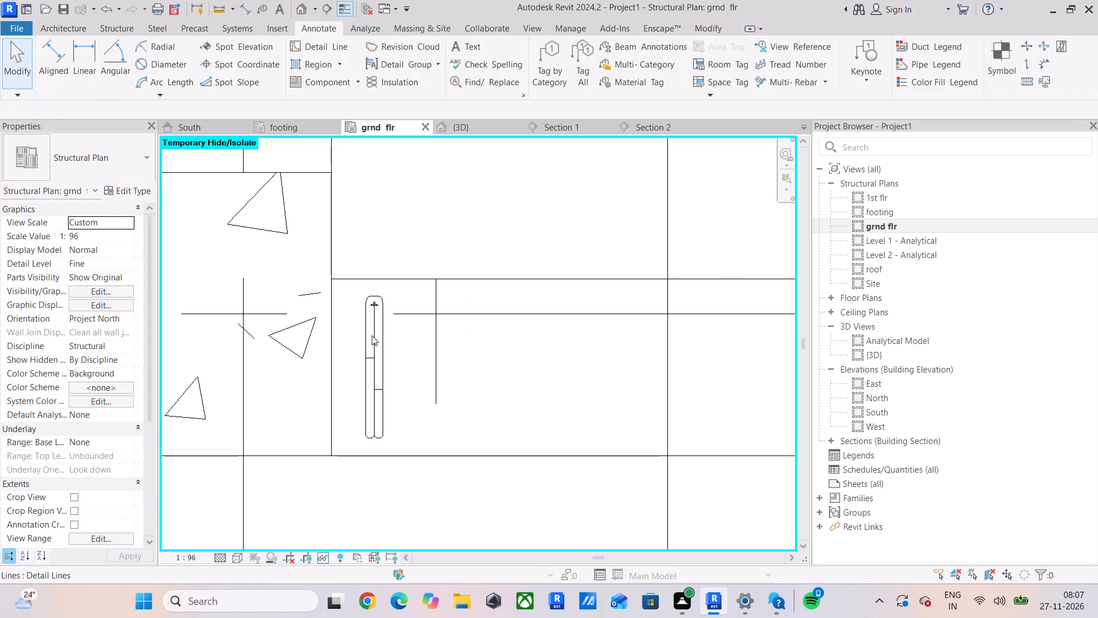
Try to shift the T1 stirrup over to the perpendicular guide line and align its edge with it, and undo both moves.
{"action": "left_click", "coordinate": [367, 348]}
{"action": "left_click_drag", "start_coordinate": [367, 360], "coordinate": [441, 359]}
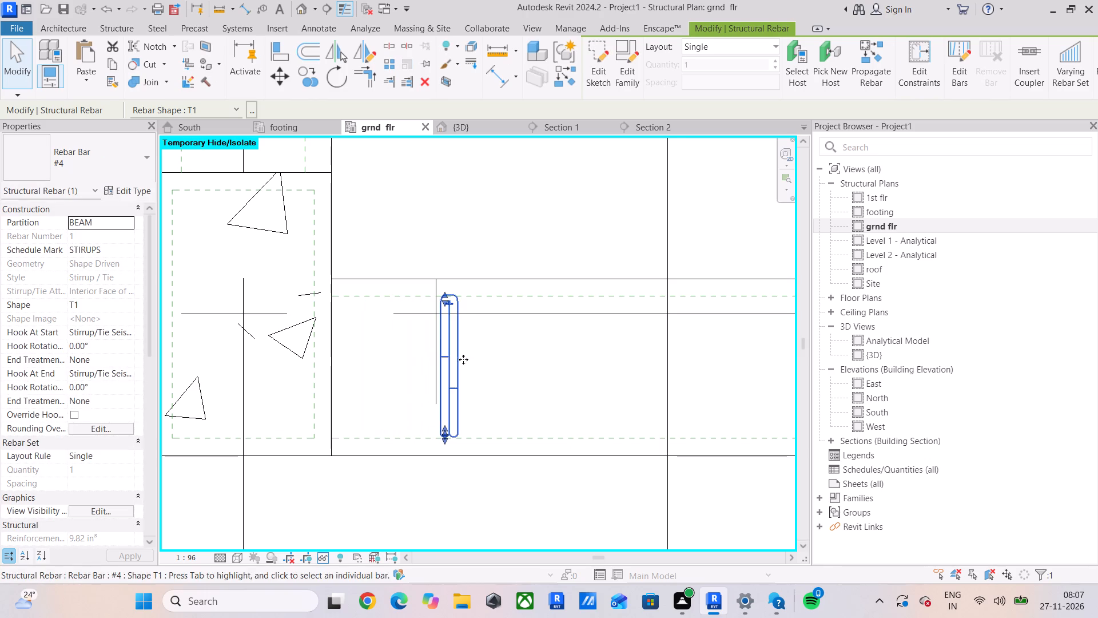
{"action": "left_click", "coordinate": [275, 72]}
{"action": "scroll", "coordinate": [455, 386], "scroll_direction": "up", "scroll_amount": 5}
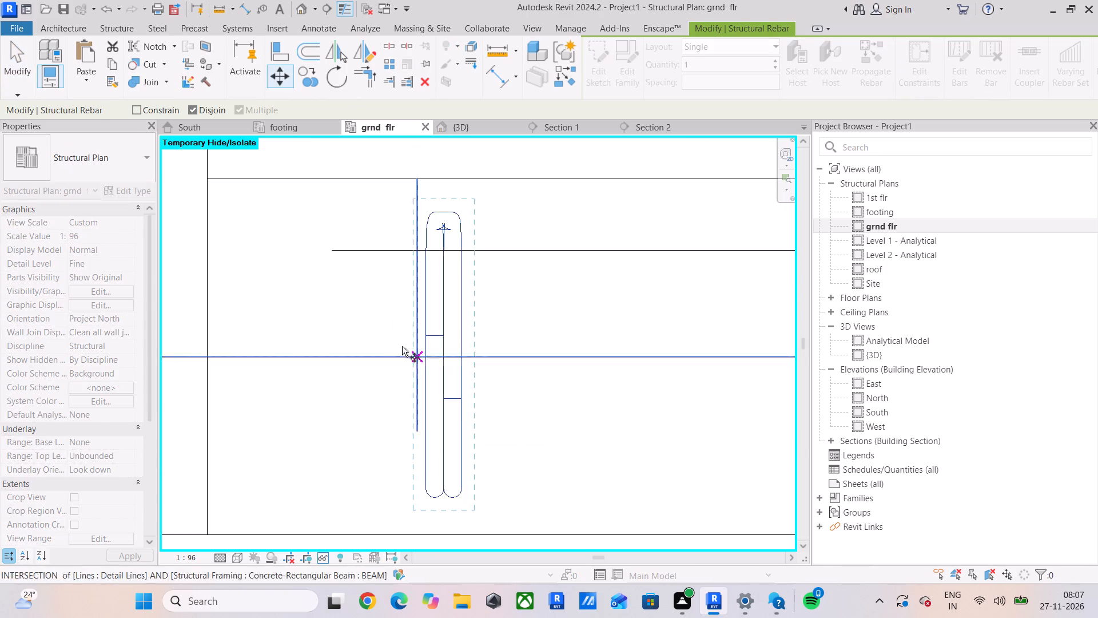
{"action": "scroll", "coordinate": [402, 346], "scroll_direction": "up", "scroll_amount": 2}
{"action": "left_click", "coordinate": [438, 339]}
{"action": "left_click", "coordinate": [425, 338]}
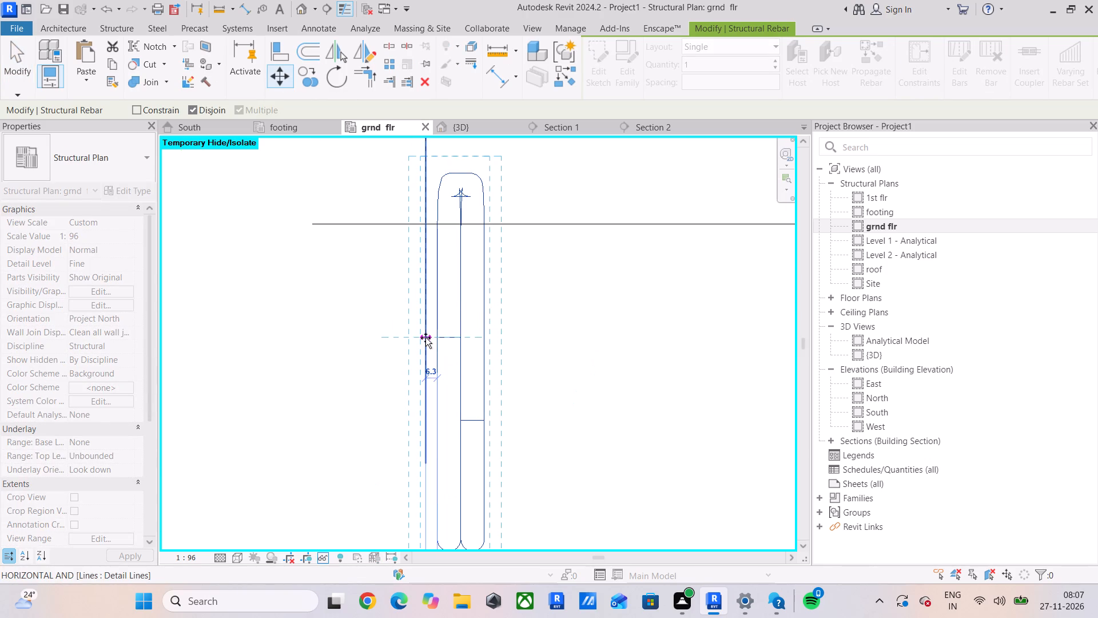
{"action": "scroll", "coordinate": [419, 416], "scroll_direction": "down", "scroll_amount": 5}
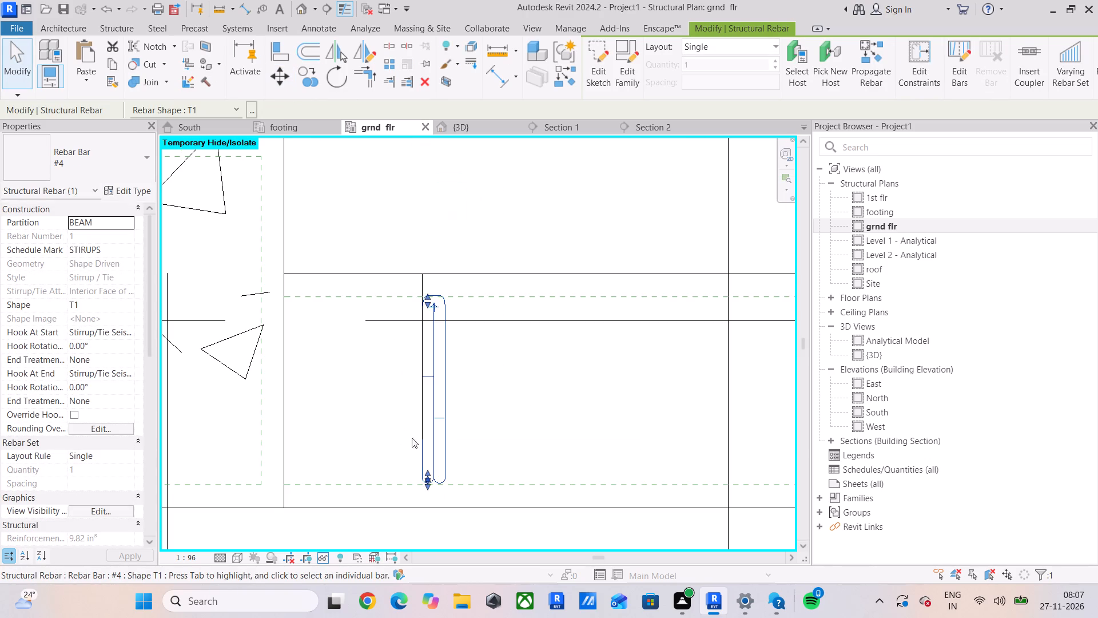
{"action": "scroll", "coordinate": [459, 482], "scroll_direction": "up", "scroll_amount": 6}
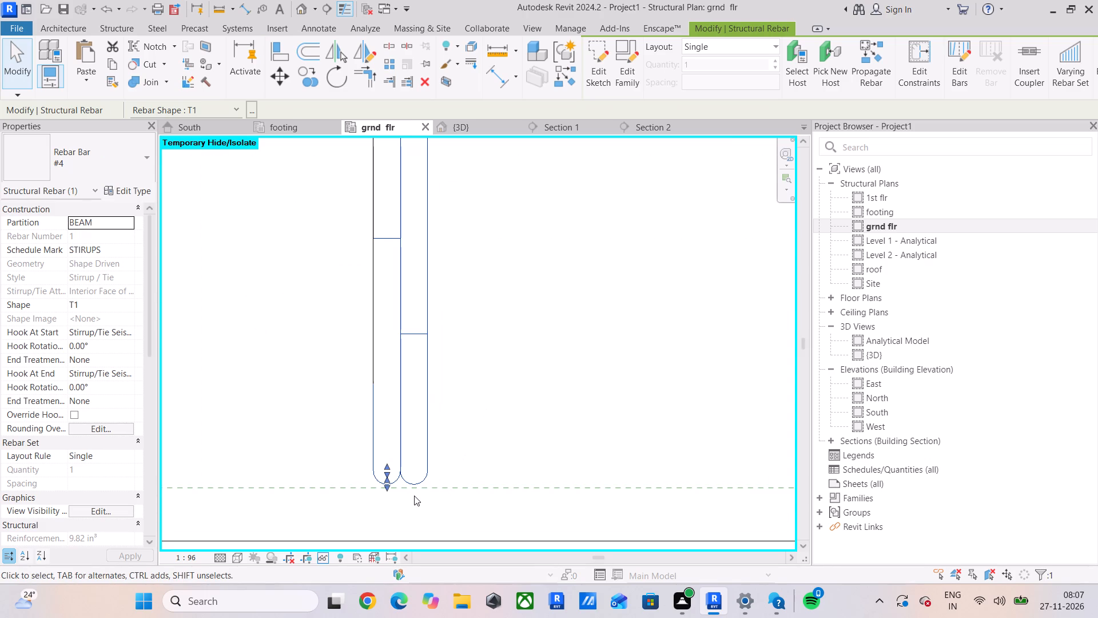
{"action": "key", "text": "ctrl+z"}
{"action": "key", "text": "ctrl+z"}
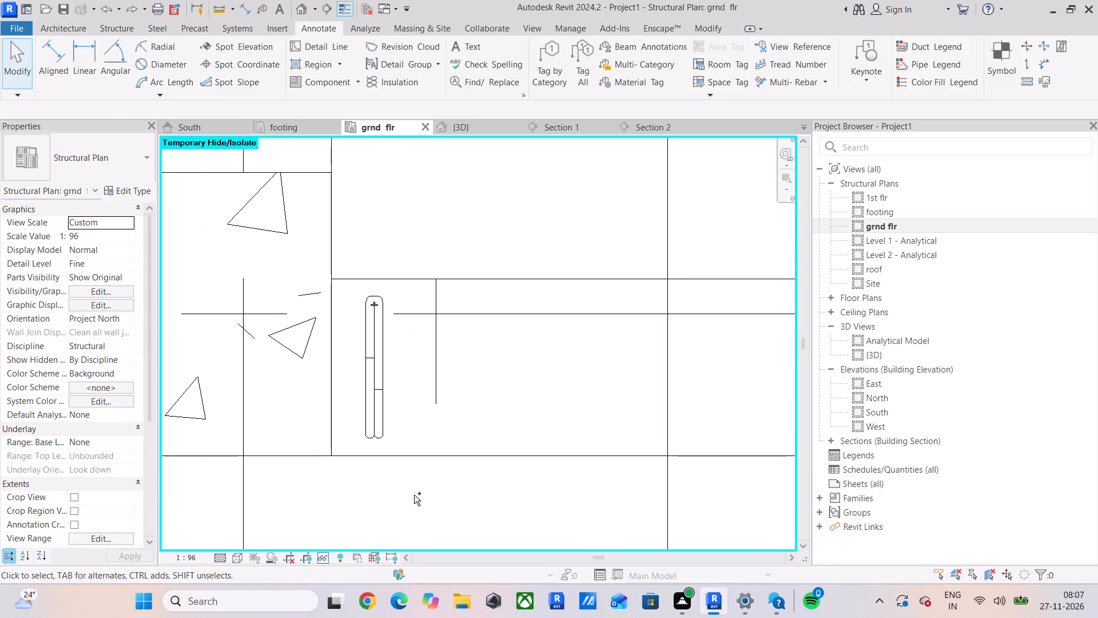
Move the T1 stirrup along the beam so its column-side edge lies on the perpendicular guide line.
{"action": "left_click", "coordinate": [380, 367]}
{"action": "scroll", "coordinate": [383, 425], "scroll_direction": "up", "scroll_amount": 5}
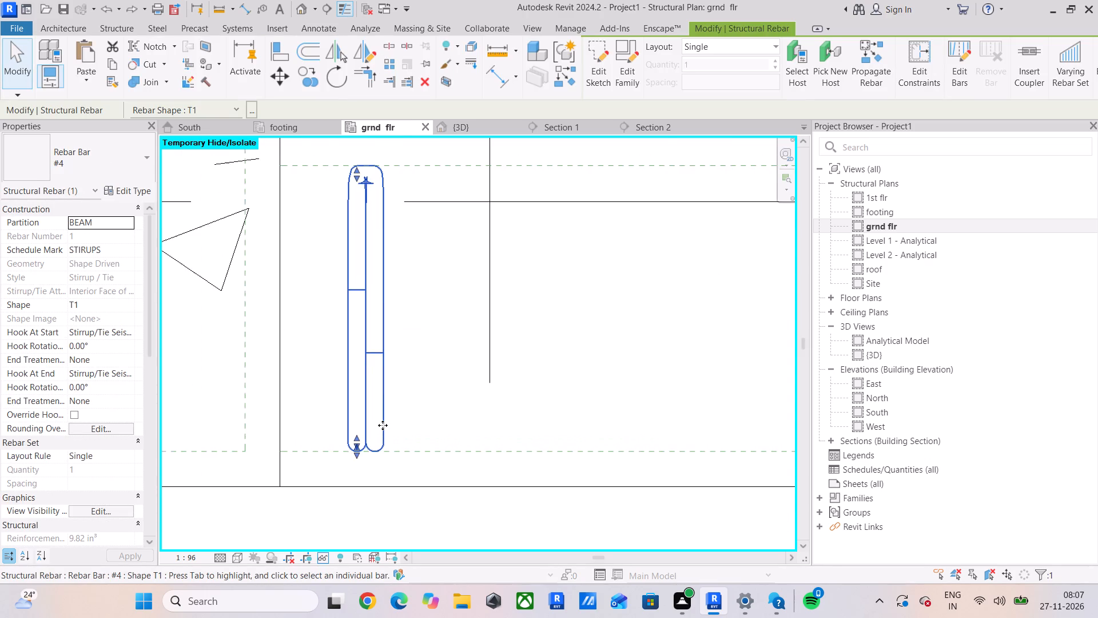
{"action": "middle_click_drag", "start_coordinate": [383, 425], "coordinate": [376, 458]}
{"action": "left_click", "coordinate": [274, 78]}
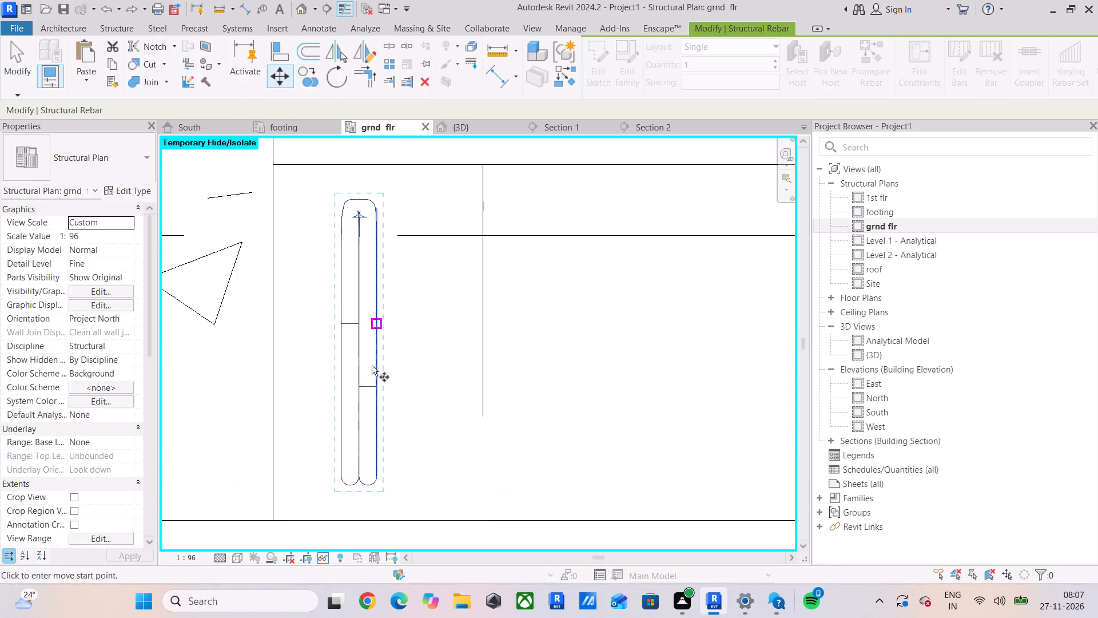
{"action": "scroll", "coordinate": [372, 385], "scroll_direction": "up", "scroll_amount": 3}
{"action": "left_click", "coordinate": [325, 291]}
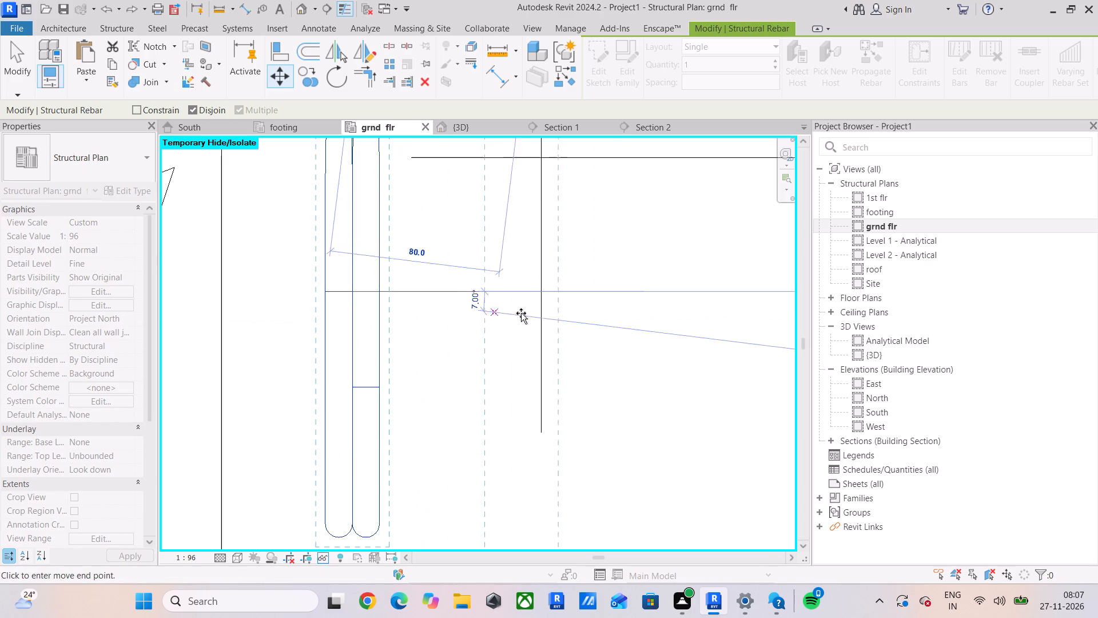
{"action": "left_click", "coordinate": [539, 290]}
{"action": "scroll", "coordinate": [510, 405], "scroll_direction": "down", "scroll_amount": 5}
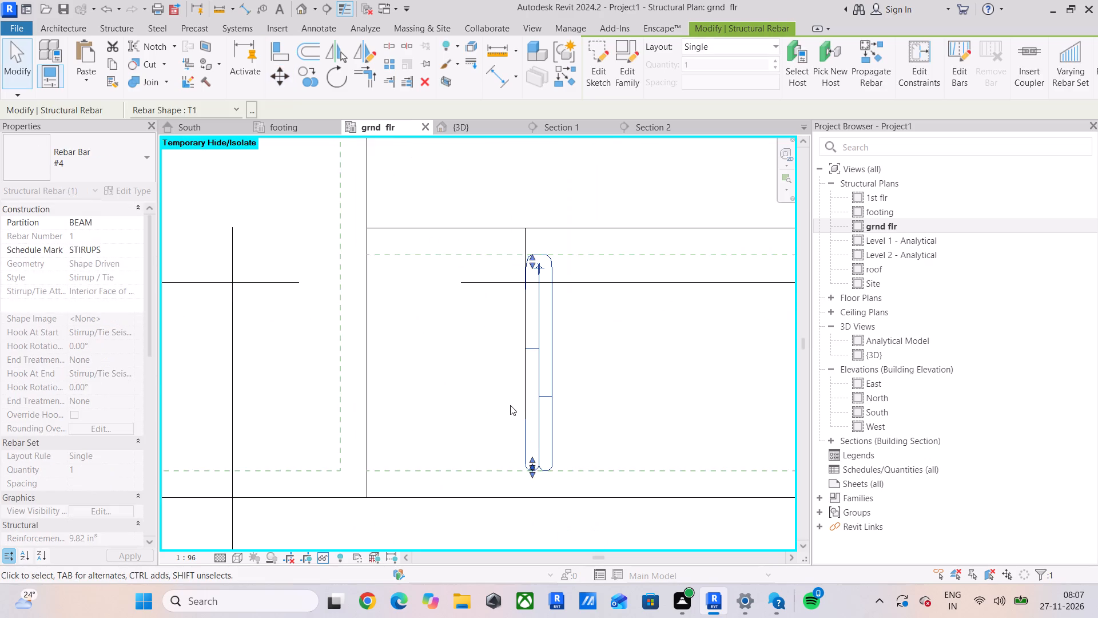
{"action": "key", "text": "Escape"}
Delete the perpendicular guide line across the beam.
{"action": "left_click", "coordinate": [524, 240]}
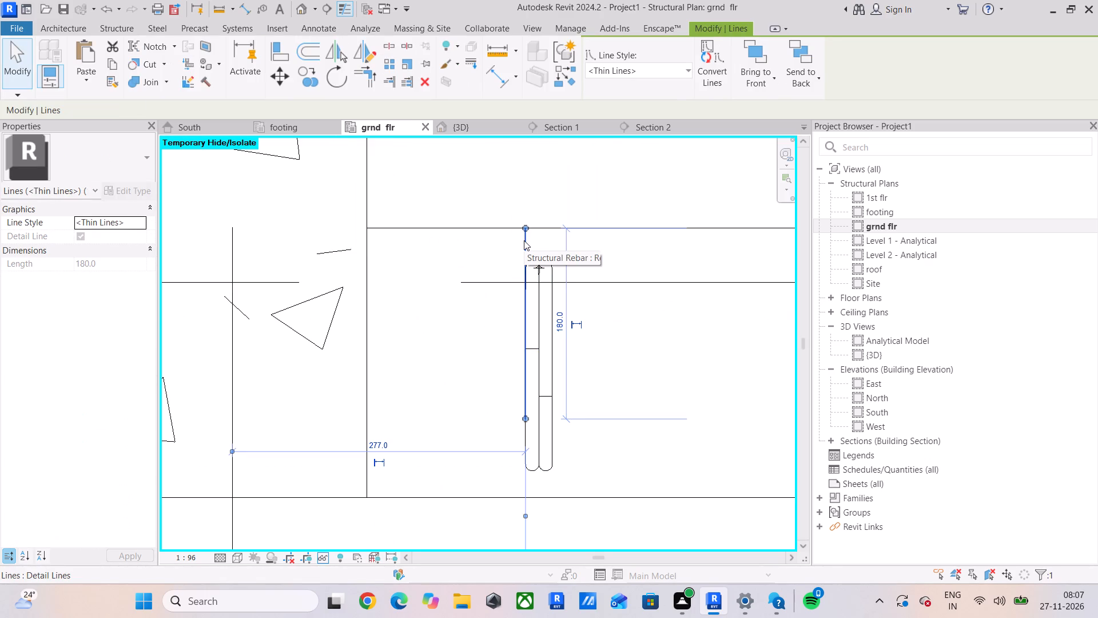
{"action": "key", "text": "Delete"}
Copy the T1 stirrup with multiple copies, placing the first five at 150 mm spacing along the beam away from the grid A column.
{"action": "left_click", "coordinate": [529, 323]}
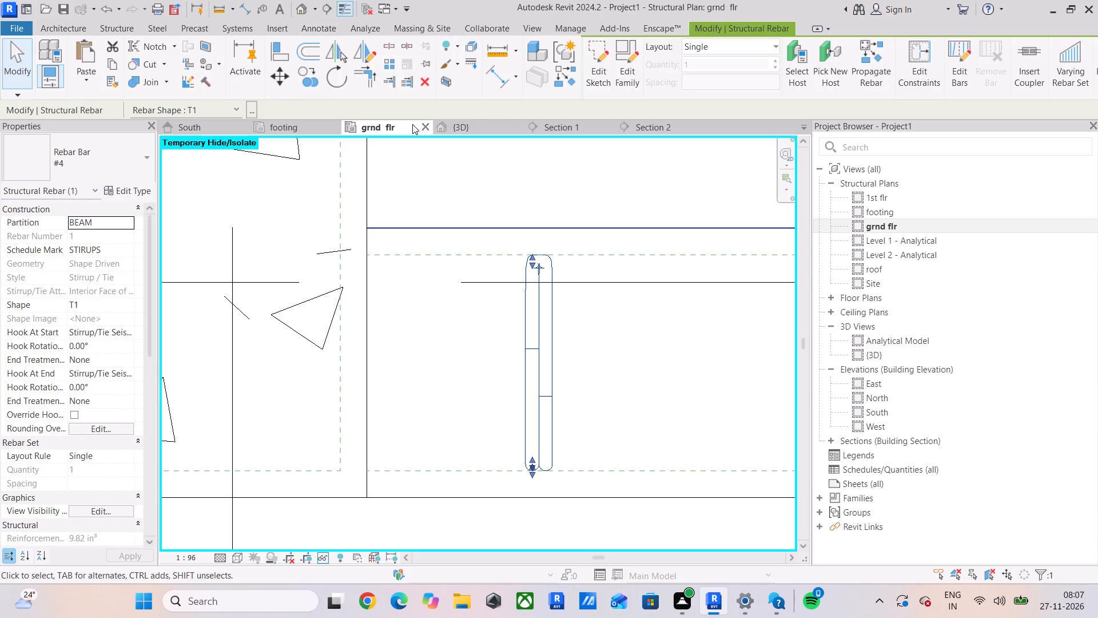
{"action": "left_click_drag", "start_coordinate": [310, 76], "coordinate": [311, 86]}
{"action": "left_click", "coordinate": [366, 360]}
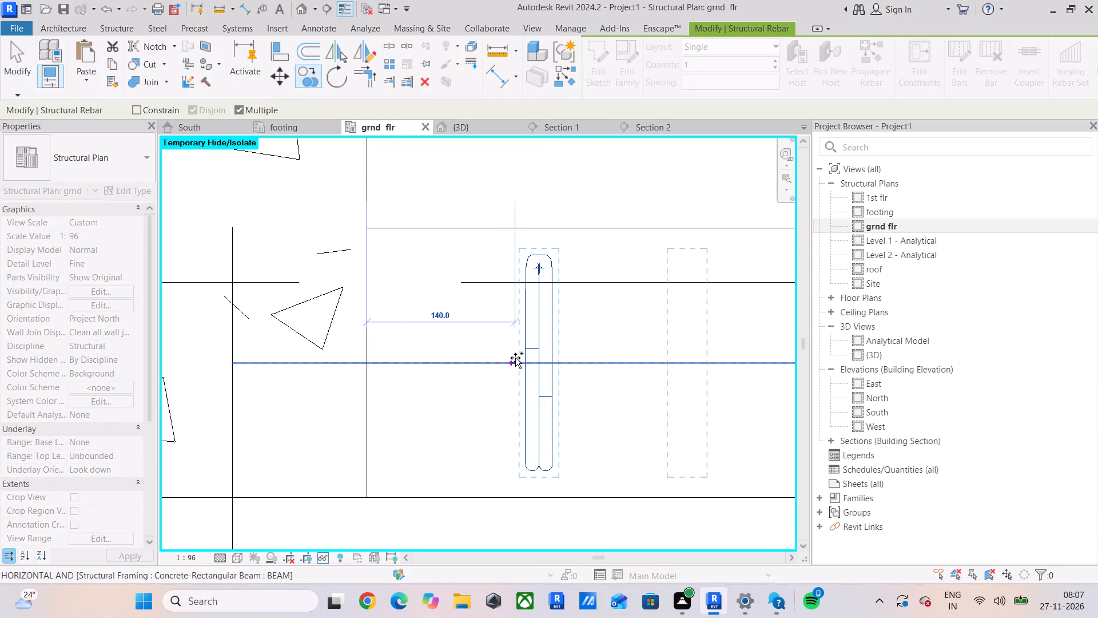
{"action": "left_click", "coordinate": [520, 358]}
{"action": "middle_click_drag", "start_coordinate": [523, 358], "coordinate": [234, 365]}
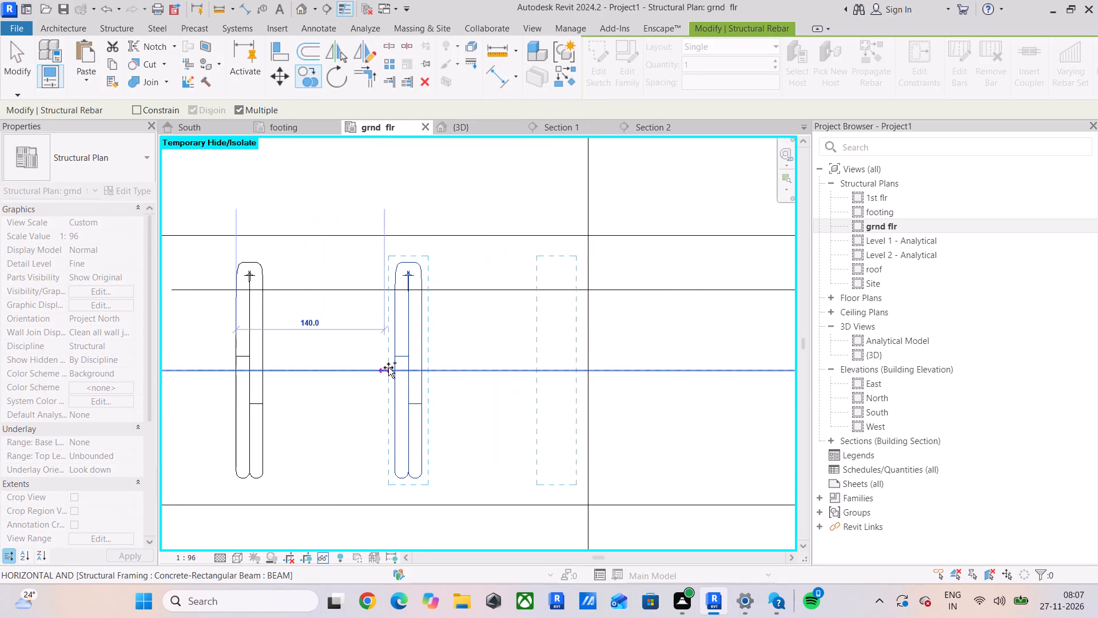
{"action": "left_click", "coordinate": [391, 369]}
{"action": "middle_click_drag", "start_coordinate": [434, 372], "coordinate": [246, 373]}
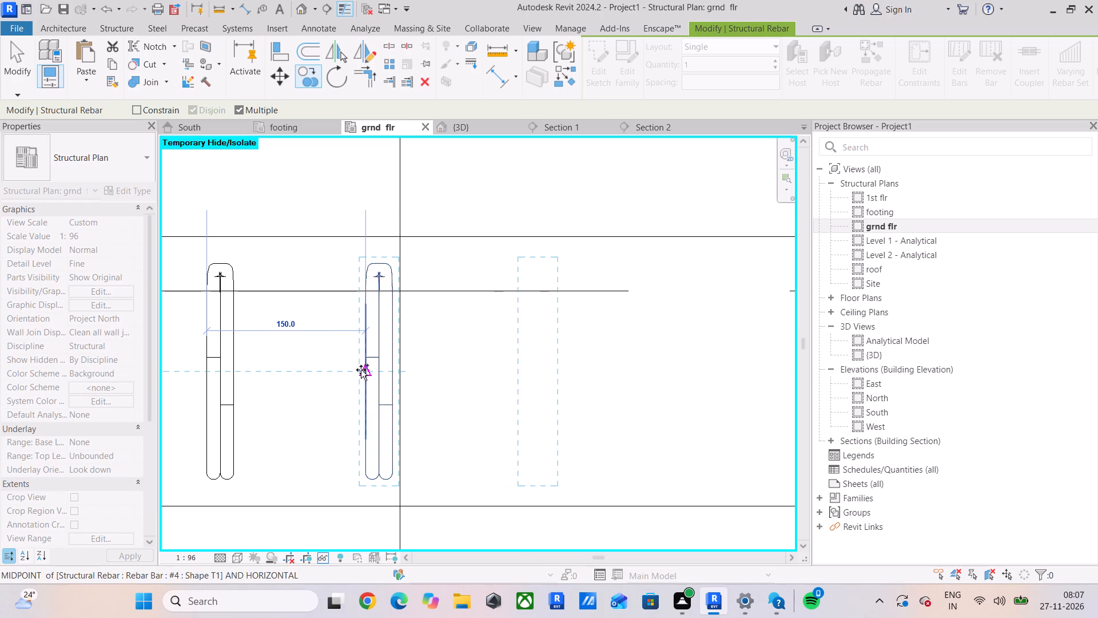
{"action": "left_click", "coordinate": [361, 370]}
{"action": "middle_click_drag", "start_coordinate": [483, 371], "coordinate": [358, 371]}
{"action": "left_click", "coordinate": [399, 370]}
{"action": "middle_click_drag", "start_coordinate": [470, 377], "coordinate": [332, 379]}
{"action": "left_click", "coordinate": [416, 374]}
Place seven more T1 stirrup copies at 150 mm spacing, continuing along the grid 7 beam.
{"action": "middle_click_drag", "start_coordinate": [498, 375], "coordinate": [219, 375]}
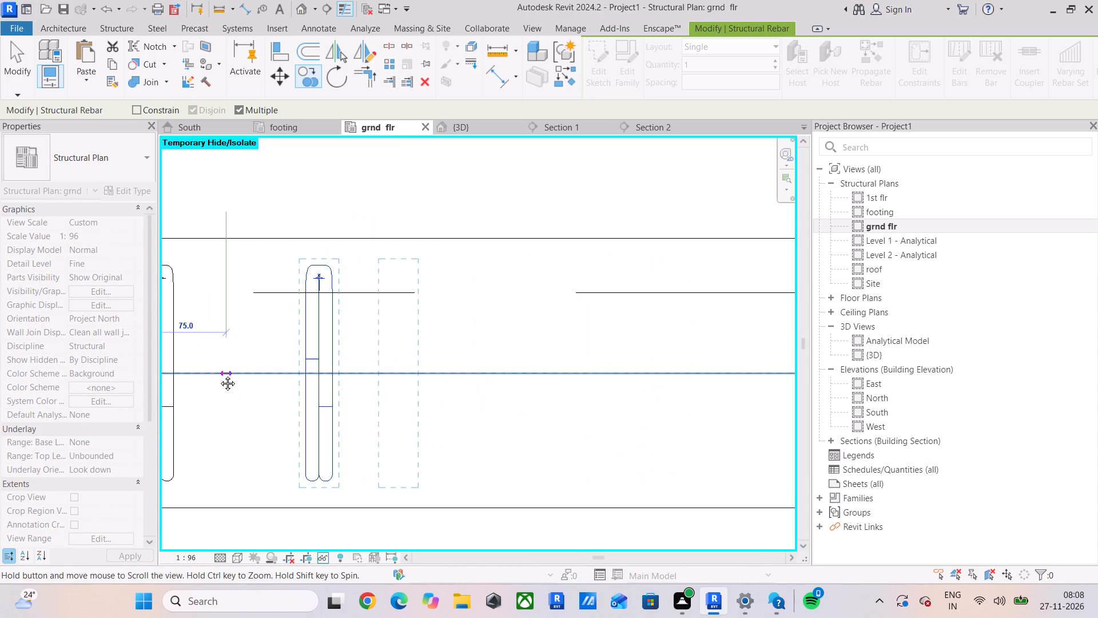
{"action": "middle_click_drag", "start_coordinate": [219, 375], "coordinate": [218, 375]}
{"action": "left_click_drag", "start_coordinate": [301, 373], "coordinate": [308, 376]}
{"action": "middle_click_drag", "start_coordinate": [440, 383], "coordinate": [395, 378]}
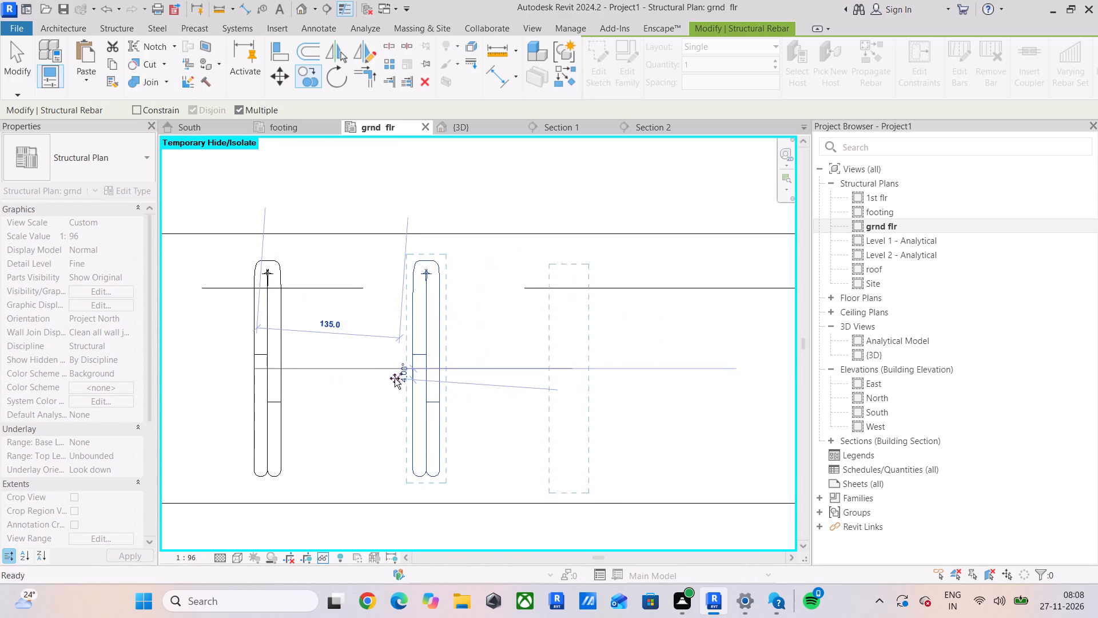
{"action": "left_click", "coordinate": [410, 370]}
{"action": "middle_click_drag", "start_coordinate": [475, 376], "coordinate": [270, 376]}
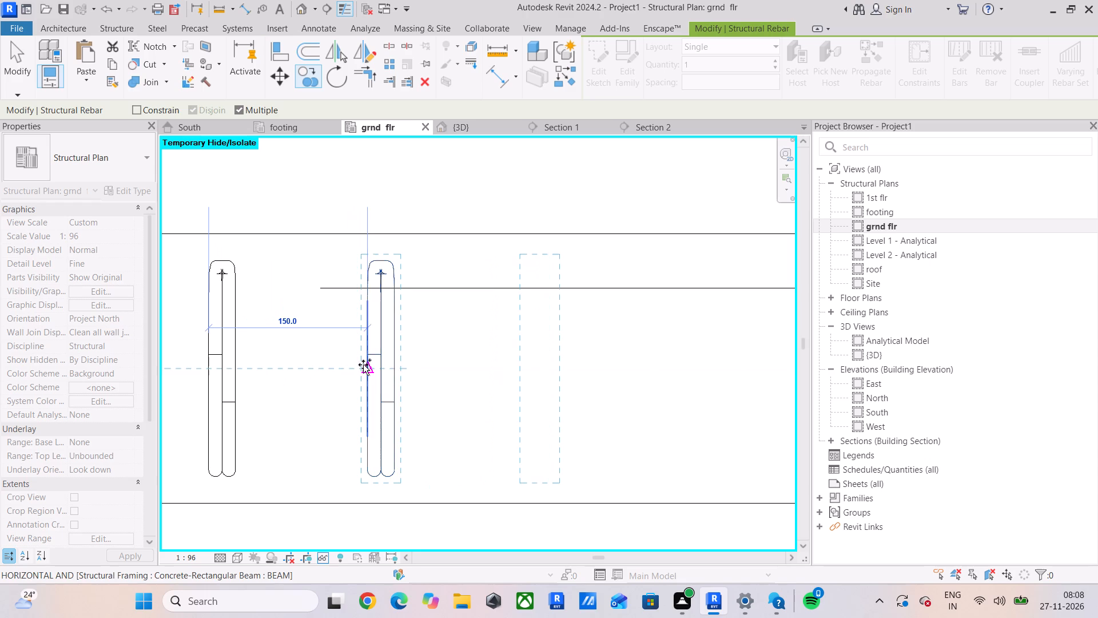
{"action": "left_click_drag", "start_coordinate": [363, 365], "coordinate": [371, 366]}
{"action": "middle_click_drag", "start_coordinate": [463, 367], "coordinate": [271, 371]}
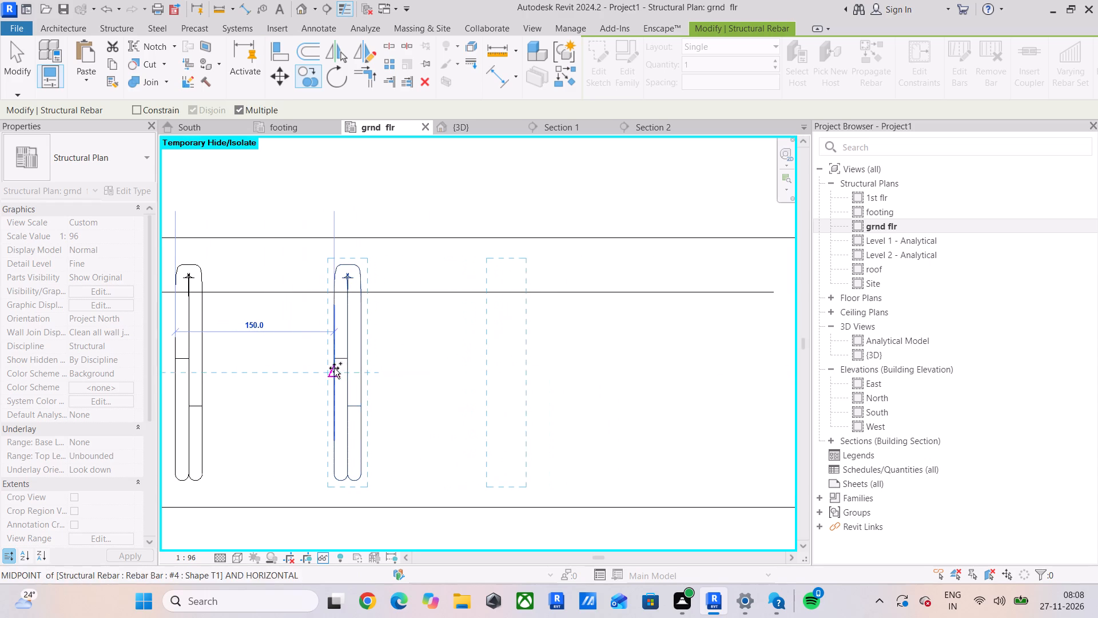
{"action": "left_click", "coordinate": [334, 368]}
{"action": "middle_click_drag", "start_coordinate": [439, 370], "coordinate": [299, 370]}
{"action": "left_click", "coordinate": [348, 374]}
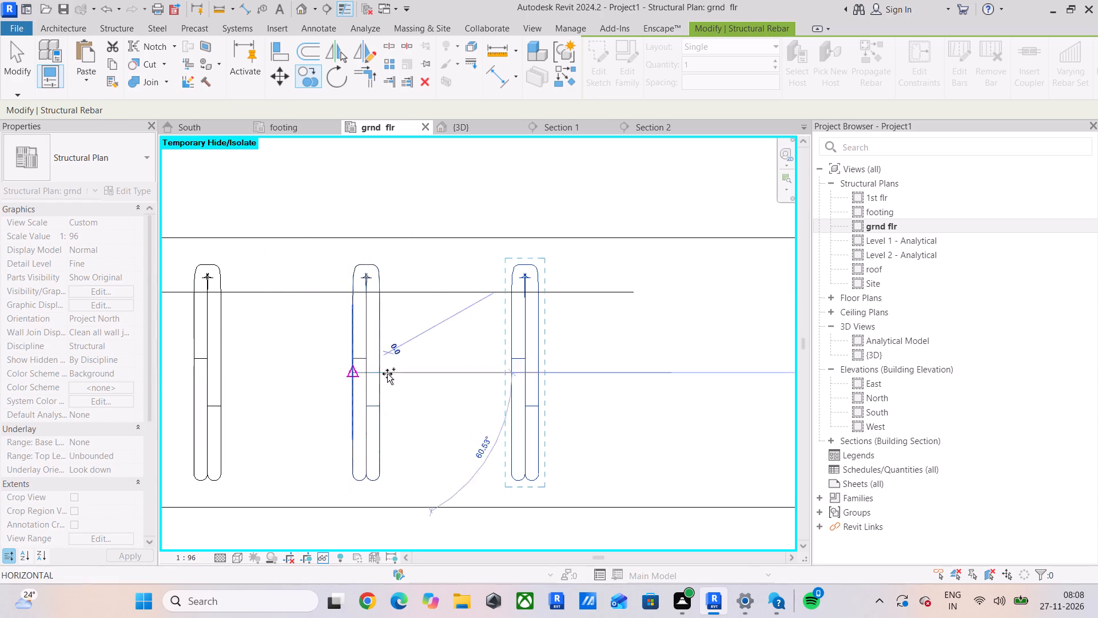
{"action": "left_click", "coordinate": [511, 377]}
{"action": "middle_click_drag", "start_coordinate": [512, 377], "coordinate": [237, 377]}
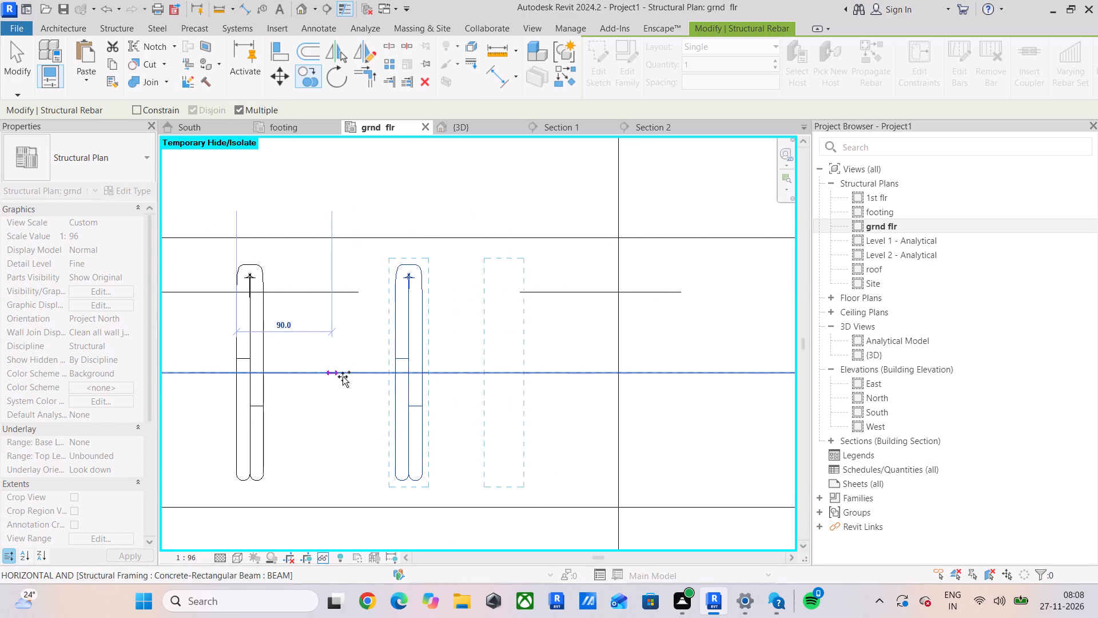
{"action": "left_click", "coordinate": [395, 370]}
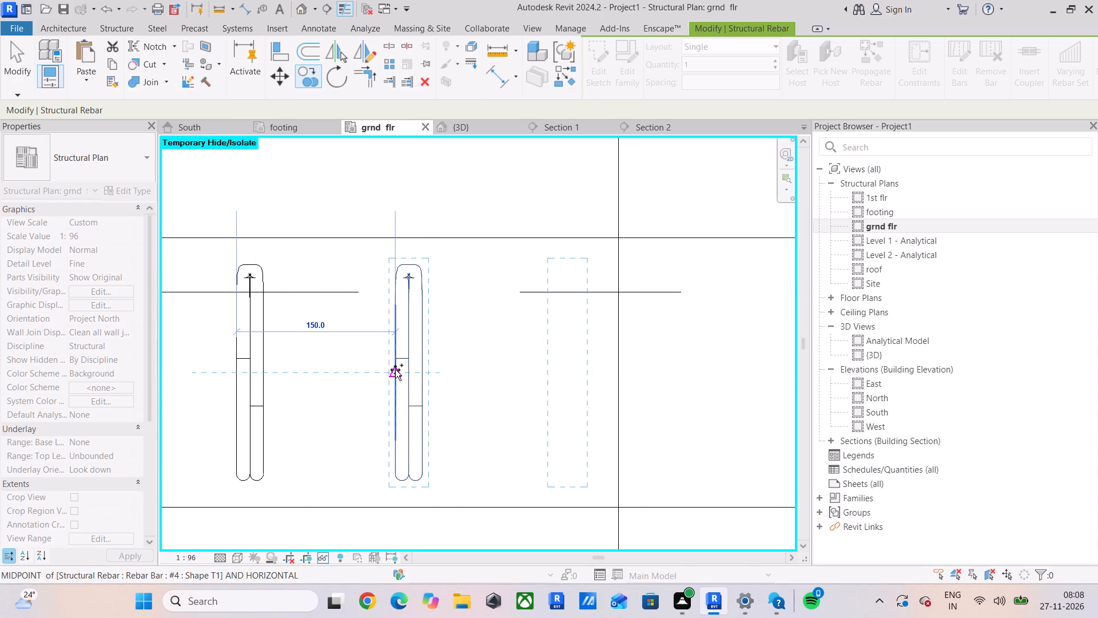
Place six more T1 stirrup copies at 150 mm spacing, continuing along the grid 7 beam away from the grid A column.
{"action": "scroll", "coordinate": [396, 369], "scroll_direction": "down", "scroll_amount": 5}
{"action": "middle_click_drag", "start_coordinate": [396, 369], "coordinate": [164, 417]}
{"action": "scroll", "coordinate": [232, 411], "scroll_direction": "down", "scroll_amount": 4}
{"action": "middle_click_drag", "start_coordinate": [248, 416], "coordinate": [248, 416]}
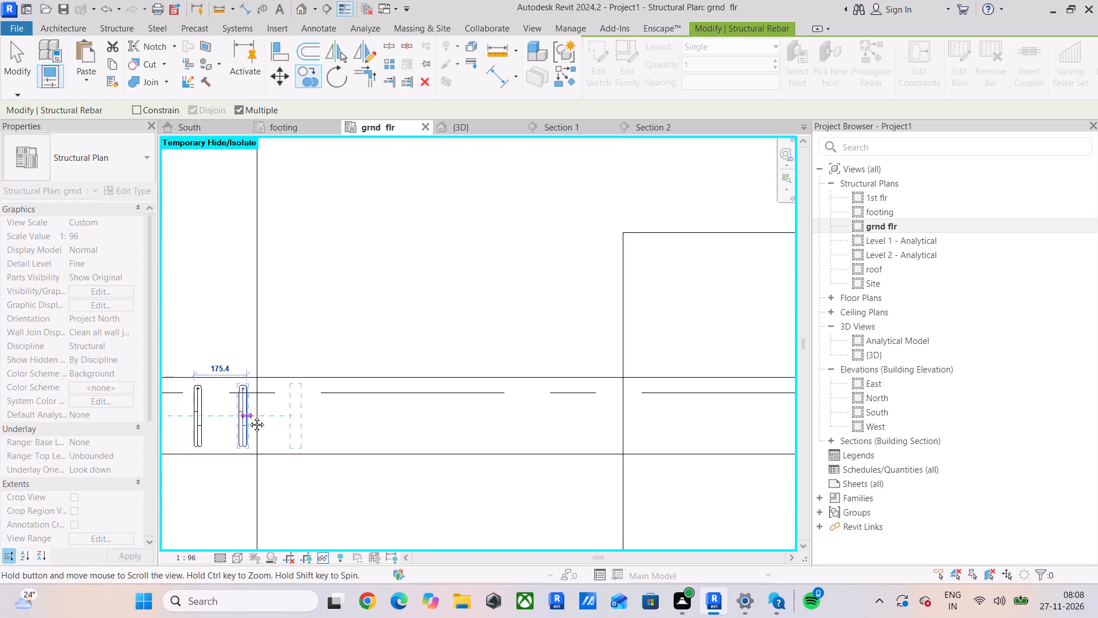
{"action": "middle_click_drag", "start_coordinate": [248, 416], "coordinate": [324, 423]}
{"action": "scroll", "coordinate": [300, 423], "scroll_direction": "up", "scroll_amount": 5}
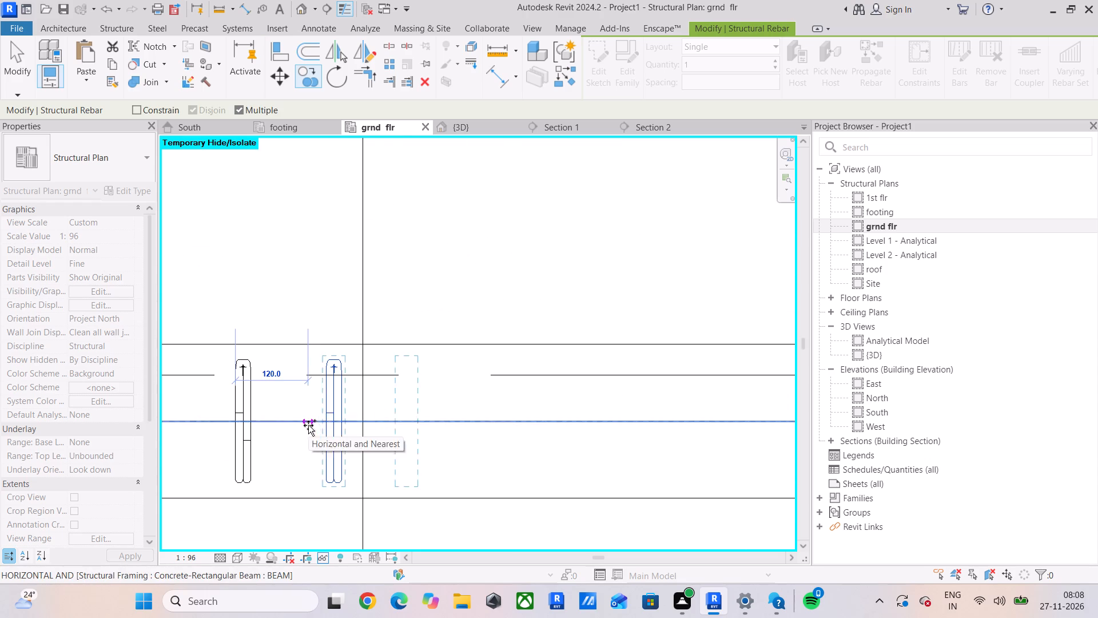
{"action": "left_click", "coordinate": [324, 421]}
{"action": "left_click", "coordinate": [417, 422]}
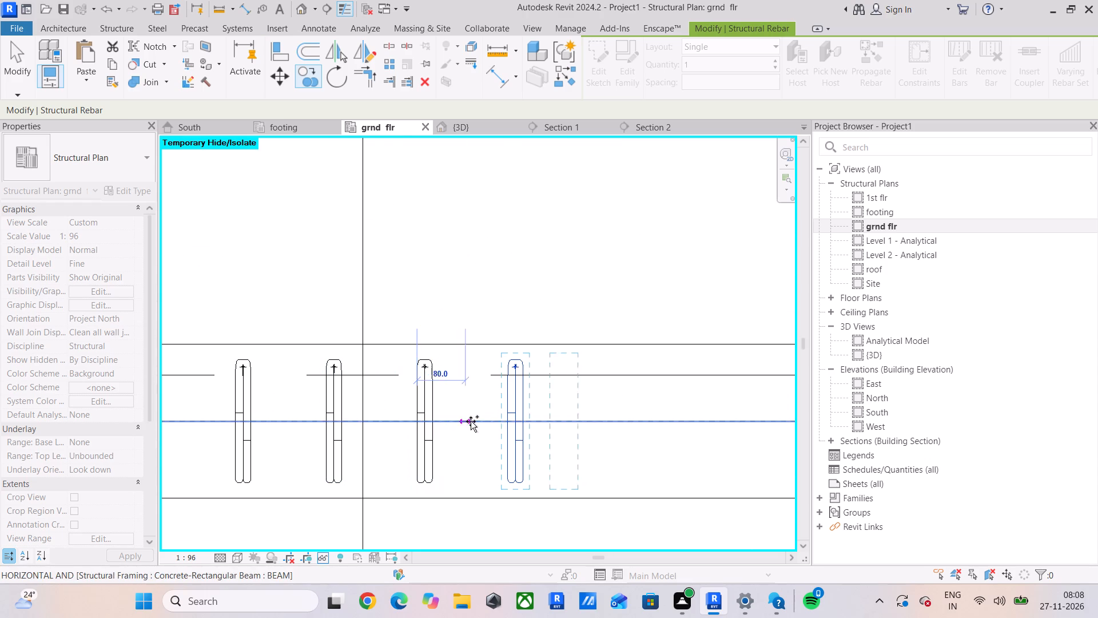
{"action": "left_click", "coordinate": [504, 421]}
{"action": "middle_click_drag", "start_coordinate": [509, 422], "coordinate": [279, 430]}
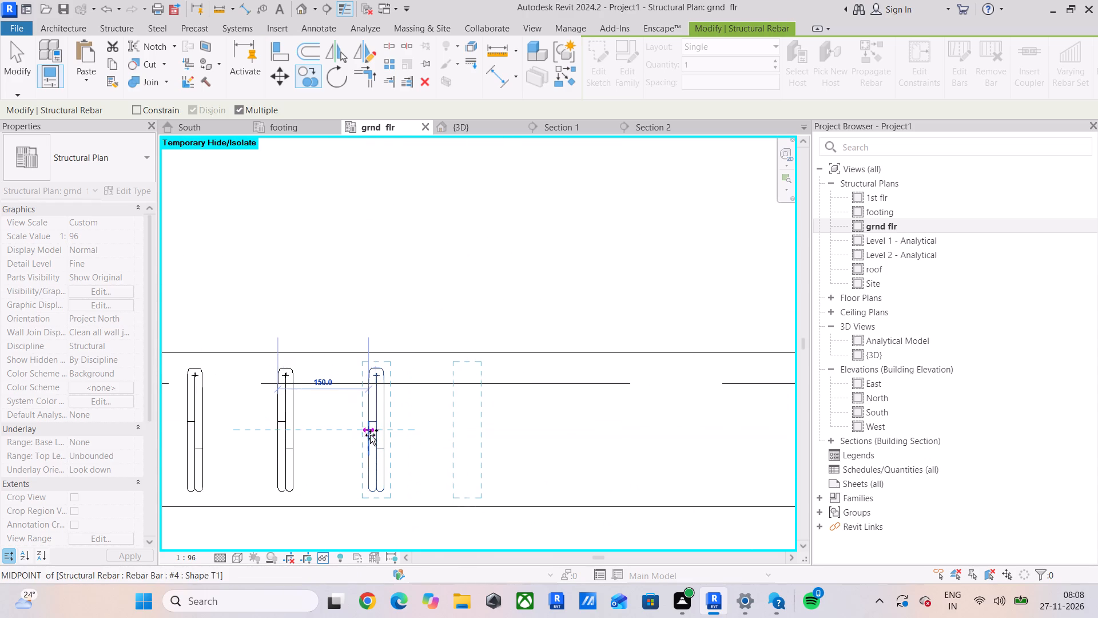
{"action": "left_click", "coordinate": [366, 431]}
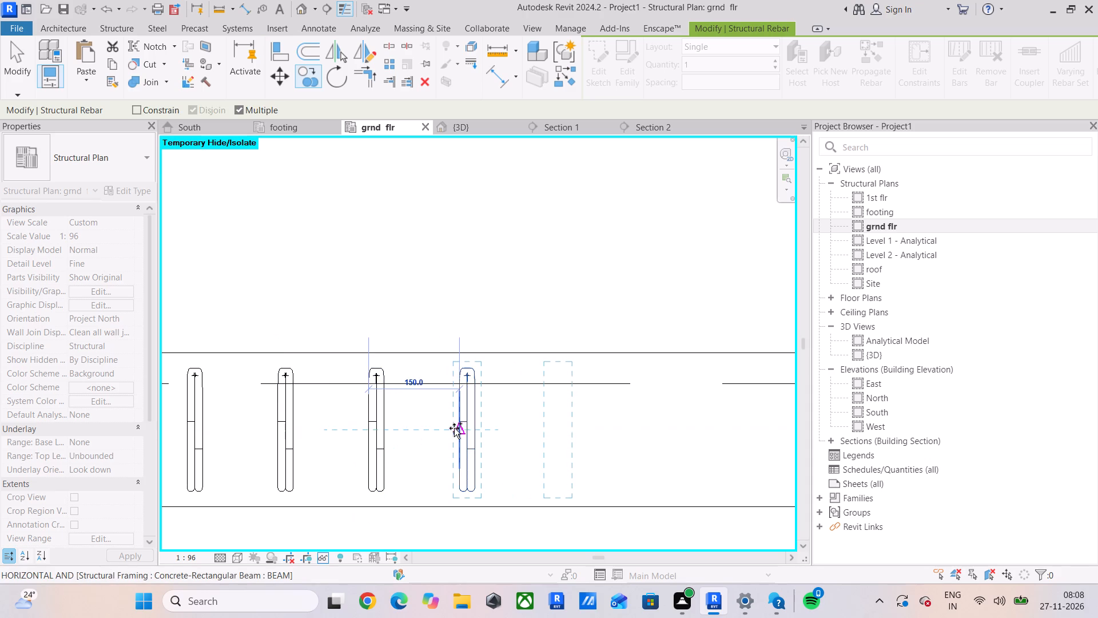
{"action": "left_click", "coordinate": [457, 429]}
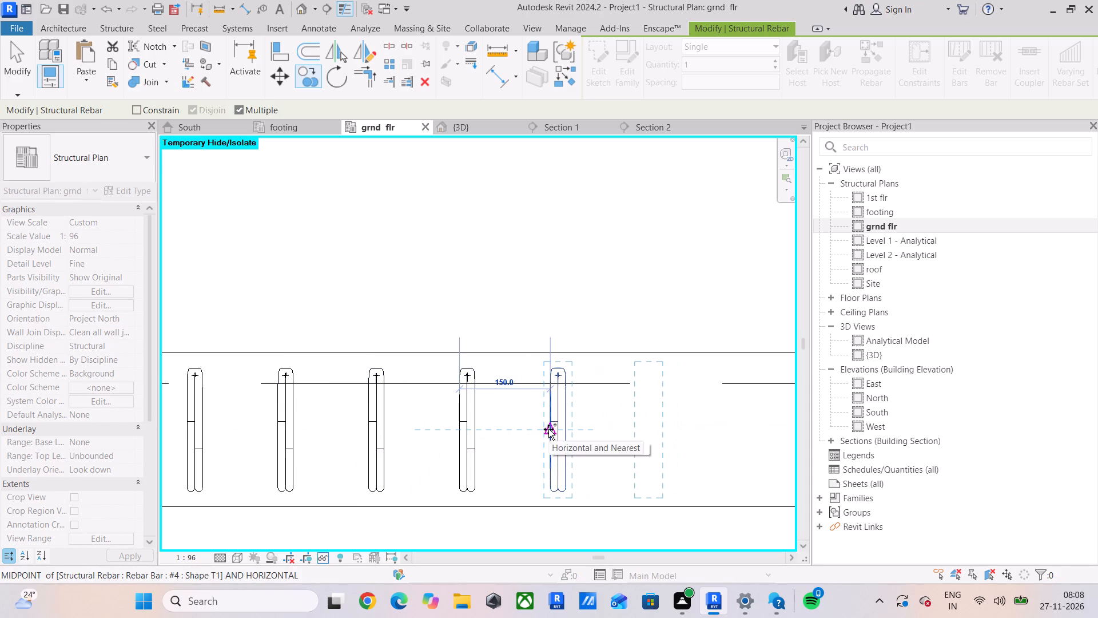
{"action": "left_click", "coordinate": [548, 429]}
Place seven more T1 stirrup copies at 150 mm spacing up to the column at the beam's far end, and finish copying.
{"action": "middle_click_drag", "start_coordinate": [548, 430], "coordinate": [312, 439]}
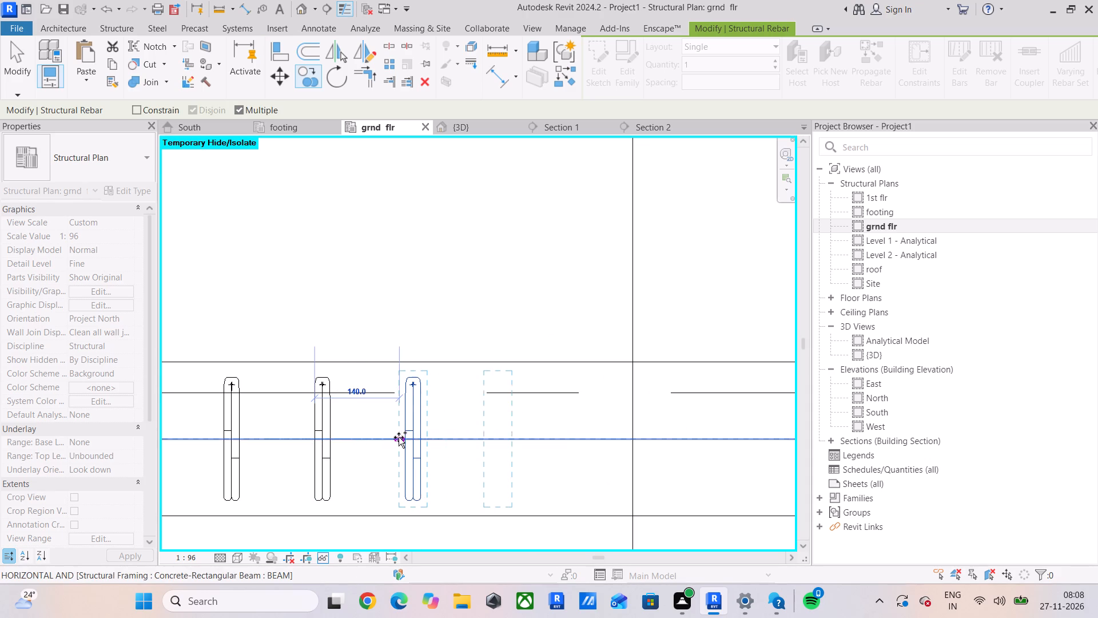
{"action": "left_click", "coordinate": [402, 438]}
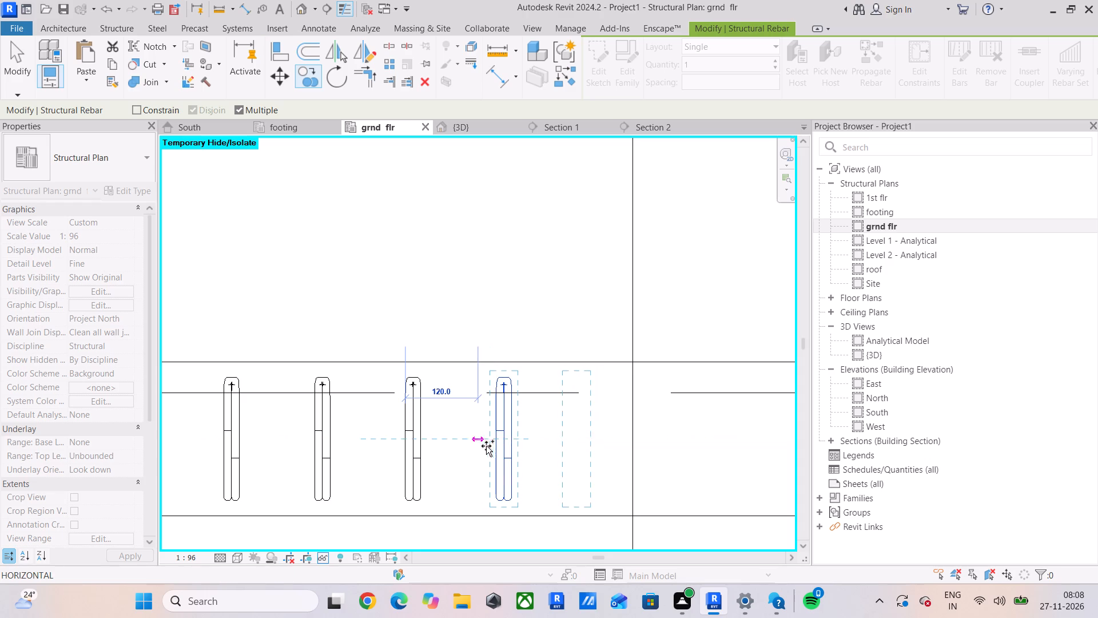
{"action": "scroll", "coordinate": [492, 442], "scroll_direction": "down", "scroll_amount": 3}
{"action": "middle_click_drag", "start_coordinate": [492, 442], "coordinate": [383, 449]}
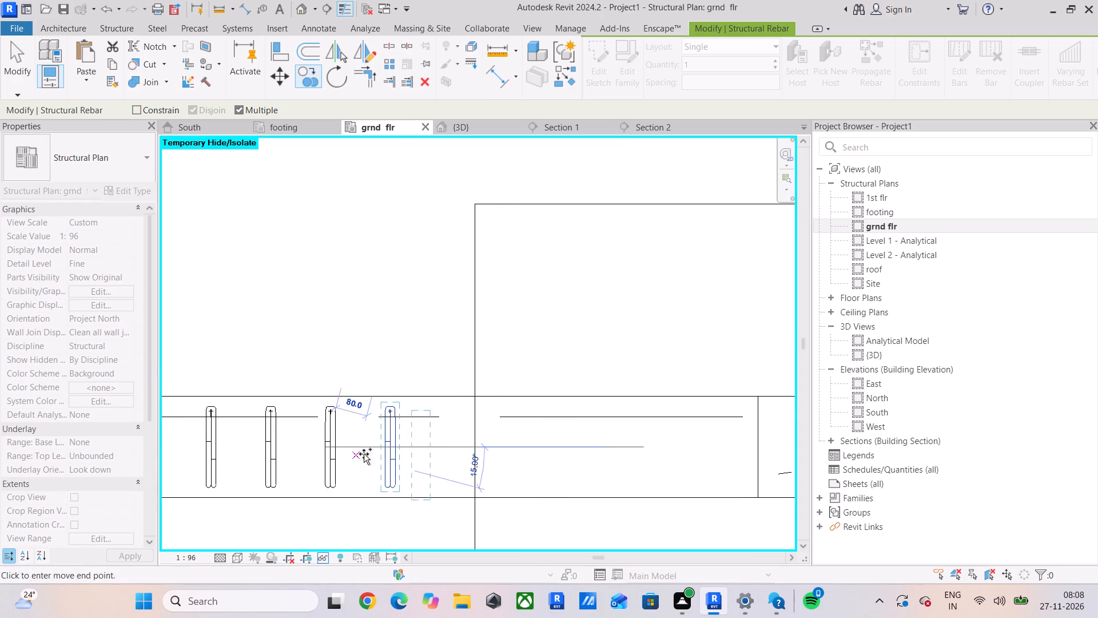
{"action": "scroll", "coordinate": [380, 449], "scroll_direction": "up", "scroll_amount": 3}
{"action": "left_click", "coordinate": [383, 446]}
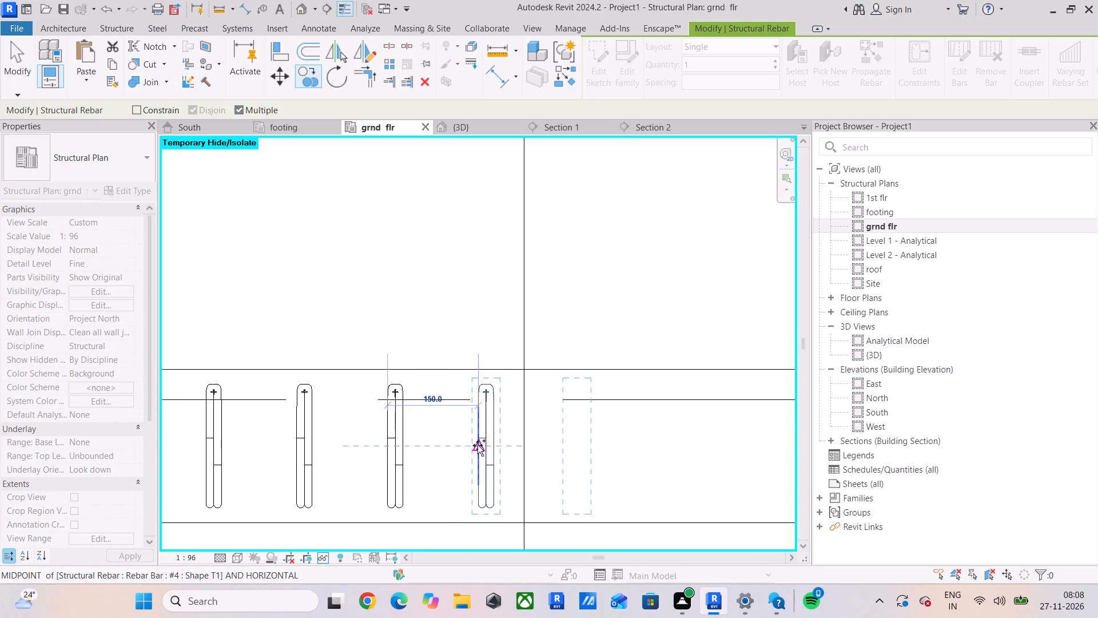
{"action": "left_click", "coordinate": [478, 445]}
{"action": "middle_click_drag", "start_coordinate": [492, 445], "coordinate": [256, 450]}
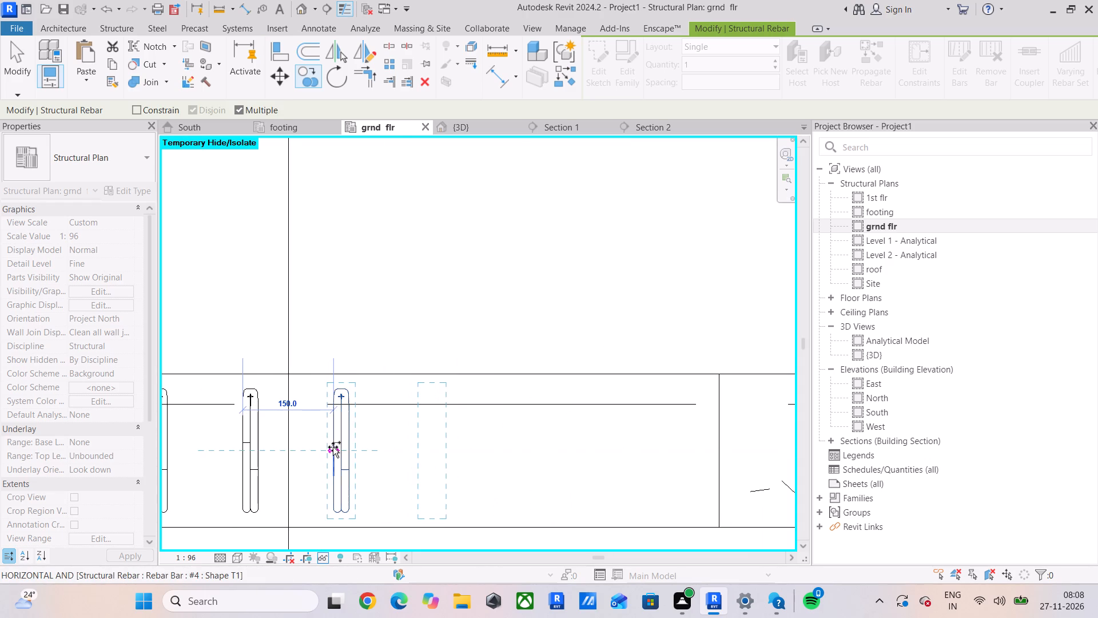
{"action": "left_click", "coordinate": [331, 449]}
{"action": "left_click", "coordinate": [420, 448]}
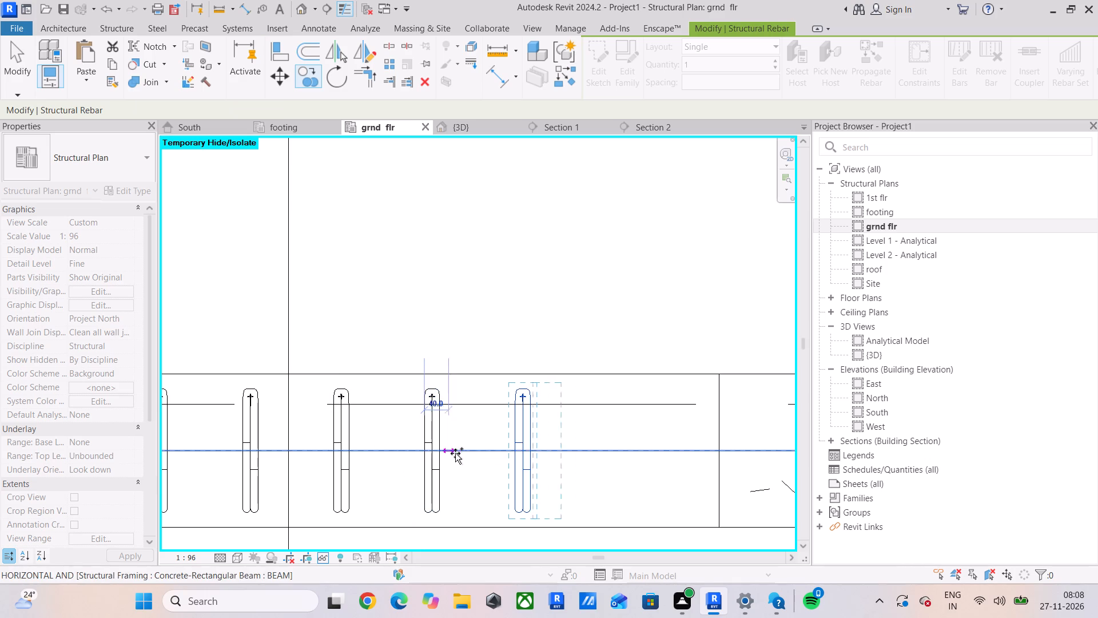
{"action": "left_click", "coordinate": [515, 450]}
{"action": "middle_click_drag", "start_coordinate": [486, 453], "coordinate": [383, 454]}
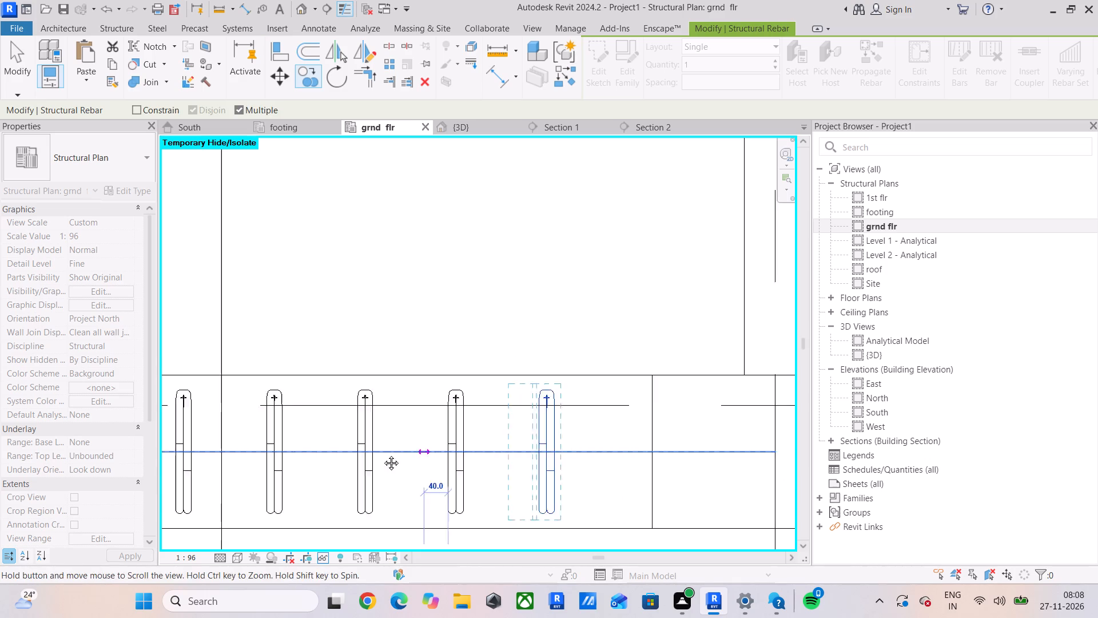
{"action": "middle_click_drag", "start_coordinate": [383, 454], "coordinate": [287, 454]}
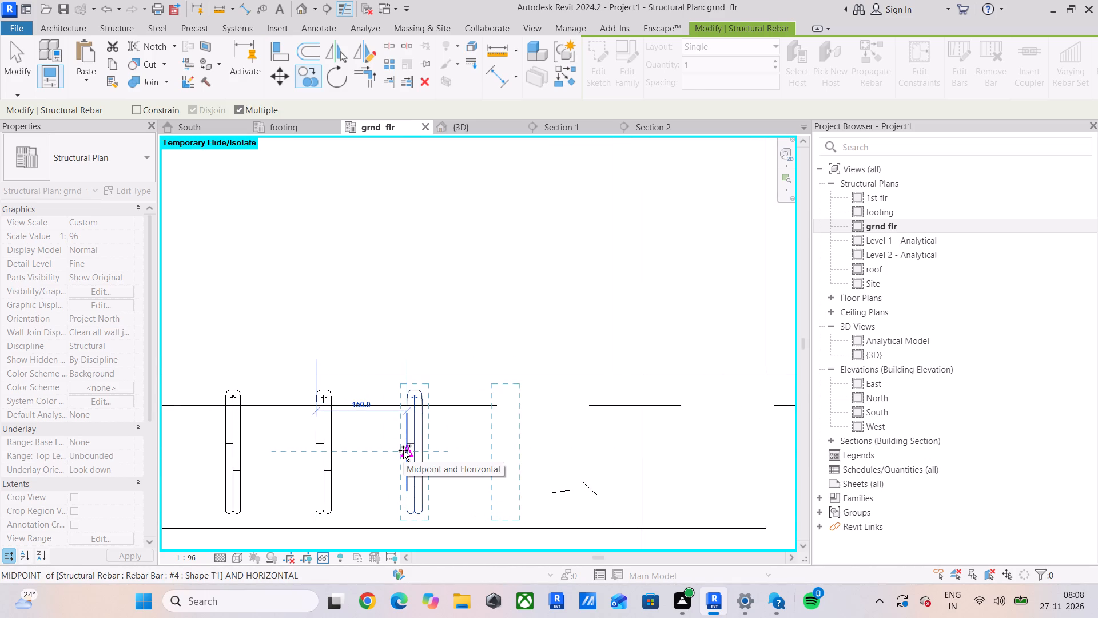
{"action": "left_click", "coordinate": [403, 450]}
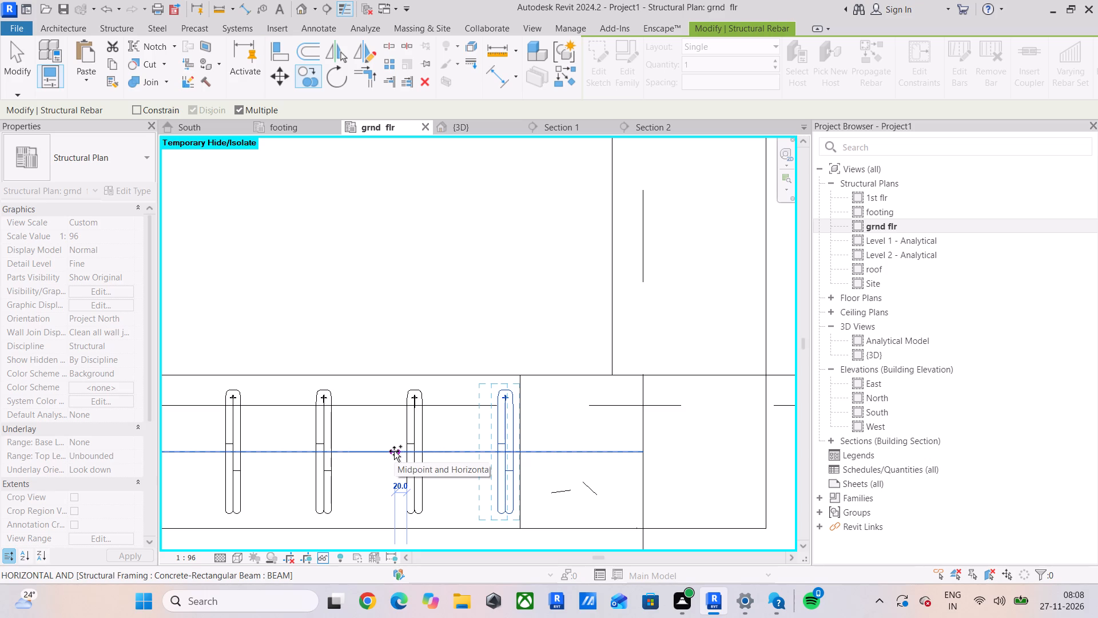
{"action": "key", "text": "Escape"}
{"action": "key", "text": "Escape"}
{"action": "key", "text": "Escape"}
Examine the row of stirrups along the grid 7 beam from the far-end column back to the grid A column.
{"action": "scroll", "coordinate": [305, 476], "scroll_direction": "down", "scroll_amount": 5}
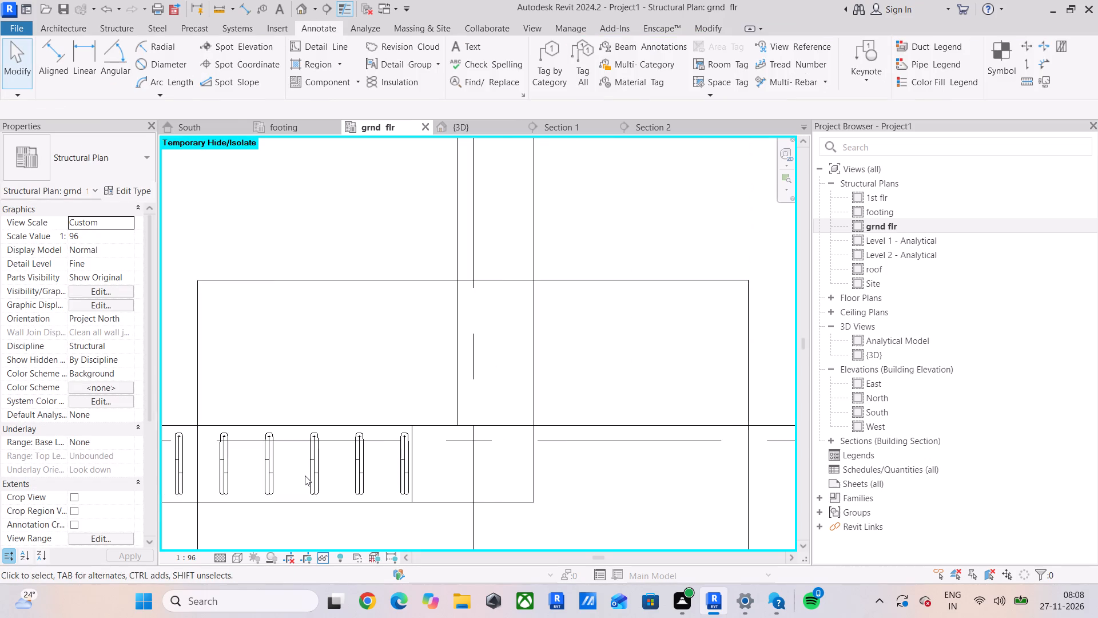
{"action": "middle_click_drag", "start_coordinate": [305, 476], "coordinate": [438, 465]}
{"action": "scroll", "coordinate": [424, 465], "scroll_direction": "down", "scroll_amount": 7}
{"action": "scroll", "coordinate": [305, 490], "scroll_direction": "up", "scroll_amount": 2}
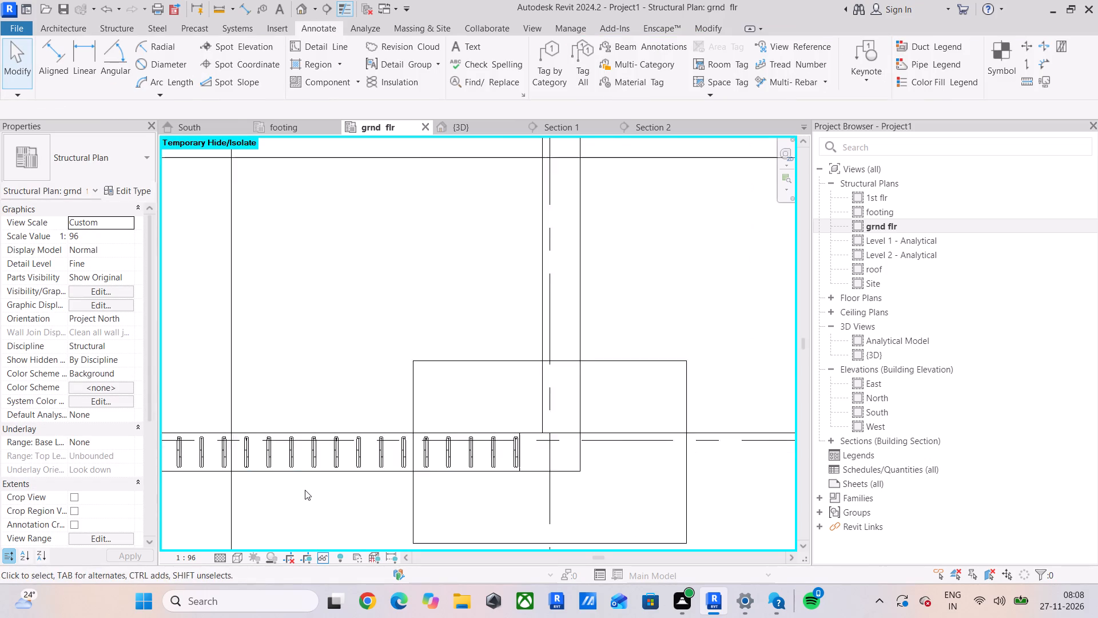
{"action": "scroll", "coordinate": [305, 490], "scroll_direction": "up", "scroll_amount": 1}
{"action": "left_click", "coordinate": [287, 453]}
{"action": "scroll", "coordinate": [287, 452], "scroll_direction": "down", "scroll_amount": 3}
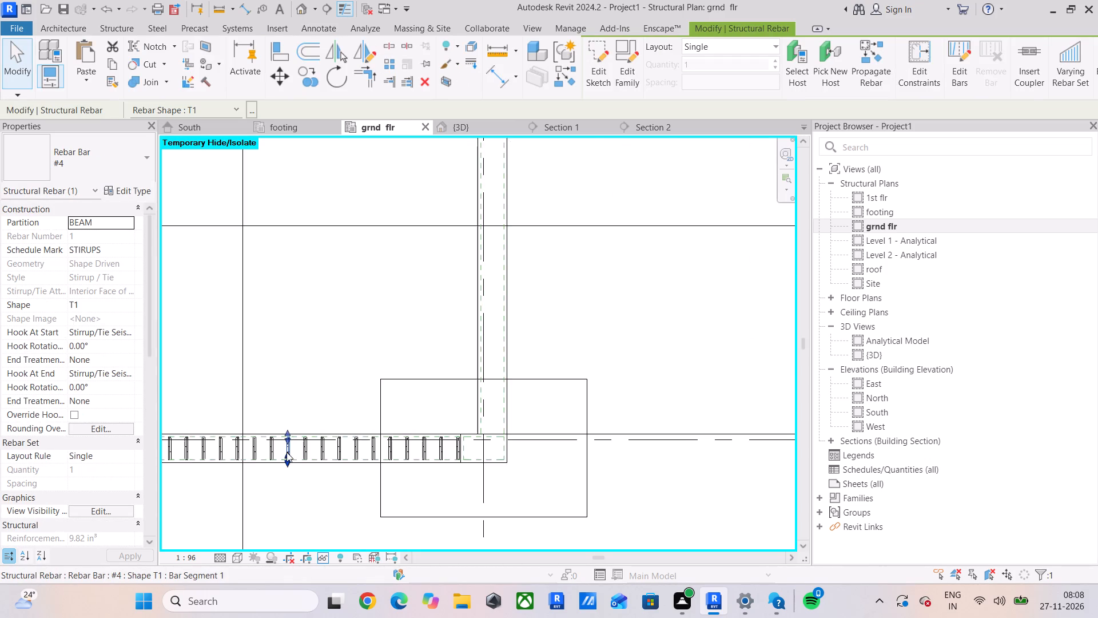
{"action": "middle_click_drag", "start_coordinate": [287, 452], "coordinate": [304, 439]}
{"action": "left_click", "coordinate": [305, 489]}
{"action": "scroll", "coordinate": [248, 502], "scroll_direction": "down", "scroll_amount": 2}
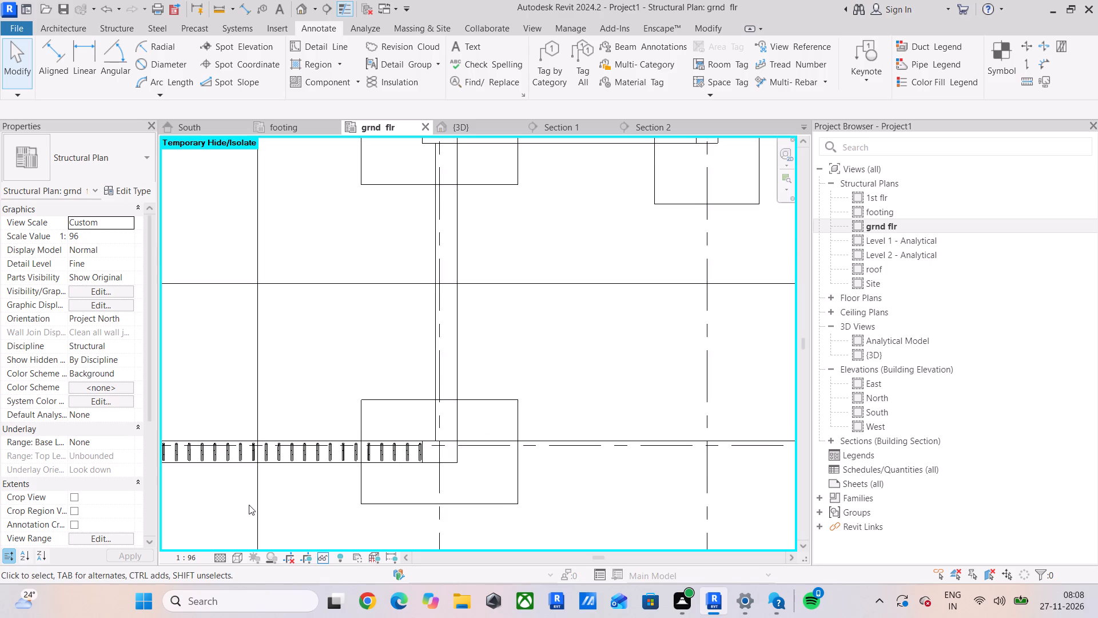
{"action": "middle_click_drag", "start_coordinate": [249, 505], "coordinate": [455, 507]}
{"action": "scroll", "coordinate": [296, 474], "scroll_direction": "up", "scroll_amount": 5}
{"action": "scroll", "coordinate": [303, 433], "scroll_direction": "down", "scroll_amount": 5}
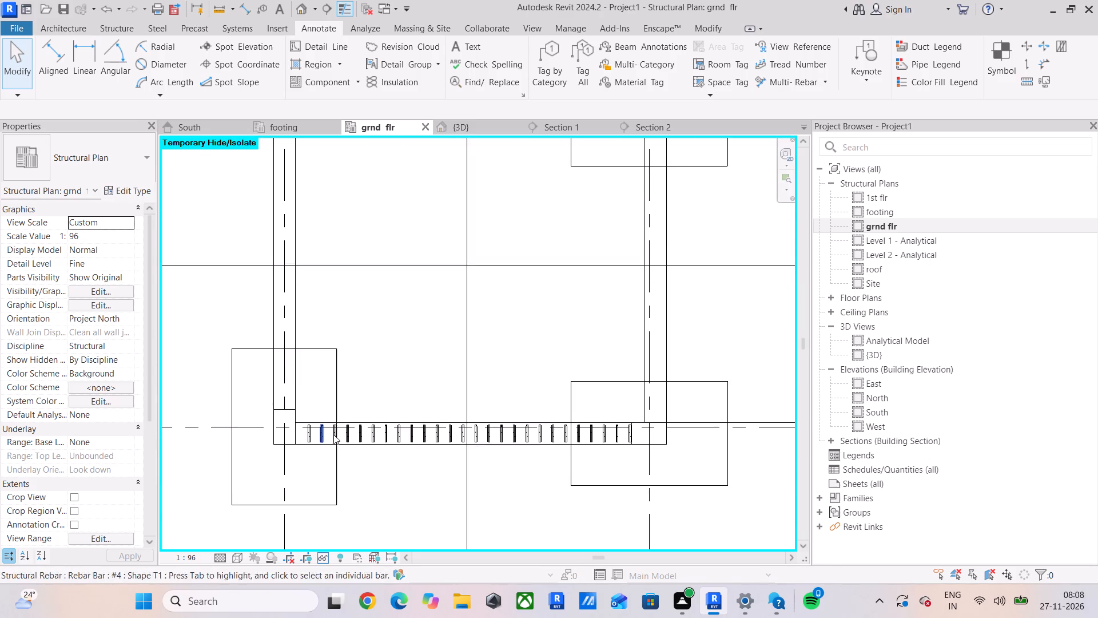
{"action": "middle_click_drag", "start_coordinate": [333, 434], "coordinate": [319, 441]}
{"action": "scroll", "coordinate": [284, 442], "scroll_direction": "up", "scroll_amount": 4}
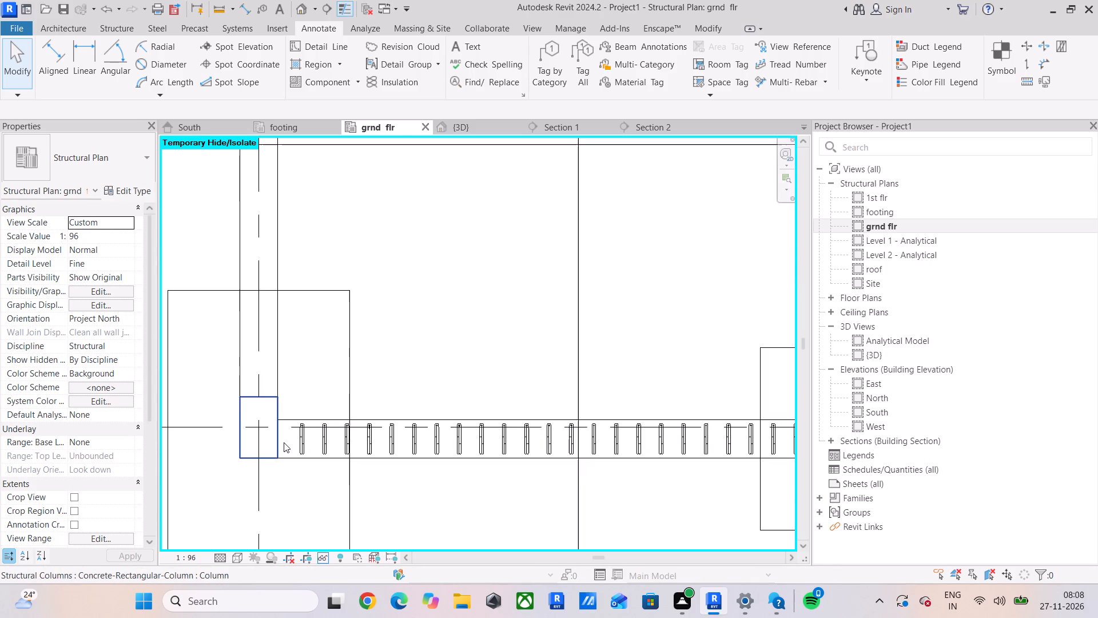
{"action": "scroll", "coordinate": [284, 442], "scroll_direction": "down", "scroll_amount": 4}
{"action": "middle_click_drag", "start_coordinate": [296, 449], "coordinate": [270, 453]}
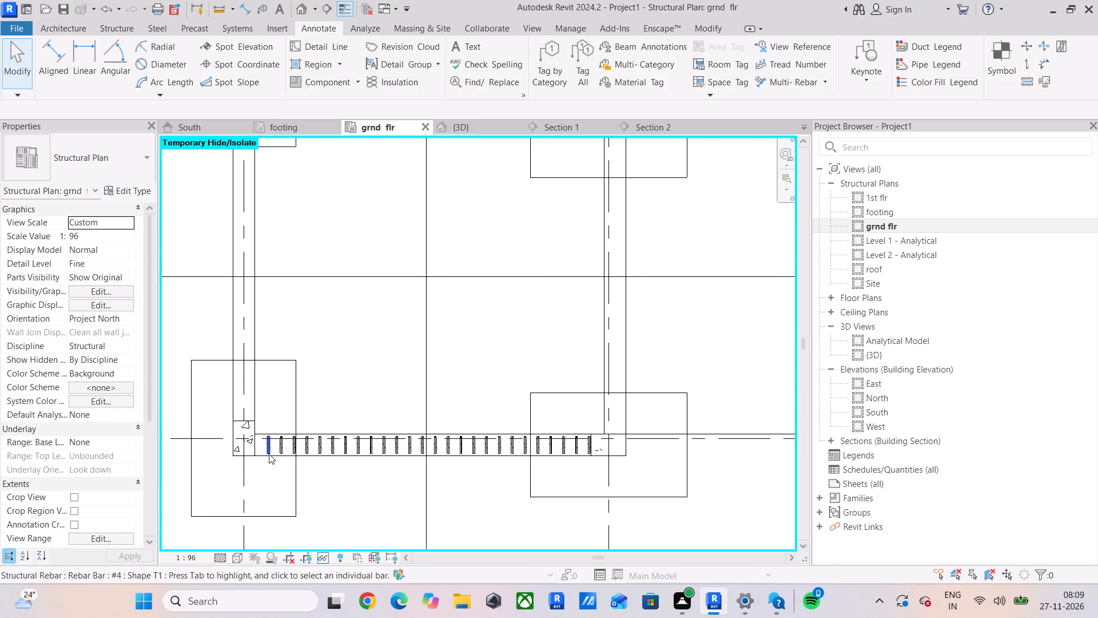
Copy the first T1 stirrup 150 mm back towards the grid A column so its edge lies on the column face.
{"action": "scroll", "coordinate": [253, 446], "scroll_direction": "up", "scroll_amount": 9}
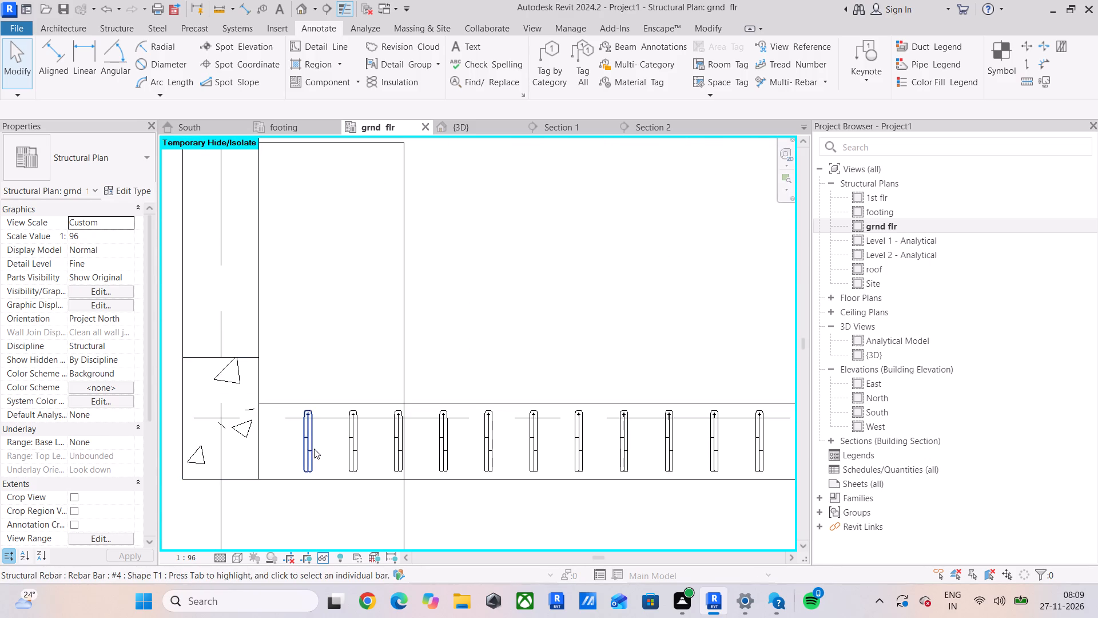
{"action": "left_click", "coordinate": [314, 449]}
{"action": "left_click", "coordinate": [306, 81]}
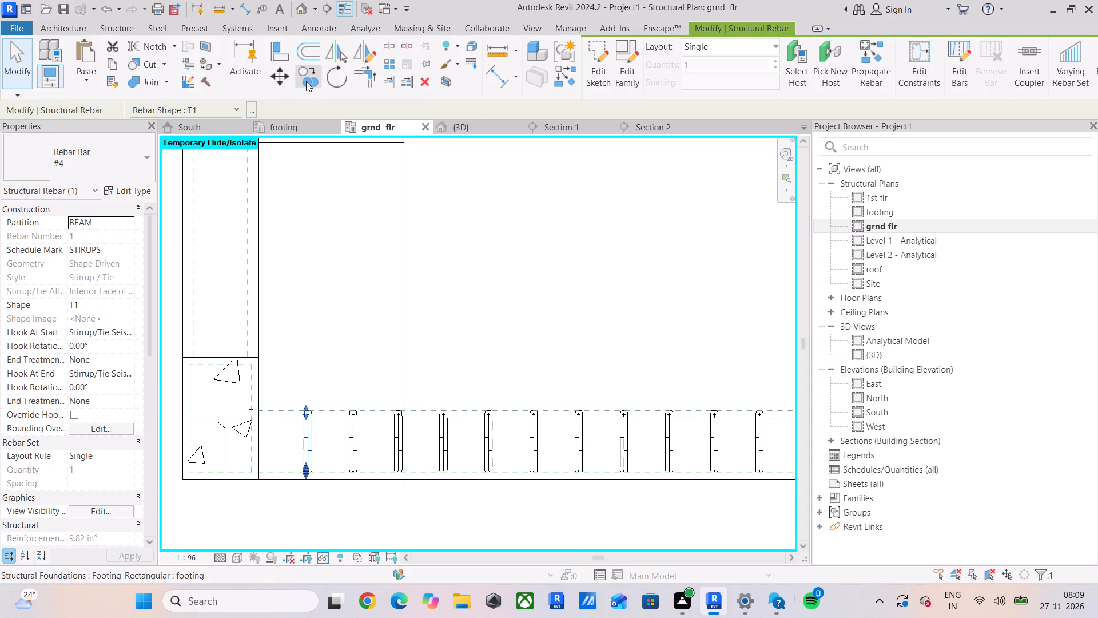
{"action": "scroll", "coordinate": [292, 397], "scroll_direction": "up", "scroll_amount": 5}
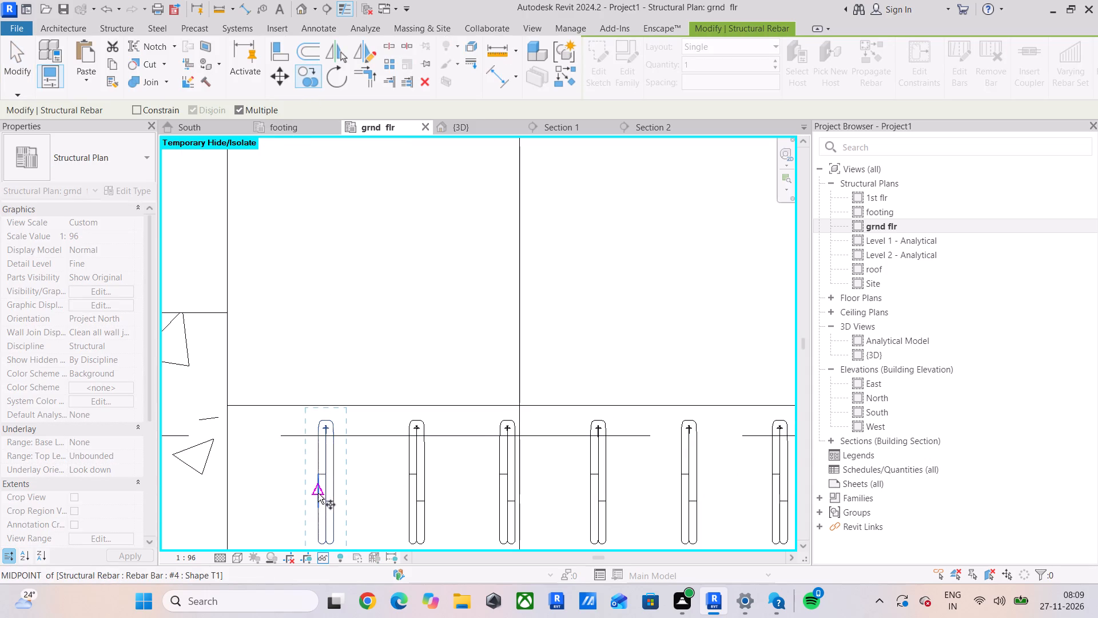
{"action": "left_click", "coordinate": [318, 493]}
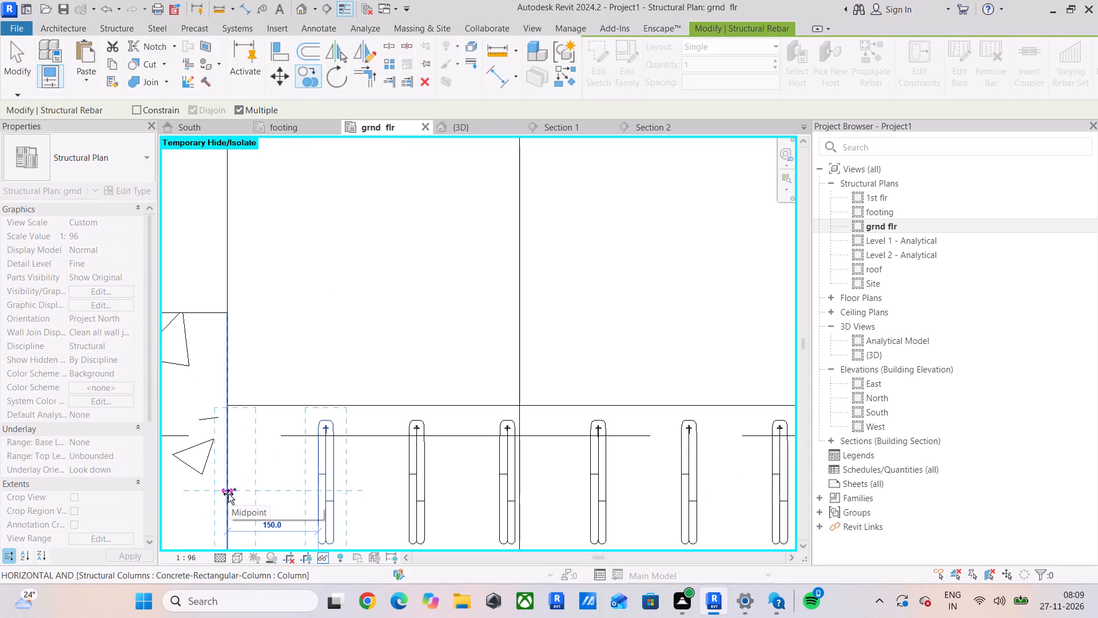
{"action": "left_click", "coordinate": [228, 494]}
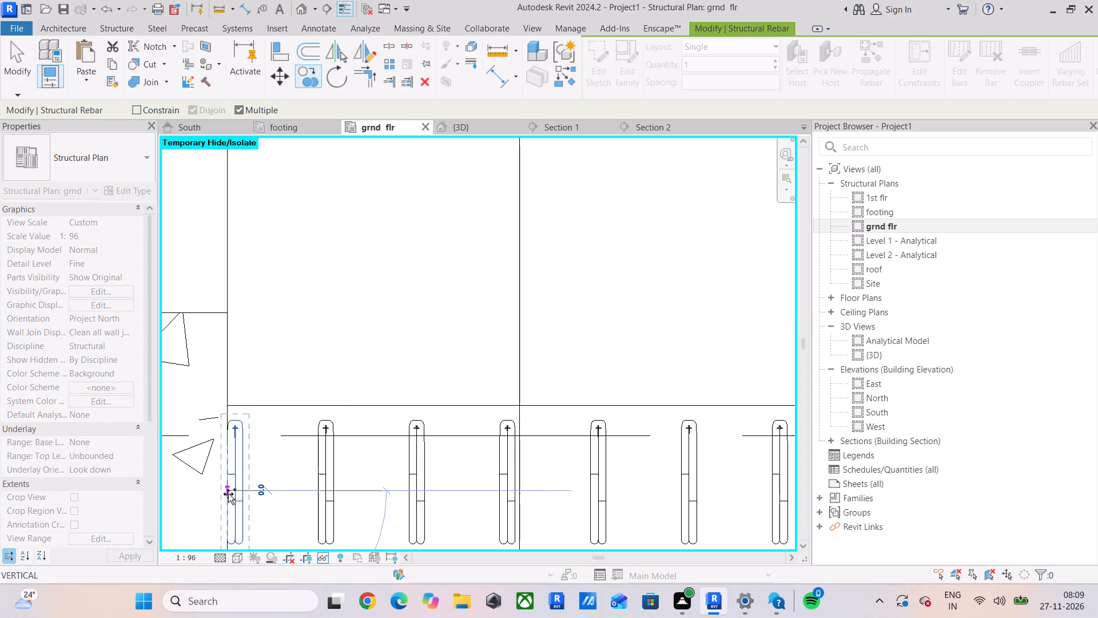
{"action": "key", "text": "Escape"}
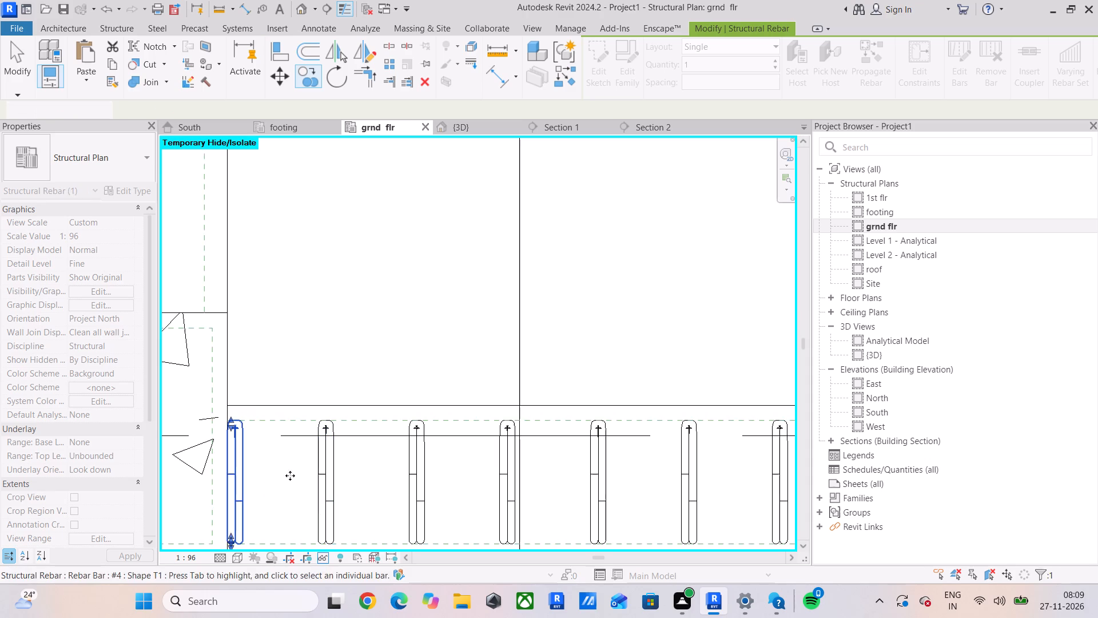
{"action": "key", "text": "Escape"}
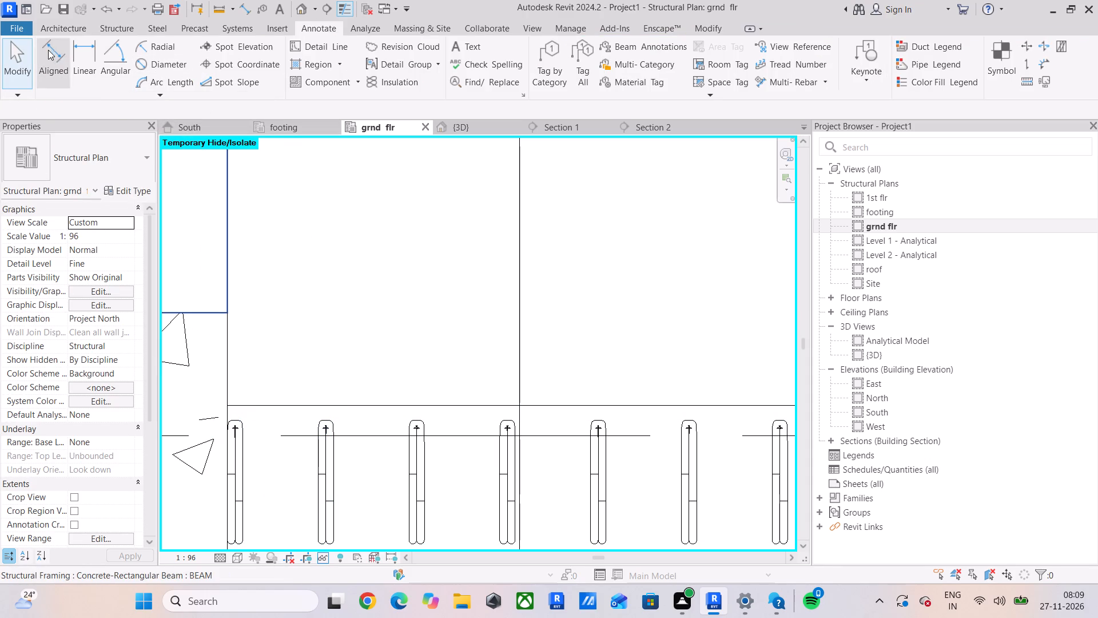
Measure the clear gaps between the first three stirrups beside the grid A column with aligned dimensions, without placing them.
{"action": "left_click", "coordinate": [48, 49]}
{"action": "left_click", "coordinate": [247, 482]}
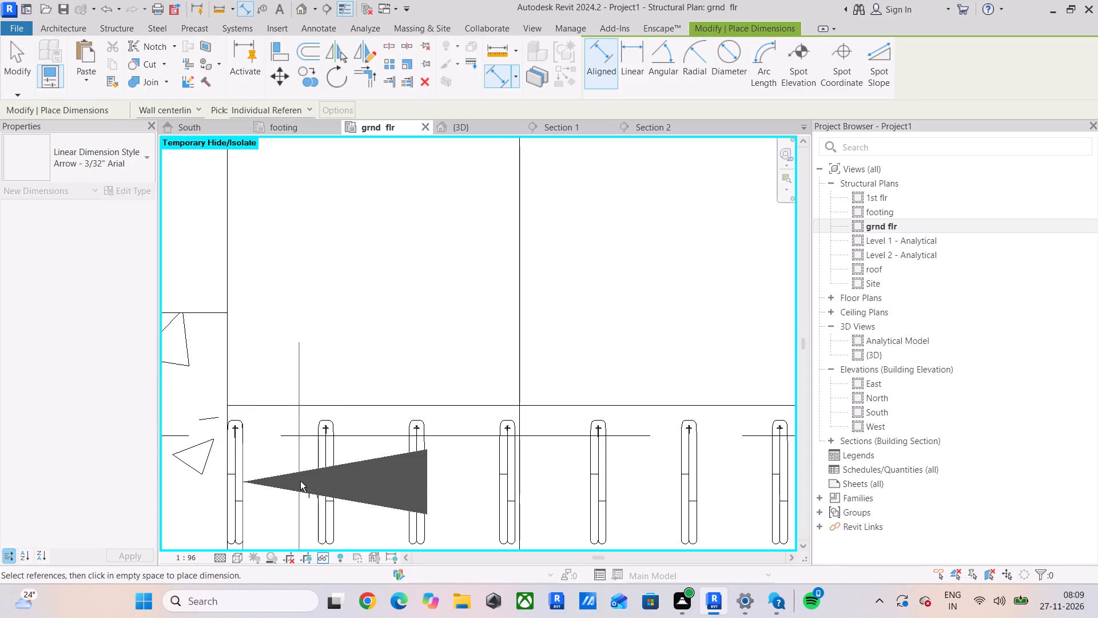
{"action": "left_click", "coordinate": [313, 478]}
{"action": "key", "text": "Escape"}
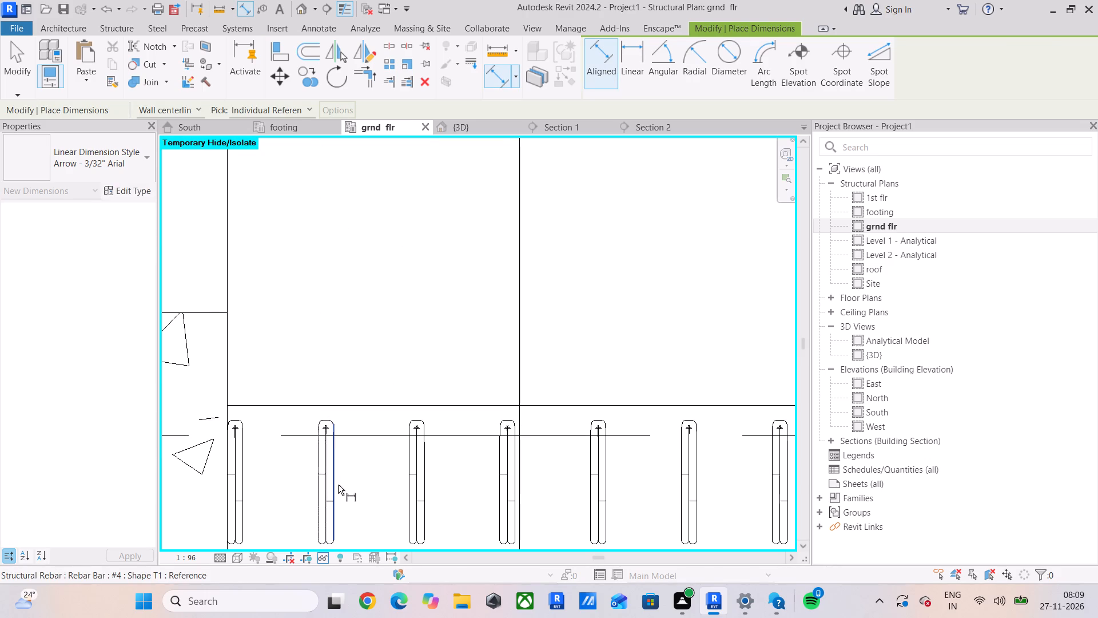
{"action": "left_click", "coordinate": [338, 485]}
{"action": "left_click", "coordinate": [403, 481]}
{"action": "scroll", "coordinate": [383, 411], "scroll_direction": "down", "scroll_amount": 4}
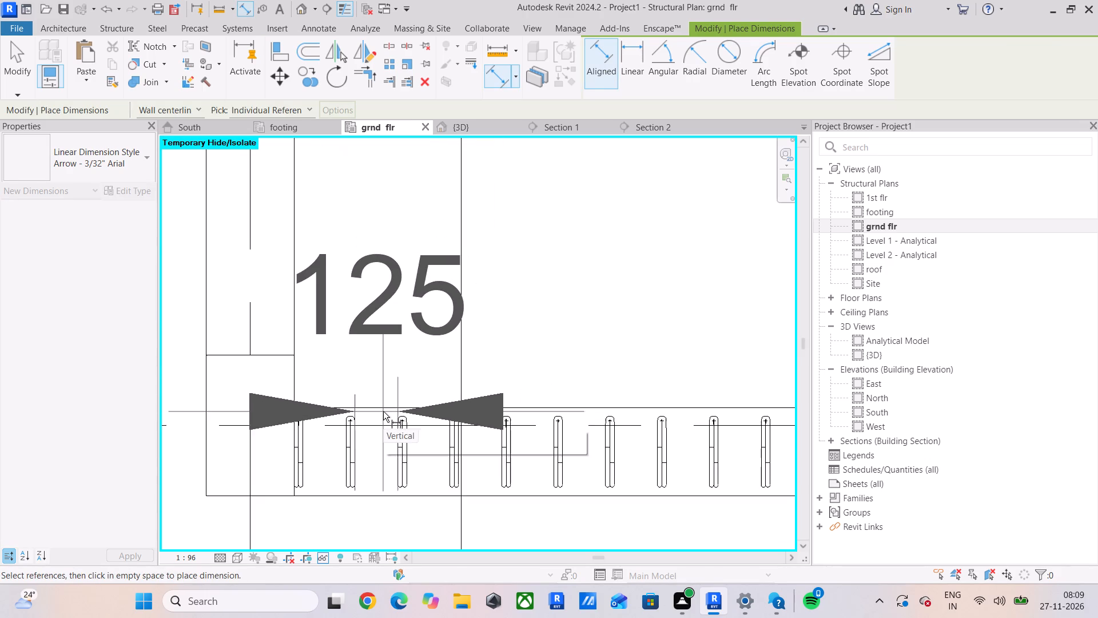
{"action": "middle_click_drag", "start_coordinate": [383, 411], "coordinate": [376, 423]}
{"action": "key", "text": "Escape"}
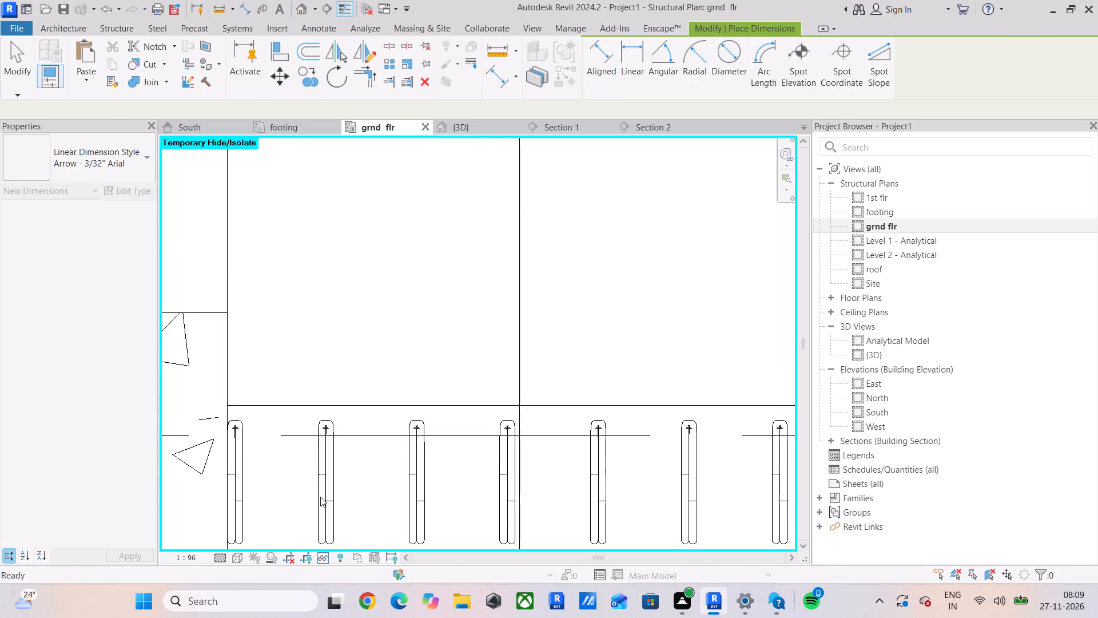
Measure from the first stirrup's column-side edge to the same edge of the second stirrup, without placing the dimension.
{"action": "scroll", "coordinate": [305, 494], "scroll_direction": "up", "scroll_amount": 4}
{"action": "left_click", "coordinate": [169, 478]}
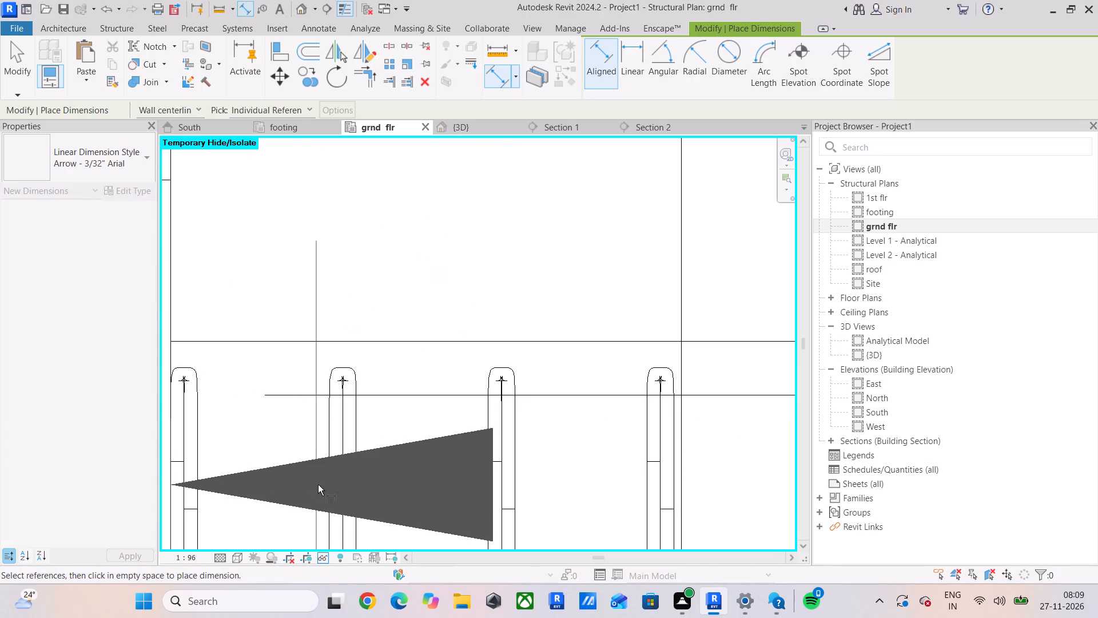
{"action": "left_click", "coordinate": [325, 481]}
{"action": "scroll", "coordinate": [309, 429], "scroll_direction": "down", "scroll_amount": 5}
{"action": "middle_click_drag", "start_coordinate": [309, 429], "coordinate": [311, 466]}
{"action": "key", "text": "Escape"}
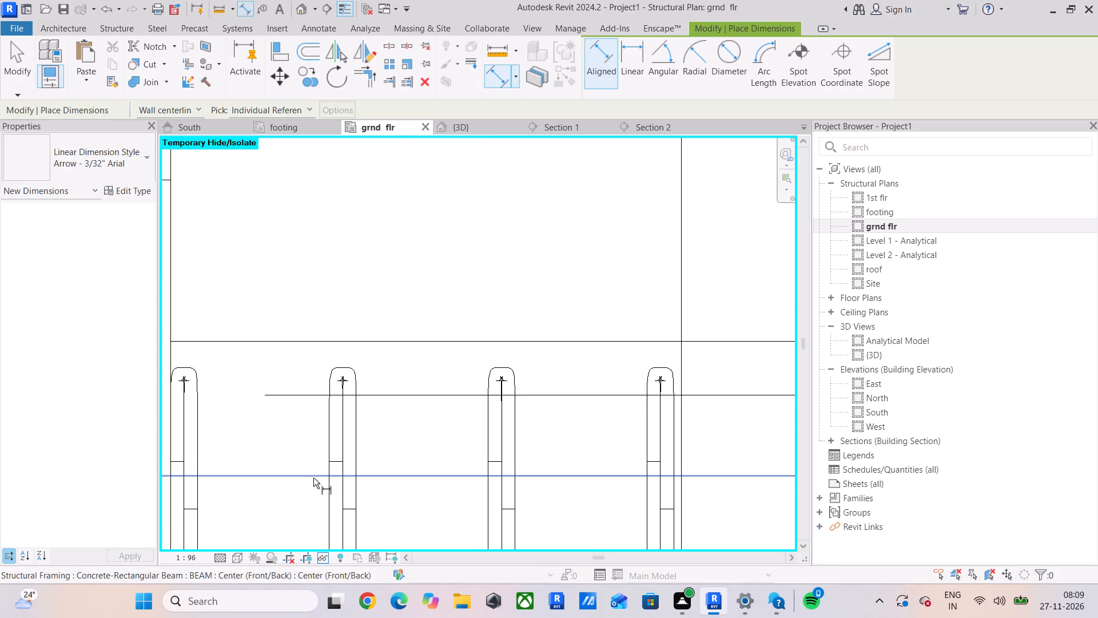
Measure from the second stirrup's column-side edge to the same edge of the third stirrup, without placing the dimension.
{"action": "left_click_drag", "start_coordinate": [325, 490], "coordinate": [336, 495]}
{"action": "left_click", "coordinate": [487, 481]}
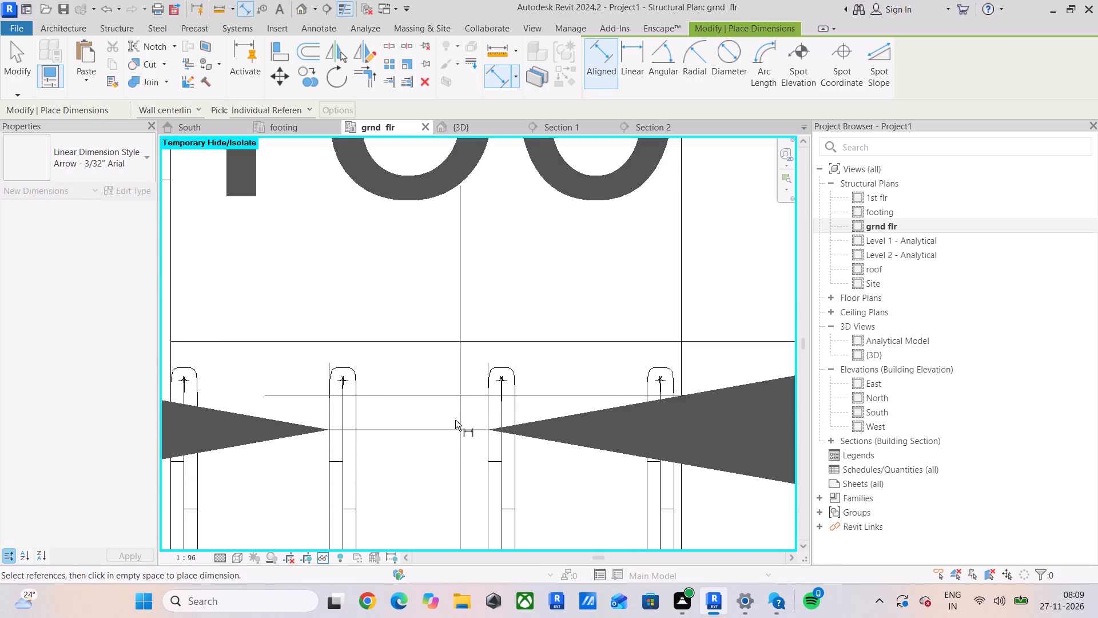
{"action": "scroll", "coordinate": [449, 403], "scroll_direction": "down", "scroll_amount": 8}
{"action": "key", "text": "Escape"}
{"action": "scroll", "coordinate": [439, 436], "scroll_direction": "down", "scroll_amount": 7}
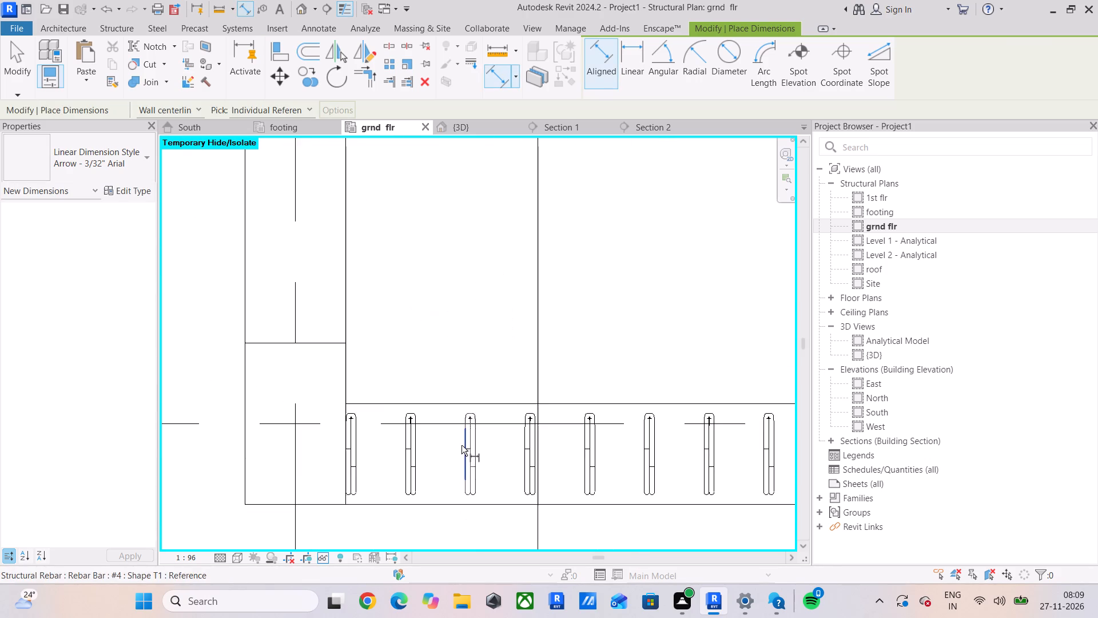
Examine the stirrup row along the grid 7 beam from the grid A column to the far-end column, then leave dimensioning.
{"action": "scroll", "coordinate": [462, 445], "scroll_direction": "down", "scroll_amount": 1}
{"action": "middle_click_drag", "start_coordinate": [462, 445], "coordinate": [415, 434]}
{"action": "scroll", "coordinate": [397, 454], "scroll_direction": "down", "scroll_amount": 3}
{"action": "middle_click_drag", "start_coordinate": [396, 454], "coordinate": [333, 466]}
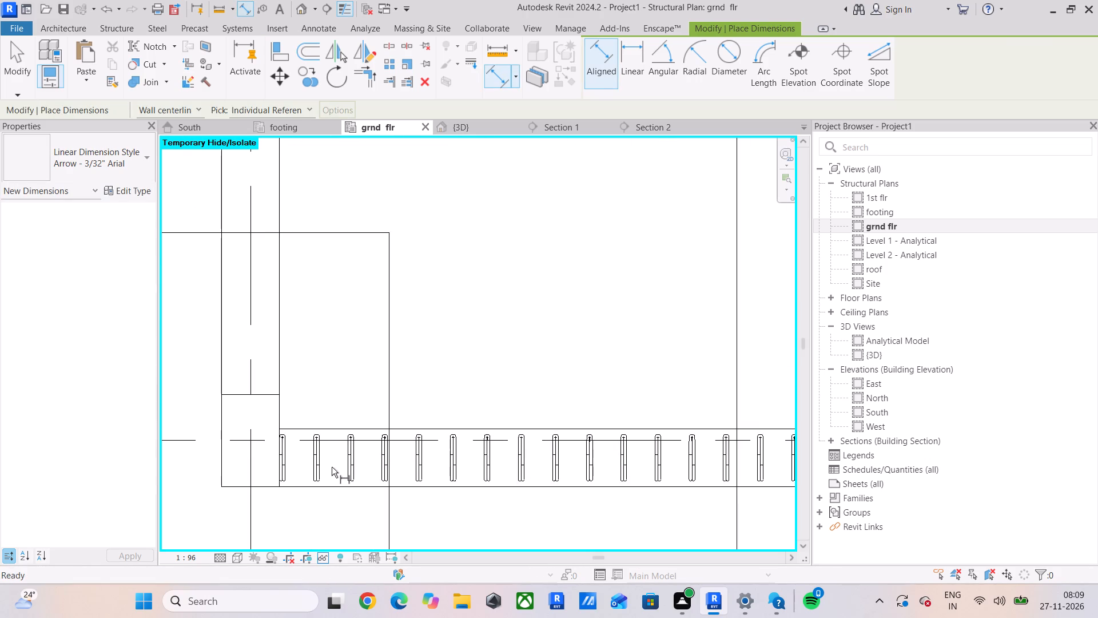
{"action": "scroll", "coordinate": [321, 474], "scroll_direction": "up", "scroll_amount": 5}
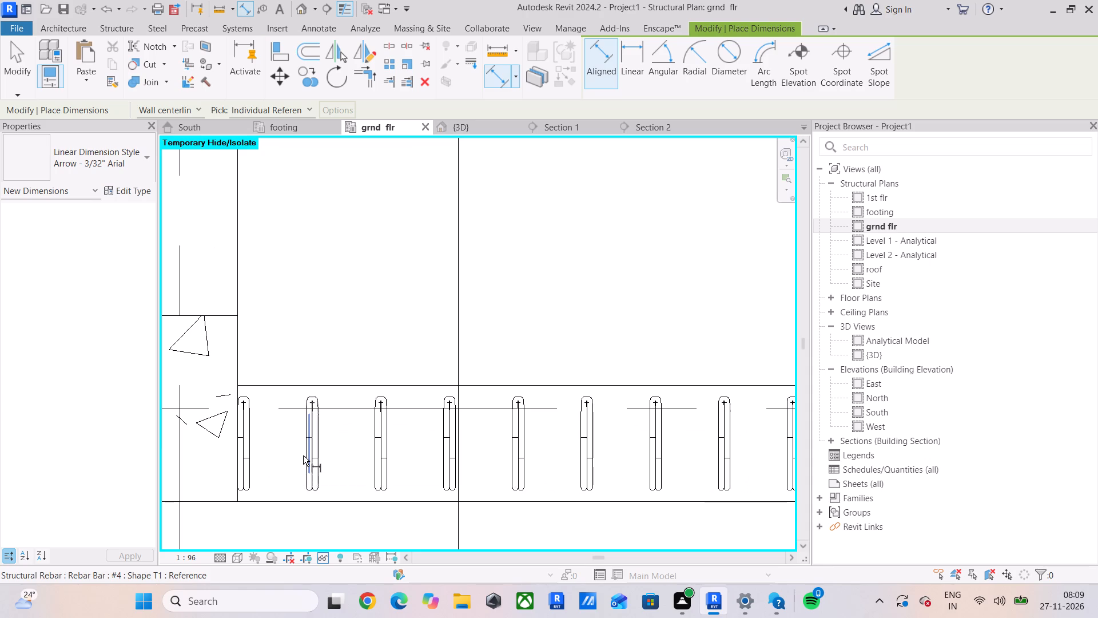
{"action": "scroll", "coordinate": [305, 454], "scroll_direction": "up", "scroll_amount": 4}
{"action": "scroll", "coordinate": [305, 454], "scroll_direction": "down", "scroll_amount": 2}
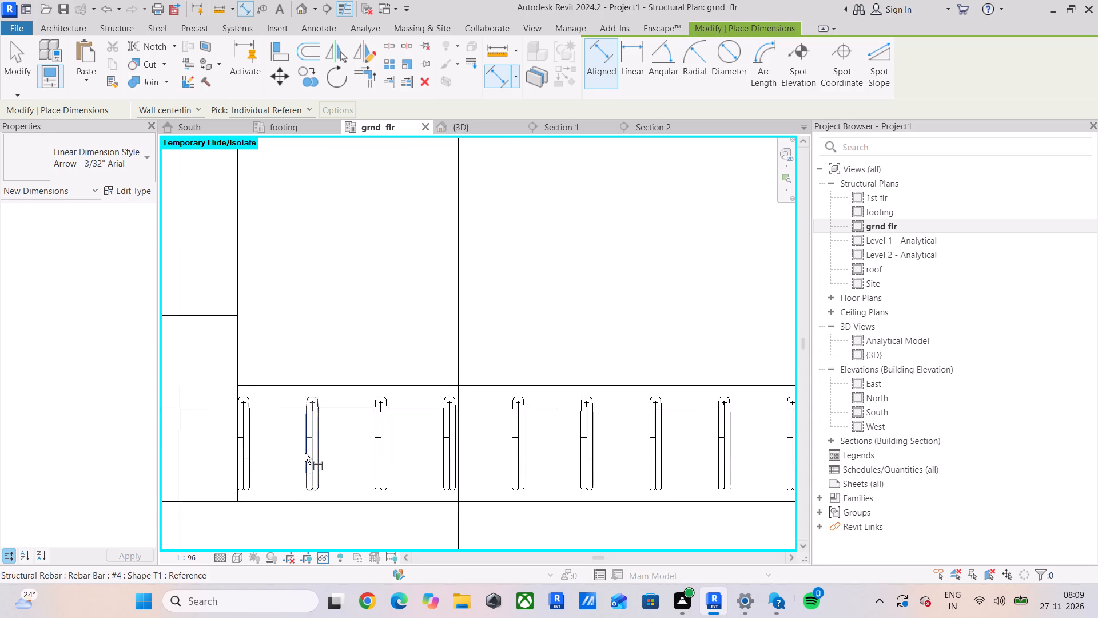
{"action": "scroll", "coordinate": [305, 453], "scroll_direction": "down", "scroll_amount": 7}
{"action": "middle_click_drag", "start_coordinate": [428, 462], "coordinate": [297, 469]}
{"action": "scroll", "coordinate": [299, 470], "scroll_direction": "up", "scroll_amount": 1}
{"action": "scroll", "coordinate": [388, 470], "scroll_direction": "down", "scroll_amount": 10}
{"action": "middle_click_drag", "start_coordinate": [429, 469], "coordinate": [391, 473]}
{"action": "scroll", "coordinate": [389, 473], "scroll_direction": "down", "scroll_amount": 1}
{"action": "left_click", "coordinate": [27, 61]}
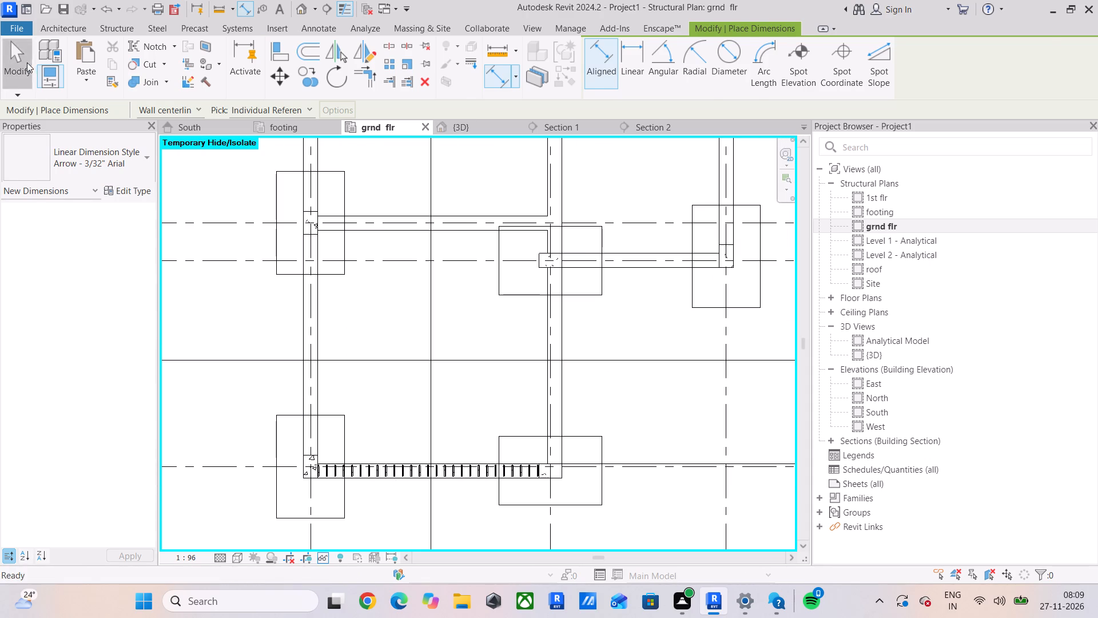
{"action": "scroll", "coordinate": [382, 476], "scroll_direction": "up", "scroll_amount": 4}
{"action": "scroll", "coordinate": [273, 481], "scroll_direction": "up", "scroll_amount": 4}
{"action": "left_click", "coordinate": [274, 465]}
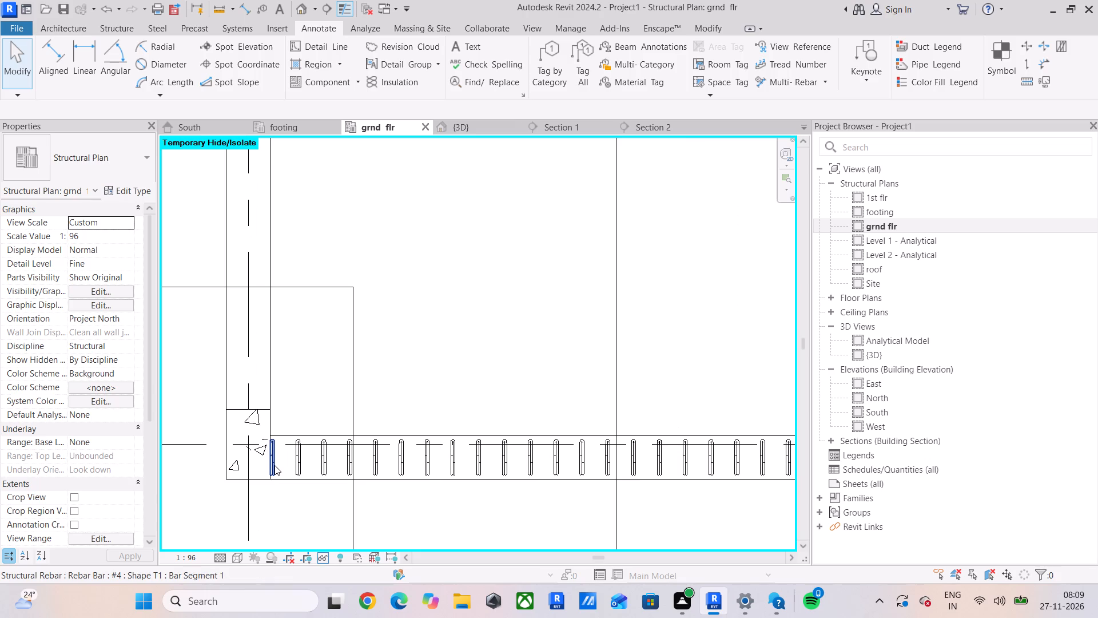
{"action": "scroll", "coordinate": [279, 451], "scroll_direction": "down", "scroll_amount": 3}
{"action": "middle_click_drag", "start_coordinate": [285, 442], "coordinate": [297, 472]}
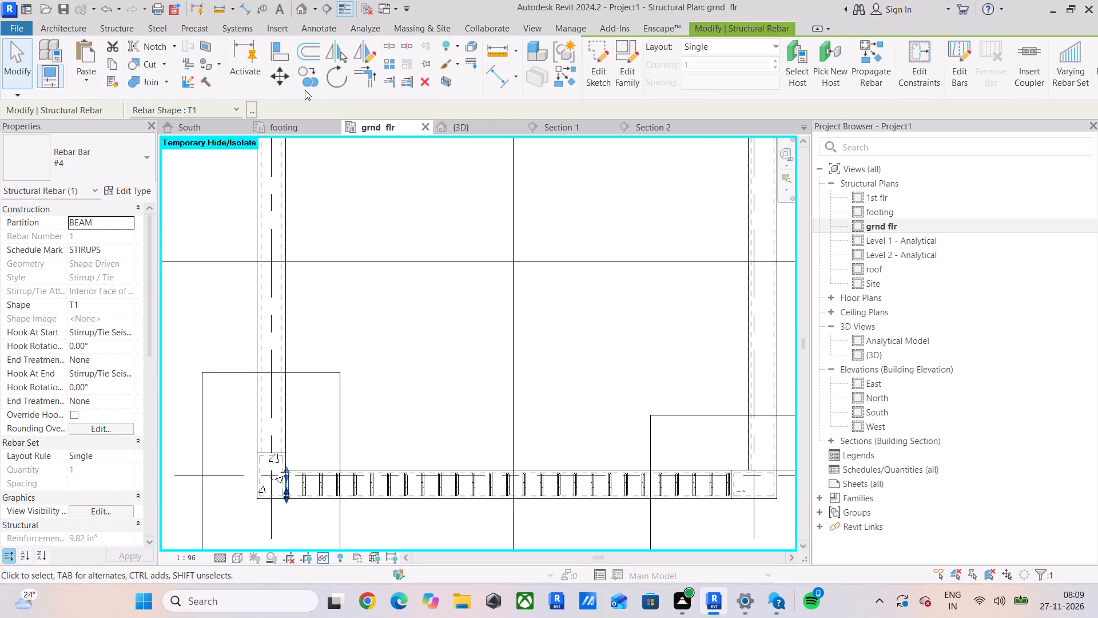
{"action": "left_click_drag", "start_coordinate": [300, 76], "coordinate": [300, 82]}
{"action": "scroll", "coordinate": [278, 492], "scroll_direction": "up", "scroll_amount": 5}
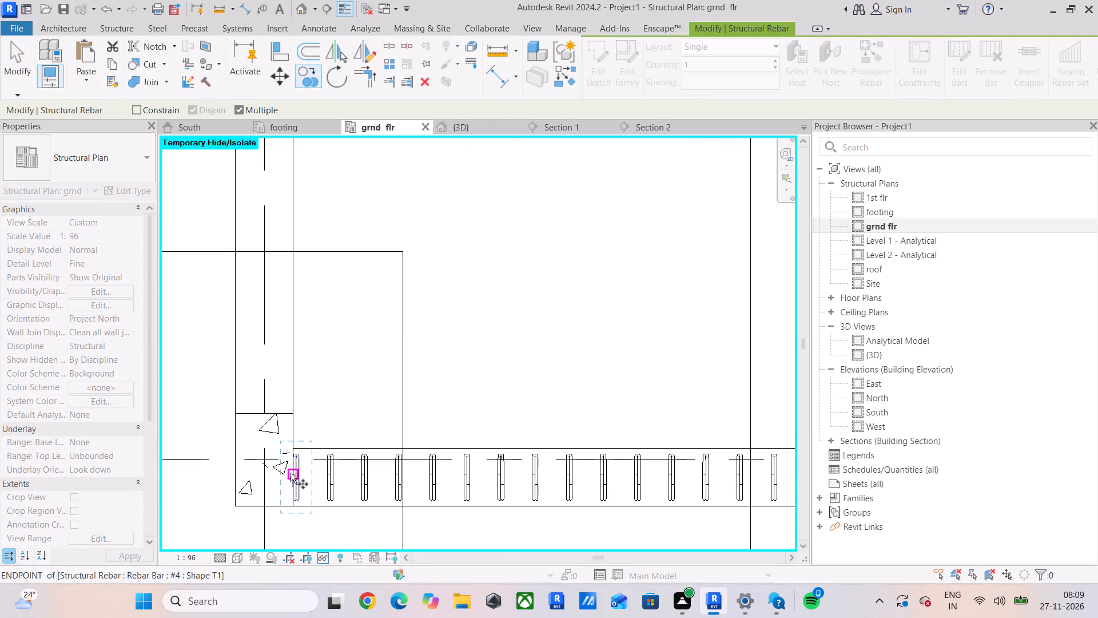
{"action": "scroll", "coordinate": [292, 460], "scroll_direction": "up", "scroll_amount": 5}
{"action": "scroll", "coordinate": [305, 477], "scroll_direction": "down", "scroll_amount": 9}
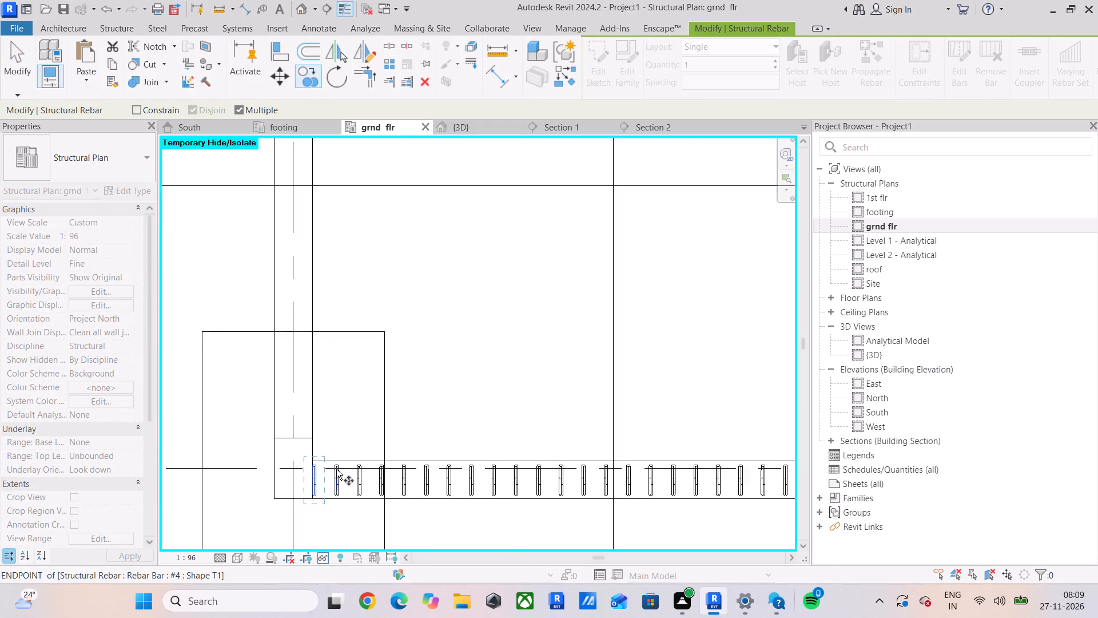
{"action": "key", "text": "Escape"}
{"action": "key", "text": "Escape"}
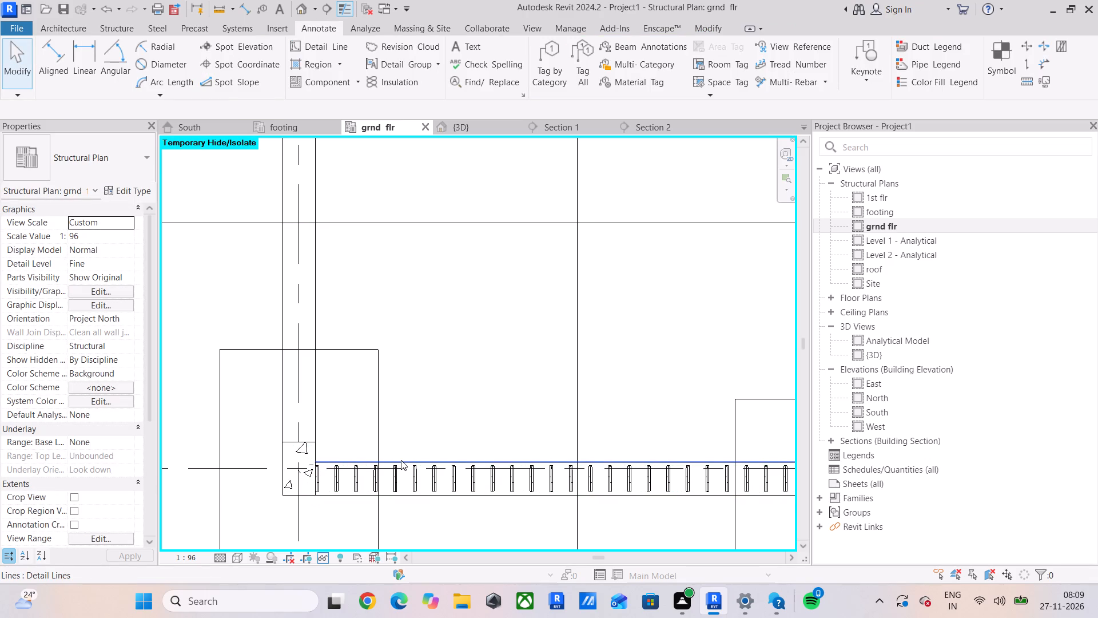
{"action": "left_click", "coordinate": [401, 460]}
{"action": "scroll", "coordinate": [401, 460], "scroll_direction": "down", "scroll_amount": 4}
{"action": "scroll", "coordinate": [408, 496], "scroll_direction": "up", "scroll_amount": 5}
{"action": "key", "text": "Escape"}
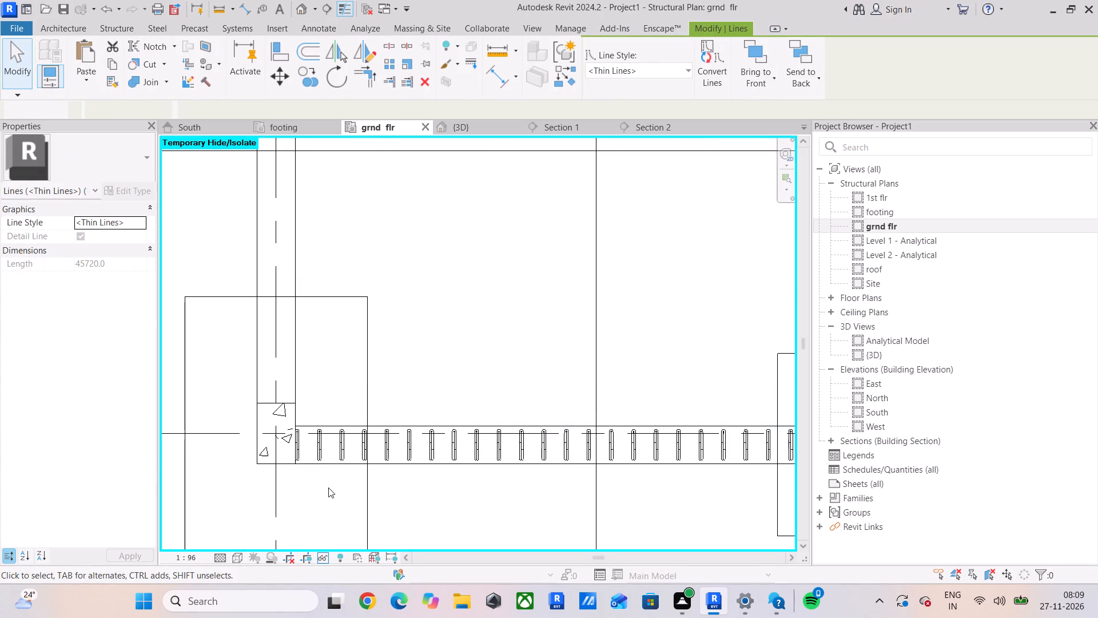
Open the Section 1 view at the beam's T1 stirrup cross-section.
{"action": "left_click", "coordinate": [567, 118]}
{"action": "left_click", "coordinate": [564, 123]}
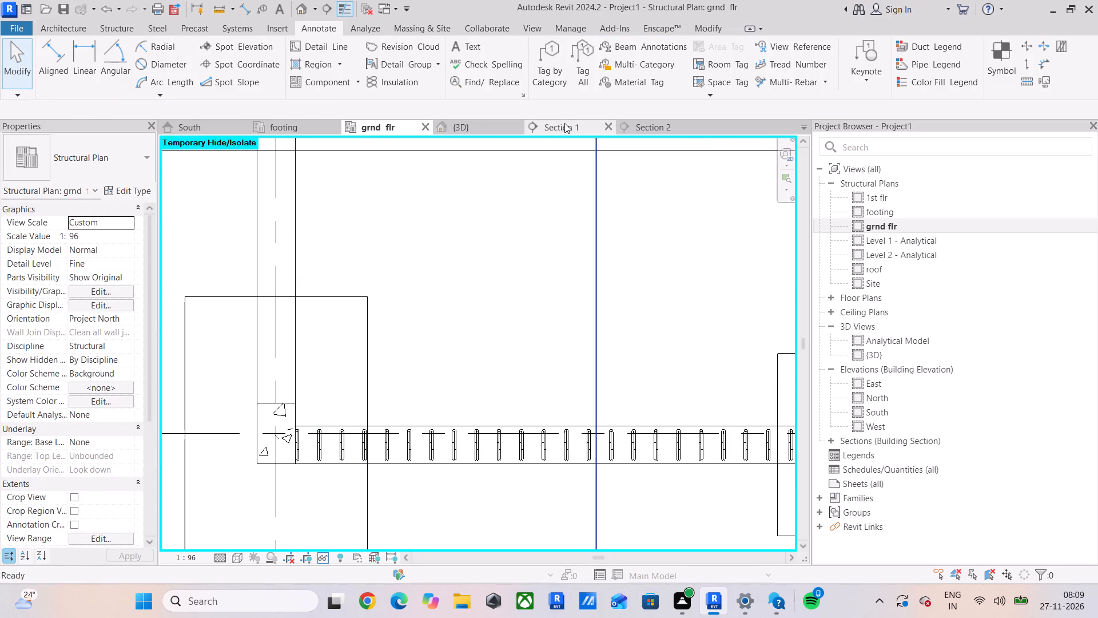
{"action": "scroll", "coordinate": [442, 390], "scroll_direction": "up", "scroll_amount": 6}
{"action": "middle_click_drag", "start_coordinate": [424, 381], "coordinate": [358, 438]}
{"action": "scroll", "coordinate": [339, 425], "scroll_direction": "up", "scroll_amount": 2}
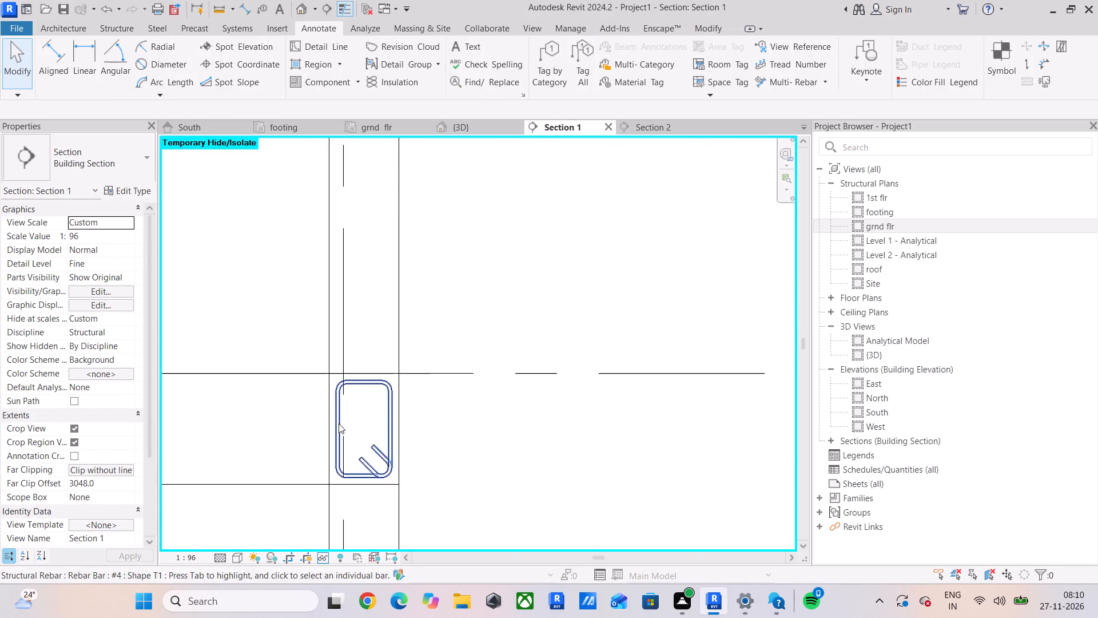
{"action": "scroll", "coordinate": [339, 423], "scroll_direction": "up", "scroll_amount": 3}
{"action": "middle_click_drag", "start_coordinate": [337, 424], "coordinate": [317, 449]}
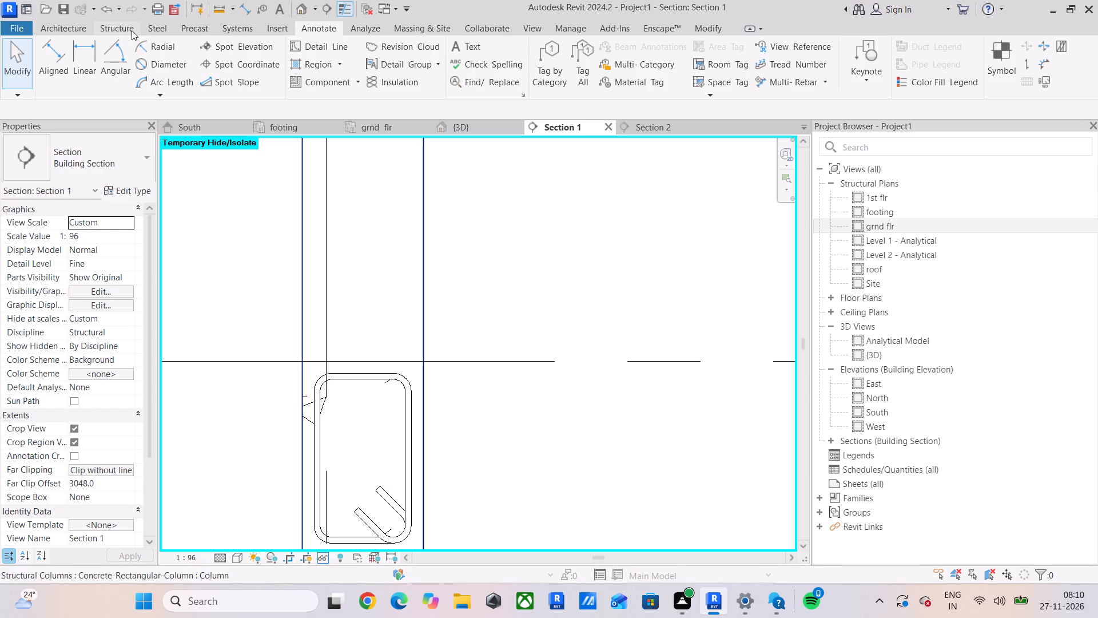
Place a straight #4 rebar of shape 00, perpendicular to cover, in the stirrup's upper-left inside corner.
{"action": "left_click", "coordinate": [131, 30]}
{"action": "left_click", "coordinate": [458, 73]}
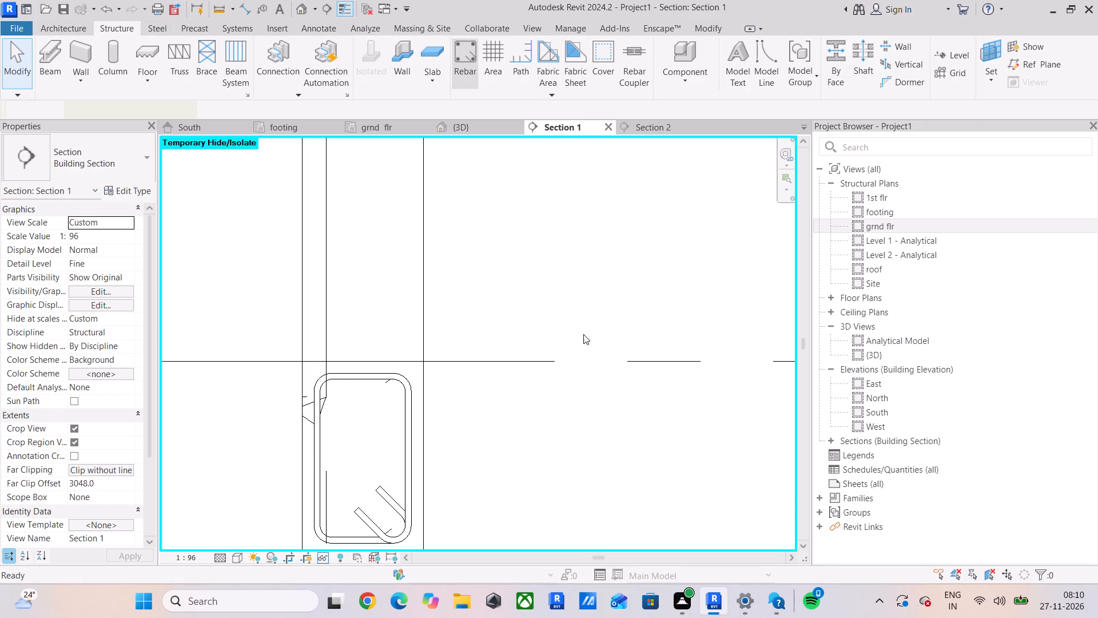
{"action": "scroll", "coordinate": [1012, 306], "scroll_direction": "up", "scroll_amount": 14}
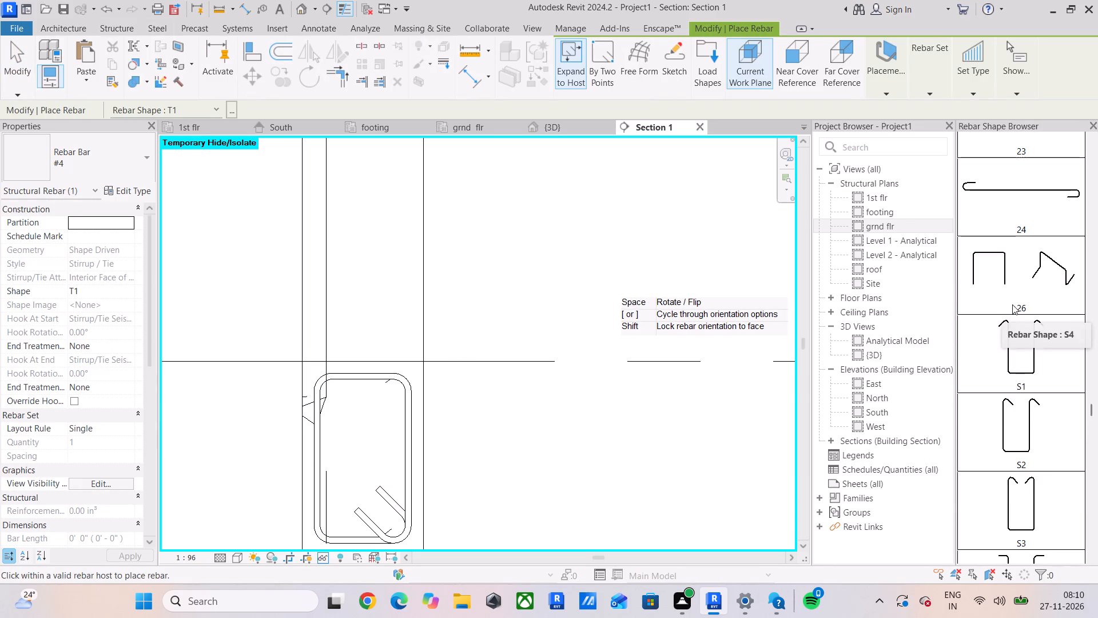
{"action": "scroll", "coordinate": [1012, 304], "scroll_direction": "up", "scroll_amount": 20}
{"action": "scroll", "coordinate": [1012, 304], "scroll_direction": "up", "scroll_amount": 17}
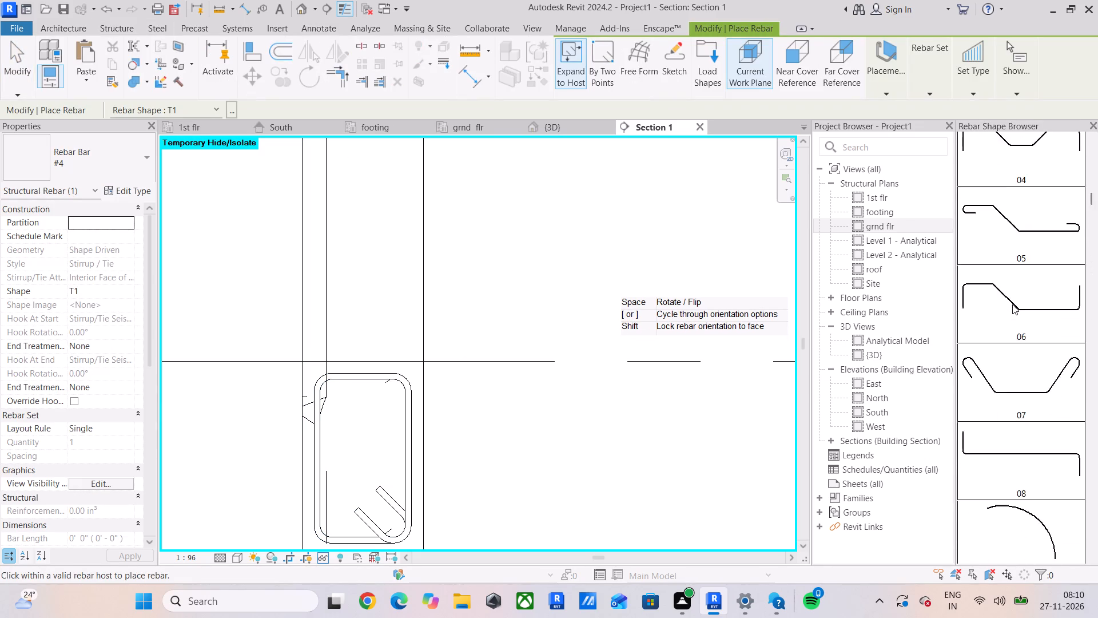
{"action": "scroll", "coordinate": [1012, 304], "scroll_direction": "up", "scroll_amount": 17}
{"action": "left_click", "coordinate": [1021, 148]}
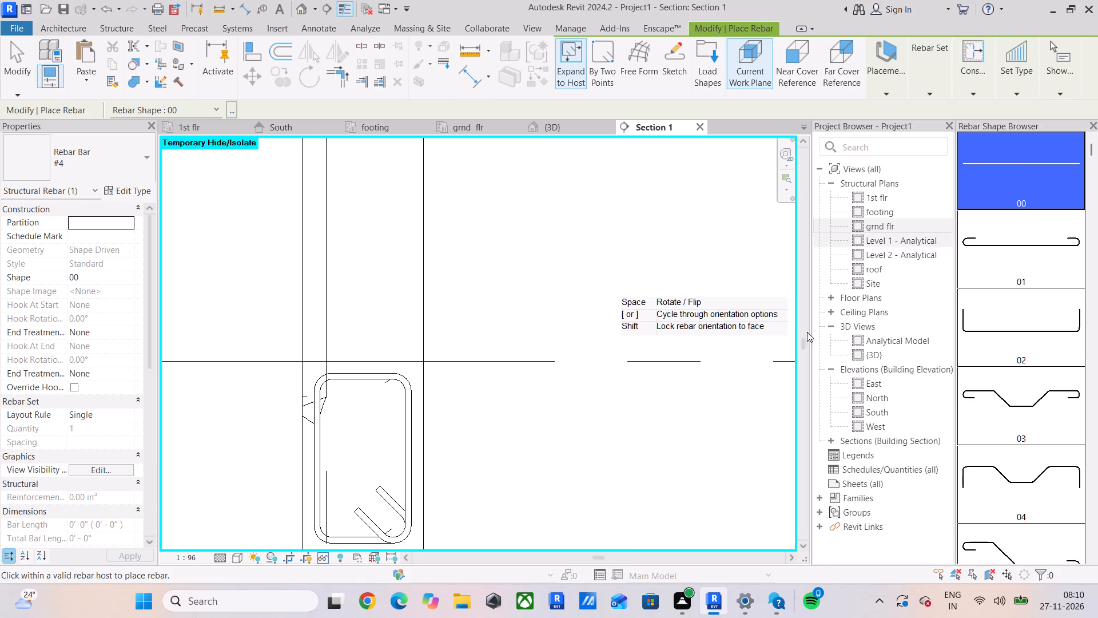
{"action": "scroll", "coordinate": [359, 411], "scroll_direction": "up", "scroll_amount": 3}
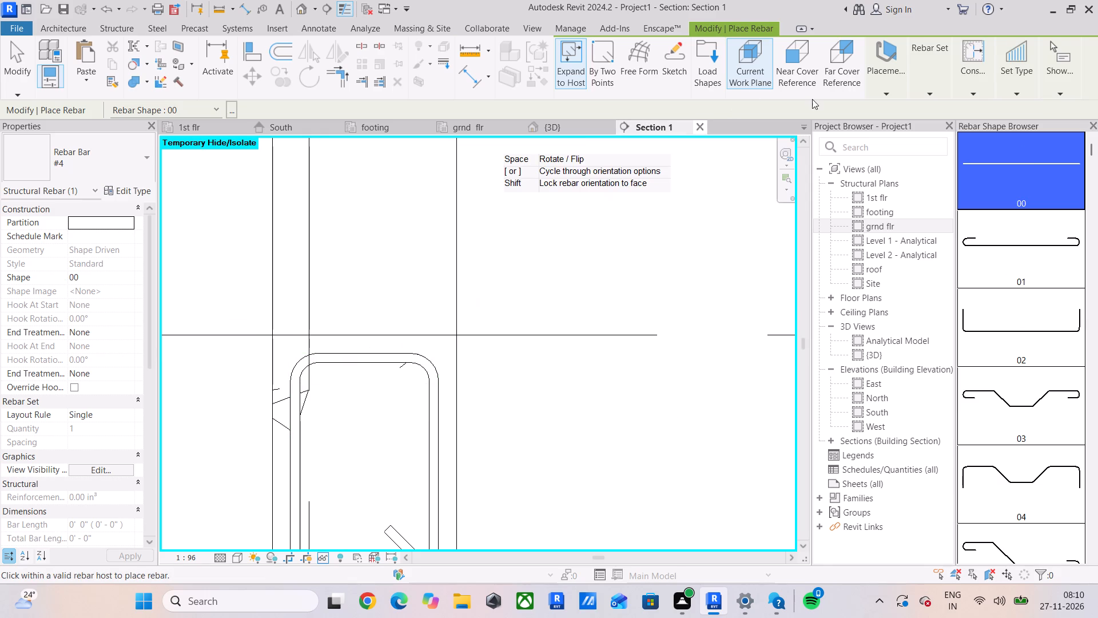
{"action": "left_click", "coordinate": [886, 86]}
{"action": "left_click", "coordinate": [974, 131]}
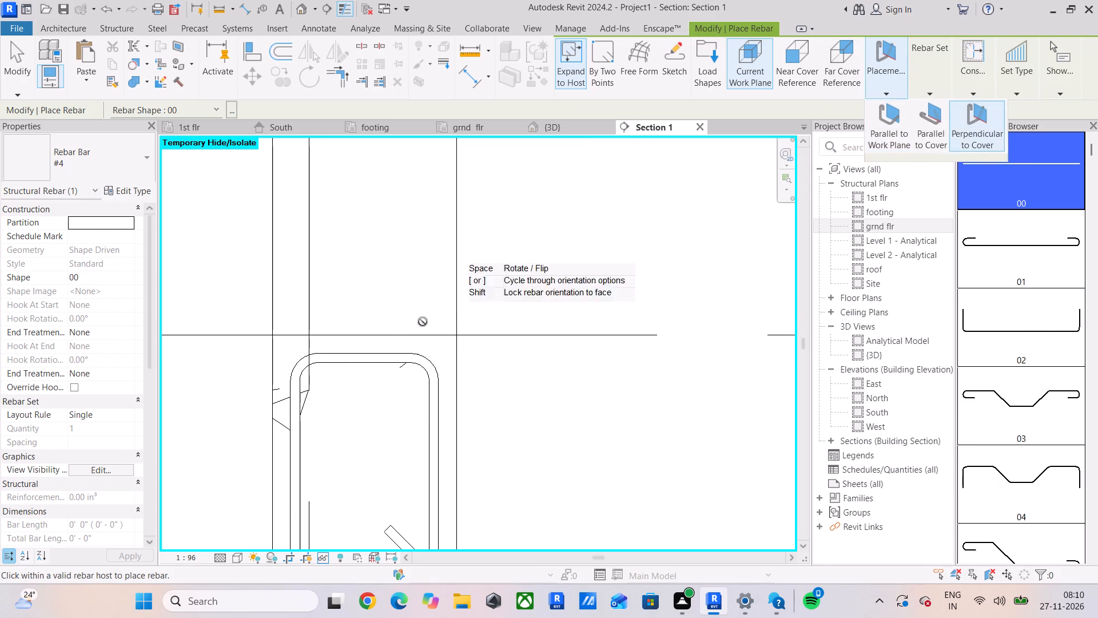
{"action": "scroll", "coordinate": [299, 386], "scroll_direction": "up", "scroll_amount": 8}
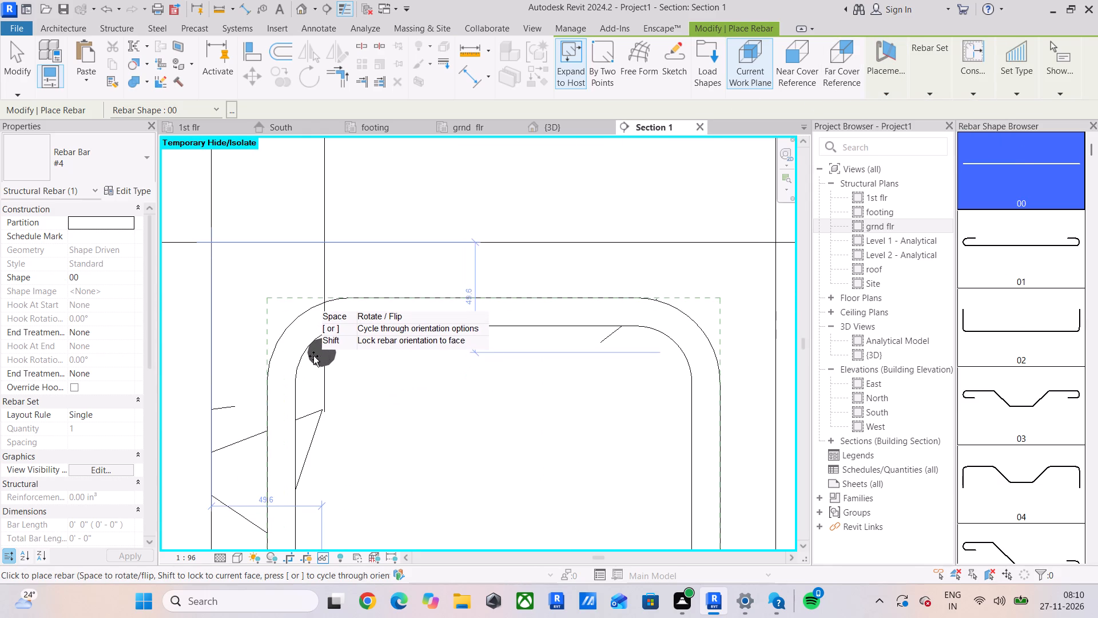
{"action": "left_click", "coordinate": [317, 356]}
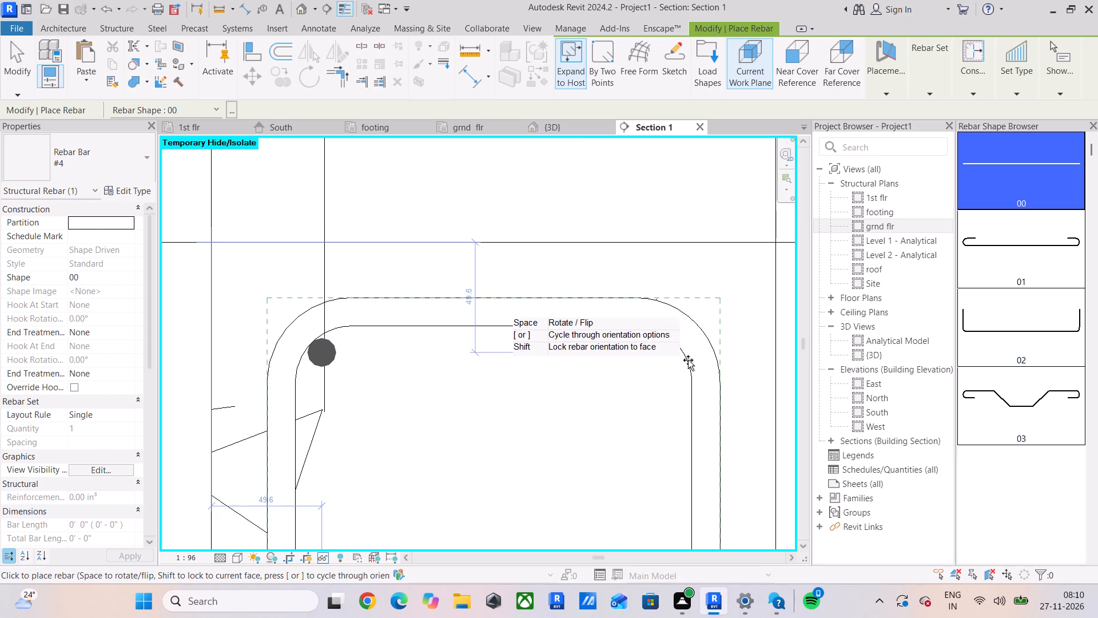
{"action": "key", "text": "Escape"}
Mirror a copy of the top bar about the stirrup's vertical centreline into the upper-right inside corner.
{"action": "left_click", "coordinate": [332, 353]}
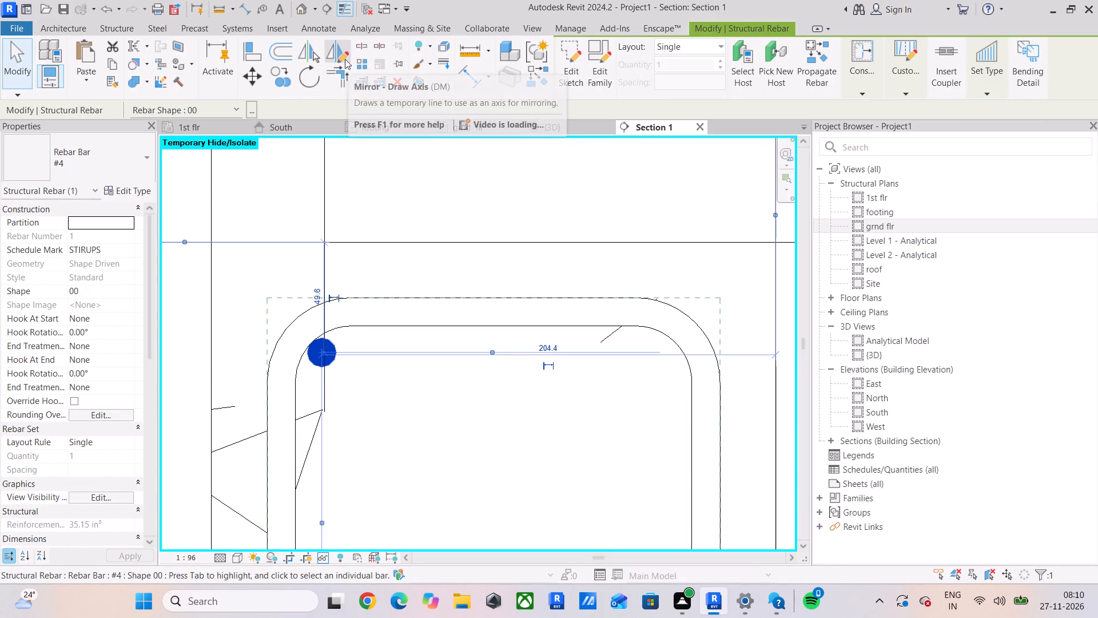
{"action": "left_click", "coordinate": [345, 59]}
{"action": "left_click", "coordinate": [498, 330]}
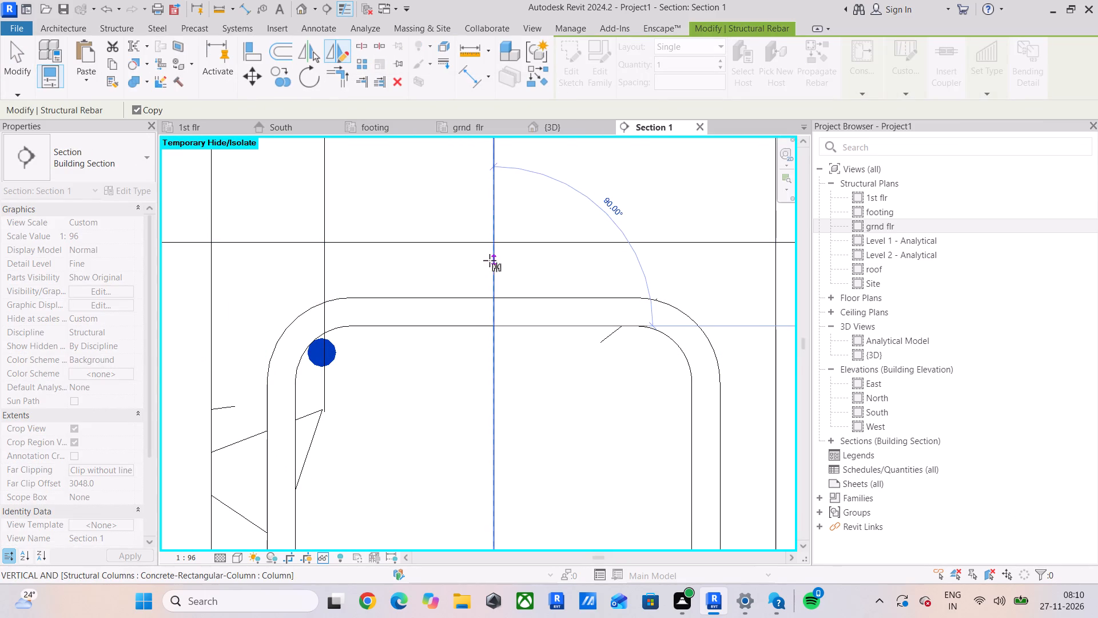
{"action": "left_click", "coordinate": [490, 260]}
{"action": "scroll", "coordinate": [486, 338], "scroll_direction": "down", "scroll_amount": 5}
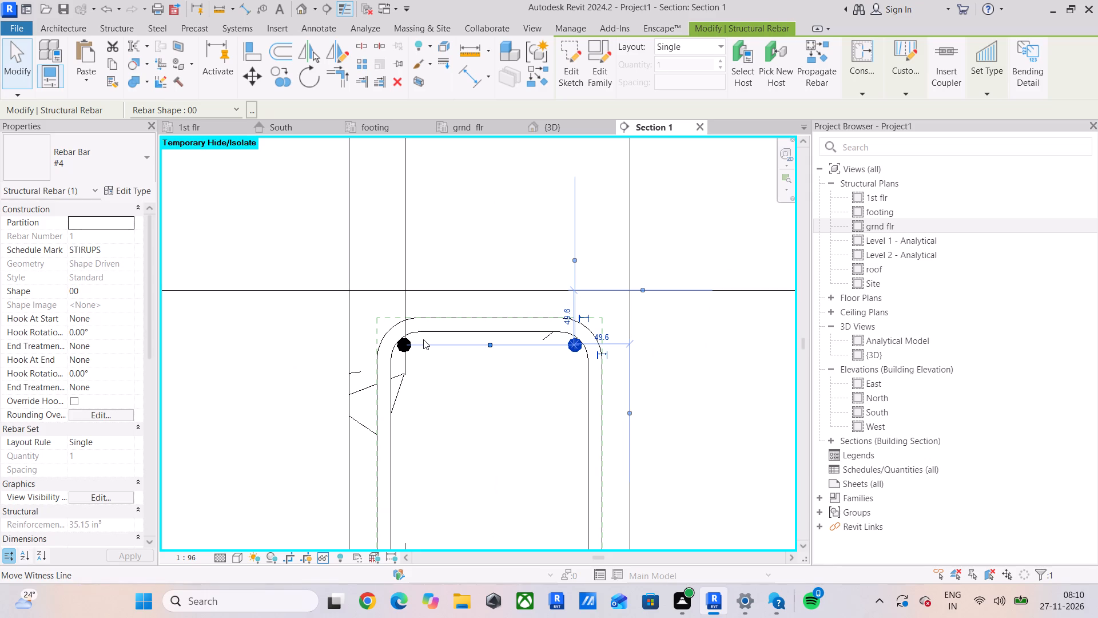
{"action": "scroll", "coordinate": [377, 347], "scroll_direction": "up", "scroll_amount": 1}
{"action": "key", "text": "Escape"}
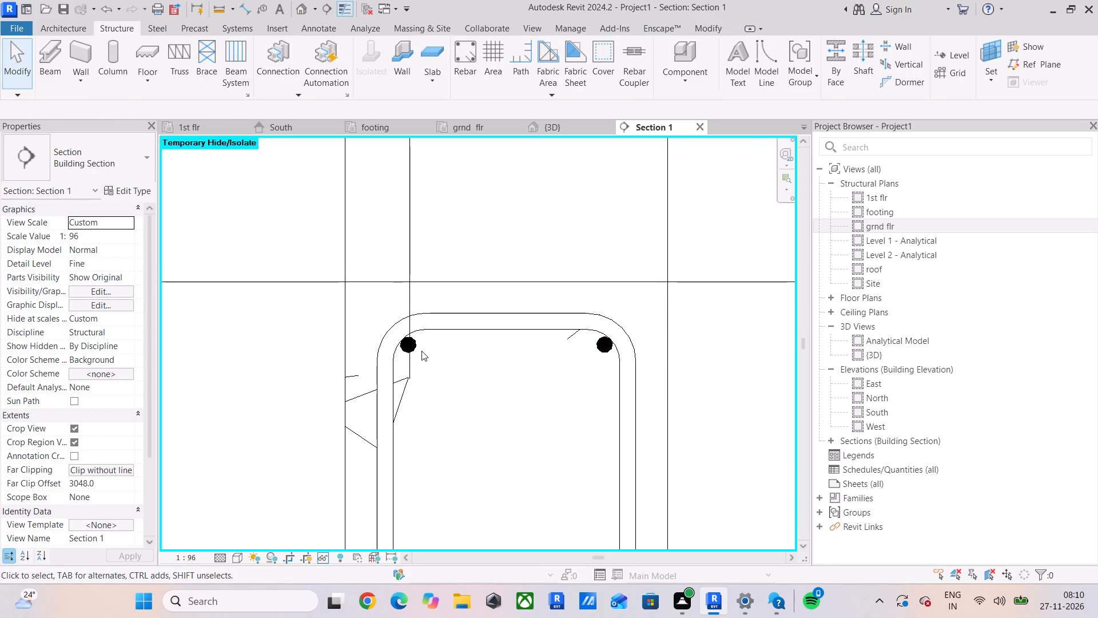
Set the start and end hooks of both top bars to Standard - 90 degrees.
{"action": "left_click", "coordinate": [420, 349]}
{"action": "left_click", "coordinate": [606, 356], "text": "ctrl"}
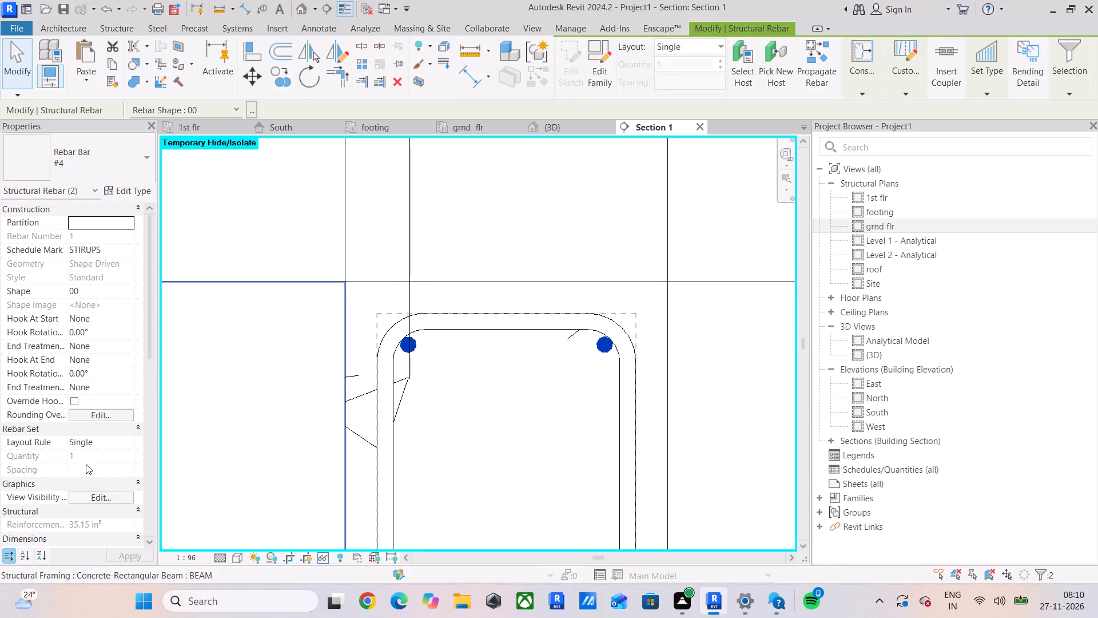
{"action": "scroll", "coordinate": [86, 466], "scroll_direction": "down", "scroll_amount": 2}
{"action": "scroll", "coordinate": [86, 464], "scroll_direction": "up", "scroll_amount": 2}
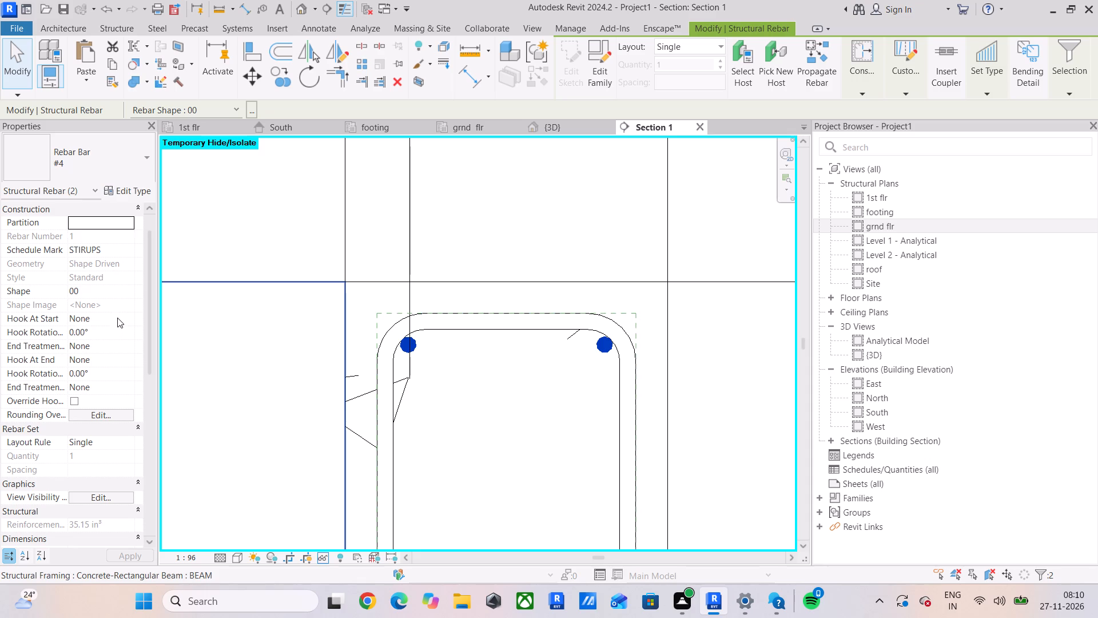
{"action": "left_click", "coordinate": [124, 319]}
{"action": "left_click", "coordinate": [128, 341]}
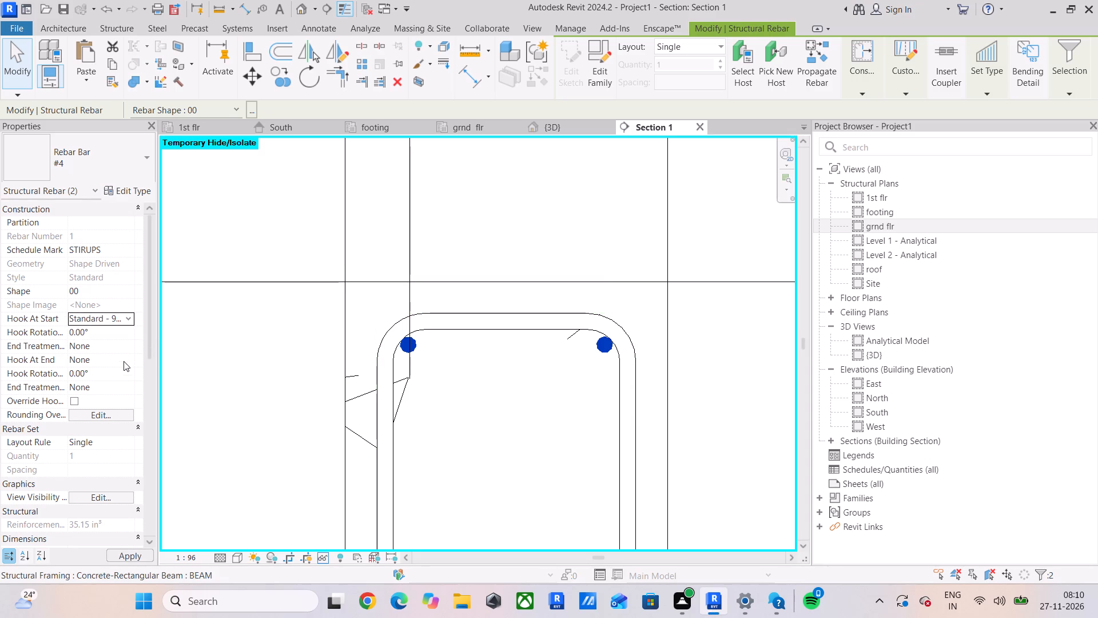
{"action": "left_click", "coordinate": [130, 360]}
{"action": "left_click", "coordinate": [119, 382]}
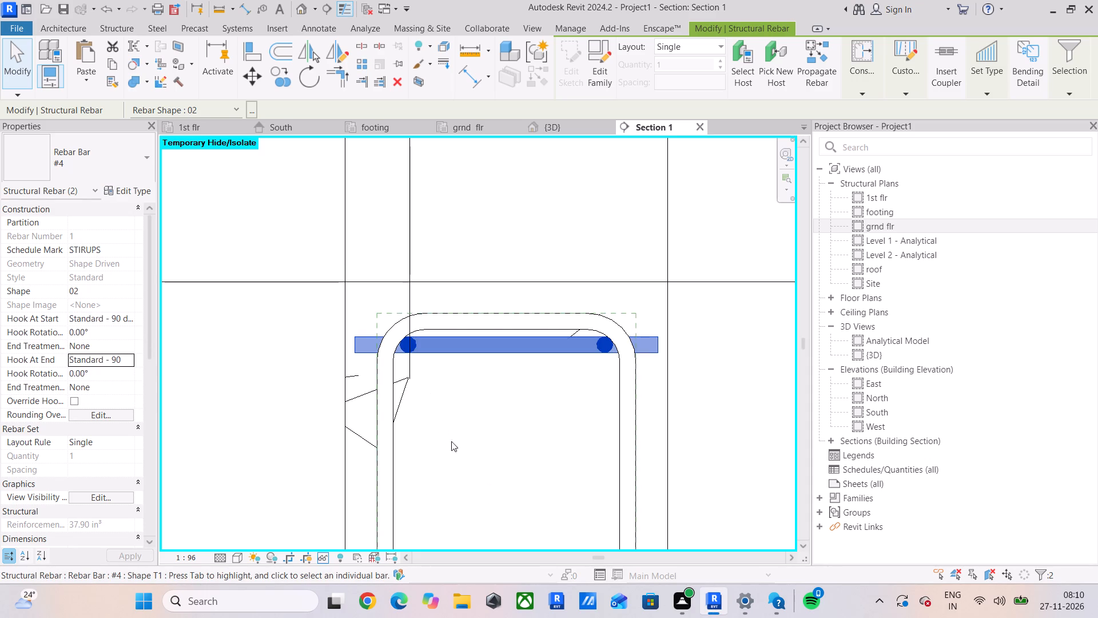
Rotate the two top bars so their end hooks both point down inside the stirrup.
{"action": "key", "text": "space"}
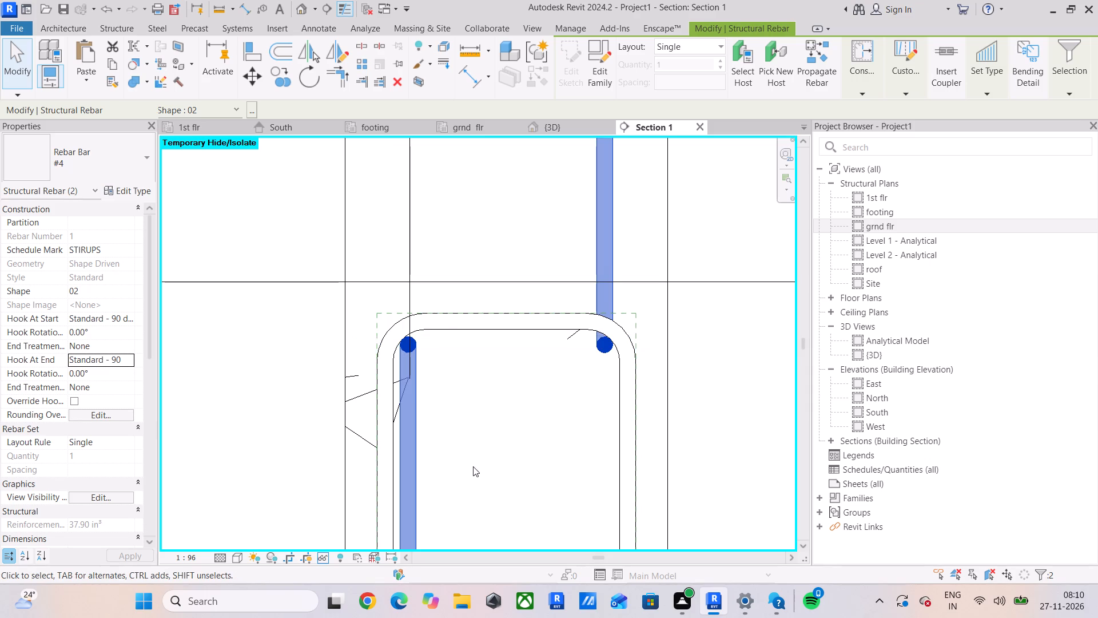
{"action": "key", "text": "space"}
{"action": "key", "text": "space"}
{"action": "key", "text": "space"}
{"action": "key", "text": "space"}
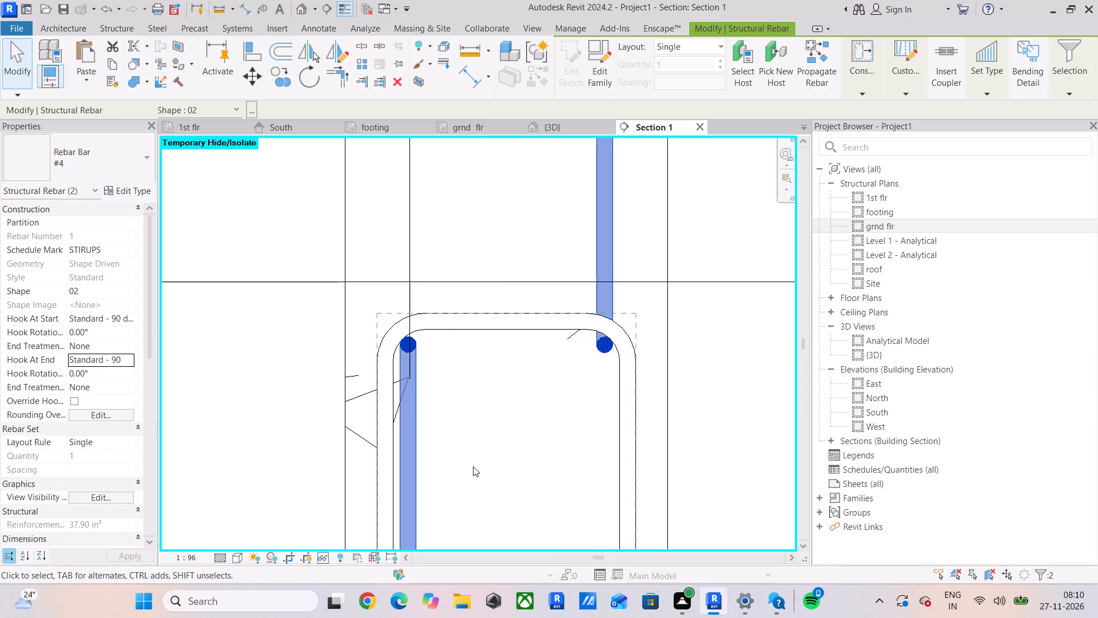
{"action": "left_click", "coordinate": [473, 466]}
{"action": "left_click", "coordinate": [606, 255]}
{"action": "key", "text": "space"}
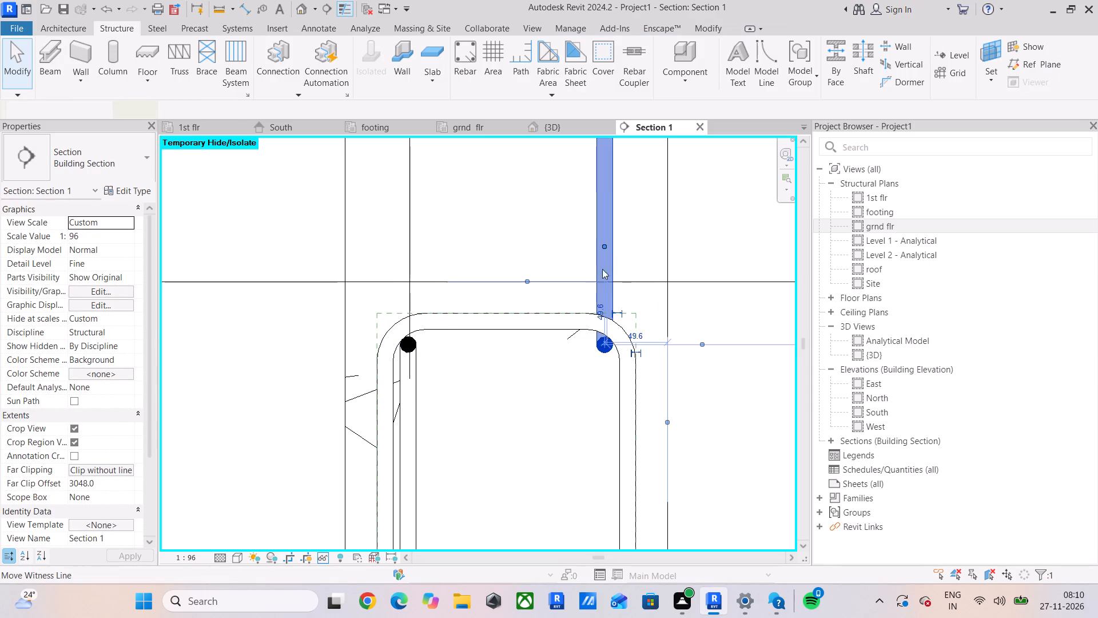
{"action": "key", "text": "space"}
{"action": "scroll", "coordinate": [522, 418], "scroll_direction": "down", "scroll_amount": 3}
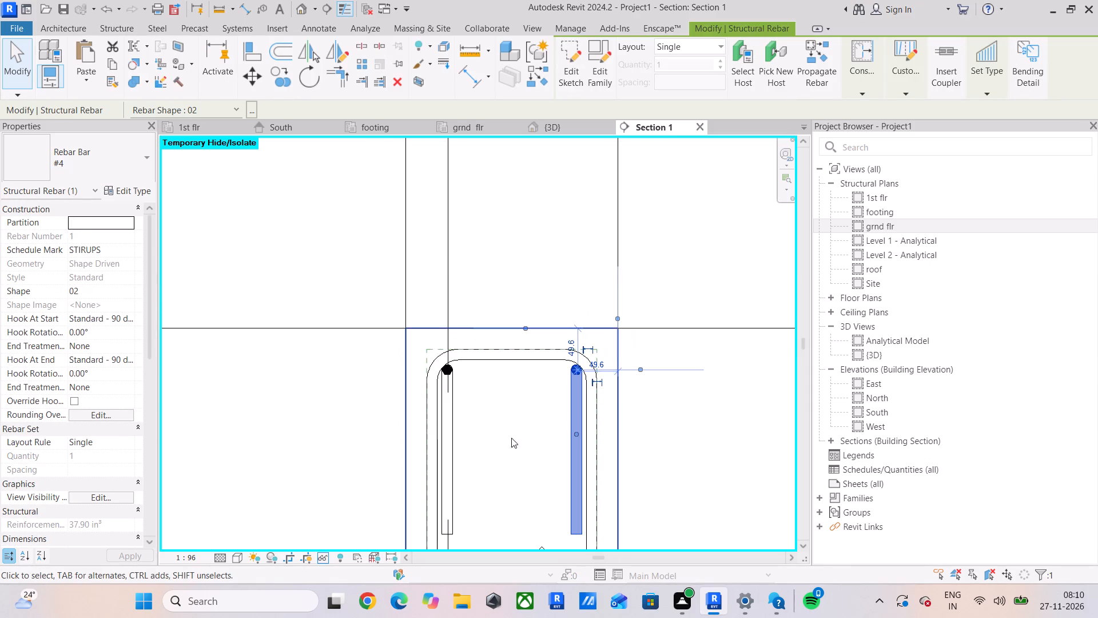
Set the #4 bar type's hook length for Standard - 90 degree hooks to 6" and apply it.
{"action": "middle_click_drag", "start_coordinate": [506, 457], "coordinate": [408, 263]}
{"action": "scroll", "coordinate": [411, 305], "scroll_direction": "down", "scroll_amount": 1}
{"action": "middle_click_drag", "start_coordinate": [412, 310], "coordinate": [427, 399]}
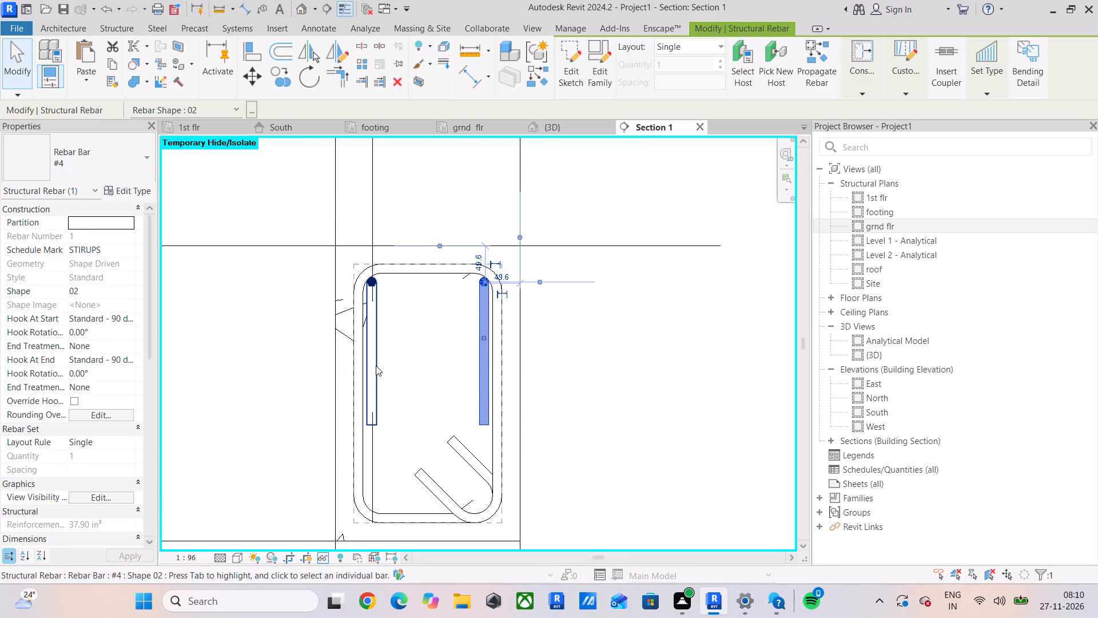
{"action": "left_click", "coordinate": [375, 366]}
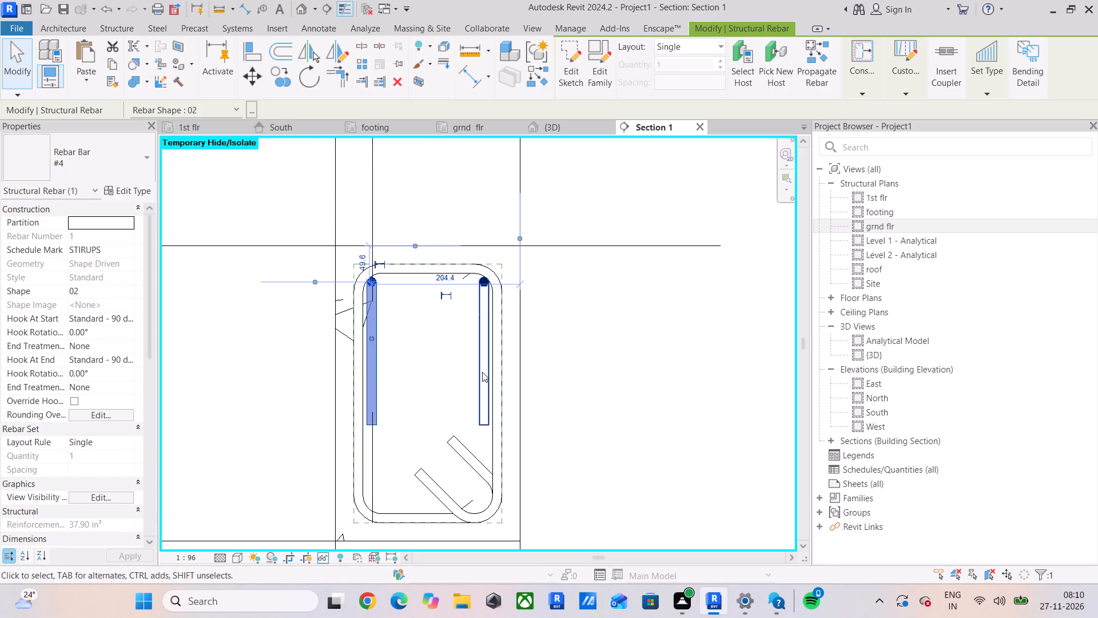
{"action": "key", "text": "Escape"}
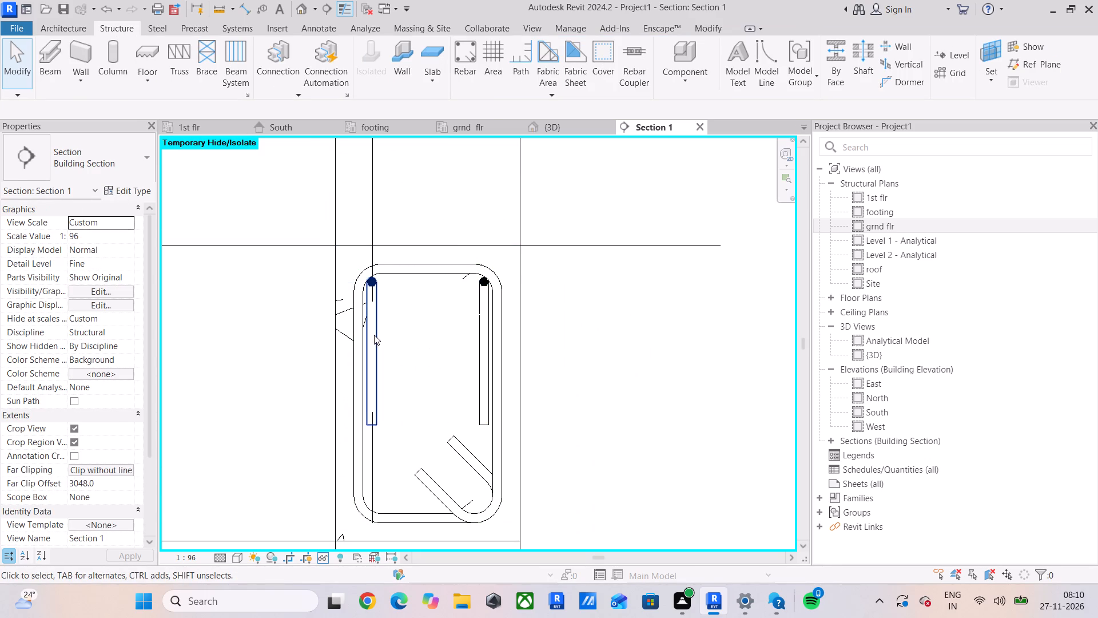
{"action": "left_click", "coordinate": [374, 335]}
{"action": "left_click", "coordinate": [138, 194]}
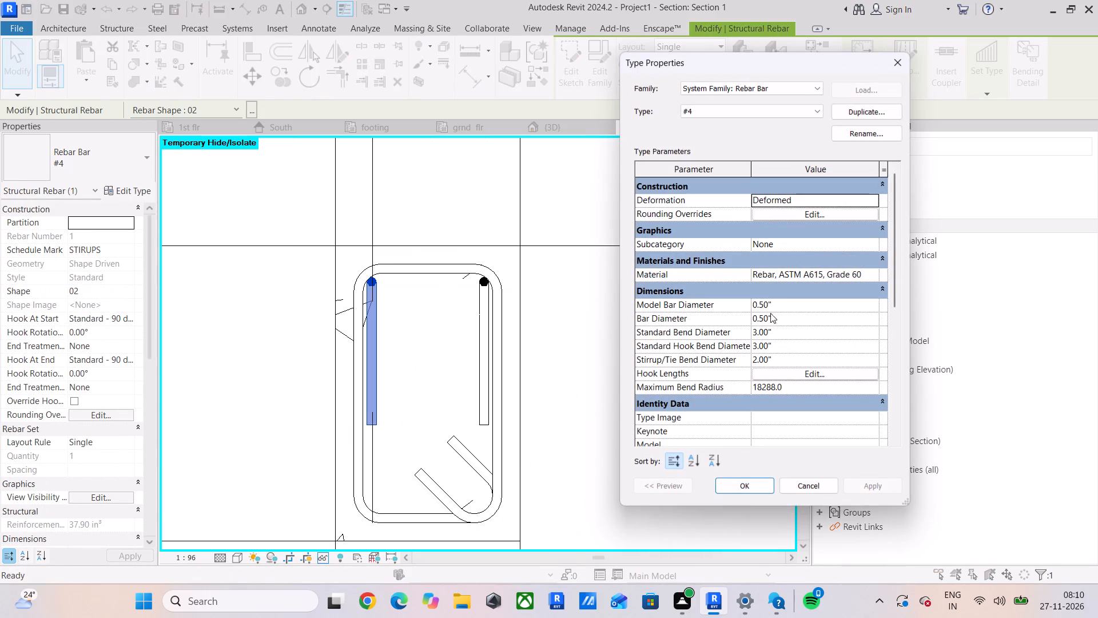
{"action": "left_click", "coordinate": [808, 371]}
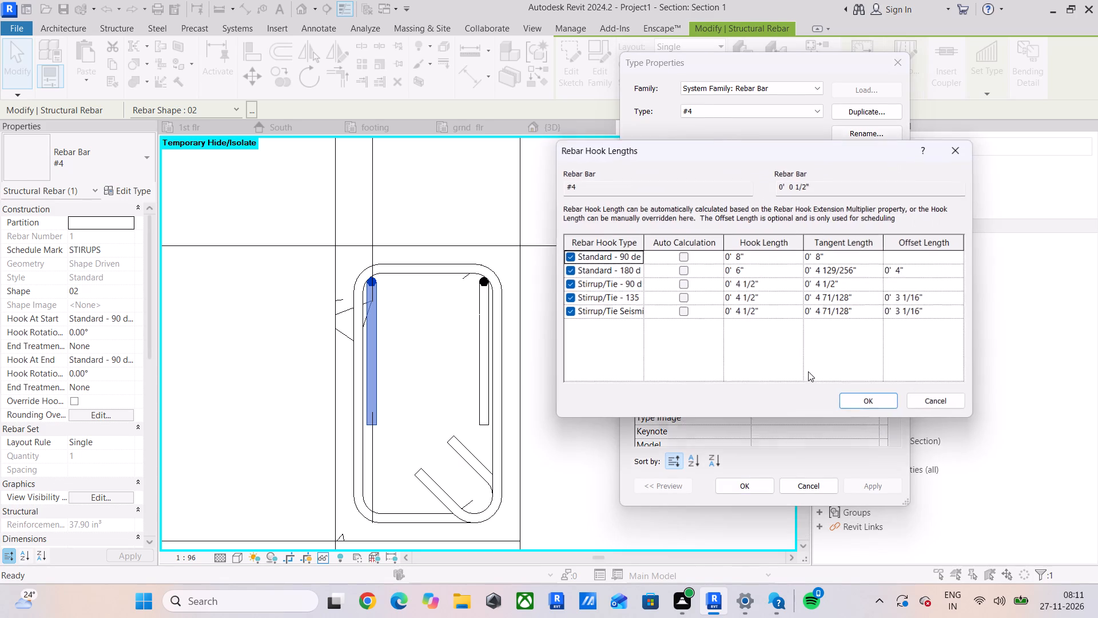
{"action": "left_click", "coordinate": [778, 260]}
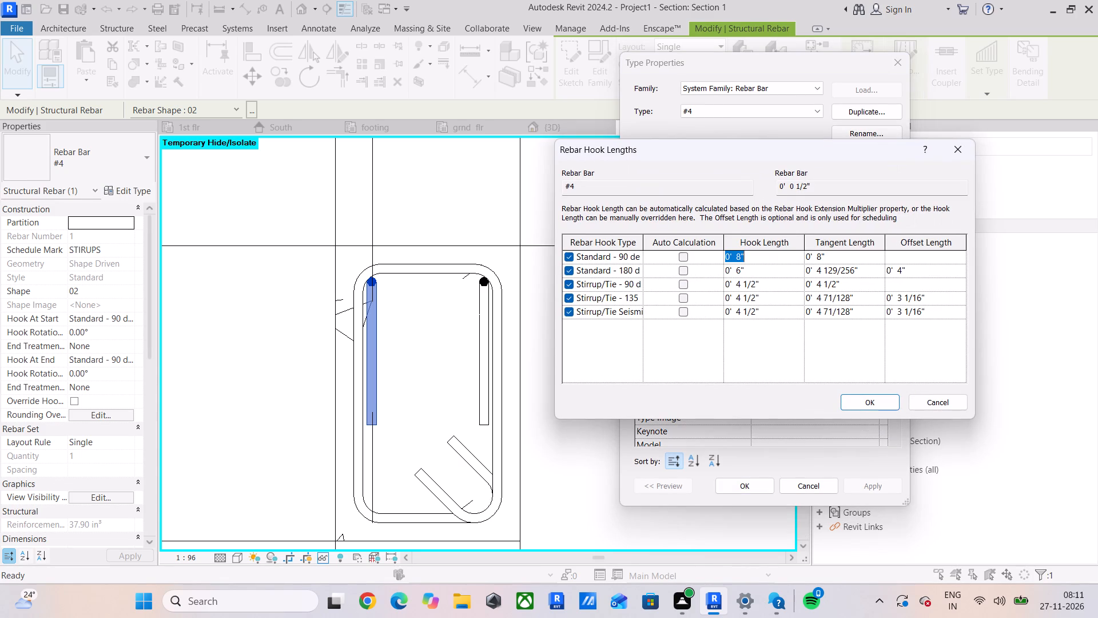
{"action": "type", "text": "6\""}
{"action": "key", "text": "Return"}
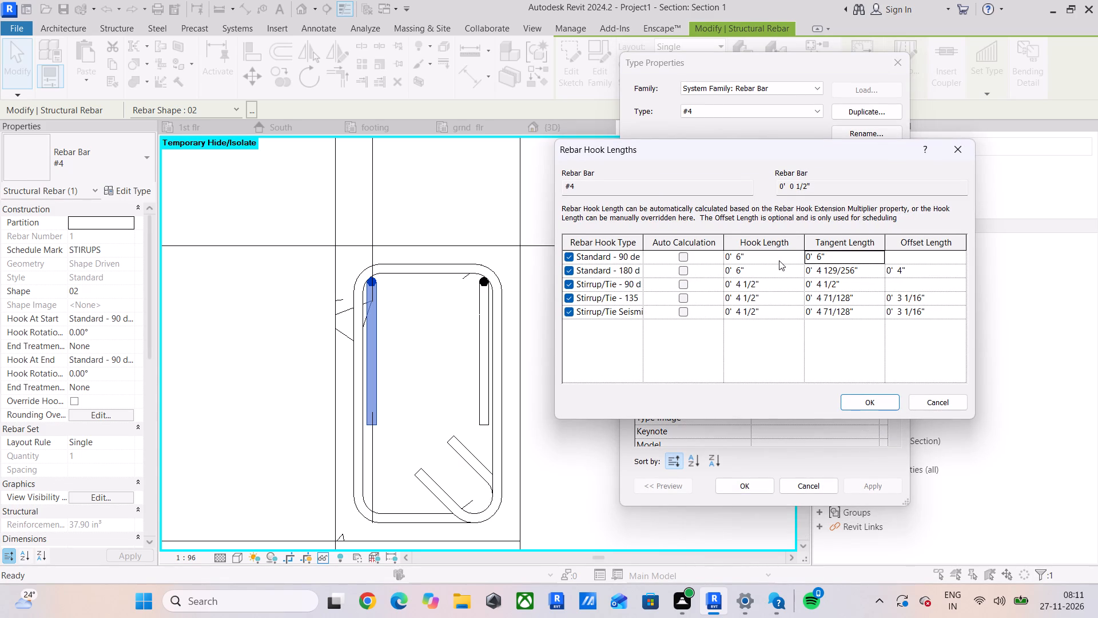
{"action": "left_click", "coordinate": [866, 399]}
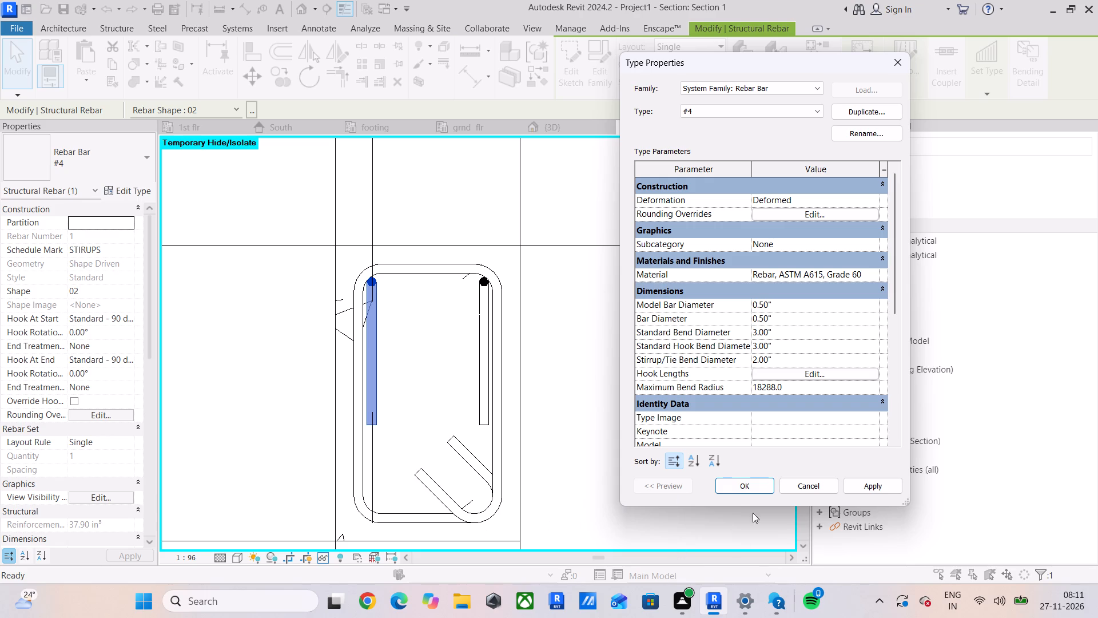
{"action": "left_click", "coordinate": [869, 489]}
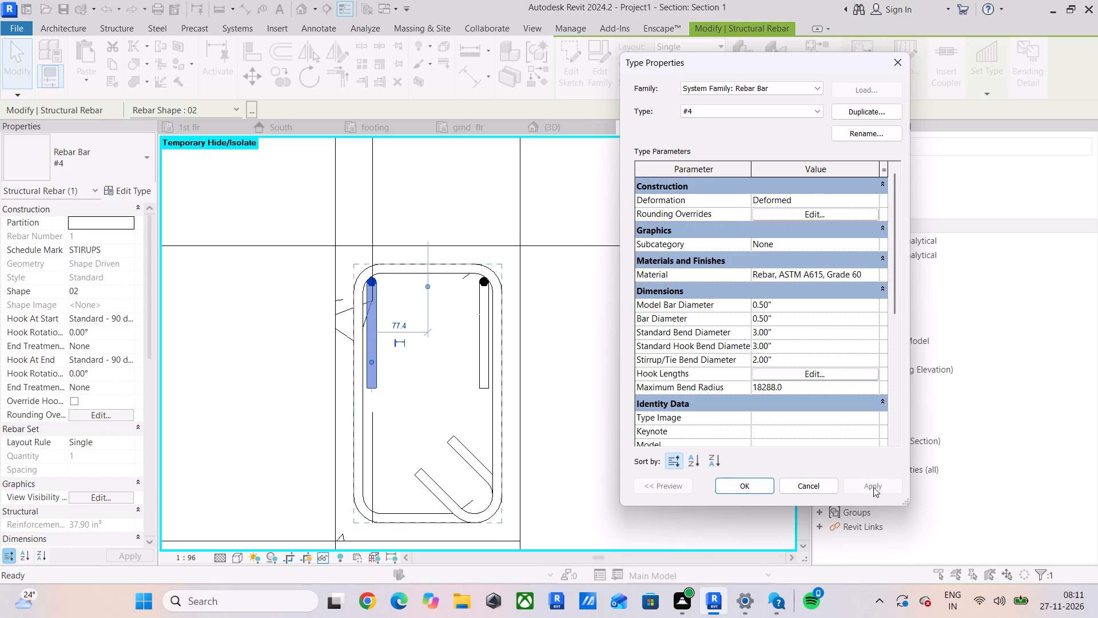
Set the #4 bar type's hook length for Standard - 90 degree hooks to 5" and apply it.
{"action": "left_click", "coordinate": [825, 377]}
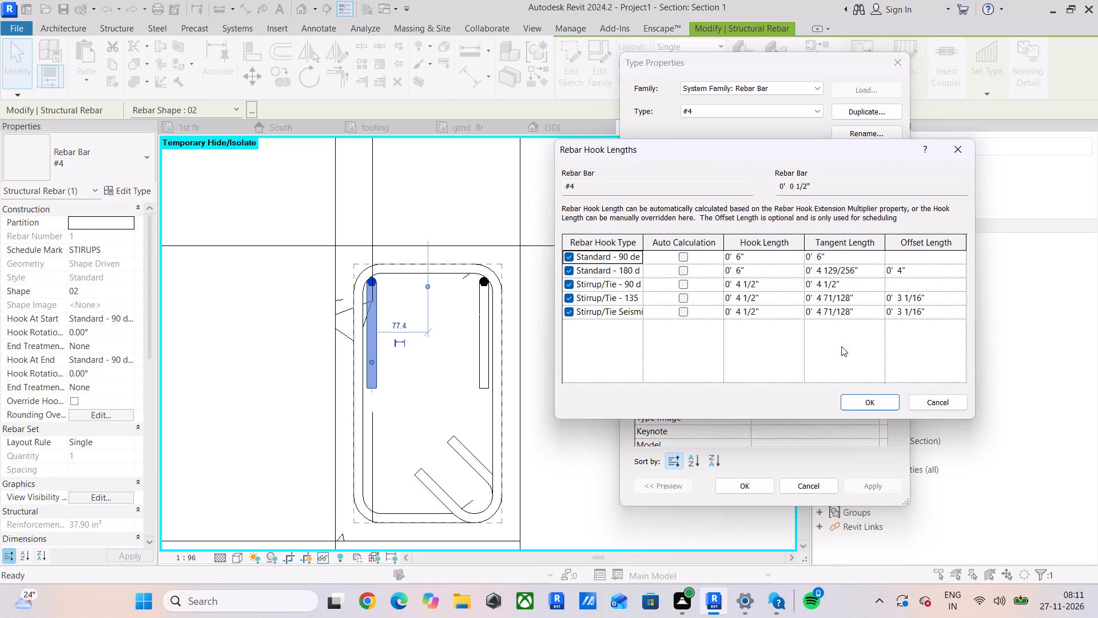
{"action": "left_click", "coordinate": [776, 258]}
{"action": "type", "text": "5\""}
{"action": "key", "text": "Return"}
{"action": "left_click", "coordinate": [868, 410]}
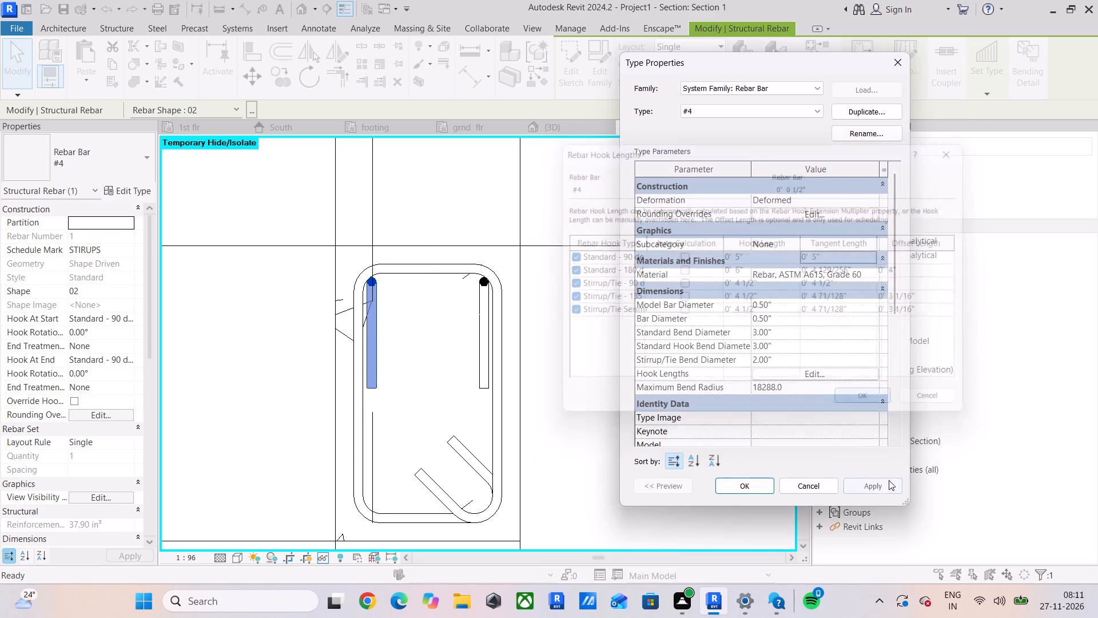
{"action": "left_click", "coordinate": [883, 489]}
{"action": "left_click", "coordinate": [448, 401]}
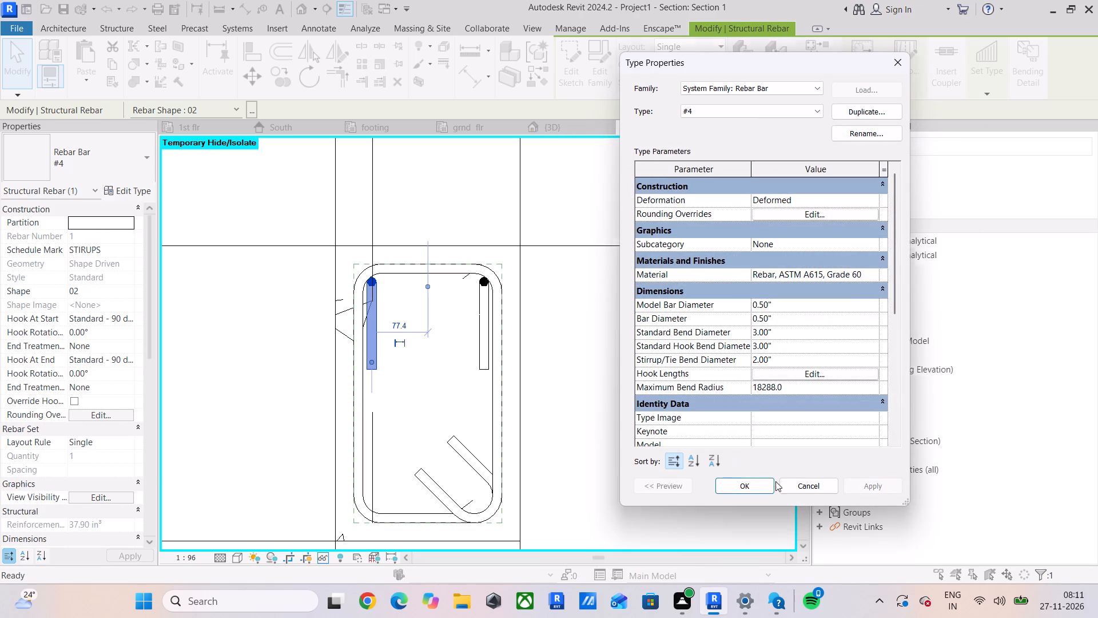
{"action": "left_click", "coordinate": [753, 485]}
Mirror copies of both top bars about the stirrup's horizontal mid-height axis into its bottom inside corners.
{"action": "left_click", "coordinate": [486, 364], "text": "ctrl"}
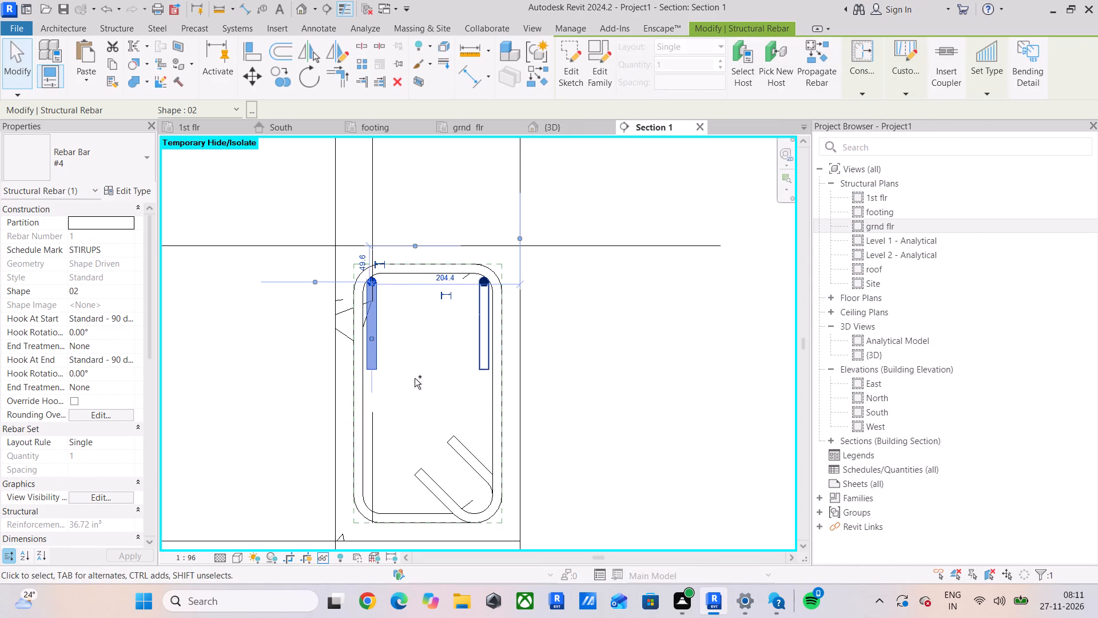
{"action": "left_click", "coordinate": [340, 55]}
{"action": "left_click_drag", "start_coordinate": [351, 394], "coordinate": [345, 394]}
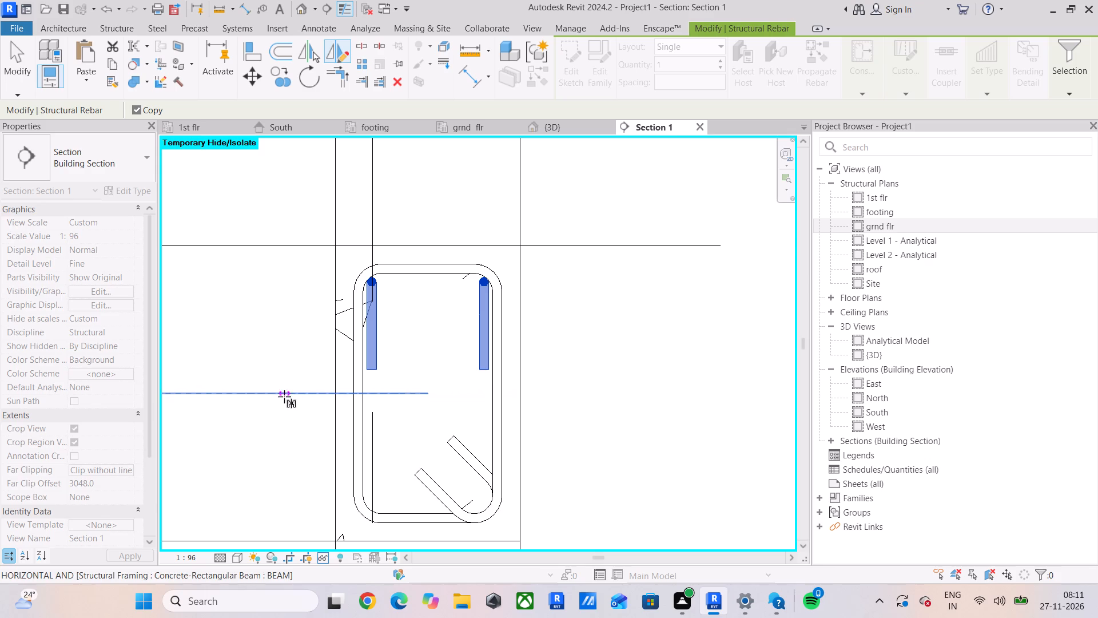
{"action": "left_click", "coordinate": [284, 397]}
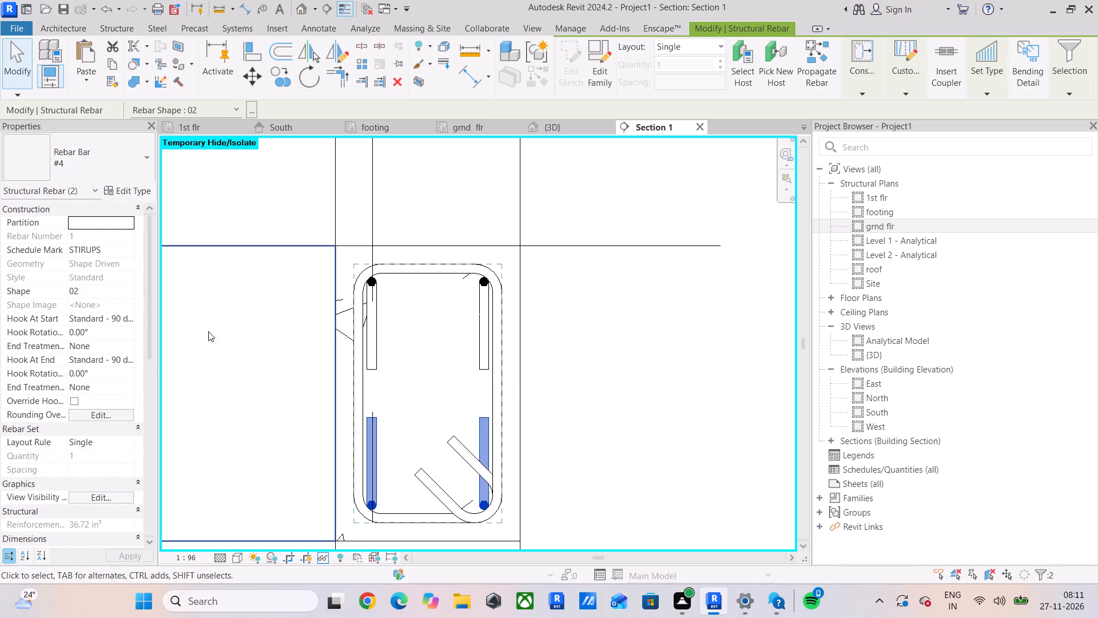
{"action": "left_click", "coordinate": [10, 47]}
Place a straight #4 rebar of shape 00 against the stirrup's left inner face, near mid-height between the hooks.
{"action": "scroll", "coordinate": [383, 457], "scroll_direction": "up", "scroll_amount": 3}
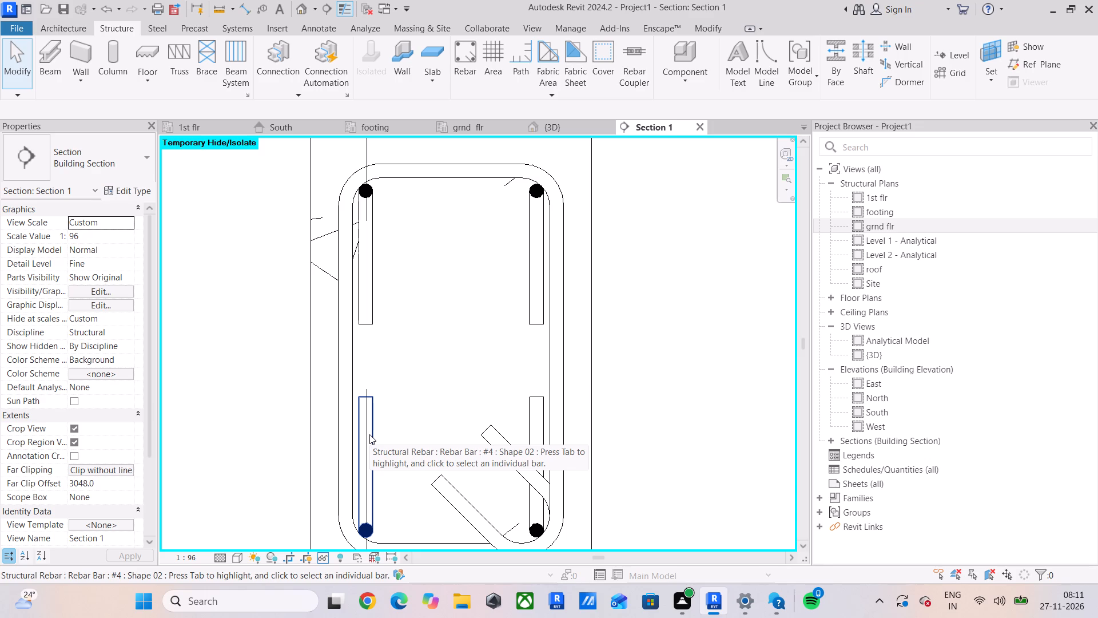
{"action": "middle_click_drag", "start_coordinate": [418, 407], "coordinate": [413, 441]}
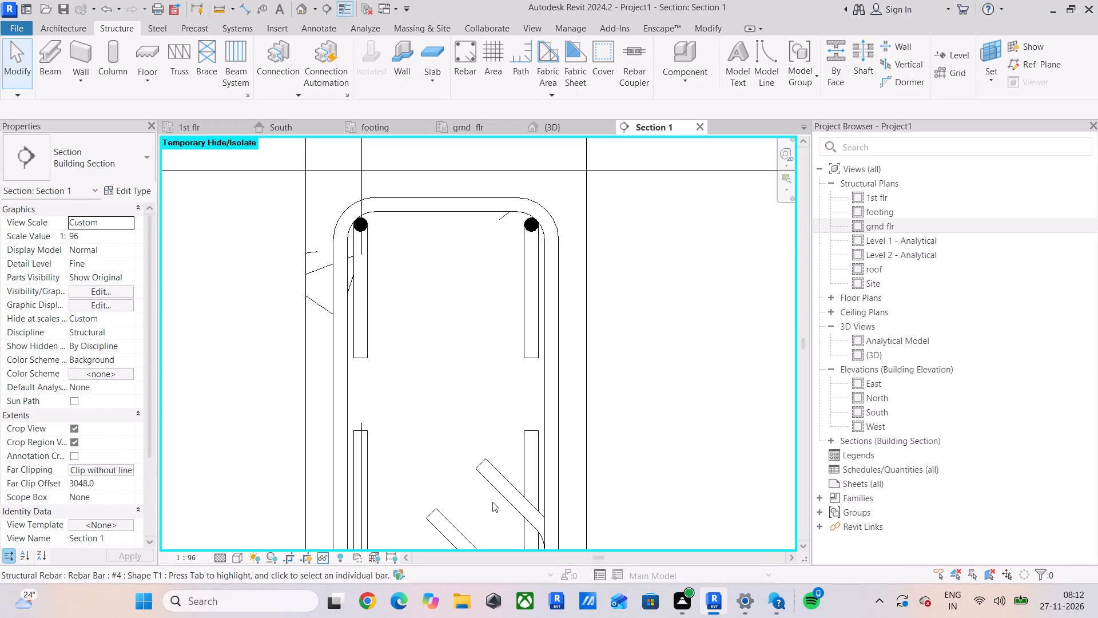
{"action": "scroll", "coordinate": [404, 479], "scroll_direction": "down", "scroll_amount": 2}
{"action": "middle_click_drag", "start_coordinate": [404, 479], "coordinate": [409, 501]}
{"action": "scroll", "coordinate": [464, 445], "scroll_direction": "up", "scroll_amount": 4}
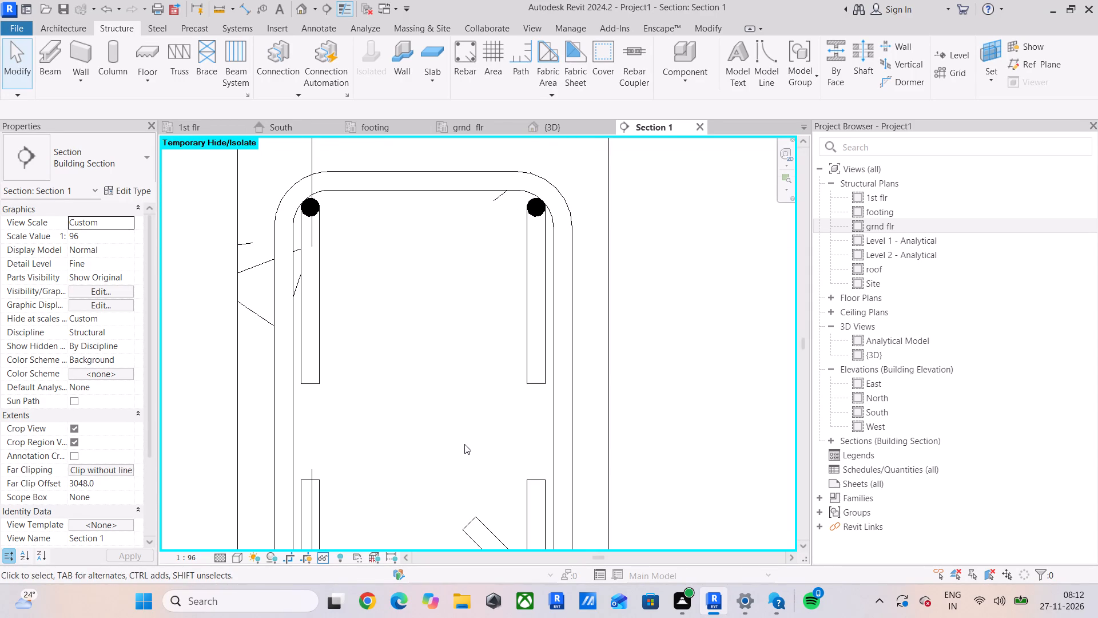
{"action": "middle_click_drag", "start_coordinate": [317, 350], "coordinate": [323, 375]}
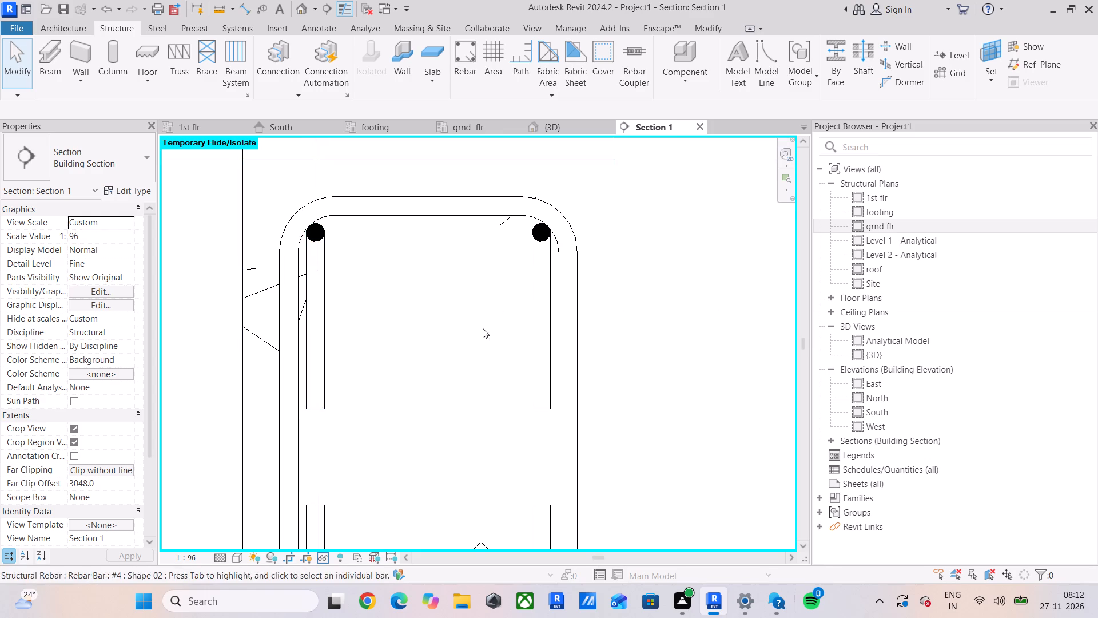
{"action": "left_click", "coordinate": [307, 361]}
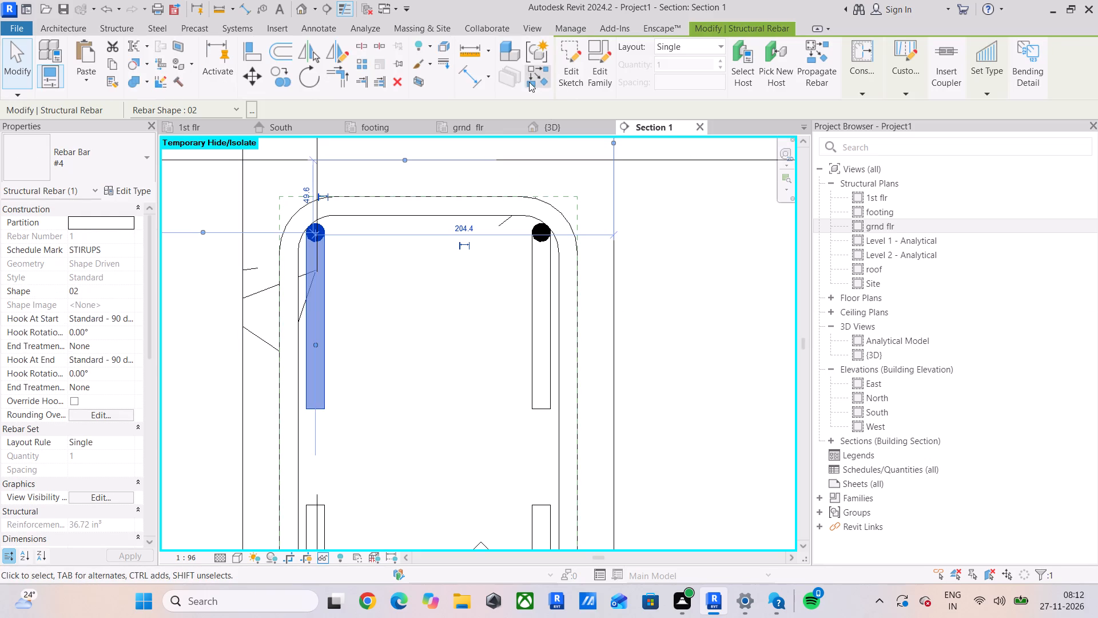
{"action": "left_click", "coordinate": [535, 81]}
{"action": "scroll", "coordinate": [1020, 287], "scroll_direction": "up", "scroll_amount": 8}
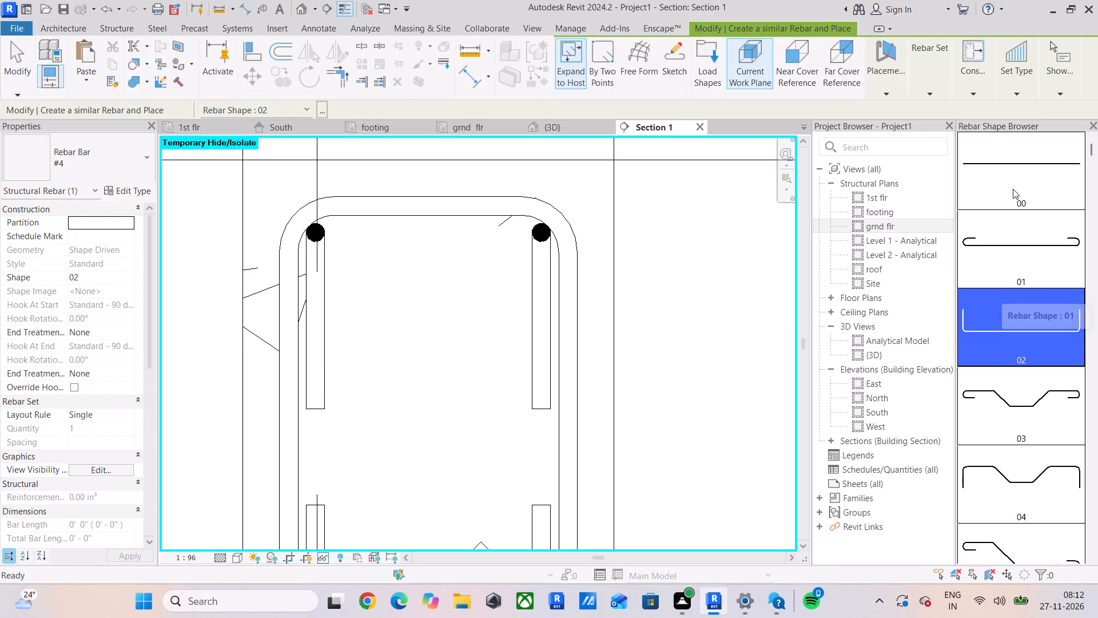
{"action": "left_click", "coordinate": [1014, 165]}
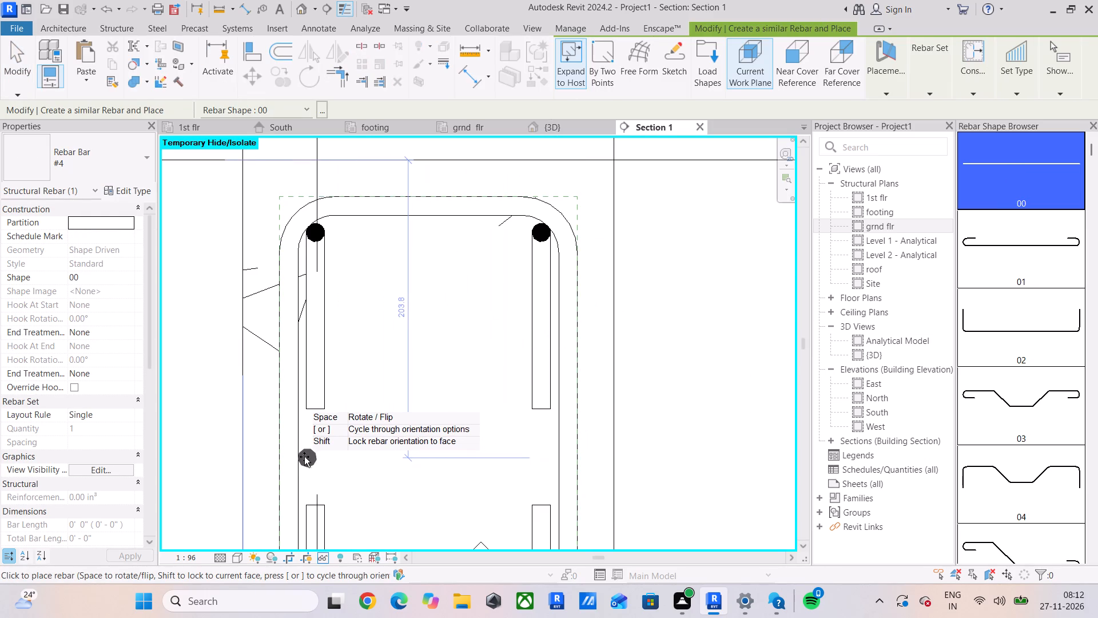
{"action": "middle_click_drag", "start_coordinate": [313, 462], "coordinate": [346, 446]}
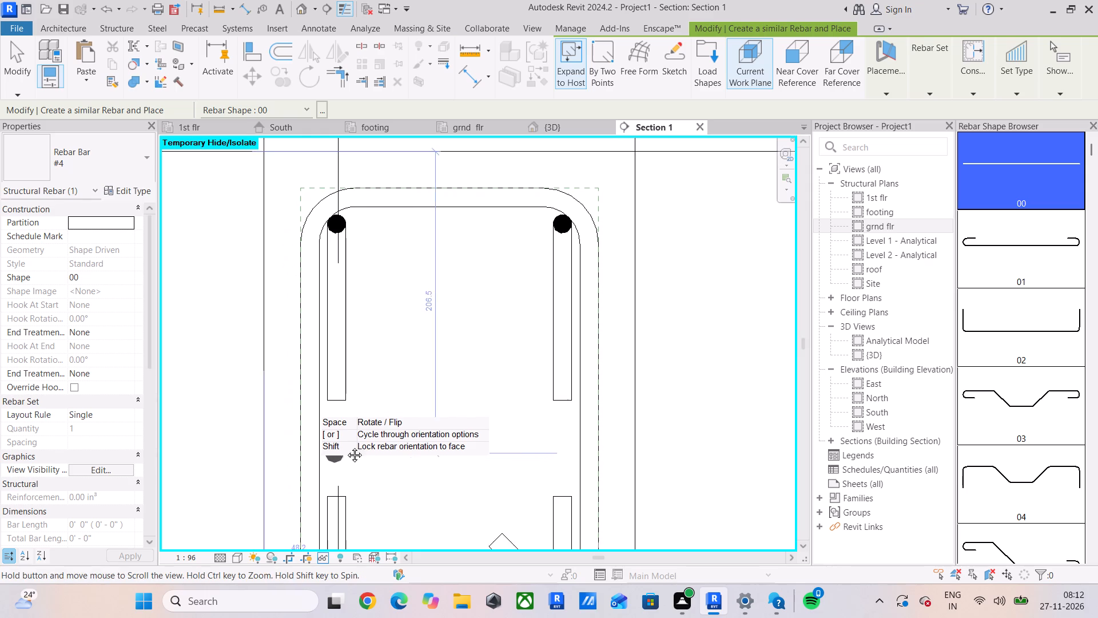
{"action": "middle_click_drag", "start_coordinate": [346, 446], "coordinate": [371, 434]}
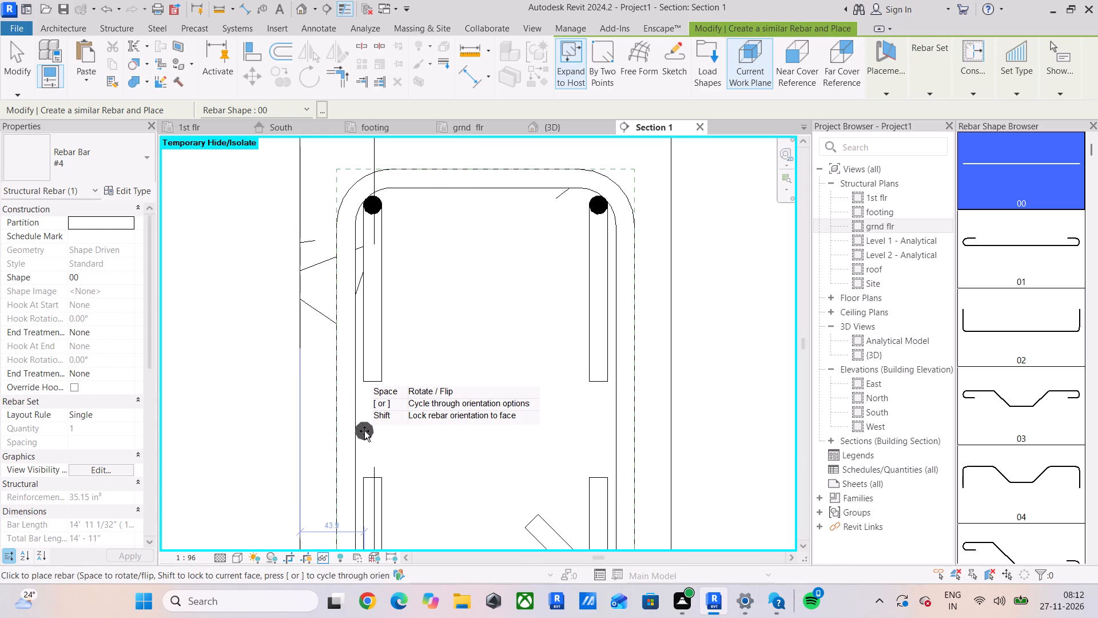
{"action": "left_click", "coordinate": [363, 439]}
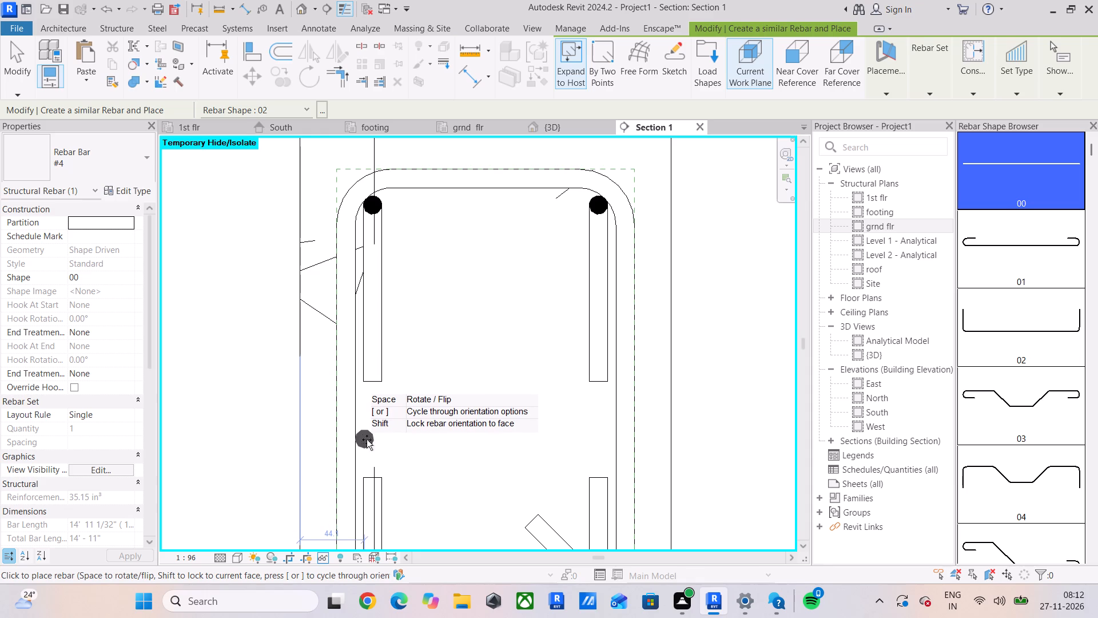
{"action": "key", "text": "Escape"}
Draw a horizontal detail line about 204 mm long between the midpoints of the stirrup's two outer vertical sides.
{"action": "scroll", "coordinate": [392, 430], "scroll_direction": "down", "scroll_amount": 1}
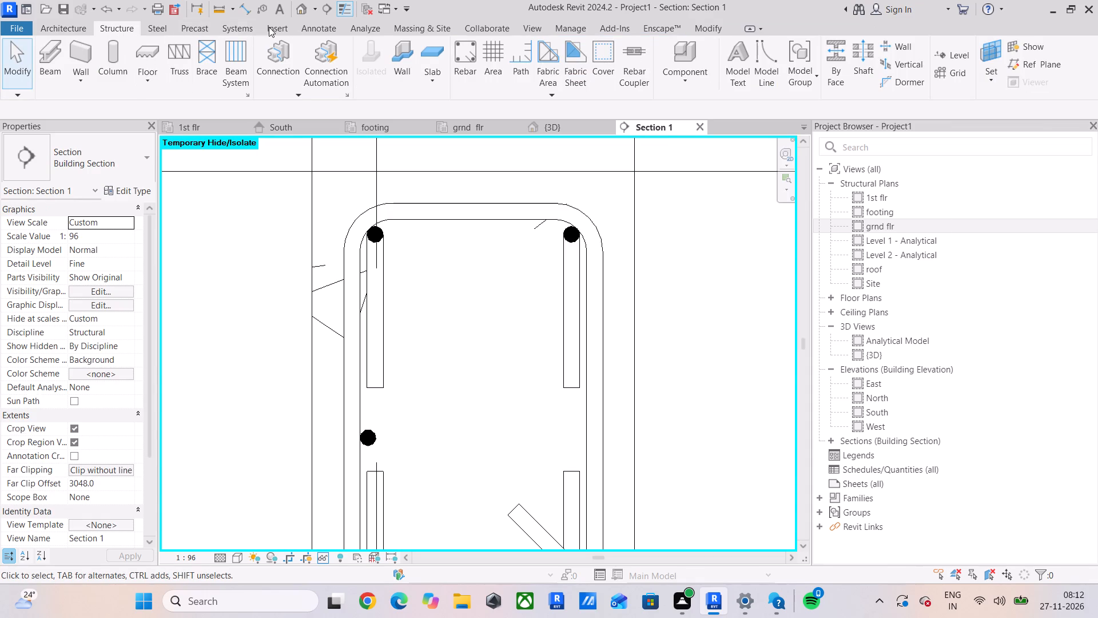
{"action": "left_click", "coordinate": [332, 31]}
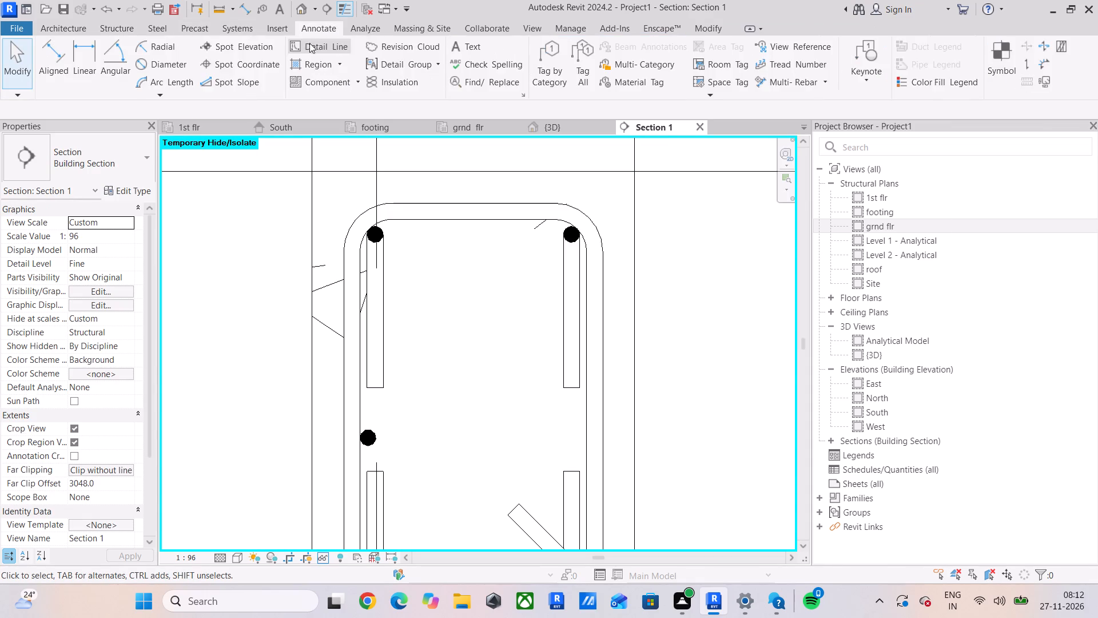
{"action": "left_click", "coordinate": [309, 43]}
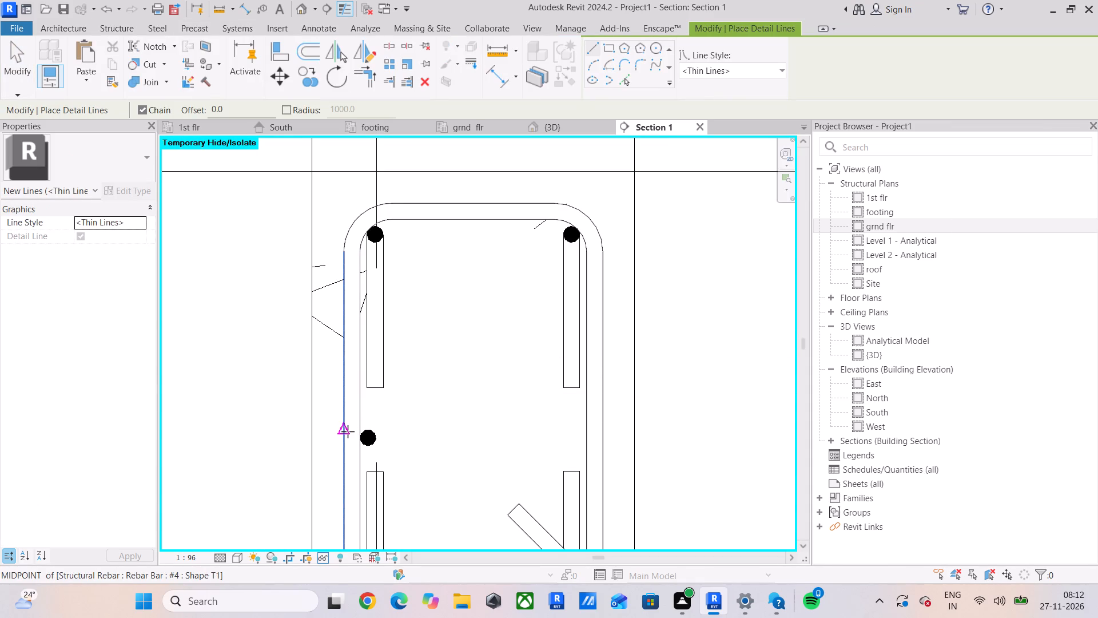
{"action": "left_click", "coordinate": [348, 431]}
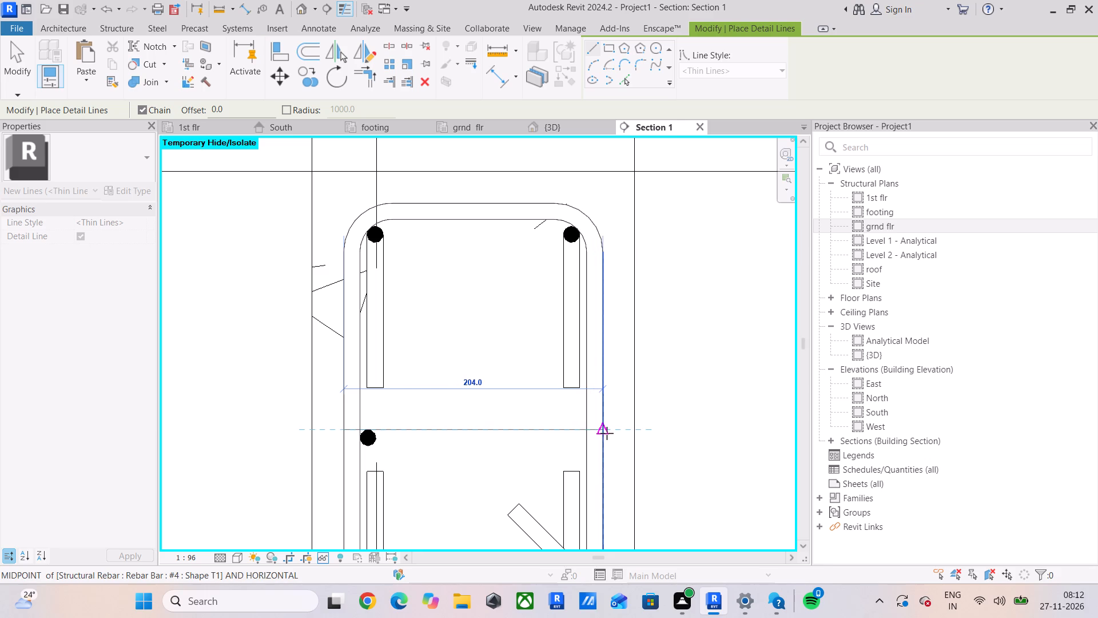
{"action": "left_click", "coordinate": [607, 433]}
{"action": "key", "text": "Escape"}
{"action": "scroll", "coordinate": [357, 430], "scroll_direction": "up", "scroll_amount": 4}
{"action": "key", "text": "Escape"}
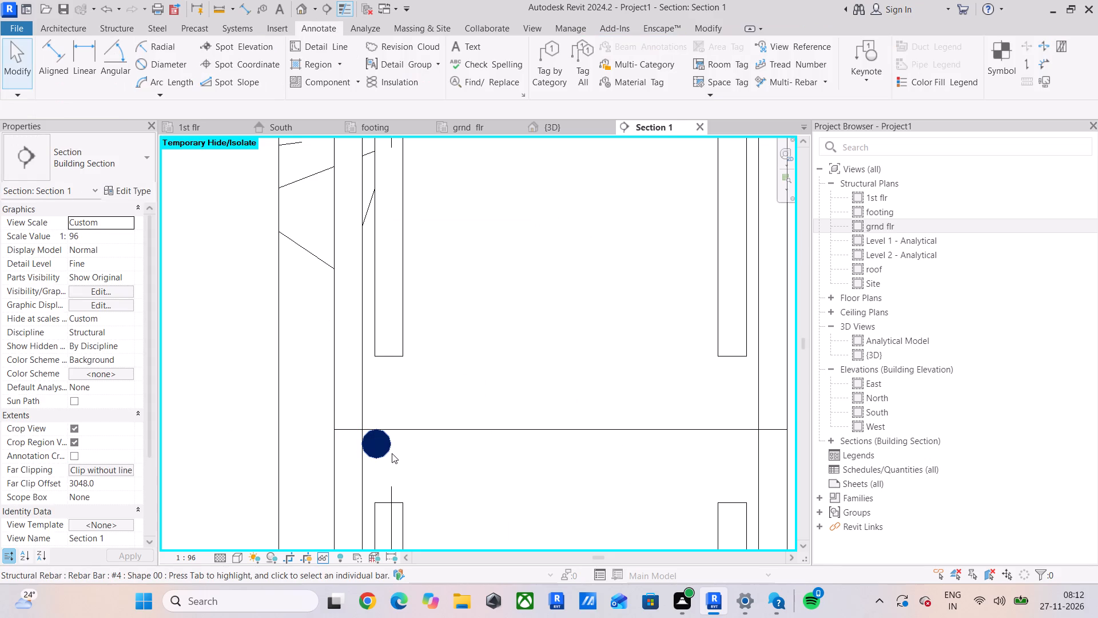
Align the centre of the straight side bar to the horizontal mid-height detail line.
{"action": "left_click", "coordinate": [391, 453]}
{"action": "left_click", "coordinate": [259, 52]}
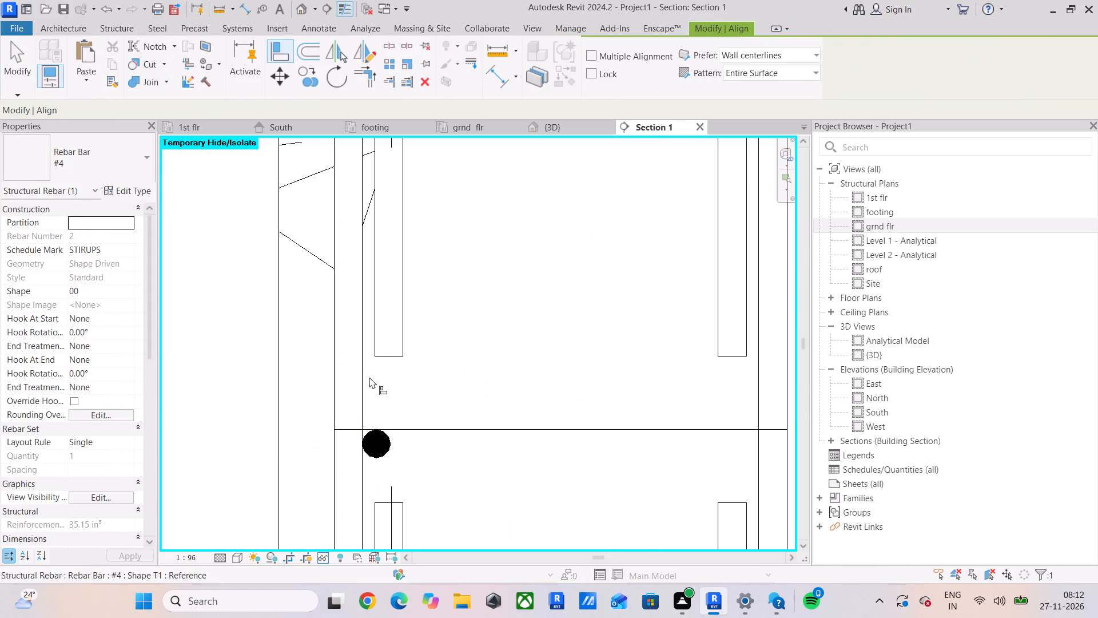
{"action": "scroll", "coordinate": [369, 379], "scroll_direction": "up", "scroll_amount": 3}
{"action": "left_click", "coordinate": [427, 456]}
{"action": "left_click", "coordinate": [383, 482]}
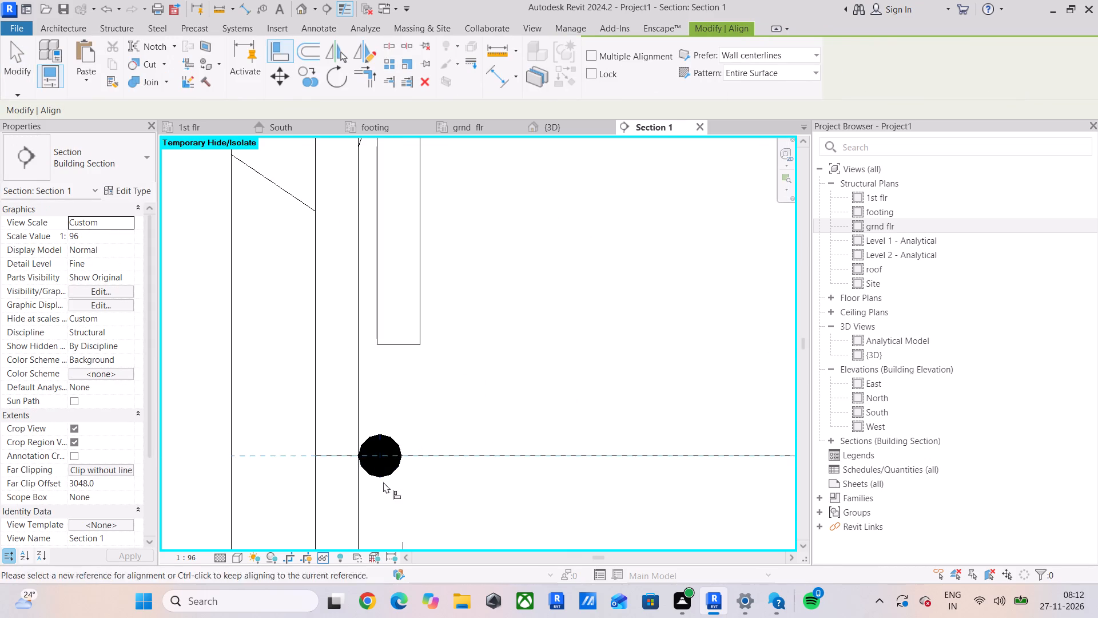
{"action": "scroll", "coordinate": [437, 473], "scroll_direction": "down", "scroll_amount": 3}
{"action": "middle_click_drag", "start_coordinate": [445, 467], "coordinate": [392, 461]}
{"action": "key", "text": "Escape"}
{"action": "key", "text": "Escape"}
Mirror a copy of the side bar about a vertical axis through the detail line's midpoint onto the stirrup's right side.
{"action": "left_click", "coordinate": [349, 465]}
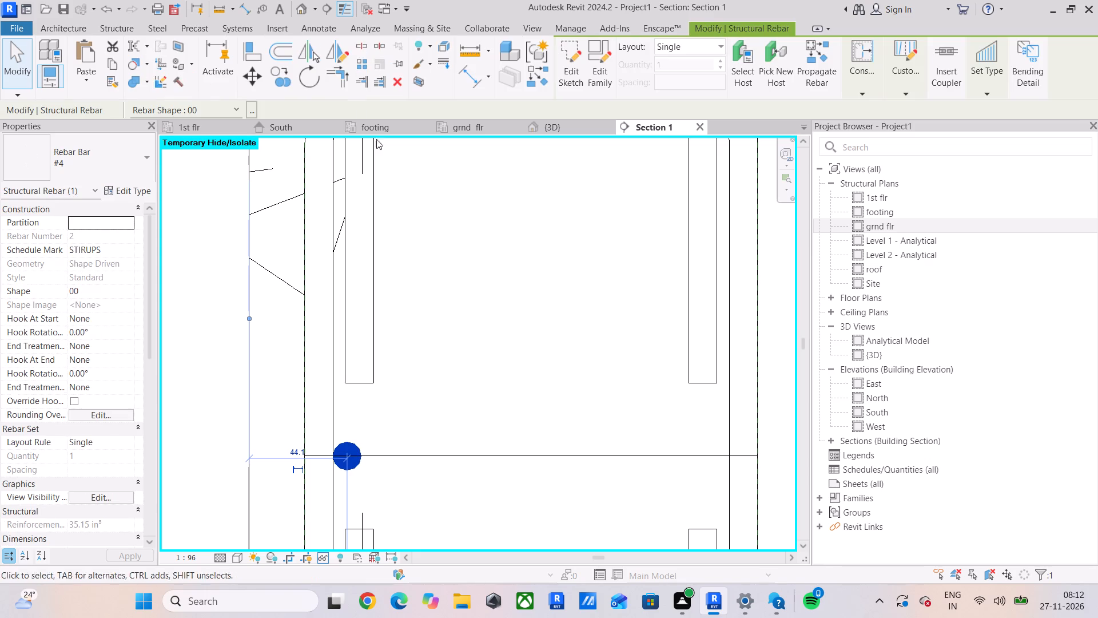
{"action": "left_click", "coordinate": [337, 57]}
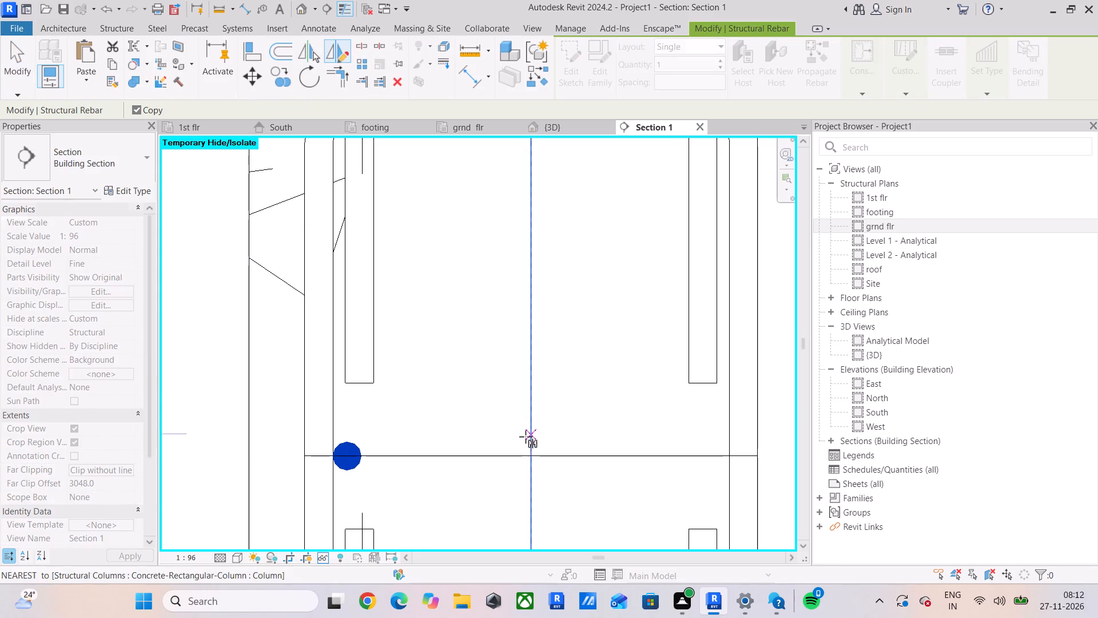
{"action": "left_click", "coordinate": [530, 457]}
{"action": "left_click", "coordinate": [538, 403]}
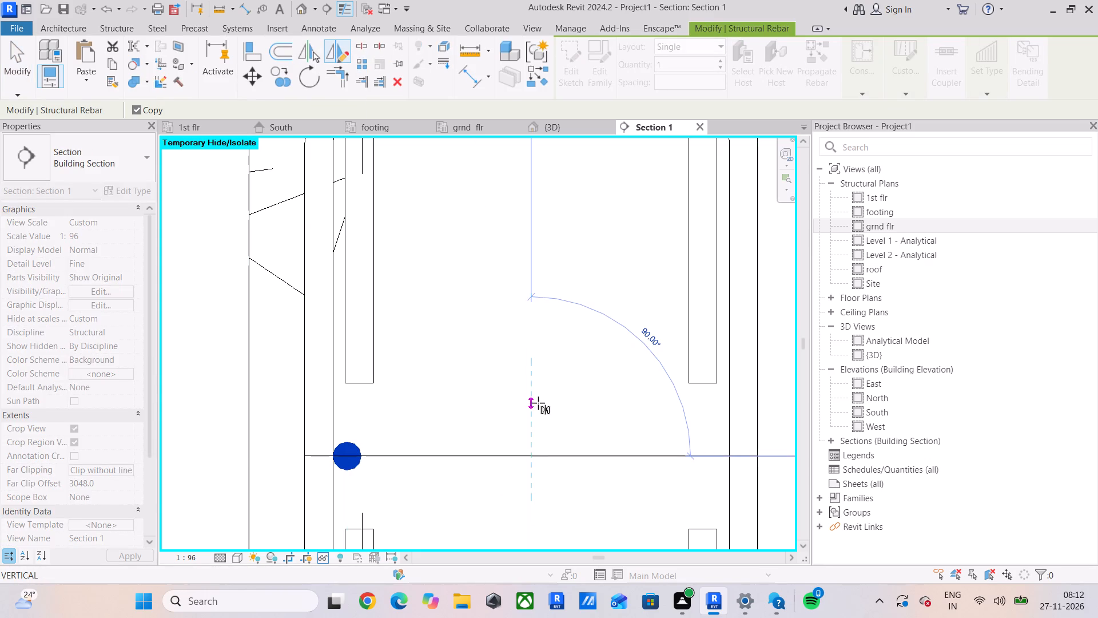
Delete the horizontal detail line at the stirrup's mid-height.
{"action": "key", "text": "Escape"}
{"action": "key", "text": "Escape"}
{"action": "left_click", "coordinate": [533, 457]}
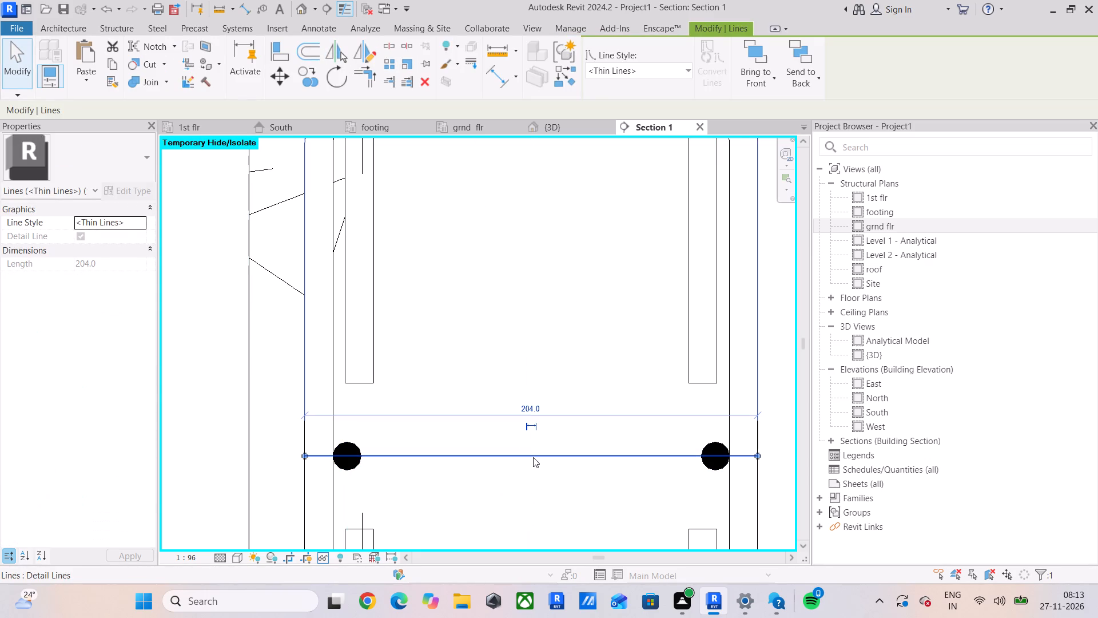
{"action": "key", "text": "Delete"}
Set all rebar hosted in the grid 7 ground-floor beam to show unobscured in the {3D} view.
{"action": "scroll", "coordinate": [533, 457], "scroll_direction": "down", "scroll_amount": 4}
{"action": "middle_click_drag", "start_coordinate": [557, 409], "coordinate": [524, 386]}
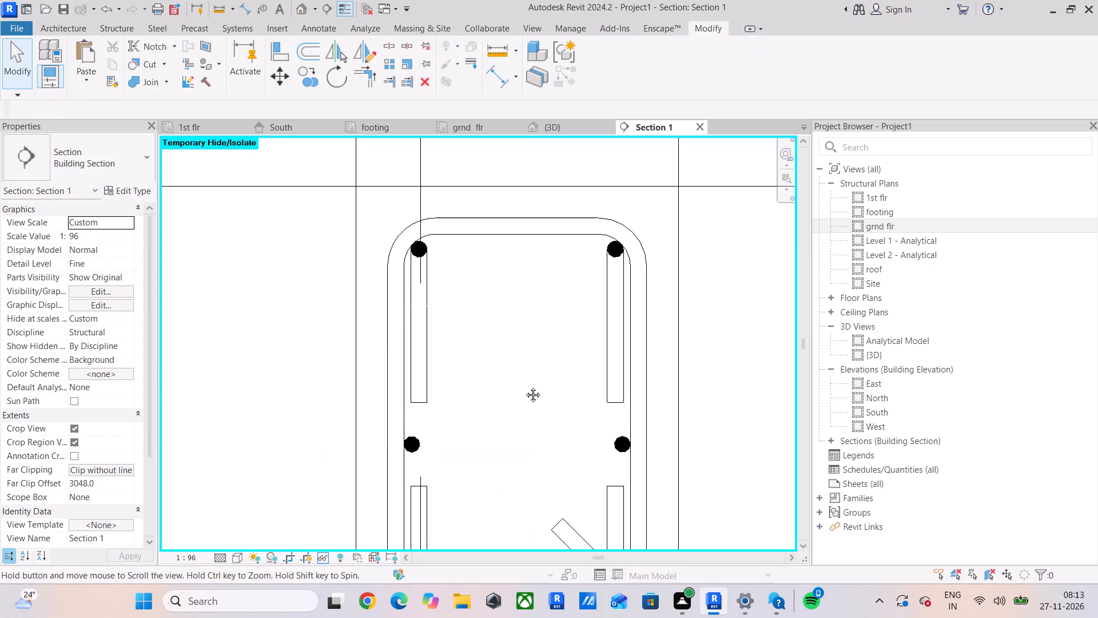
{"action": "middle_click_drag", "start_coordinate": [524, 386], "coordinate": [413, 307]}
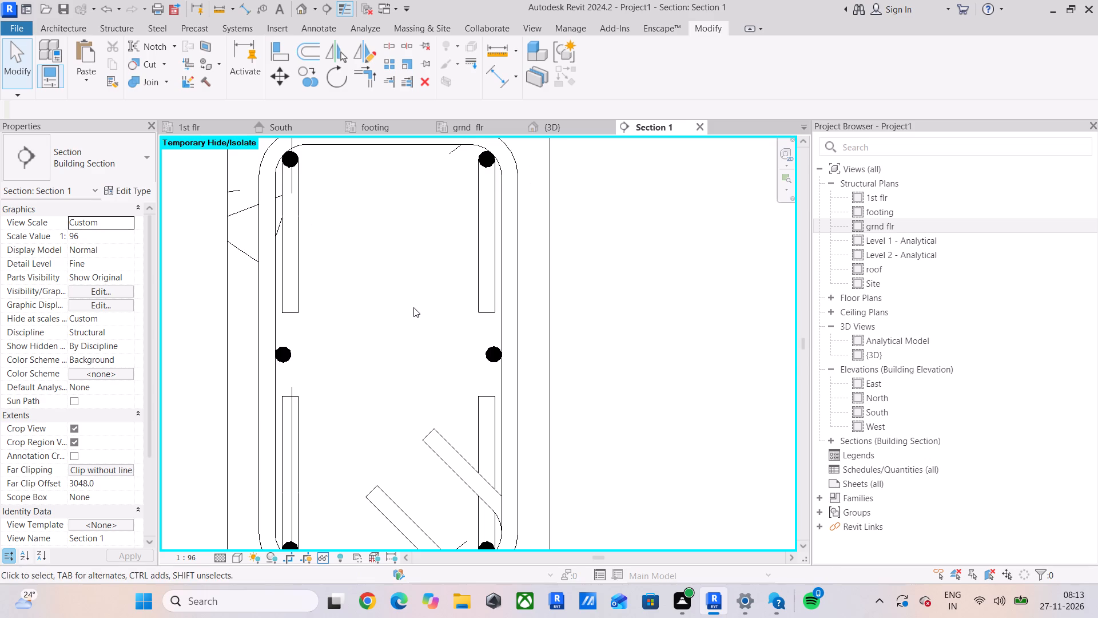
{"action": "left_click", "coordinate": [286, 358]}
{"action": "right_click", "coordinate": [286, 358]}
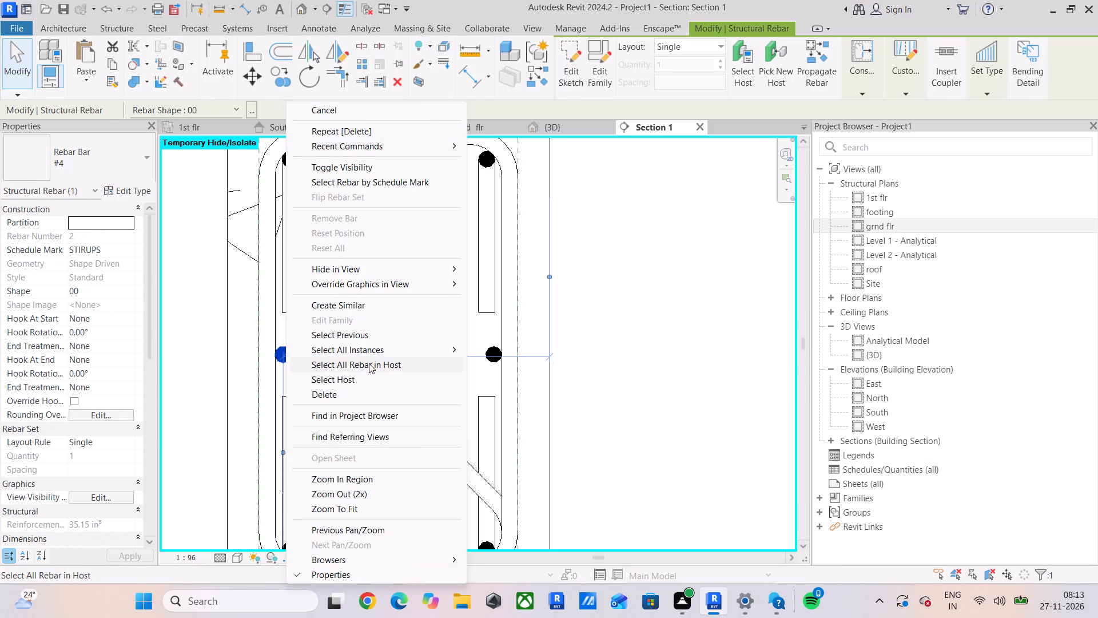
{"action": "left_click", "coordinate": [368, 363]}
{"action": "scroll", "coordinate": [393, 367], "scroll_direction": "down", "scroll_amount": 3}
{"action": "middle_click_drag", "start_coordinate": [393, 367], "coordinate": [402, 377]}
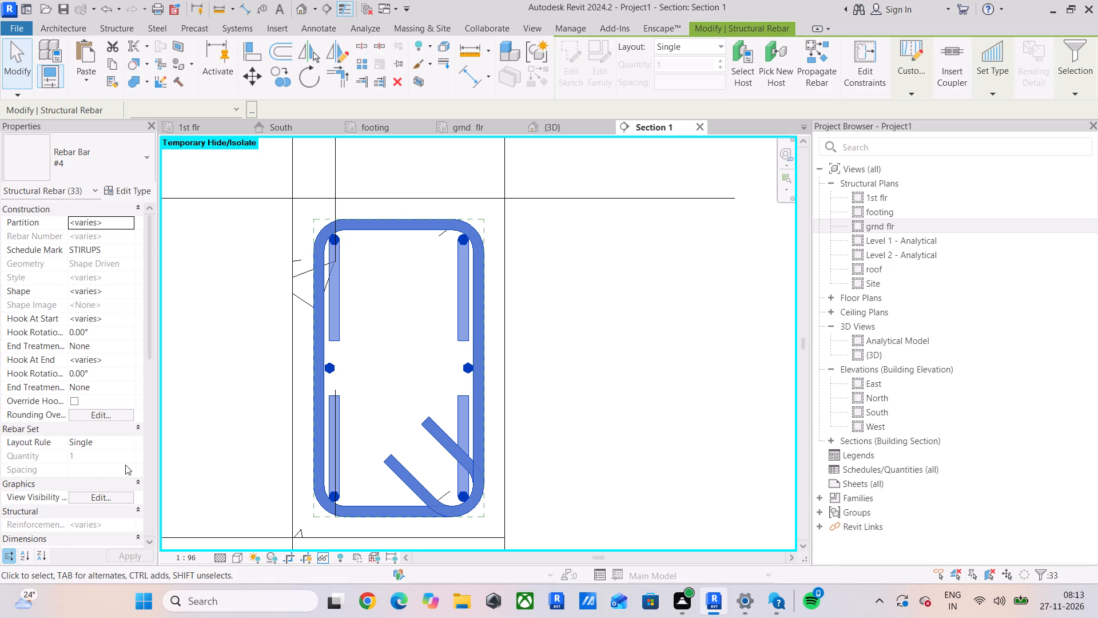
{"action": "scroll", "coordinate": [125, 466], "scroll_direction": "down", "scroll_amount": 2}
{"action": "left_click", "coordinate": [120, 429]}
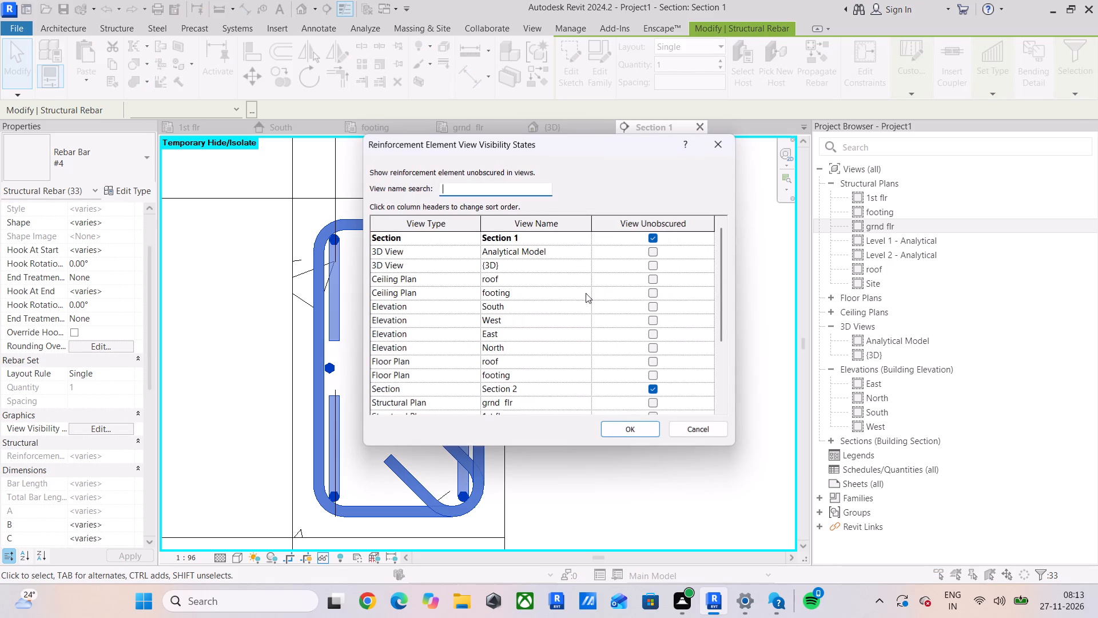
{"action": "left_click", "coordinate": [654, 267]}
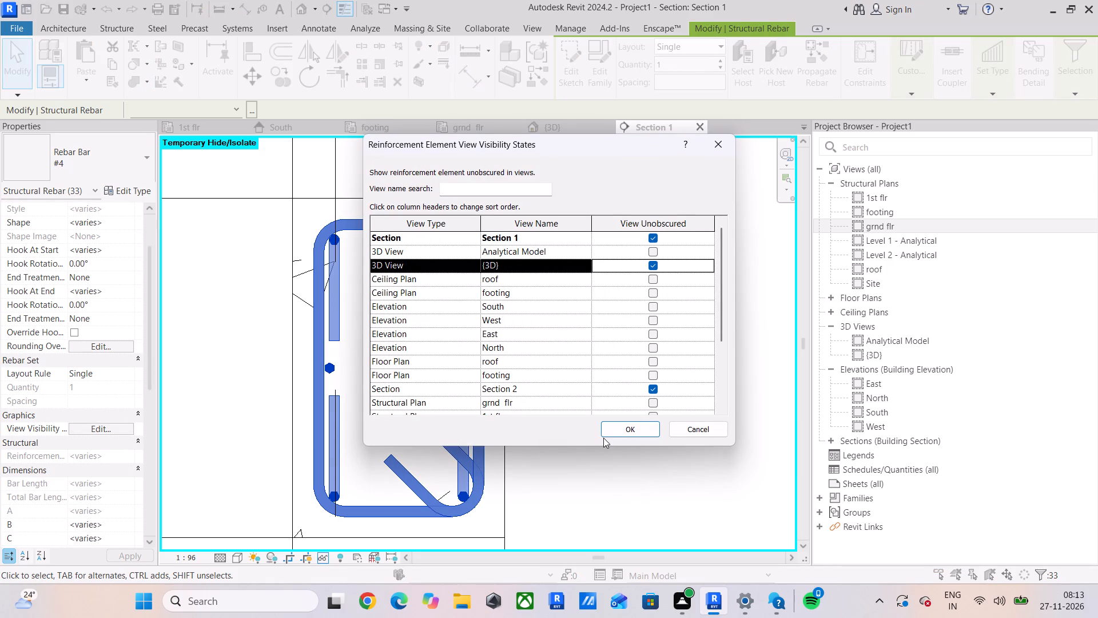
{"action": "left_click", "coordinate": [631, 428]}
Set the {3D} view's detail level to Fine.
{"action": "scroll", "coordinate": [547, 387], "scroll_direction": "down", "scroll_amount": 4}
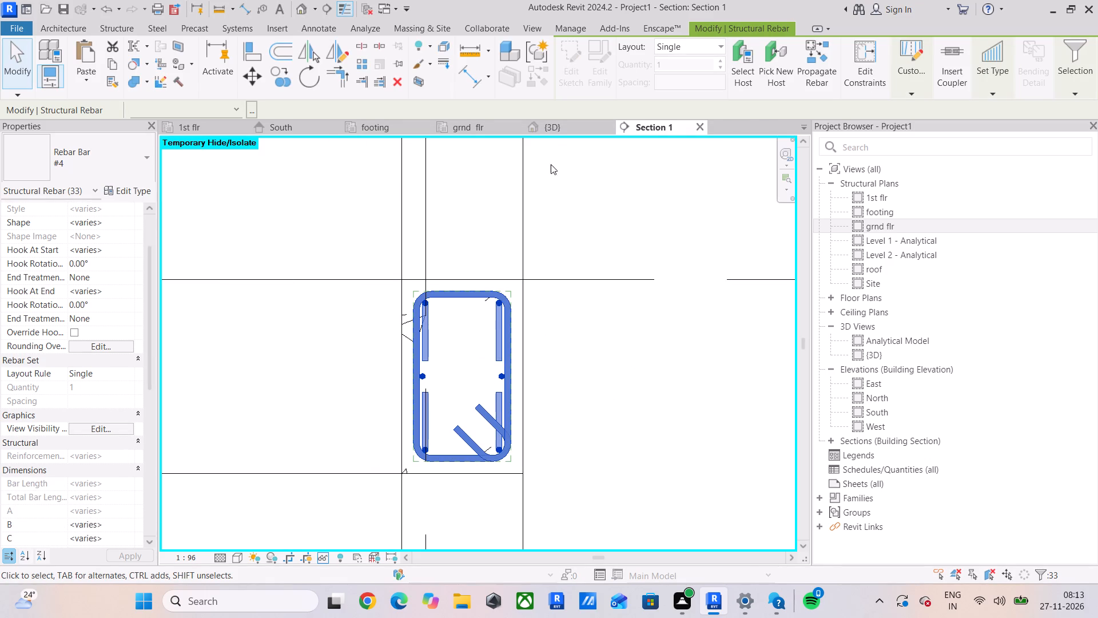
{"action": "left_click", "coordinate": [560, 132]}
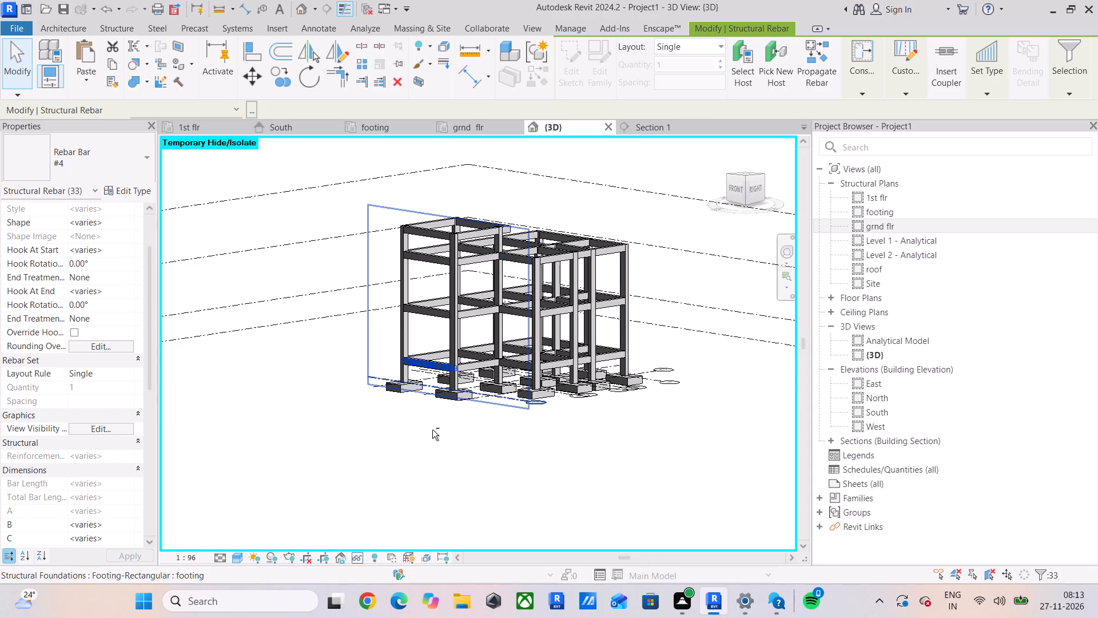
{"action": "middle_click_drag", "start_coordinate": [432, 430], "coordinate": [710, 439], "text": "shift"}
{"action": "scroll", "coordinate": [463, 329], "scroll_direction": "up", "scroll_amount": 11}
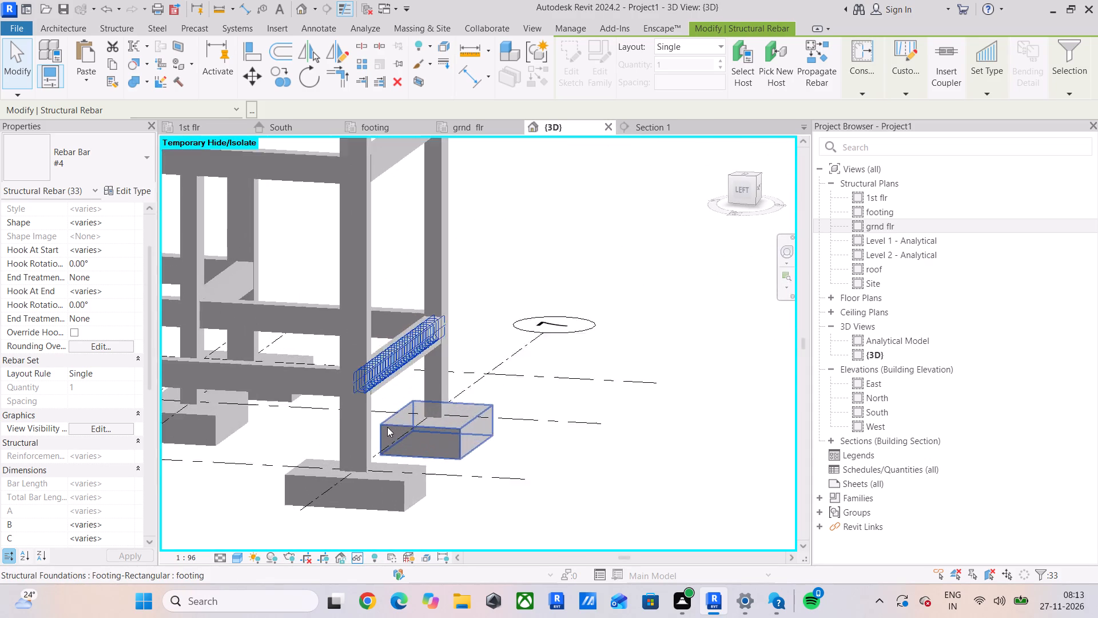
{"action": "scroll", "coordinate": [387, 427], "scroll_direction": "up", "scroll_amount": 2}
{"action": "left_click", "coordinate": [224, 564]}
{"action": "left_click", "coordinate": [224, 560]}
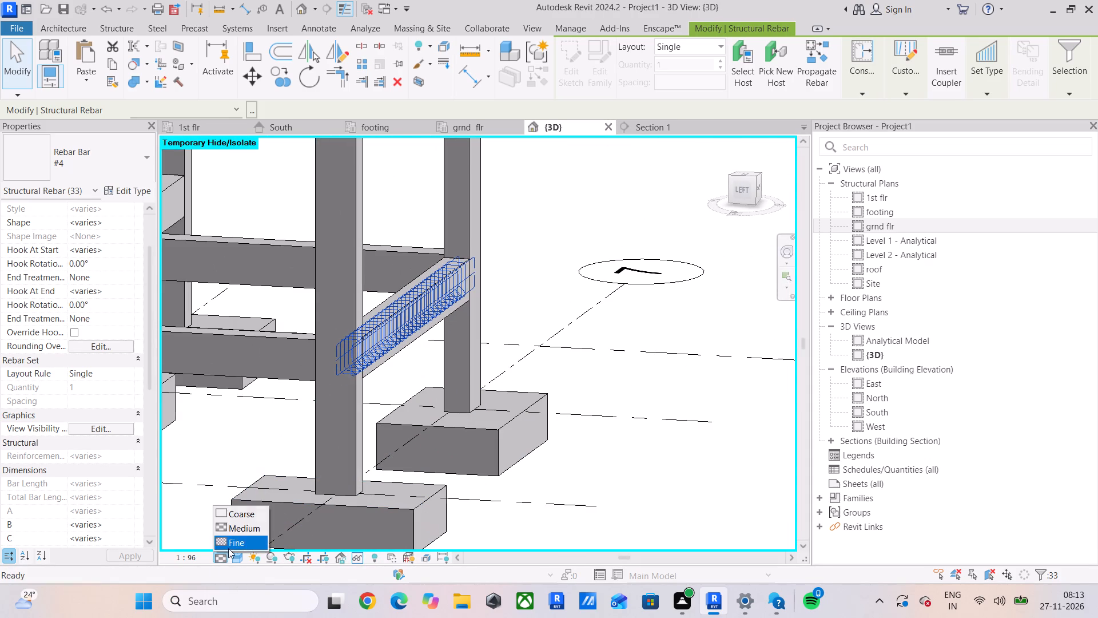
{"action": "left_click", "coordinate": [232, 541]}
Examine the reinforcement cage of the grid 7 ground-floor beam from several sides in 3D.
{"action": "middle_click_drag", "start_coordinate": [534, 443], "coordinate": [406, 469], "text": "shift"}
{"action": "scroll", "coordinate": [292, 323], "scroll_direction": "up", "scroll_amount": 1}
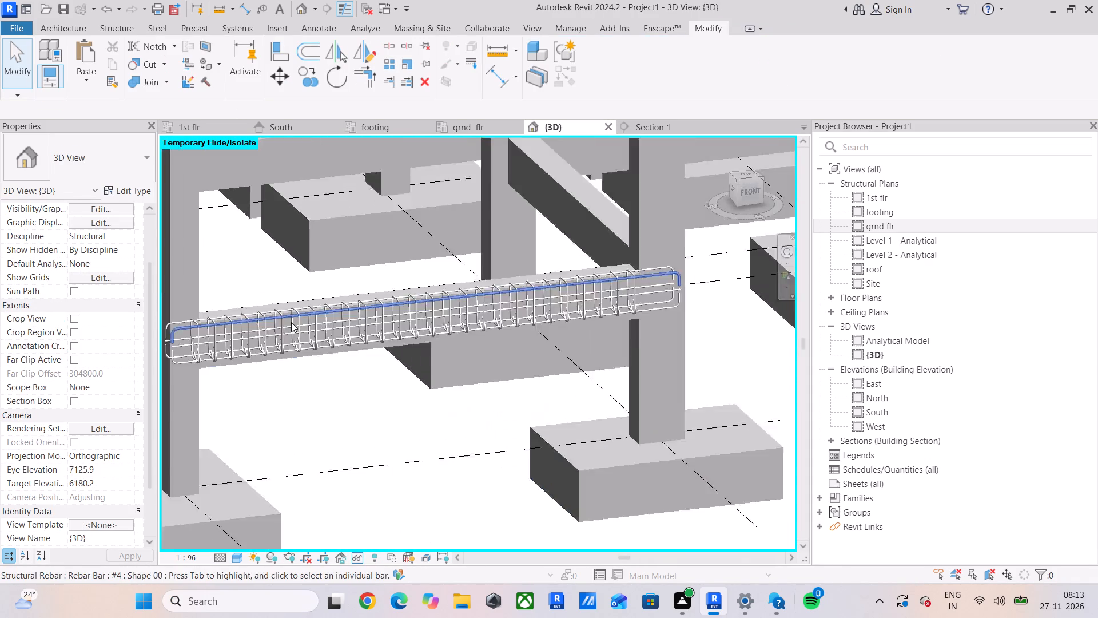
{"action": "scroll", "coordinate": [291, 322], "scroll_direction": "up", "scroll_amount": 2}
{"action": "scroll", "coordinate": [308, 350], "scroll_direction": "down", "scroll_amount": 2}
{"action": "middle_click_drag", "start_coordinate": [347, 376], "coordinate": [373, 422]}
{"action": "middle_click_drag", "start_coordinate": [376, 422], "coordinate": [439, 415], "text": "shift"}
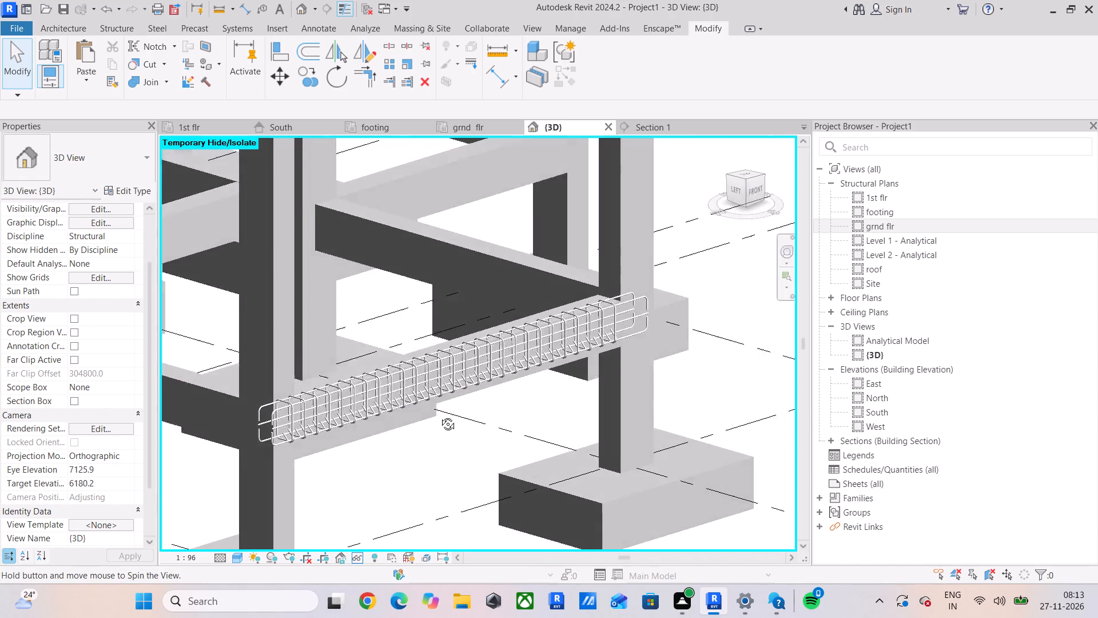
{"action": "middle_click_drag", "start_coordinate": [439, 415], "coordinate": [321, 406], "text": "shift"}
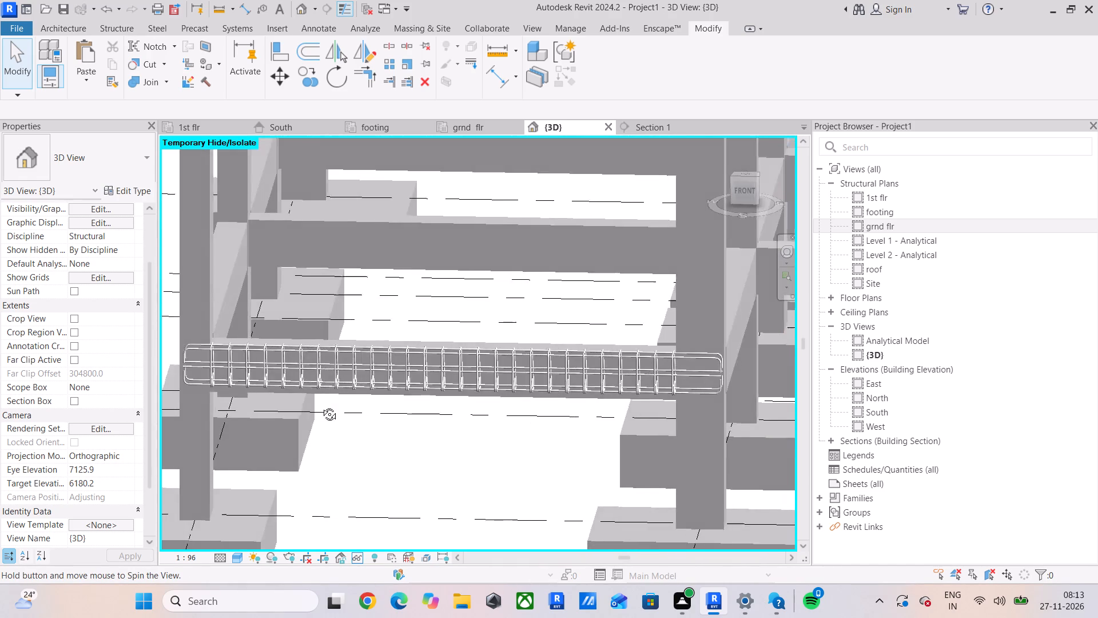
{"action": "middle_click_drag", "start_coordinate": [321, 406], "coordinate": [331, 399], "text": "shift"}
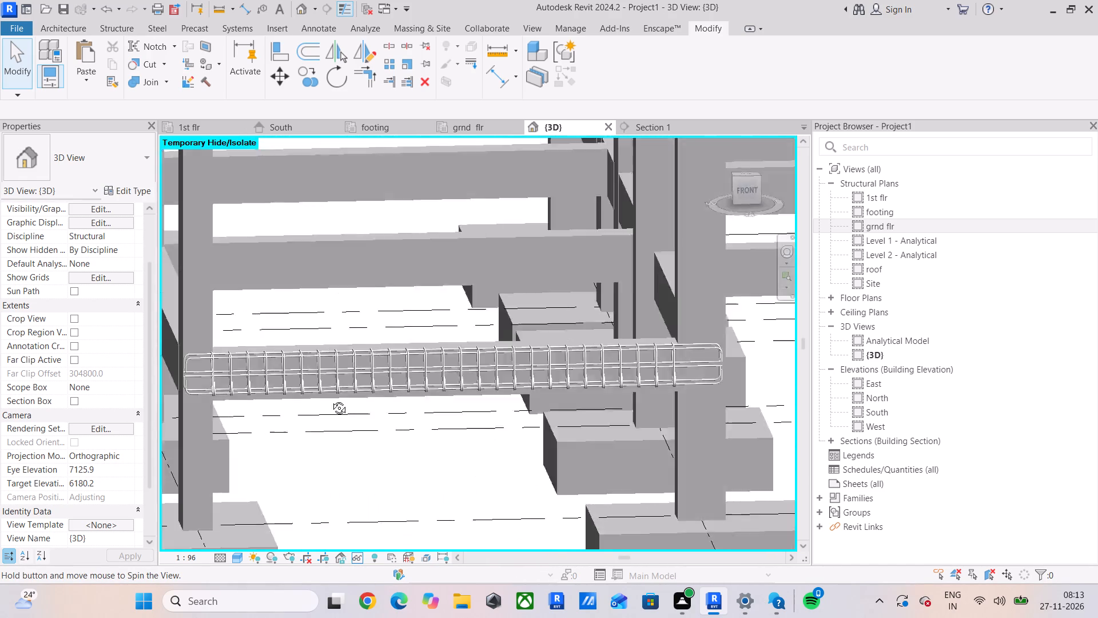
{"action": "middle_click_drag", "start_coordinate": [331, 399], "coordinate": [250, 401], "text": "shift"}
{"action": "scroll", "coordinate": [287, 347], "scroll_direction": "down", "scroll_amount": 3}
{"action": "middle_click_drag", "start_coordinate": [298, 388], "coordinate": [327, 388], "text": "shift"}
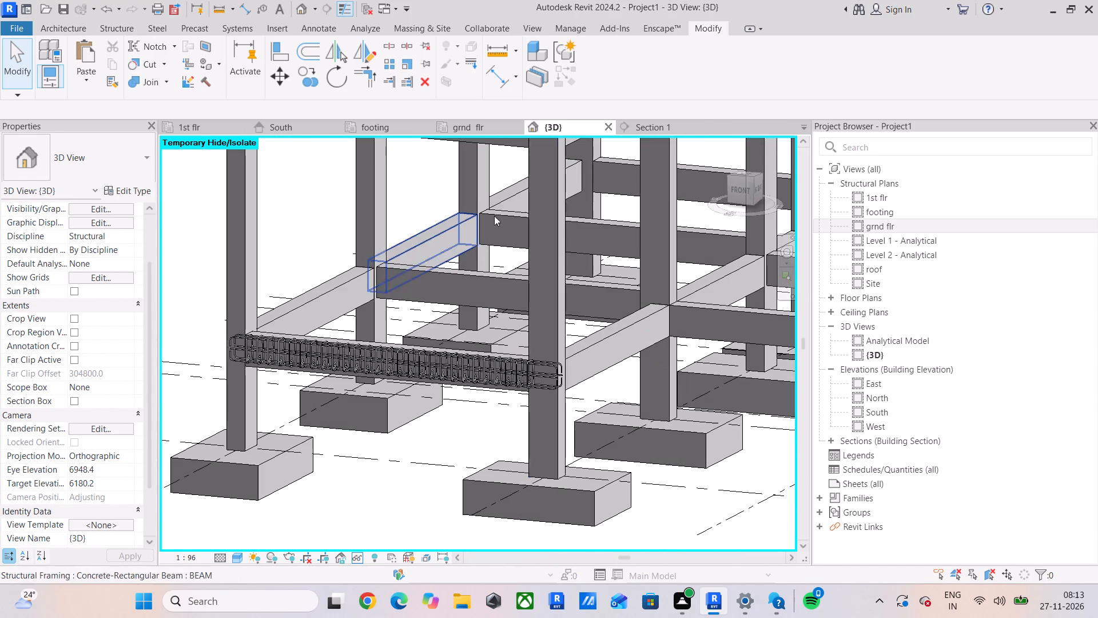
Inspect the other ground-floor beams and their column junctions along the frame in Section 1.
{"action": "left_click", "coordinate": [650, 125]}
{"action": "scroll", "coordinate": [456, 344], "scroll_direction": "down", "scroll_amount": 10}
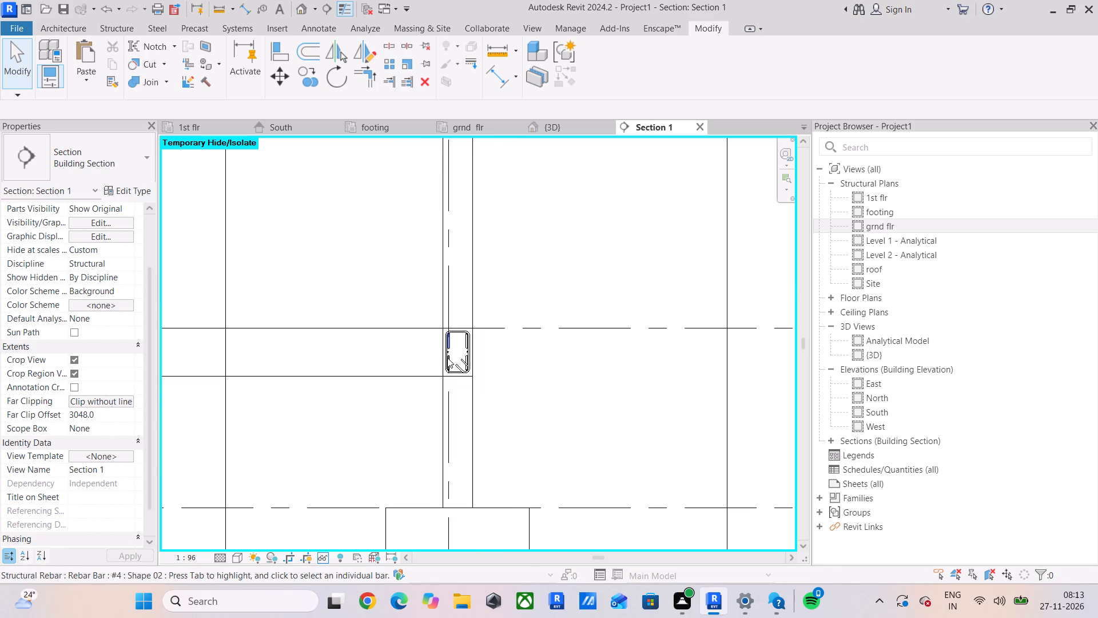
{"action": "middle_click_drag", "start_coordinate": [447, 358], "coordinate": [592, 351]}
{"action": "scroll", "coordinate": [337, 356], "scroll_direction": "down", "scroll_amount": 5}
{"action": "middle_click_drag", "start_coordinate": [336, 358], "coordinate": [513, 360]}
{"action": "scroll", "coordinate": [403, 361], "scroll_direction": "up", "scroll_amount": 4}
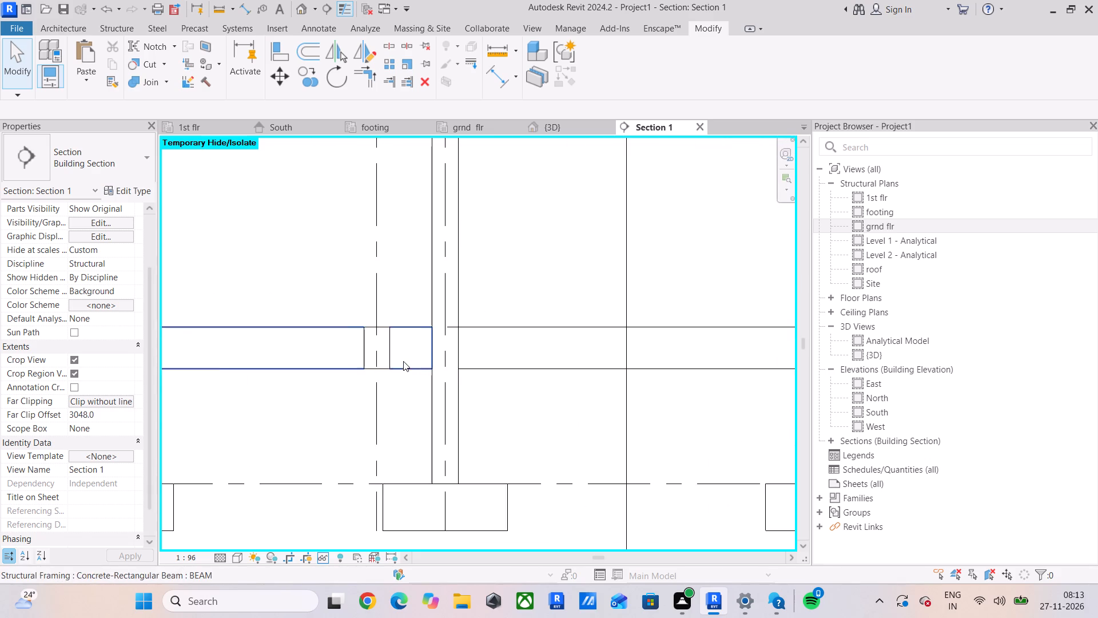
{"action": "scroll", "coordinate": [357, 357], "scroll_direction": "up", "scroll_amount": 4}
{"action": "scroll", "coordinate": [393, 344], "scroll_direction": "down", "scroll_amount": 8}
{"action": "scroll", "coordinate": [440, 360], "scroll_direction": "down", "scroll_amount": 3}
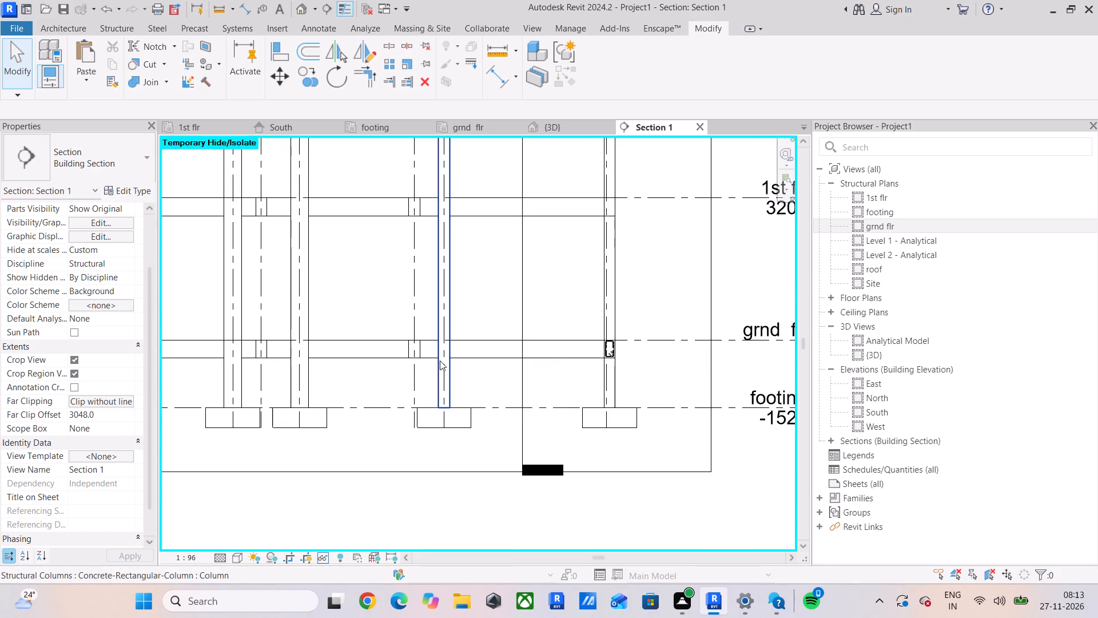
{"action": "middle_click_drag", "start_coordinate": [440, 360], "coordinate": [439, 394]}
{"action": "scroll", "coordinate": [390, 365], "scroll_direction": "up", "scroll_amount": 5}
{"action": "middle_click_drag", "start_coordinate": [432, 414], "coordinate": [424, 434], "text": "shift"}
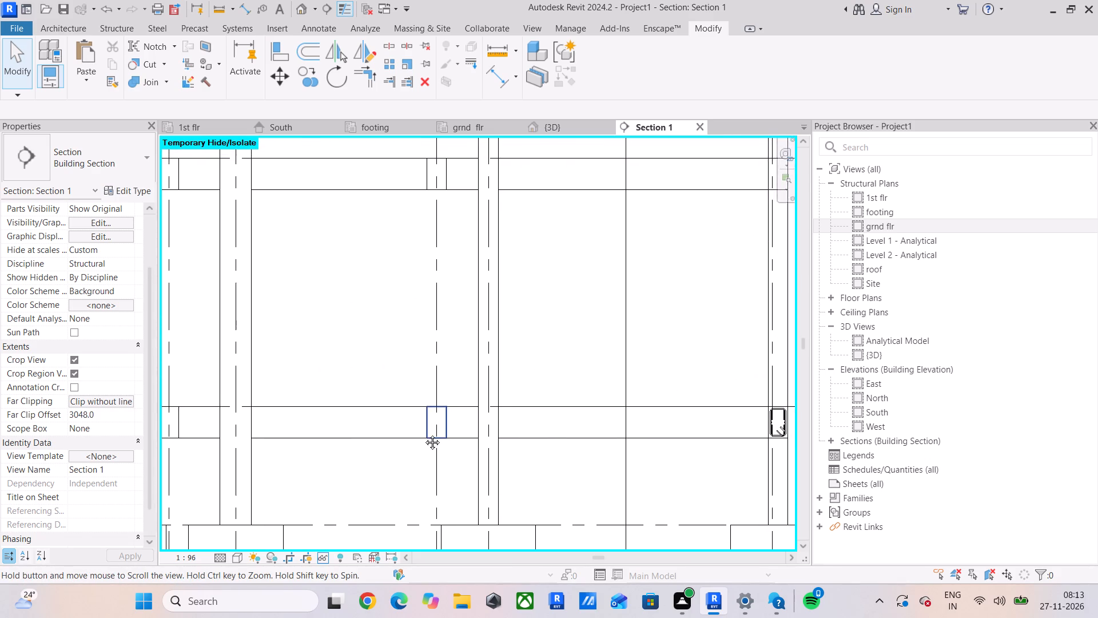
{"action": "middle_click_drag", "start_coordinate": [424, 434], "coordinate": [445, 359], "text": "shift"}
{"action": "scroll", "coordinate": [514, 378], "scroll_direction": "down", "scroll_amount": 3}
{"action": "middle_click_drag", "start_coordinate": [495, 397], "coordinate": [436, 405]}
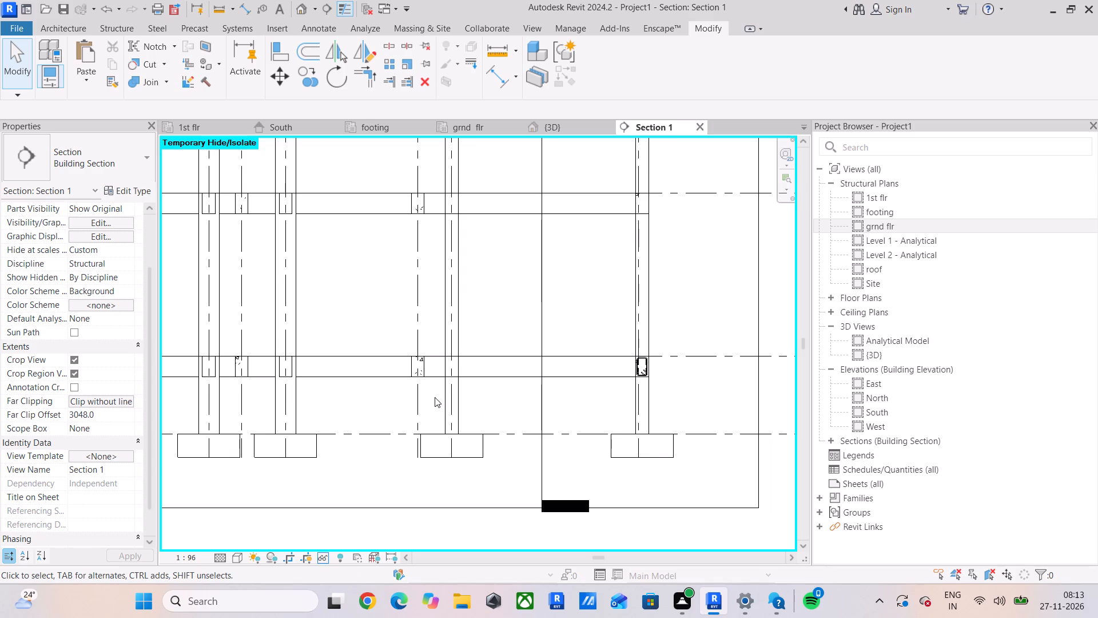
{"action": "scroll", "coordinate": [467, 375], "scroll_direction": "up", "scroll_amount": 4}
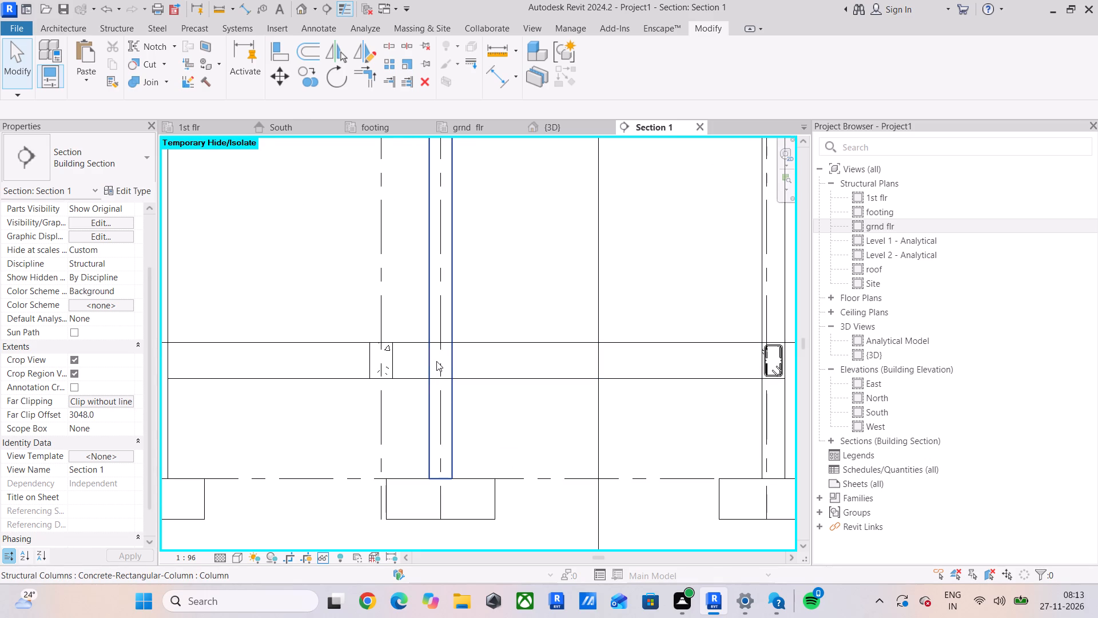
{"action": "scroll", "coordinate": [389, 363], "scroll_direction": "down", "scroll_amount": 4}
{"action": "middle_click_drag", "start_coordinate": [389, 363], "coordinate": [542, 363]}
{"action": "scroll", "coordinate": [359, 369], "scroll_direction": "up", "scroll_amount": 3}
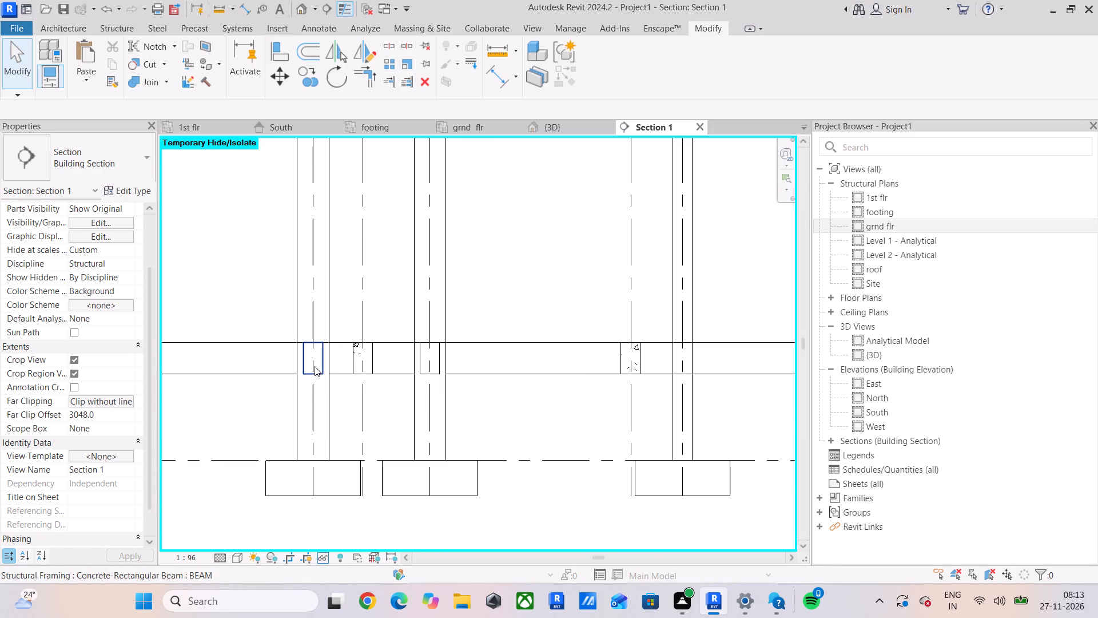
{"action": "scroll", "coordinate": [315, 366], "scroll_direction": "up", "scroll_amount": 5}
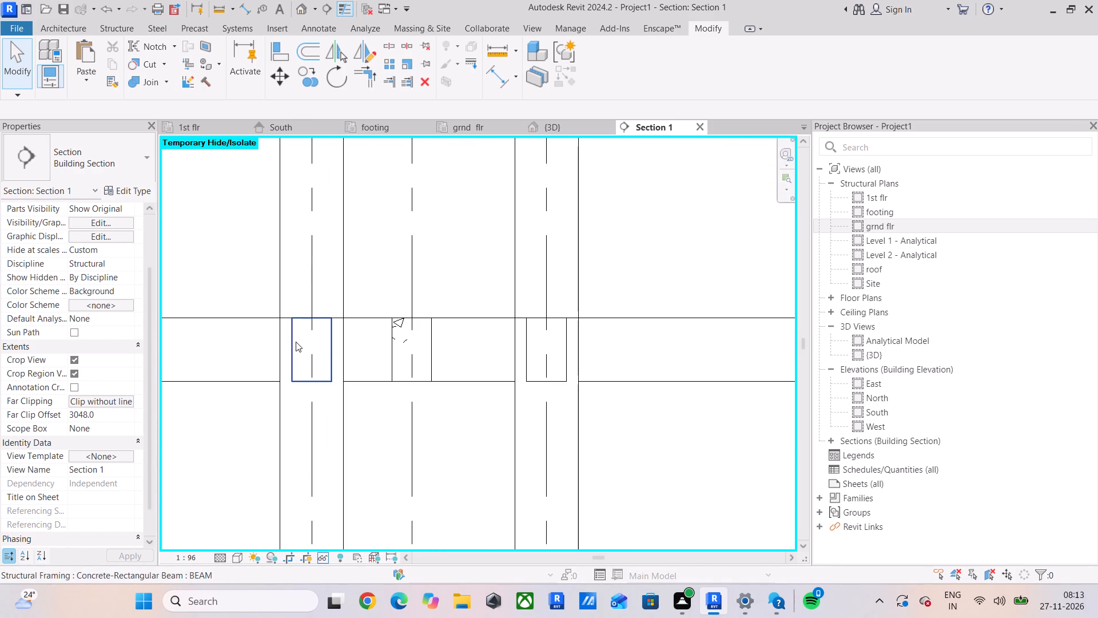
{"action": "scroll", "coordinate": [296, 342], "scroll_direction": "down", "scroll_amount": 4}
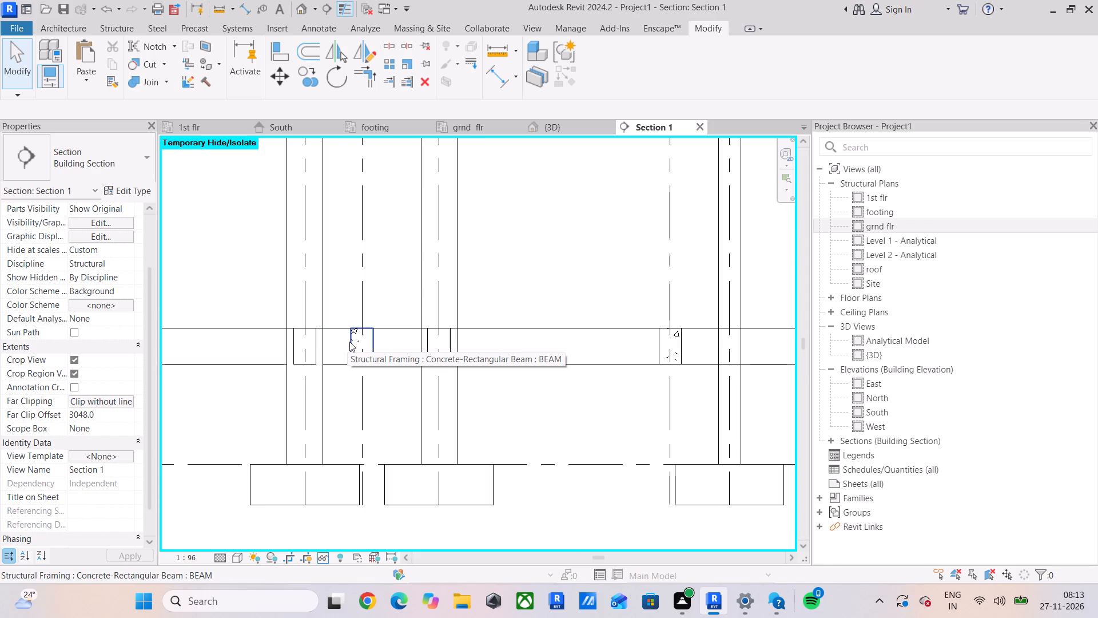
{"action": "scroll", "coordinate": [349, 342], "scroll_direction": "down", "scroll_amount": 5}
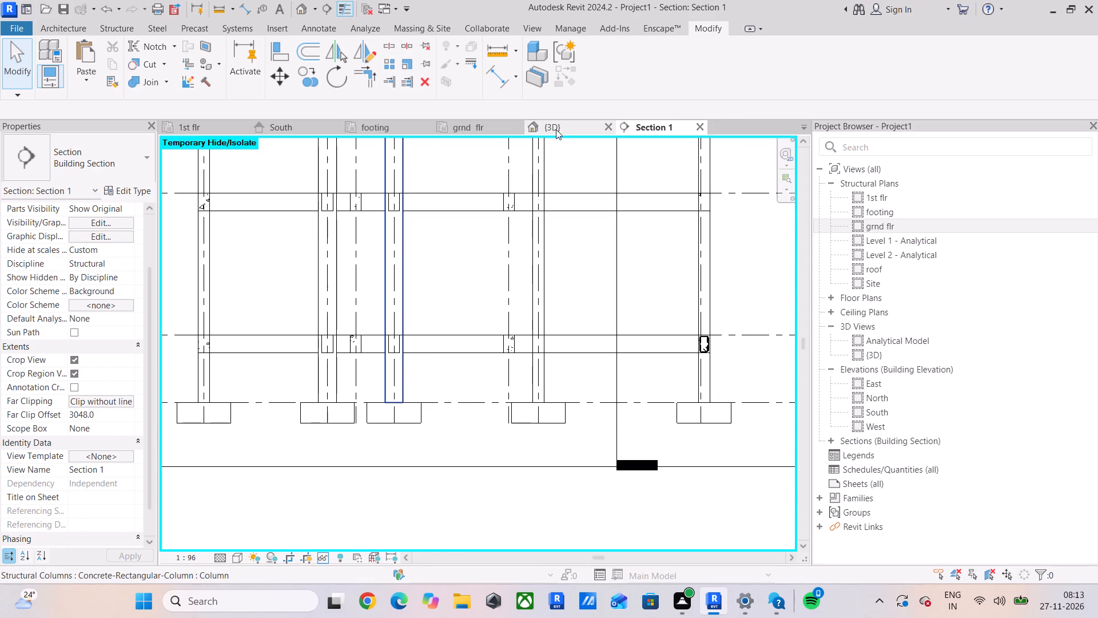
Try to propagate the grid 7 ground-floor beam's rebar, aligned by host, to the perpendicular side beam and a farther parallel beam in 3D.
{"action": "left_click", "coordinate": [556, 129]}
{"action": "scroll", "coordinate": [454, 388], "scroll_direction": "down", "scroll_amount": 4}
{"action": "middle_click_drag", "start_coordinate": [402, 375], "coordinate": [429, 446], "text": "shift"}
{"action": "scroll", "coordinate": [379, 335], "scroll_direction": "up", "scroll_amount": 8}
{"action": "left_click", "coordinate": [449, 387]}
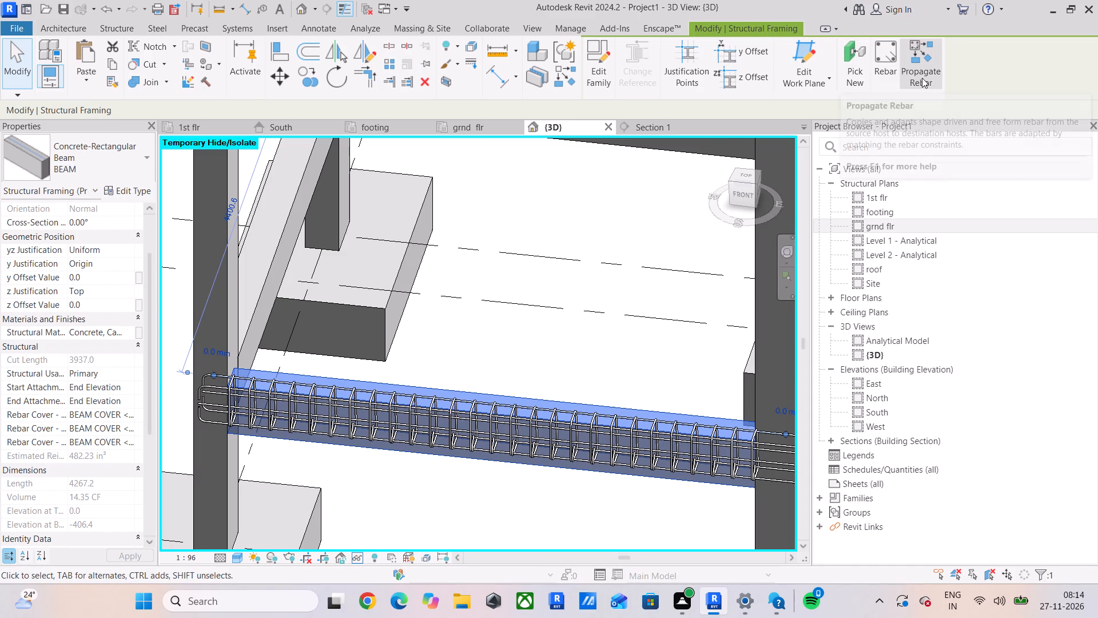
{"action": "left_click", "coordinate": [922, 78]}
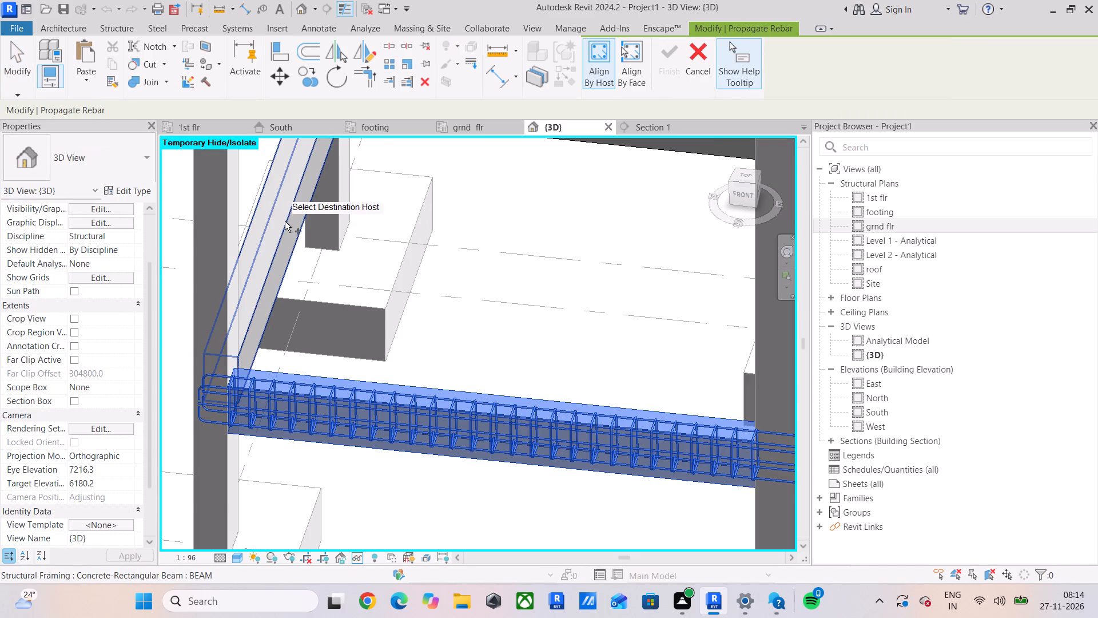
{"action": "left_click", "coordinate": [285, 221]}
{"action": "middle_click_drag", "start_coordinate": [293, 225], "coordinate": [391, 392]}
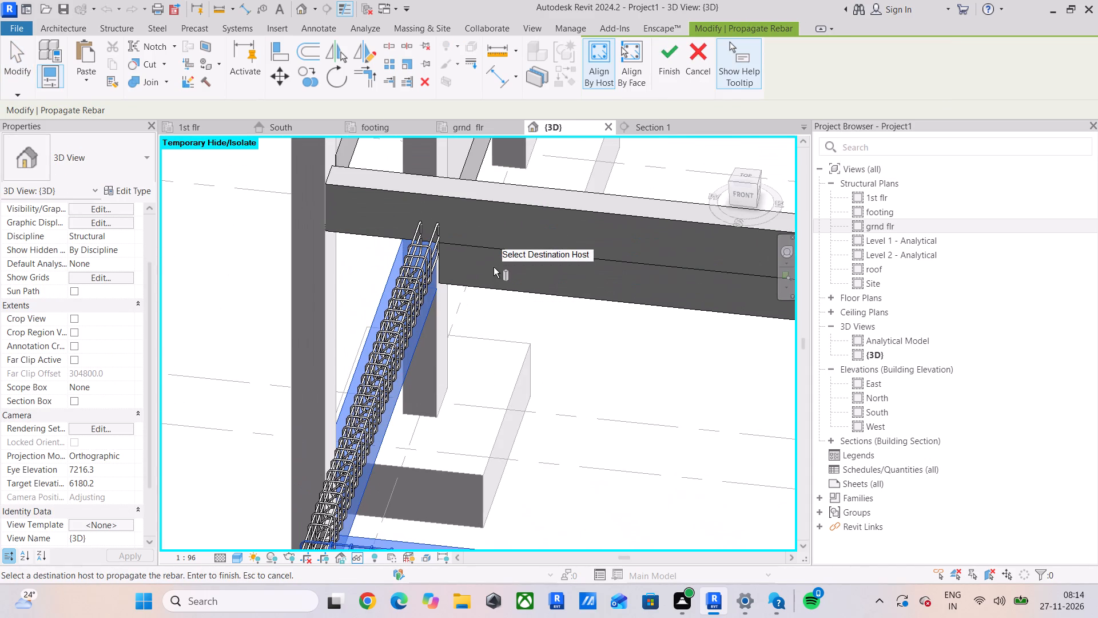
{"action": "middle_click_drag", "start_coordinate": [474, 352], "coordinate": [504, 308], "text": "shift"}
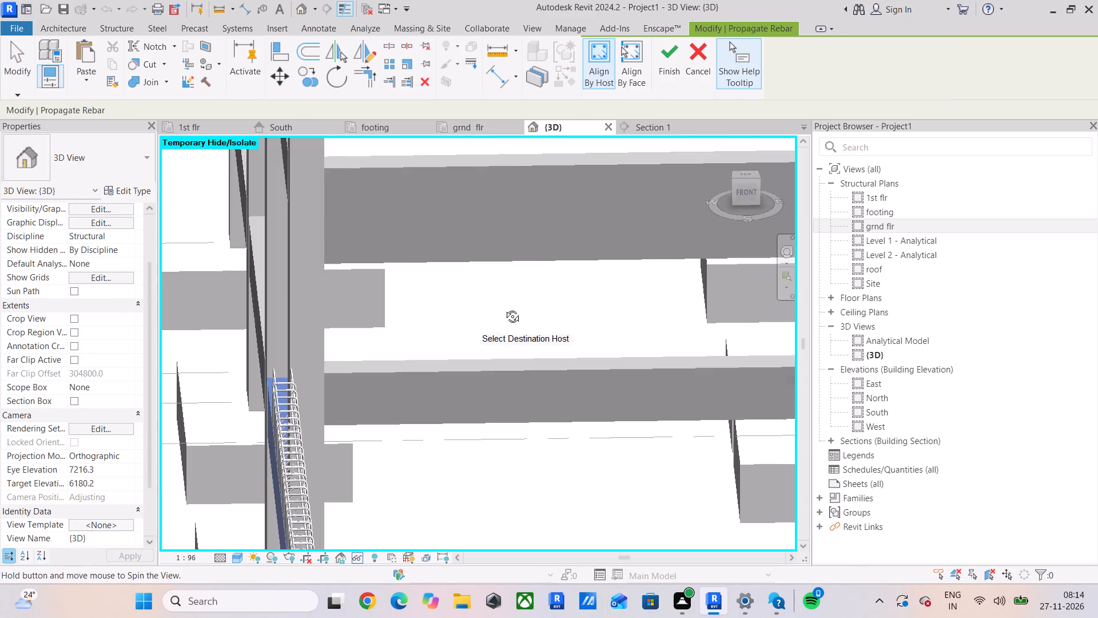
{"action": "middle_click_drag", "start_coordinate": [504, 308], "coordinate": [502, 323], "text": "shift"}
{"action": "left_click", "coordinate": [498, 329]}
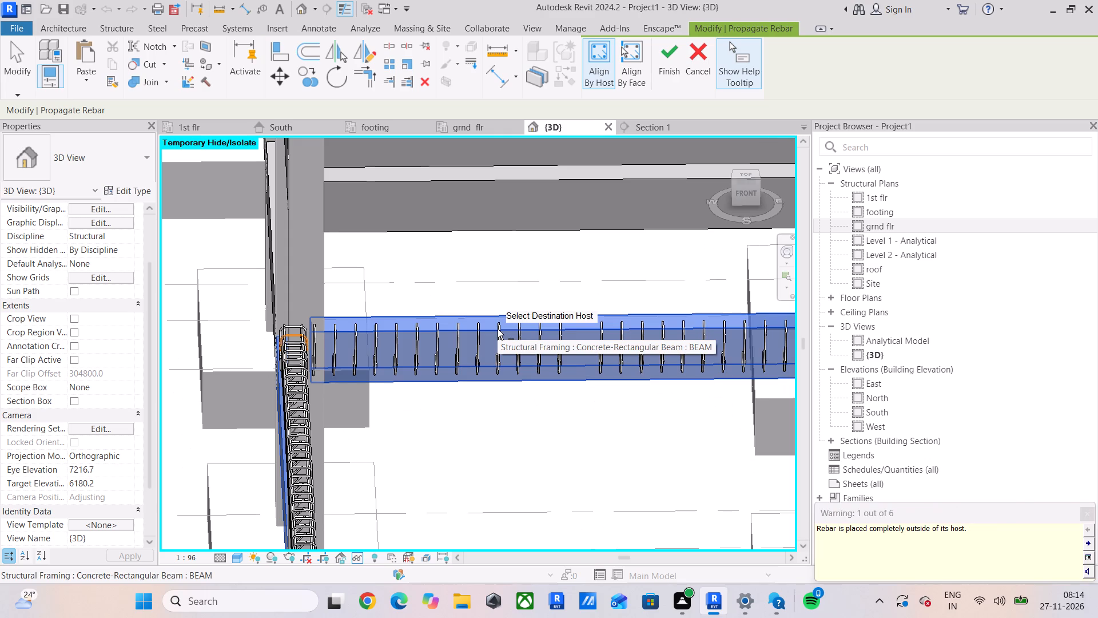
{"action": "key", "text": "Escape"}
Select the reinforced grid 7 ground-floor beam and examine the frame's other ground-floor beams from the left side in 3D.
{"action": "scroll", "coordinate": [409, 367], "scroll_direction": "down", "scroll_amount": 2}
{"action": "middle_click_drag", "start_coordinate": [413, 369], "coordinate": [466, 376], "text": "shift"}
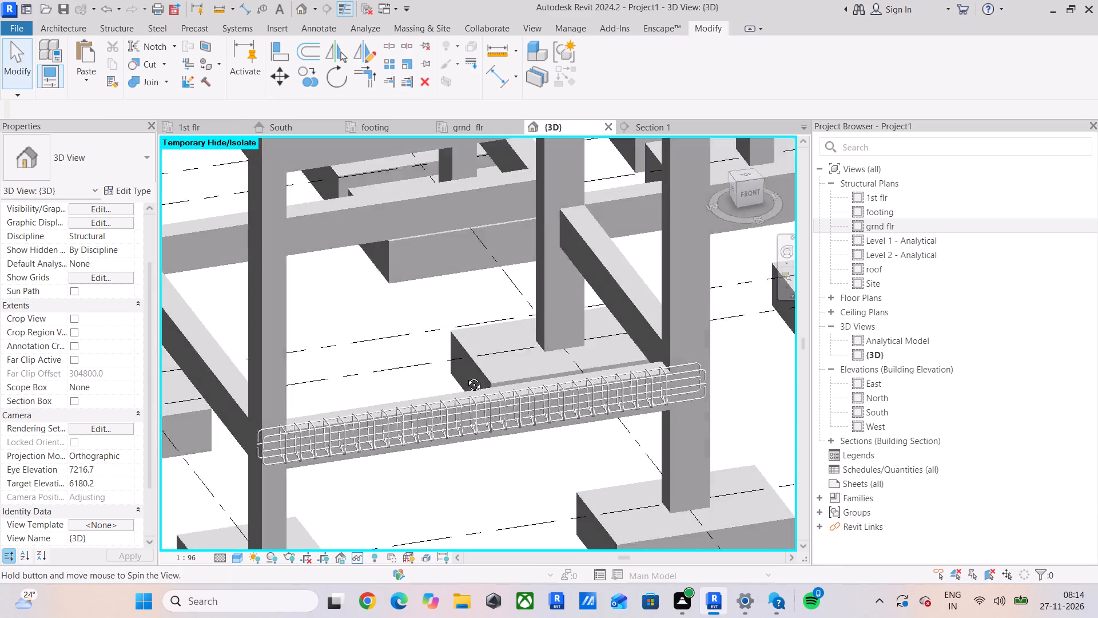
{"action": "middle_click_drag", "start_coordinate": [466, 376], "coordinate": [537, 366], "text": "shift"}
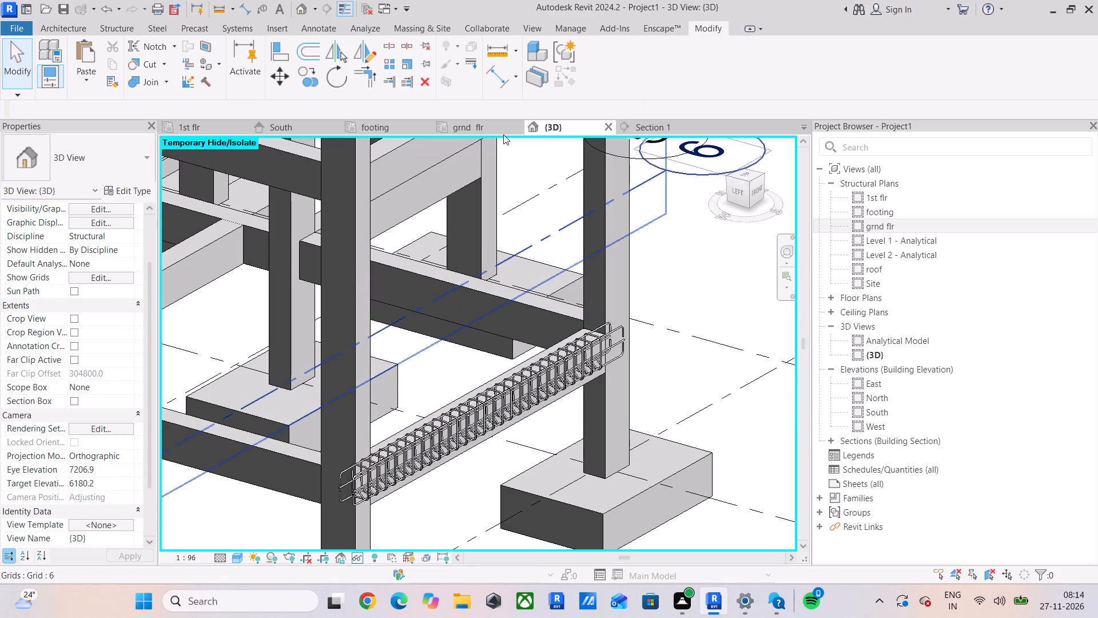
{"action": "left_click", "coordinate": [433, 408]}
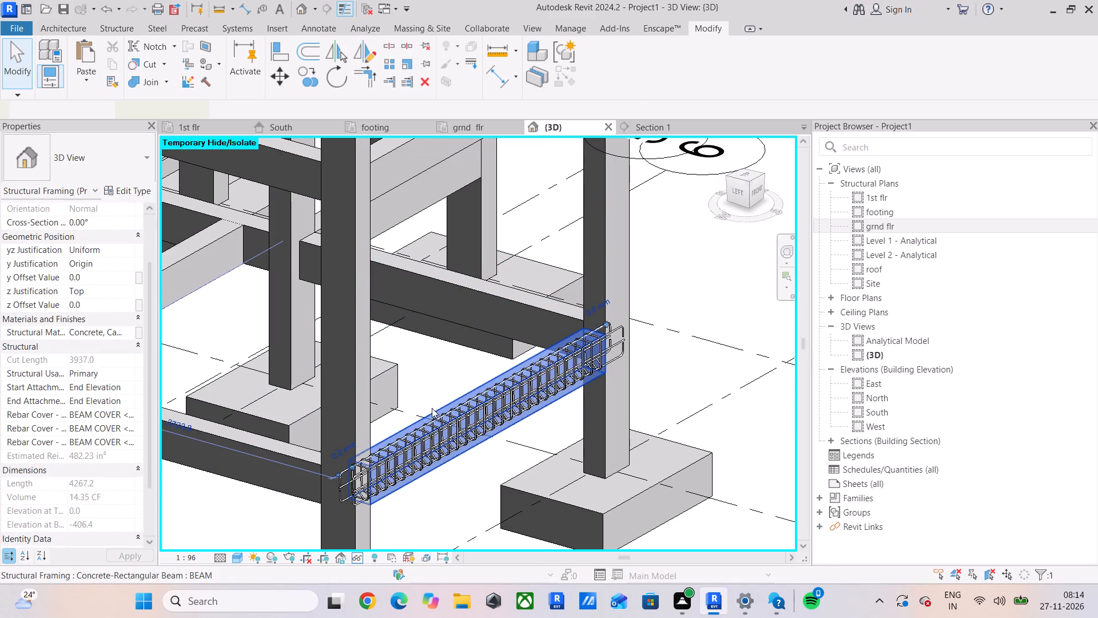
{"action": "scroll", "coordinate": [349, 390], "scroll_direction": "down", "scroll_amount": 5}
{"action": "middle_click_drag", "start_coordinate": [321, 393], "coordinate": [470, 395]}
{"action": "scroll", "coordinate": [337, 390], "scroll_direction": "up", "scroll_amount": 5}
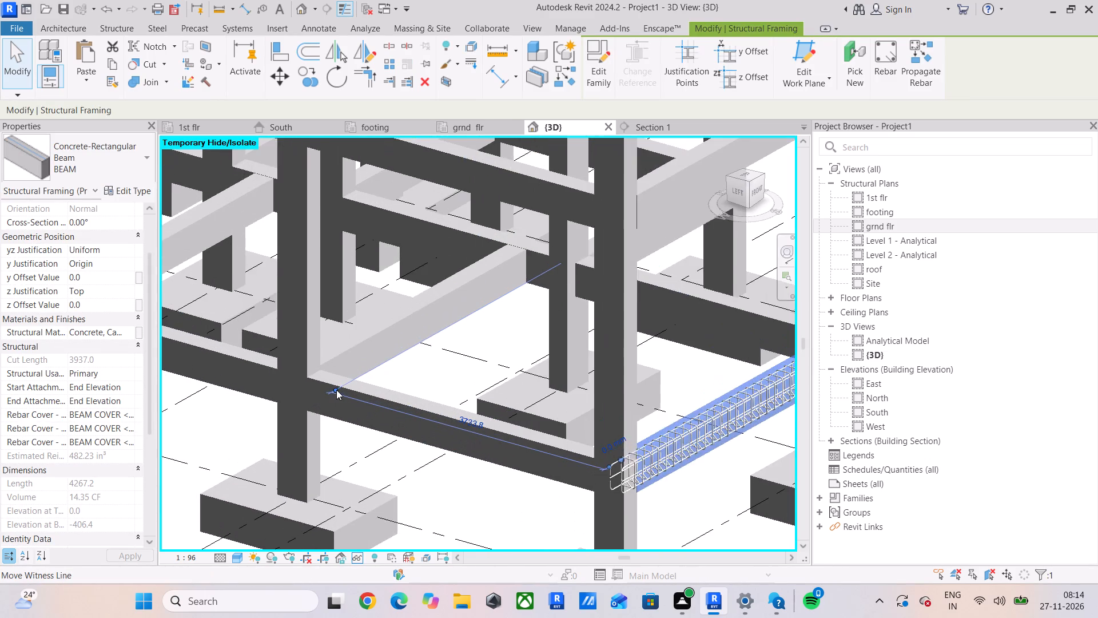
{"action": "scroll", "coordinate": [364, 417], "scroll_direction": "down", "scroll_amount": 4}
{"action": "scroll", "coordinate": [398, 380], "scroll_direction": "down", "scroll_amount": 2}
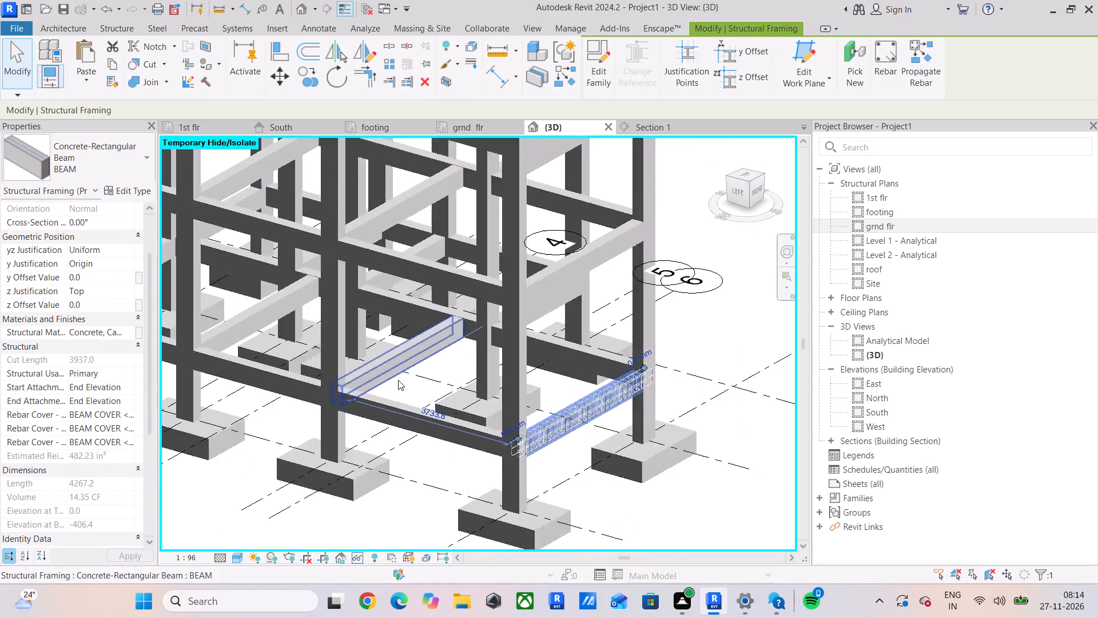
{"action": "scroll", "coordinate": [398, 380], "scroll_direction": "down", "scroll_amount": 3}
{"action": "middle_click_drag", "start_coordinate": [402, 418], "coordinate": [474, 430], "text": "shift"}
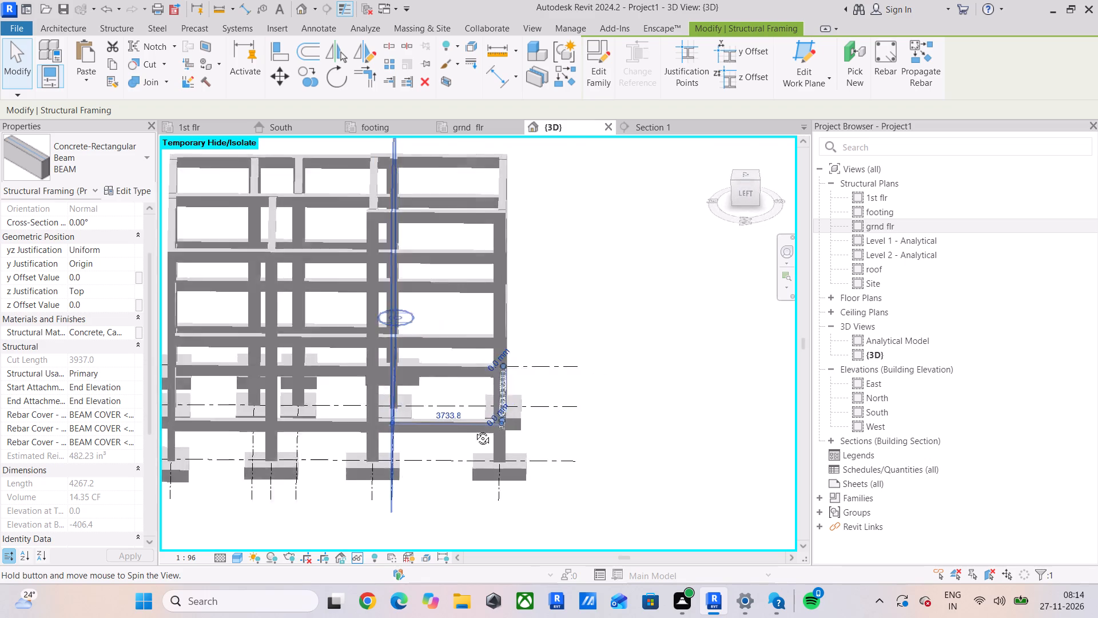
{"action": "middle_click_drag", "start_coordinate": [474, 430], "coordinate": [473, 320], "text": "shift"}
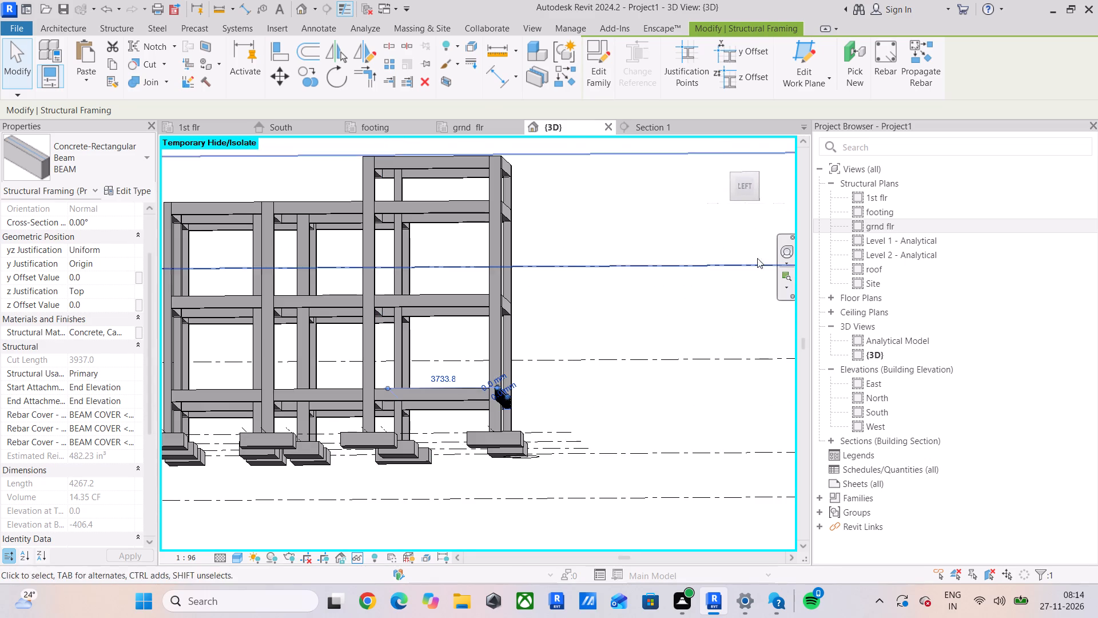
{"action": "left_click", "coordinate": [750, 183]}
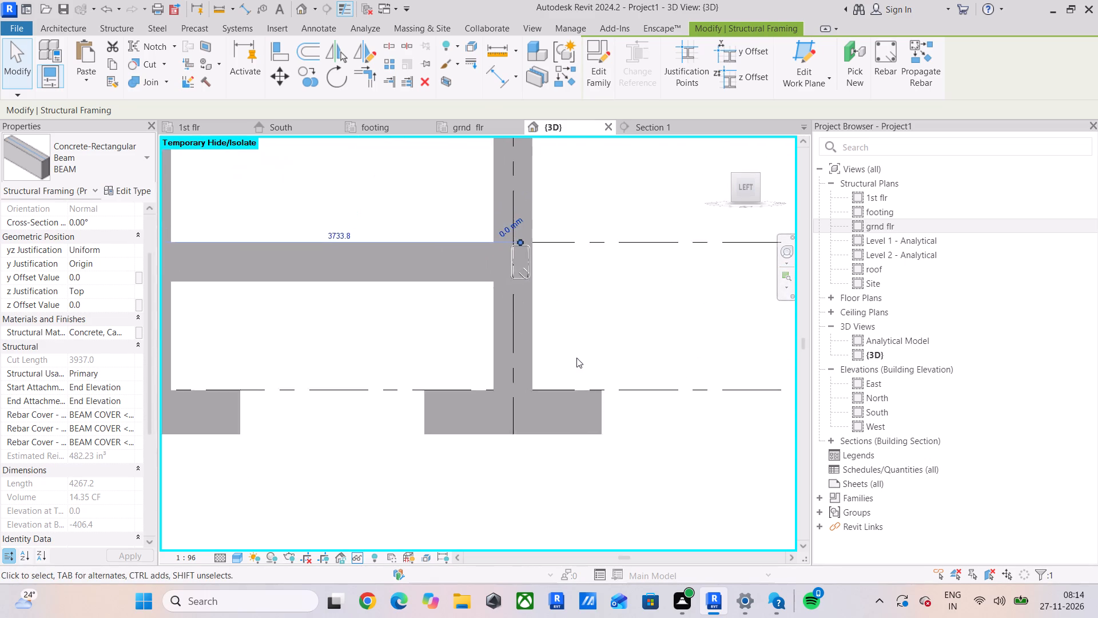
{"action": "scroll", "coordinate": [576, 358], "scroll_direction": "down", "scroll_amount": 4}
{"action": "middle_click_drag", "start_coordinate": [473, 379], "coordinate": [594, 423]}
{"action": "scroll", "coordinate": [423, 422], "scroll_direction": "up", "scroll_amount": 3}
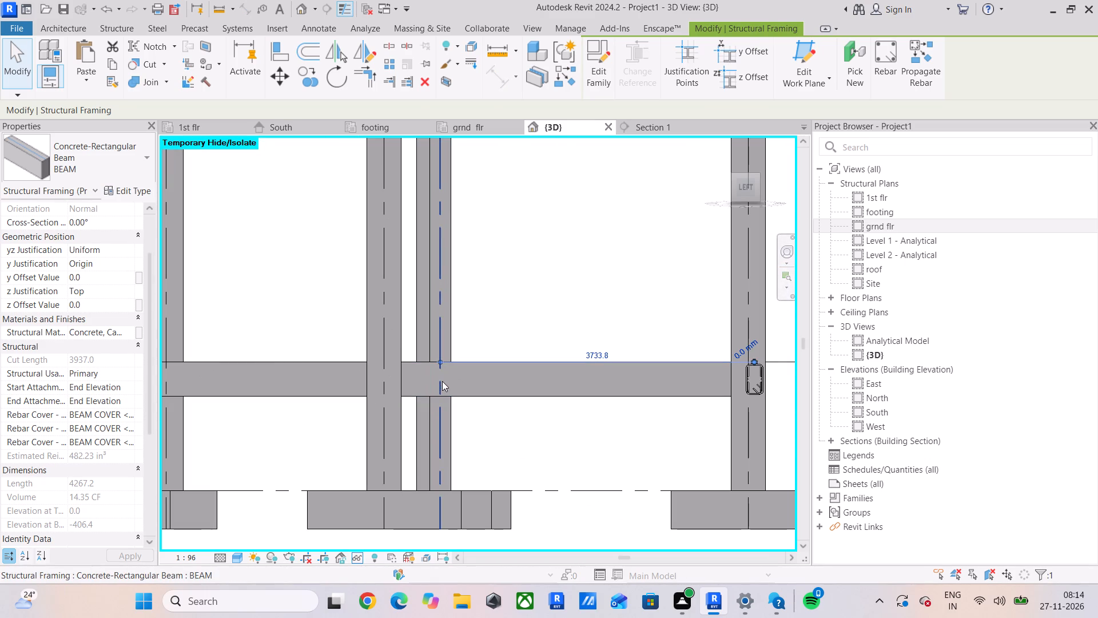
{"action": "middle_click_drag", "start_coordinate": [376, 389], "coordinate": [374, 407], "text": "shift"}
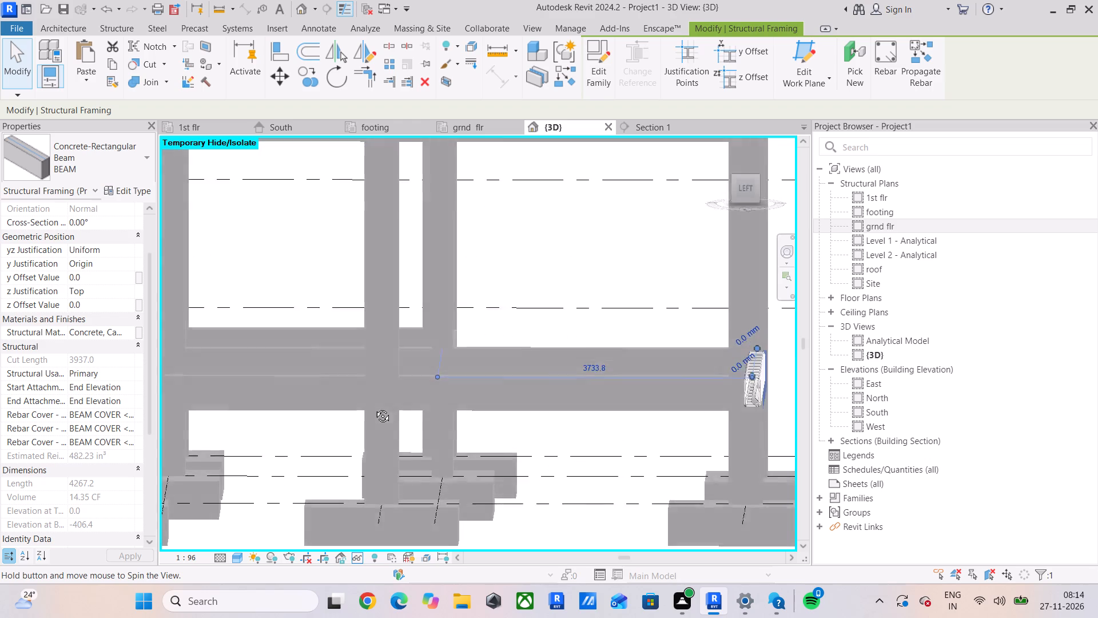
{"action": "middle_click_drag", "start_coordinate": [374, 407], "coordinate": [370, 418], "text": "shift"}
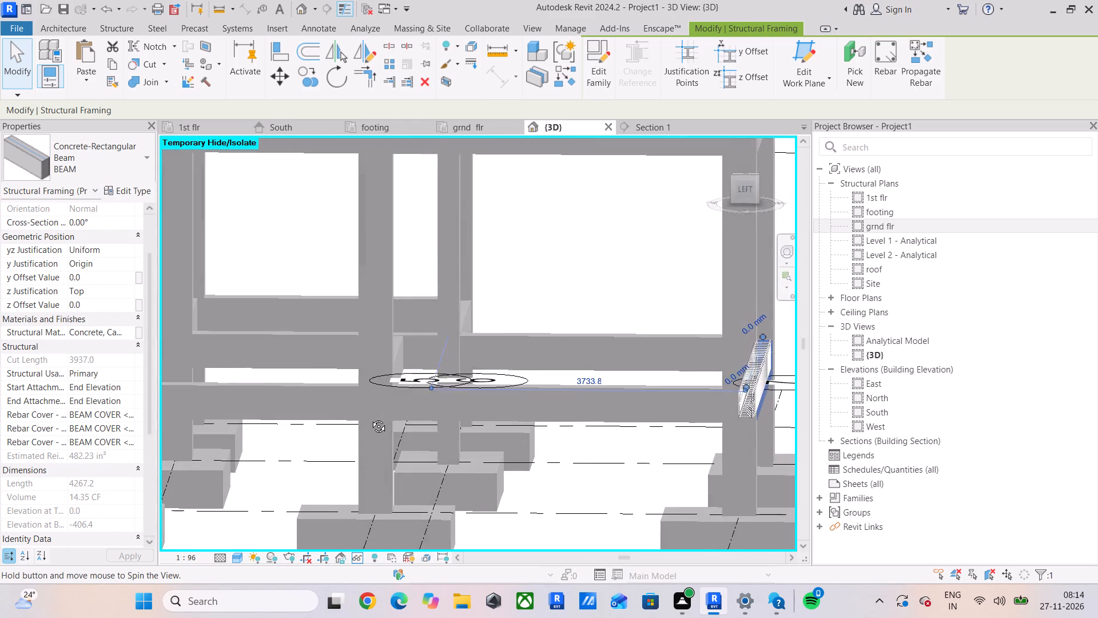
{"action": "middle_click_drag", "start_coordinate": [370, 418], "coordinate": [371, 415], "text": "shift"}
{"action": "left_click", "coordinate": [738, 194]}
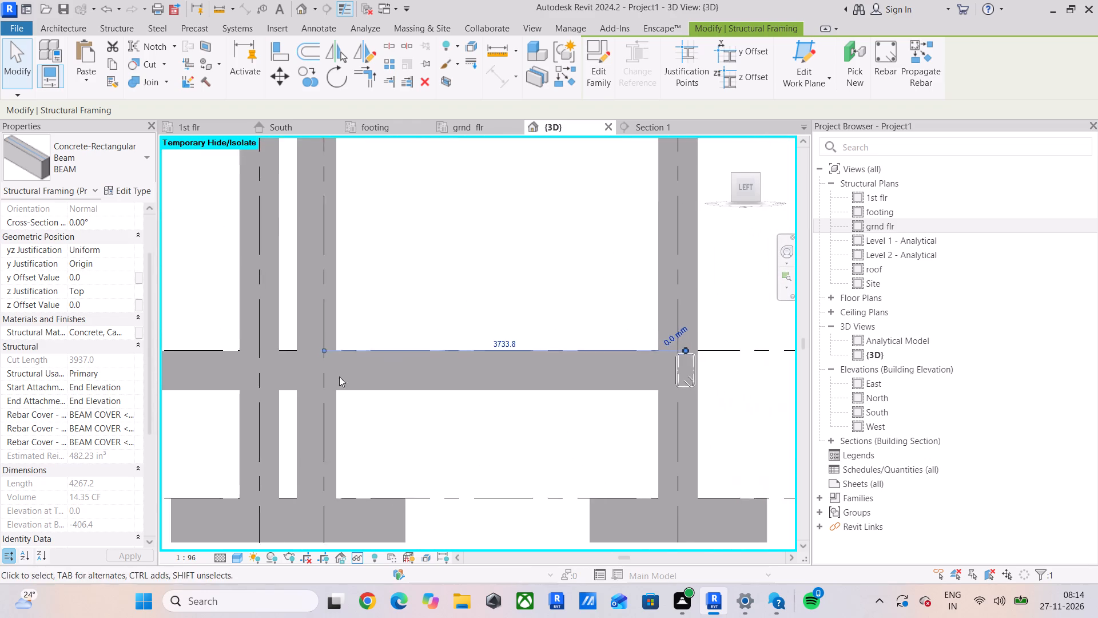
{"action": "scroll", "coordinate": [240, 391], "scroll_direction": "down", "scroll_amount": 4}
{"action": "middle_click_drag", "start_coordinate": [240, 391], "coordinate": [515, 391]}
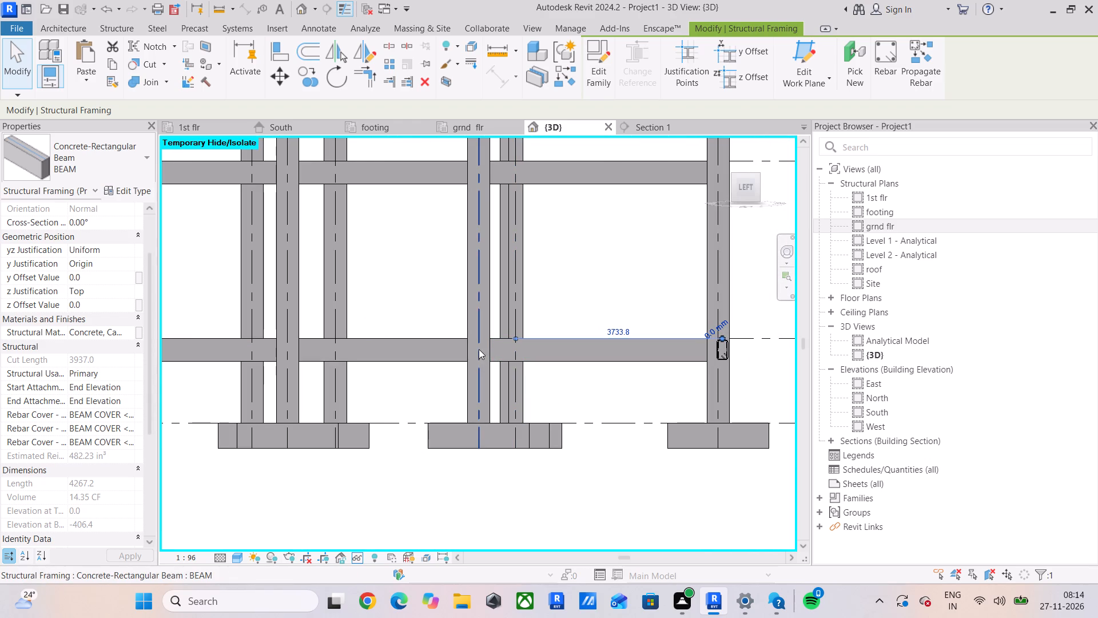
{"action": "middle_click_drag", "start_coordinate": [279, 361], "coordinate": [277, 414], "text": "shift"}
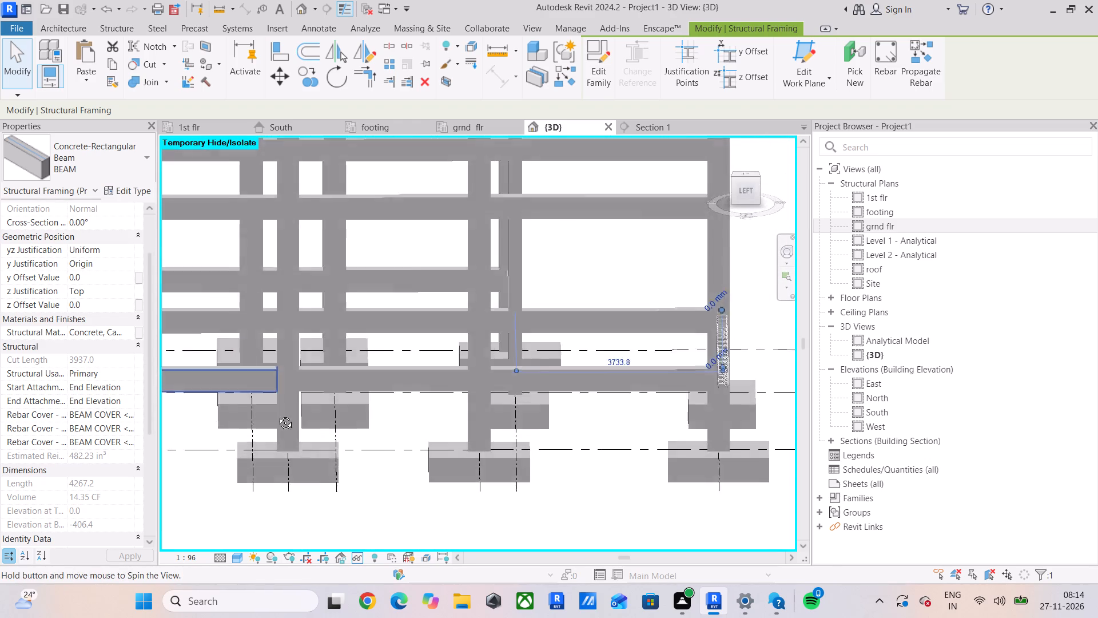
{"action": "middle_click_drag", "start_coordinate": [277, 414], "coordinate": [276, 403], "text": "shift"}
{"action": "middle_click_drag", "start_coordinate": [285, 377], "coordinate": [527, 396]}
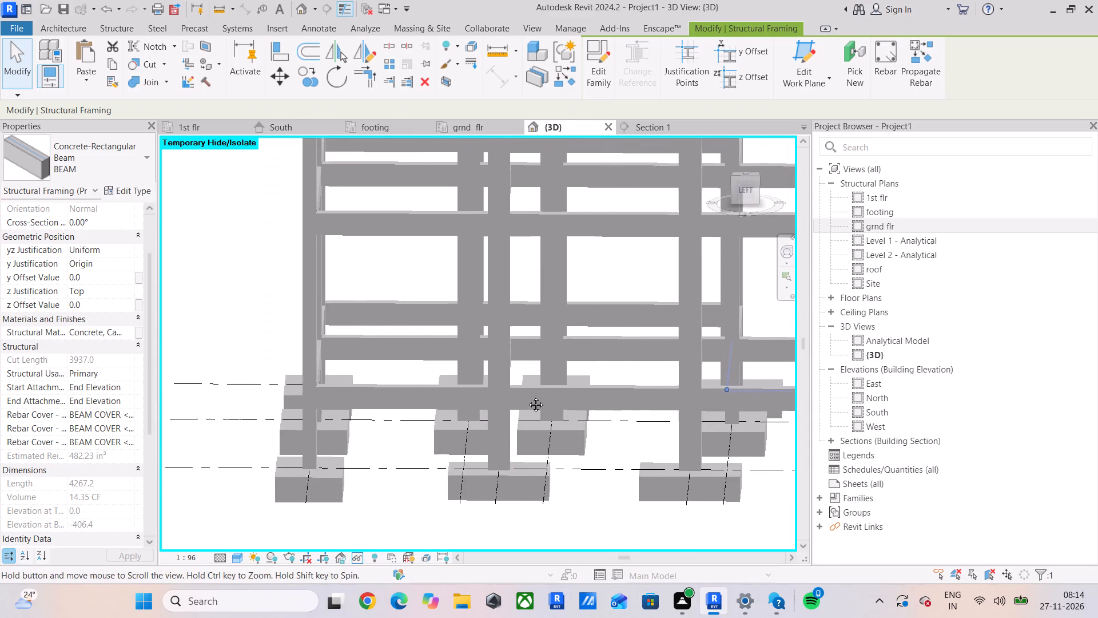
{"action": "middle_click_drag", "start_coordinate": [527, 396], "coordinate": [536, 394]}
{"action": "scroll", "coordinate": [340, 398], "scroll_direction": "up", "scroll_amount": 3}
{"action": "scroll", "coordinate": [400, 401], "scroll_direction": "down", "scroll_amount": 4}
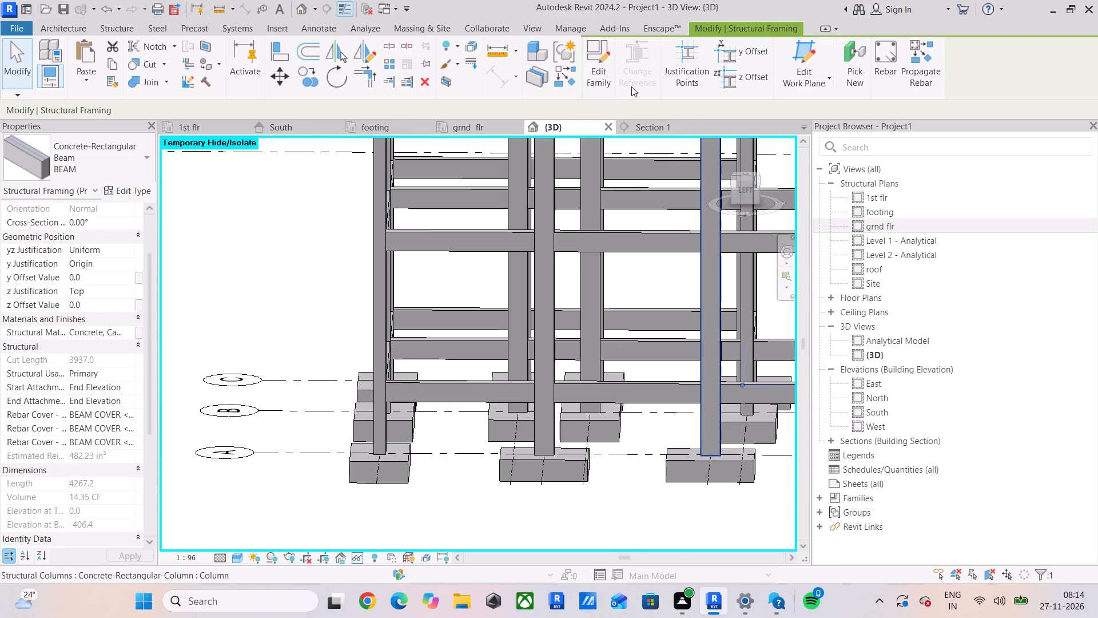
Copy the grid 7 ground-floor beam with its reinforcement onto the next parallel ground-floor beam in Section 1, aligning their top corners.
{"action": "left_click", "coordinate": [654, 126]}
{"action": "scroll", "coordinate": [648, 357], "scroll_direction": "up", "scroll_amount": 4}
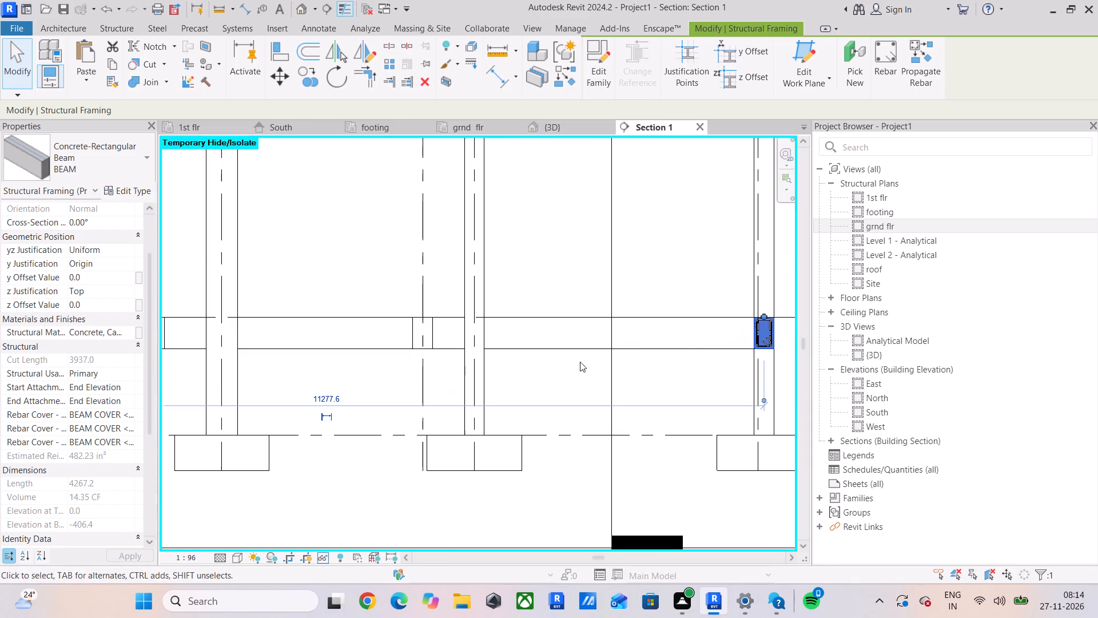
{"action": "middle_click_drag", "start_coordinate": [419, 338], "coordinate": [401, 382]}
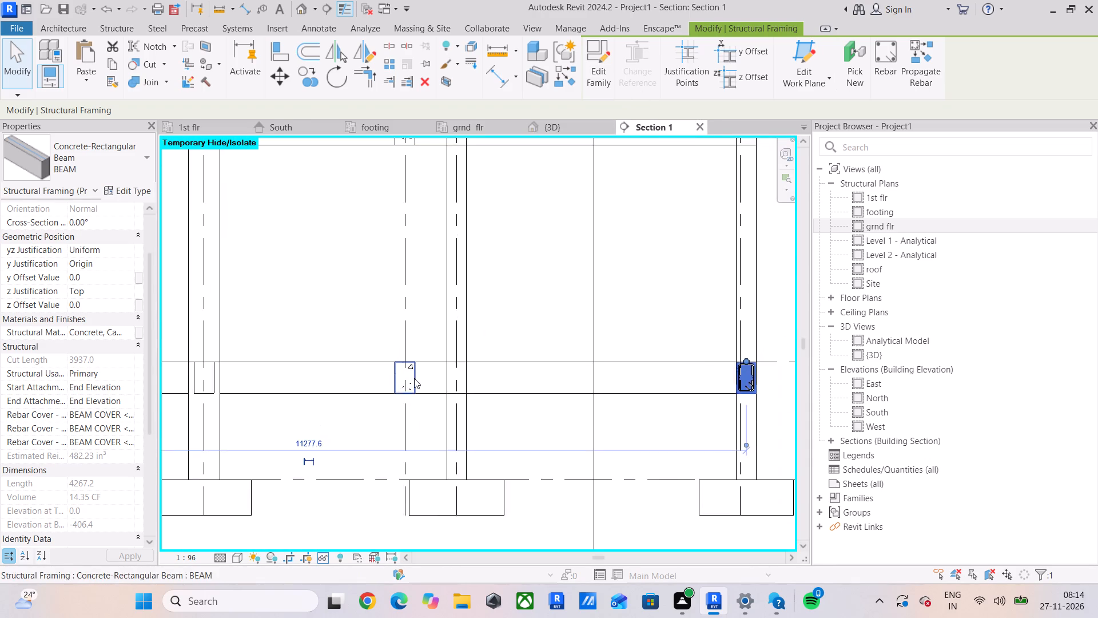
{"action": "scroll", "coordinate": [414, 378], "scroll_direction": "down", "scroll_amount": 3}
{"action": "scroll", "coordinate": [627, 387], "scroll_direction": "up", "scroll_amount": 5}
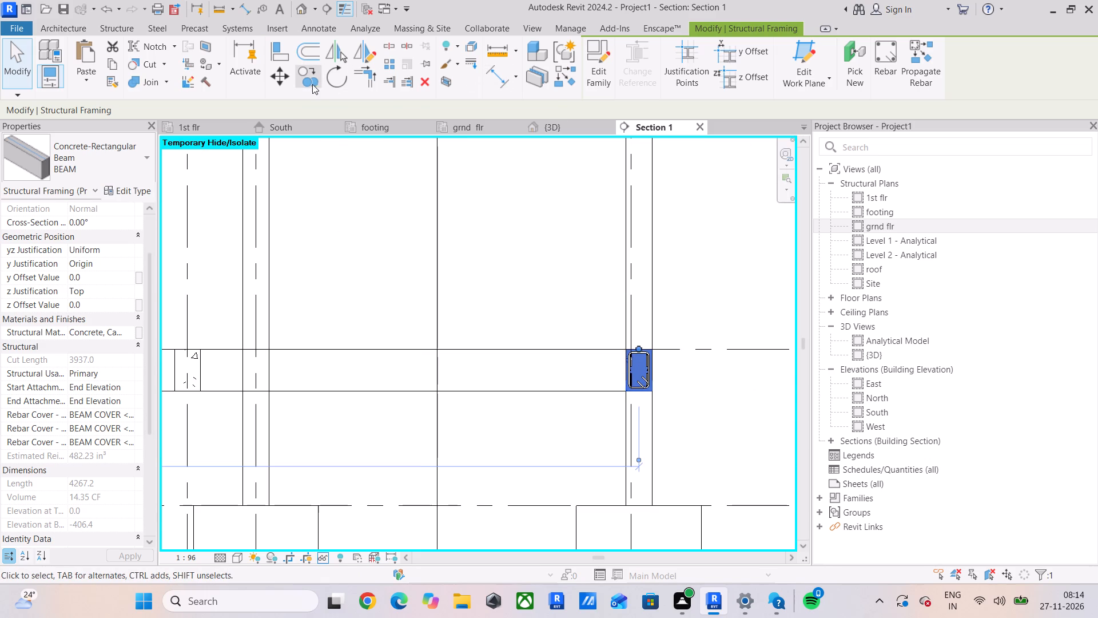
{"action": "left_click", "coordinate": [304, 81]}
{"action": "scroll", "coordinate": [578, 326], "scroll_direction": "up", "scroll_amount": 3}
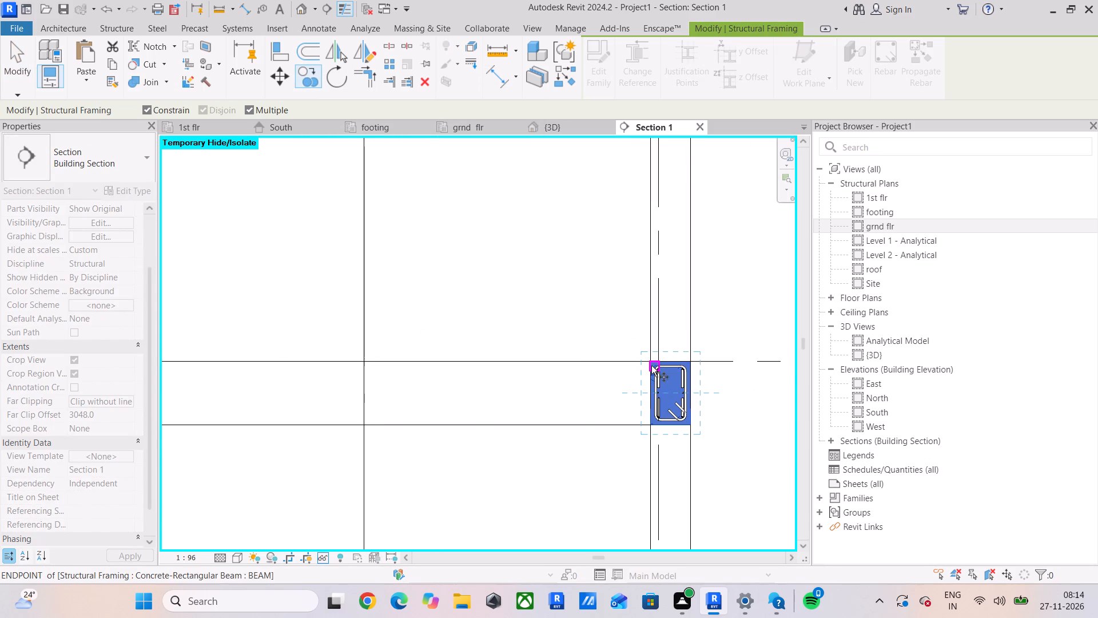
{"action": "left_click", "coordinate": [648, 362]}
{"action": "scroll", "coordinate": [463, 370], "scroll_direction": "down", "scroll_amount": 3}
{"action": "middle_click_drag", "start_coordinate": [463, 370], "coordinate": [474, 370]}
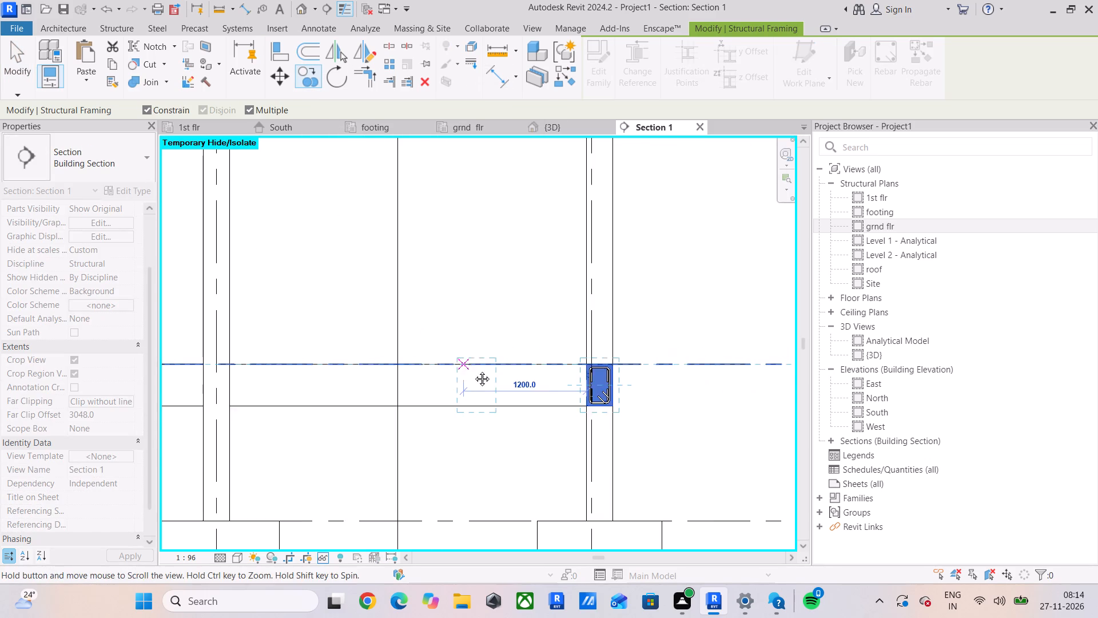
{"action": "middle_click_drag", "start_coordinate": [474, 370], "coordinate": [792, 367]}
{"action": "left_click", "coordinate": [465, 361]}
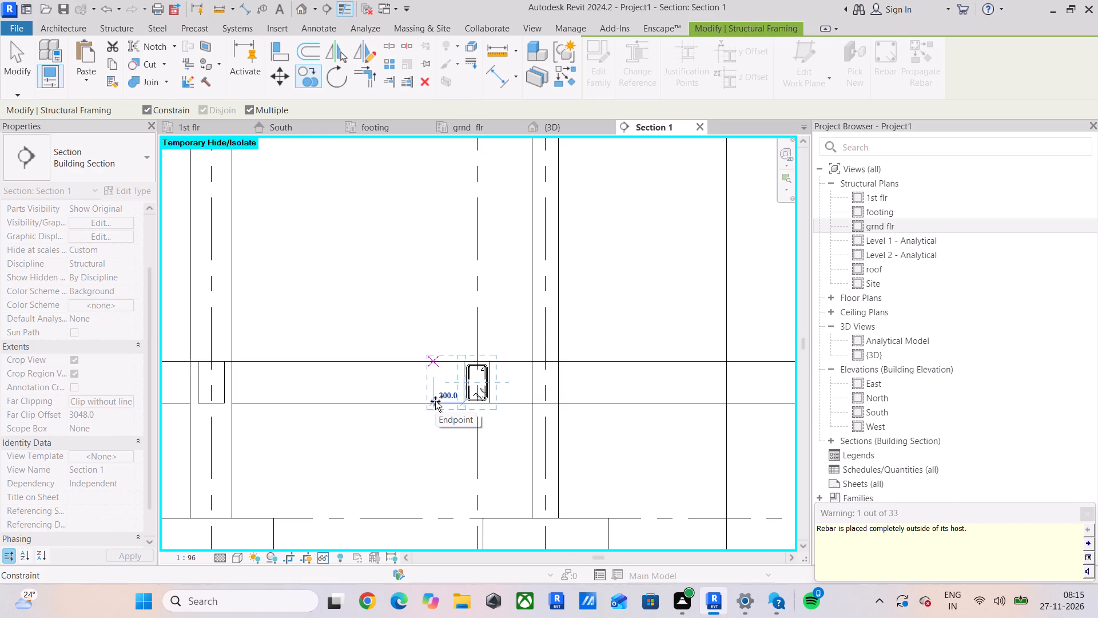
Leave the Copy command and examine the copied beam's reinforcement cage along its length and at its column ends in 3D.
{"action": "left_click", "coordinate": [571, 126]}
{"action": "middle_click_drag", "start_coordinate": [671, 376], "coordinate": [581, 412], "text": "shift"}
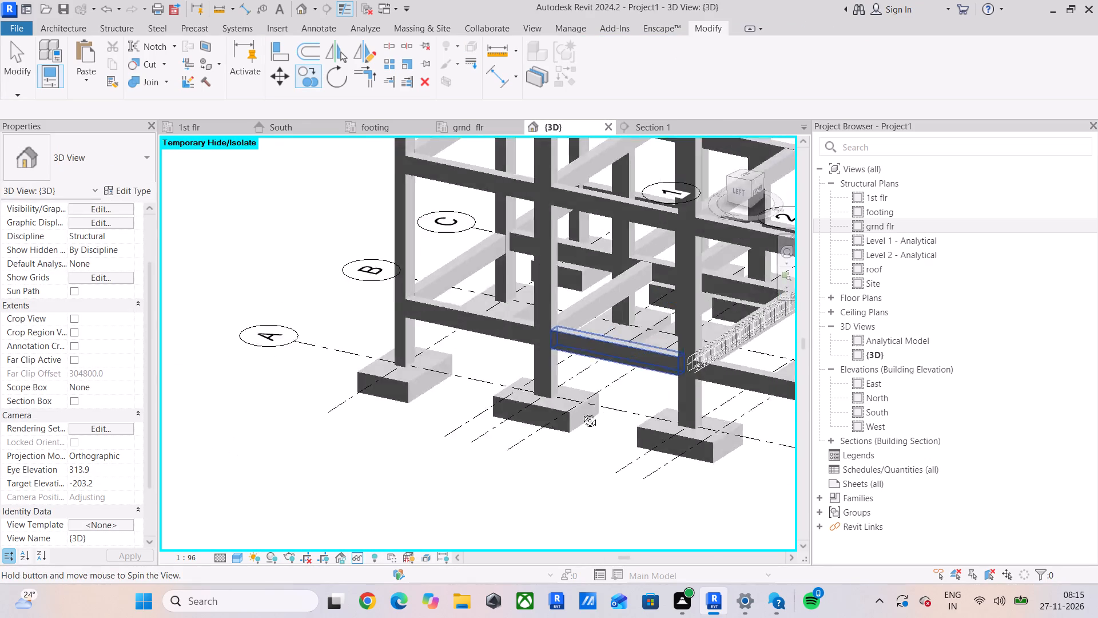
{"action": "middle_click_drag", "start_coordinate": [581, 412], "coordinate": [527, 411], "text": "shift"}
{"action": "middle_click_drag", "start_coordinate": [707, 354], "coordinate": [552, 419]}
{"action": "middle_click_drag", "start_coordinate": [588, 408], "coordinate": [512, 447]}
{"action": "scroll", "coordinate": [556, 424], "scroll_direction": "up", "scroll_amount": 5}
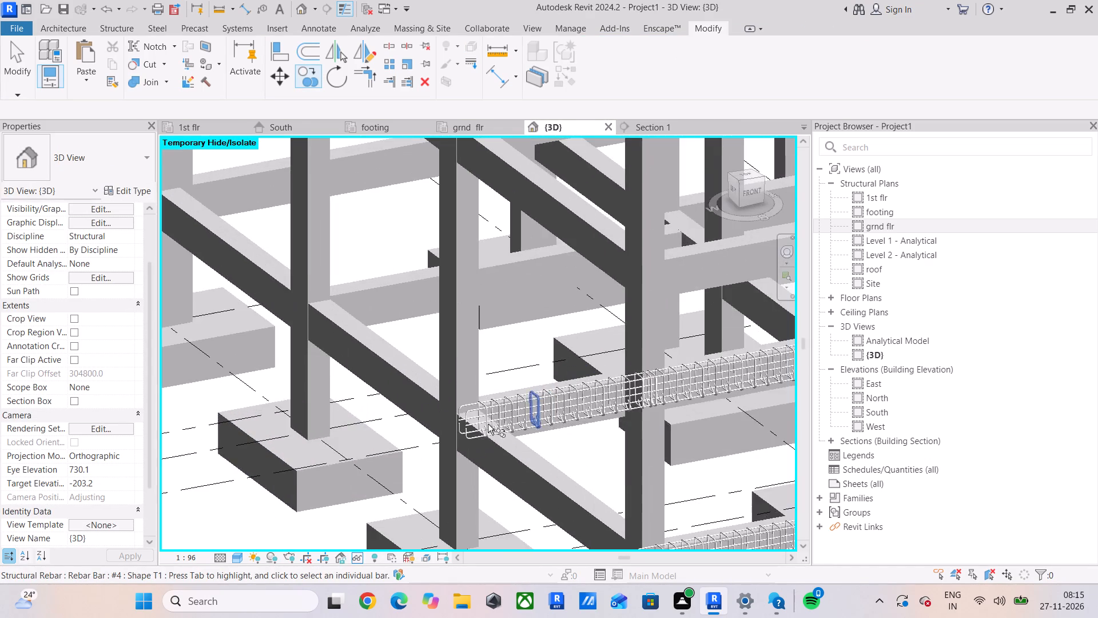
{"action": "scroll", "coordinate": [456, 418], "scroll_direction": "up", "scroll_amount": 4}
{"action": "scroll", "coordinate": [418, 454], "scroll_direction": "up", "scroll_amount": 6}
{"action": "key", "text": "Escape"}
{"action": "scroll", "coordinate": [525, 439], "scroll_direction": "down", "scroll_amount": 3}
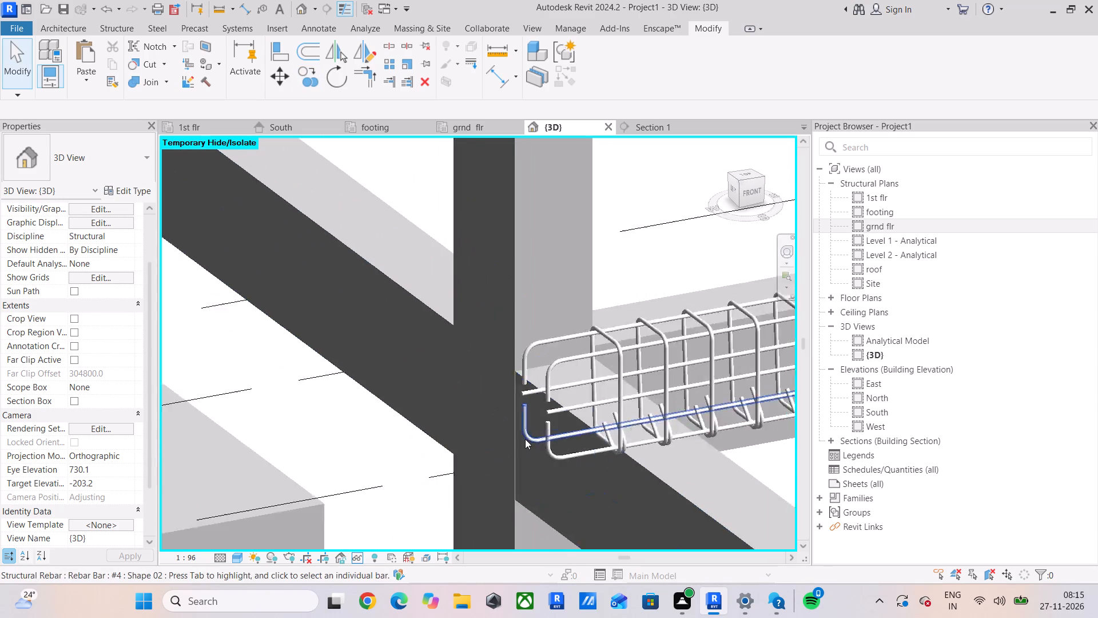
{"action": "scroll", "coordinate": [525, 439], "scroll_direction": "down", "scroll_amount": 2}
{"action": "middle_click_drag", "start_coordinate": [531, 438], "coordinate": [598, 446], "text": "shift"}
{"action": "scroll", "coordinate": [531, 438], "scroll_direction": "up", "scroll_amount": 5}
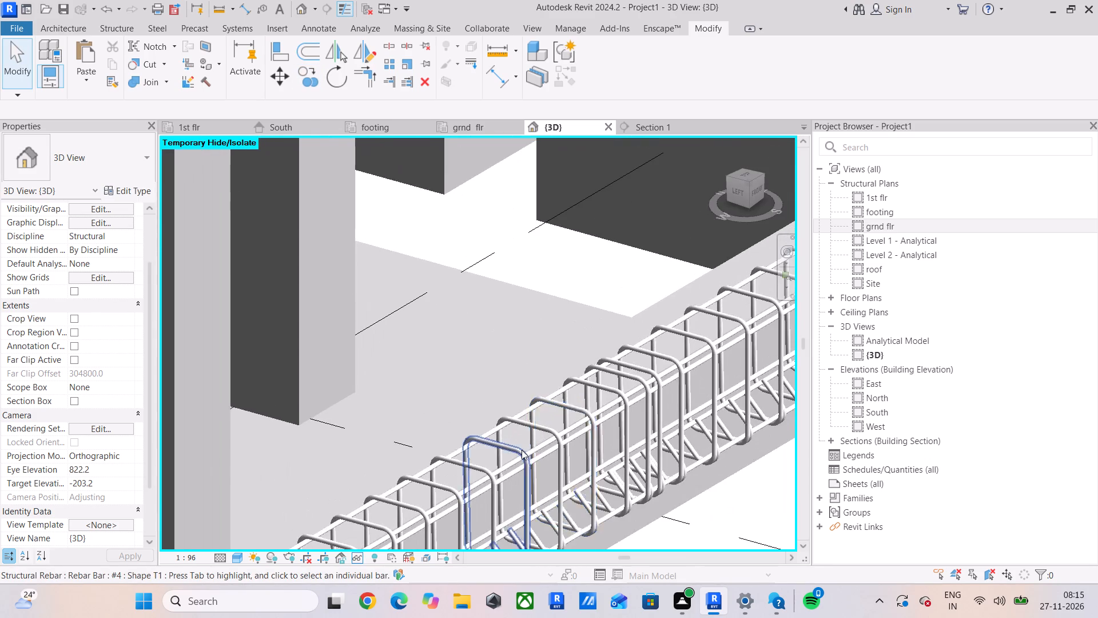
{"action": "middle_click_drag", "start_coordinate": [519, 453], "coordinate": [531, 334]}
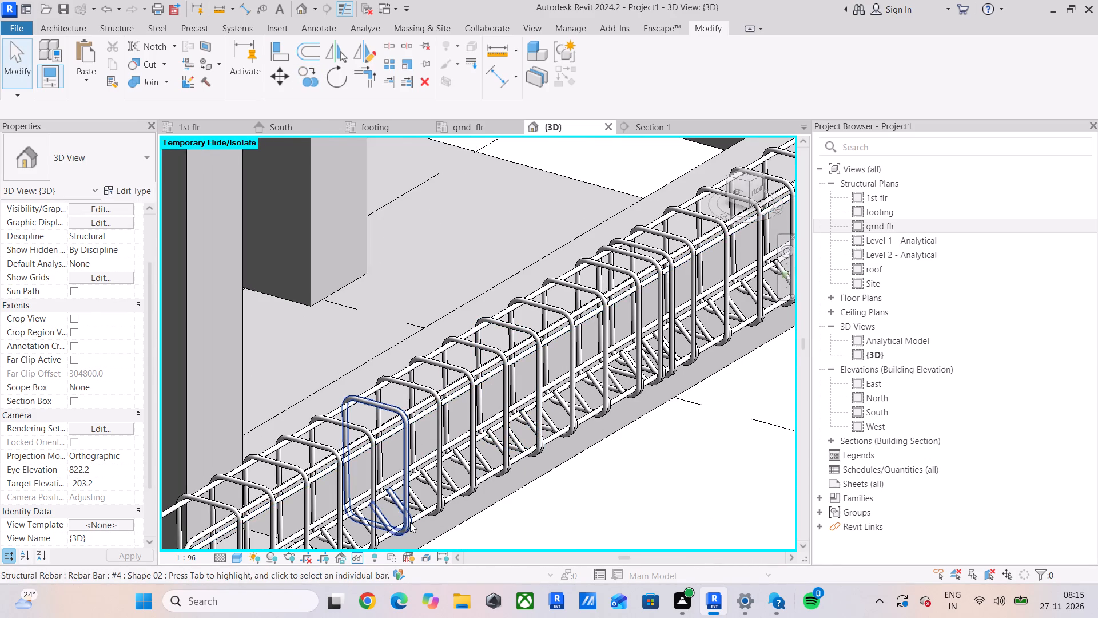
{"action": "middle_click_drag", "start_coordinate": [409, 522], "coordinate": [522, 422]}
{"action": "middle_click_drag", "start_coordinate": [388, 448], "coordinate": [450, 379], "text": "shift"}
{"action": "scroll", "coordinate": [472, 385], "scroll_direction": "down", "scroll_amount": 4}
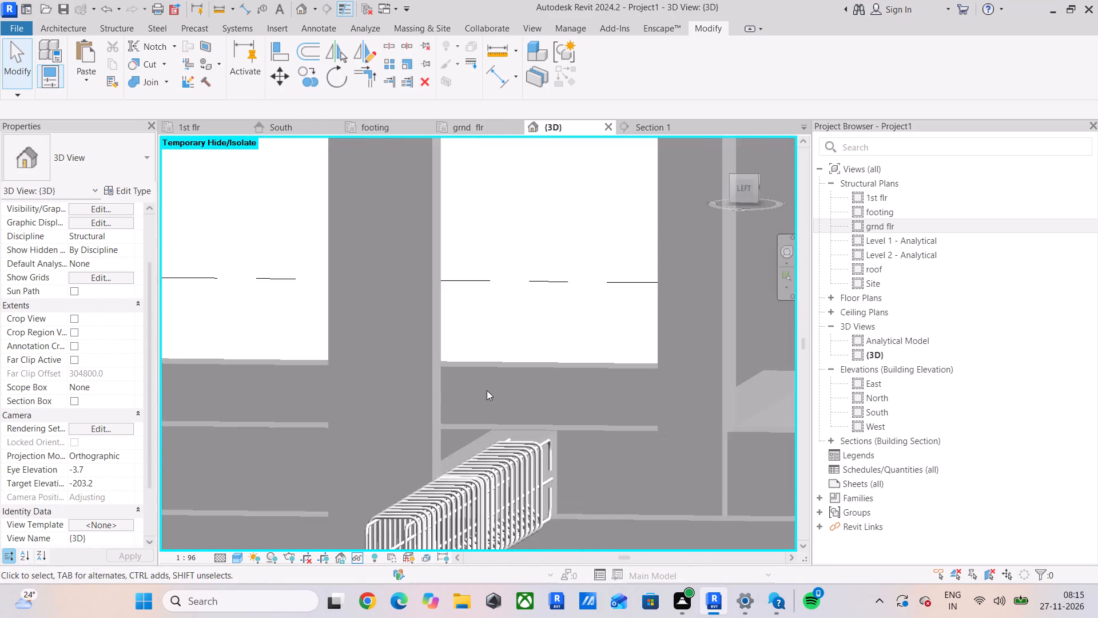
{"action": "middle_click_drag", "start_coordinate": [488, 390], "coordinate": [574, 339]}
{"action": "scroll", "coordinate": [513, 485], "scroll_direction": "up", "scroll_amount": 4}
Isolate one of the copied cage's hooked top #4 bars with a selection box in 3D.
{"action": "left_click", "coordinate": [496, 466]}
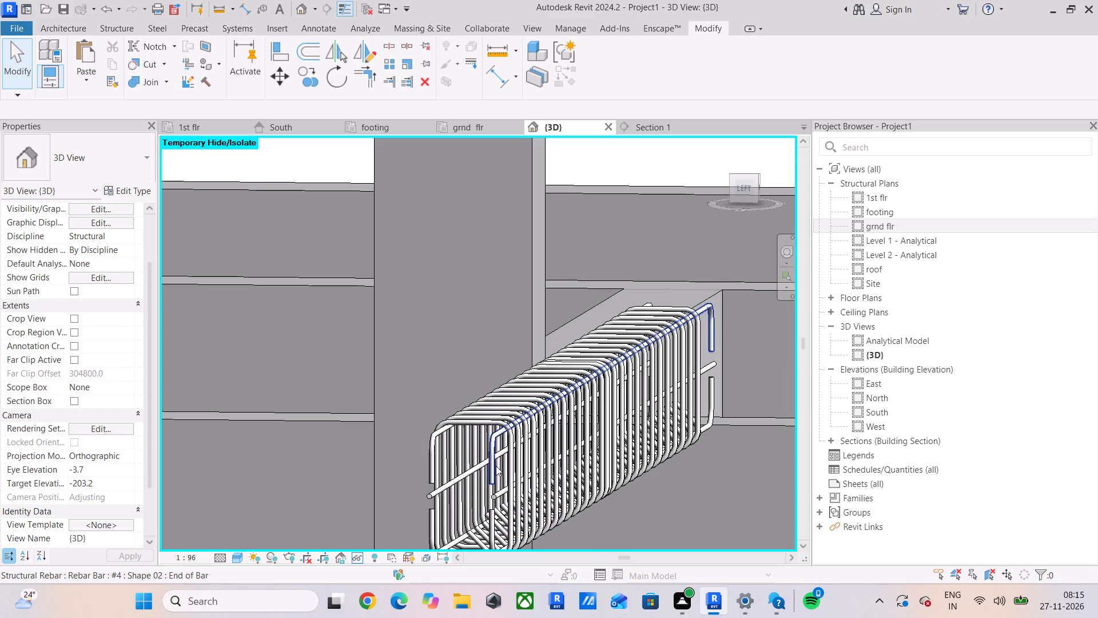
{"action": "scroll", "coordinate": [478, 463], "scroll_direction": "up", "scroll_amount": 4}
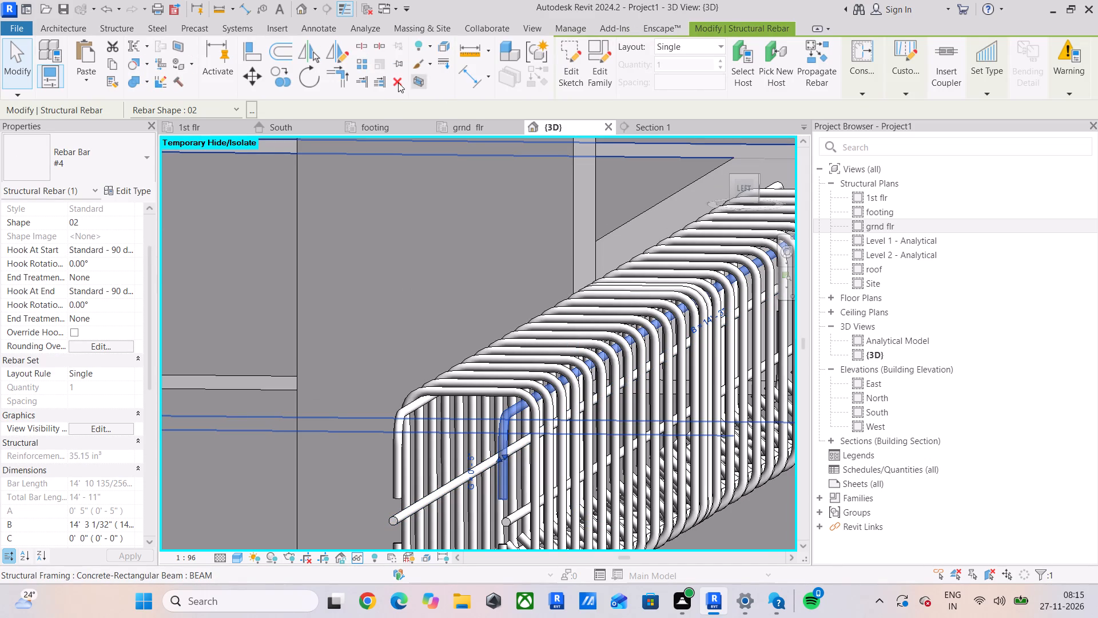
{"action": "left_click", "coordinate": [413, 80]}
Select the isolated beam's hooked top, straight middle and hooked bottom #4 bars one after another and examine their shapes in 3D.
{"action": "scroll", "coordinate": [495, 274], "scroll_direction": "down", "scroll_amount": 2}
{"action": "middle_click_drag", "start_coordinate": [528, 350], "coordinate": [361, 390], "text": "shift"}
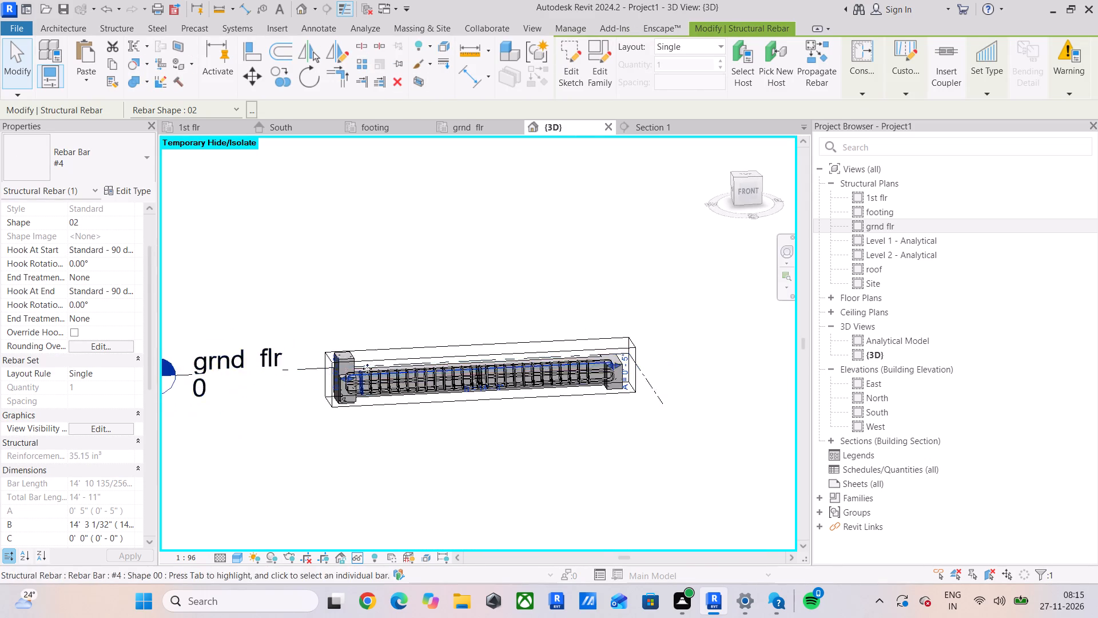
{"action": "scroll", "coordinate": [365, 358], "scroll_direction": "up", "scroll_amount": 10}
{"action": "middle_click_drag", "start_coordinate": [331, 406], "coordinate": [331, 445], "text": "shift"}
{"action": "scroll", "coordinate": [337, 415], "scroll_direction": "up", "scroll_amount": 4}
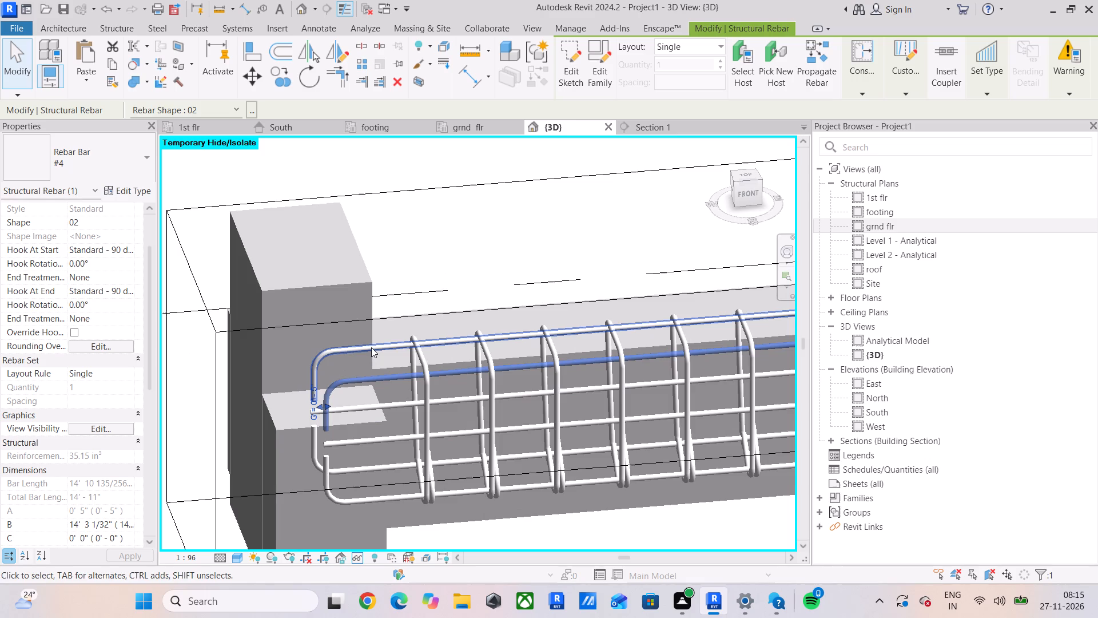
{"action": "left_click", "coordinate": [371, 347]}
{"action": "left_click", "coordinate": [380, 407]}
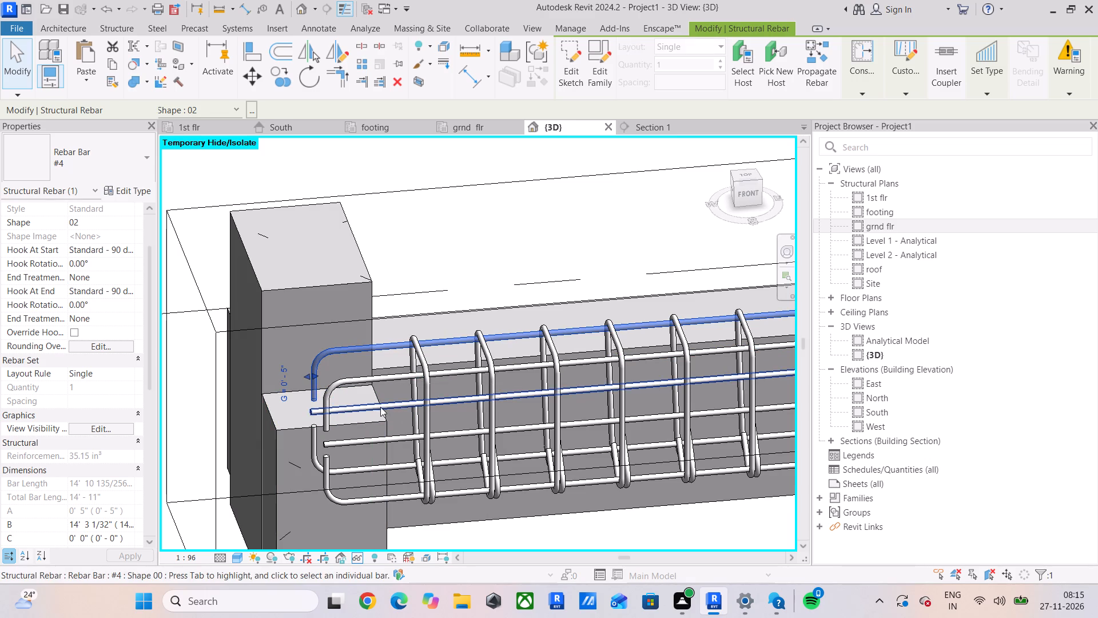
{"action": "left_click", "coordinate": [369, 443]}
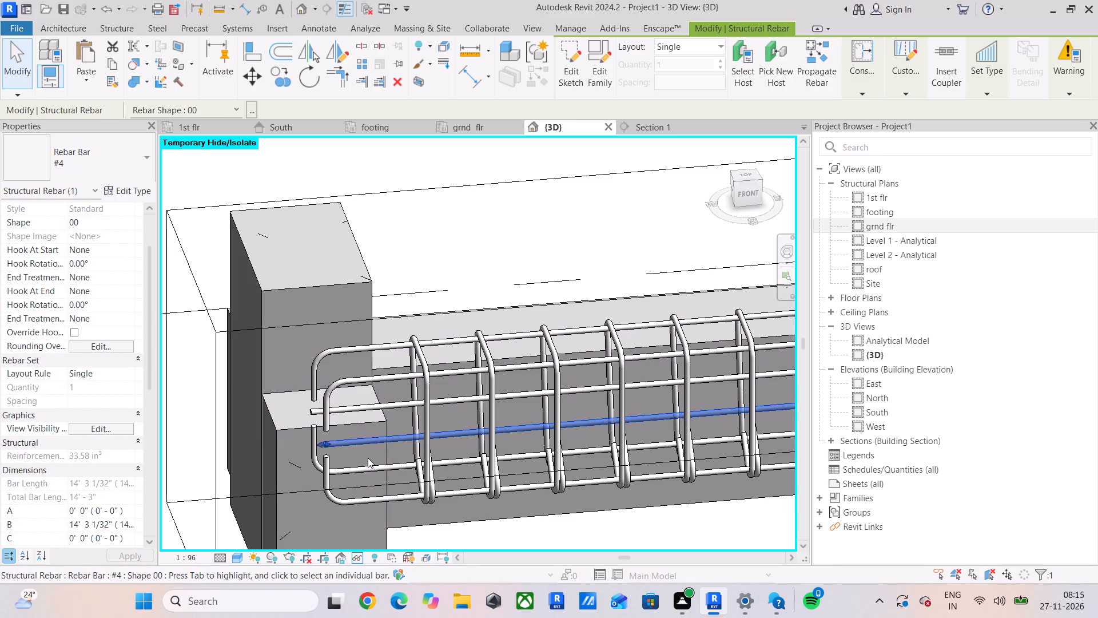
{"action": "left_click", "coordinate": [364, 499]}
{"action": "left_click", "coordinate": [374, 470]}
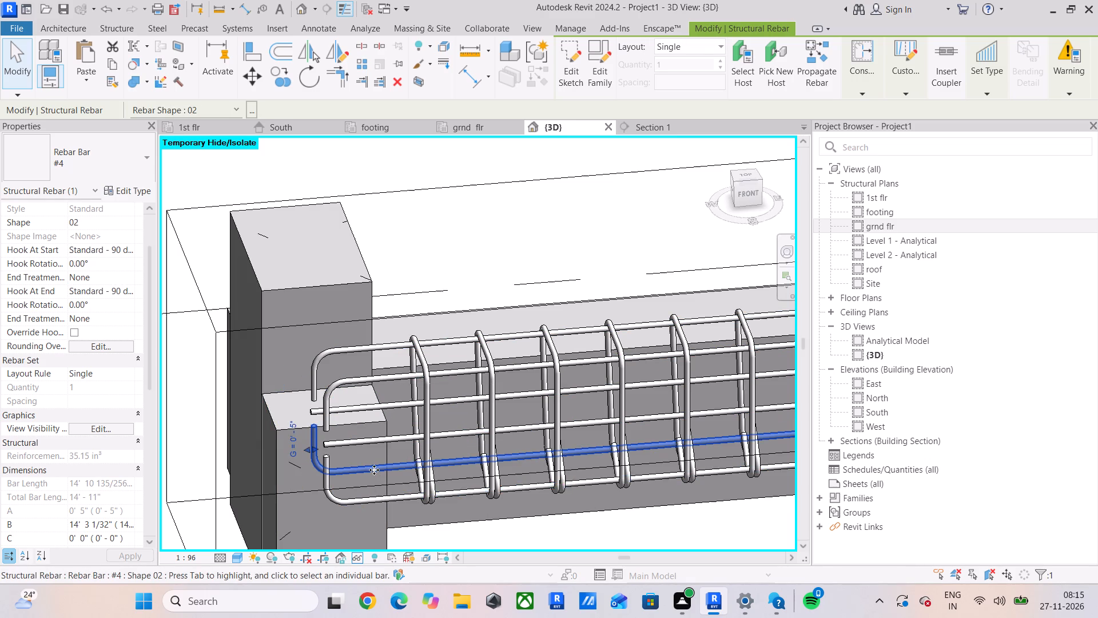
Examine the isolated beam's reinforcement cage from the top, checking how its #4 bars end inside the west column.
{"action": "scroll", "coordinate": [374, 470], "scroll_direction": "down", "scroll_amount": 5}
{"action": "middle_click_drag", "start_coordinate": [473, 455], "coordinate": [423, 501], "text": "shift"}
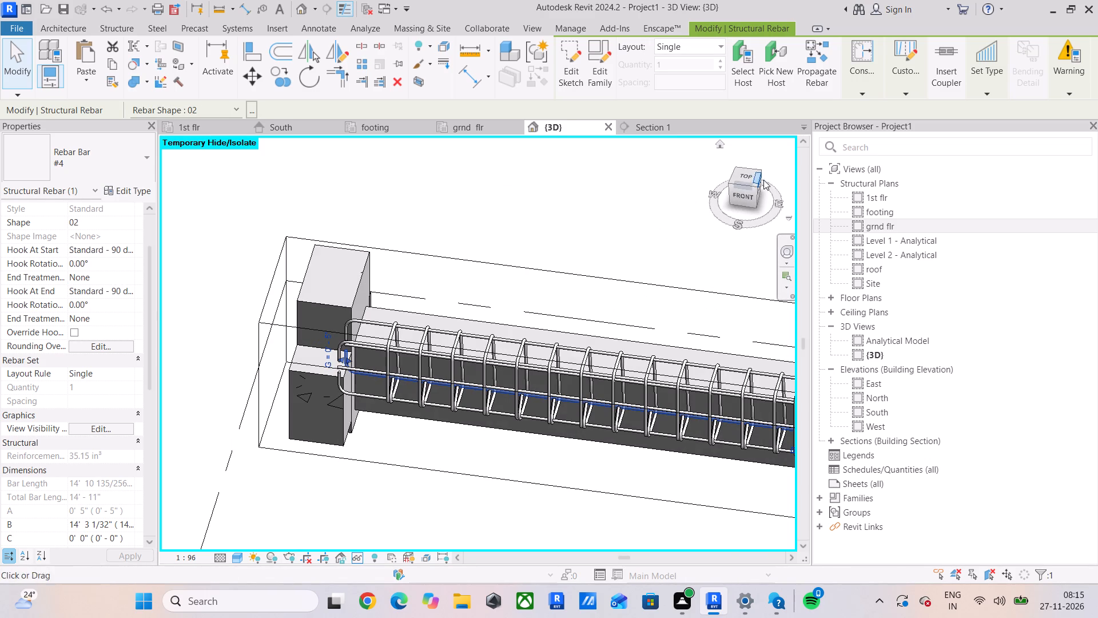
{"action": "left_click", "coordinate": [740, 176]}
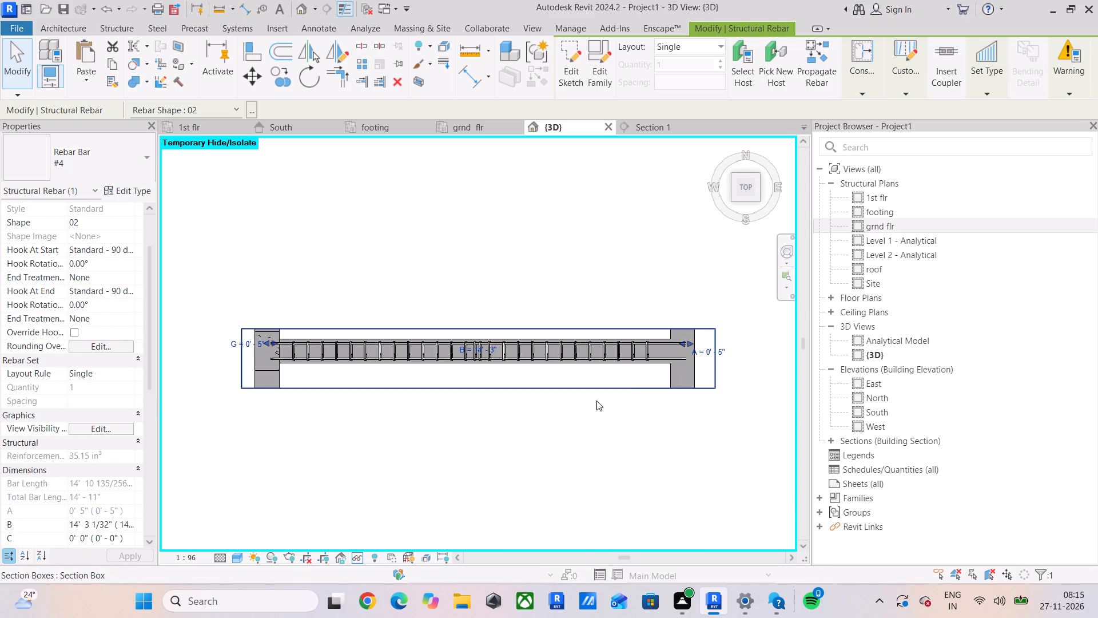
{"action": "scroll", "coordinate": [524, 397], "scroll_direction": "up", "scroll_amount": 4}
{"action": "middle_click_drag", "start_coordinate": [369, 386], "coordinate": [477, 411]}
{"action": "scroll", "coordinate": [190, 390], "scroll_direction": "up", "scroll_amount": 6}
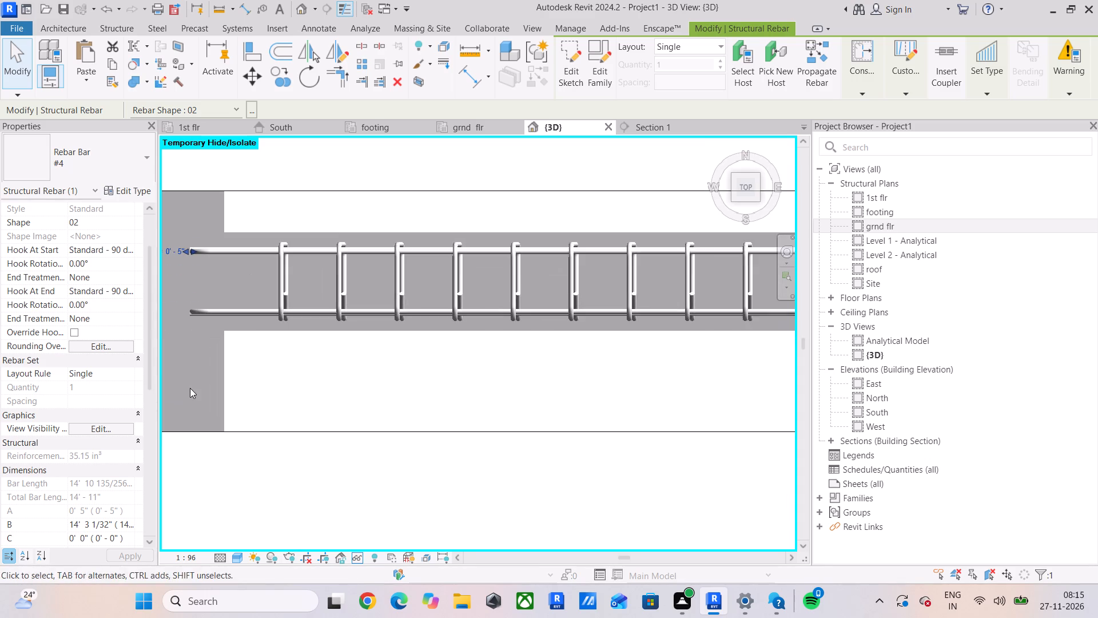
{"action": "scroll", "coordinate": [234, 252], "scroll_direction": "up", "scroll_amount": 5}
{"action": "middle_click_drag", "start_coordinate": [234, 252], "coordinate": [336, 282]}
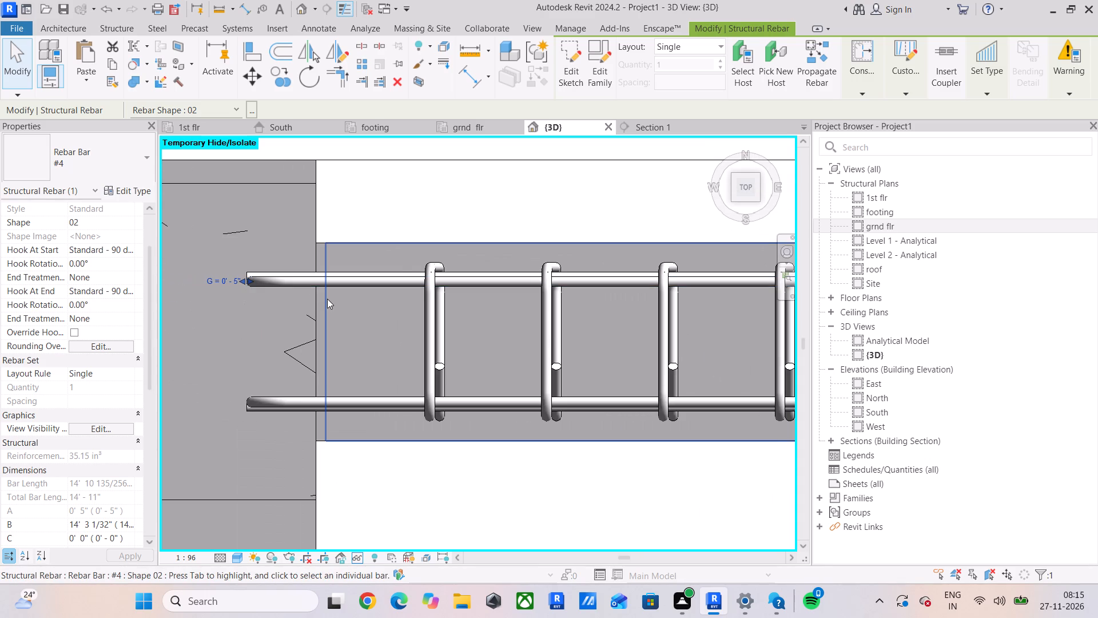
{"action": "scroll", "coordinate": [327, 299], "scroll_direction": "down", "scroll_amount": 3}
{"action": "middle_click_drag", "start_coordinate": [327, 299], "coordinate": [321, 308]}
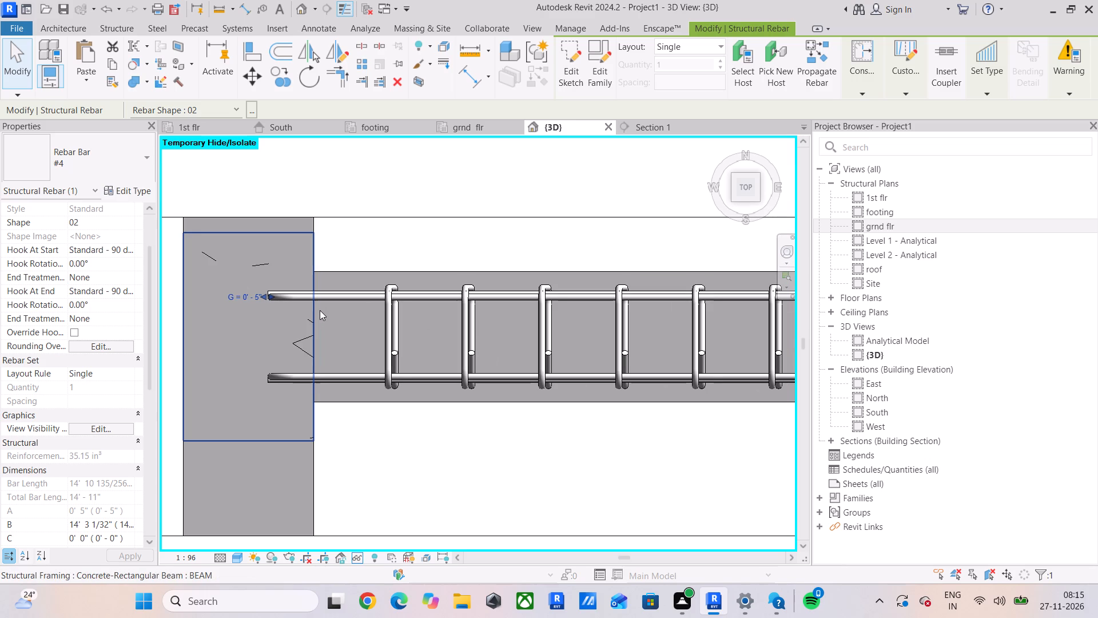
{"action": "scroll", "coordinate": [293, 303], "scroll_direction": "up", "scroll_amount": 5}
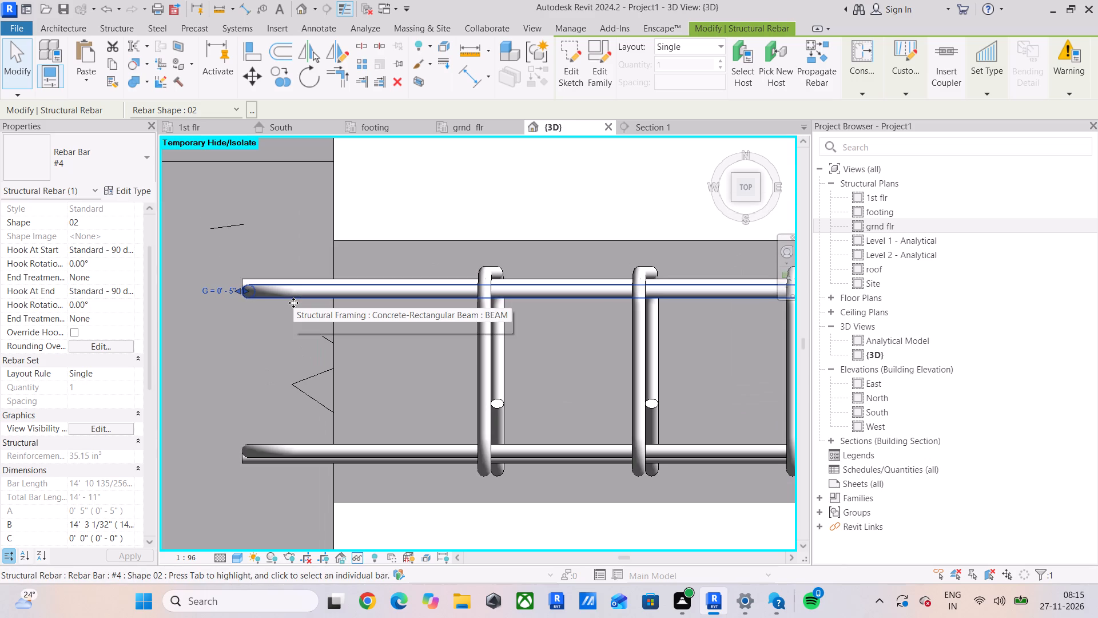
{"action": "scroll", "coordinate": [245, 287], "scroll_direction": "up", "scroll_amount": 6}
{"action": "scroll", "coordinate": [255, 284], "scroll_direction": "down", "scroll_amount": 17}
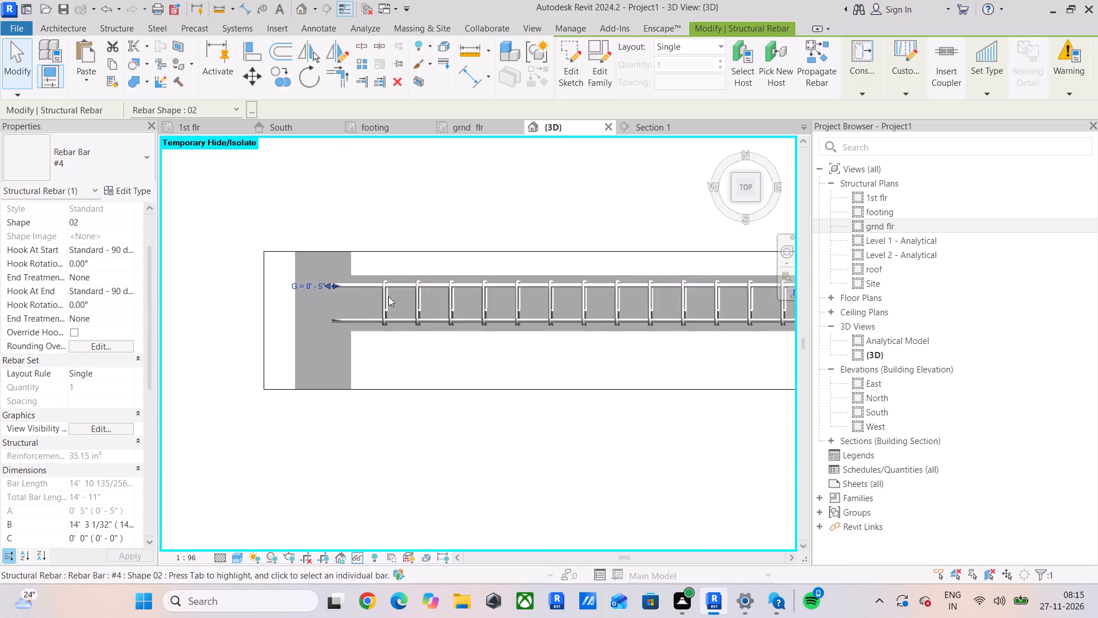
Examine the T1 stirrups' spacing along the isolated beam from the top, and check individual stirrups' shape, hook and rebar set properties.
{"action": "middle_click_drag", "start_coordinate": [402, 296], "coordinate": [333, 321]}
{"action": "middle_click_drag", "start_coordinate": [520, 355], "coordinate": [361, 355]}
{"action": "scroll", "coordinate": [560, 352], "scroll_direction": "up", "scroll_amount": 4}
{"action": "middle_click_drag", "start_coordinate": [563, 348], "coordinate": [432, 376]}
{"action": "scroll", "coordinate": [450, 328], "scroll_direction": "up", "scroll_amount": 4}
{"action": "left_click", "coordinate": [459, 336]}
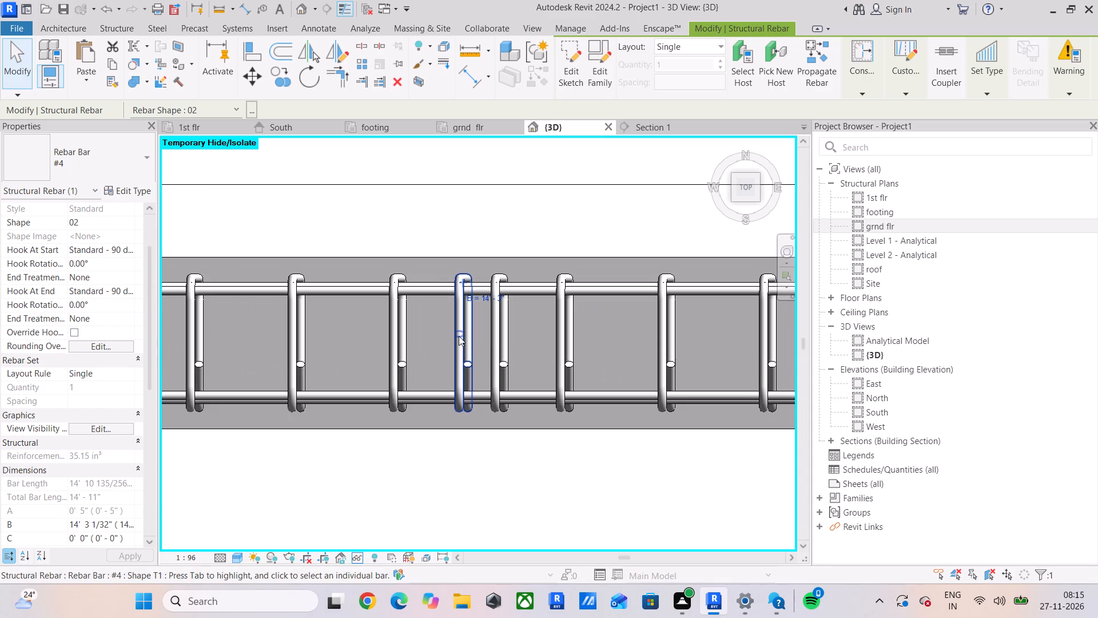
{"action": "left_click", "coordinate": [498, 338]}
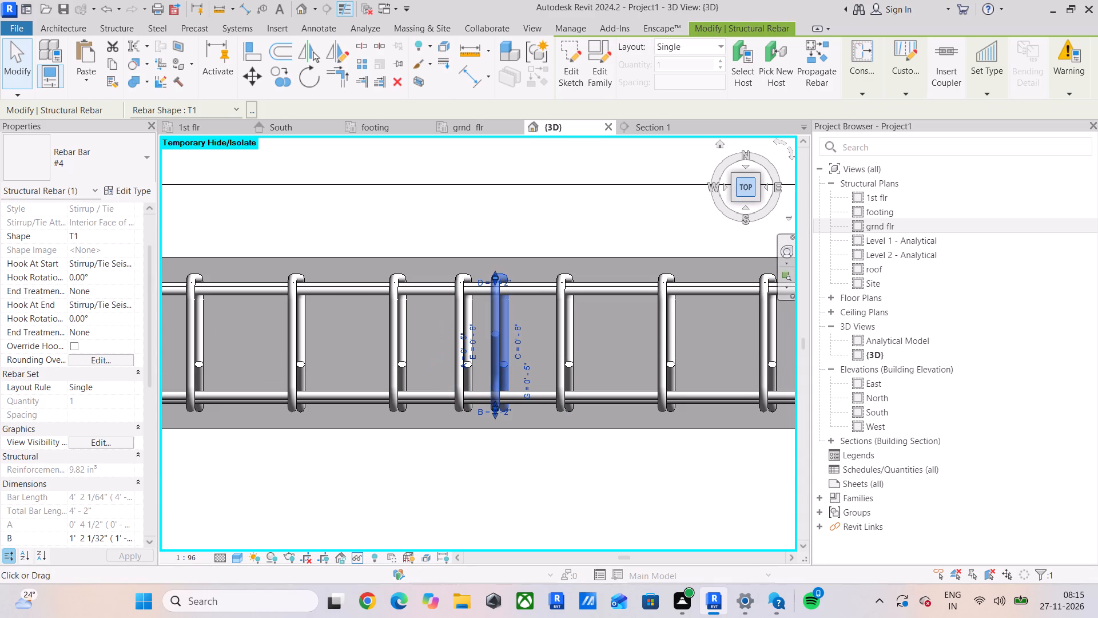
{"action": "scroll", "coordinate": [551, 367], "scroll_direction": "down", "scroll_amount": 10}
{"action": "middle_click_drag", "start_coordinate": [554, 365], "coordinate": [456, 327]}
{"action": "scroll", "coordinate": [455, 326], "scroll_direction": "down", "scroll_amount": 4}
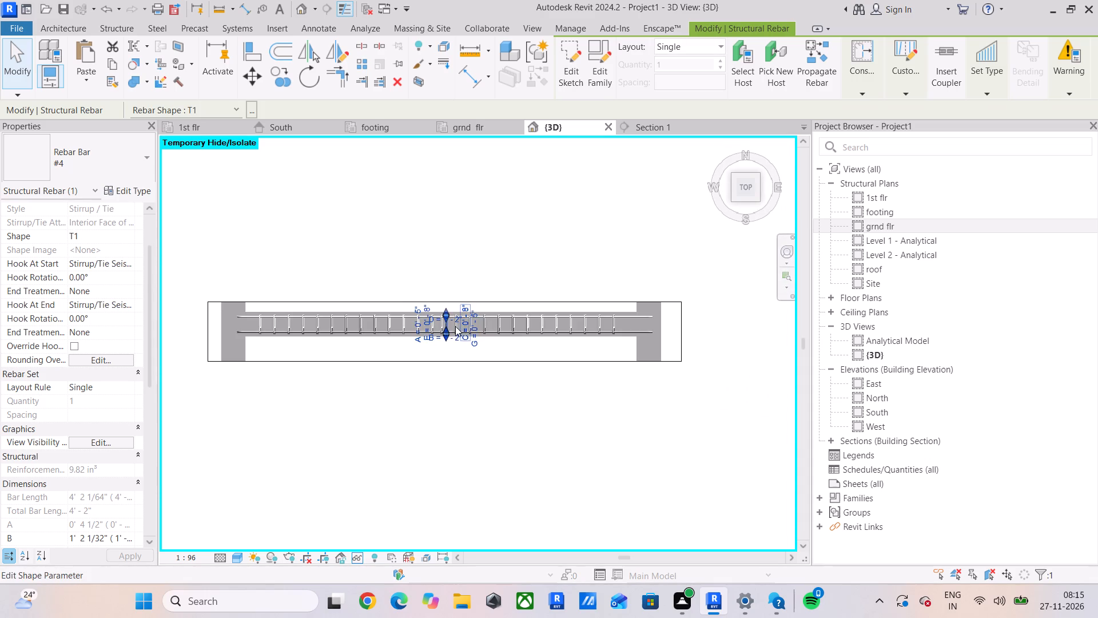
{"action": "scroll", "coordinate": [688, 320], "scroll_direction": "up", "scroll_amount": 4}
{"action": "scroll", "coordinate": [541, 324], "scroll_direction": "up", "scroll_amount": 5}
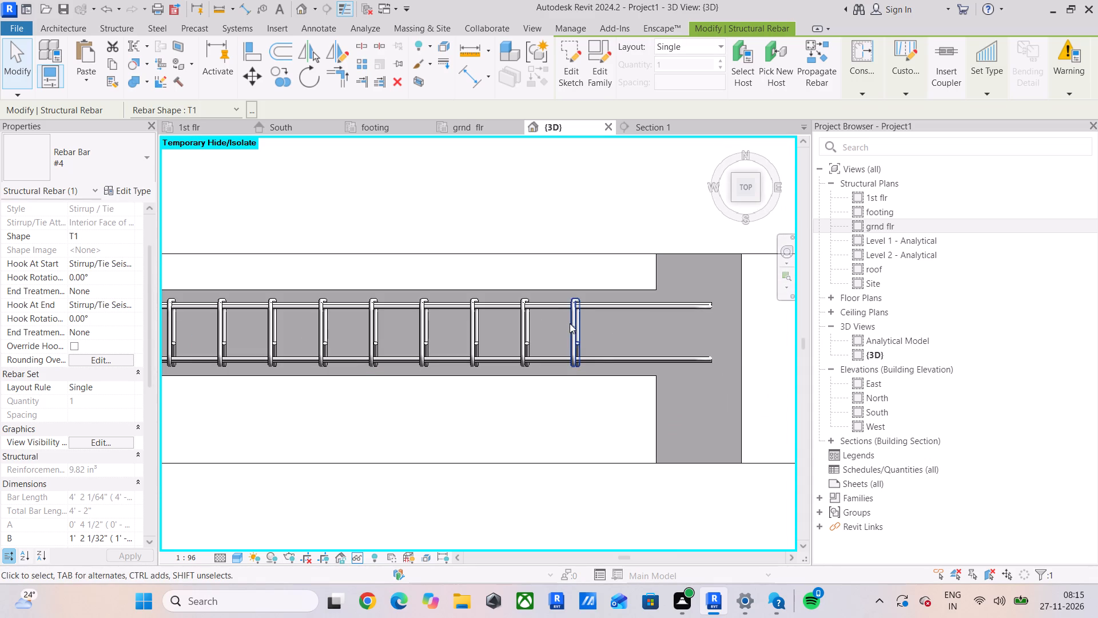
{"action": "left_click", "coordinate": [570, 323]}
{"action": "scroll", "coordinate": [570, 323], "scroll_direction": "down", "scroll_amount": 4}
{"action": "middle_click_drag", "start_coordinate": [570, 323], "coordinate": [744, 328]}
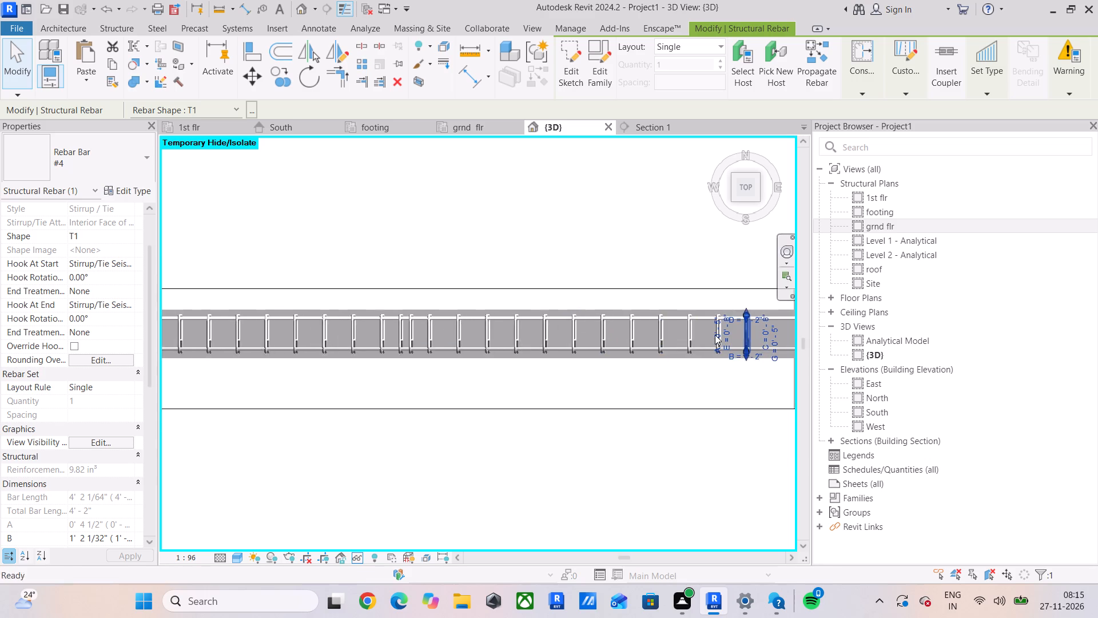
{"action": "middle_click_drag", "start_coordinate": [707, 359], "coordinate": [594, 403]}
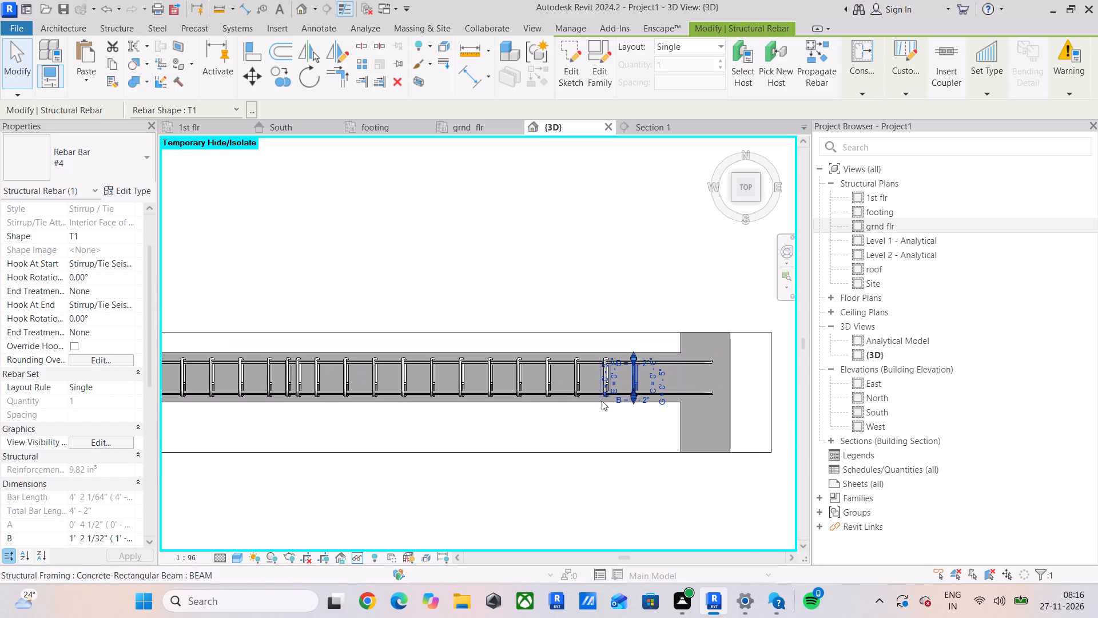
{"action": "middle_click_drag", "start_coordinate": [608, 398], "coordinate": [731, 375]}
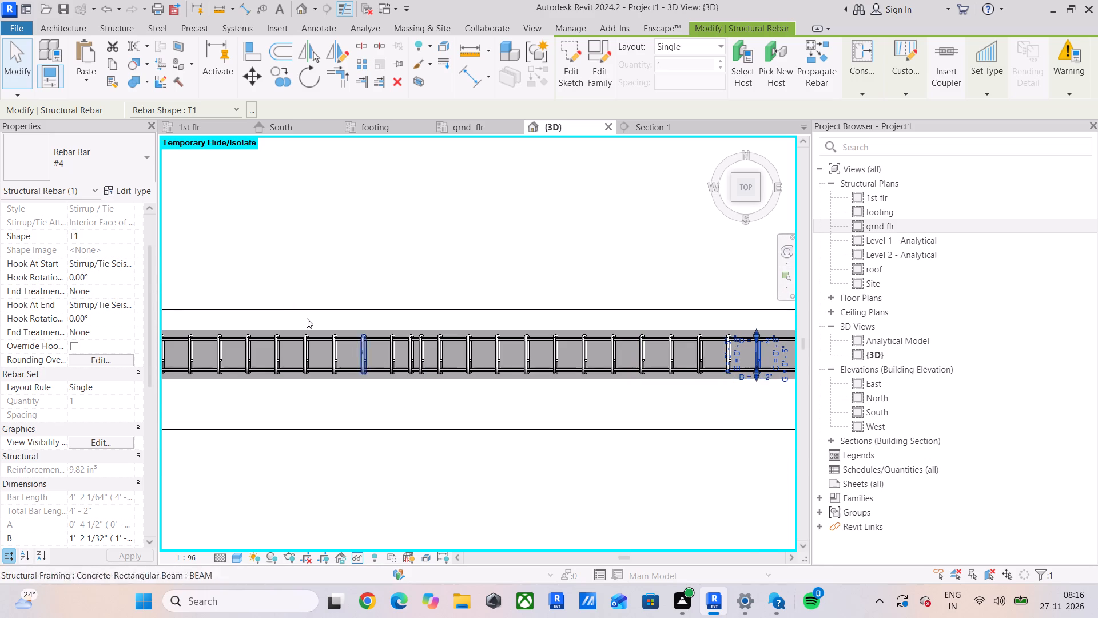
{"action": "left_click", "coordinate": [108, 236]}
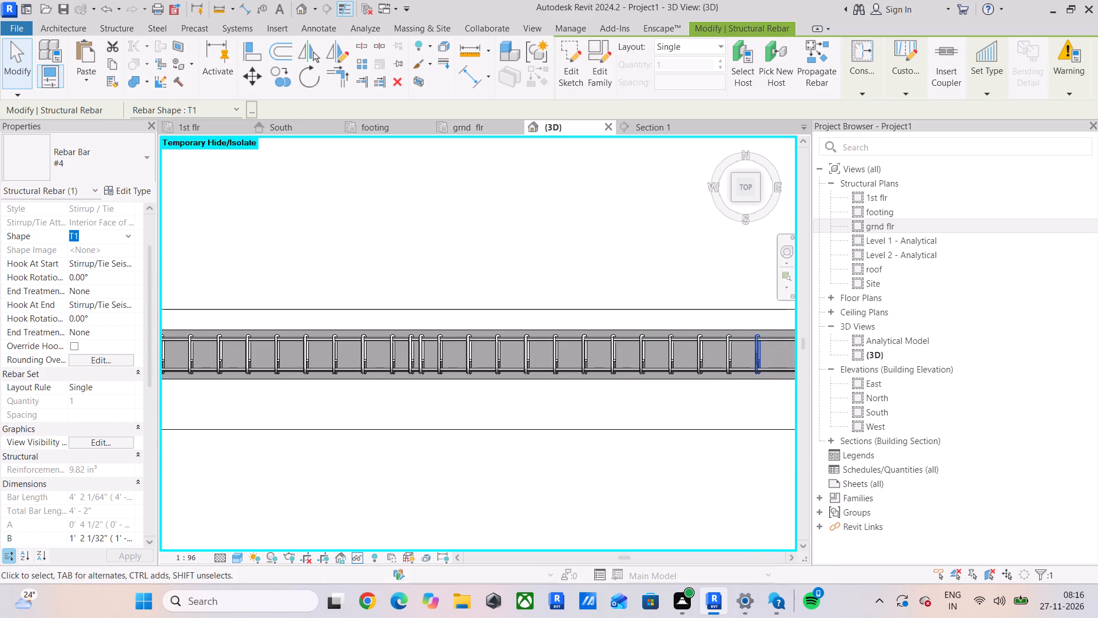
{"action": "scroll", "coordinate": [106, 240], "scroll_direction": "up", "scroll_amount": 5}
{"action": "key", "text": "Escape"}
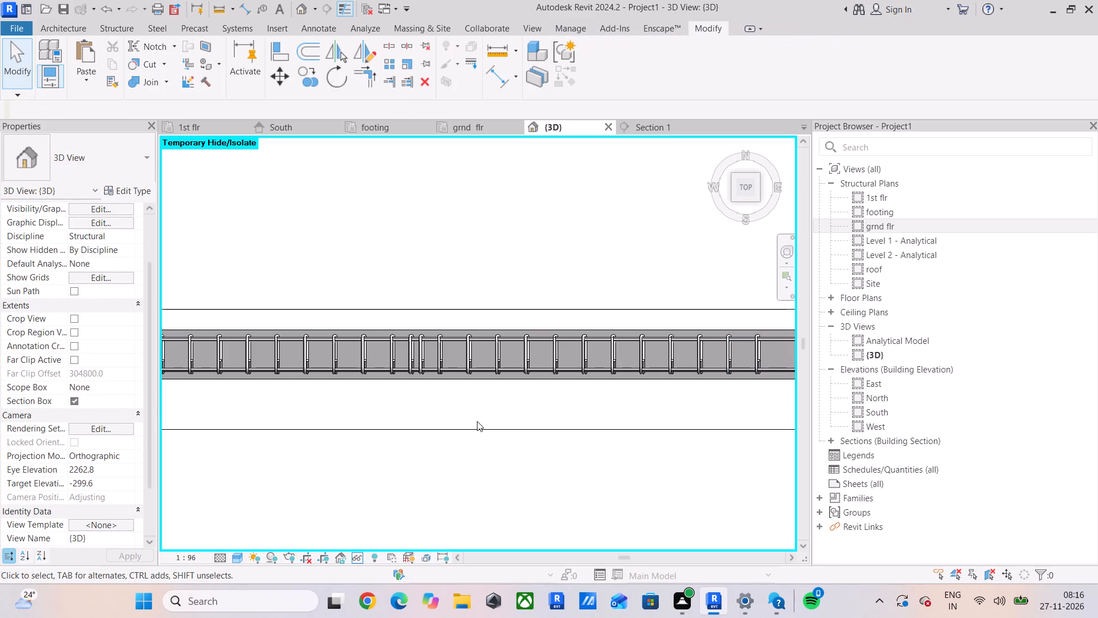
{"action": "left_click", "coordinate": [559, 355]}
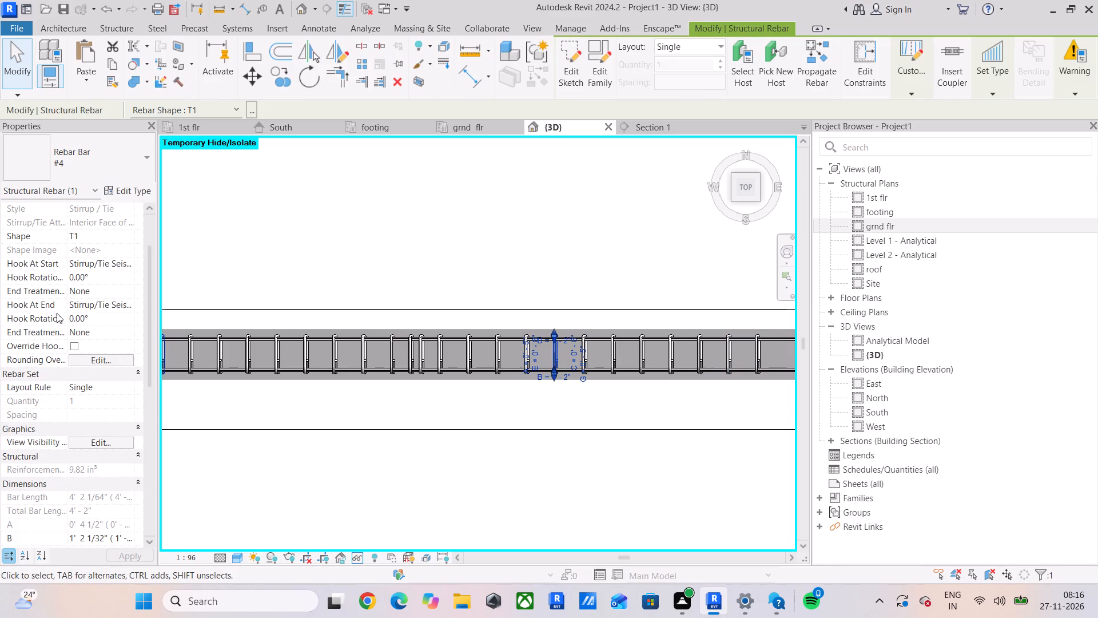
{"action": "scroll", "coordinate": [82, 281], "scroll_direction": "up", "scroll_amount": 5}
{"action": "scroll", "coordinate": [114, 303], "scroll_direction": "down", "scroll_amount": 4}
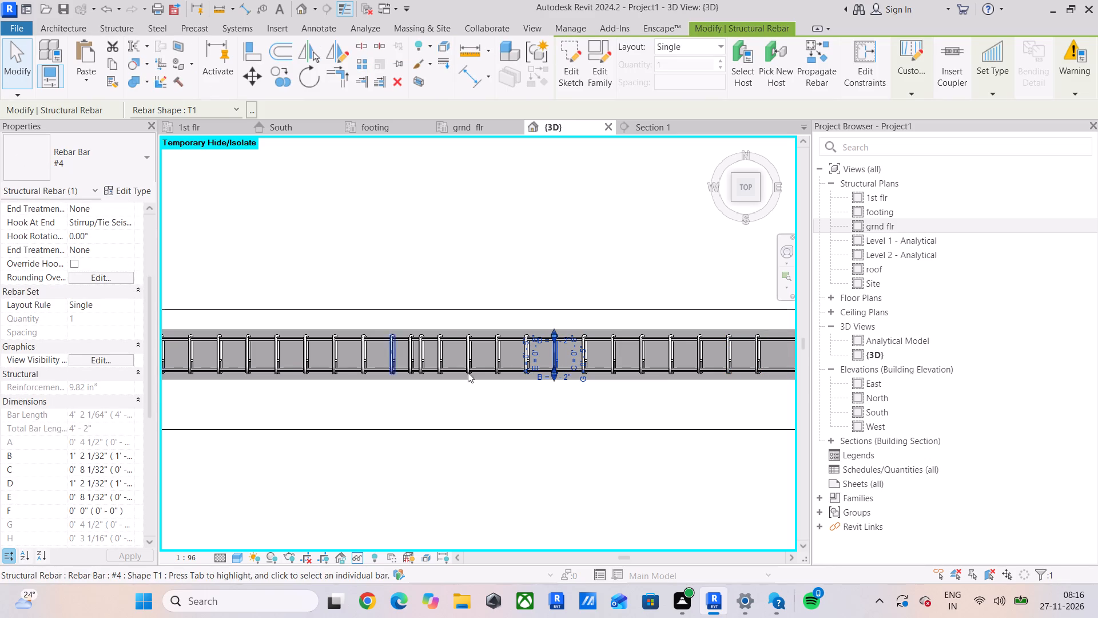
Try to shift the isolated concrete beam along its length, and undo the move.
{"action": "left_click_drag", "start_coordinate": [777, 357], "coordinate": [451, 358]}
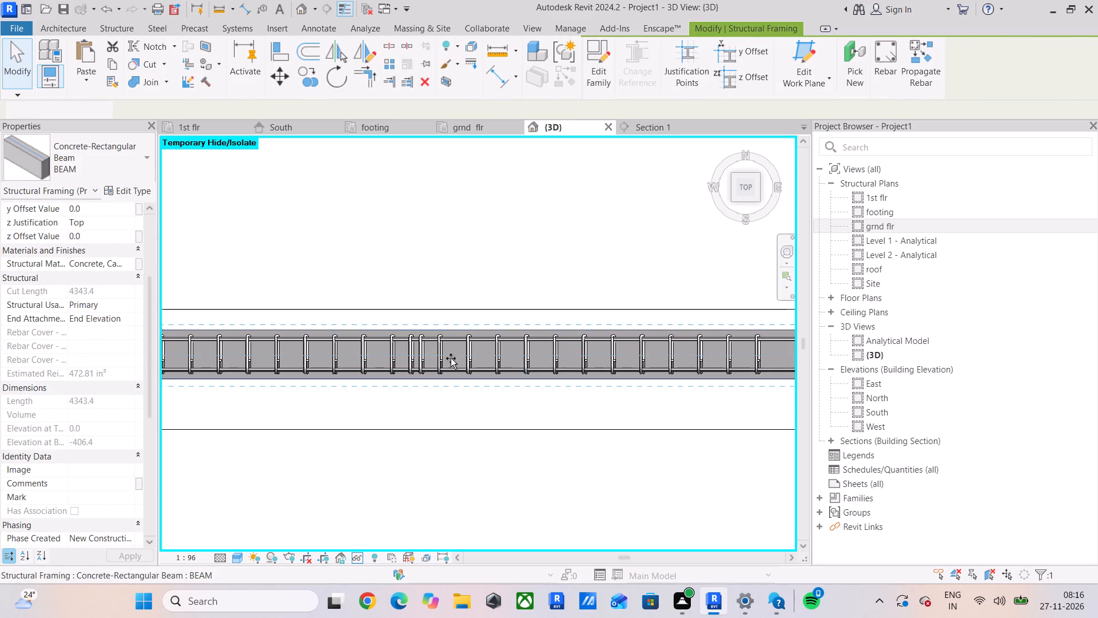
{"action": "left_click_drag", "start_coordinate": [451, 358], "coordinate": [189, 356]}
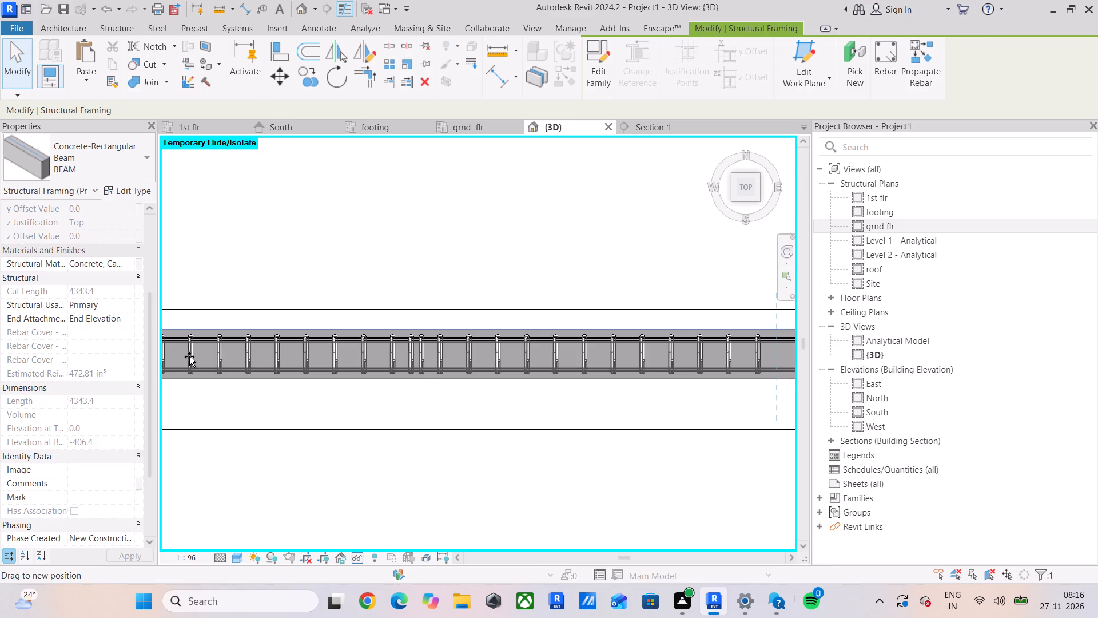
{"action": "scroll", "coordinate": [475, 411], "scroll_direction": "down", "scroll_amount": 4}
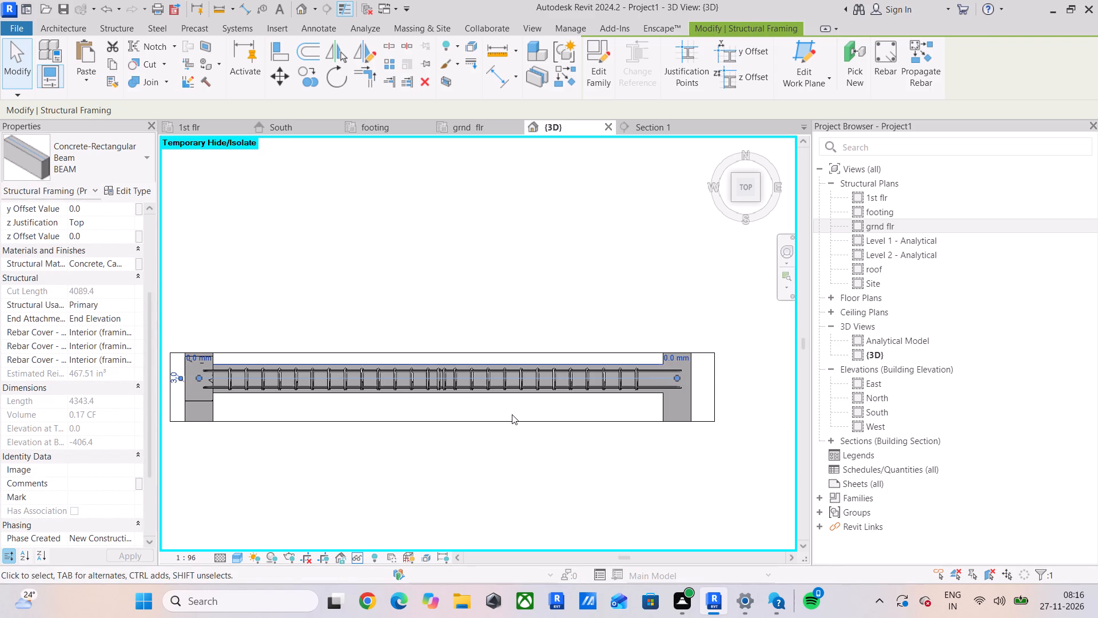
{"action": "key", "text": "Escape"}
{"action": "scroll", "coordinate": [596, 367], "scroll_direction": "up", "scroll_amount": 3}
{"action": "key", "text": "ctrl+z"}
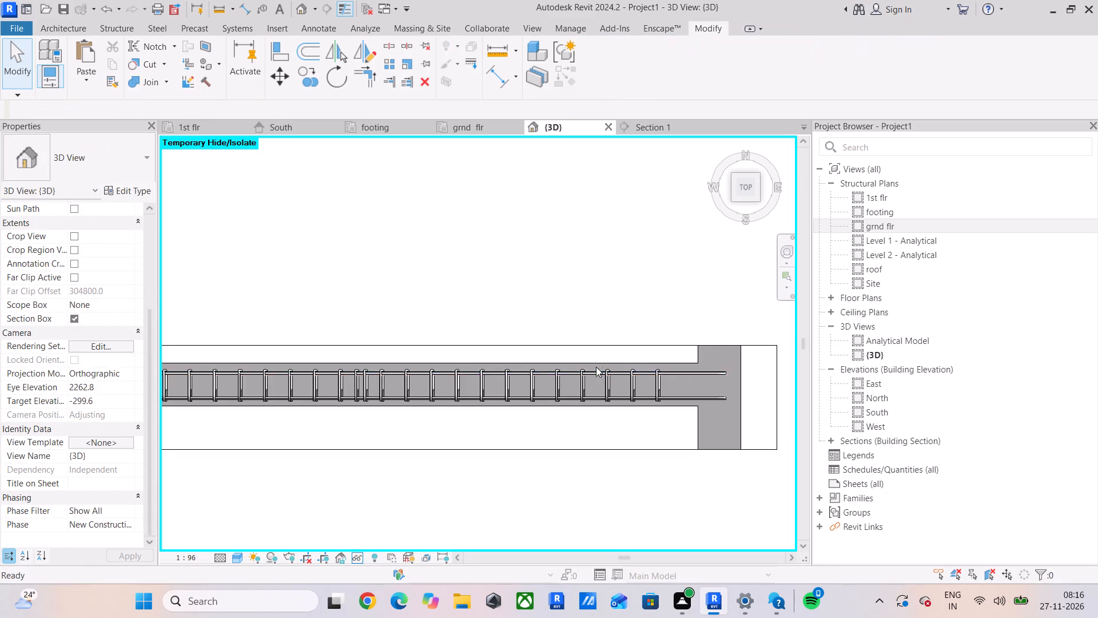
Delete all the isolated beam's T1 stirrups except the one nearest the west column, keeping its longitudinal #4 bars.
{"action": "middle_click_drag", "start_coordinate": [690, 344], "coordinate": [616, 382]}
{"action": "left_click", "coordinate": [687, 394]}
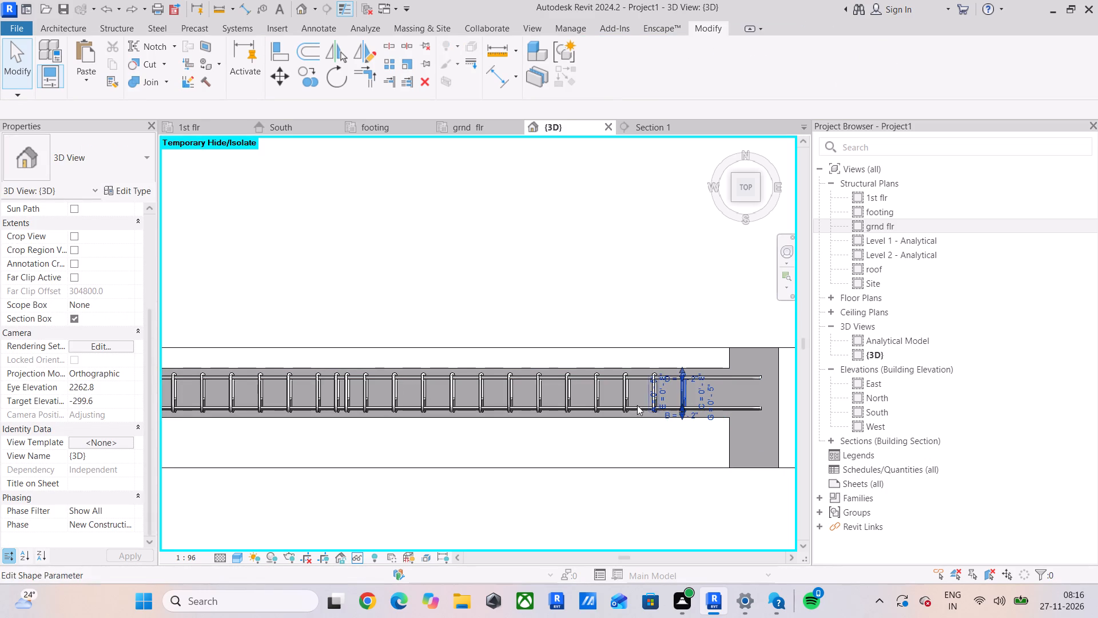
{"action": "right_click", "coordinate": [624, 395]}
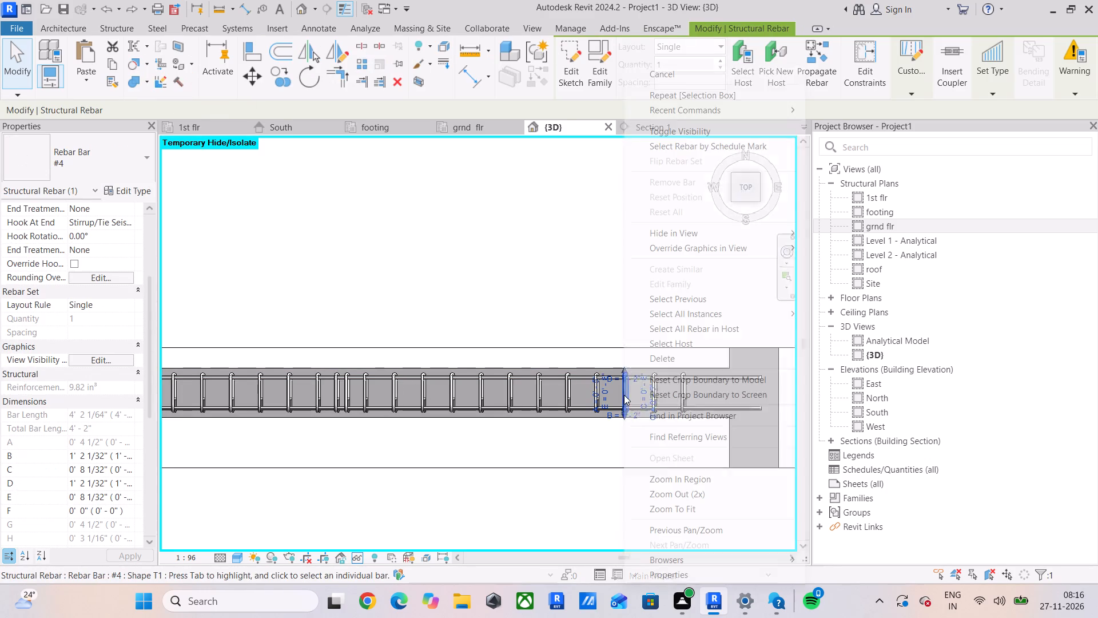
{"action": "left_click", "coordinate": [677, 328]}
{"action": "middle_click_drag", "start_coordinate": [444, 401], "coordinate": [649, 407]}
{"action": "scroll", "coordinate": [487, 408], "scroll_direction": "up", "scroll_amount": 2}
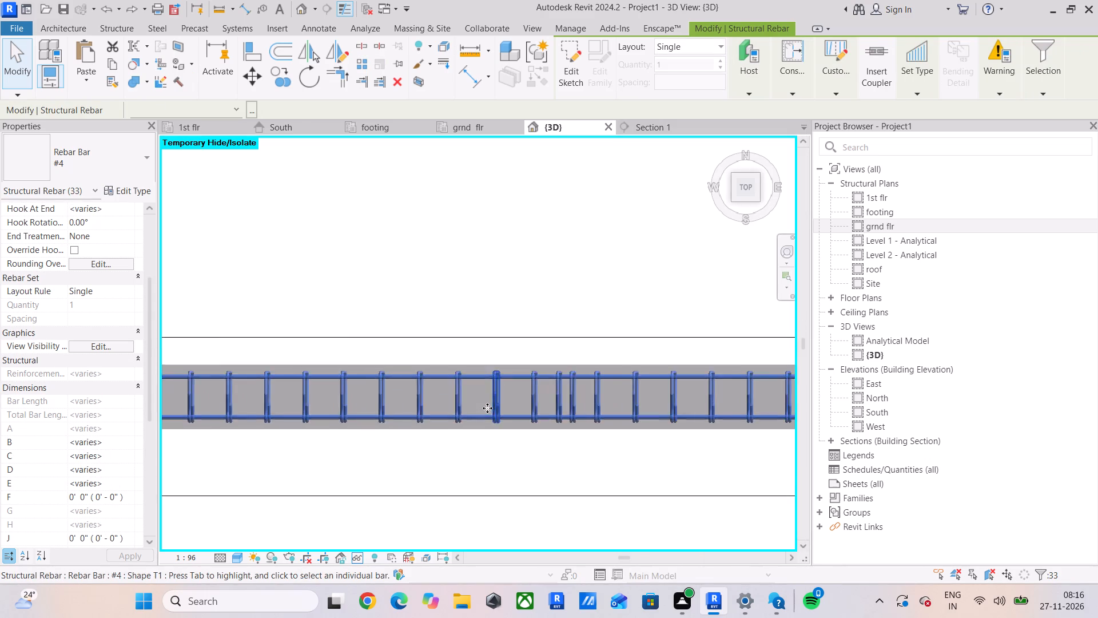
{"action": "scroll", "coordinate": [487, 408], "scroll_direction": "up", "scroll_amount": 6}
{"action": "left_click_drag", "start_coordinate": [478, 383], "coordinate": [465, 315], "text": "shift"}
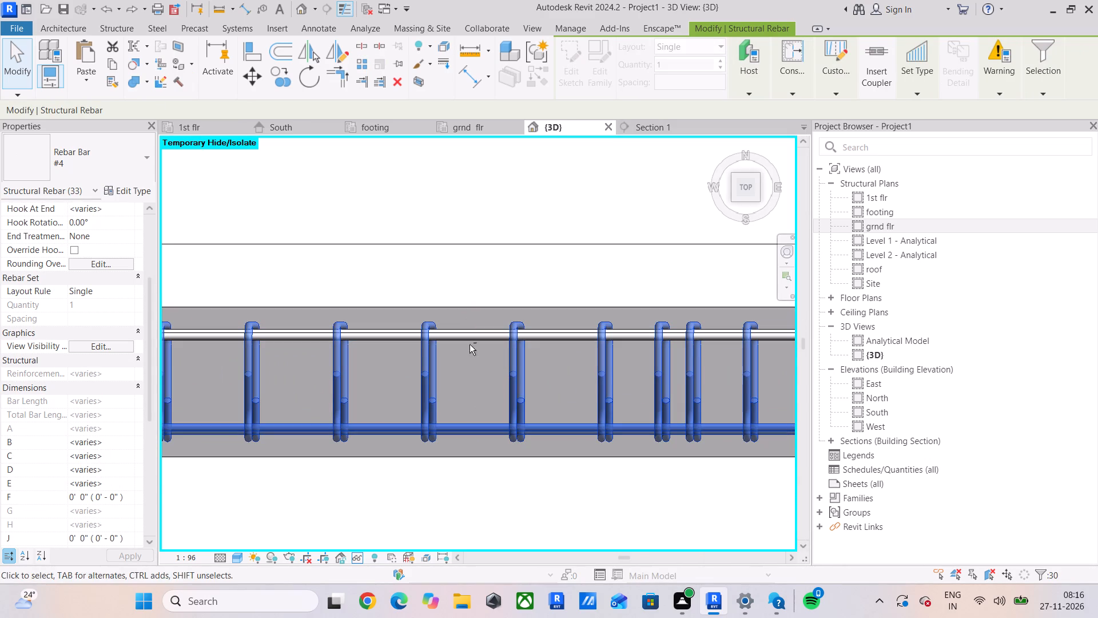
{"action": "left_click_drag", "start_coordinate": [472, 360], "coordinate": [449, 470], "text": "shift"}
{"action": "scroll", "coordinate": [468, 391], "scroll_direction": "down", "scroll_amount": 3, "text": "shift"}
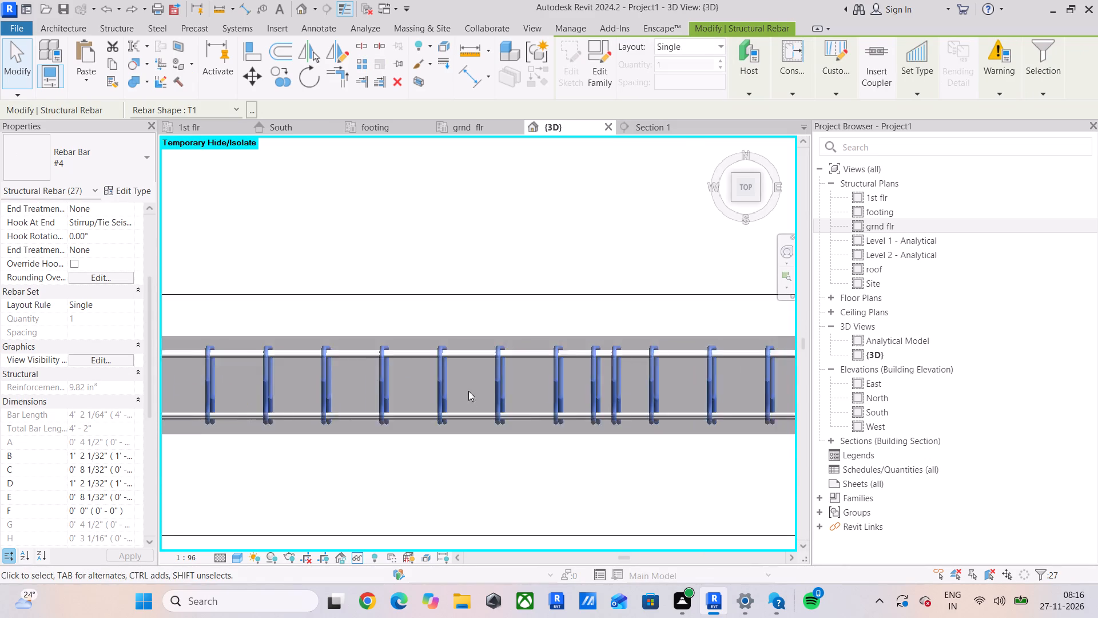
{"action": "scroll", "coordinate": [468, 391], "scroll_direction": "down", "scroll_amount": 6, "text": "shift"}
{"action": "middle_click_drag", "start_coordinate": [277, 411], "coordinate": [608, 414]}
{"action": "scroll", "coordinate": [455, 380], "scroll_direction": "up", "scroll_amount": 2}
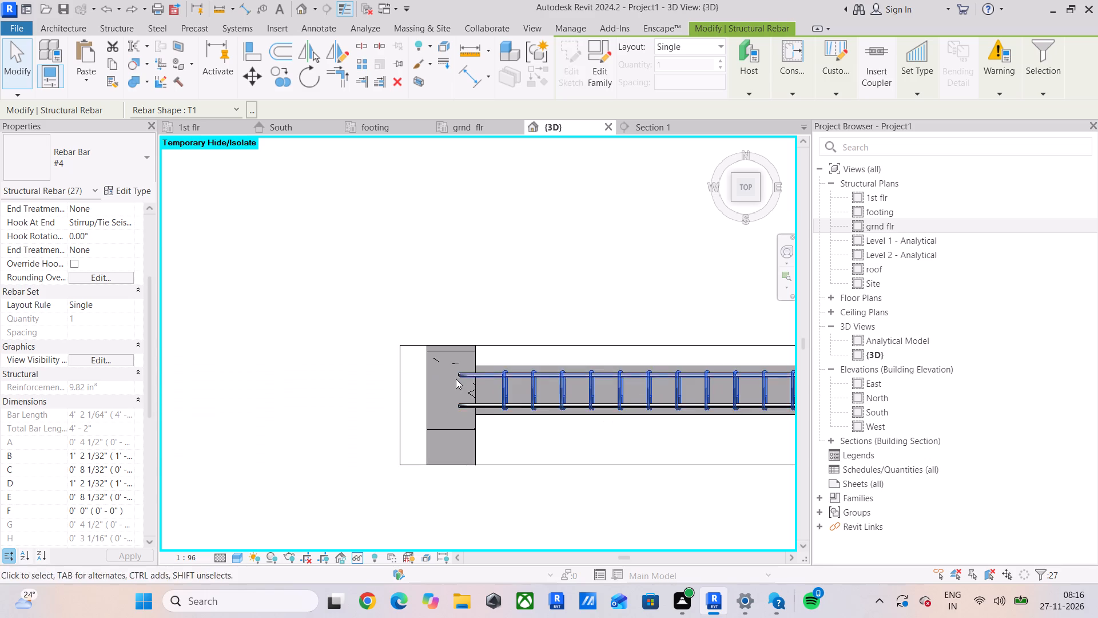
{"action": "scroll", "coordinate": [456, 379], "scroll_direction": "up", "scroll_amount": 2}
{"action": "scroll", "coordinate": [553, 410], "scroll_direction": "up", "scroll_amount": 4}
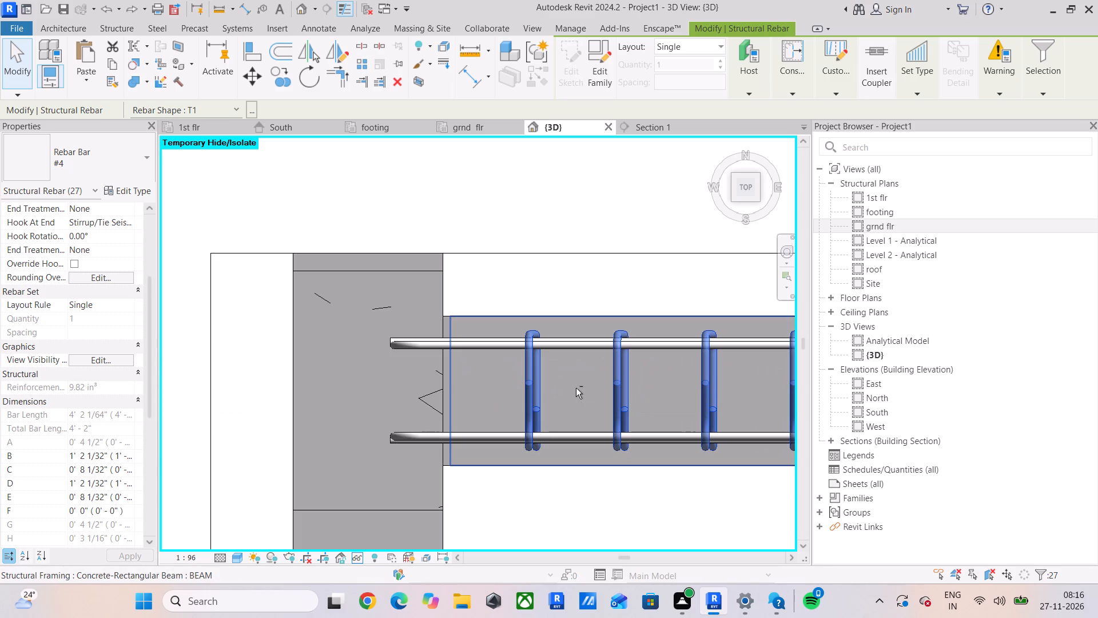
{"action": "left_click_drag", "start_coordinate": [574, 381], "coordinate": [471, 395], "text": "shift"}
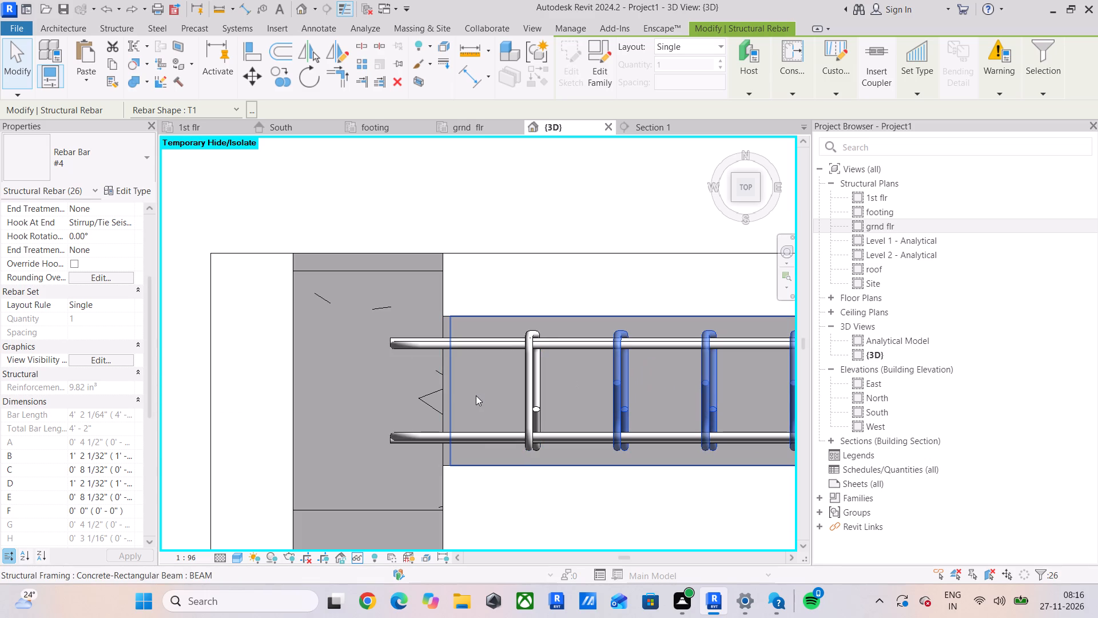
{"action": "key", "text": "Delete"}
Extend the section box southward until it includes the parallel beam at the far end of the bay.
{"action": "scroll", "coordinate": [476, 395], "scroll_direction": "down", "scroll_amount": 9}
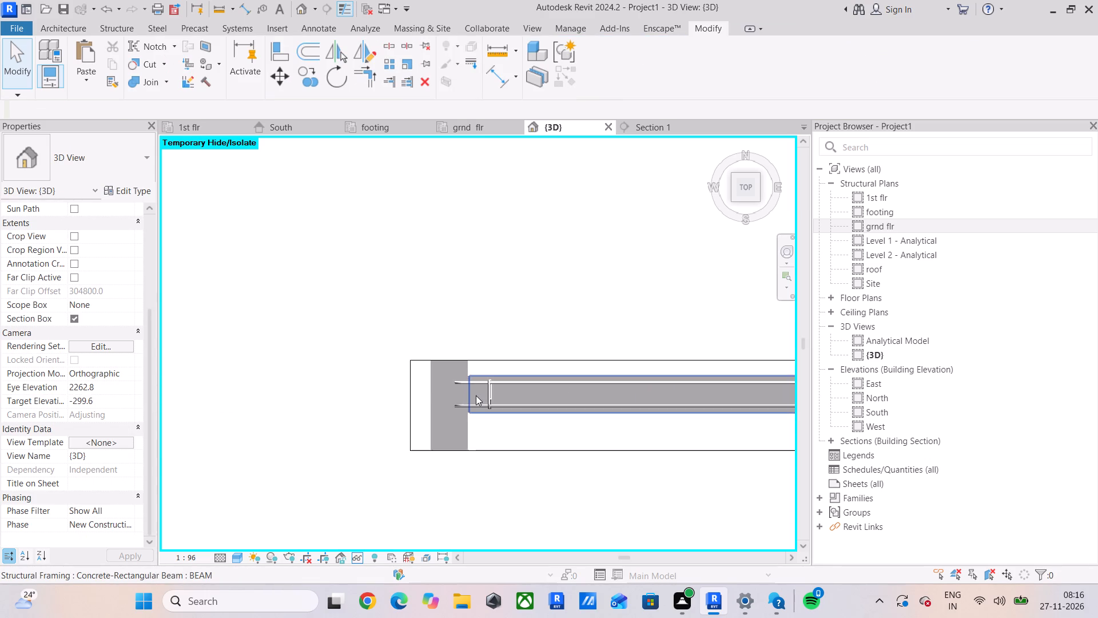
{"action": "scroll", "coordinate": [476, 395], "scroll_direction": "down", "scroll_amount": 7}
{"action": "left_click", "coordinate": [536, 415]}
{"action": "scroll", "coordinate": [550, 447], "scroll_direction": "down", "scroll_amount": 4}
{"action": "middle_click_drag", "start_coordinate": [550, 447], "coordinate": [452, 356]}
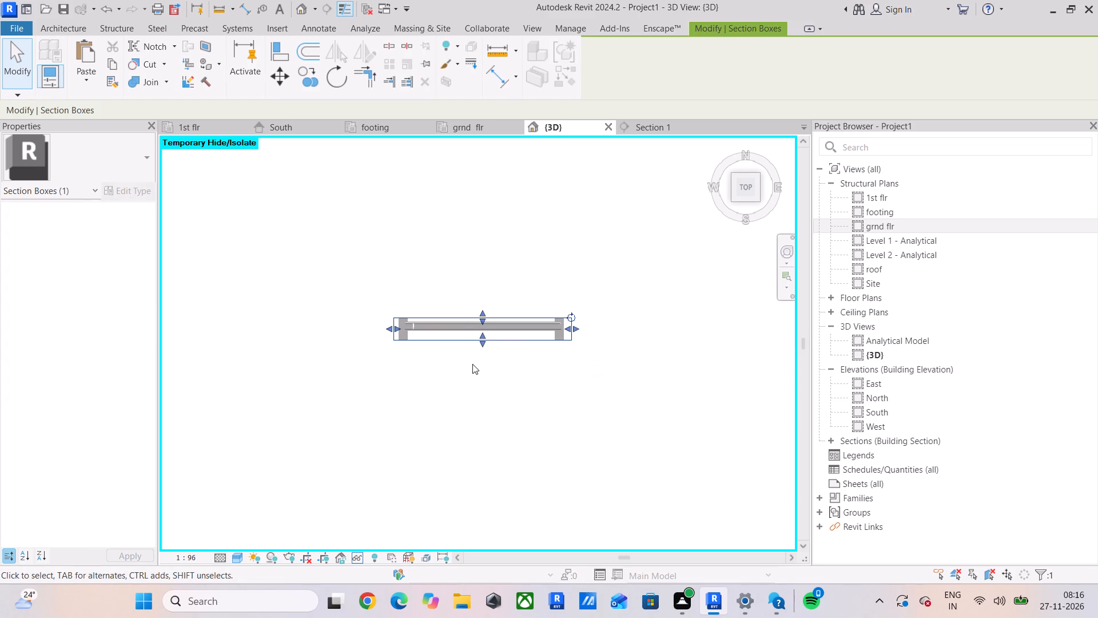
{"action": "left_click_drag", "start_coordinate": [483, 343], "coordinate": [492, 525]}
{"action": "middle_click", "coordinate": [495, 520]}
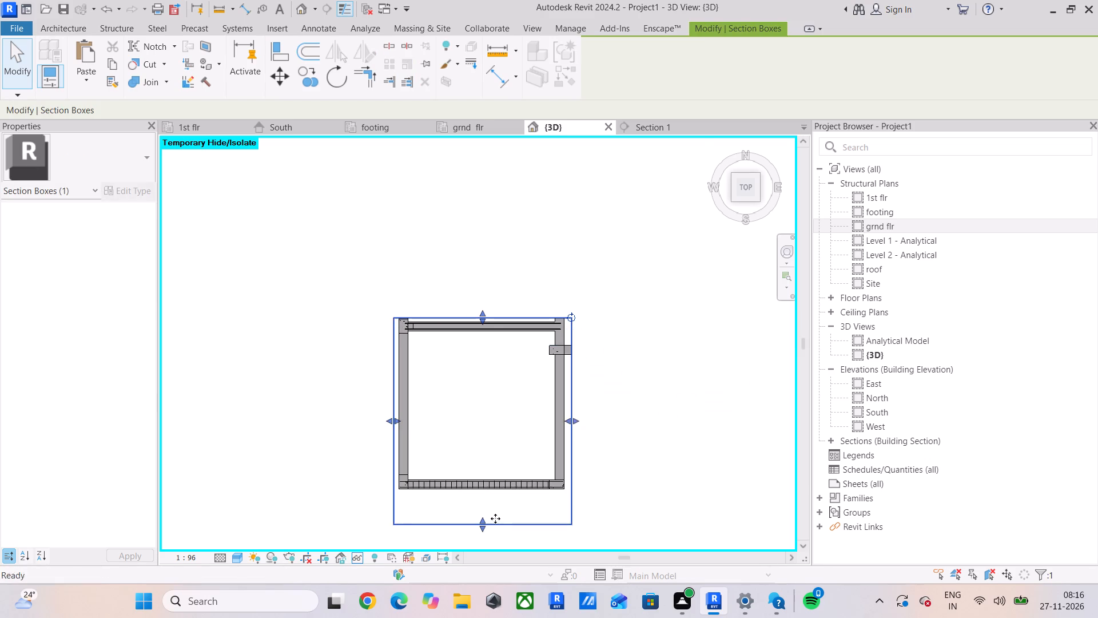
Delete the last remaining T1 stirrup at the west end of the north beam.
{"action": "scroll", "coordinate": [426, 501], "scroll_direction": "up", "scroll_amount": 10}
{"action": "middle_click_drag", "start_coordinate": [413, 461], "coordinate": [250, 467]}
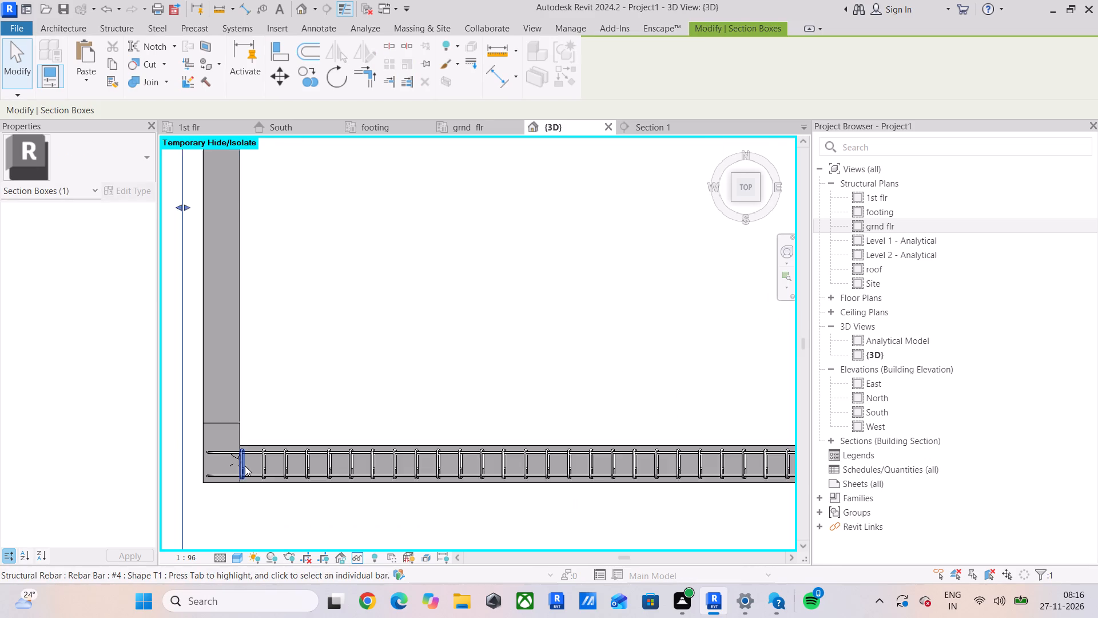
{"action": "scroll", "coordinate": [319, 470], "scroll_direction": "down", "scroll_amount": 4}
{"action": "middle_click_drag", "start_coordinate": [337, 466], "coordinate": [339, 591]}
{"action": "scroll", "coordinate": [304, 184], "scroll_direction": "up", "scroll_amount": 3}
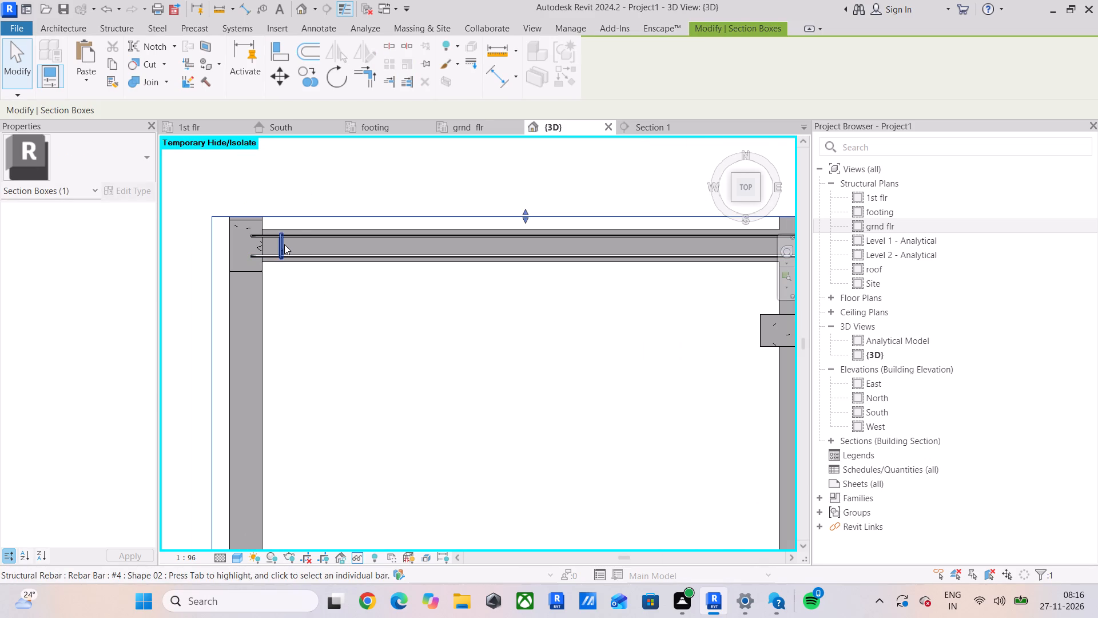
{"action": "left_click", "coordinate": [284, 244]}
{"action": "key", "text": "Delete"}
Align the east end of the north beam's northern #4 bar with the east end of the south beam's northern #4 bar.
{"action": "scroll", "coordinate": [284, 244], "scroll_direction": "down", "scroll_amount": 5}
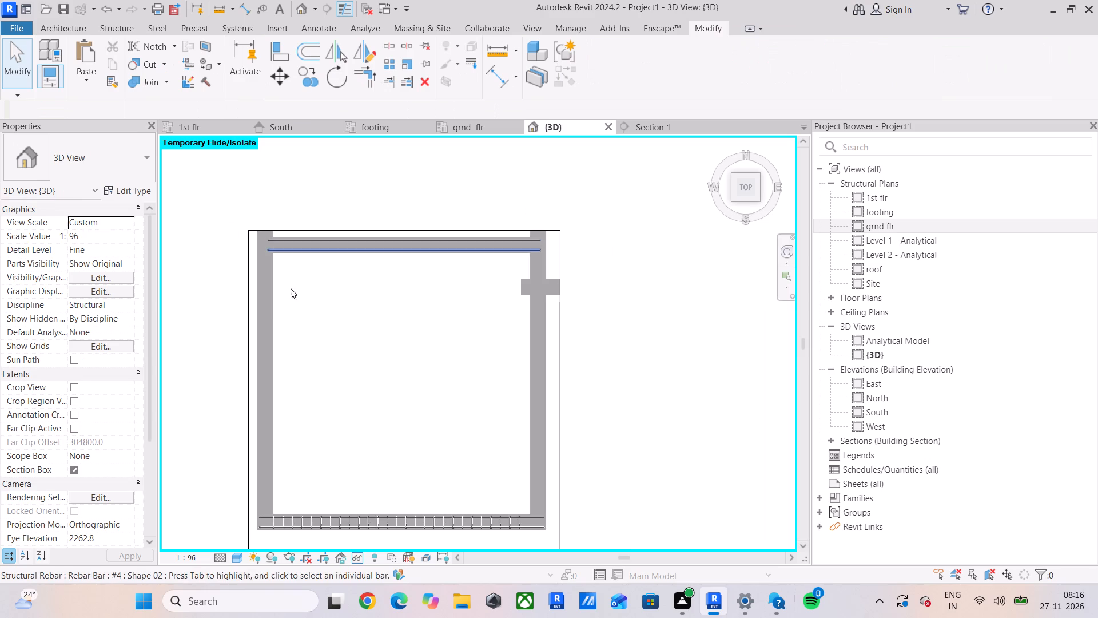
{"action": "middle_click_drag", "start_coordinate": [412, 409], "coordinate": [401, 319]}
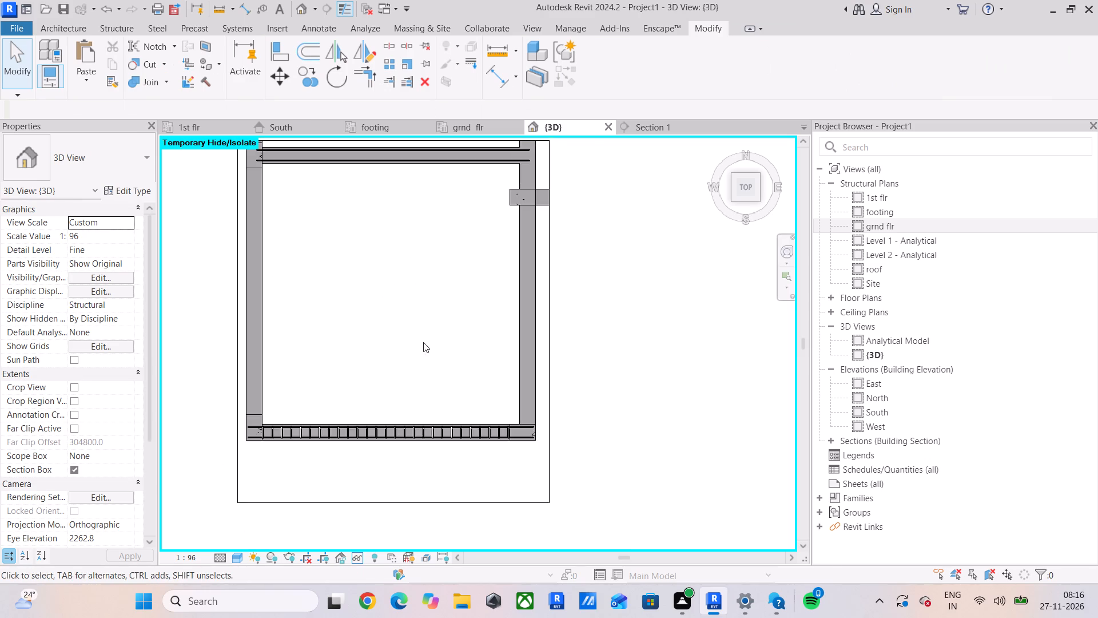
{"action": "scroll", "coordinate": [504, 395], "scroll_direction": "up", "scroll_amount": 5}
{"action": "middle_click_drag", "start_coordinate": [526, 413], "coordinate": [389, 492]}
{"action": "middle_click_drag", "start_coordinate": [463, 393], "coordinate": [462, 479]}
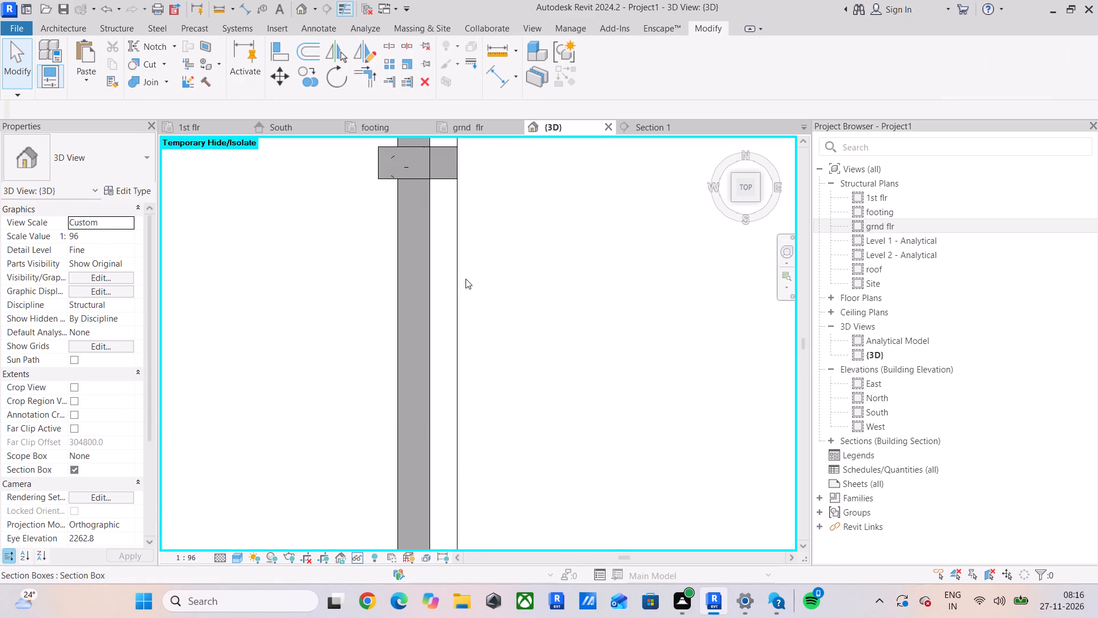
{"action": "scroll", "coordinate": [466, 279], "scroll_direction": "down", "scroll_amount": 4}
{"action": "middle_click_drag", "start_coordinate": [466, 279], "coordinate": [459, 344]}
{"action": "scroll", "coordinate": [426, 208], "scroll_direction": "up", "scroll_amount": 4}
{"action": "scroll", "coordinate": [415, 255], "scroll_direction": "up", "scroll_amount": 1}
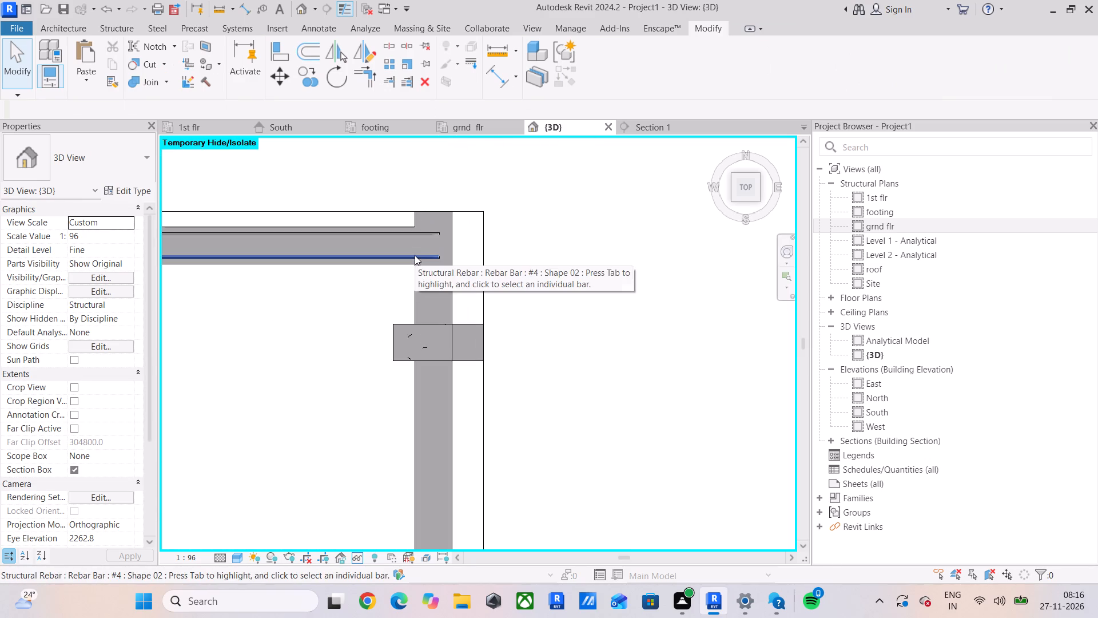
{"action": "scroll", "coordinate": [415, 257], "scroll_direction": "down", "scroll_amount": 3}
{"action": "left_click", "coordinate": [279, 49]}
{"action": "middle_click_drag", "start_coordinate": [415, 336], "coordinate": [388, 112]}
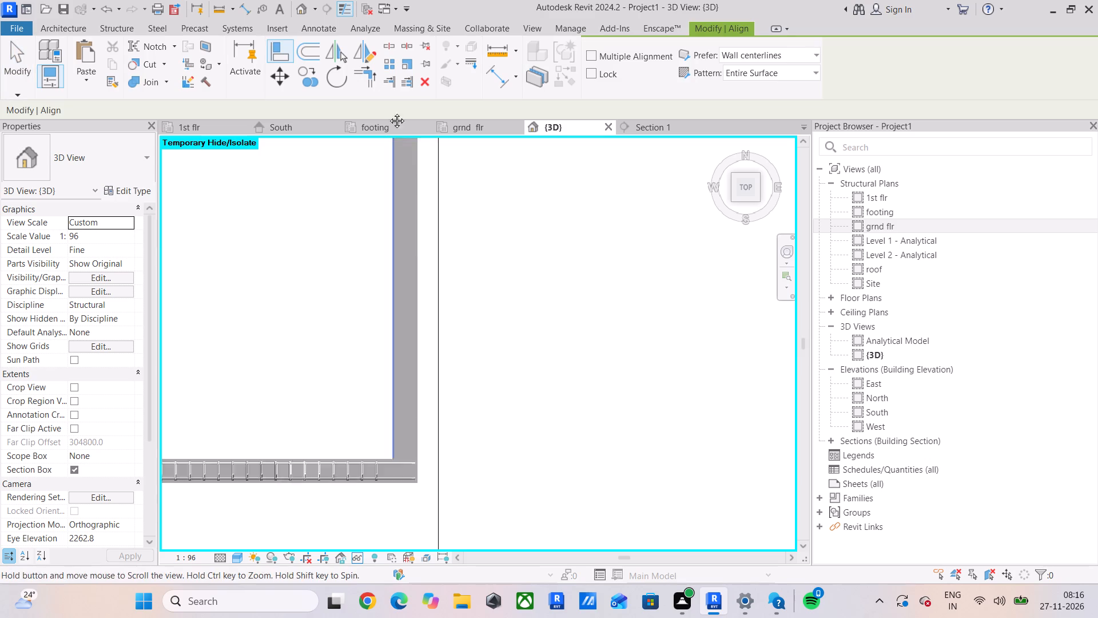
{"action": "middle_click_drag", "start_coordinate": [388, 112], "coordinate": [388, 112]}
{"action": "scroll", "coordinate": [402, 175], "scroll_direction": "up", "scroll_amount": 1}
{"action": "scroll", "coordinate": [412, 504], "scroll_direction": "up", "scroll_amount": 5}
{"action": "scroll", "coordinate": [413, 436], "scroll_direction": "up", "scroll_amount": 9}
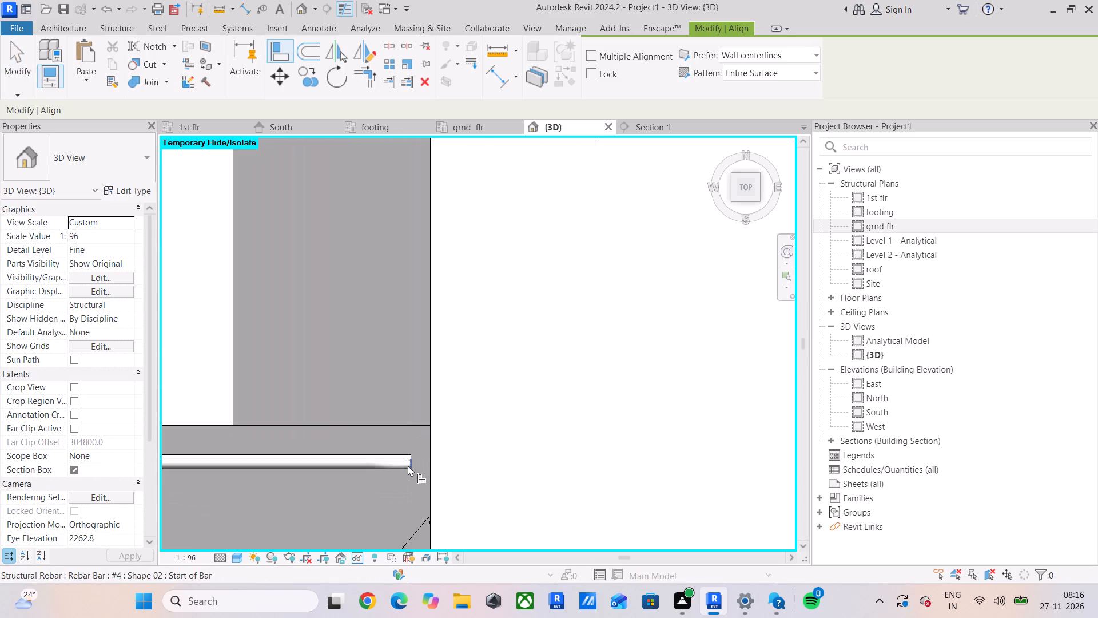
{"action": "left_click", "coordinate": [411, 464]}
{"action": "scroll", "coordinate": [397, 336], "scroll_direction": "down", "scroll_amount": 10}
{"action": "middle_click_drag", "start_coordinate": [415, 348], "coordinate": [424, 617]}
{"action": "middle_click_drag", "start_coordinate": [431, 325], "coordinate": [453, 617]}
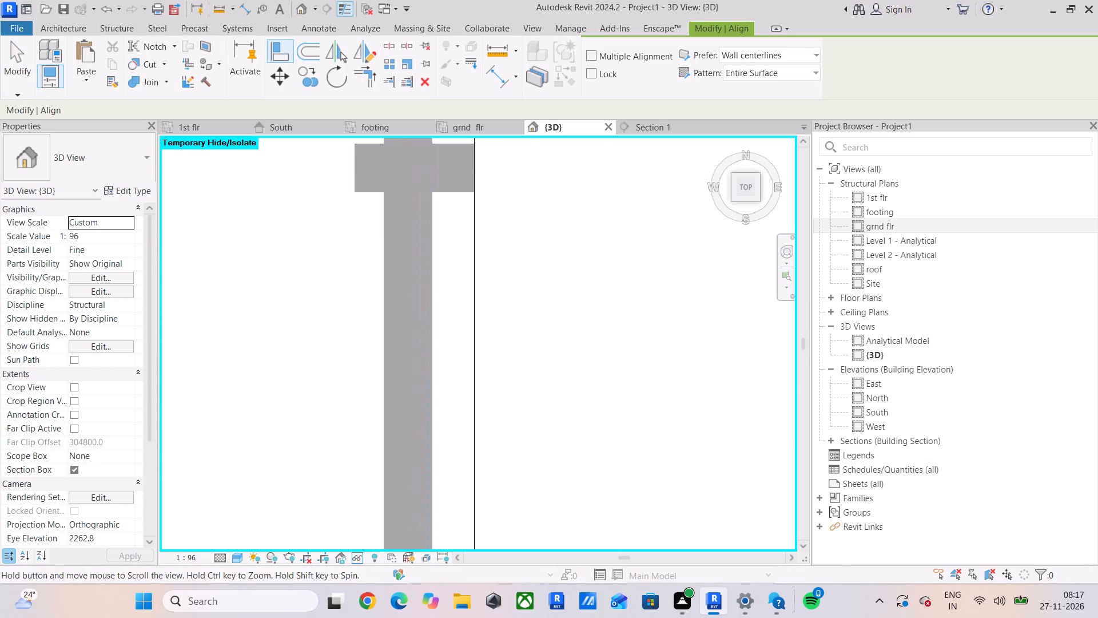
{"action": "middle_click_drag", "start_coordinate": [453, 617], "coordinate": [459, 617]}
{"action": "middle_click_drag", "start_coordinate": [480, 231], "coordinate": [492, 617]}
{"action": "scroll", "coordinate": [449, 507], "scroll_direction": "up", "scroll_amount": 5}
{"action": "scroll", "coordinate": [440, 409], "scroll_direction": "up", "scroll_amount": 3}
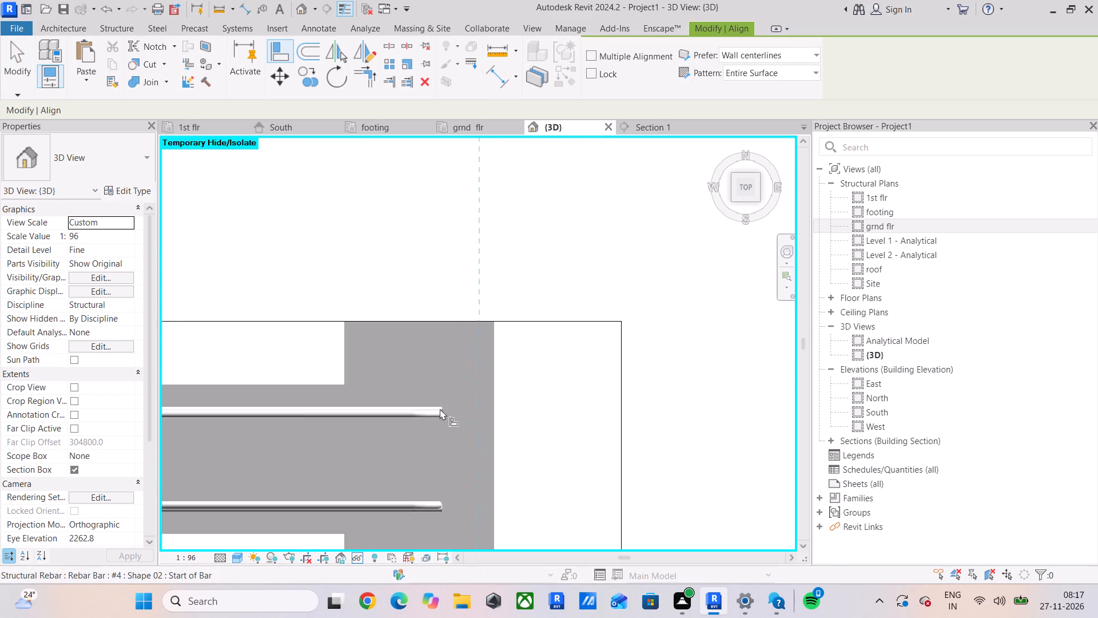
{"action": "scroll", "coordinate": [440, 409], "scroll_direction": "up", "scroll_amount": 1}
{"action": "left_click", "coordinate": [443, 411]}
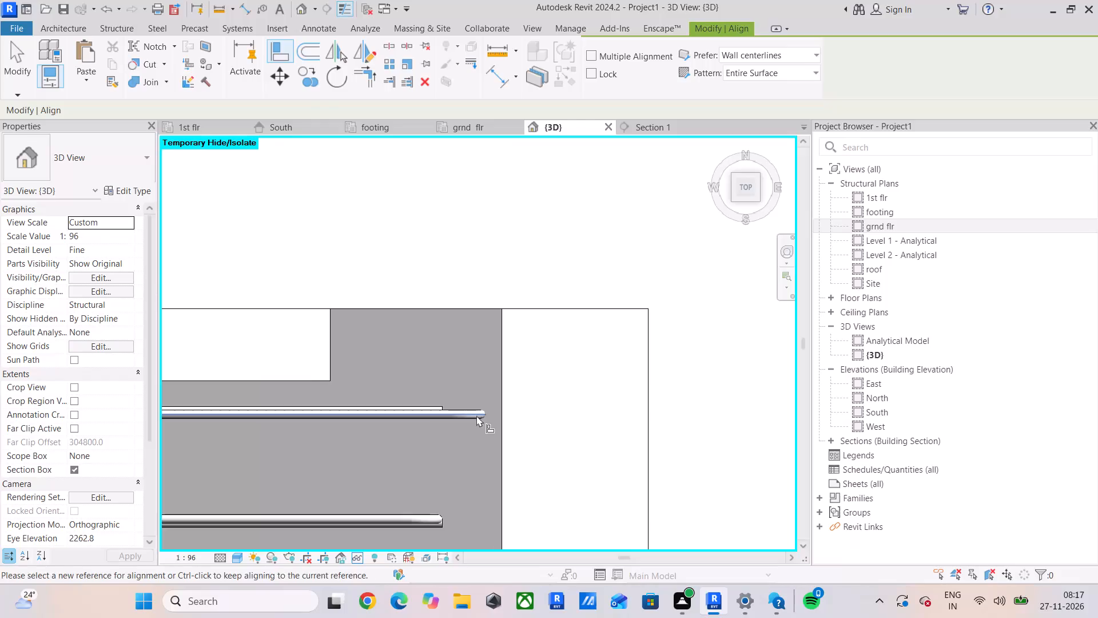
Align the overlapping northern #4 bar's east end with the bar just extended in the north beam.
{"action": "scroll", "coordinate": [476, 414], "scroll_direction": "up", "scroll_amount": 3}
{"action": "left_click_drag", "start_coordinate": [492, 415], "coordinate": [487, 417]}
{"action": "left_click", "coordinate": [423, 403]}
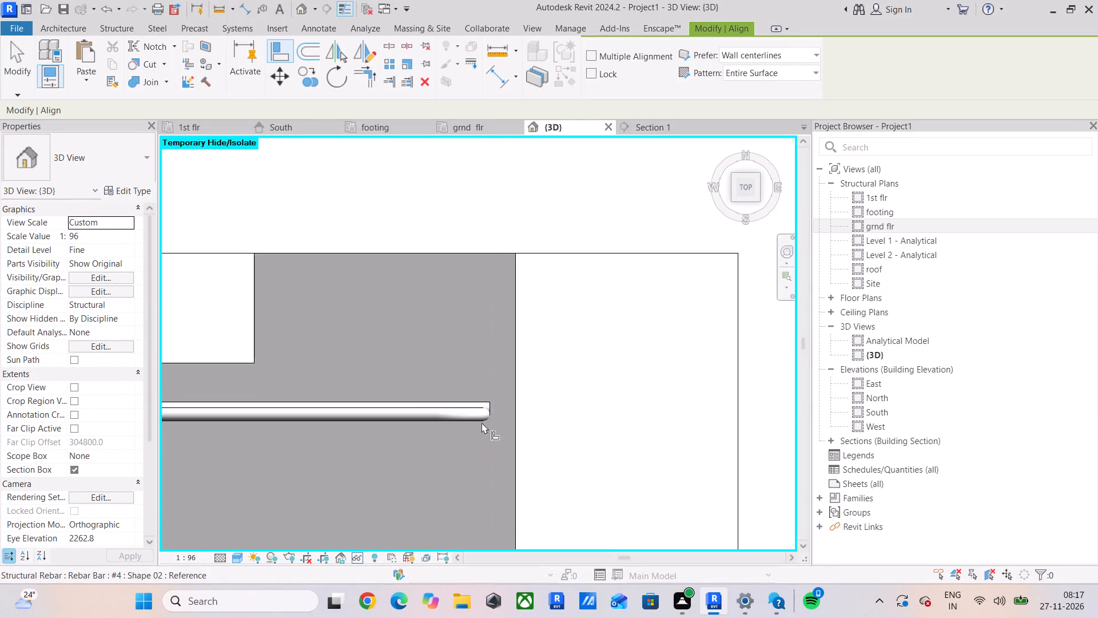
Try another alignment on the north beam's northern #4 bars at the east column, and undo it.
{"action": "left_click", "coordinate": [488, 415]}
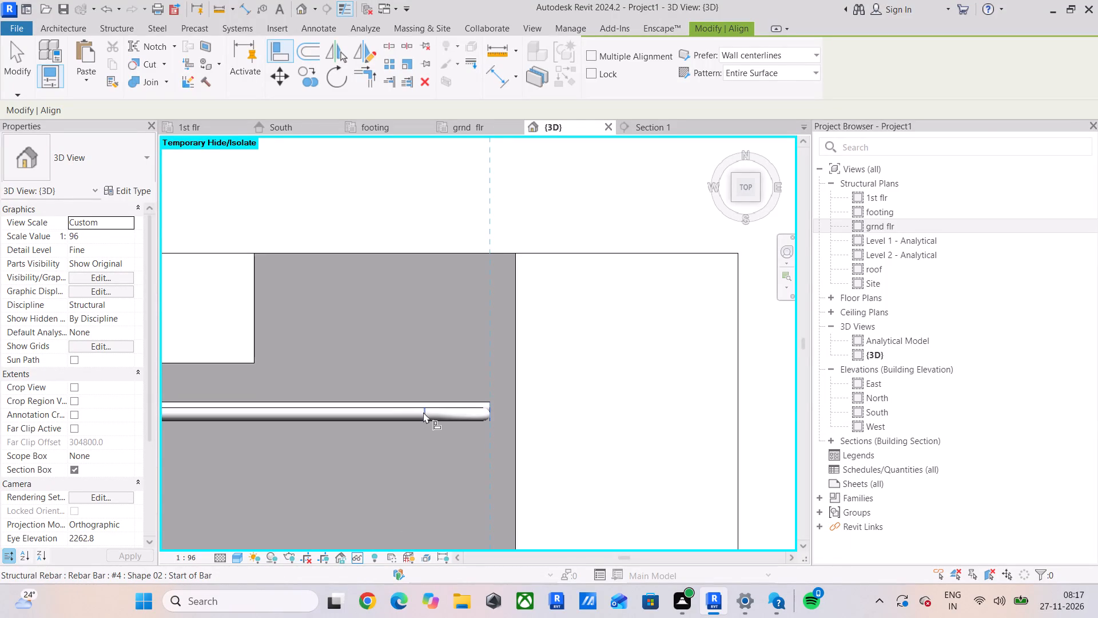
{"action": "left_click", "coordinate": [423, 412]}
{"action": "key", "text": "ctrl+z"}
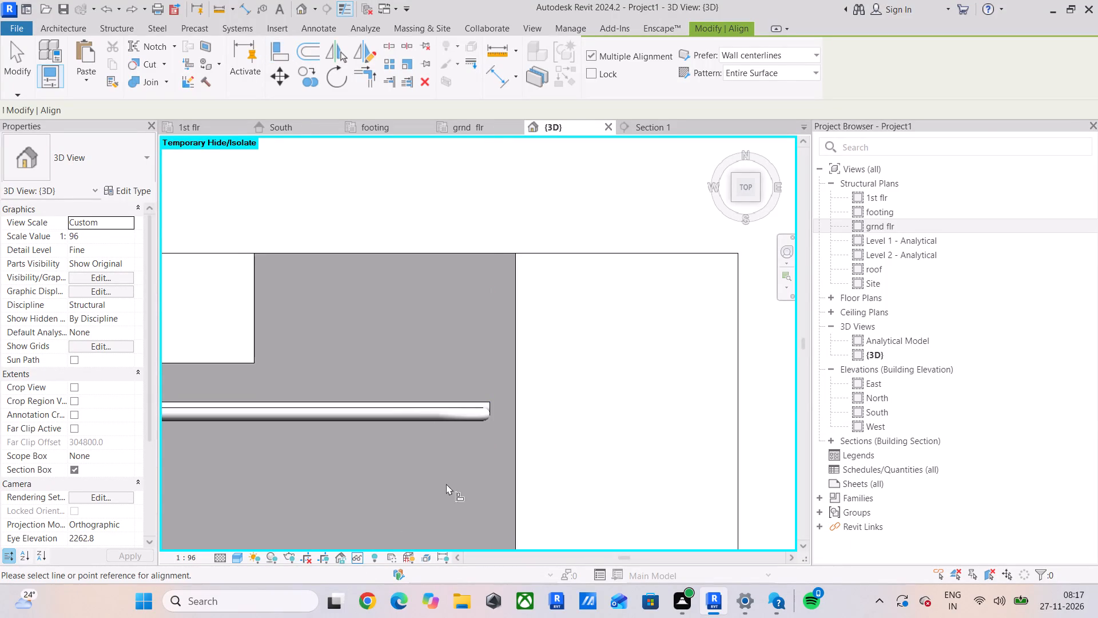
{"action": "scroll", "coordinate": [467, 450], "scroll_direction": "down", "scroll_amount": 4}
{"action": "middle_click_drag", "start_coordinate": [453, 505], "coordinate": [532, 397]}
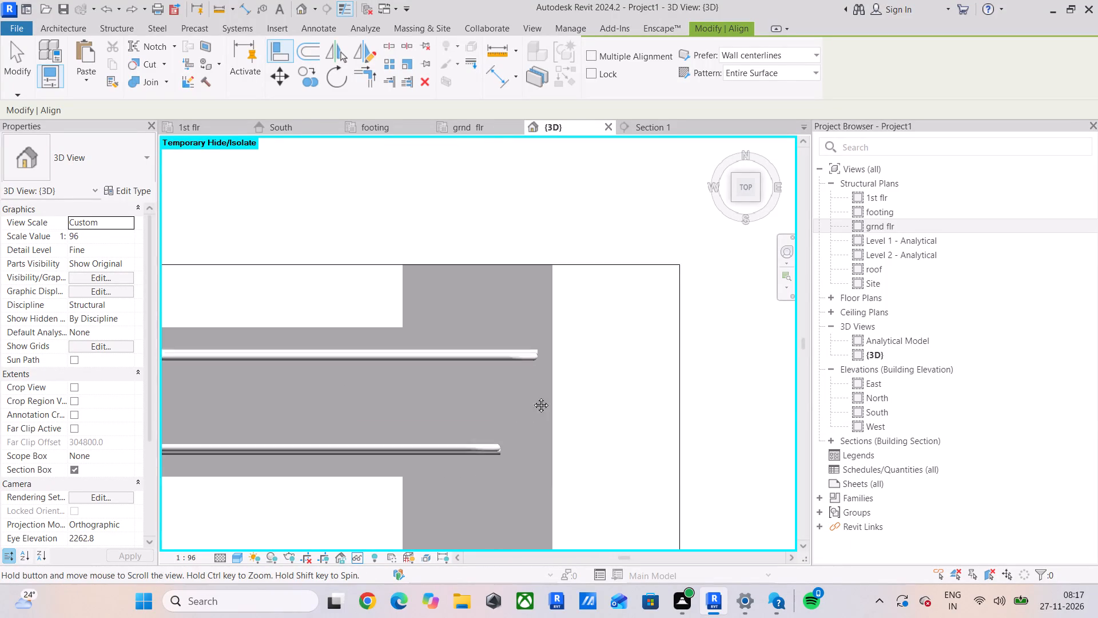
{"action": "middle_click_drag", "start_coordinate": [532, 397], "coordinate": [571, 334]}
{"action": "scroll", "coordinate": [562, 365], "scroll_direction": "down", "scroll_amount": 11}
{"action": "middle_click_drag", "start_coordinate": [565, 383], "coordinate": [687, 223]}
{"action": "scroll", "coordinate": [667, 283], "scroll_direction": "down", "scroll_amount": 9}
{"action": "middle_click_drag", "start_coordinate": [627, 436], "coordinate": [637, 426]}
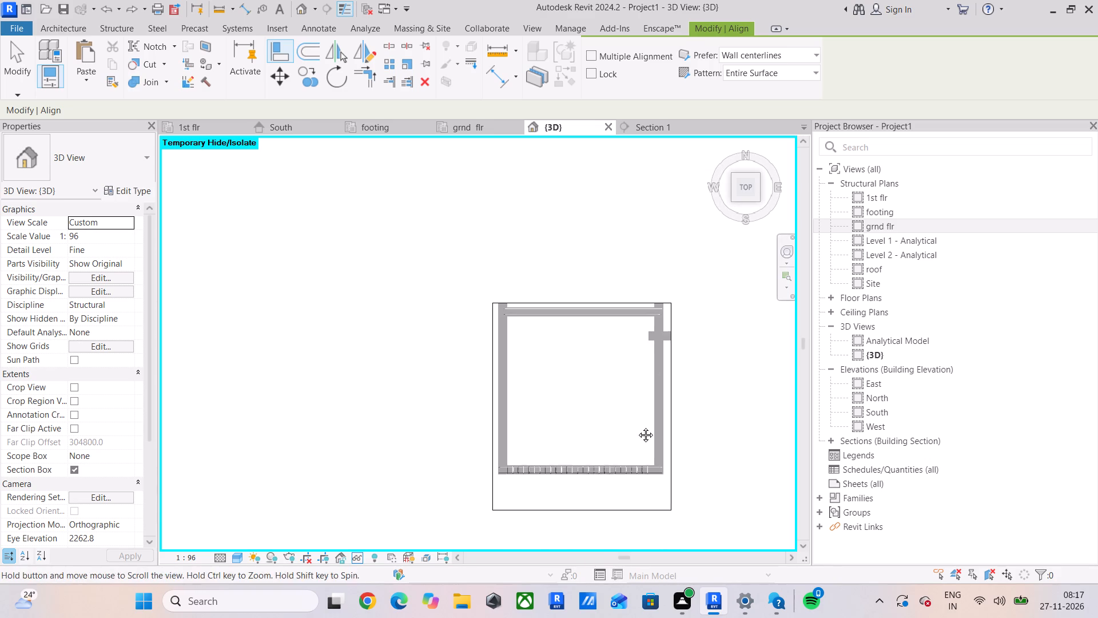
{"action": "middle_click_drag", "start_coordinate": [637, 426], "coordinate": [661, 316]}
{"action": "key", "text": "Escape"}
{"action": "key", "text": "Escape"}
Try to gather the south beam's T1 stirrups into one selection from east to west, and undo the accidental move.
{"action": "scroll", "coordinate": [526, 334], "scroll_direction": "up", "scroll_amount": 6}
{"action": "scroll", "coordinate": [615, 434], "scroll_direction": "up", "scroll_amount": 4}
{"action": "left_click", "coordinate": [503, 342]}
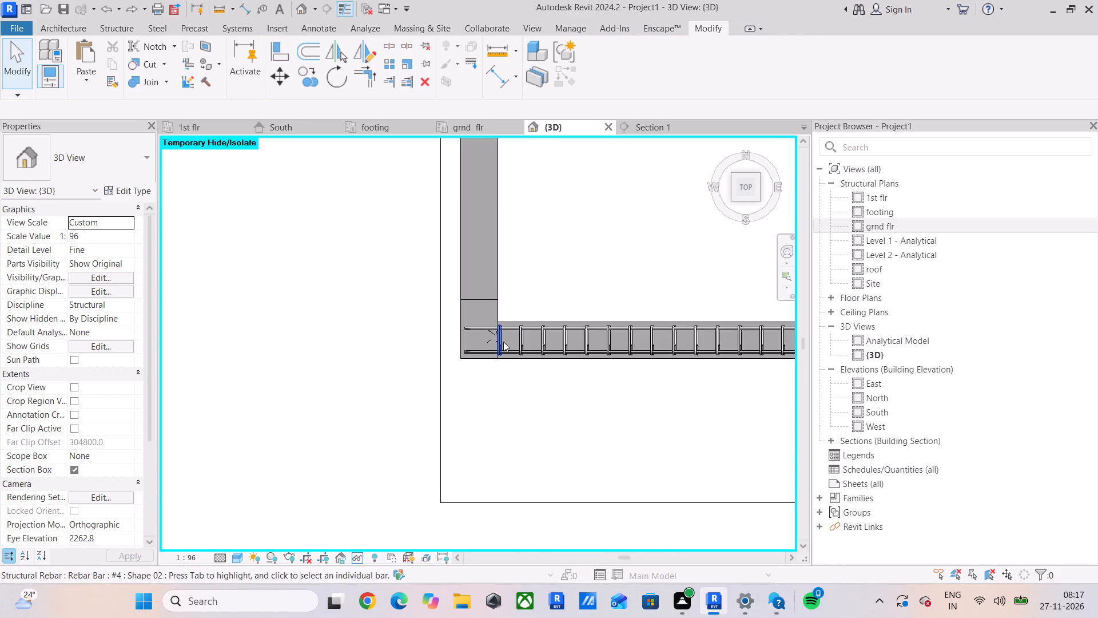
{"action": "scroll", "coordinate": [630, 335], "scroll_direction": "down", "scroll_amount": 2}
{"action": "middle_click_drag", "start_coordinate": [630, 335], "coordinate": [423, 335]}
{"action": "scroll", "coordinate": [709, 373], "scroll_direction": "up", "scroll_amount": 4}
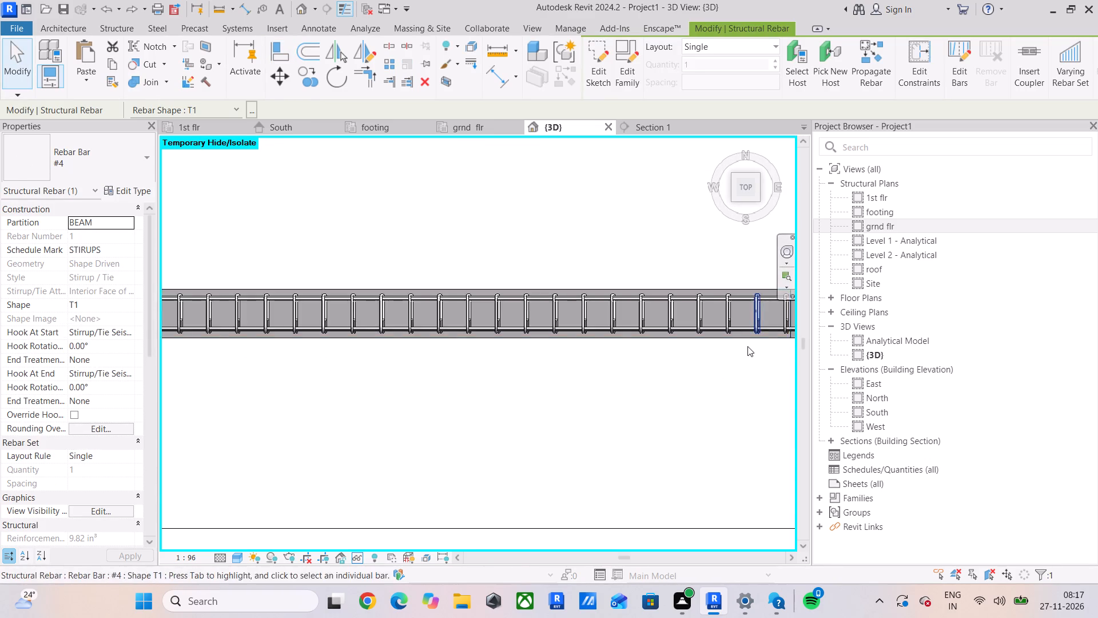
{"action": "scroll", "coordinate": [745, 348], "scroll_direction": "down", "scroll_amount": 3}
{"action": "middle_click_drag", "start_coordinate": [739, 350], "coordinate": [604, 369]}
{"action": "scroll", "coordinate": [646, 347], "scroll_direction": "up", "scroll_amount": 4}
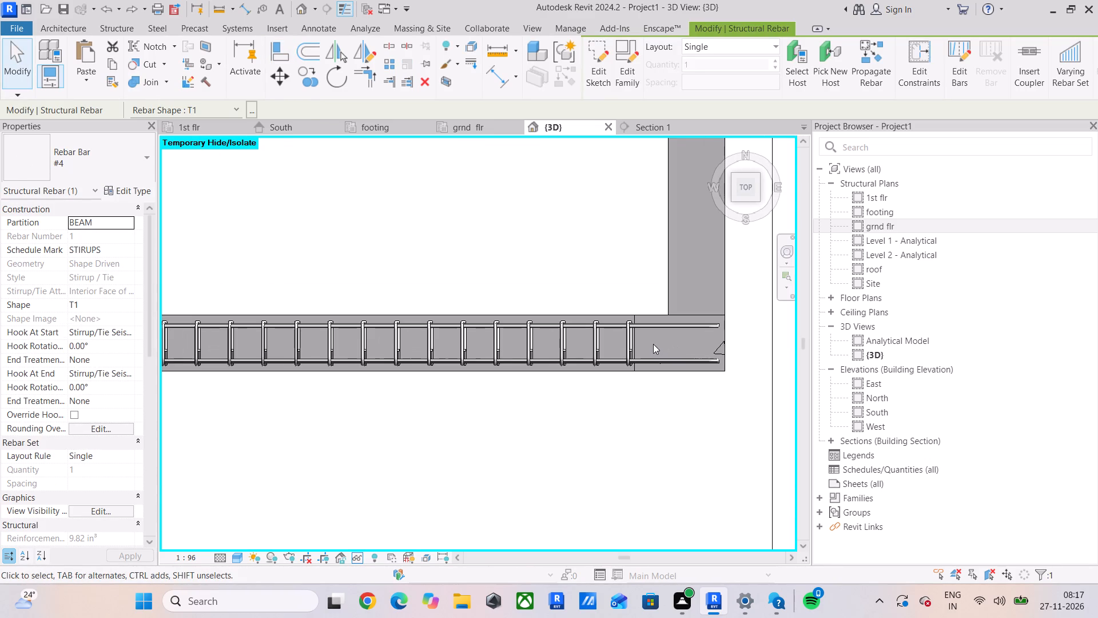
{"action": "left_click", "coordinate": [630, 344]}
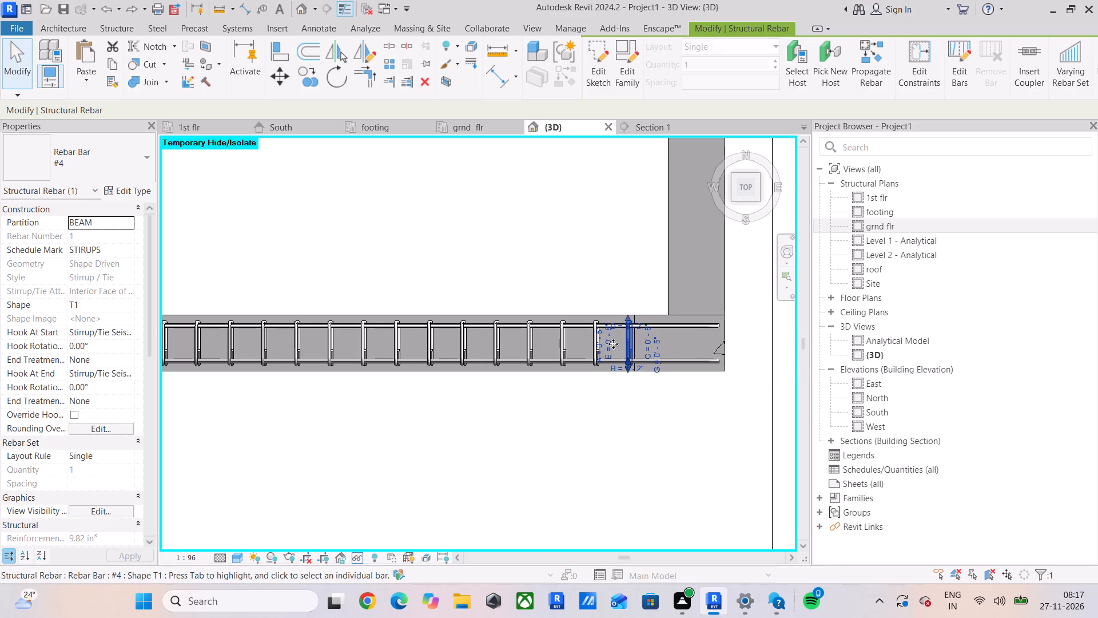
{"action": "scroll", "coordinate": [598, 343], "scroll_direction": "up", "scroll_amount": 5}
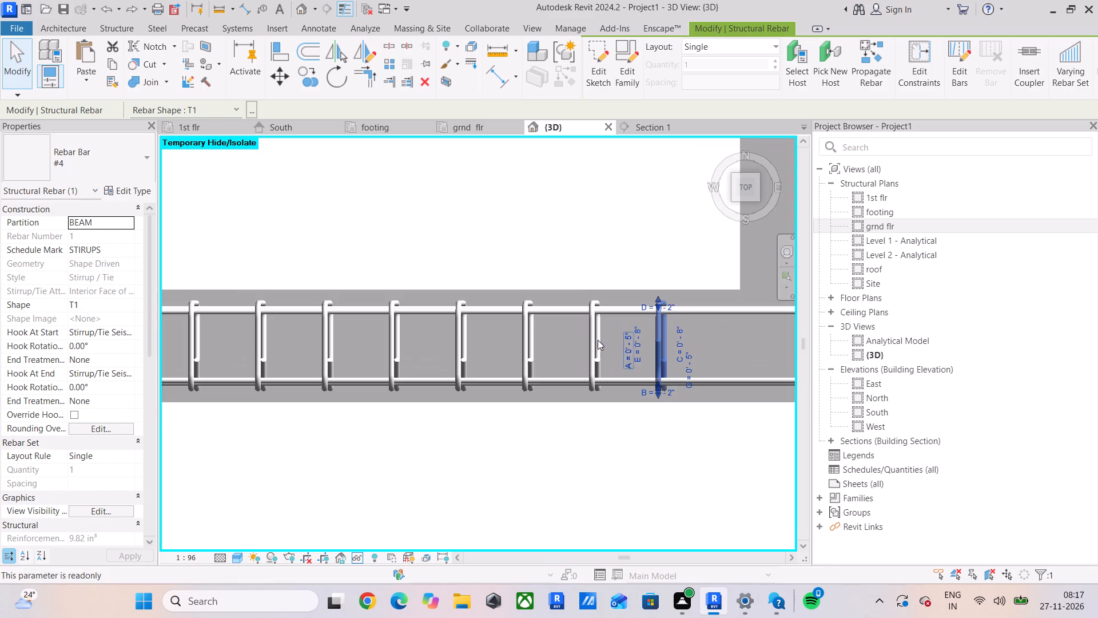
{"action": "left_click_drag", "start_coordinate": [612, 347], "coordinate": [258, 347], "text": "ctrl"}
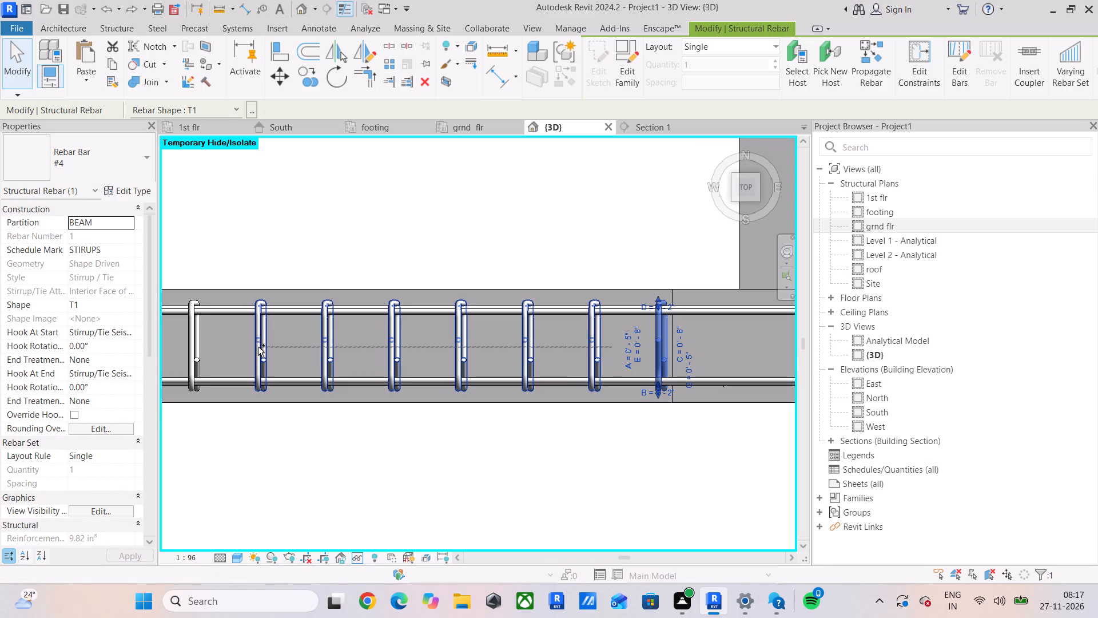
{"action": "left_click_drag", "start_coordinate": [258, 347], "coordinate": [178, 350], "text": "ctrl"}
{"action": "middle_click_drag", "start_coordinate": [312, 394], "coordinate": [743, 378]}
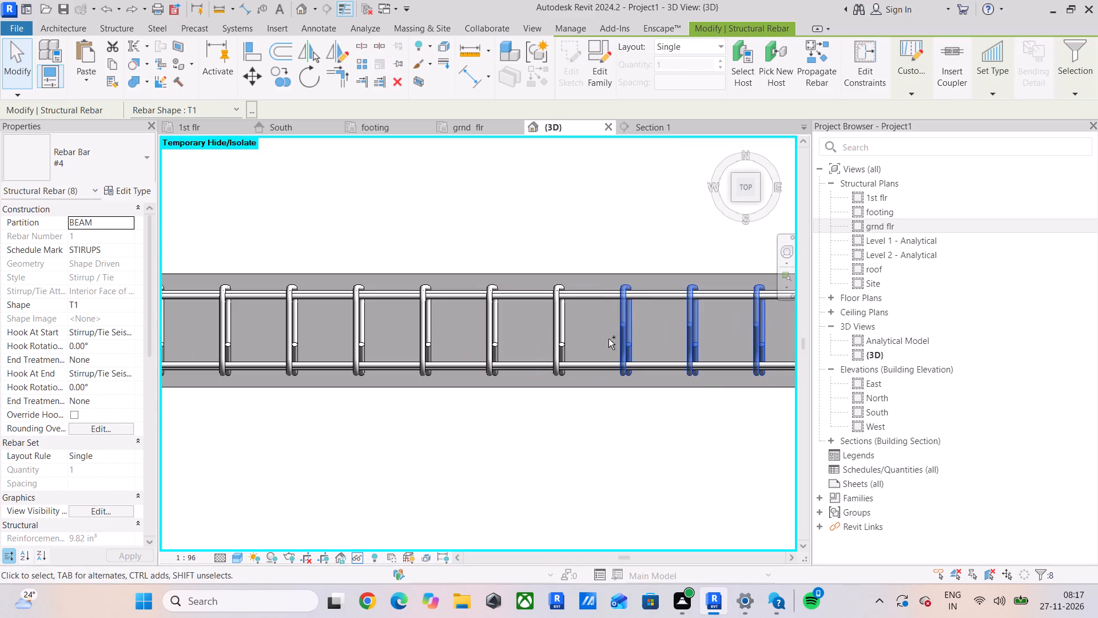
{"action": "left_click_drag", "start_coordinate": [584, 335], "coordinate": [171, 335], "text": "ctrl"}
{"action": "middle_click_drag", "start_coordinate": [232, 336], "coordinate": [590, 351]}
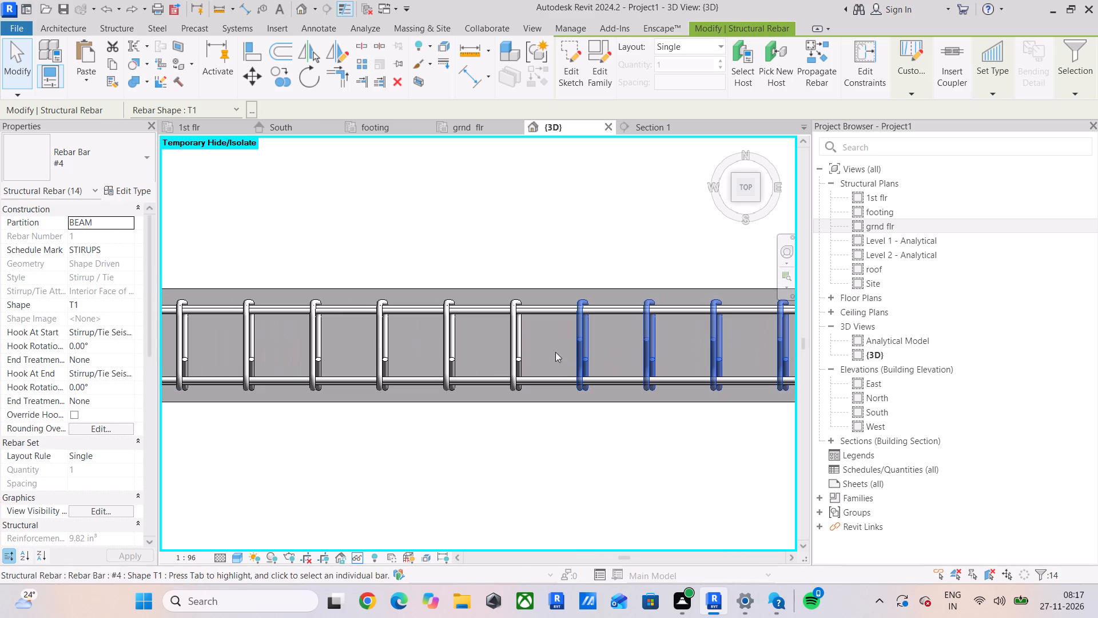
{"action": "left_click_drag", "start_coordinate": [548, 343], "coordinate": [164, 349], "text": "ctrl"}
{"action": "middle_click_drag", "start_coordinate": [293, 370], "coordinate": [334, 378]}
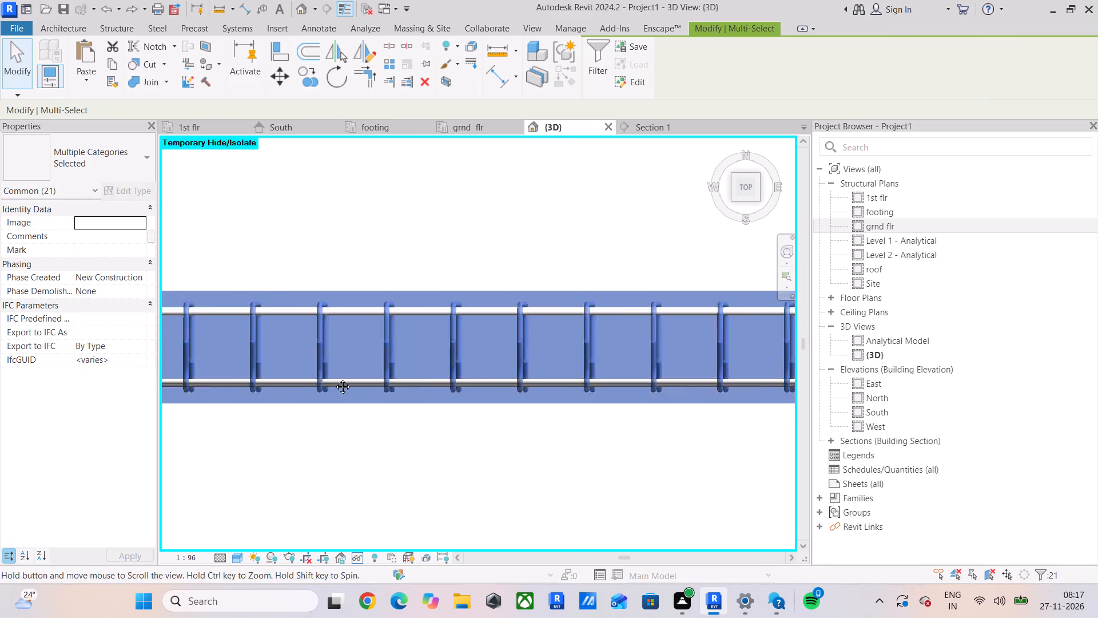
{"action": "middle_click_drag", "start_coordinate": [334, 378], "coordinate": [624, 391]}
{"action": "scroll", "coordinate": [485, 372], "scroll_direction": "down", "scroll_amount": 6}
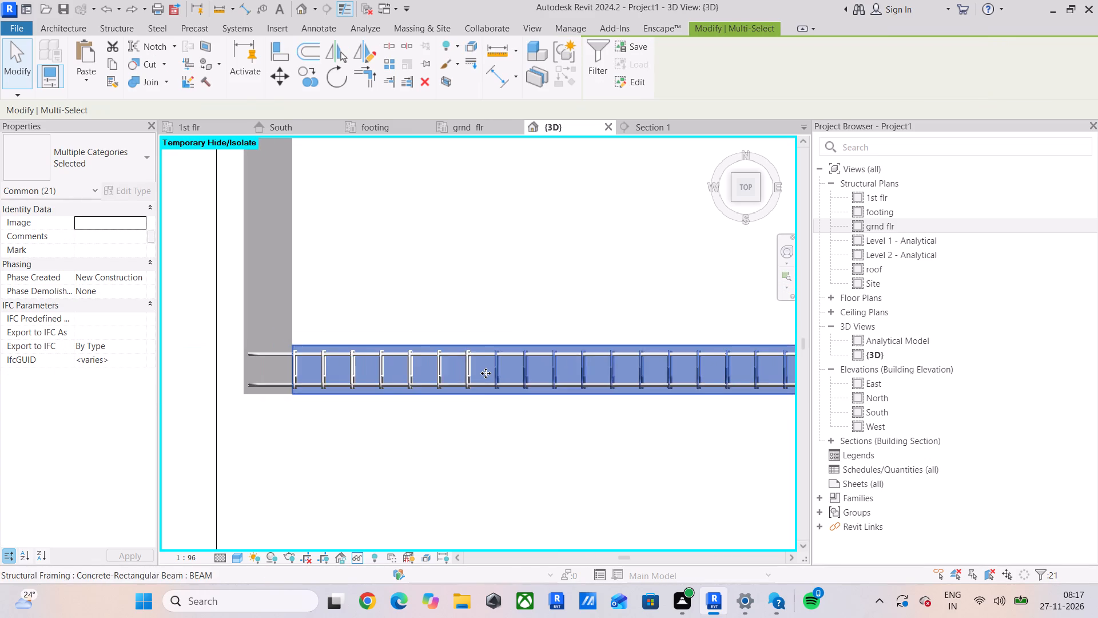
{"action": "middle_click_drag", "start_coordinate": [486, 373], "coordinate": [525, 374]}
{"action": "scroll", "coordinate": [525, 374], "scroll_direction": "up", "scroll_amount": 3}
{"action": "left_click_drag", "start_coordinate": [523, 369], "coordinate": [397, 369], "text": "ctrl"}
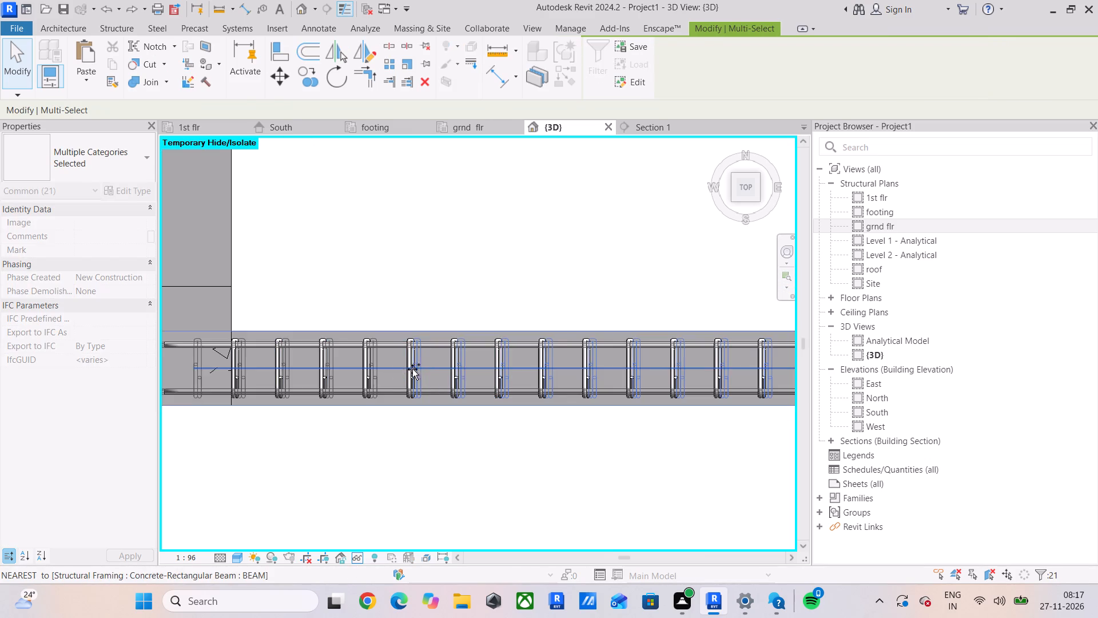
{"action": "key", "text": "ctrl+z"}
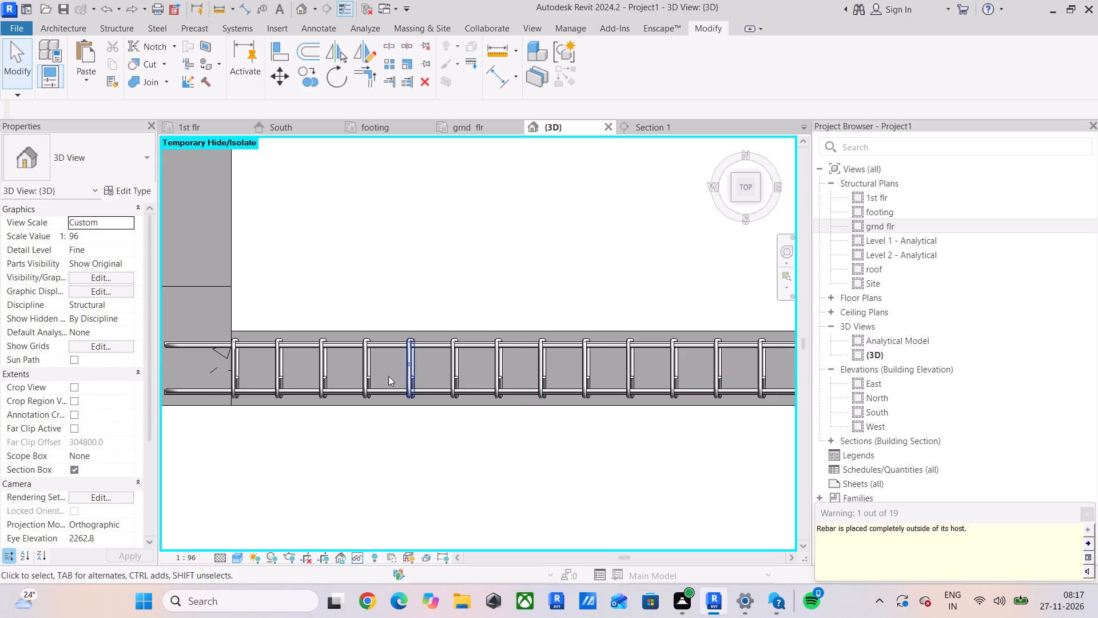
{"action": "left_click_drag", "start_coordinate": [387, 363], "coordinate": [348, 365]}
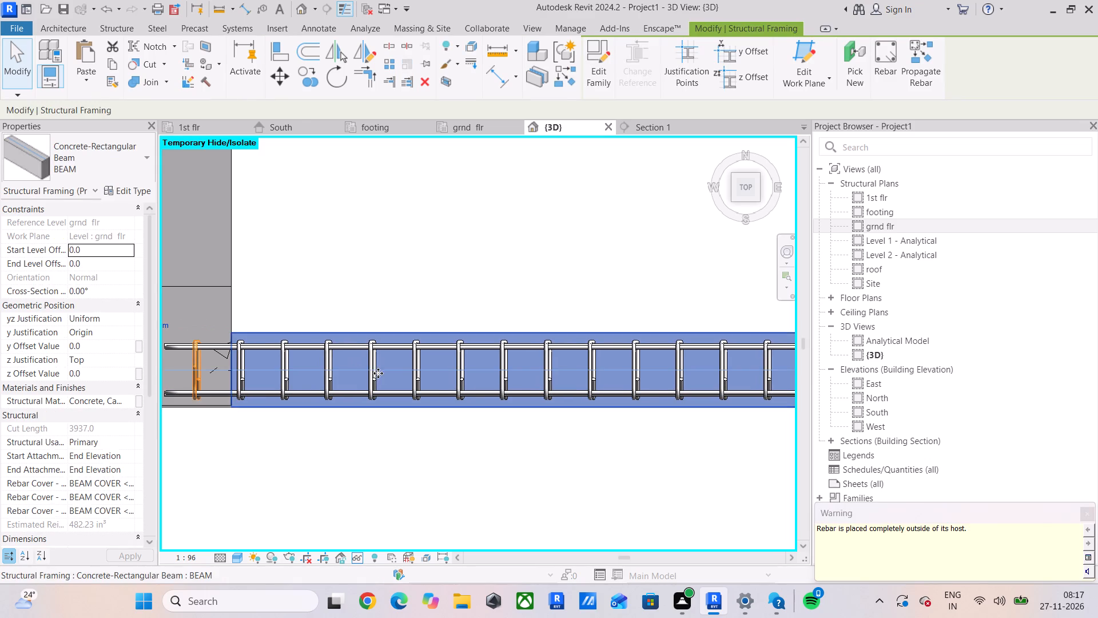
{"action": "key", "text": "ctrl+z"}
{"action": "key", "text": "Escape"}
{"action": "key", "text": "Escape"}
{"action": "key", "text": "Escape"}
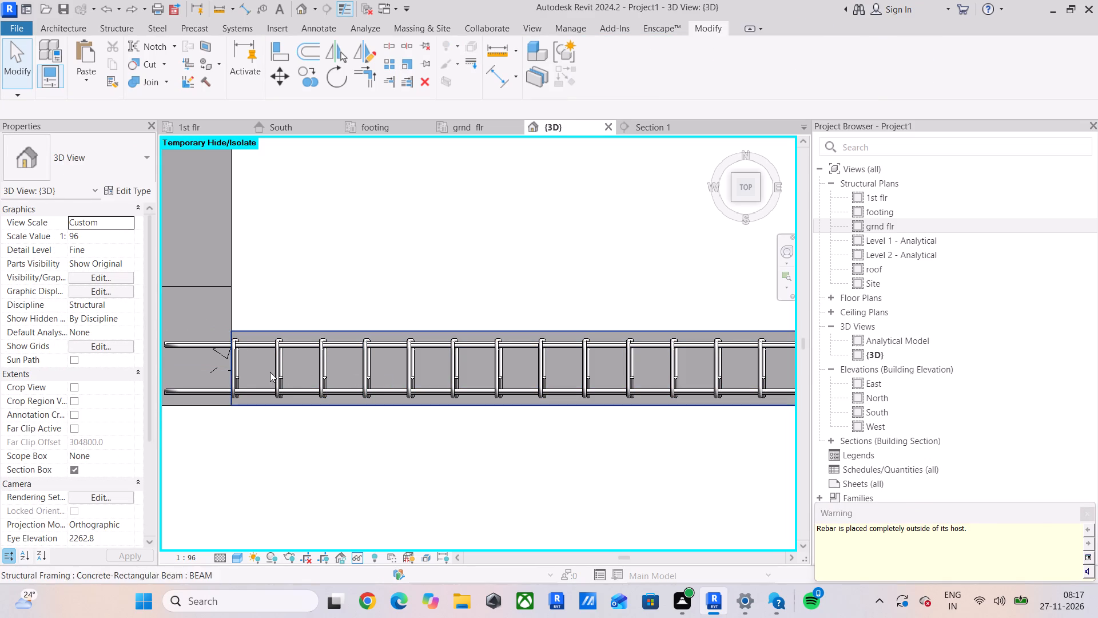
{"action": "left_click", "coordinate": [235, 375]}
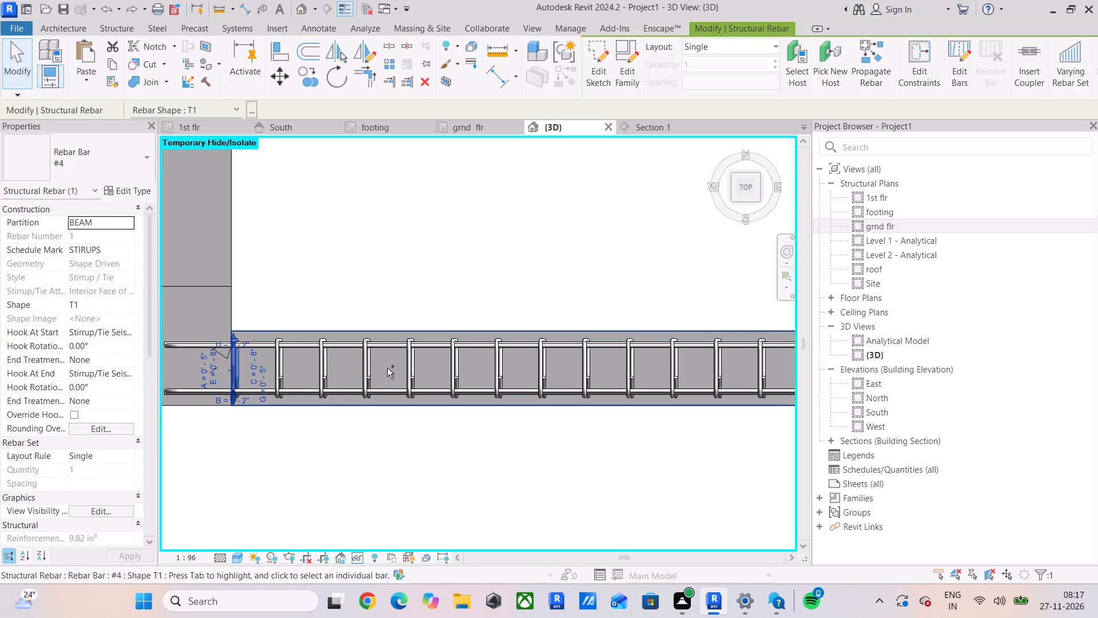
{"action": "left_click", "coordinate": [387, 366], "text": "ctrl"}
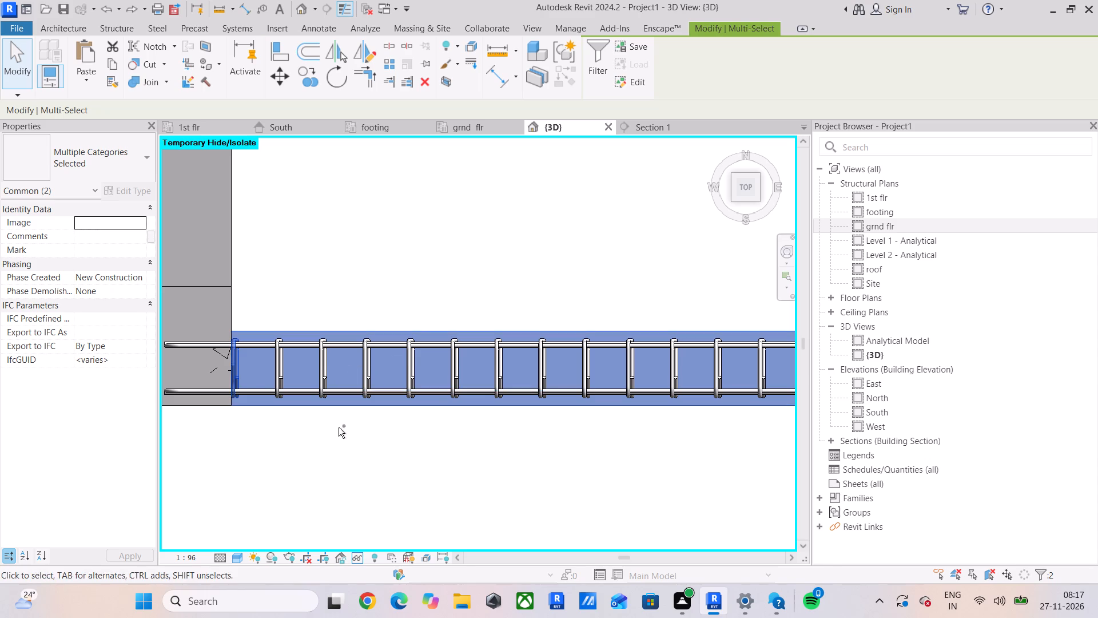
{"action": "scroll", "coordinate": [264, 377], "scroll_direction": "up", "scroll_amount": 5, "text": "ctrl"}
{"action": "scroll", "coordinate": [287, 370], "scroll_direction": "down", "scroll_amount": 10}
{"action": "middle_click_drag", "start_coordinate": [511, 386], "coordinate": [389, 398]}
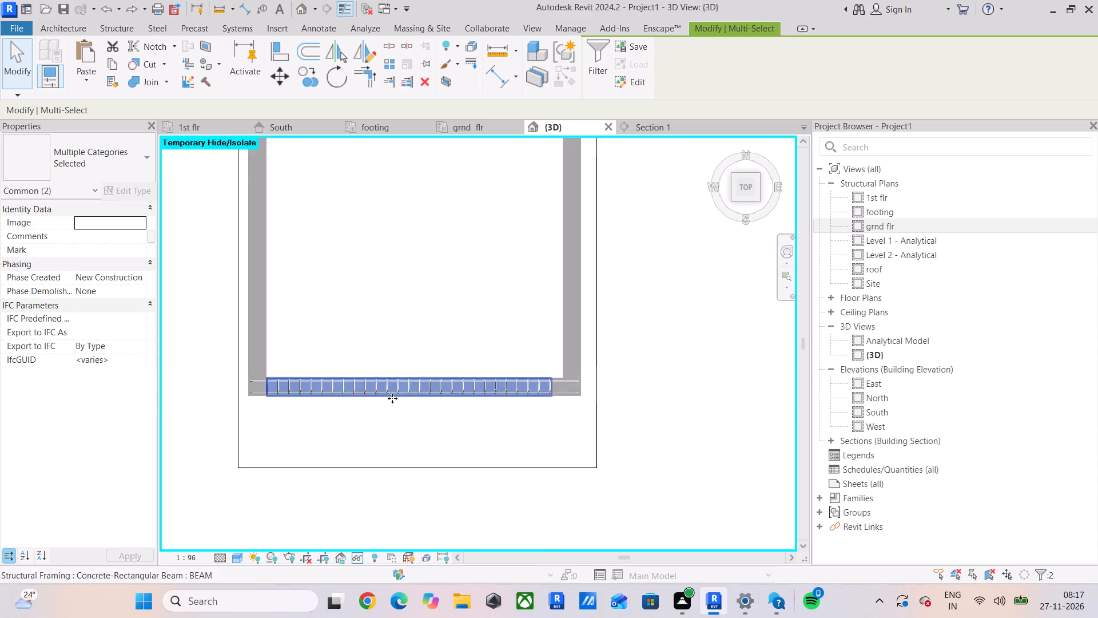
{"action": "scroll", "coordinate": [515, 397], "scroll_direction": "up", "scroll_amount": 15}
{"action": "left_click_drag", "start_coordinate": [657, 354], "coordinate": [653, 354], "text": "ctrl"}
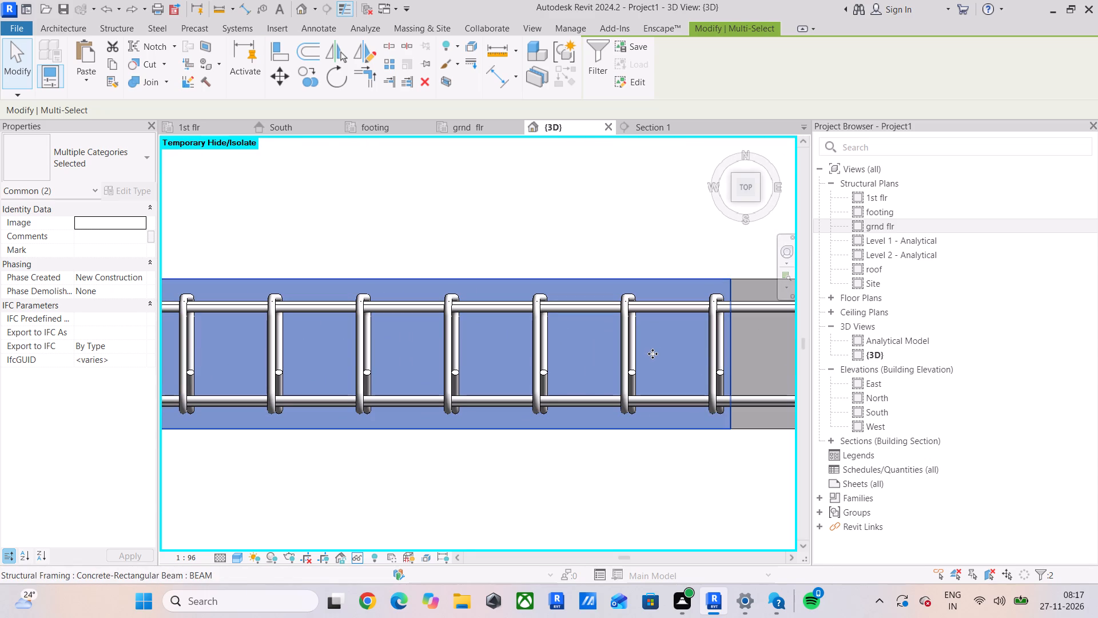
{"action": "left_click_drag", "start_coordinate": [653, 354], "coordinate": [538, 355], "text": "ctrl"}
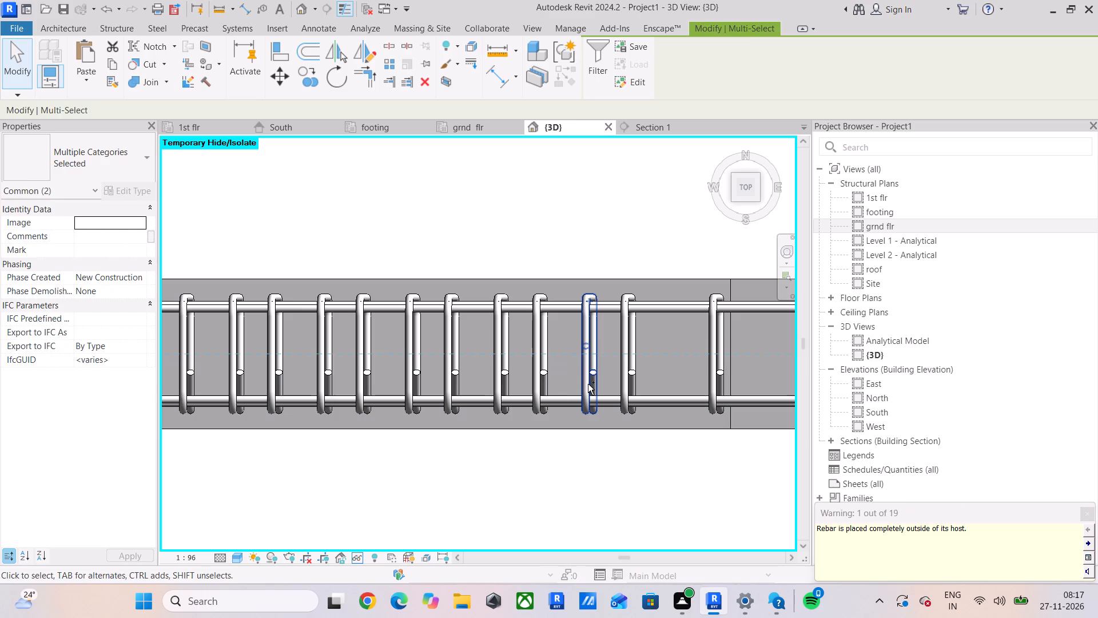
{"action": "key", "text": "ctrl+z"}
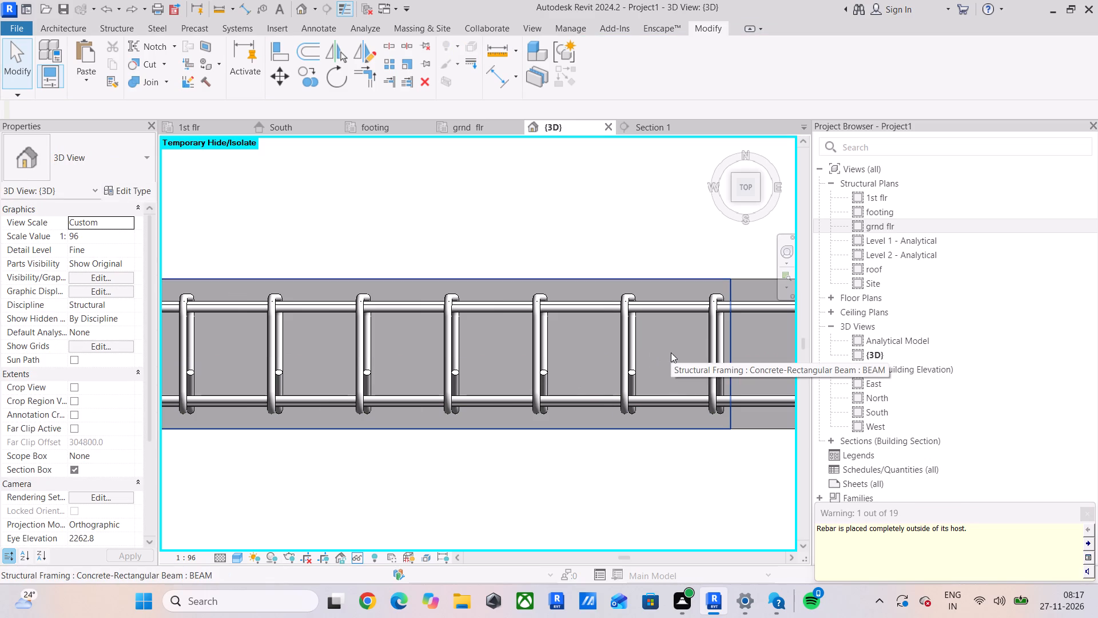
Copy all the south beam's T1 stirrups, filtering out structural framing, from that beam's northwest corner to the north beam's northwest corner.
{"action": "left_click", "coordinate": [710, 361], "text": "ctrl"}
{"action": "left_click_drag", "start_coordinate": [661, 379], "coordinate": [360, 342], "text": "ctrl"}
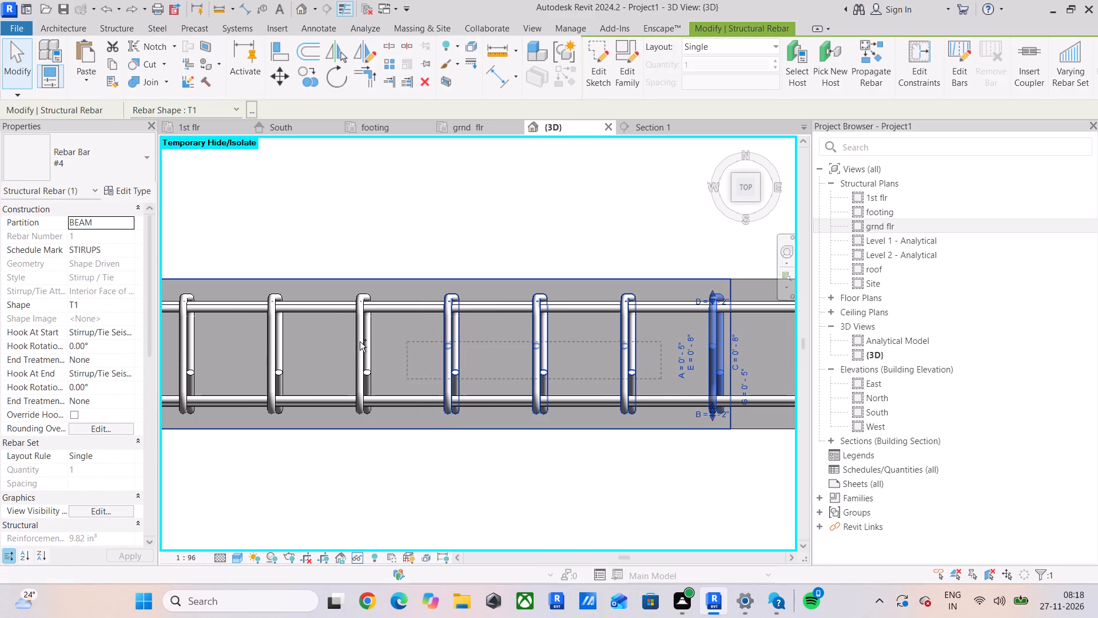
{"action": "left_click_drag", "start_coordinate": [360, 342], "coordinate": [179, 345], "text": "ctrl"}
{"action": "middle_click_drag", "start_coordinate": [179, 345], "coordinate": [588, 352]}
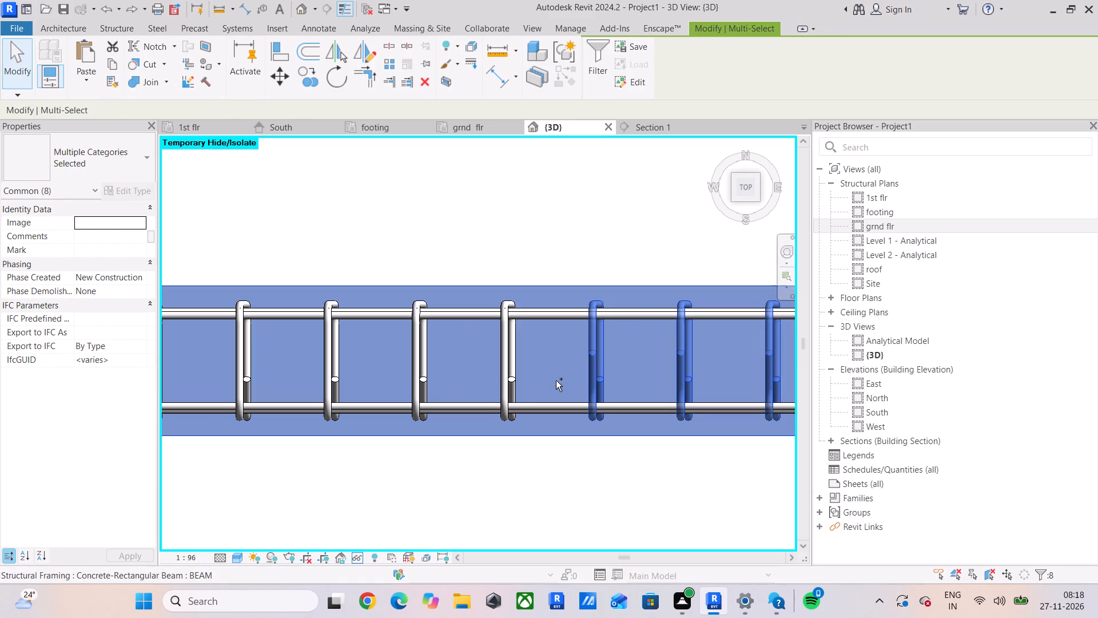
{"action": "left_click_drag", "start_coordinate": [548, 386], "coordinate": [219, 358], "text": "ctrl"}
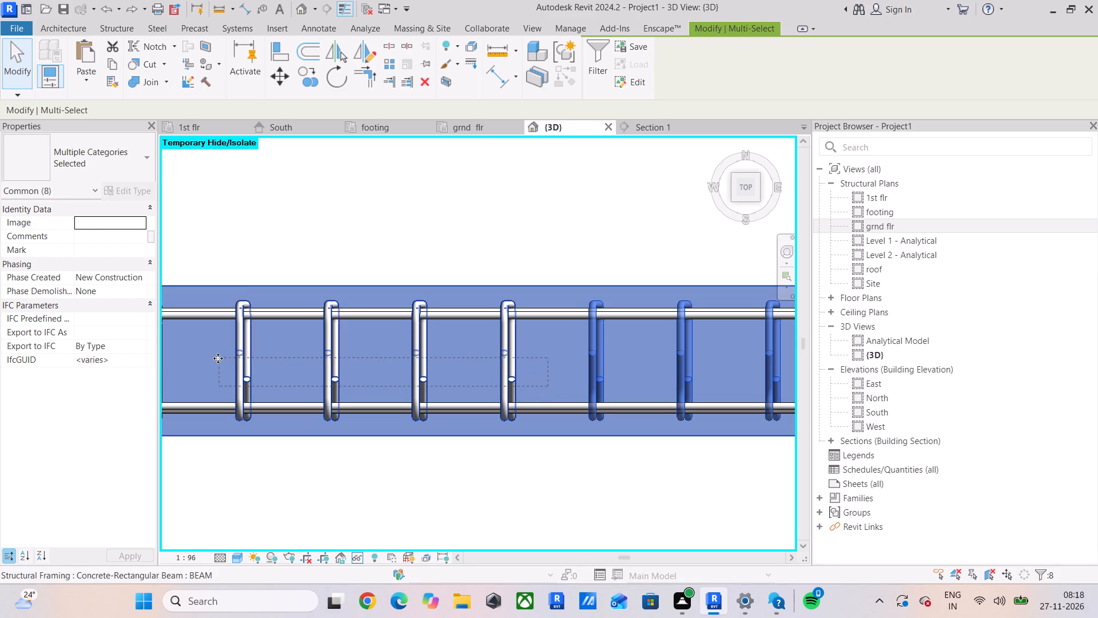
{"action": "middle_click_drag", "start_coordinate": [221, 358], "coordinate": [614, 360]}
{"action": "left_click_drag", "start_coordinate": [579, 385], "coordinate": [237, 365], "text": "ctrl"}
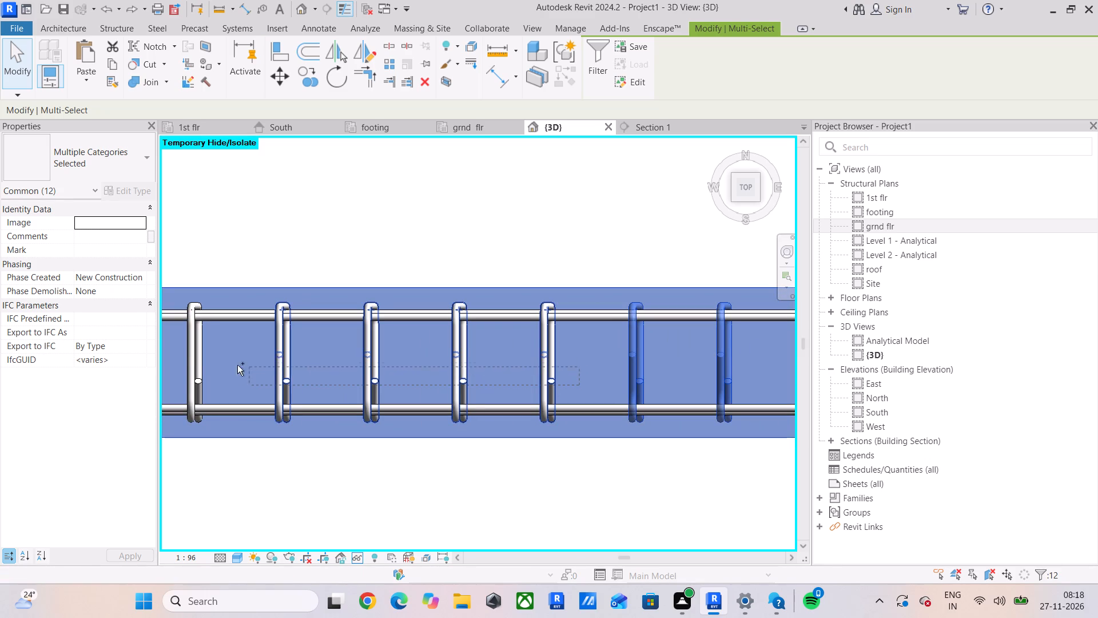
{"action": "left_click_drag", "start_coordinate": [237, 365], "coordinate": [174, 359], "text": "ctrl"}
{"action": "middle_click_drag", "start_coordinate": [262, 366], "coordinate": [642, 312]}
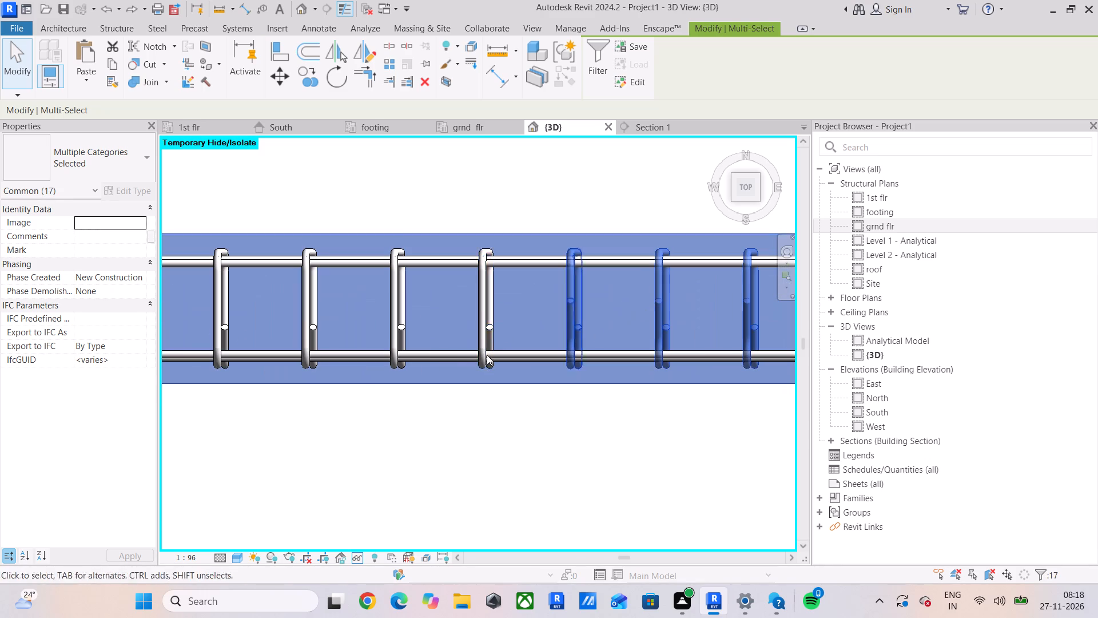
{"action": "left_click_drag", "start_coordinate": [533, 332], "coordinate": [197, 318], "text": "ctrl"}
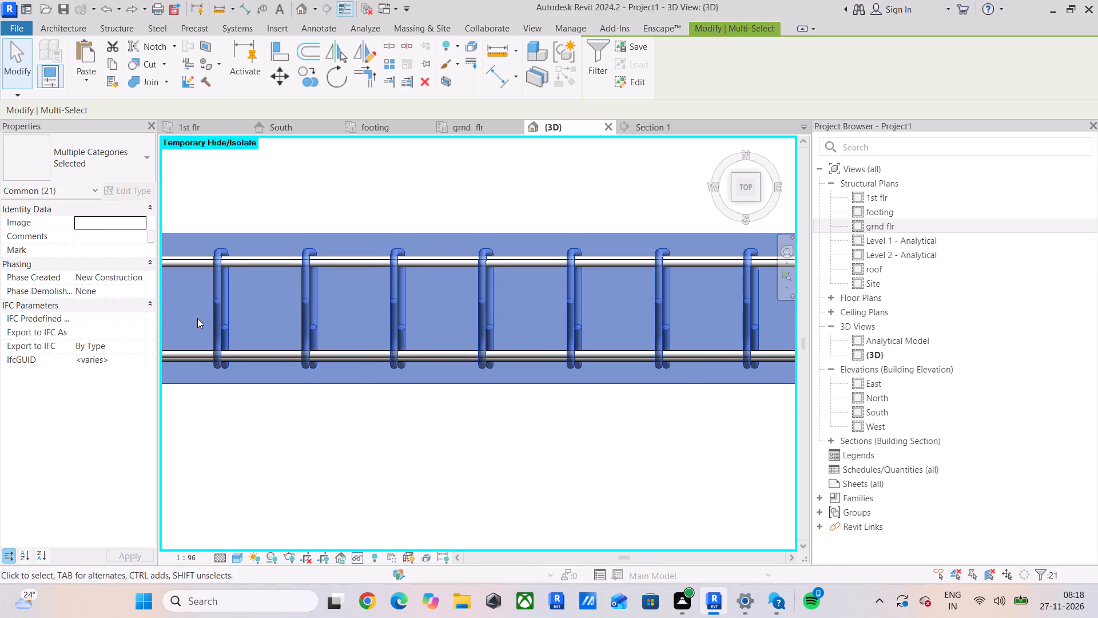
{"action": "middle_click_drag", "start_coordinate": [197, 318], "coordinate": [586, 324]}
{"action": "left_click_drag", "start_coordinate": [560, 340], "coordinate": [170, 331], "text": "ctrl"}
{"action": "middle_click_drag", "start_coordinate": [222, 328], "coordinate": [625, 366]}
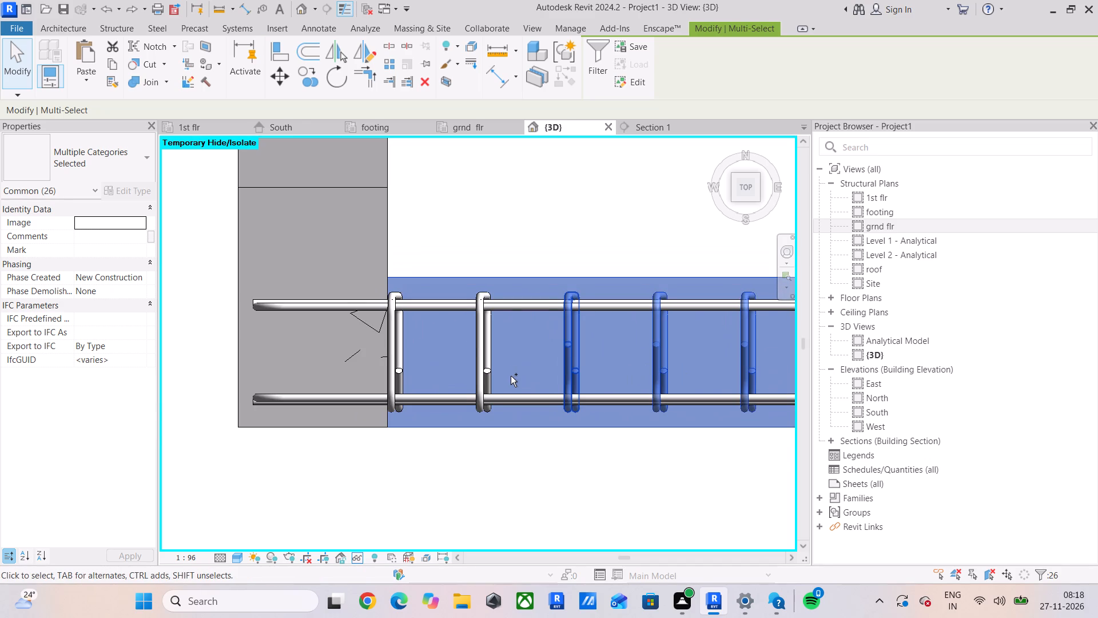
{"action": "left_click_drag", "start_coordinate": [511, 376], "coordinate": [388, 375], "text": "ctrl"}
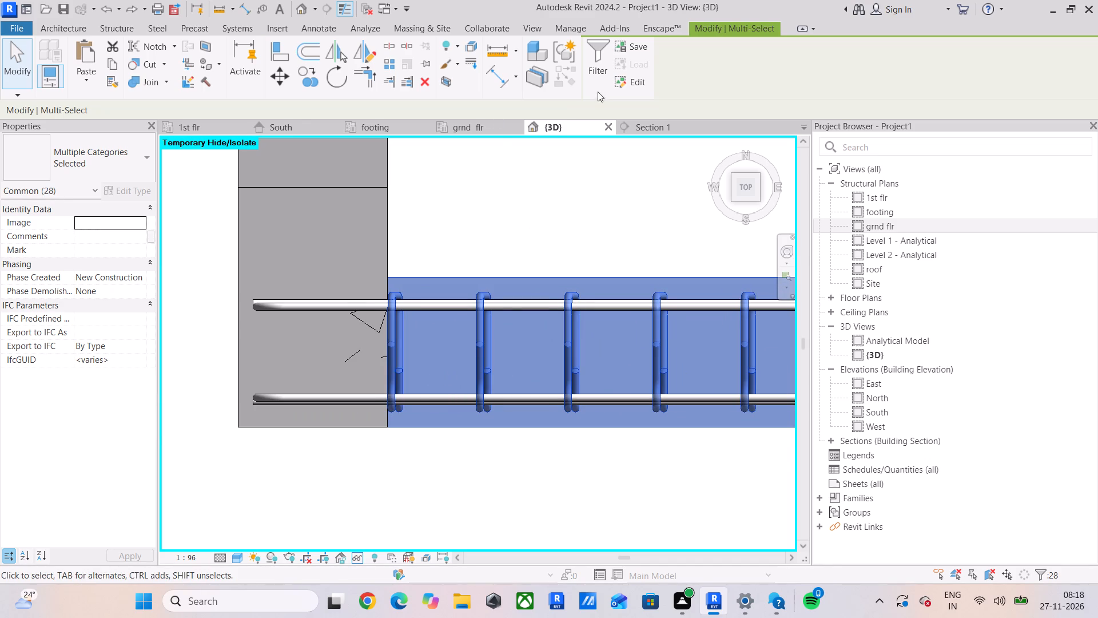
{"action": "left_click", "coordinate": [608, 65]}
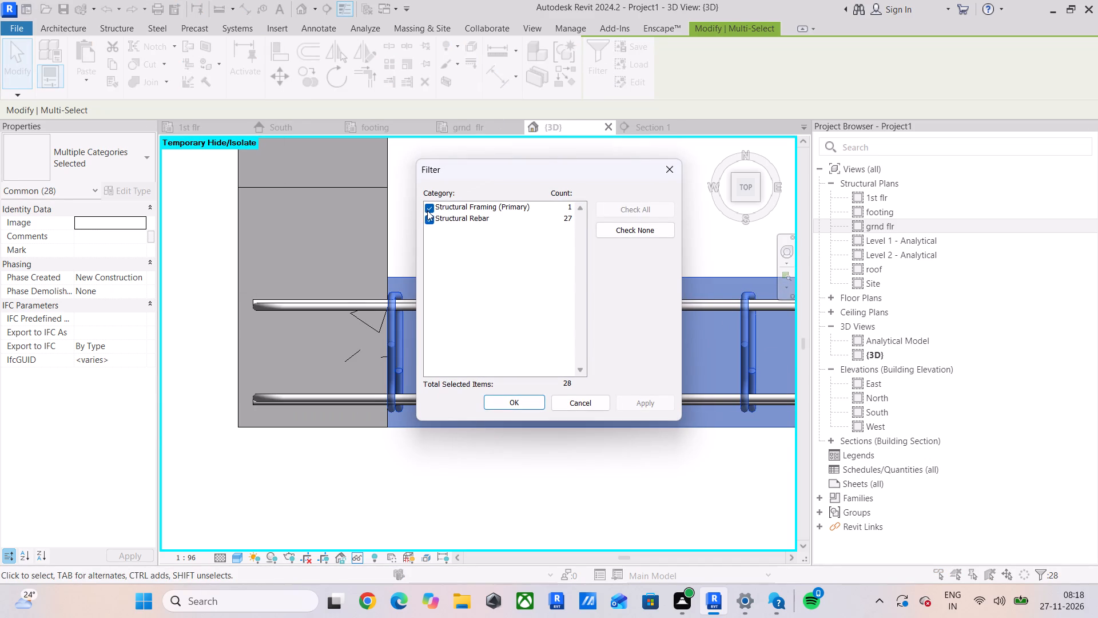
{"action": "left_click", "coordinate": [428, 208]}
{"action": "left_click", "coordinate": [511, 400]}
{"action": "scroll", "coordinate": [515, 403], "scroll_direction": "down", "scroll_amount": 7}
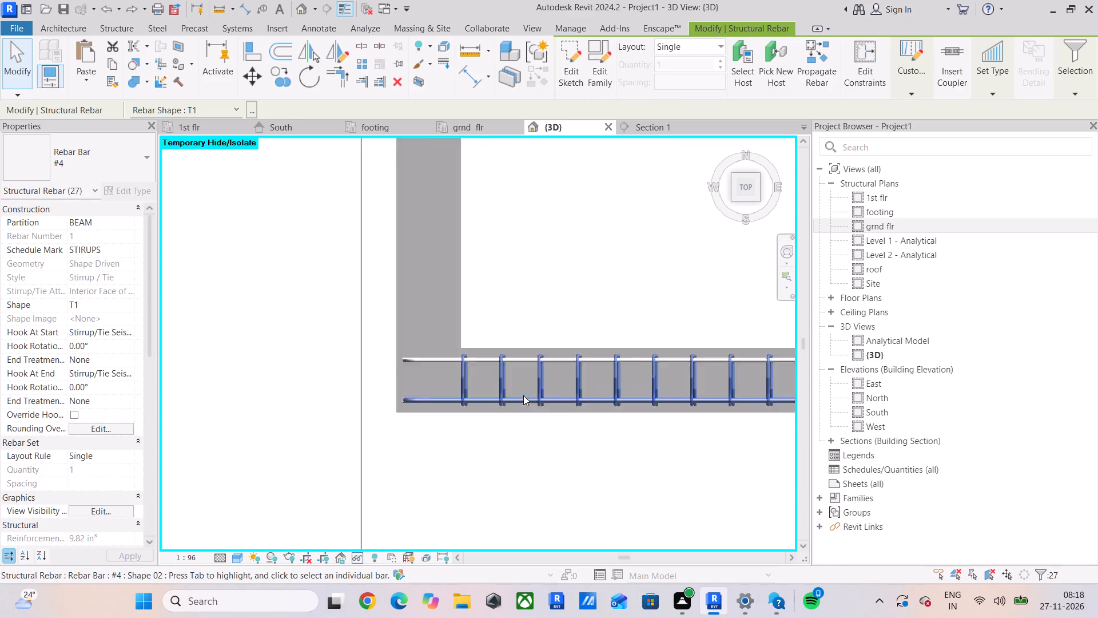
{"action": "scroll", "coordinate": [523, 395], "scroll_direction": "down", "scroll_amount": 2}
{"action": "middle_click_drag", "start_coordinate": [528, 386], "coordinate": [420, 431]}
{"action": "left_click", "coordinate": [284, 74]}
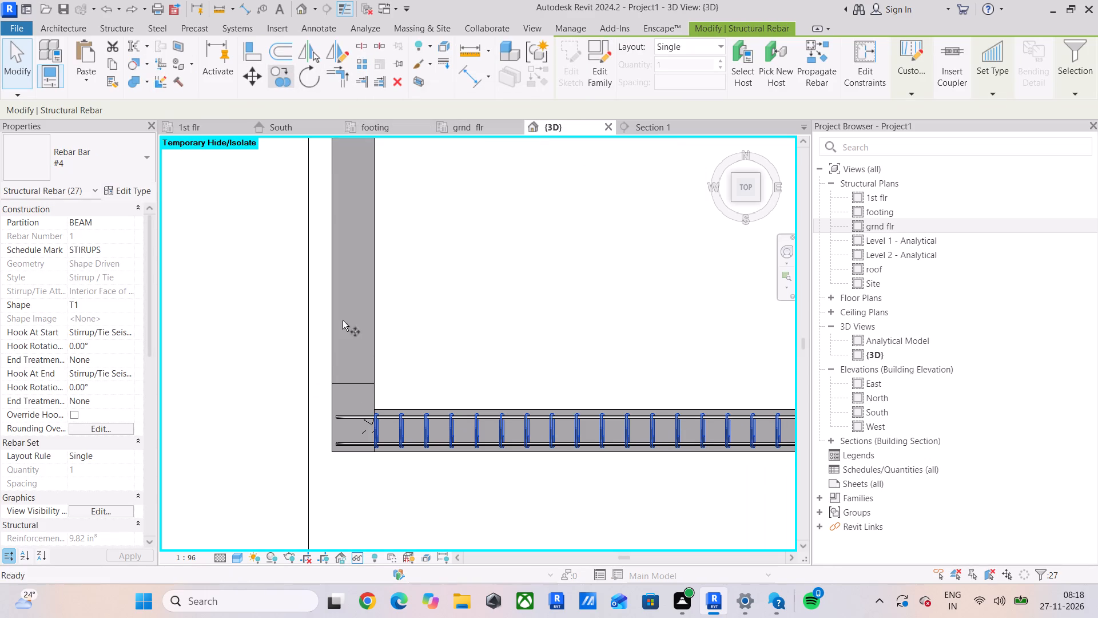
{"action": "scroll", "coordinate": [359, 378], "scroll_direction": "up", "scroll_amount": 4}
{"action": "left_click", "coordinate": [386, 430]}
{"action": "scroll", "coordinate": [388, 281], "scroll_direction": "down", "scroll_amount": 5}
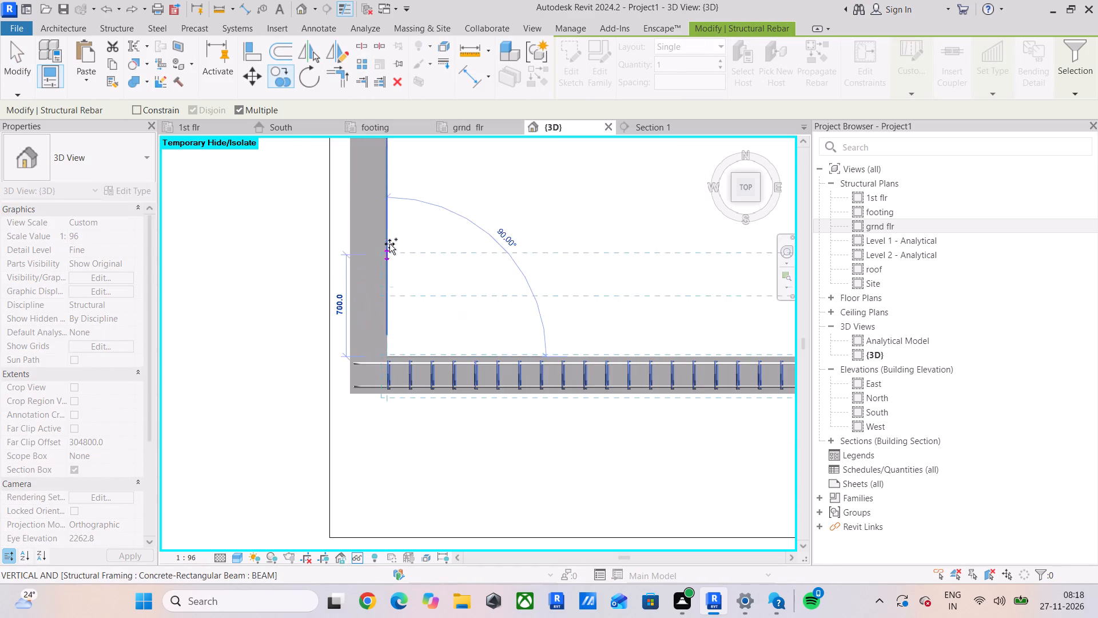
{"action": "middle_click_drag", "start_coordinate": [389, 244], "coordinate": [360, 565]}
{"action": "middle_click_drag", "start_coordinate": [369, 369], "coordinate": [373, 617]}
{"action": "scroll", "coordinate": [368, 284], "scroll_direction": "up", "scroll_amount": 8}
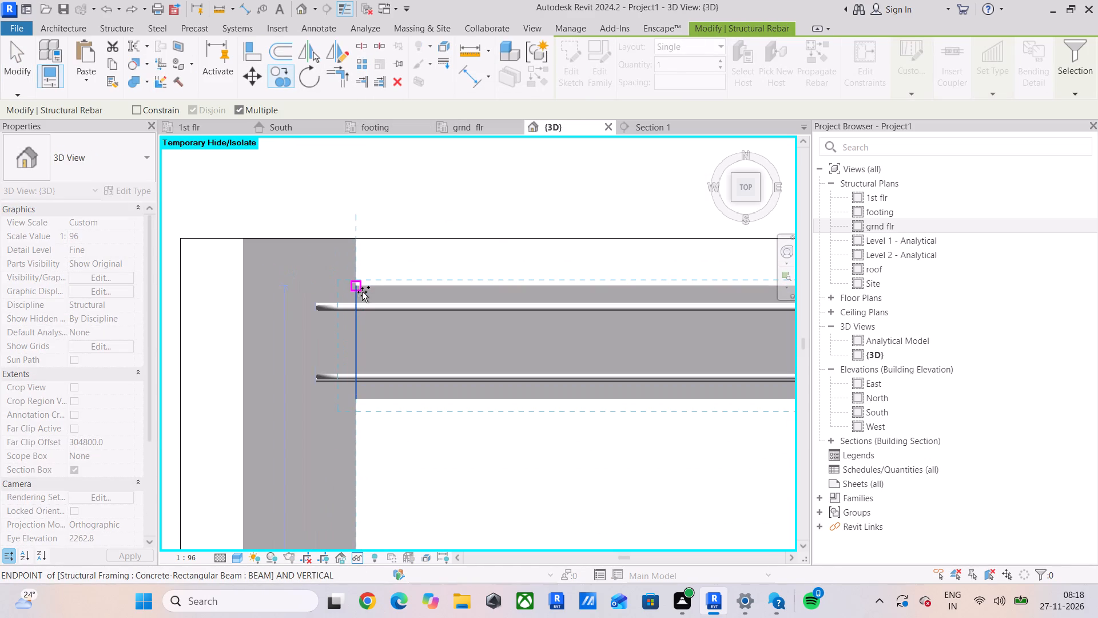
{"action": "left_click", "coordinate": [360, 288]}
{"action": "scroll", "coordinate": [436, 324], "scroll_direction": "down", "scroll_amount": 3}
{"action": "middle_click_drag", "start_coordinate": [440, 324], "coordinate": [295, 360]}
{"action": "middle_click_drag", "start_coordinate": [488, 372], "coordinate": [202, 390]}
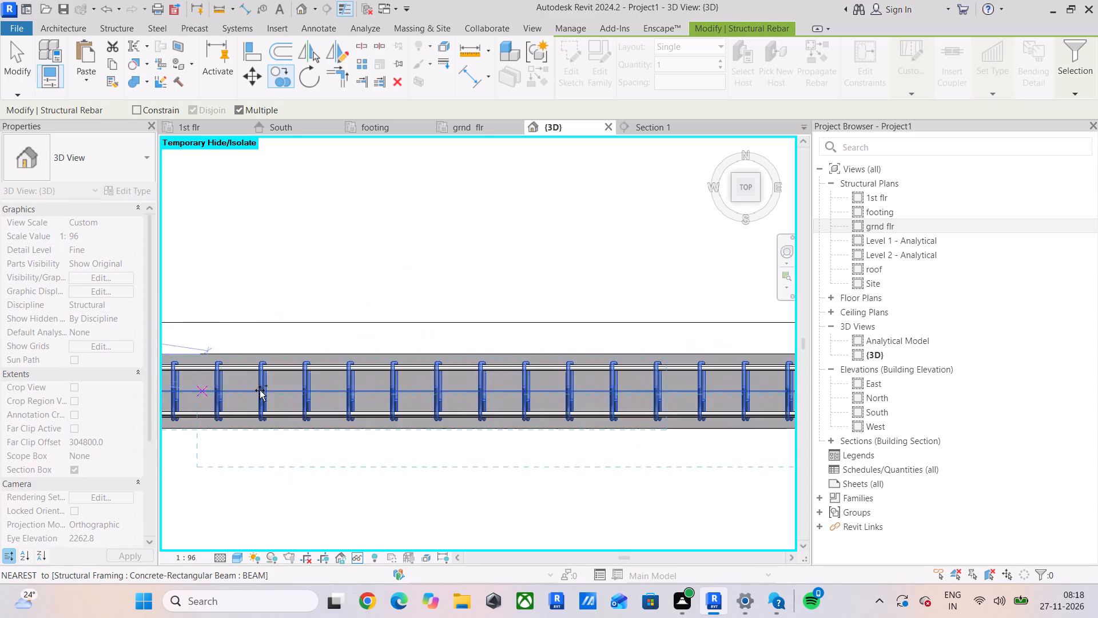
{"action": "scroll", "coordinate": [586, 389], "scroll_direction": "down", "scroll_amount": 4}
{"action": "middle_click_drag", "start_coordinate": [624, 380], "coordinate": [295, 395]}
{"action": "scroll", "coordinate": [586, 409], "scroll_direction": "up", "scroll_amount": 5}
{"action": "key", "text": "Escape"}
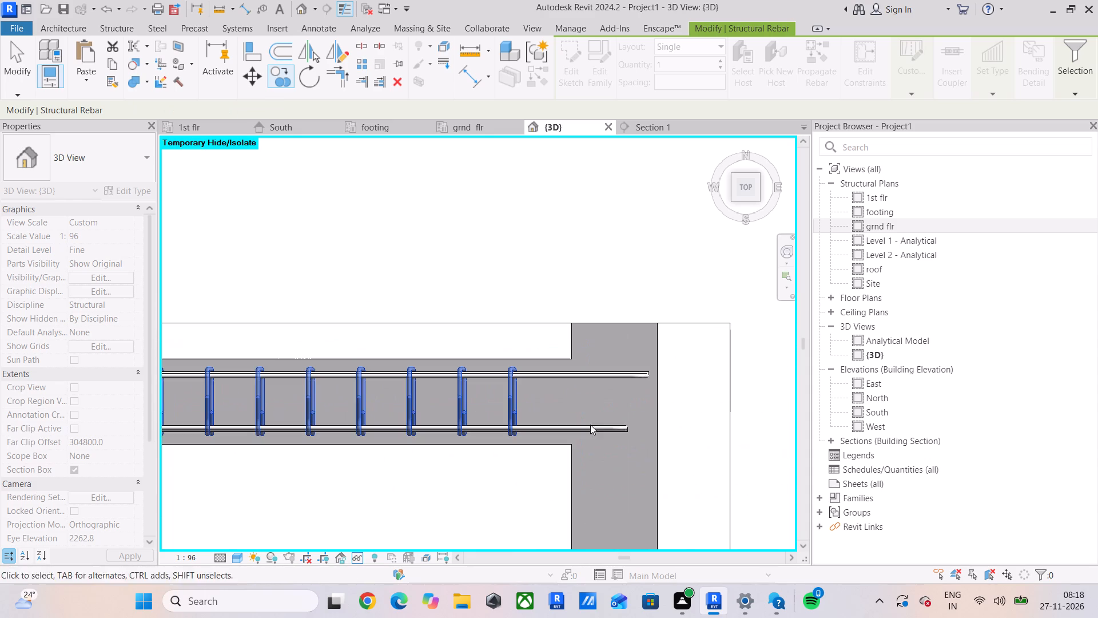
Pull the section box's south face north so that the box encloses only the north beam.
{"action": "scroll", "coordinate": [574, 450], "scroll_direction": "down", "scroll_amount": 10}
{"action": "middle_click_drag", "start_coordinate": [576, 450], "coordinate": [597, 181]}
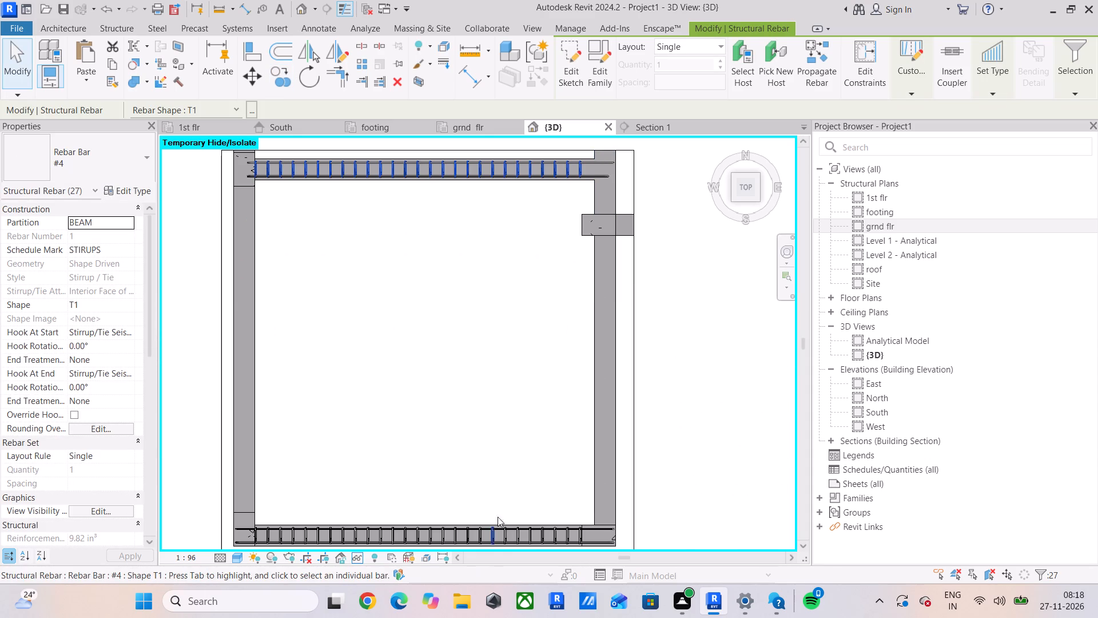
{"action": "left_click", "coordinate": [632, 489]}
{"action": "scroll", "coordinate": [624, 489], "scroll_direction": "down", "scroll_amount": 3}
{"action": "middle_click_drag", "start_coordinate": [615, 481], "coordinate": [608, 376]}
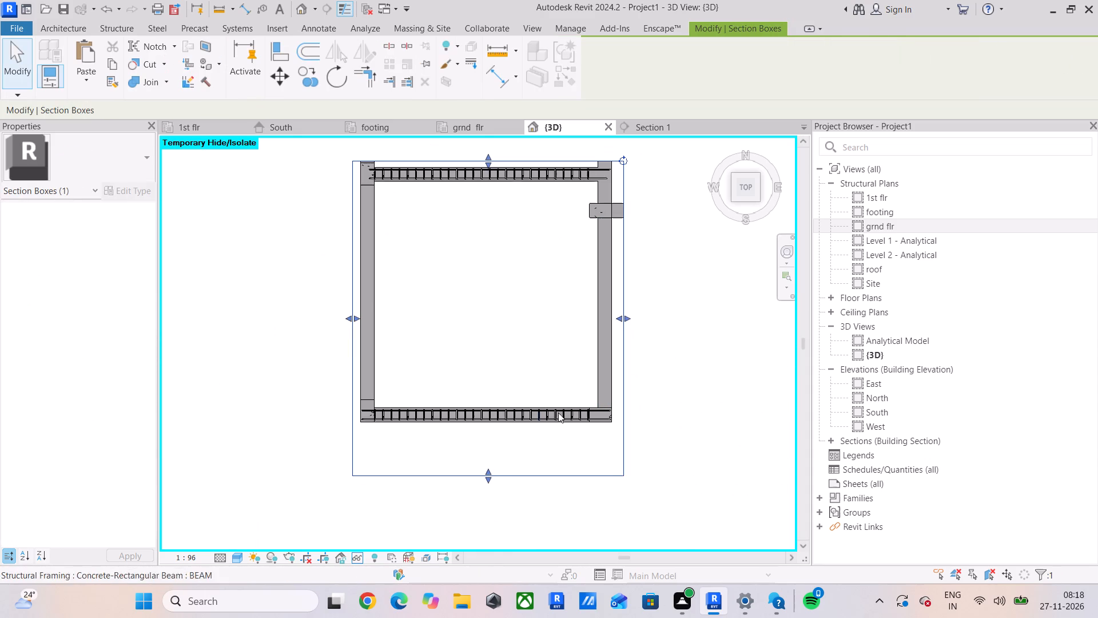
{"action": "left_click_drag", "start_coordinate": [488, 472], "coordinate": [487, 209]}
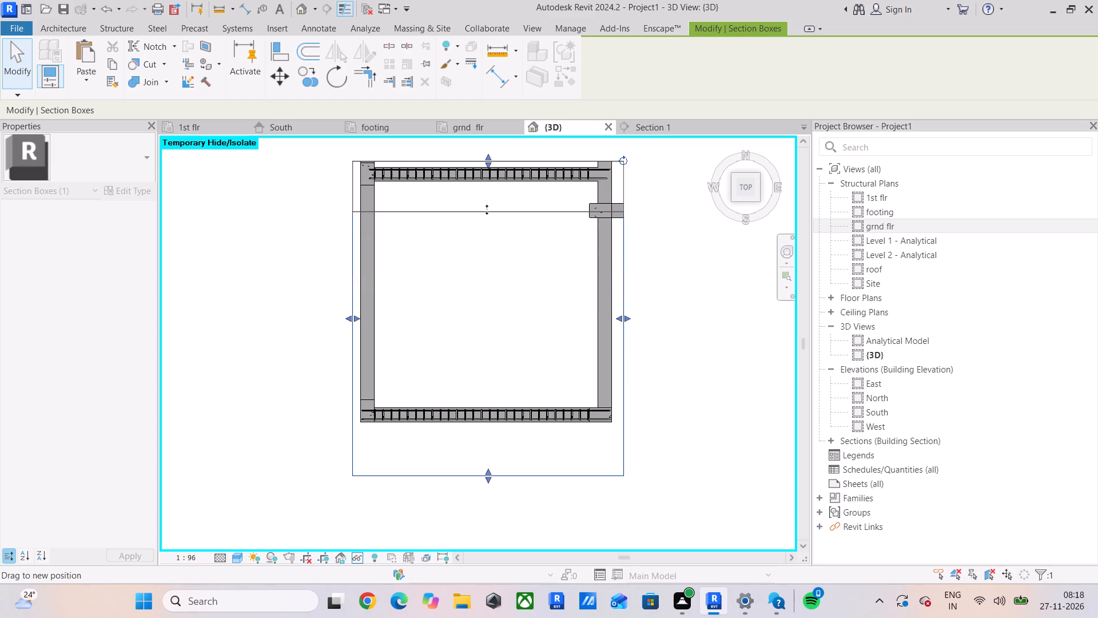
{"action": "left_click_drag", "start_coordinate": [487, 209], "coordinate": [488, 196]}
{"action": "middle_click_drag", "start_coordinate": [485, 207], "coordinate": [439, 312]}
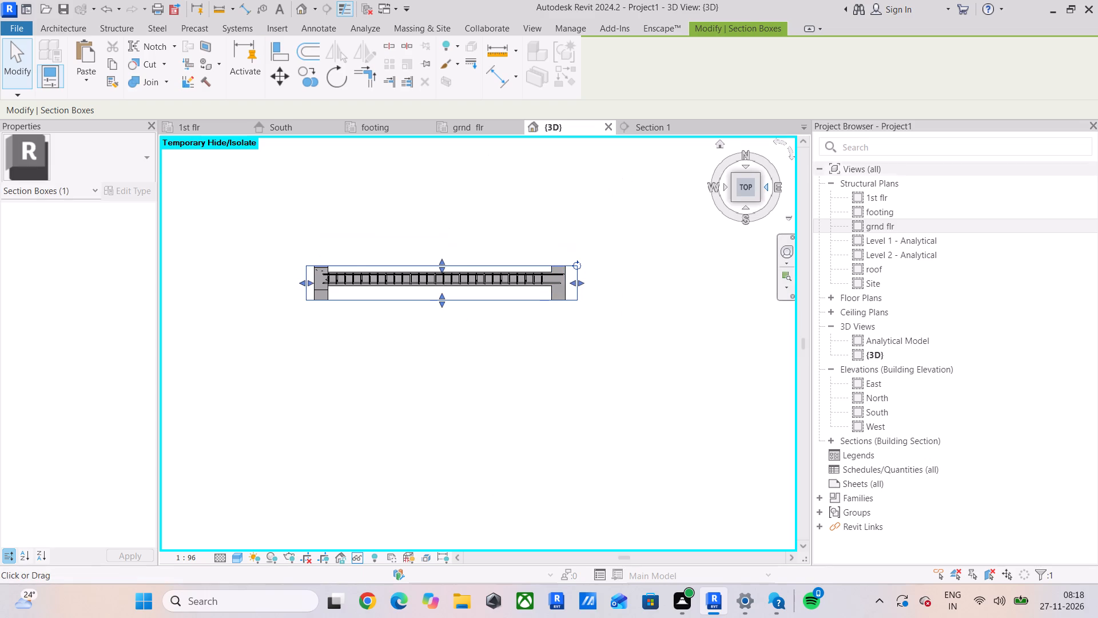
In the front view, extend the shorter straight mid-height #4 bar's east end to match the longer one in the north beam.
{"action": "left_click_drag", "start_coordinate": [742, 190], "coordinate": [744, 162]}
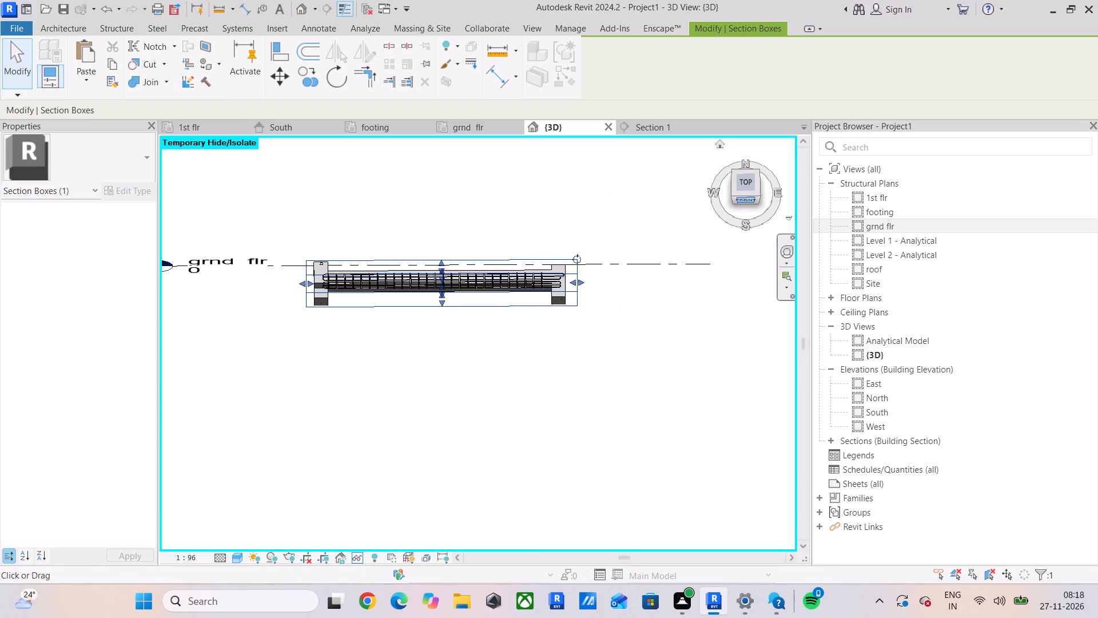
{"action": "left_click", "coordinate": [743, 201]}
{"action": "scroll", "coordinate": [662, 325], "scroll_direction": "up", "scroll_amount": 5}
{"action": "middle_click_drag", "start_coordinate": [665, 370], "coordinate": [481, 352]}
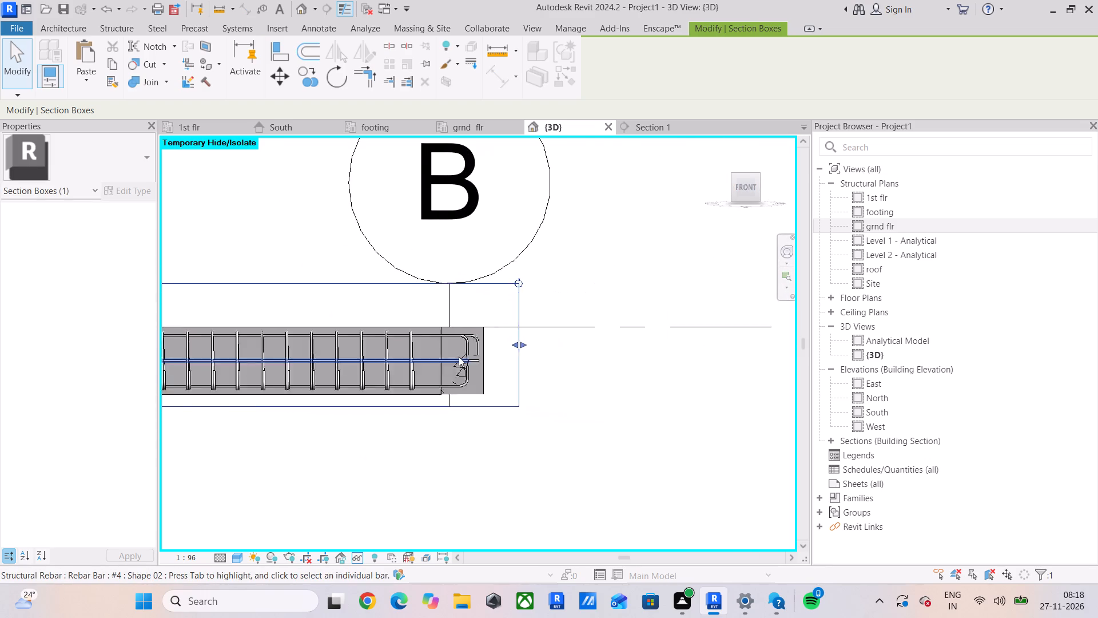
{"action": "scroll", "coordinate": [457, 356], "scroll_direction": "up", "scroll_amount": 10}
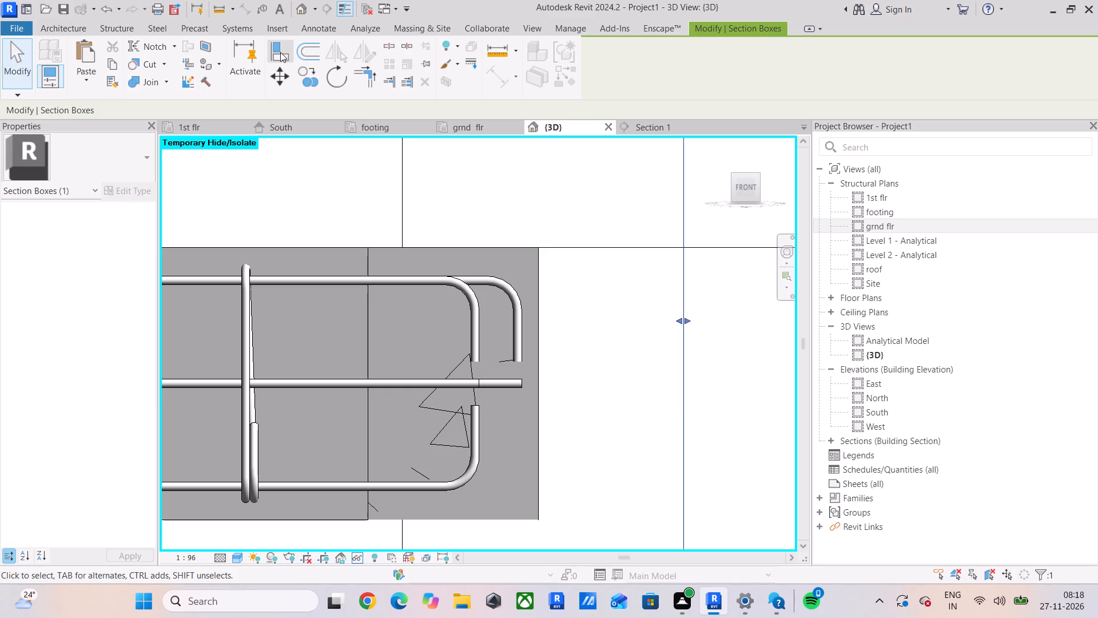
{"action": "left_click", "coordinate": [280, 52]}
{"action": "scroll", "coordinate": [496, 286], "scroll_direction": "up", "scroll_amount": 4}
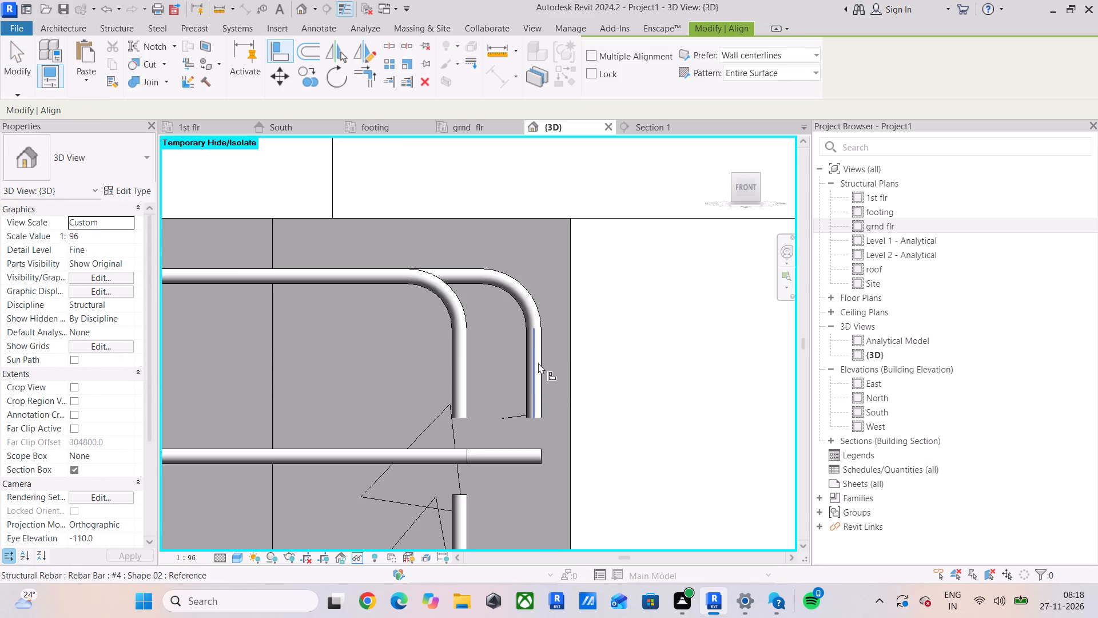
{"action": "middle_click_drag", "start_coordinate": [506, 461], "coordinate": [512, 315]}
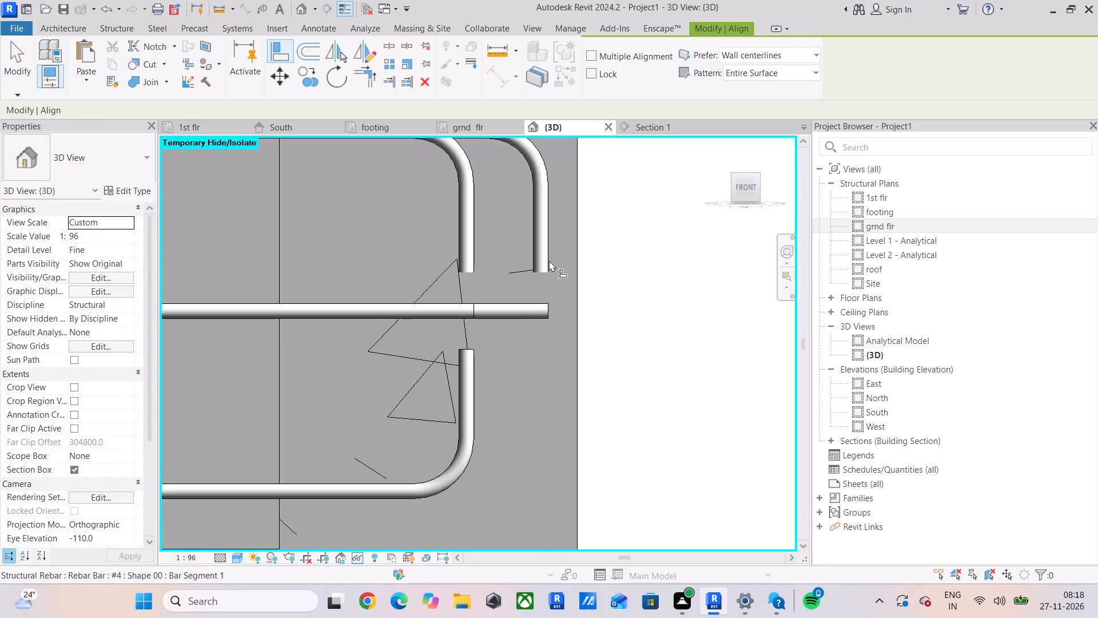
{"action": "scroll", "coordinate": [551, 307], "scroll_direction": "up", "scroll_amount": 5}
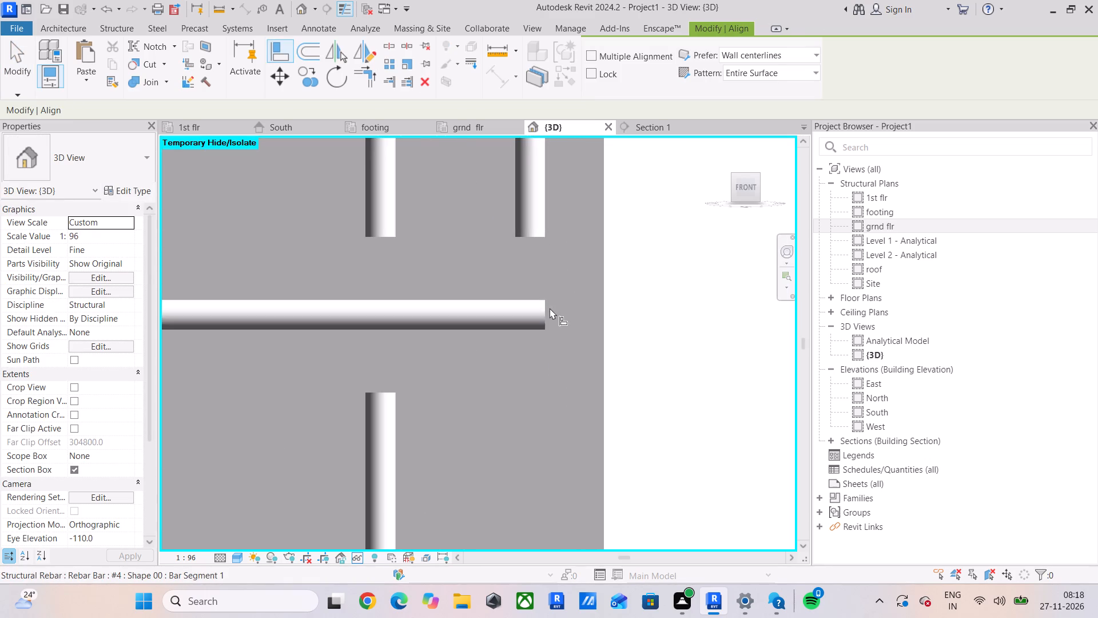
{"action": "scroll", "coordinate": [550, 308], "scroll_direction": "up", "scroll_amount": 5}
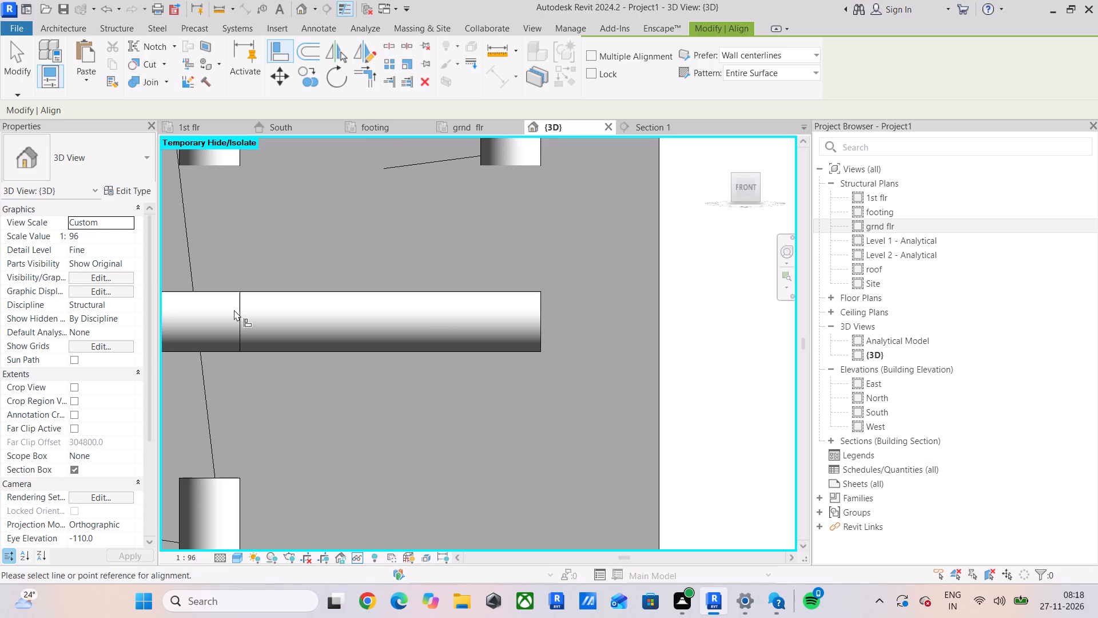
{"action": "key", "text": "Escape"}
{"action": "left_click", "coordinate": [244, 312]}
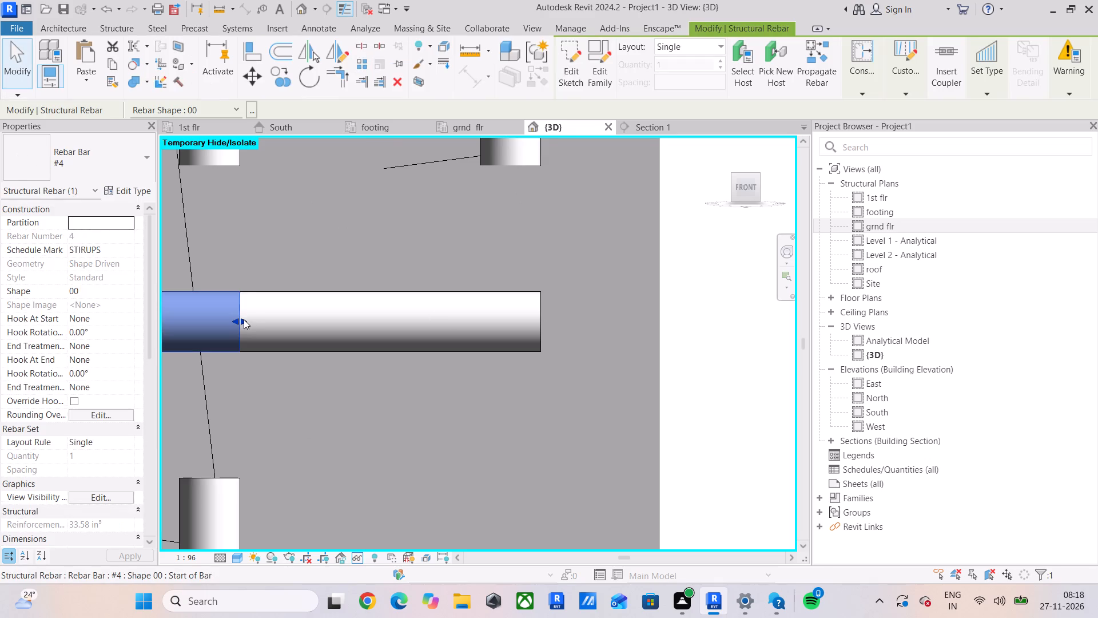
{"action": "left_click_drag", "start_coordinate": [244, 319], "coordinate": [534, 381]}
{"action": "scroll", "coordinate": [468, 393], "scroll_direction": "down", "scroll_amount": 4}
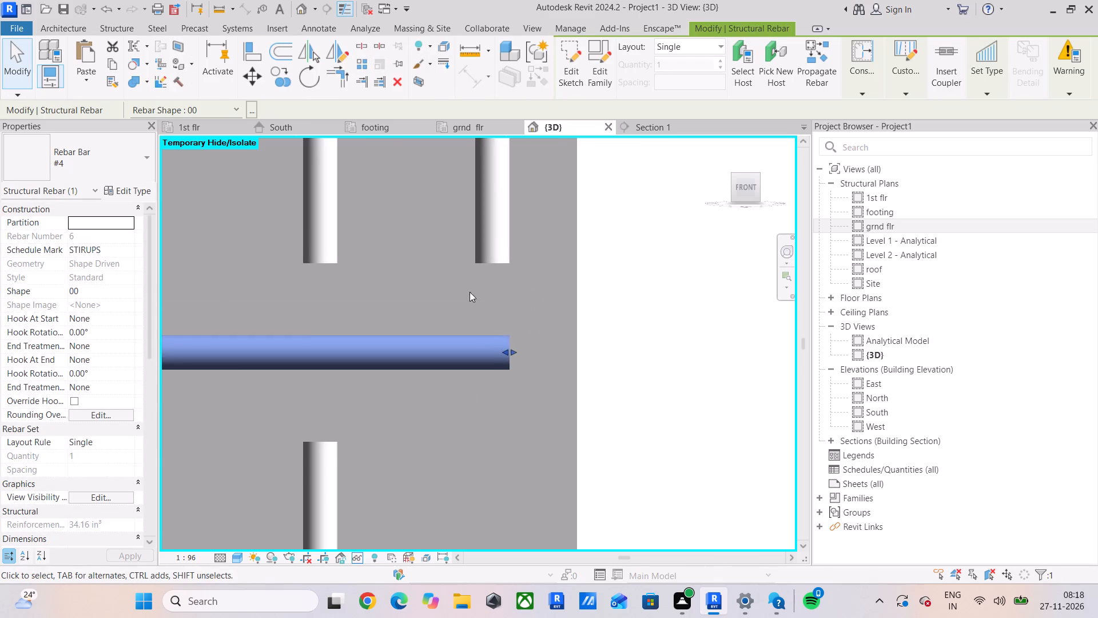
Extend the shorter hooked top #4 bar's east end to line up with the longer top bar in the north beam.
{"action": "left_click", "coordinate": [340, 237]}
{"action": "scroll", "coordinate": [340, 237], "scroll_direction": "down", "scroll_amount": 4}
{"action": "middle_click_drag", "start_coordinate": [339, 240], "coordinate": [359, 343]}
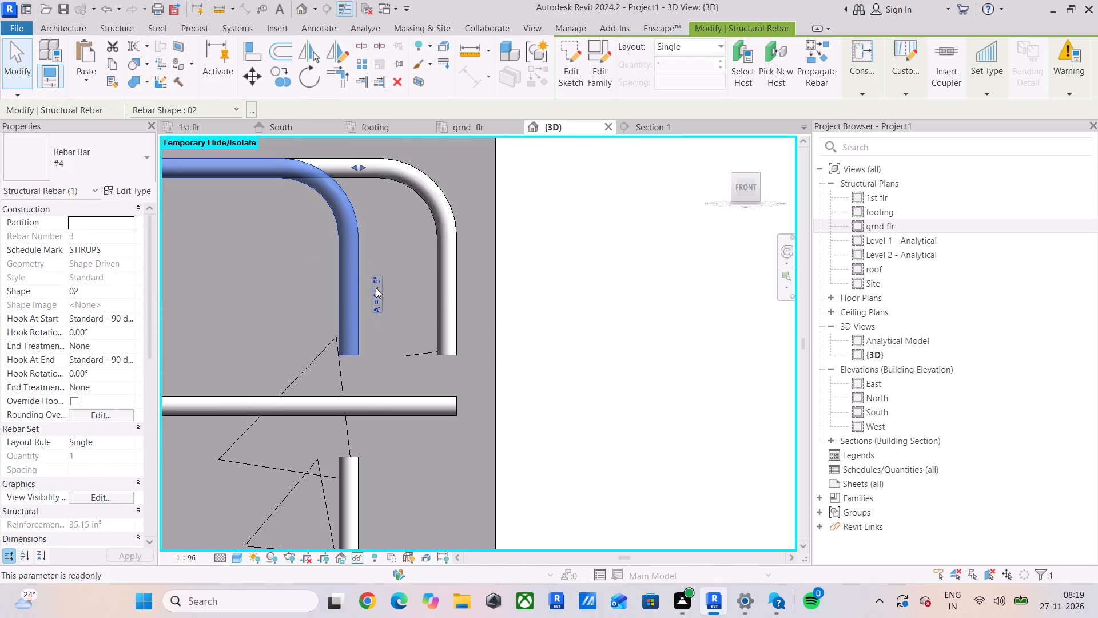
{"action": "left_click", "coordinate": [443, 413]}
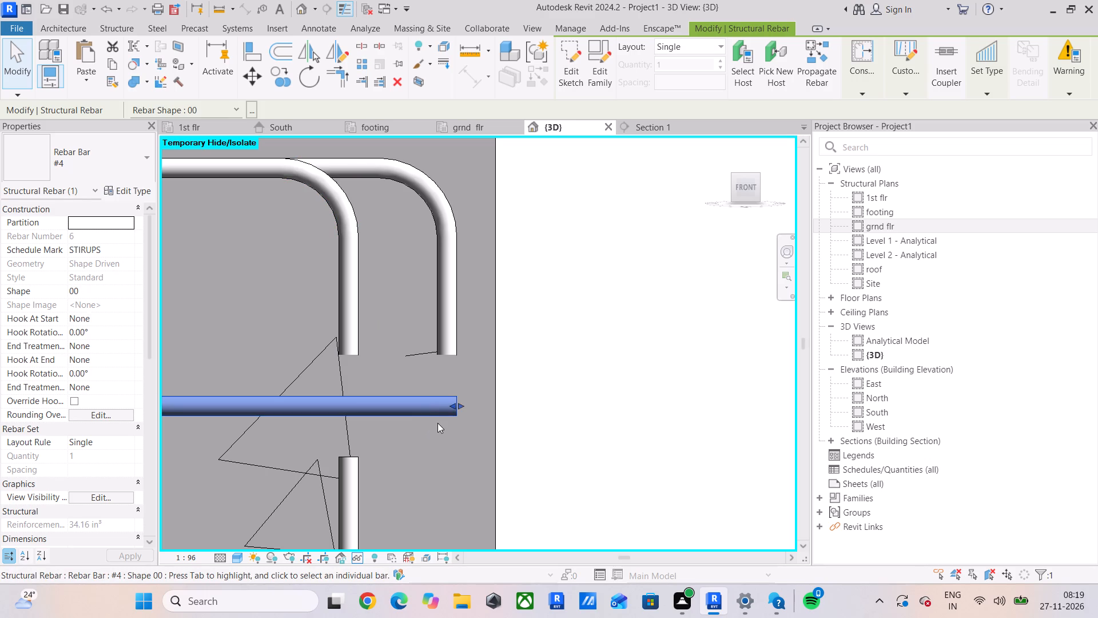
{"action": "middle_click_drag", "start_coordinate": [431, 425], "coordinate": [433, 454], "text": "shift"}
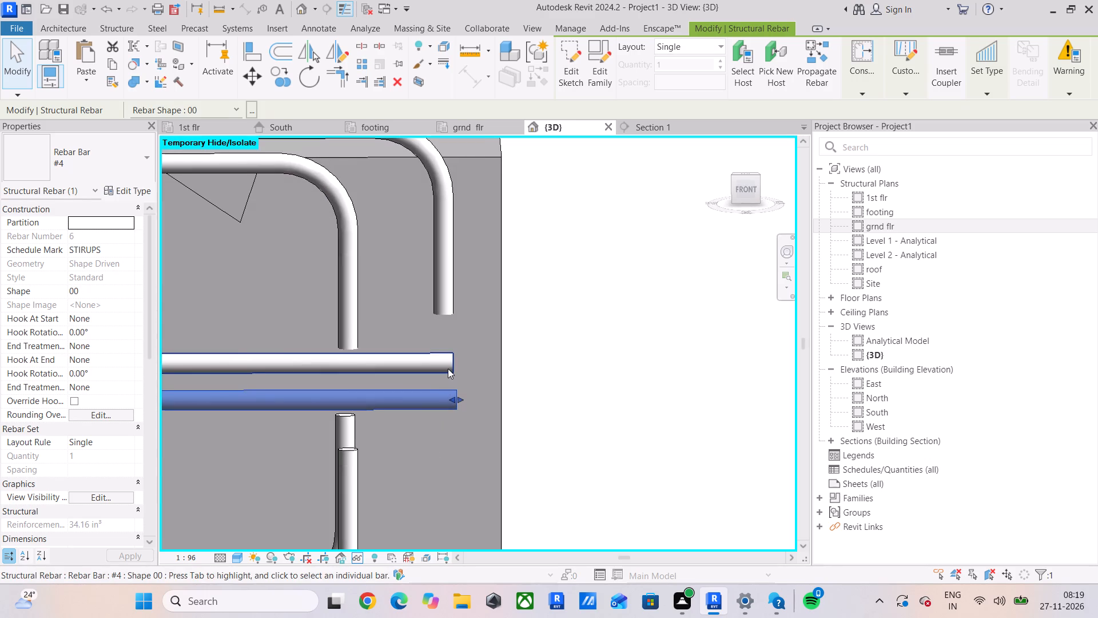
{"action": "left_click", "coordinate": [448, 369]}
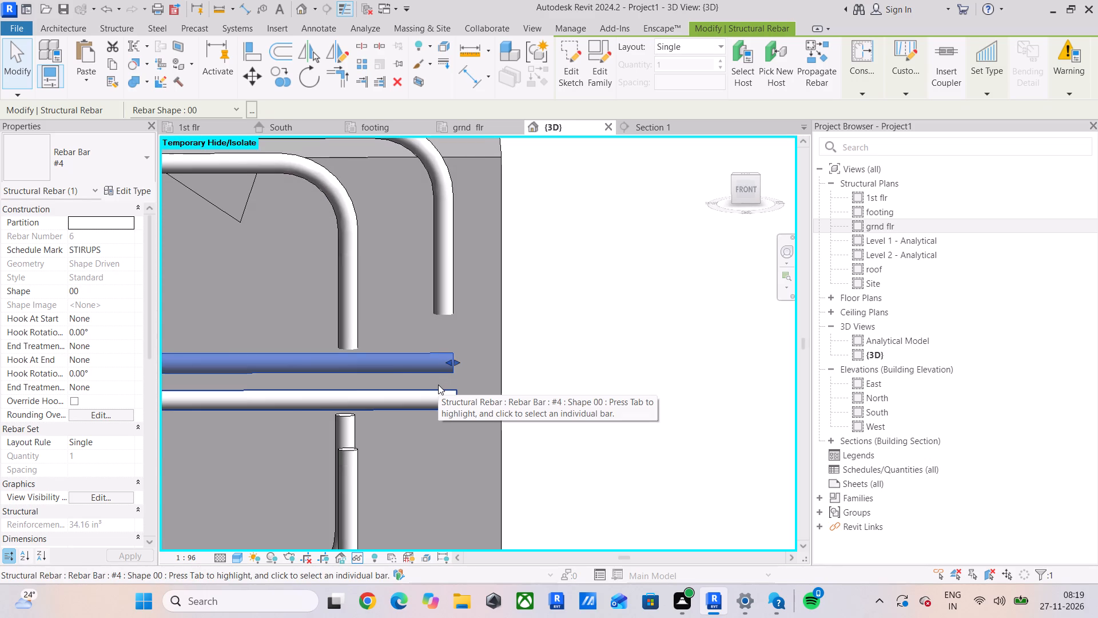
{"action": "left_click", "coordinate": [347, 307]}
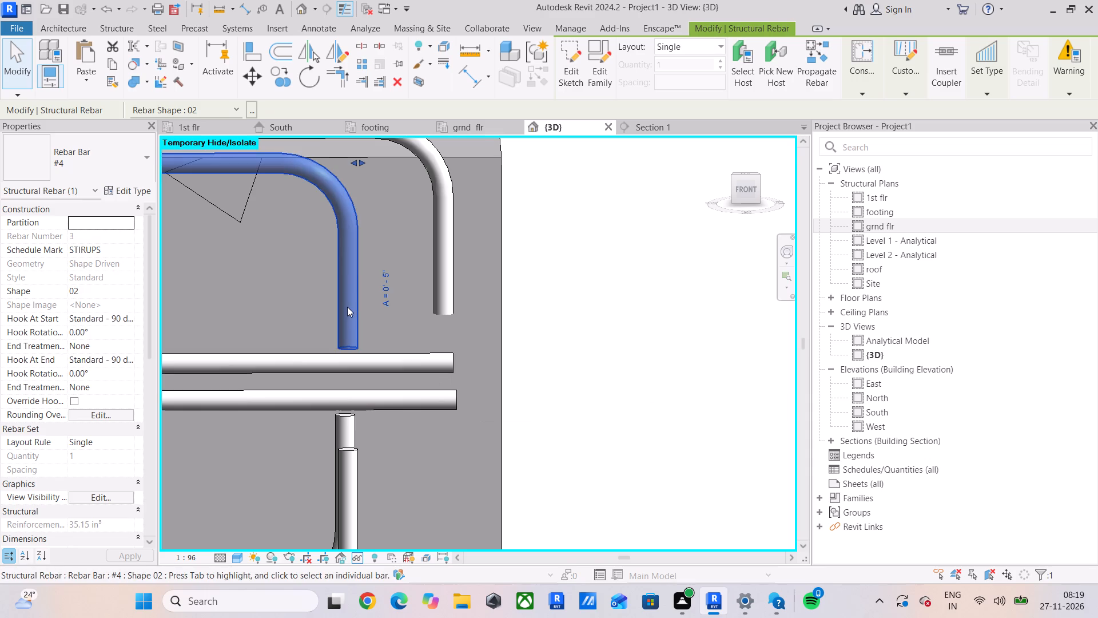
{"action": "left_click_drag", "start_coordinate": [364, 161], "coordinate": [411, 169]}
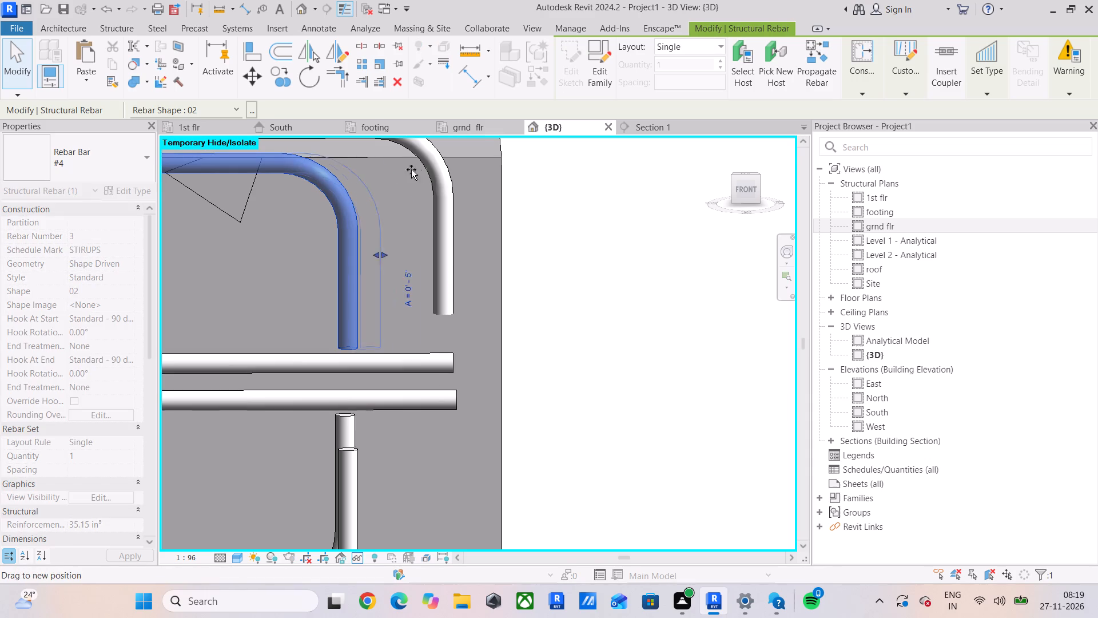
{"action": "left_click_drag", "start_coordinate": [411, 169], "coordinate": [459, 174]}
{"action": "scroll", "coordinate": [358, 267], "scroll_direction": "down", "scroll_amount": 4}
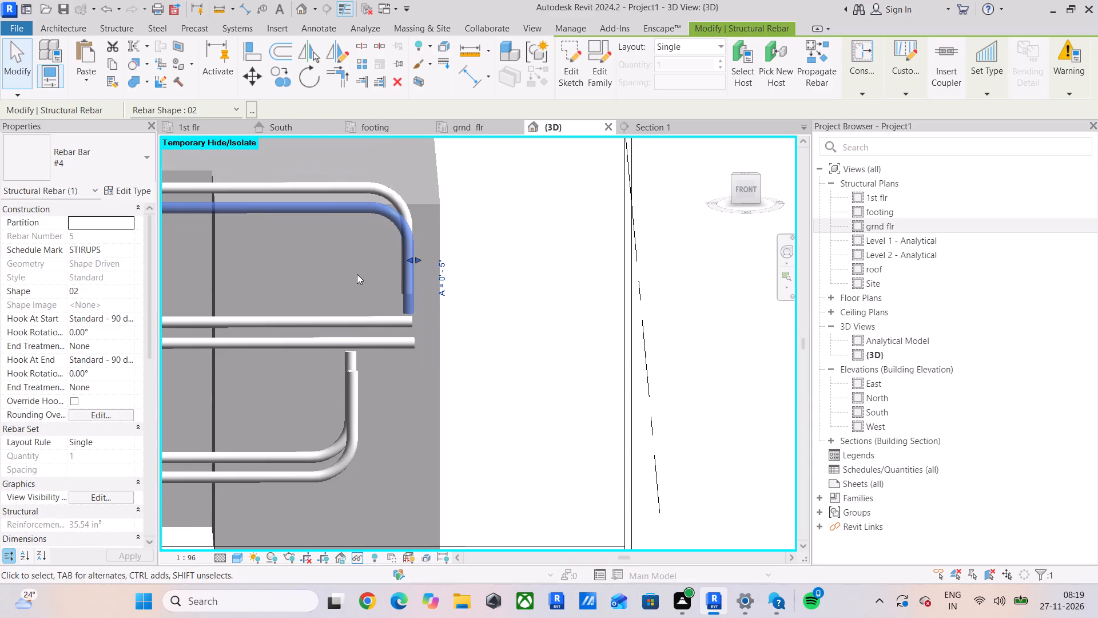
Extend the east ends of both hooked bottom #4 bars in the north beam to line up with the top bars.
{"action": "middle_click_drag", "start_coordinate": [356, 277], "coordinate": [352, 252], "text": "shift"}
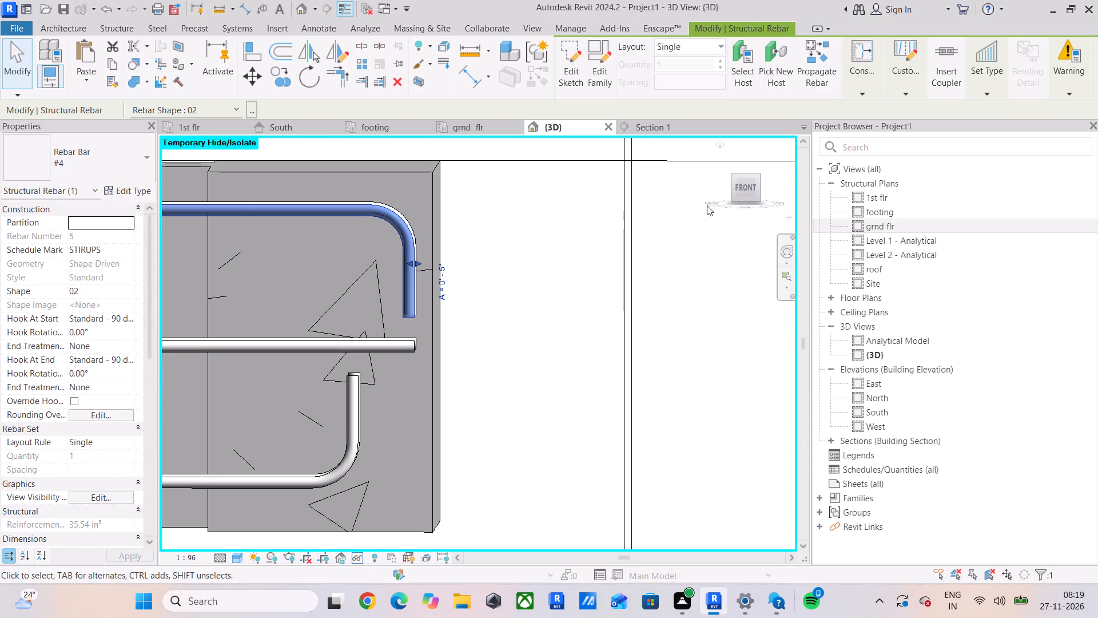
{"action": "left_click", "coordinate": [738, 187]}
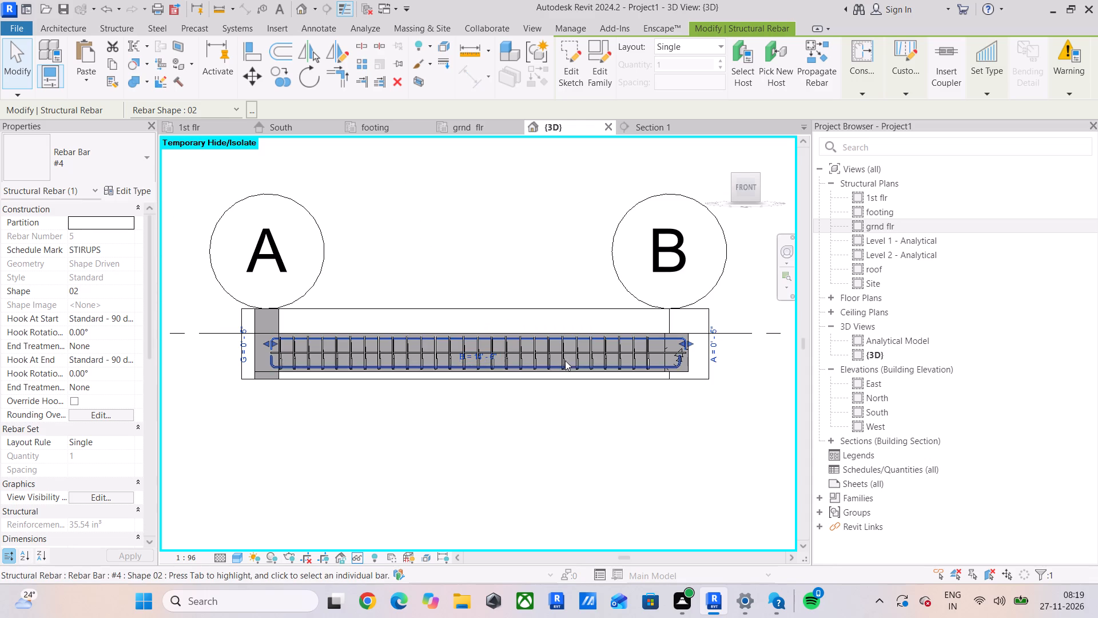
{"action": "middle_click_drag", "start_coordinate": [601, 366], "coordinate": [403, 370]}
{"action": "scroll", "coordinate": [504, 369], "scroll_direction": "up", "scroll_amount": 11}
{"action": "scroll", "coordinate": [432, 335], "scroll_direction": "up", "scroll_amount": 4}
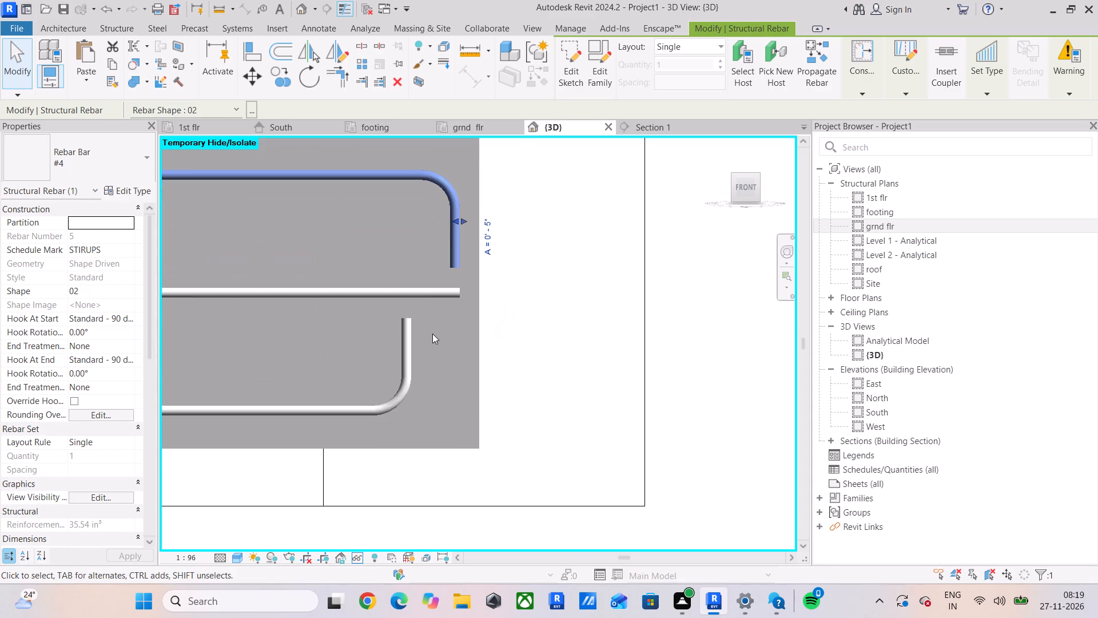
{"action": "left_click", "coordinate": [410, 352]}
{"action": "left_click_drag", "start_coordinate": [414, 411], "coordinate": [449, 411]}
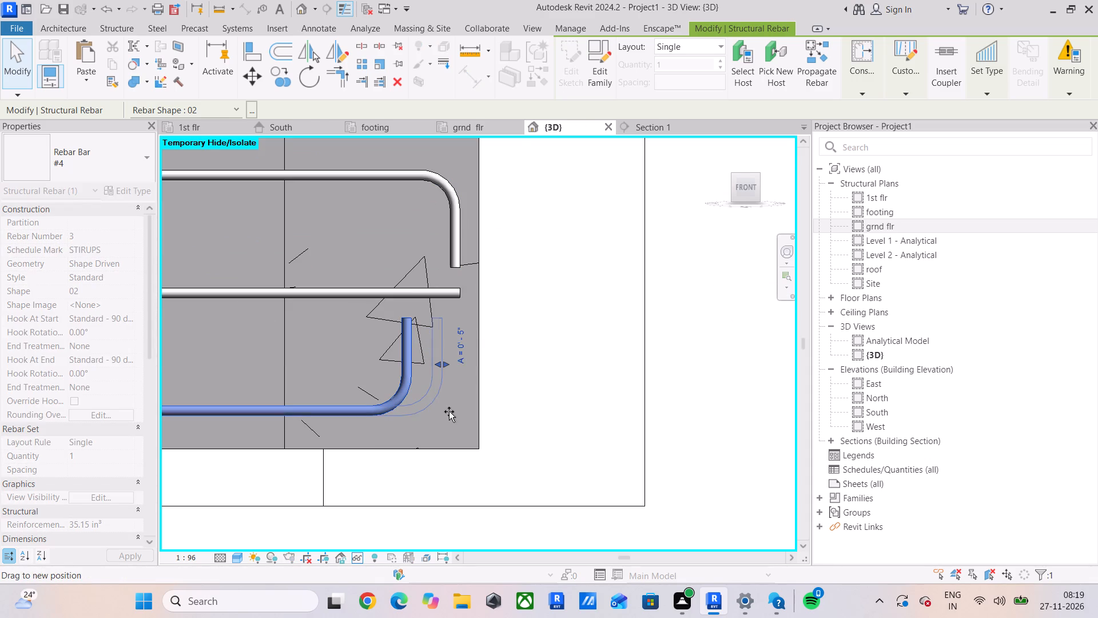
{"action": "left_click_drag", "start_coordinate": [449, 411], "coordinate": [457, 411]}
{"action": "left_click", "coordinate": [411, 379]}
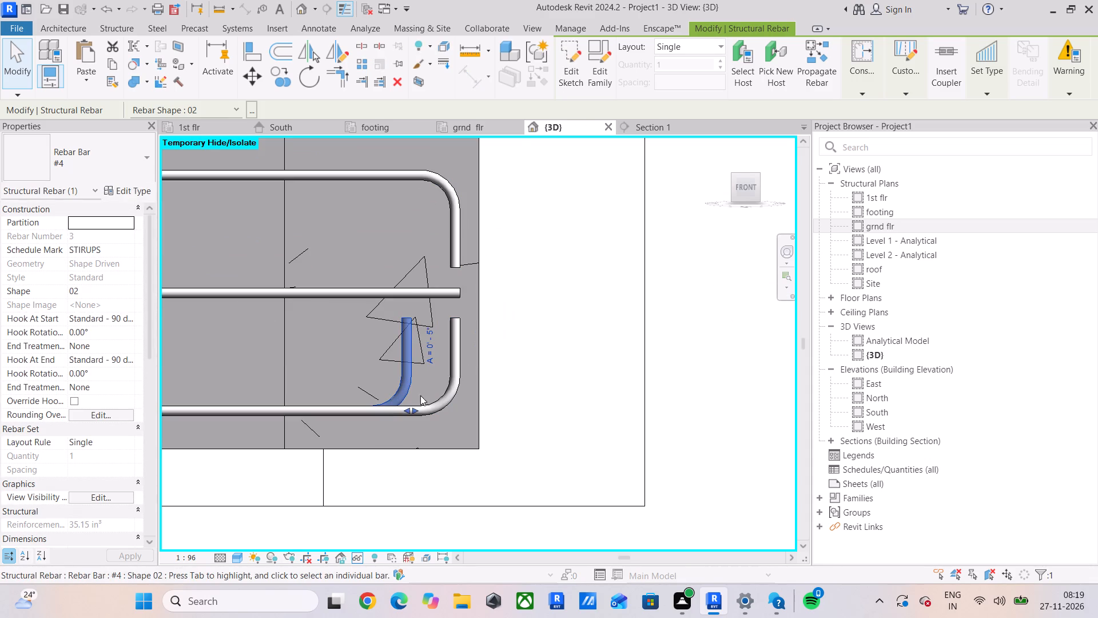
{"action": "left_click_drag", "start_coordinate": [413, 409], "coordinate": [460, 417]}
{"action": "scroll", "coordinate": [344, 374], "scroll_direction": "down", "scroll_amount": 4}
{"action": "middle_click_drag", "start_coordinate": [344, 374], "coordinate": [433, 378]}
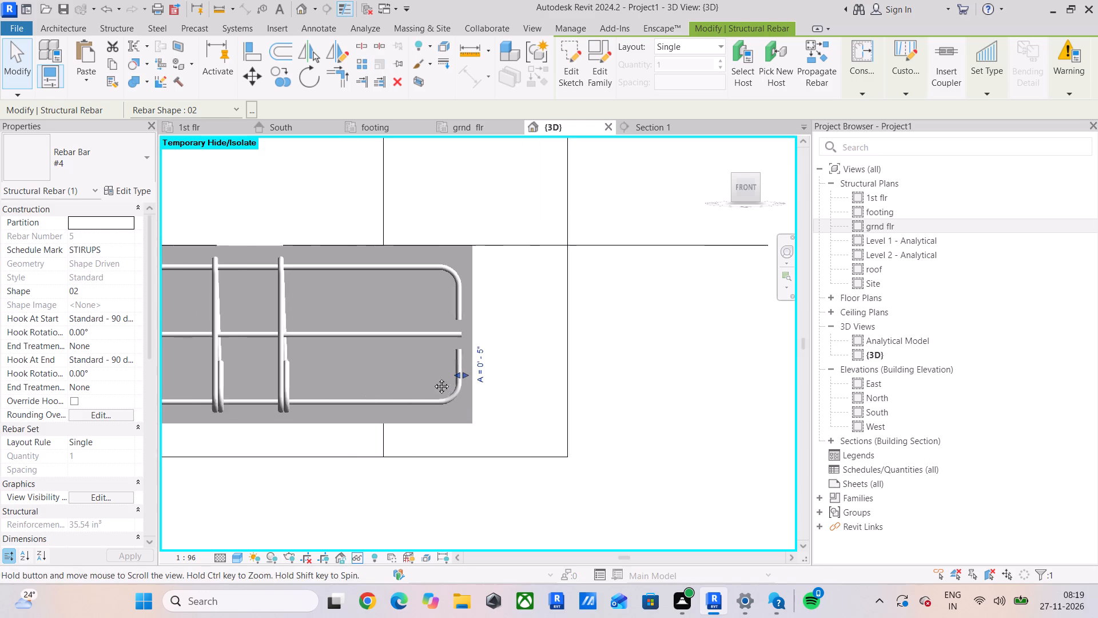
{"action": "middle_click_drag", "start_coordinate": [433, 378], "coordinate": [439, 374]}
{"action": "scroll", "coordinate": [376, 361], "scroll_direction": "down", "scroll_amount": 4}
{"action": "scroll", "coordinate": [367, 325], "scroll_direction": "up", "scroll_amount": 5}
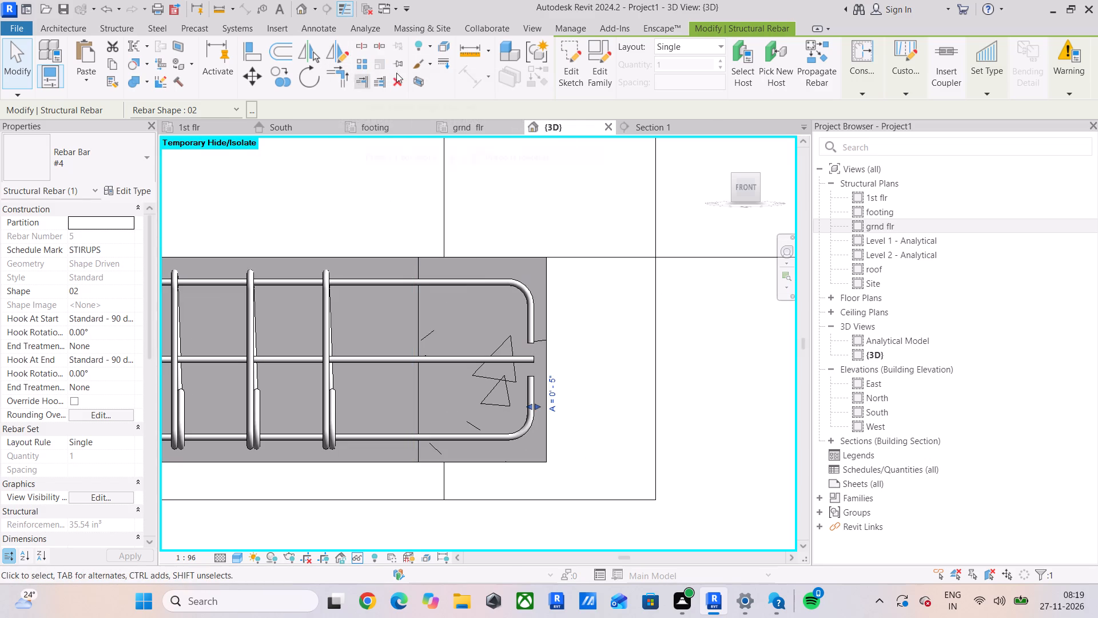
In the top view, stretch the section box's south face southward to include the south beam again.
{"action": "scroll", "coordinate": [413, 235], "scroll_direction": "down", "scroll_amount": 15}
{"action": "middle_click_drag", "start_coordinate": [419, 272], "coordinate": [606, 268]}
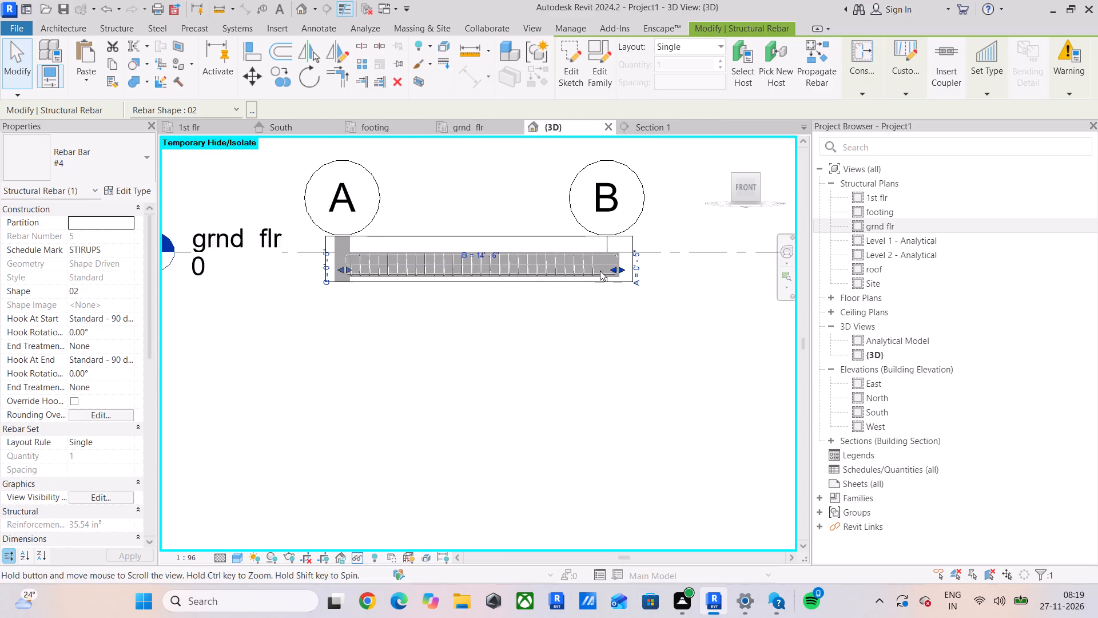
{"action": "middle_click_drag", "start_coordinate": [377, 281], "coordinate": [377, 496], "text": "shift"}
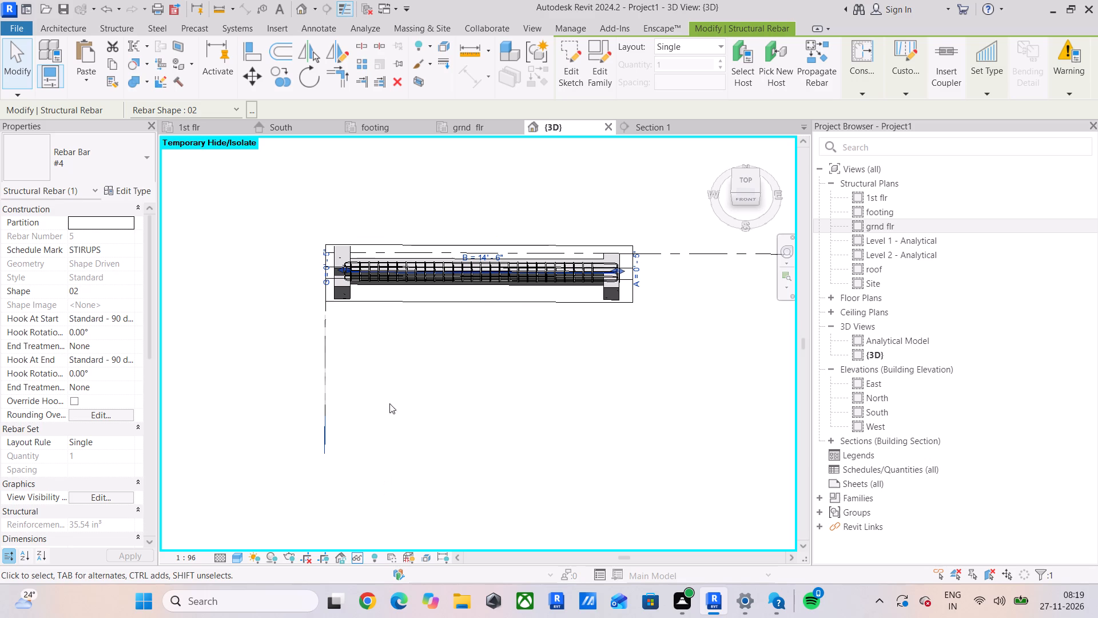
{"action": "left_click", "coordinate": [746, 180]}
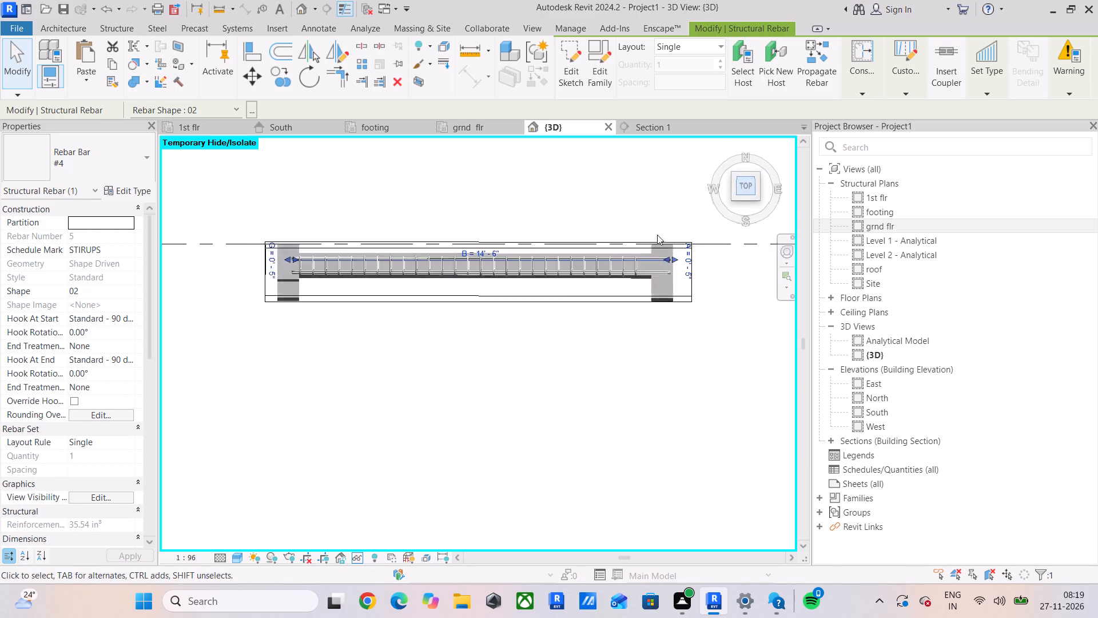
{"action": "left_click", "coordinate": [468, 389]}
{"action": "scroll", "coordinate": [467, 393], "scroll_direction": "down", "scroll_amount": 6}
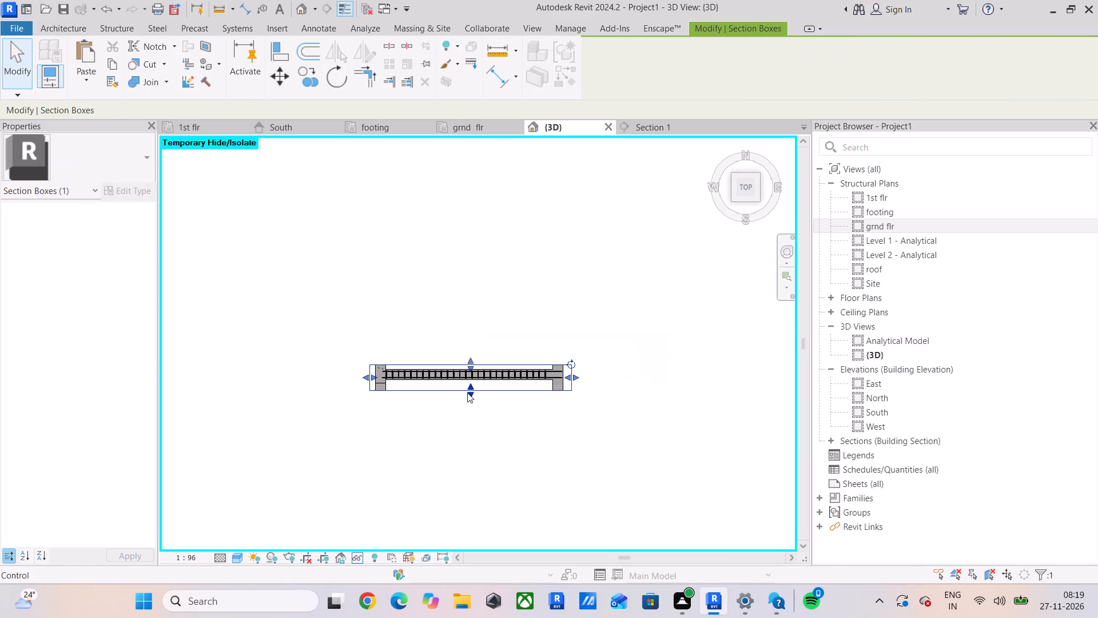
{"action": "left_click_drag", "start_coordinate": [467, 393], "coordinate": [469, 516]}
{"action": "middle_click_drag", "start_coordinate": [472, 451], "coordinate": [499, 203]}
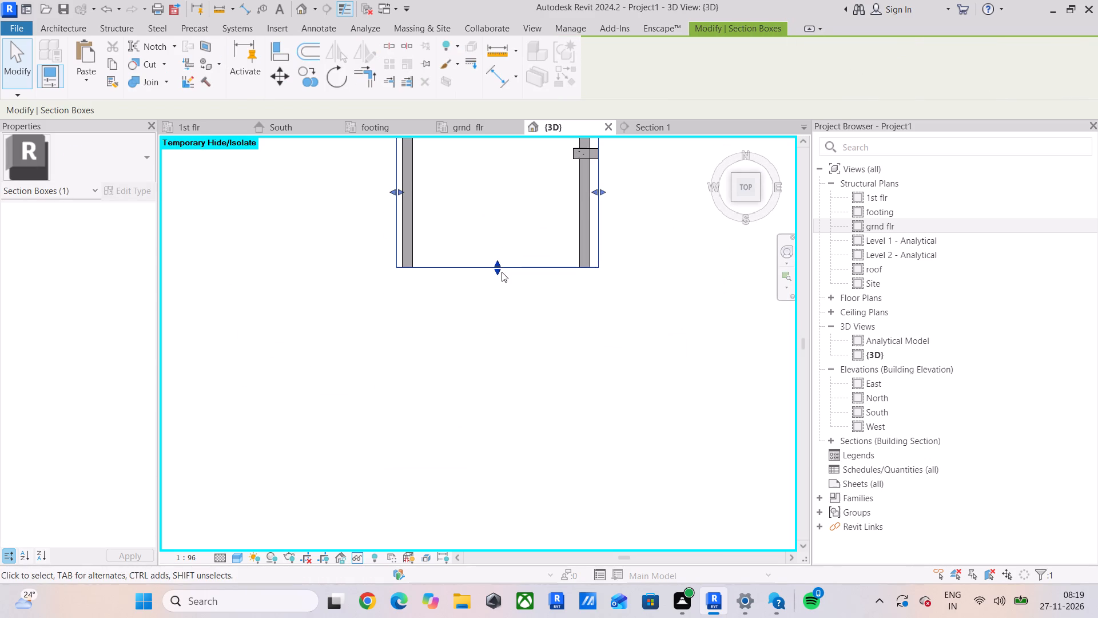
{"action": "left_click_drag", "start_coordinate": [501, 272], "coordinate": [498, 403]}
Align the west end of the north beam's north-side hooked top #4 bar with the south beam's hooked top bar.
{"action": "scroll", "coordinate": [408, 308], "scroll_direction": "up", "scroll_amount": 11}
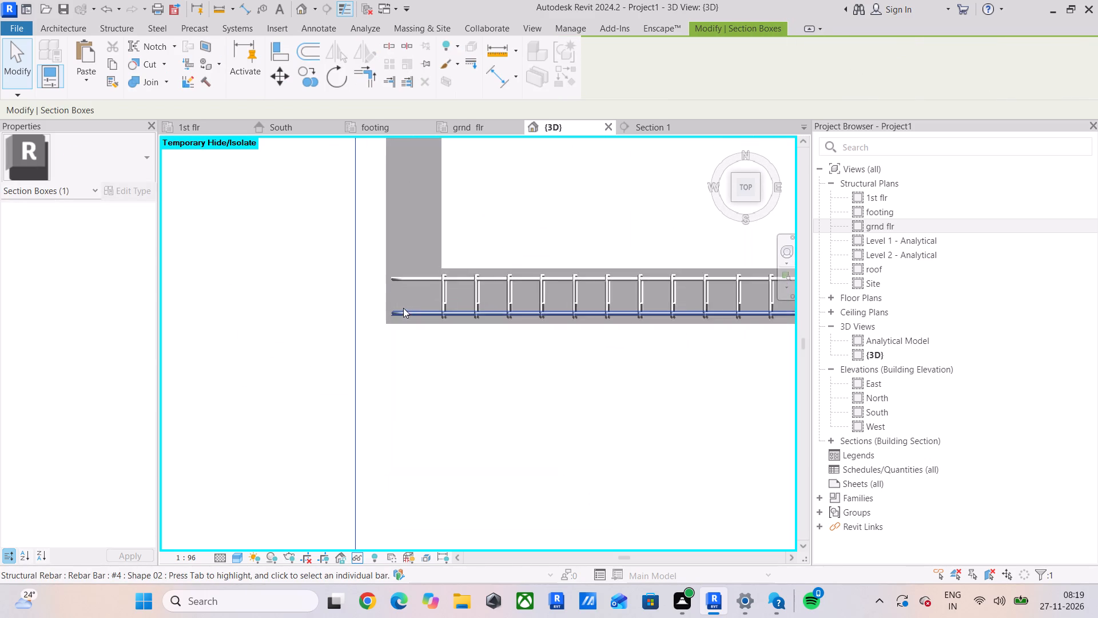
{"action": "scroll", "coordinate": [403, 308], "scroll_direction": "up", "scroll_amount": 6}
{"action": "middle_click_drag", "start_coordinate": [405, 298], "coordinate": [390, 395]}
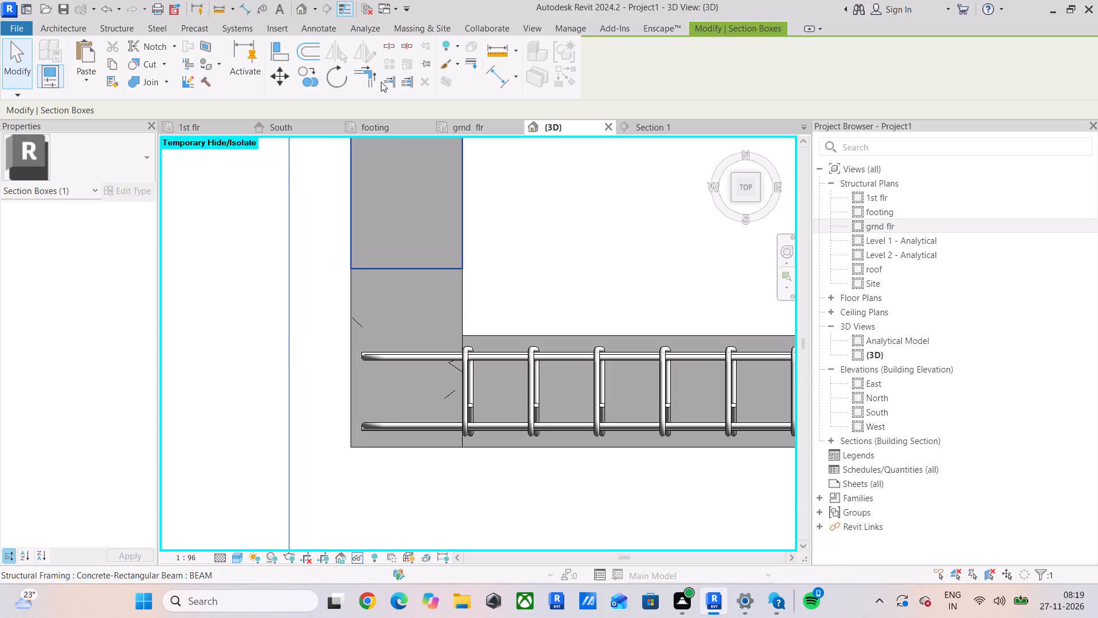
{"action": "left_click", "coordinate": [283, 49]}
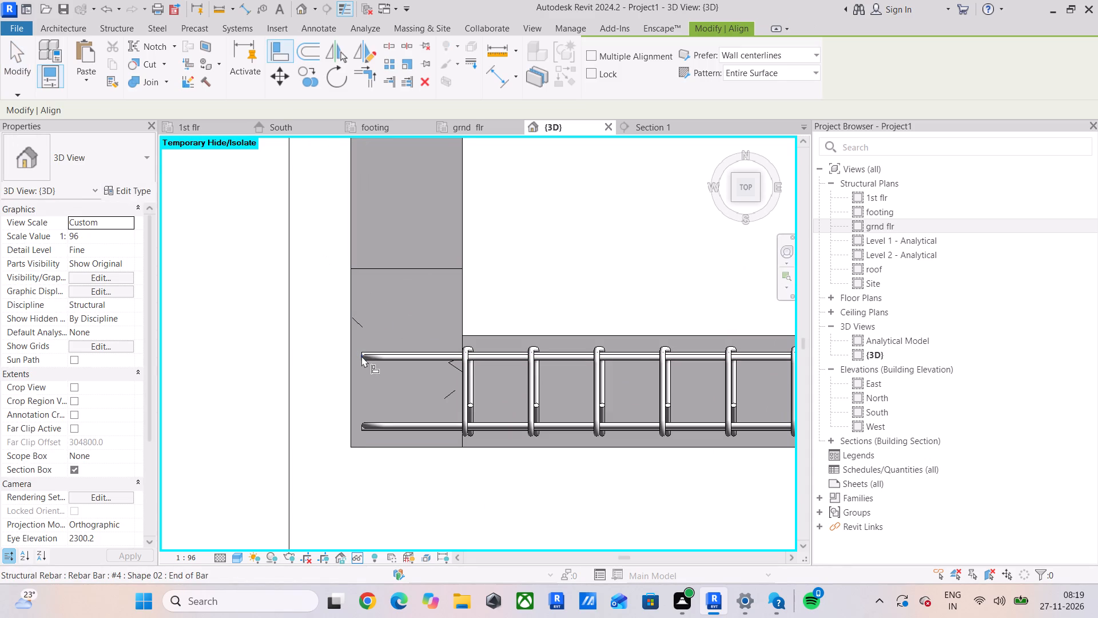
{"action": "scroll", "coordinate": [361, 356], "scroll_direction": "up", "scroll_amount": 11}
{"action": "left_click", "coordinate": [357, 358]}
{"action": "scroll", "coordinate": [381, 240], "scroll_direction": "down", "scroll_amount": 8}
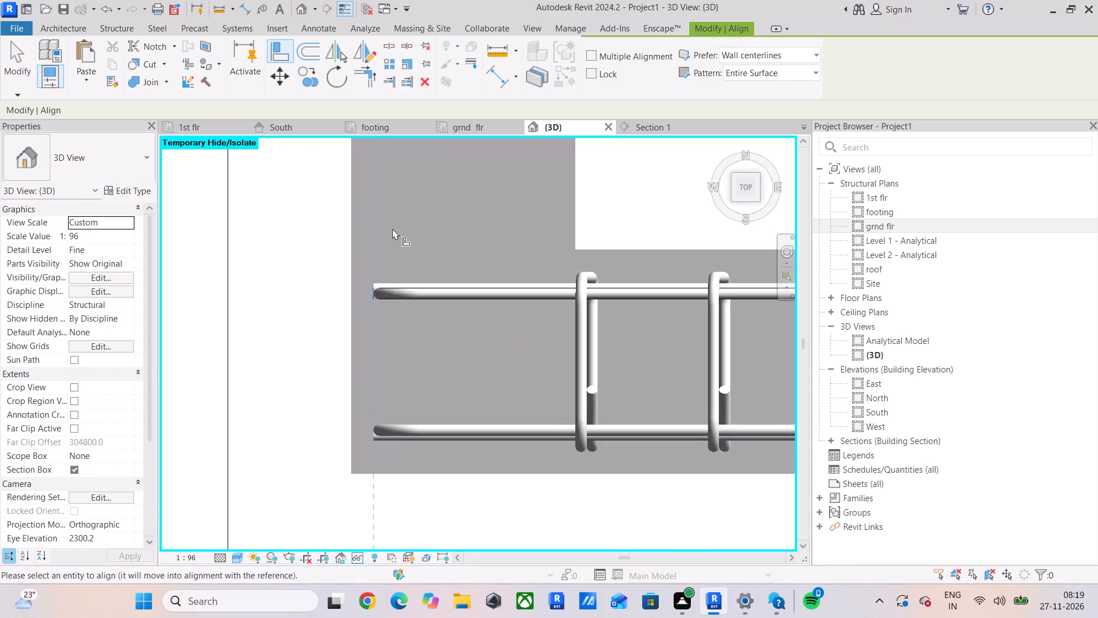
{"action": "scroll", "coordinate": [392, 228], "scroll_direction": "down", "scroll_amount": 5}
{"action": "middle_click_drag", "start_coordinate": [452, 195], "coordinate": [417, 617]}
{"action": "middle_click_drag", "start_coordinate": [401, 476], "coordinate": [401, 617]}
{"action": "middle_click", "coordinate": [441, 587]}
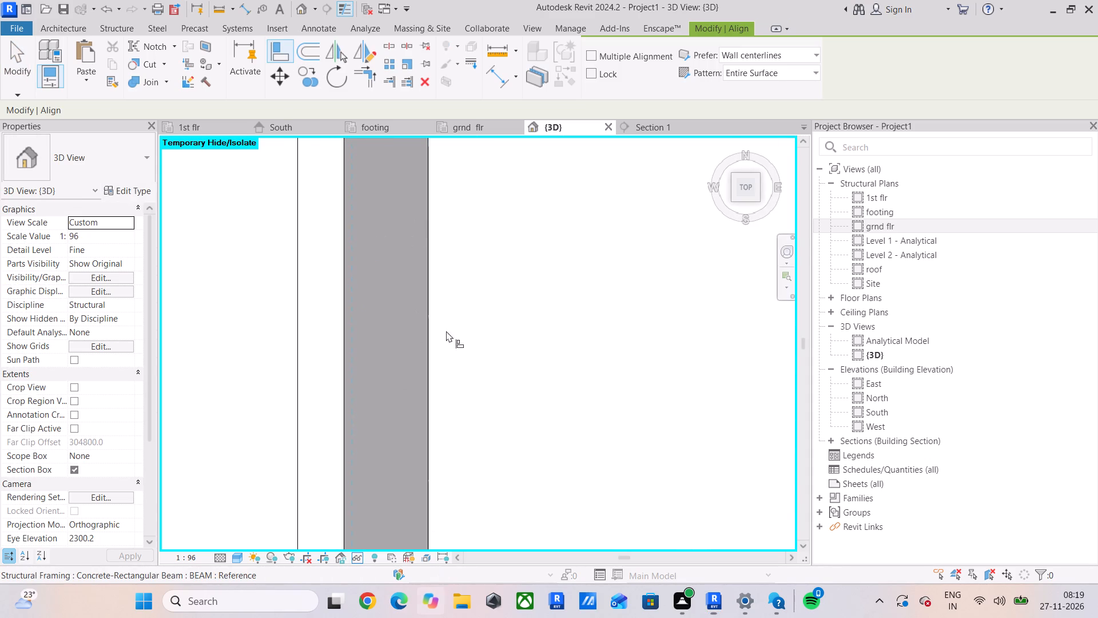
{"action": "scroll", "coordinate": [446, 192], "scroll_direction": "down", "scroll_amount": 5}
{"action": "middle_click_drag", "start_coordinate": [446, 192], "coordinate": [441, 568]}
{"action": "middle_click_drag", "start_coordinate": [421, 328], "coordinate": [428, 595]}
{"action": "scroll", "coordinate": [454, 275], "scroll_direction": "down", "scroll_amount": 4}
{"action": "scroll", "coordinate": [522, 247], "scroll_direction": "down", "scroll_amount": 2}
{"action": "scroll", "coordinate": [480, 189], "scroll_direction": "up", "scroll_amount": 6}
{"action": "middle_click_drag", "start_coordinate": [479, 188], "coordinate": [468, 462]}
{"action": "scroll", "coordinate": [417, 426], "scroll_direction": "up", "scroll_amount": 11}
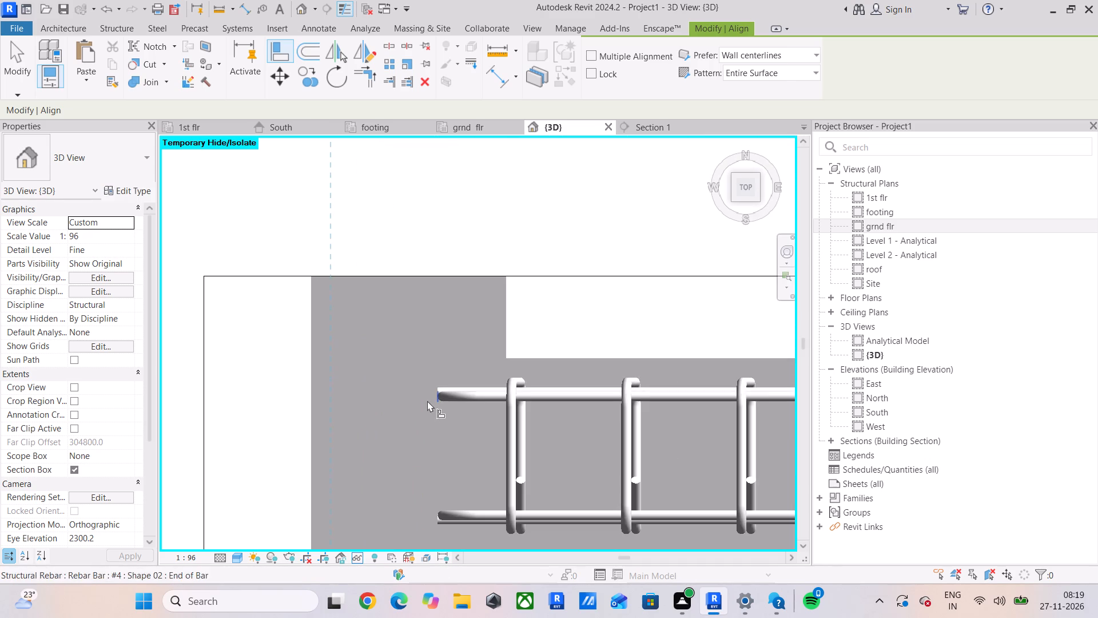
{"action": "left_click", "coordinate": [435, 394]}
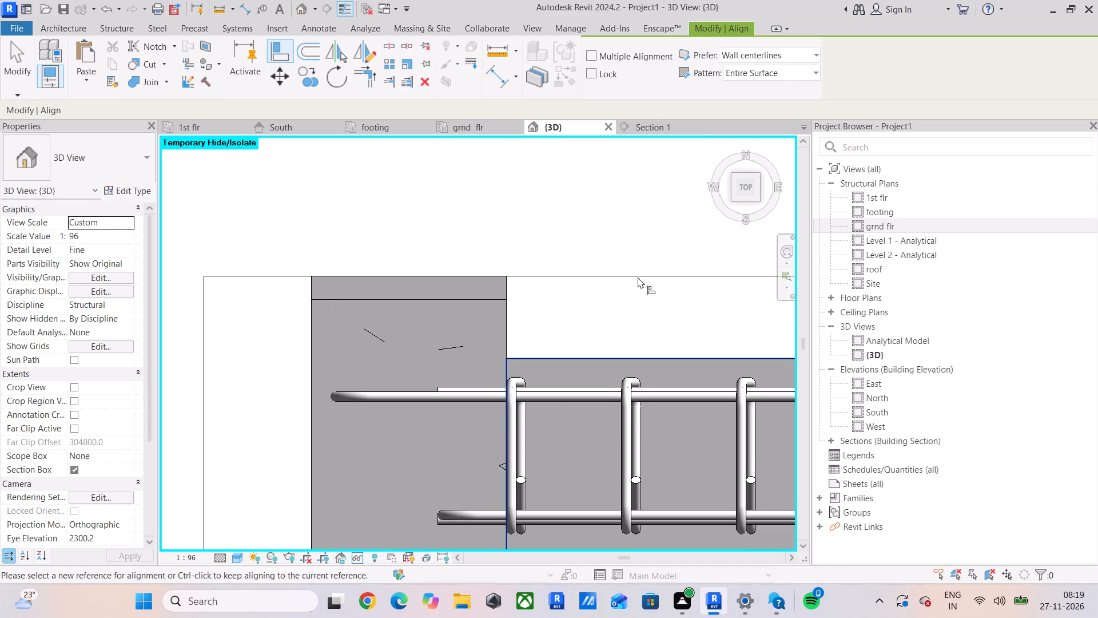
{"action": "key", "text": "Escape"}
{"action": "key", "text": "Escape"}
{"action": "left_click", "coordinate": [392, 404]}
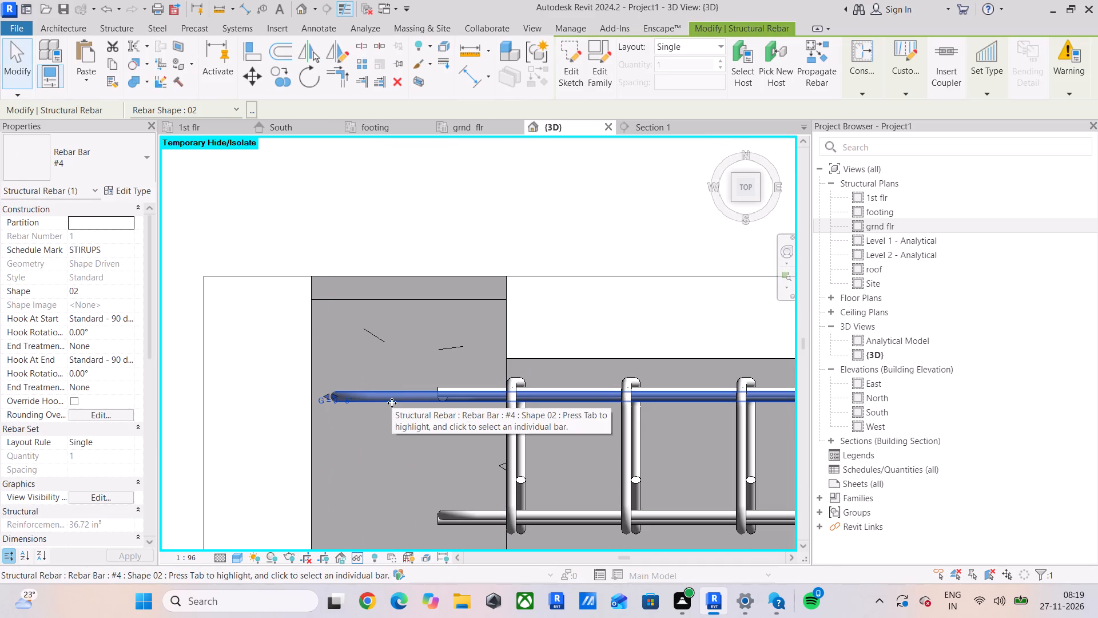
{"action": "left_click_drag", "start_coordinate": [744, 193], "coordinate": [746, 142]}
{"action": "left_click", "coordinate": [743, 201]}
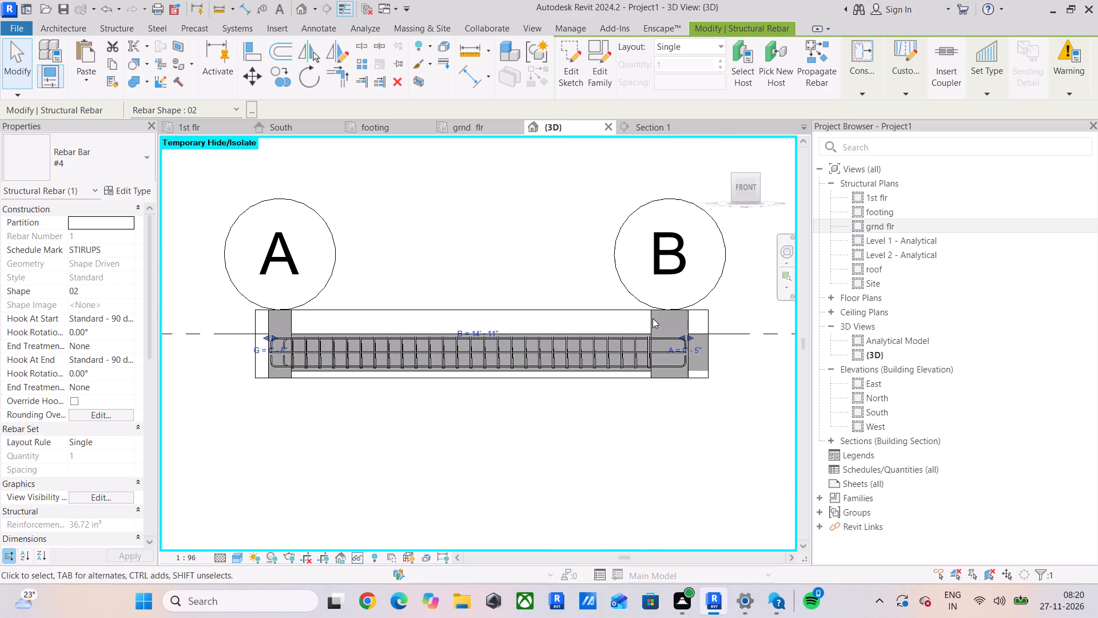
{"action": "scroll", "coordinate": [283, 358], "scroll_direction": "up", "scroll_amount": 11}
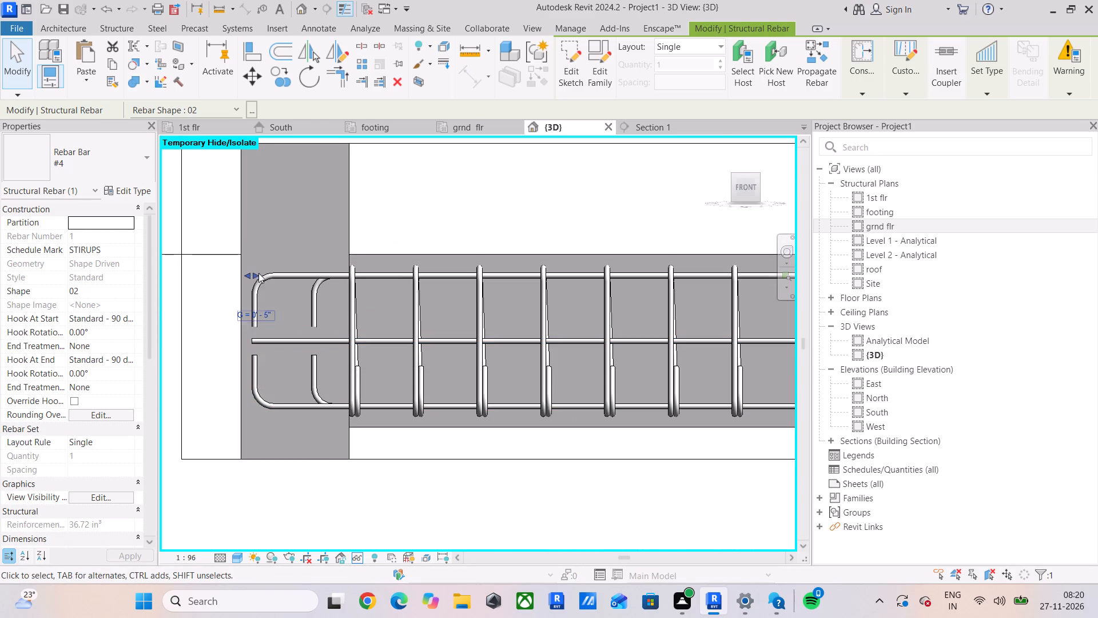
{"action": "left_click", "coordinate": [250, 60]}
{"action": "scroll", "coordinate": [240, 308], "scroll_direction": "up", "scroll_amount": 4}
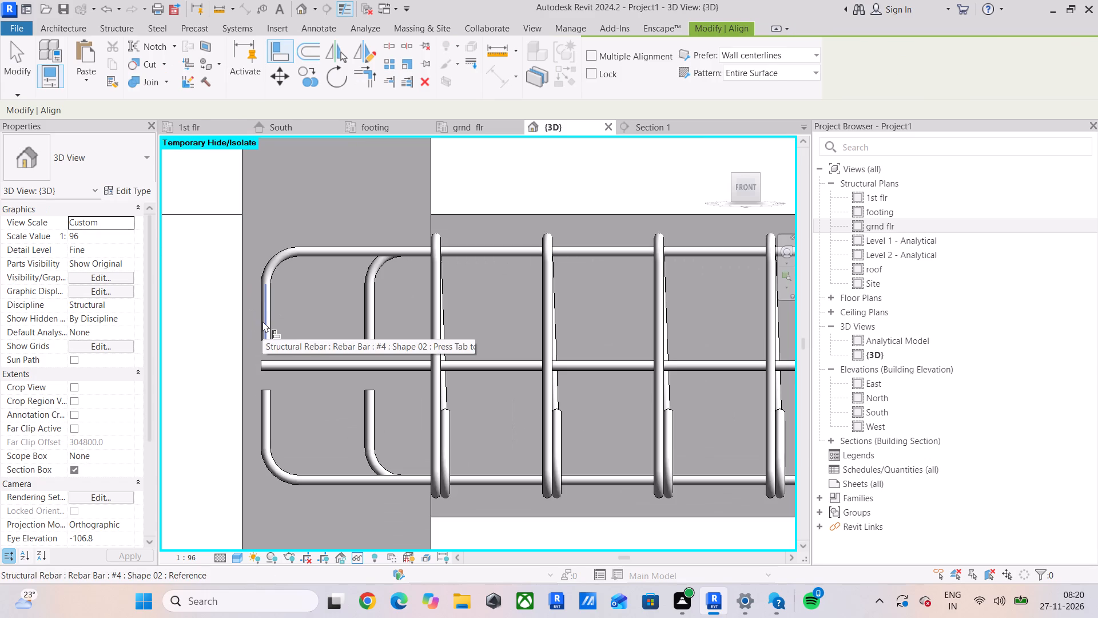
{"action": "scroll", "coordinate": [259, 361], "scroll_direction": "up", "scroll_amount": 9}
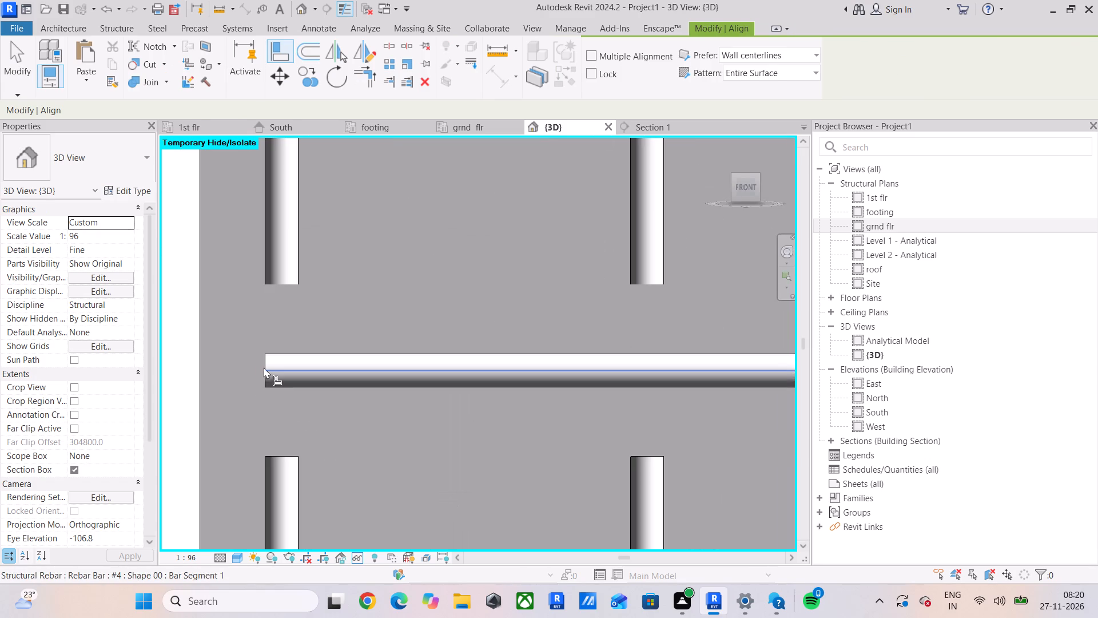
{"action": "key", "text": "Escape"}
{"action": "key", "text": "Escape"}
In the front view, extend the west end of the north beam's remaining shorter hooked top #4 bar to match the longer bars.
{"action": "left_click", "coordinate": [669, 247]}
{"action": "scroll", "coordinate": [635, 235], "scroll_direction": "down", "scroll_amount": 5}
{"action": "middle_click_drag", "start_coordinate": [635, 244], "coordinate": [637, 417]}
{"action": "left_click_drag", "start_coordinate": [631, 271], "coordinate": [476, 272]}
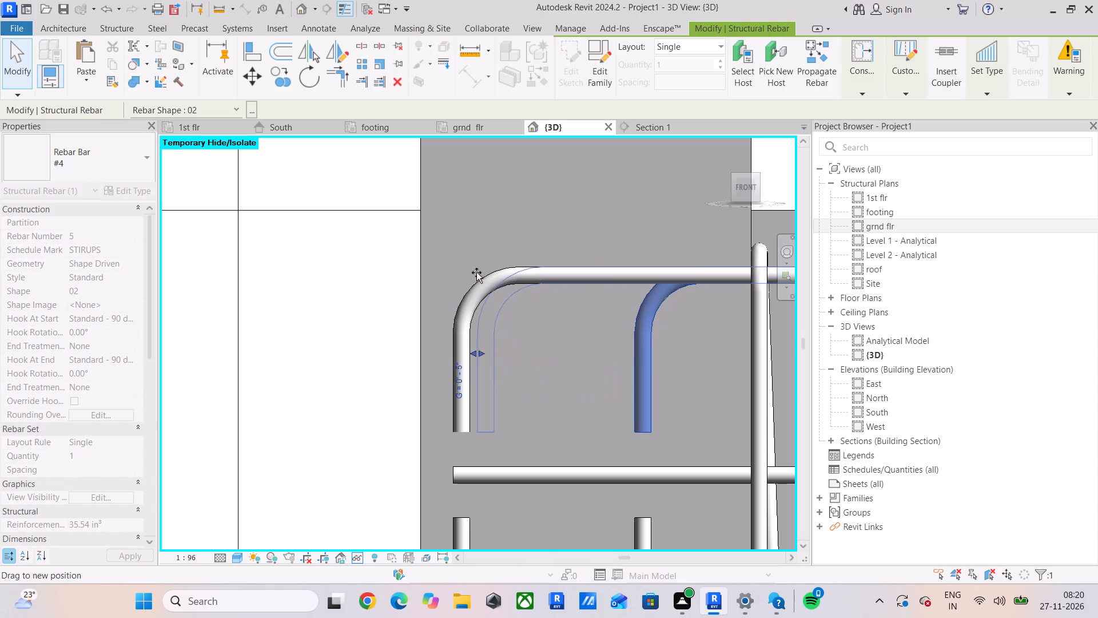
{"action": "left_click_drag", "start_coordinate": [476, 272], "coordinate": [457, 274]}
{"action": "scroll", "coordinate": [526, 350], "scroll_direction": "down", "scroll_amount": 5}
{"action": "middle_click_drag", "start_coordinate": [526, 350], "coordinate": [486, 221]}
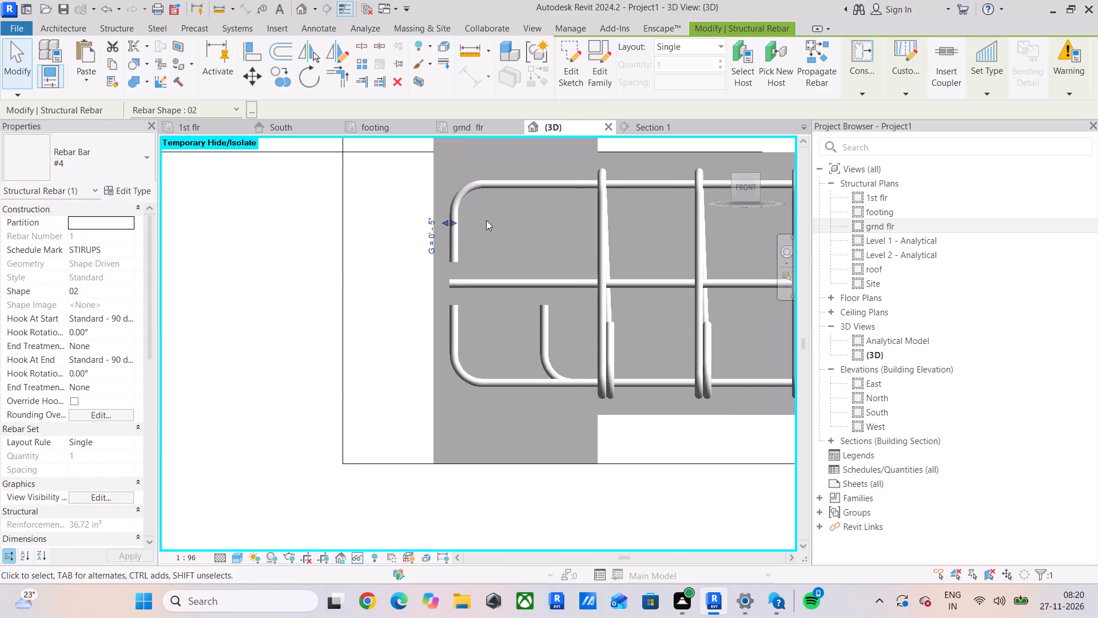
Extend the west end of a shorter hooked bottom #4 bar in the north beam to line up with the longer bars.
{"action": "left_click", "coordinate": [544, 330]}
{"action": "left_click_drag", "start_coordinate": [535, 384], "coordinate": [455, 389]}
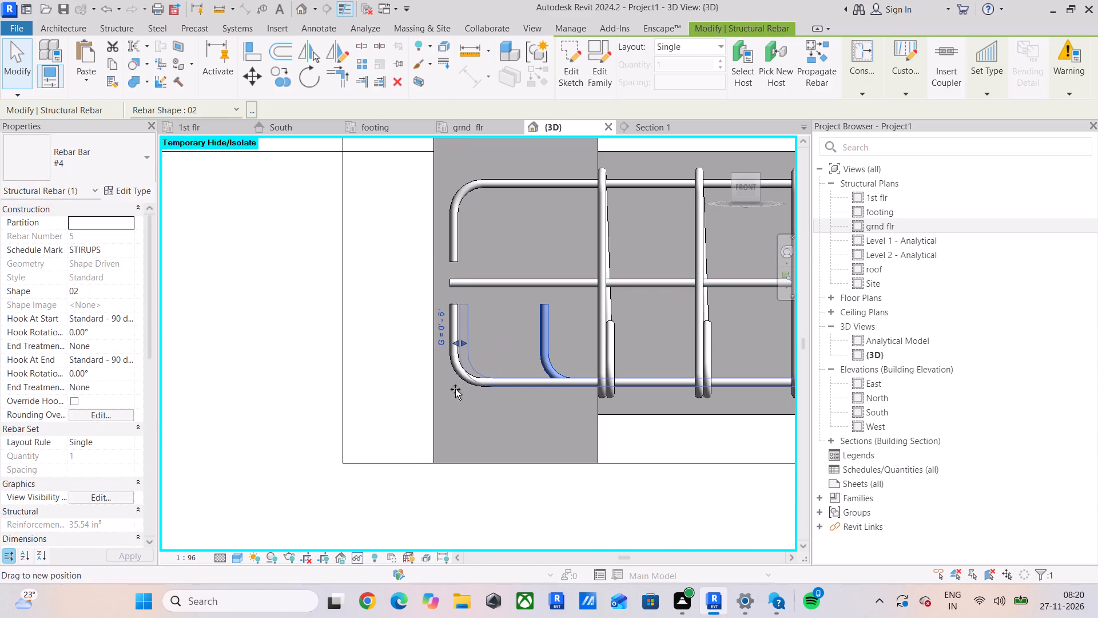
{"action": "left_click_drag", "start_coordinate": [455, 389], "coordinate": [447, 389]}
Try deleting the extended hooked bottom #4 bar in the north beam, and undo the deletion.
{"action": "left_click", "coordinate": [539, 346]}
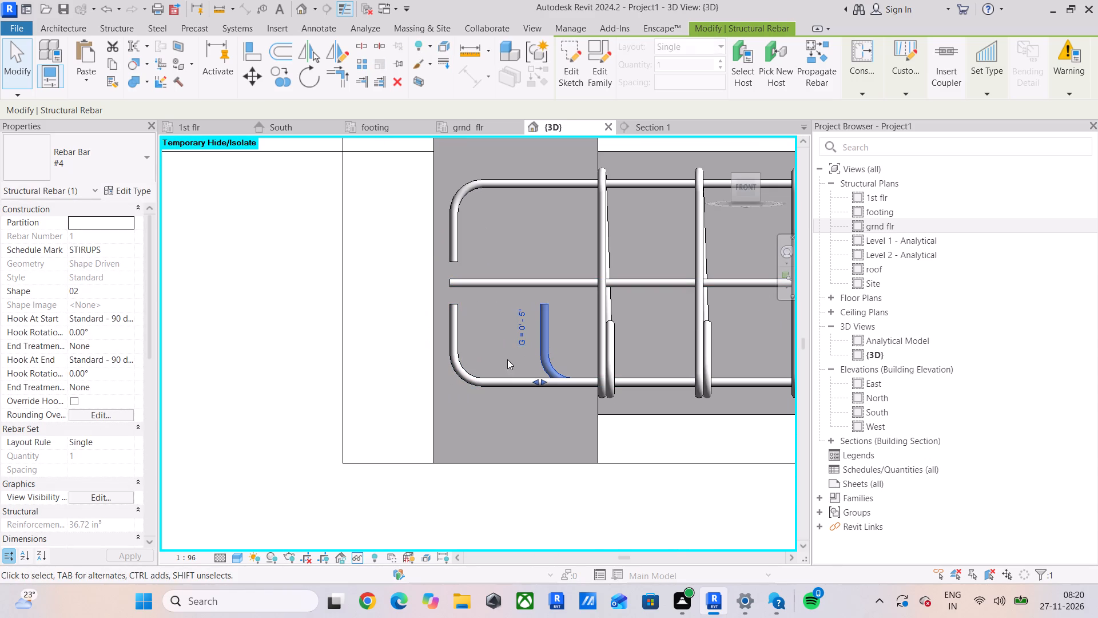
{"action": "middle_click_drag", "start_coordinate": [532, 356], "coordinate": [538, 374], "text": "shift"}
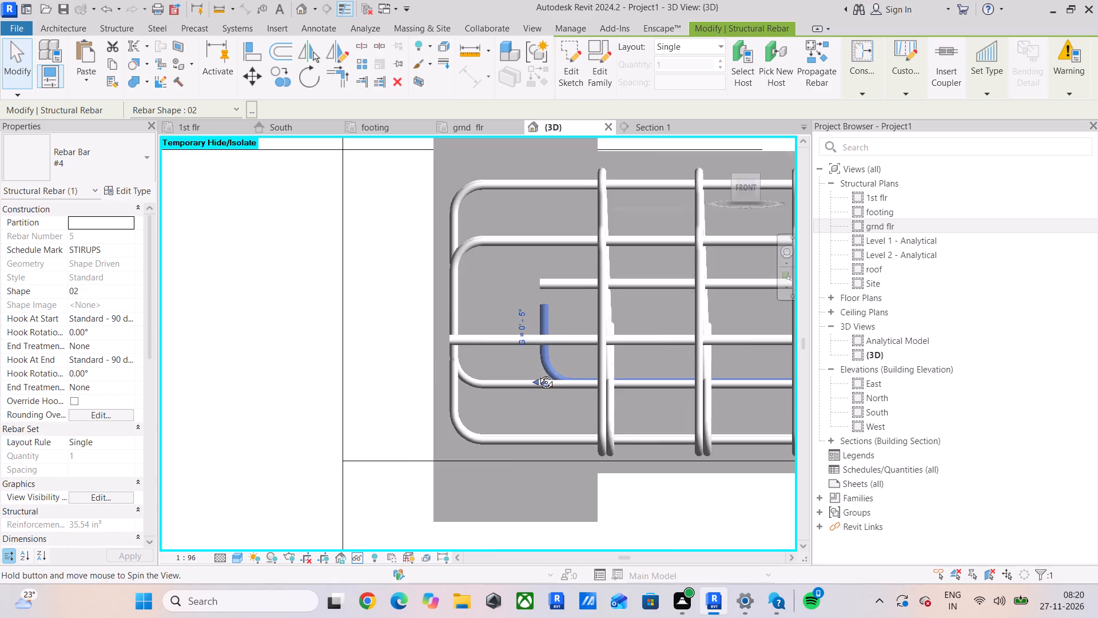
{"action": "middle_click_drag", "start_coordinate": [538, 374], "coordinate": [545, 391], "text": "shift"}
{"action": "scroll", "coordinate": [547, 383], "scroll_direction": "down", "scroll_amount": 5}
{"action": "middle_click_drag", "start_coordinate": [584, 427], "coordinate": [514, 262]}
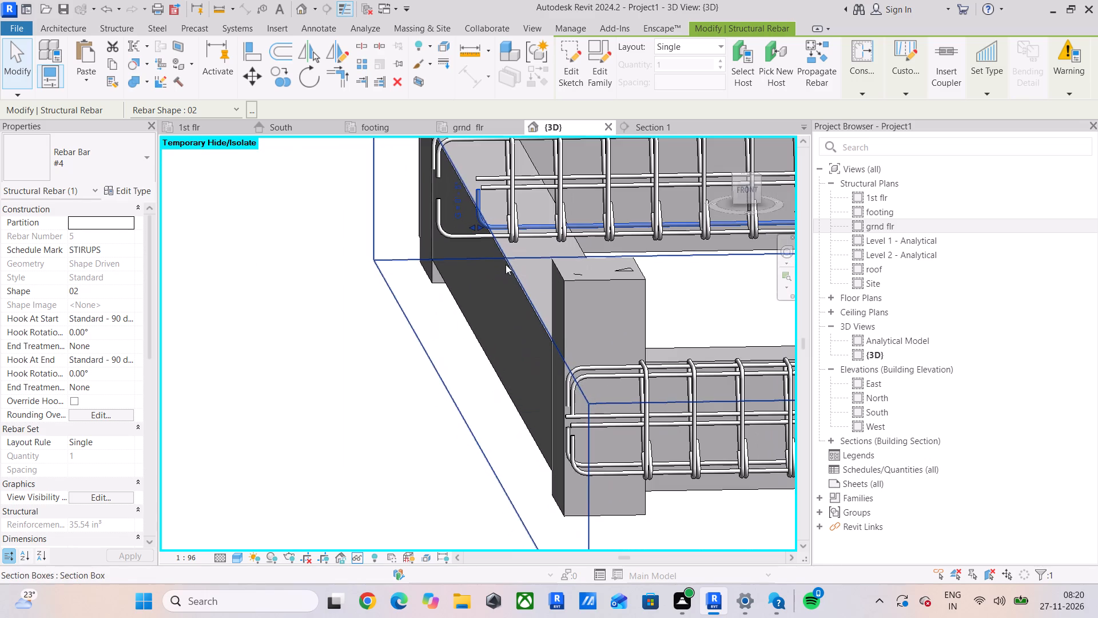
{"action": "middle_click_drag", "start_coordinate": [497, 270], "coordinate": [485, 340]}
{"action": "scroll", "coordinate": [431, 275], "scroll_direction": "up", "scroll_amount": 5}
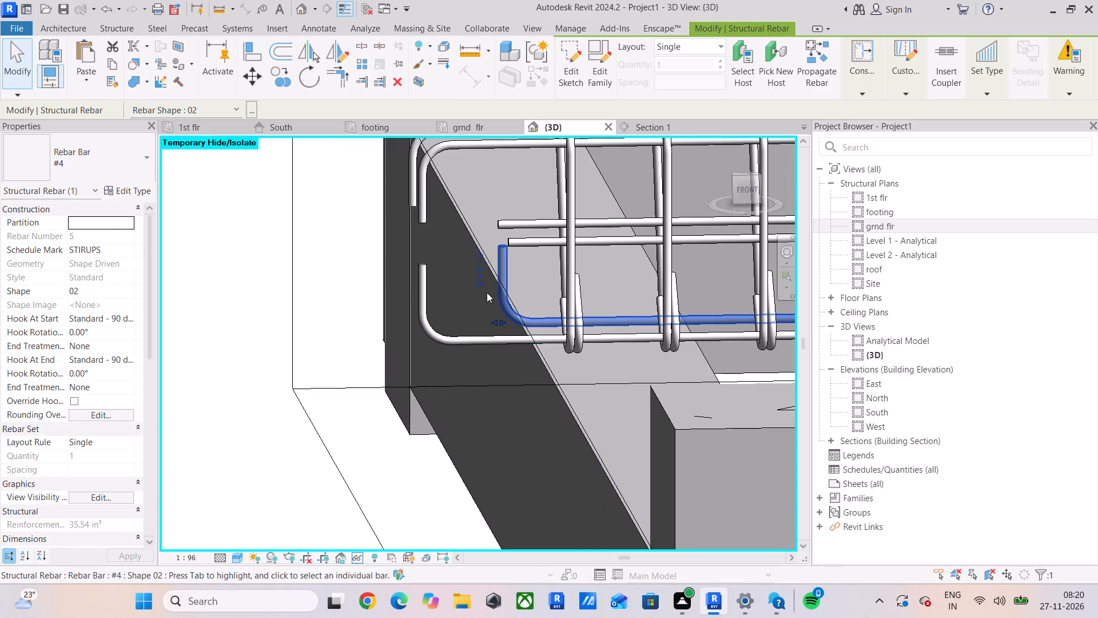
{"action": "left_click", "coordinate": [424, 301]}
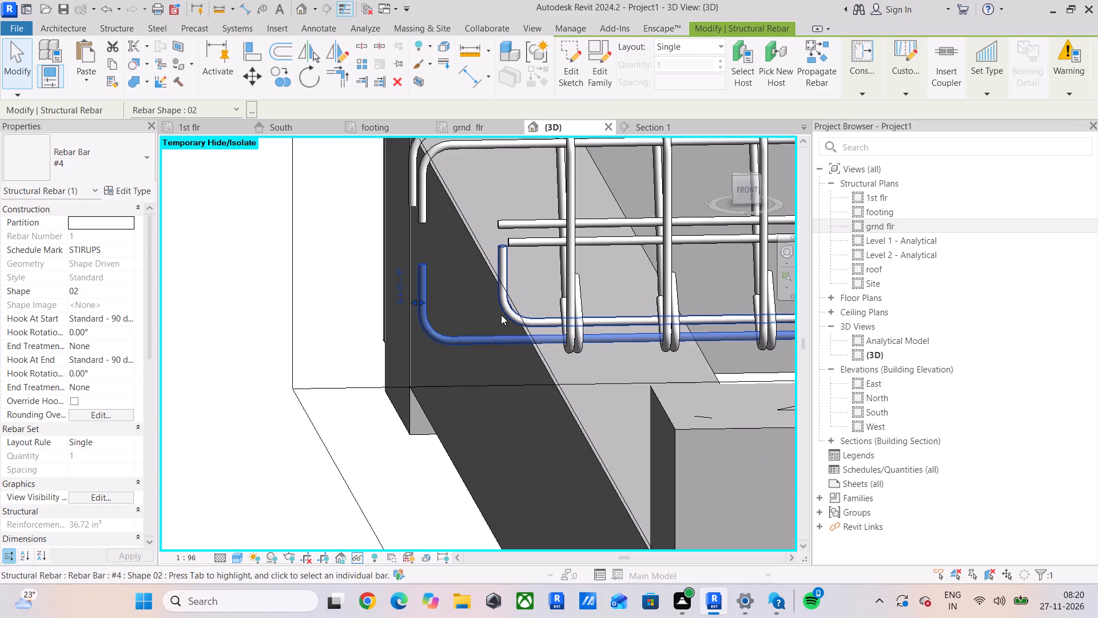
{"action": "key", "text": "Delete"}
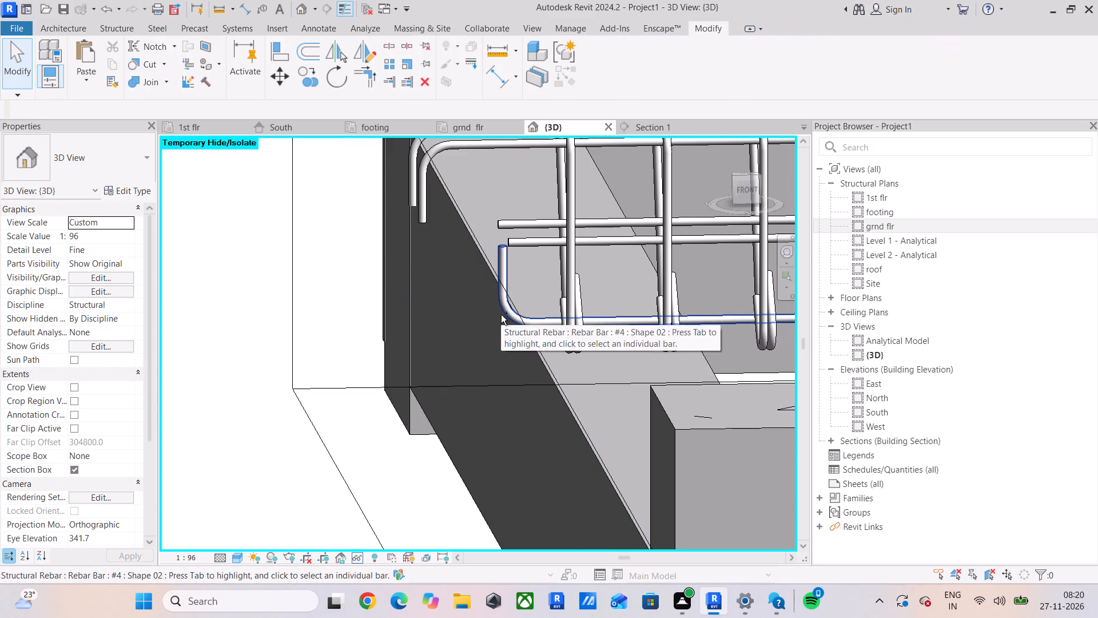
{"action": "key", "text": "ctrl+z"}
Delete the shorter hooked bottom #4 bar on the north side of the north beam.
{"action": "left_click", "coordinate": [434, 339]}
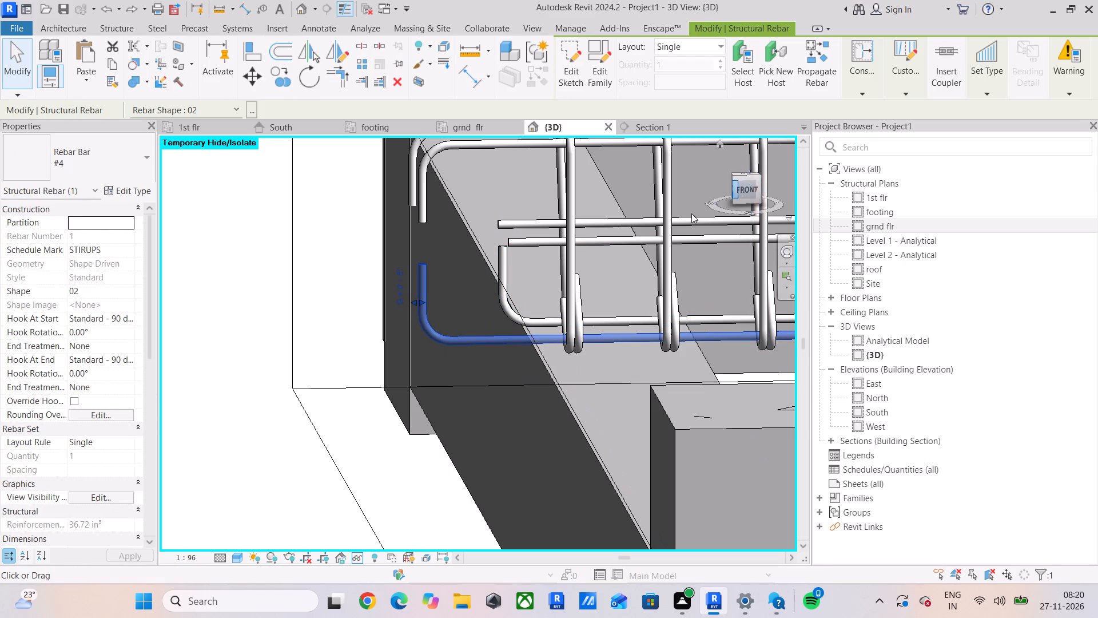
{"action": "left_click", "coordinate": [500, 262]}
{"action": "key", "text": "Page_Up"}
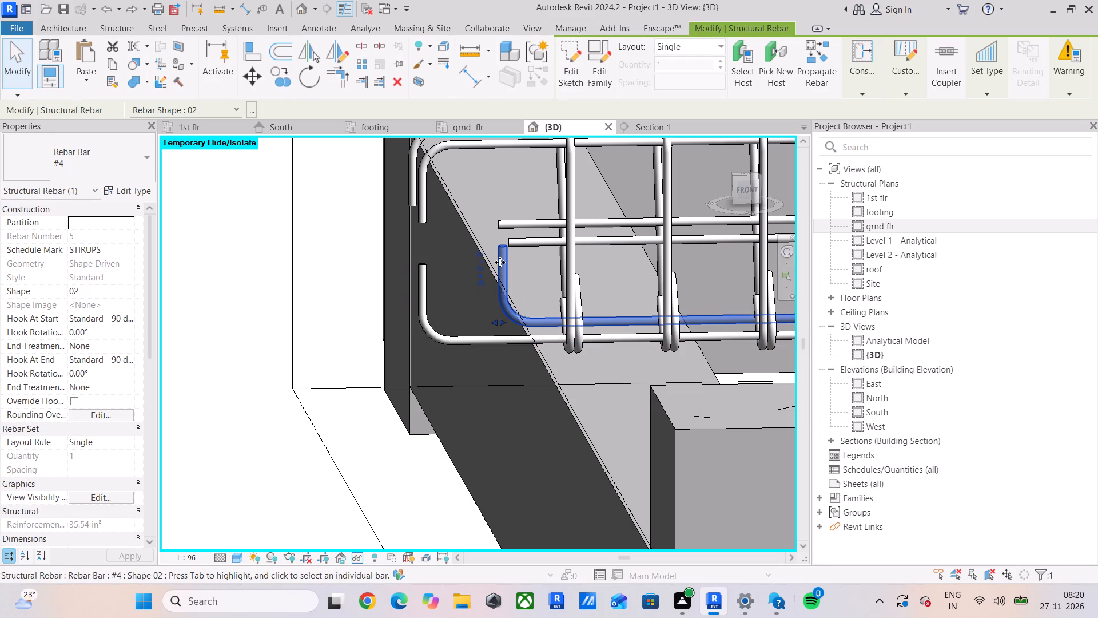
{"action": "key", "text": "Delete"}
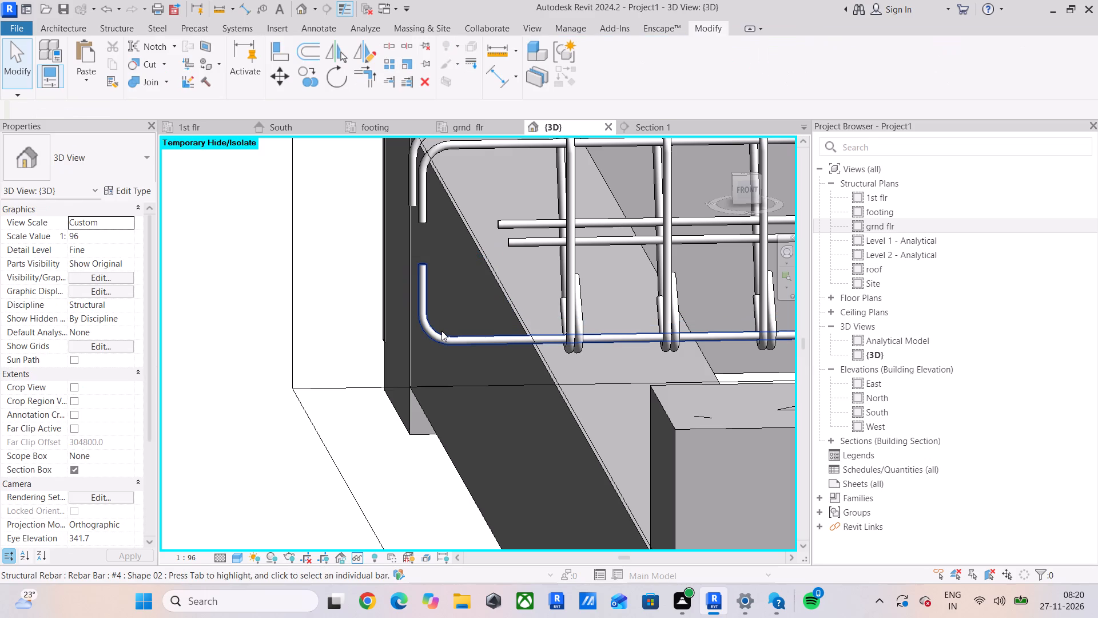
In the top view, mirror a copy of the north beam's remaining hooked bottom #4 bar about an axis drawn along the beam's centreline.
{"action": "left_click_drag", "start_coordinate": [752, 184], "coordinate": [750, 211]}
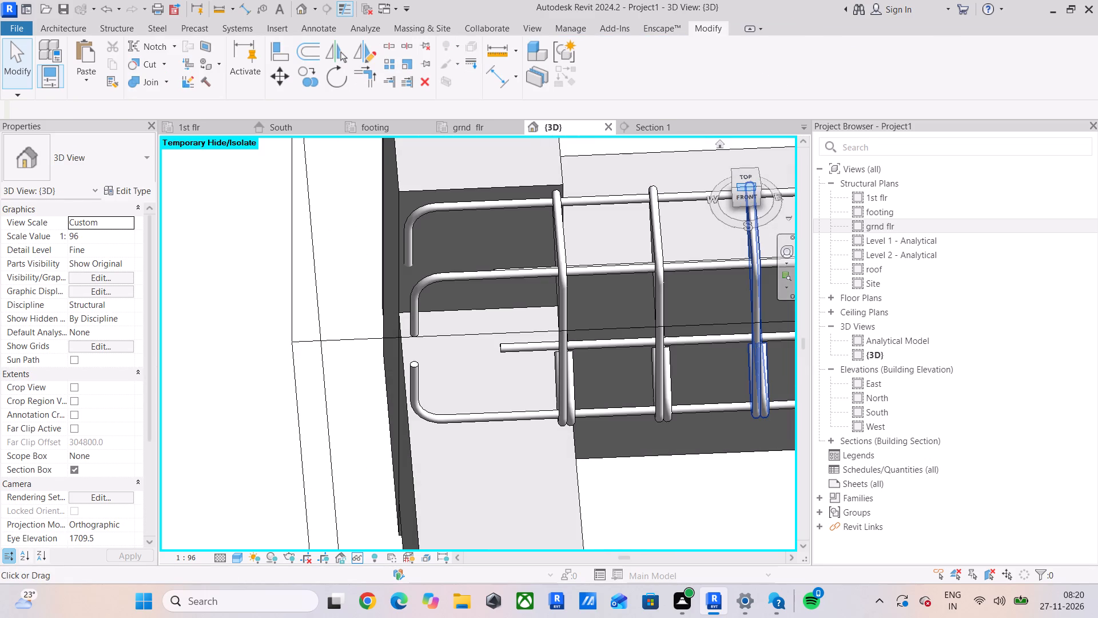
{"action": "left_click", "coordinate": [506, 416]}
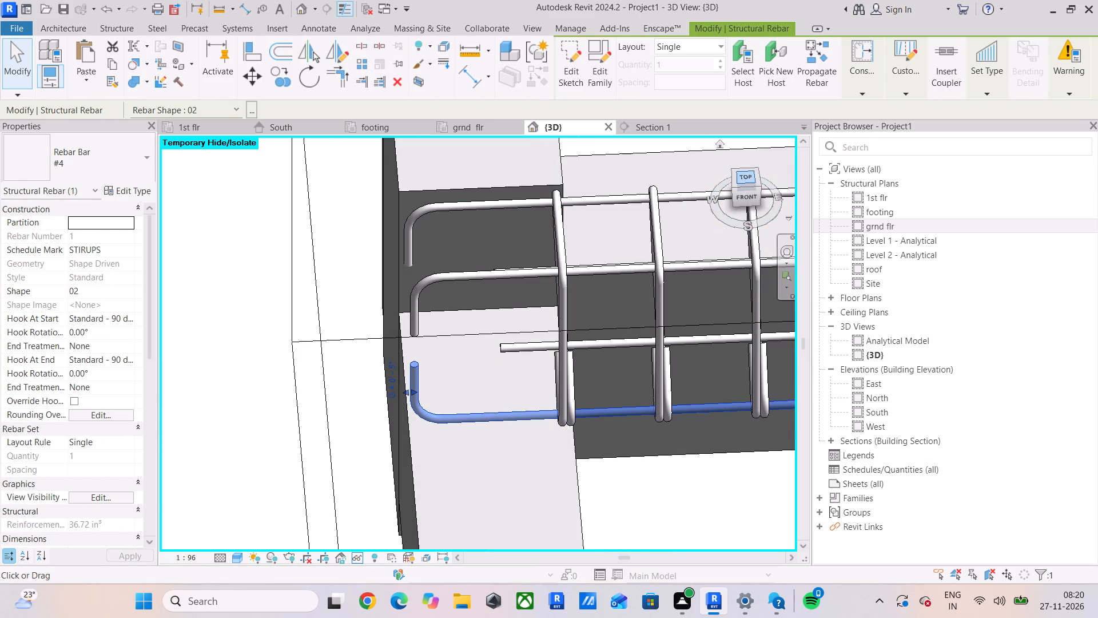
{"action": "left_click", "coordinate": [742, 175]}
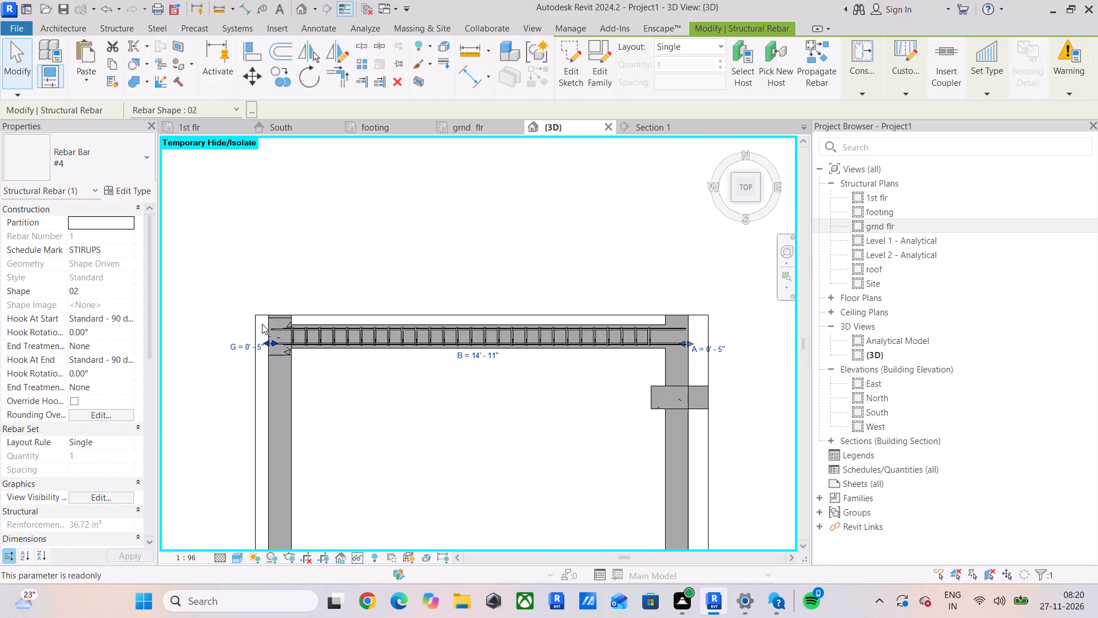
{"action": "left_click", "coordinate": [331, 50]}
{"action": "scroll", "coordinate": [288, 316], "scroll_direction": "up", "scroll_amount": 9}
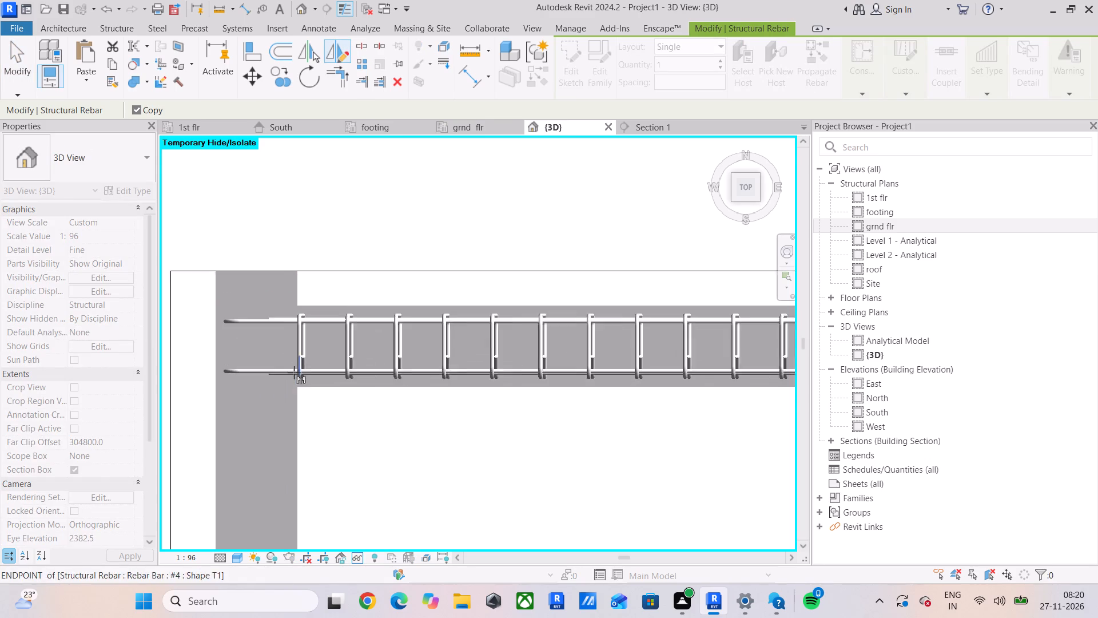
{"action": "scroll", "coordinate": [294, 373], "scroll_direction": "up", "scroll_amount": 1}
{"action": "left_click", "coordinate": [323, 339]}
{"action": "left_click", "coordinate": [338, 340]}
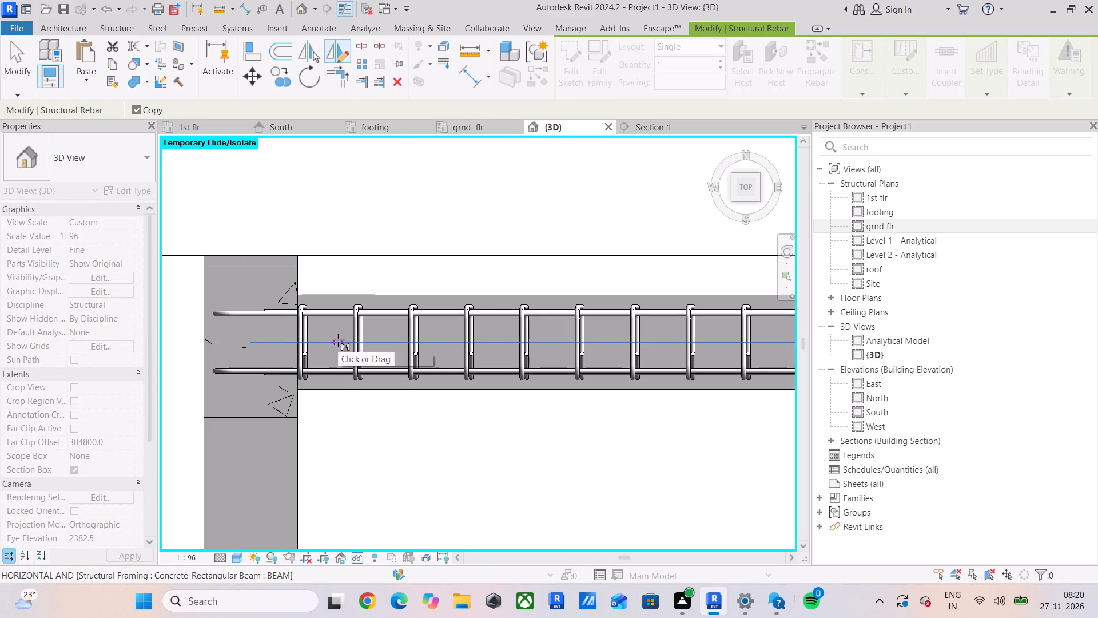
Replace the north beam's south-side hooked top #4 bar with a copy of the north-side one mirrored about the beam's centreline.
{"action": "left_click", "coordinate": [233, 370]}
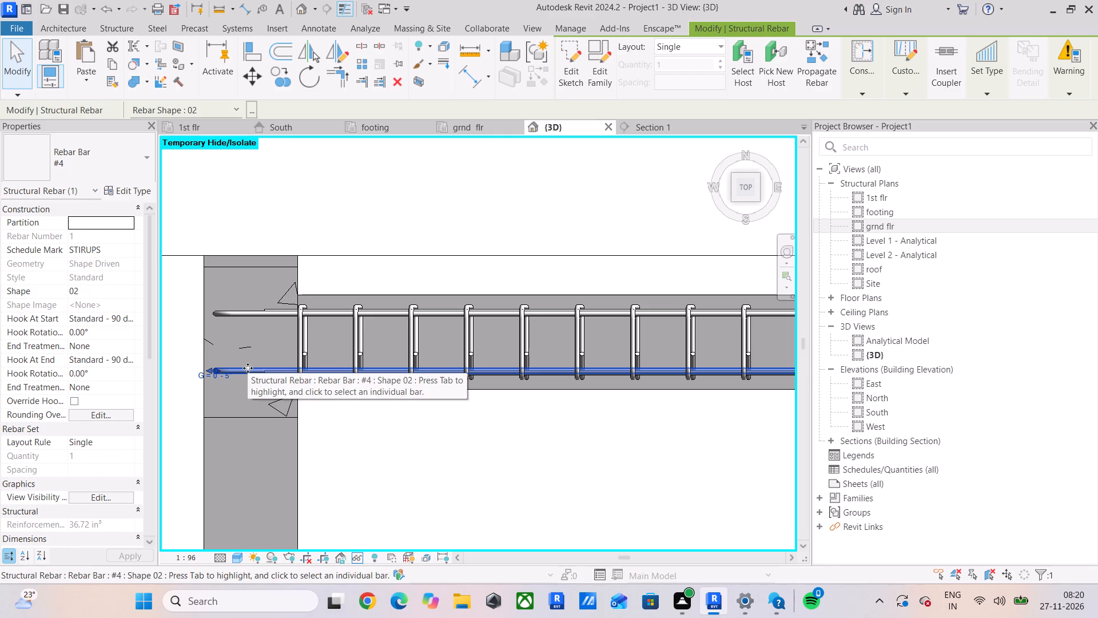
{"action": "key", "text": "Delete"}
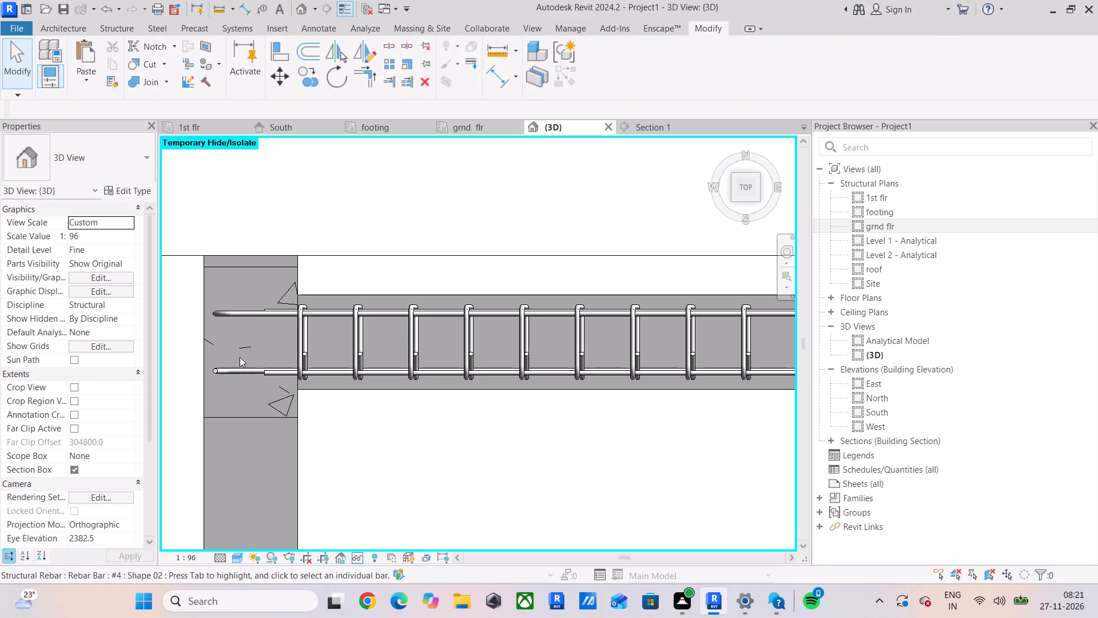
{"action": "left_click", "coordinate": [236, 316]}
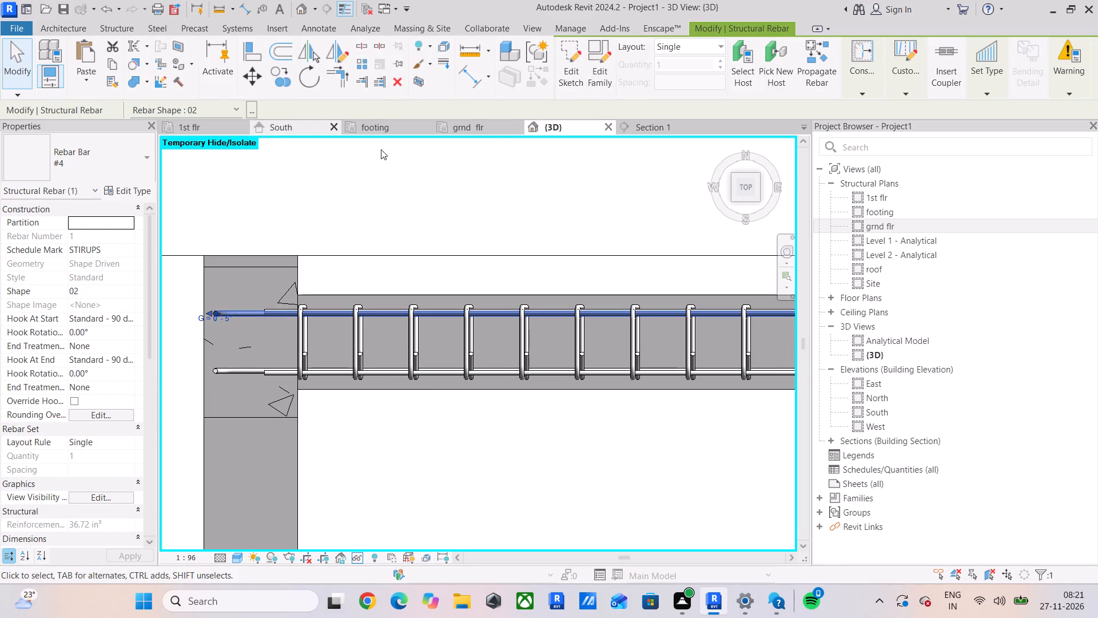
{"action": "left_click", "coordinate": [328, 54]}
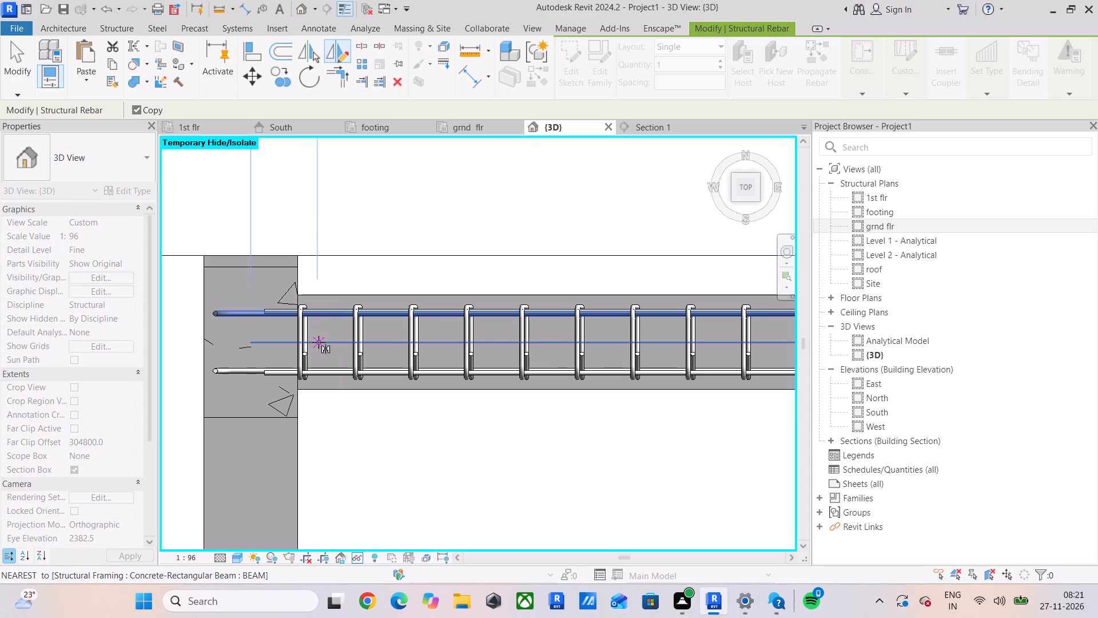
{"action": "left_click", "coordinate": [319, 342]}
{"action": "left_click", "coordinate": [337, 344]}
{"action": "key", "text": "Escape"}
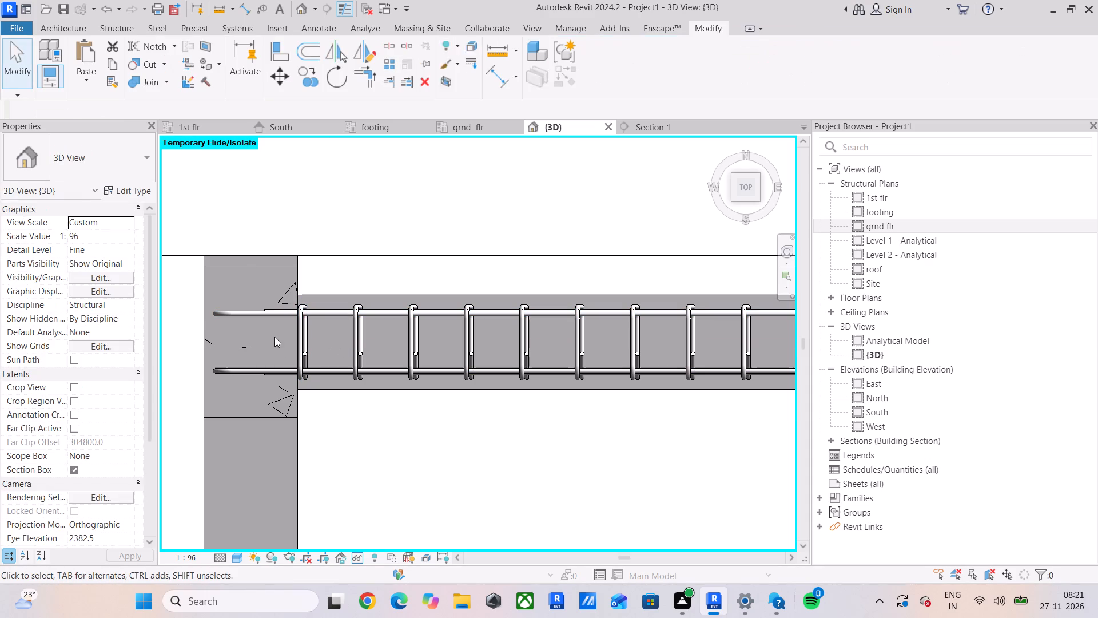
Delete the hooked top #4 bar on the north side of the north beam.
{"action": "left_click", "coordinate": [269, 319]}
{"action": "key", "text": "Delete"}
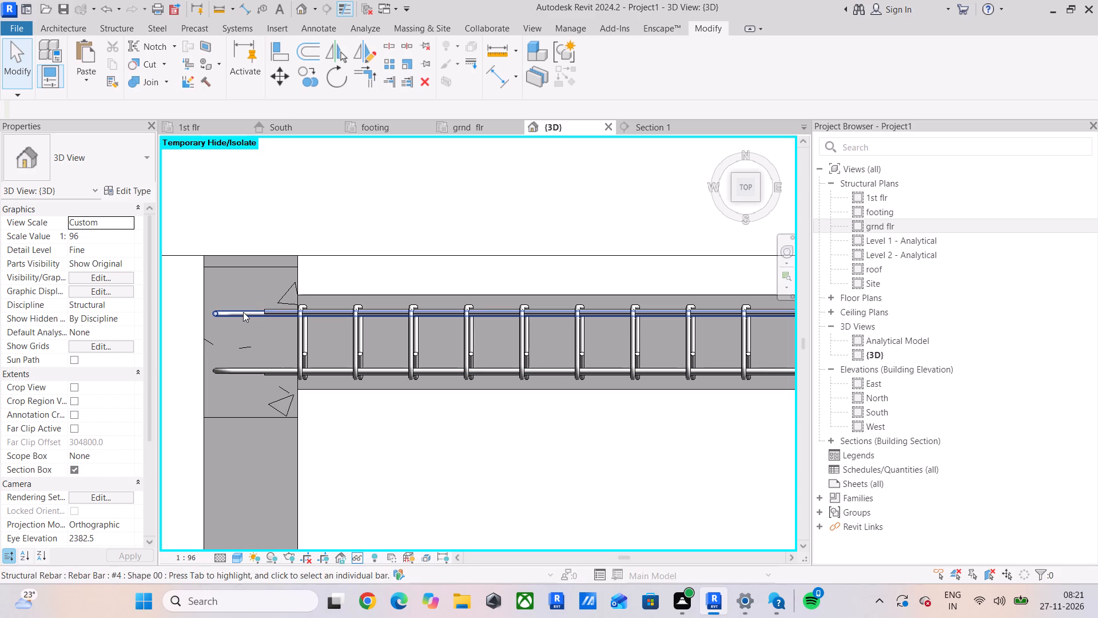
Delete the hooked bottom #4 bar on the south side of the north beam.
{"action": "middle_click_drag", "start_coordinate": [235, 385], "coordinate": [234, 346], "text": "shift"}
{"action": "left_click", "coordinate": [246, 366]}
{"action": "key", "text": "Delete"}
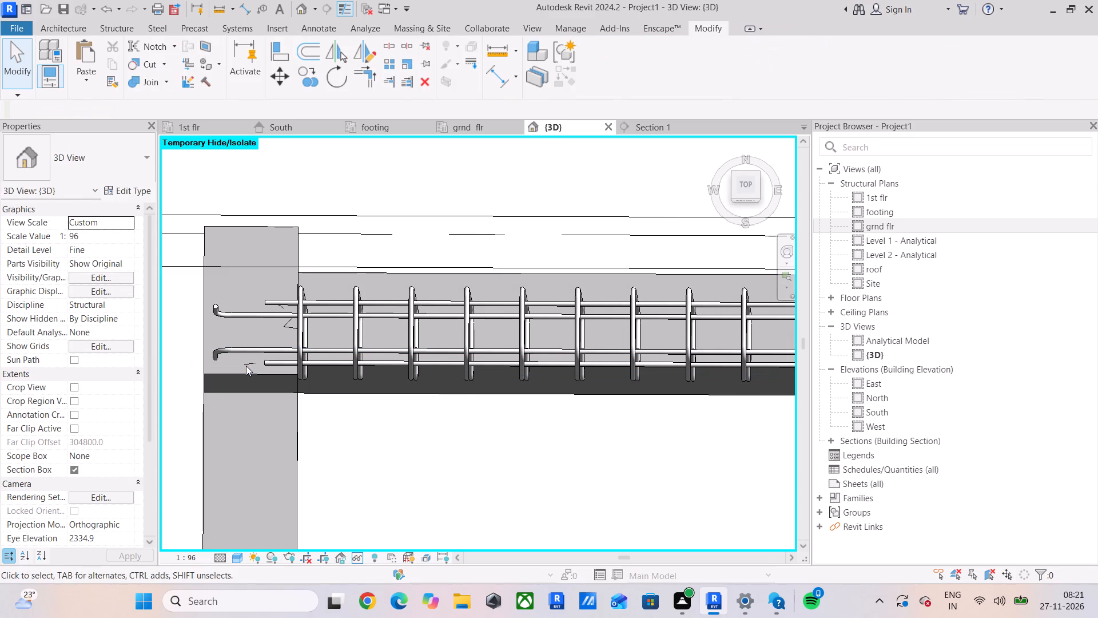
In the top view, mirror a copy of the north beam's north-side hooked bottom #4 bar about an axis along the beam's centreline.
{"action": "left_click", "coordinate": [269, 310]}
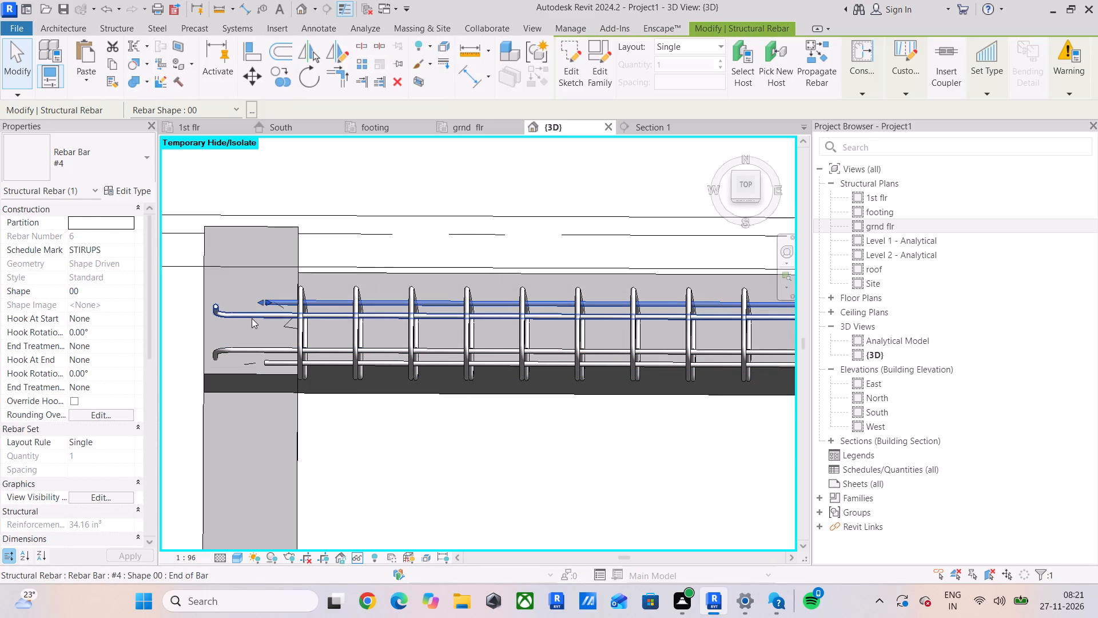
{"action": "left_click", "coordinate": [246, 317]}
{"action": "left_click", "coordinate": [735, 187]}
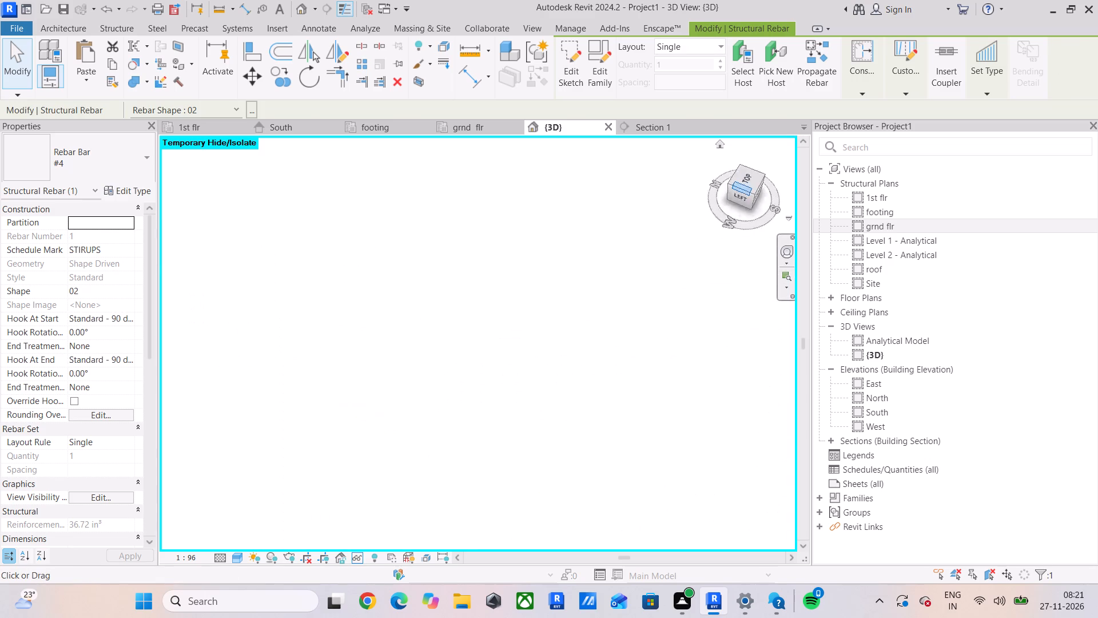
{"action": "left_click", "coordinate": [747, 176]}
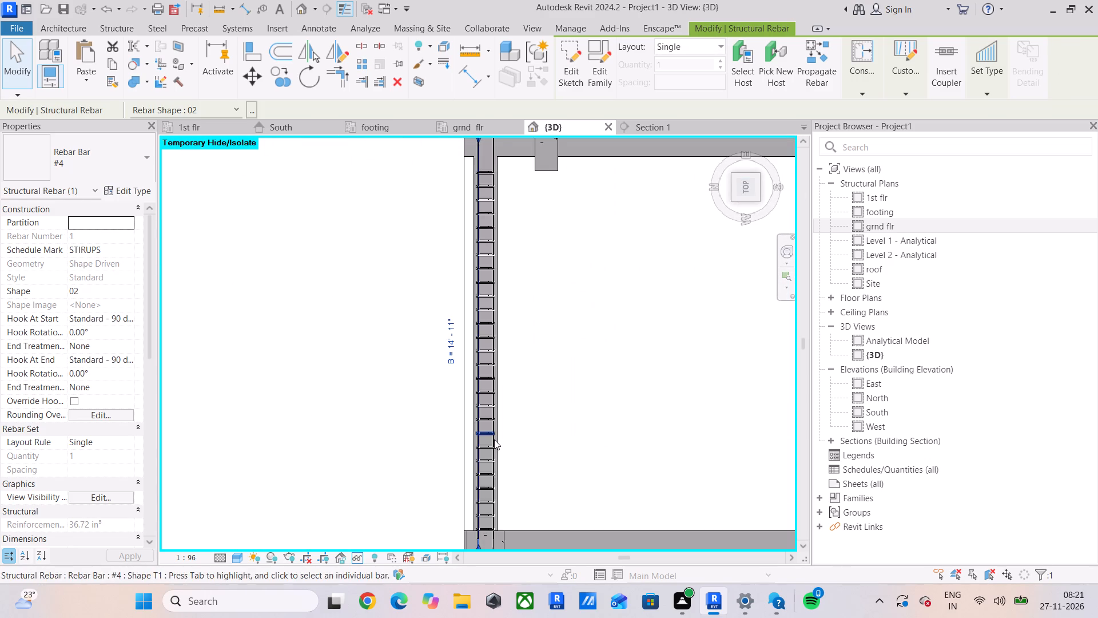
{"action": "middle_click_drag", "start_coordinate": [494, 439], "coordinate": [448, 216]}
{"action": "scroll", "coordinate": [442, 283], "scroll_direction": "up", "scroll_amount": 5}
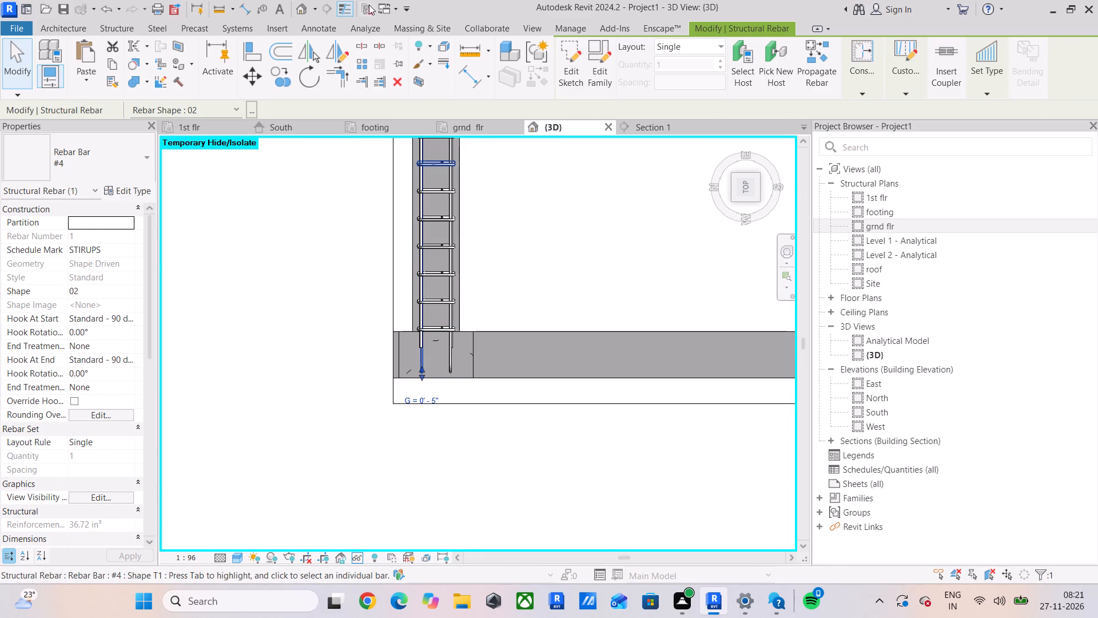
{"action": "left_click", "coordinate": [337, 53]}
{"action": "scroll", "coordinate": [460, 355], "scroll_direction": "up", "scroll_amount": 5}
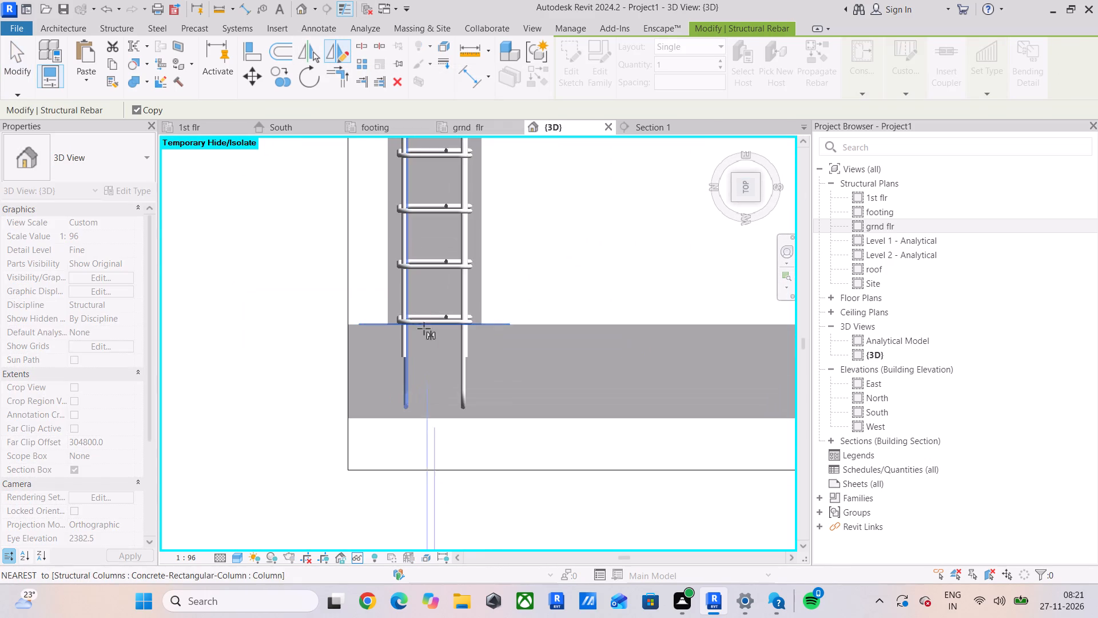
{"action": "left_click", "coordinate": [433, 293]}
{"action": "left_click", "coordinate": [433, 283]}
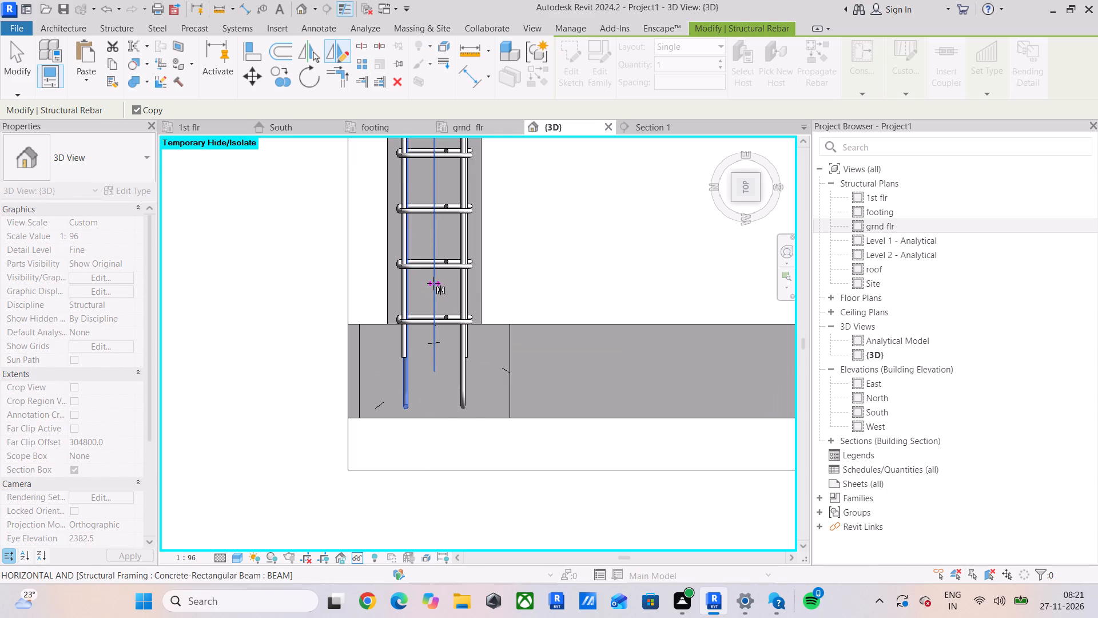
{"action": "key", "text": "Escape"}
{"action": "key", "text": "Escape"}
Mirror a copy of the north beam's south-side hooked top #4 bar about an axis drawn along the beam's centreline.
{"action": "left_click", "coordinate": [460, 391]}
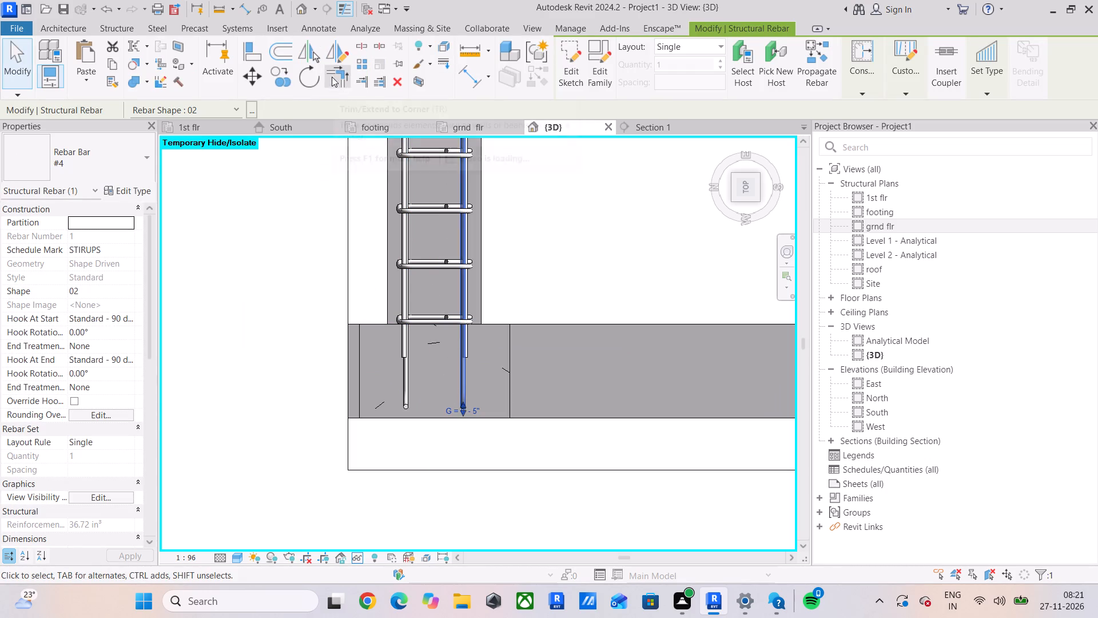
{"action": "left_click", "coordinate": [332, 57]}
{"action": "scroll", "coordinate": [424, 300], "scroll_direction": "up", "scroll_amount": 2}
{"action": "left_click", "coordinate": [432, 294]}
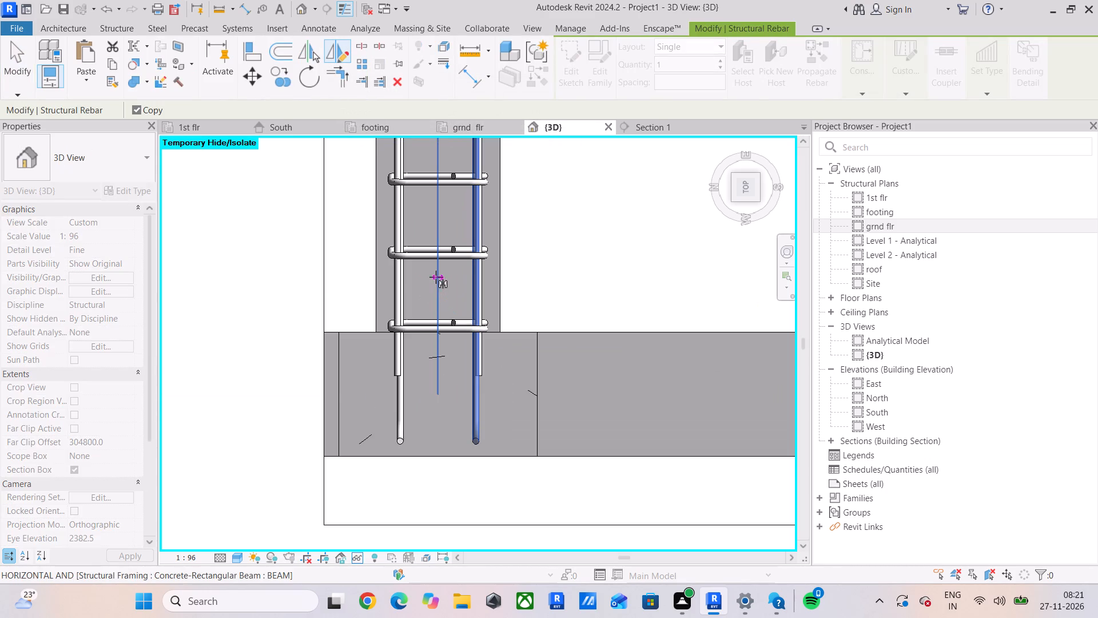
{"action": "left_click", "coordinate": [437, 272]}
{"action": "key", "text": "Escape"}
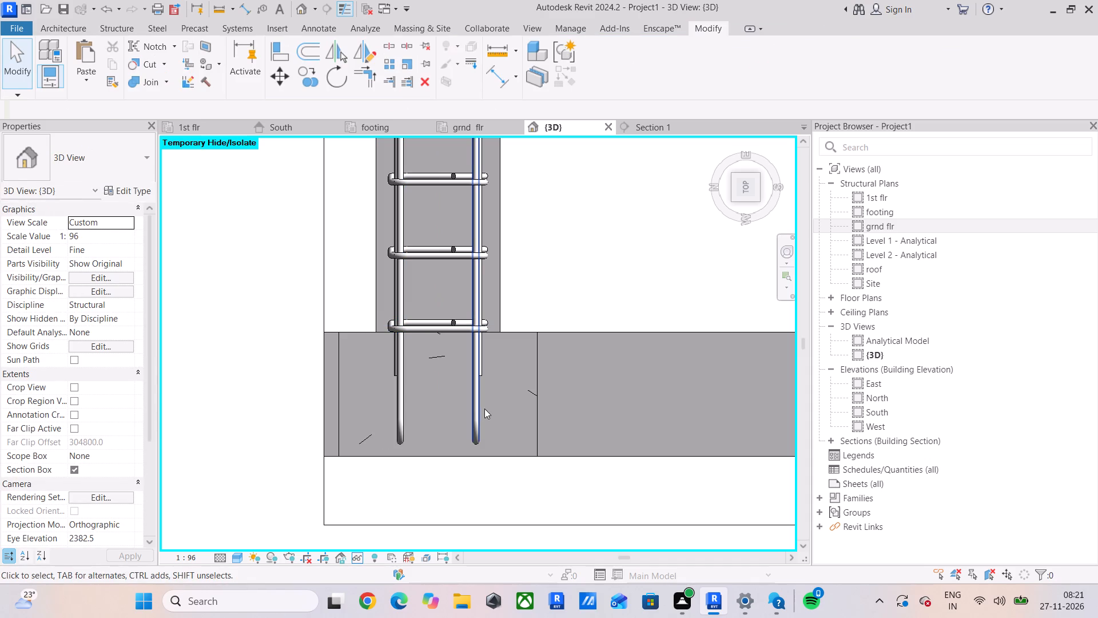
In the front view, extend the north beam's south-side straight middle #4 bar into the column at grid A, level with the hooked bars' ends.
{"action": "middle_click_drag", "start_coordinate": [483, 408], "coordinate": [417, 351], "text": "shift"}
{"action": "middle_click_drag", "start_coordinate": [383, 347], "coordinate": [710, 410]}
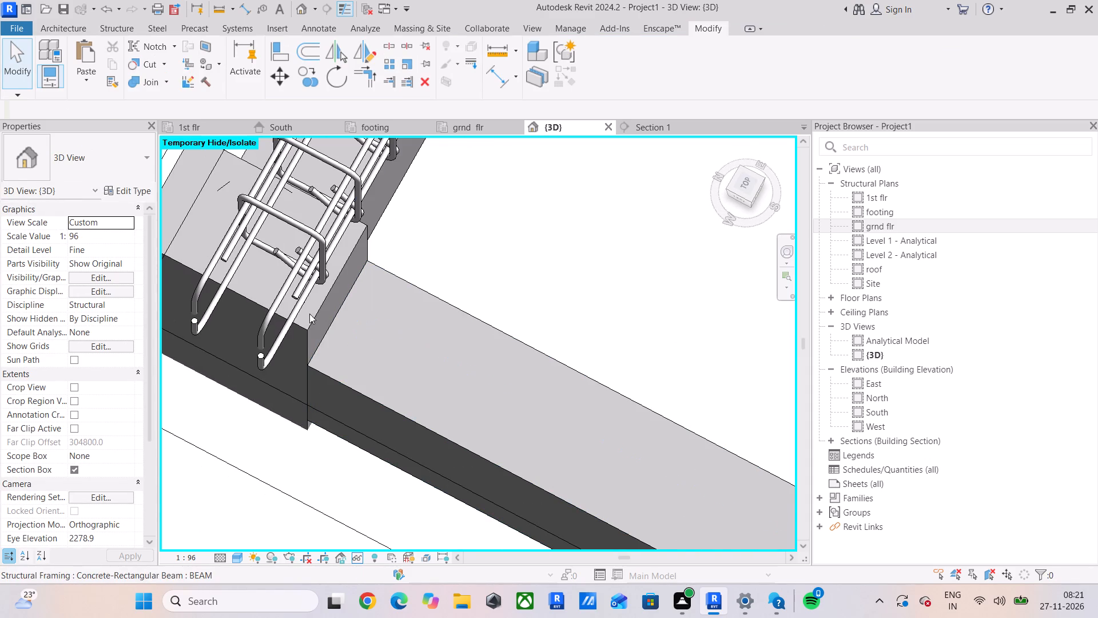
{"action": "left_click", "coordinate": [300, 310]}
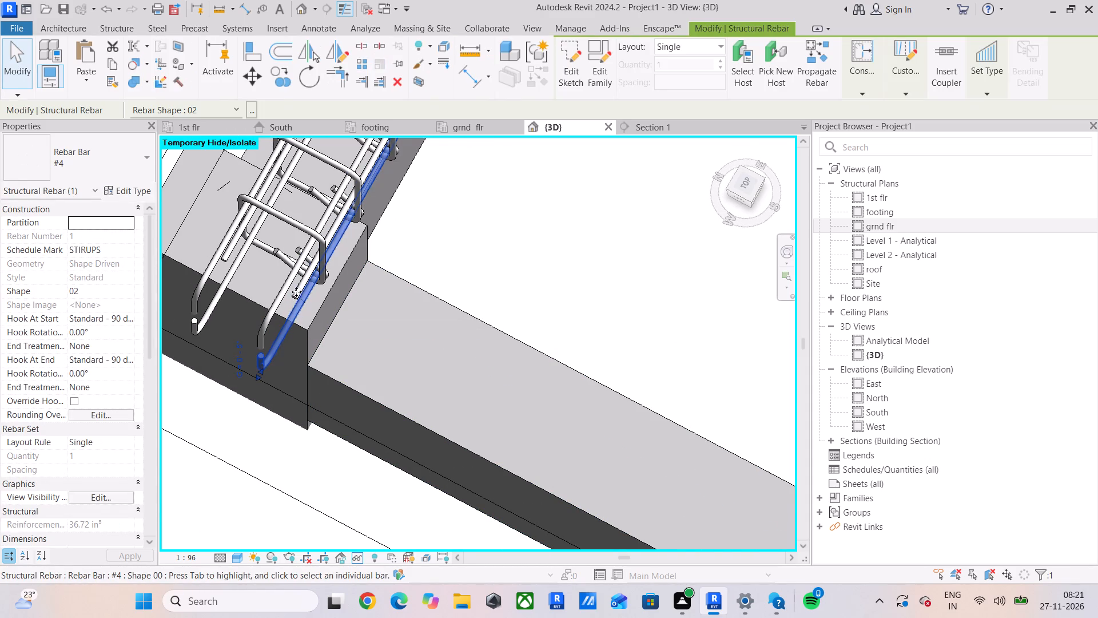
{"action": "left_click", "coordinate": [297, 288]}
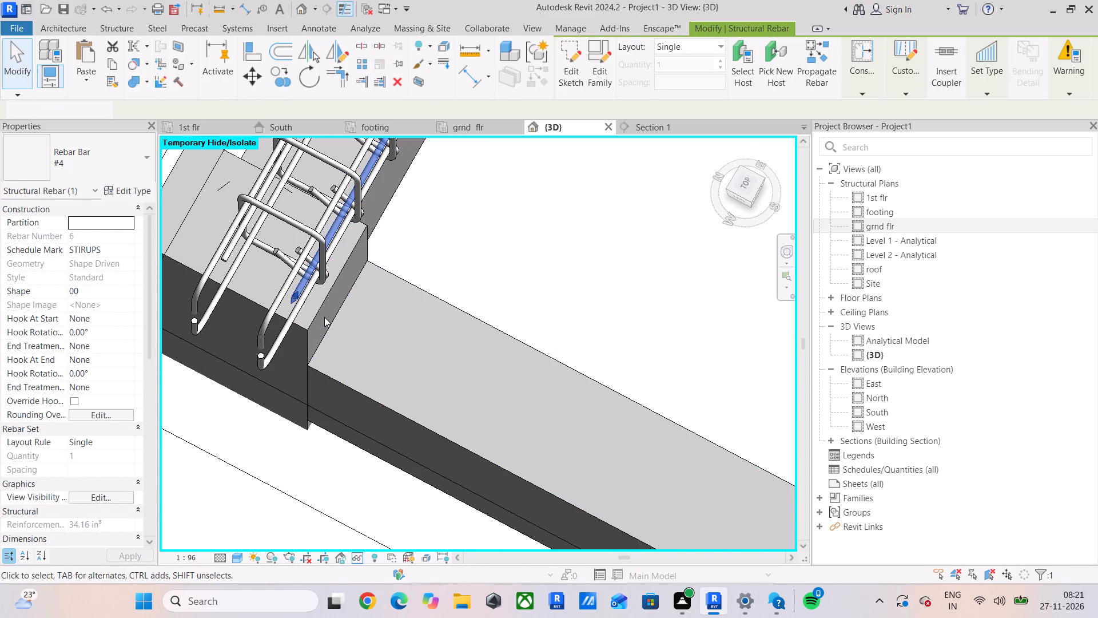
{"action": "left_click_drag", "start_coordinate": [742, 186], "coordinate": [713, 162], "text": "shift"}
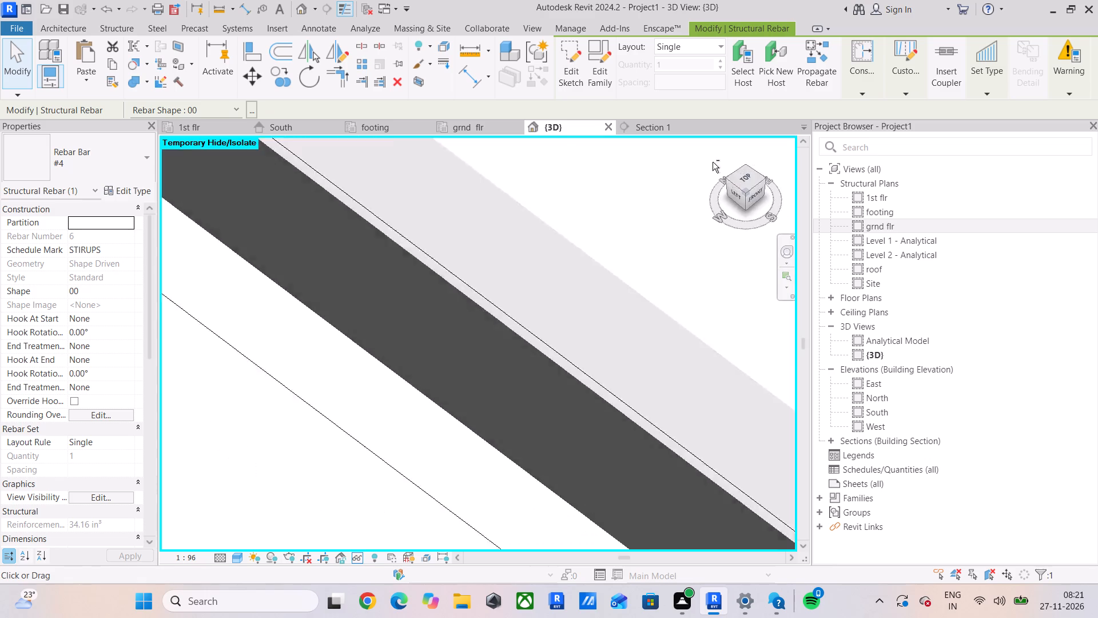
{"action": "left_click_drag", "start_coordinate": [713, 162], "coordinate": [709, 156], "text": "shift"}
{"action": "left_click", "coordinate": [752, 195]}
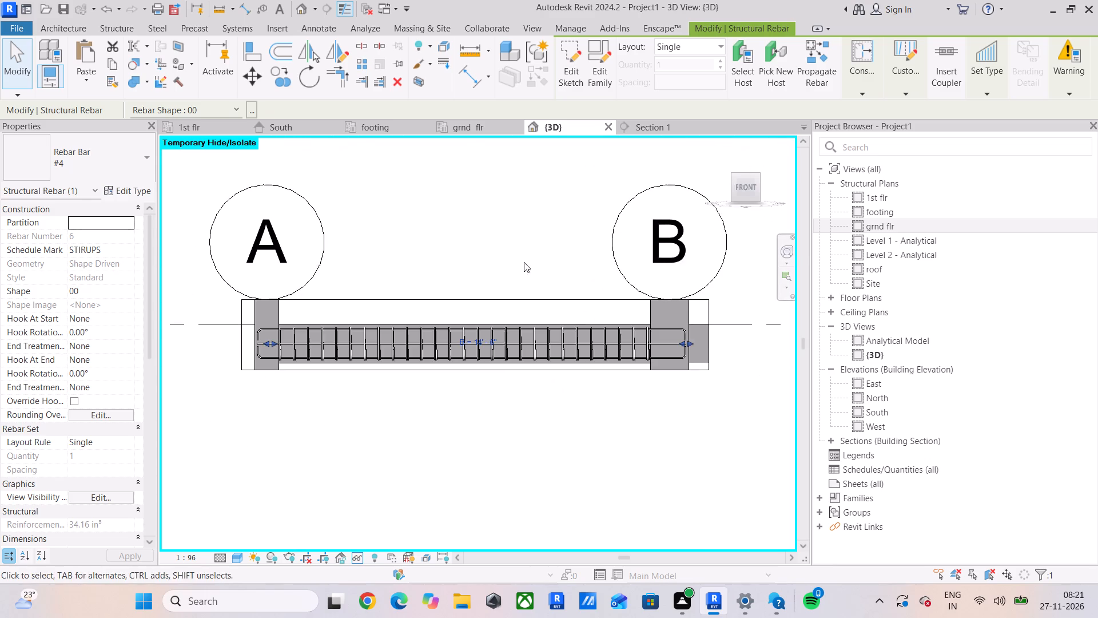
{"action": "scroll", "coordinate": [275, 332], "scroll_direction": "up", "scroll_amount": 6}
{"action": "scroll", "coordinate": [247, 369], "scroll_direction": "up", "scroll_amount": 9}
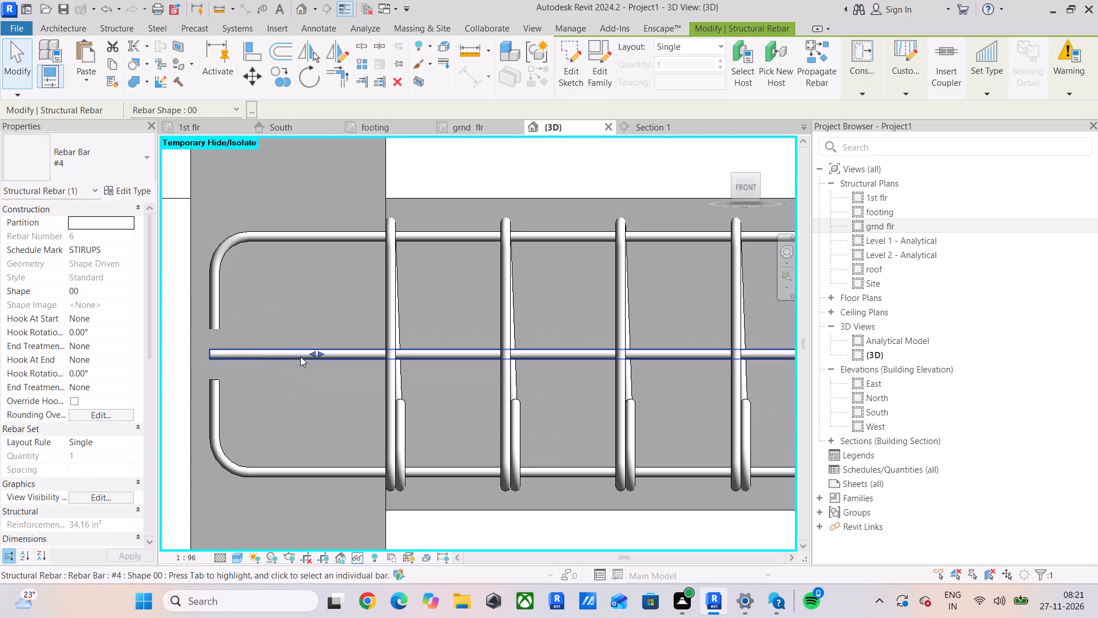
{"action": "left_click_drag", "start_coordinate": [309, 355], "coordinate": [209, 367]}
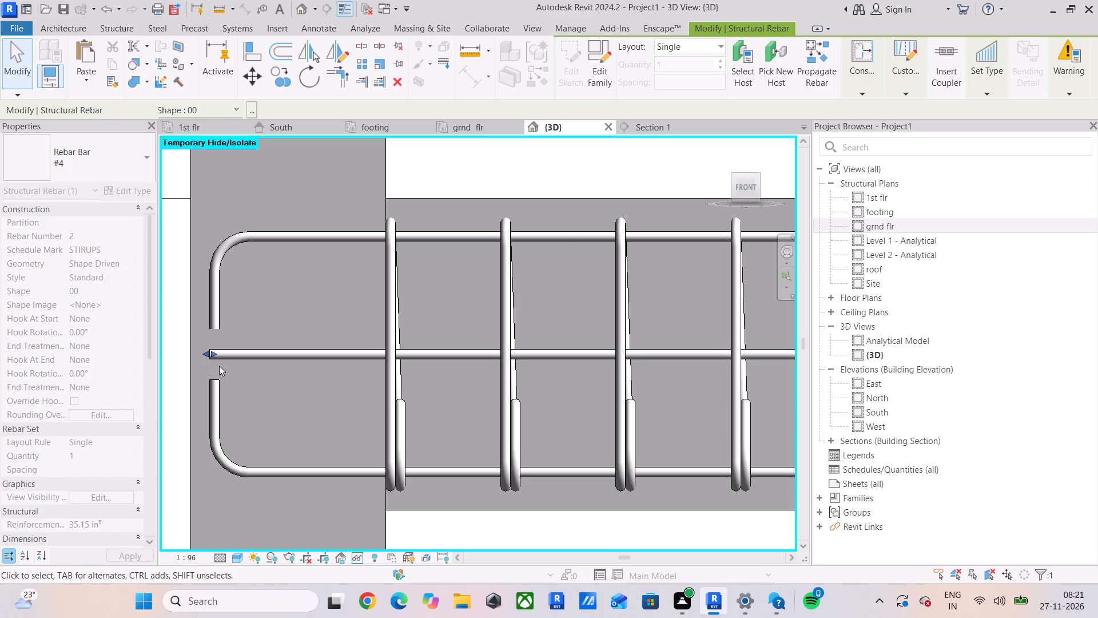
Delete the shorter straight middle #4 bar on the north side of the north beam.
{"action": "middle_click_drag", "start_coordinate": [357, 341], "coordinate": [379, 391], "text": "shift"}
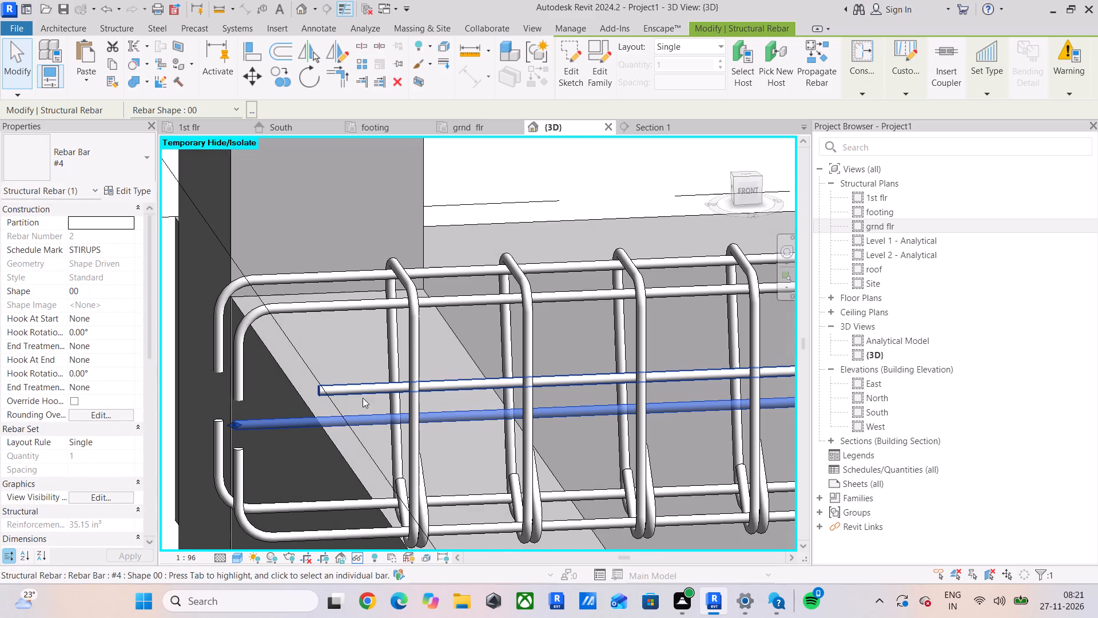
{"action": "left_click", "coordinate": [352, 390]}
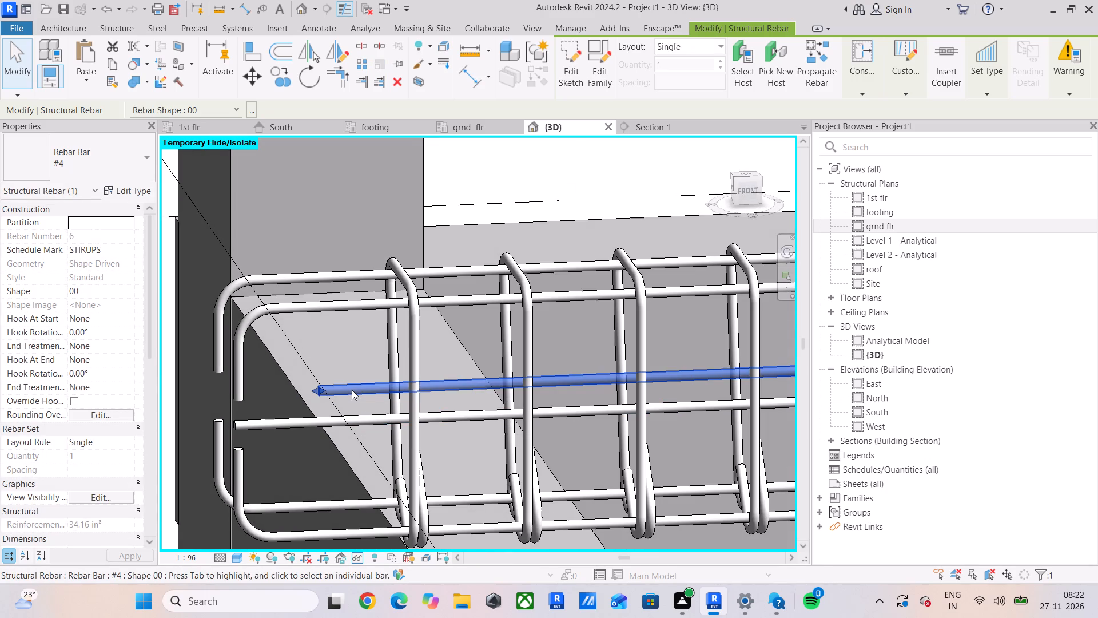
{"action": "key", "text": "Delete"}
In the top view, mirror a copy of the extended south-side straight #4 bar about the north beam's centreline.
{"action": "left_click", "coordinate": [311, 428]}
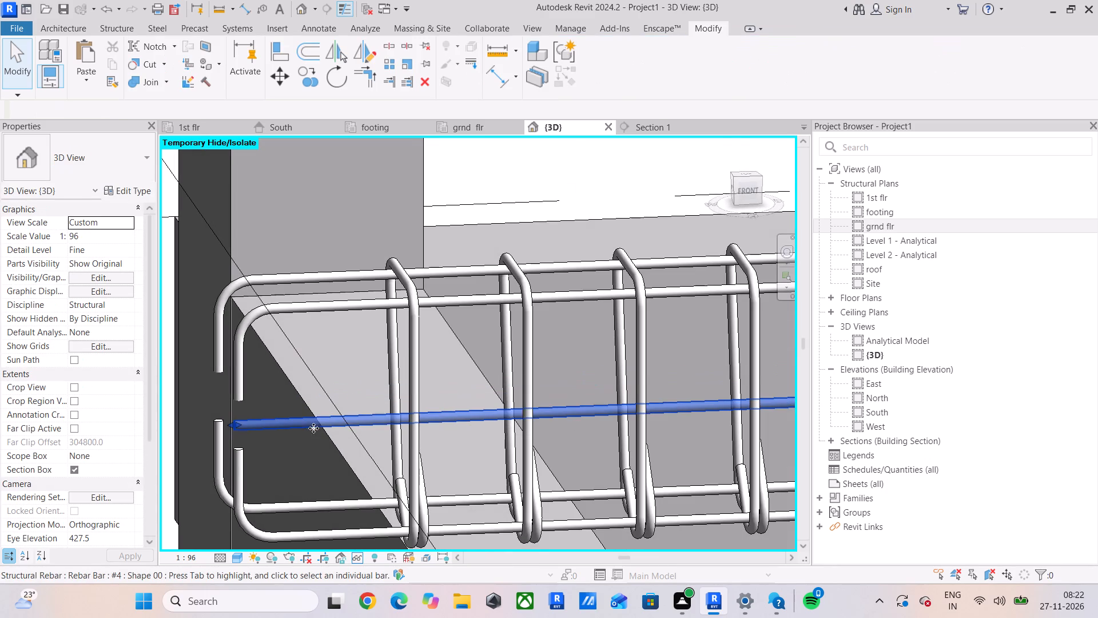
{"action": "left_click_drag", "start_coordinate": [753, 193], "coordinate": [755, 218], "text": "shift"}
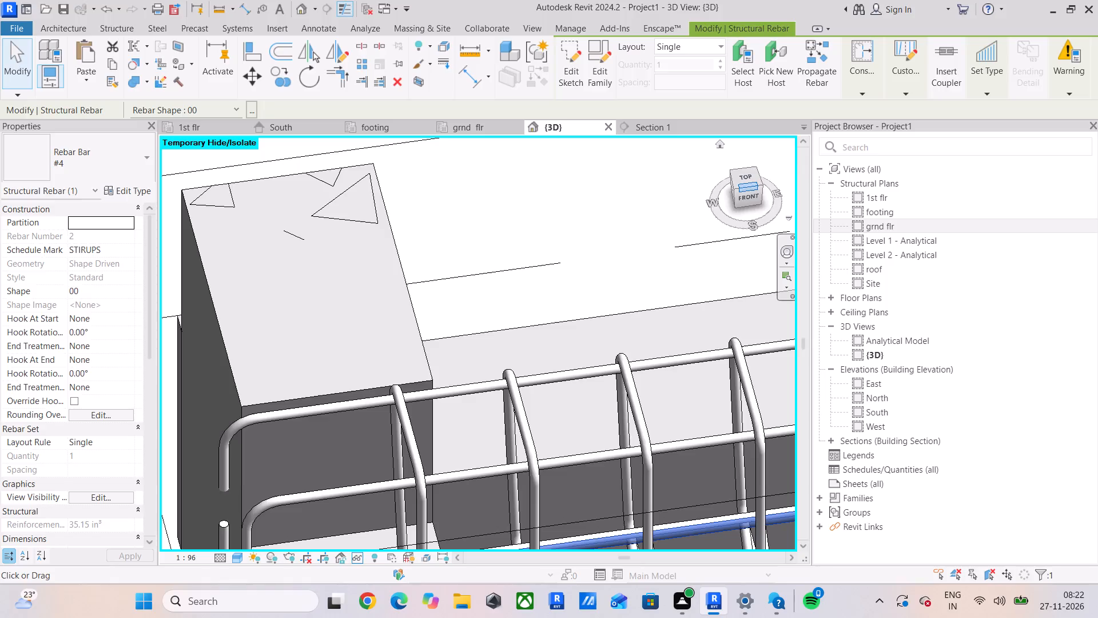
{"action": "left_click", "coordinate": [749, 181]}
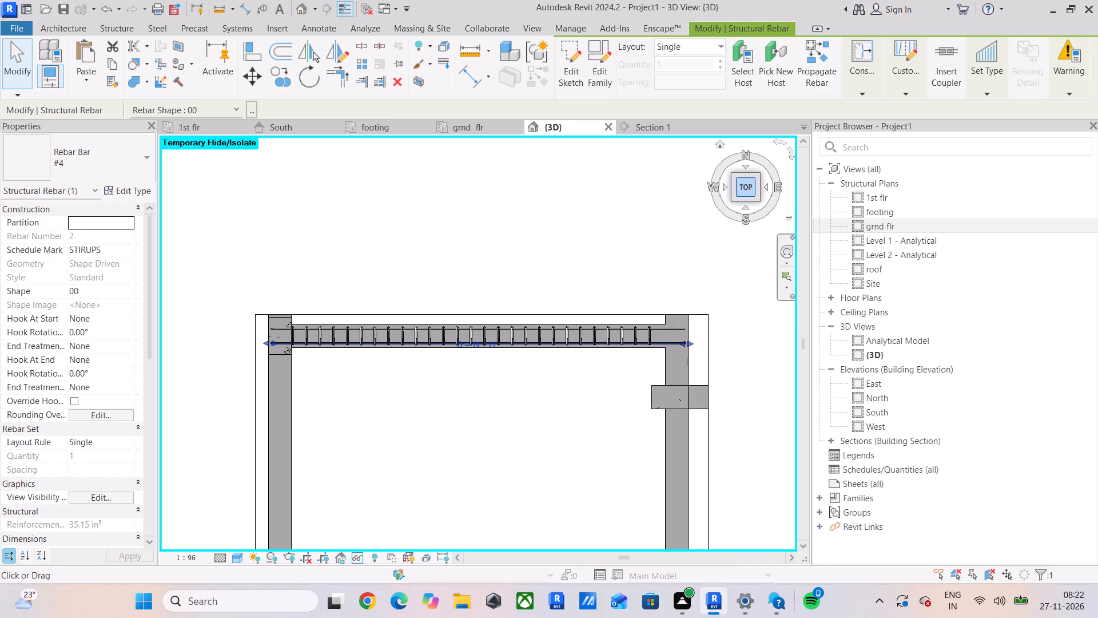
{"action": "left_click", "coordinate": [339, 57]}
{"action": "scroll", "coordinate": [311, 310], "scroll_direction": "up", "scroll_amount": 2}
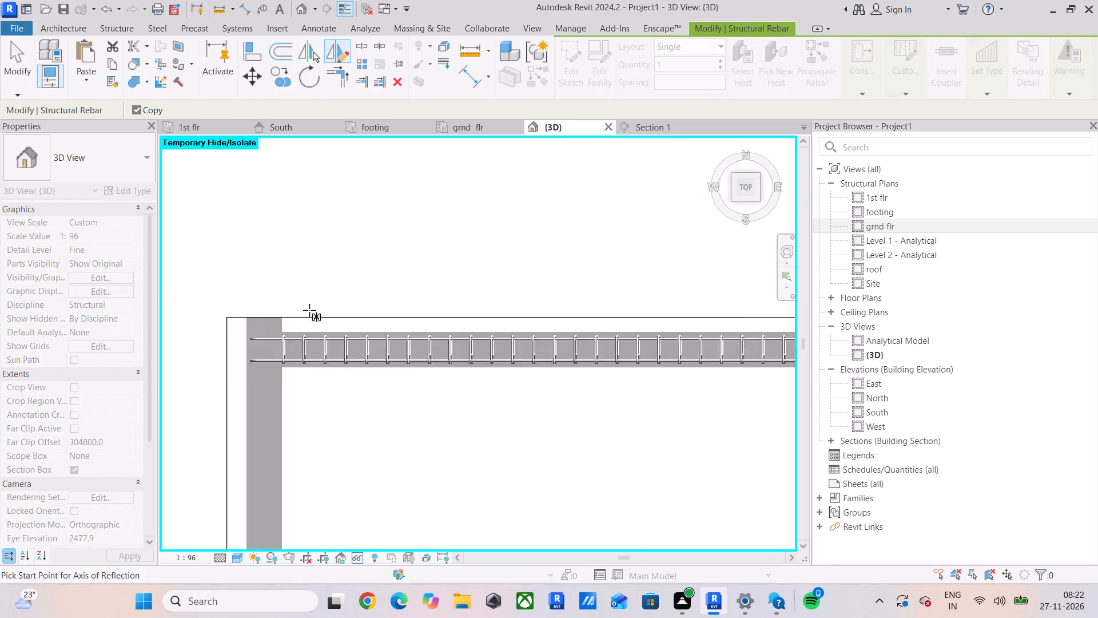
{"action": "scroll", "coordinate": [309, 310], "scroll_direction": "up", "scroll_amount": 7}
{"action": "left_click", "coordinate": [270, 367]}
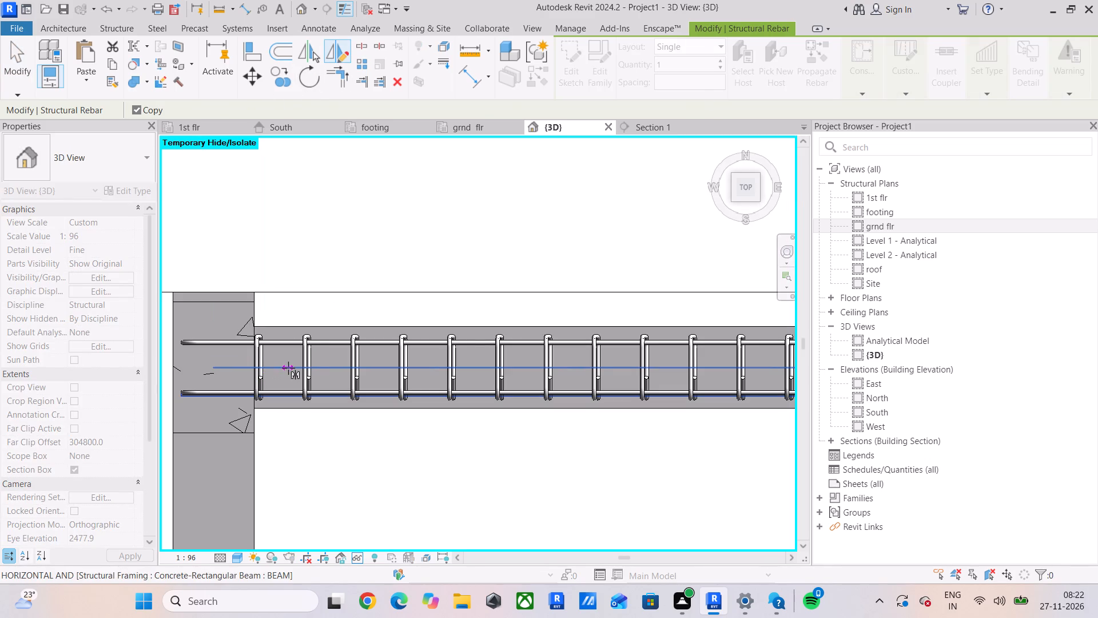
{"action": "left_click", "coordinate": [288, 368]}
{"action": "scroll", "coordinate": [194, 342], "scroll_direction": "up", "scroll_amount": 6}
{"action": "middle_click_drag", "start_coordinate": [228, 348], "coordinate": [318, 317]}
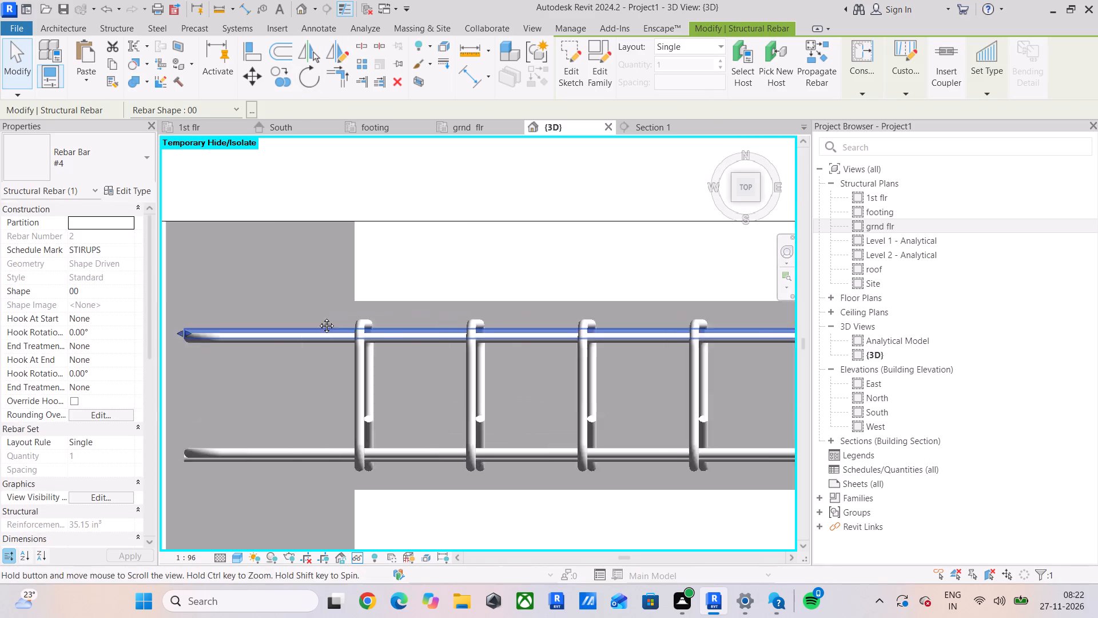
{"action": "middle_click_drag", "start_coordinate": [318, 317], "coordinate": [375, 288]}
{"action": "key", "text": "Escape"}
Replace the north beam's south-side straight #4 bar with a copy of the north-side one mirrored about the beam's centreline.
{"action": "left_click", "coordinate": [317, 410]}
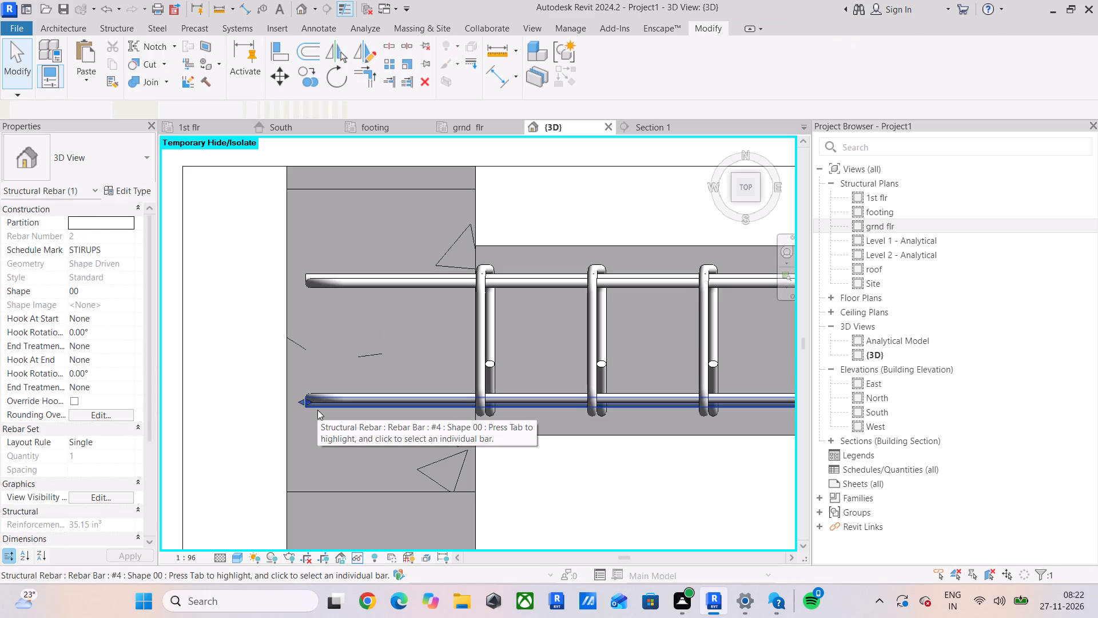
{"action": "key", "text": "Delete"}
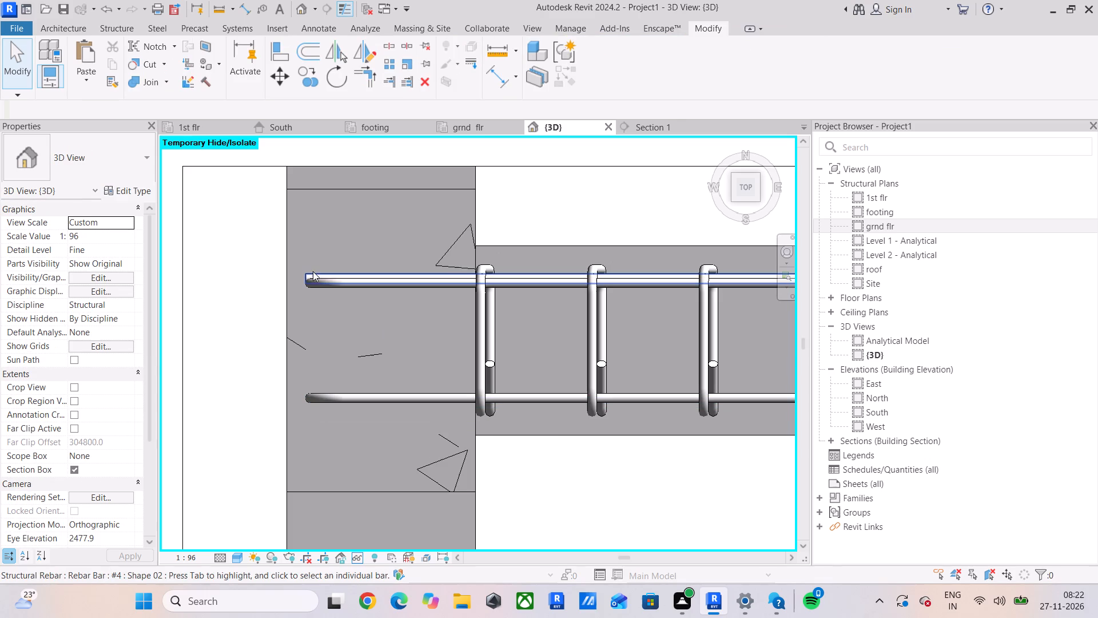
{"action": "left_click", "coordinate": [318, 269]}
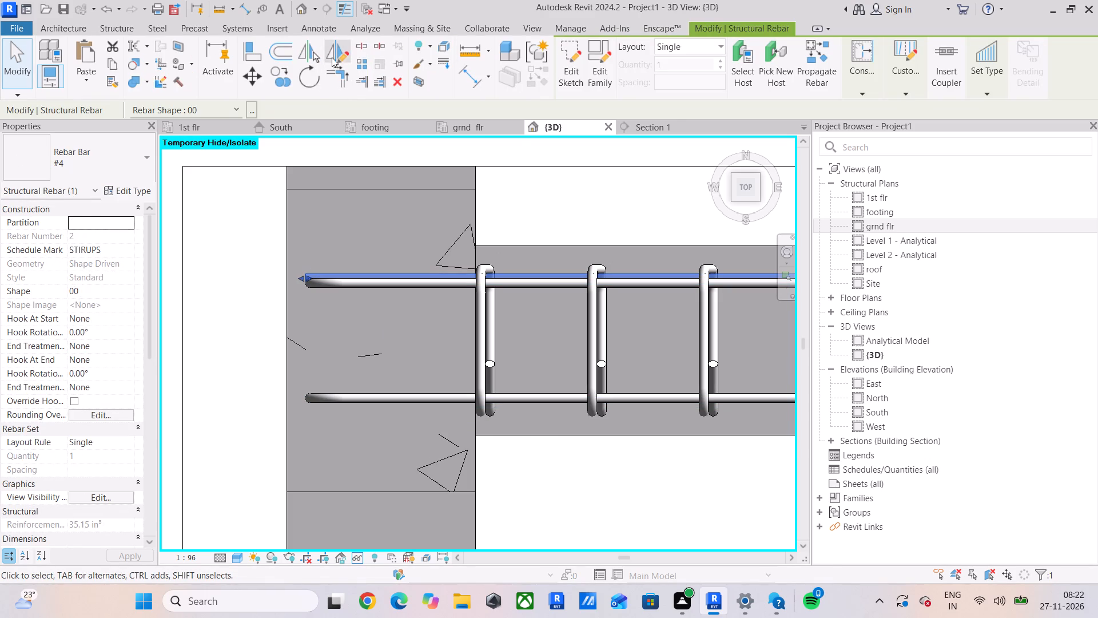
{"action": "left_click", "coordinate": [337, 52]}
{"action": "left_click", "coordinate": [522, 343]}
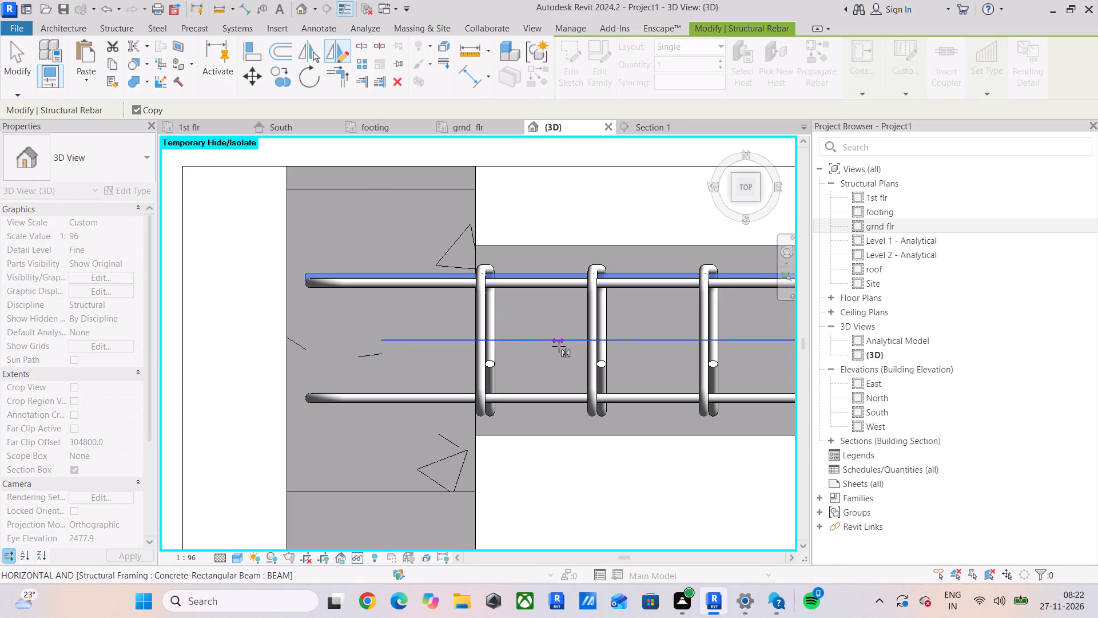
{"action": "left_click", "coordinate": [559, 346]}
{"action": "key", "text": "Escape"}
Examine the reinforcement of both parallel ground-floor beams in the top view, from the column ends to the whole frame bay.
{"action": "scroll", "coordinate": [445, 312], "scroll_direction": "down", "scroll_amount": 5}
{"action": "middle_click_drag", "start_coordinate": [449, 307], "coordinate": [385, 291]}
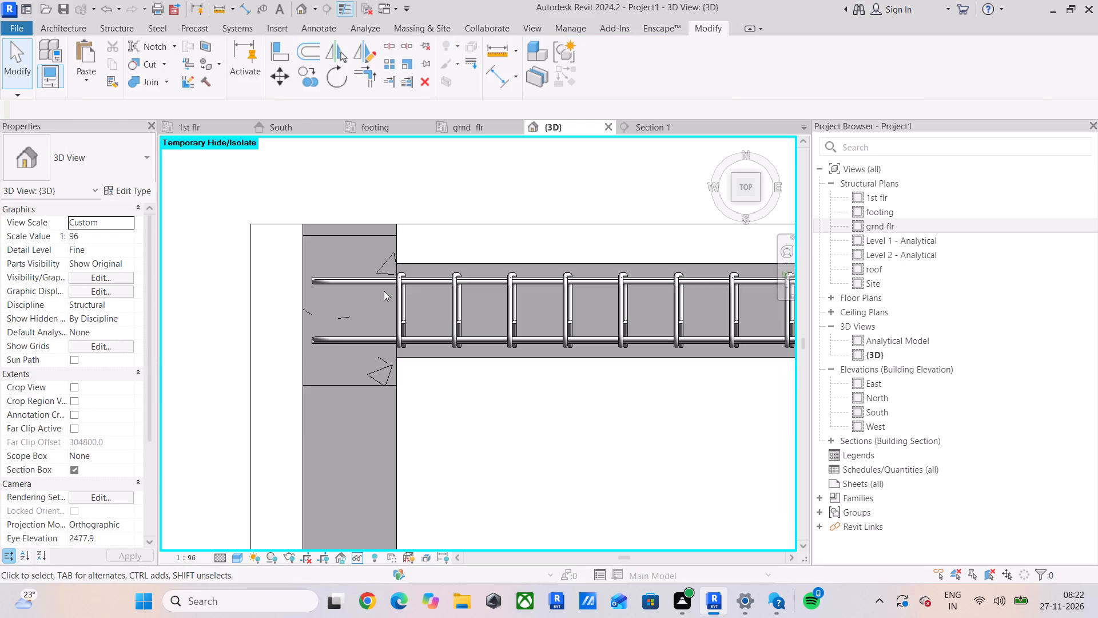
{"action": "scroll", "coordinate": [400, 275], "scroll_direction": "down", "scroll_amount": 4}
{"action": "scroll", "coordinate": [380, 291], "scroll_direction": "up", "scroll_amount": 3}
{"action": "scroll", "coordinate": [383, 290], "scroll_direction": "down", "scroll_amount": 6}
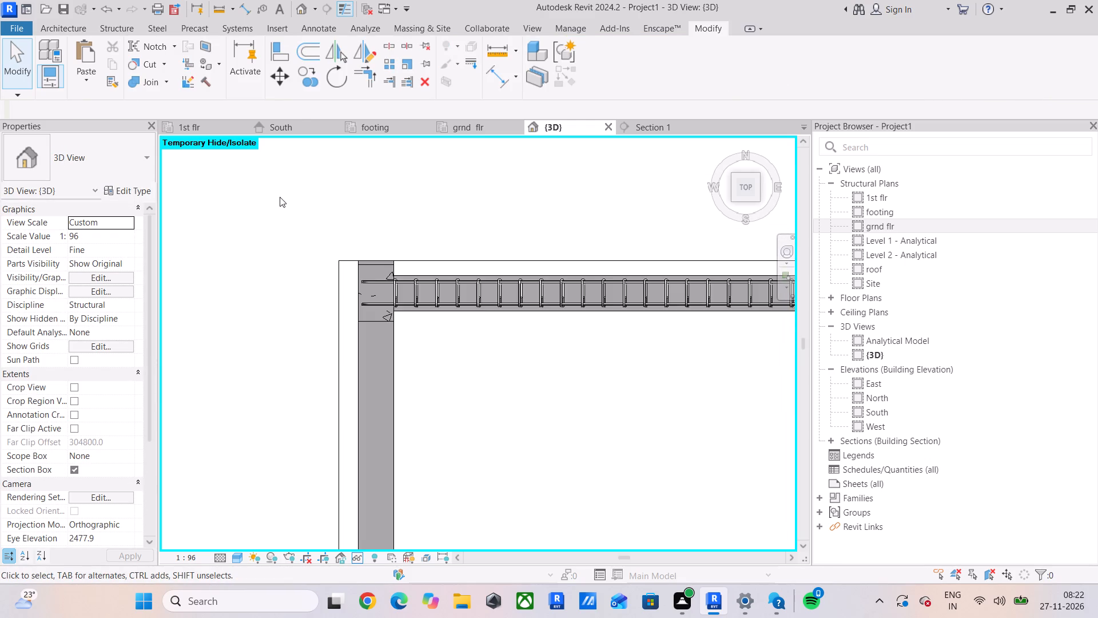
{"action": "scroll", "coordinate": [280, 197], "scroll_direction": "down", "scroll_amount": 5}
{"action": "left_click_drag", "start_coordinate": [276, 189], "coordinate": [691, 302]}
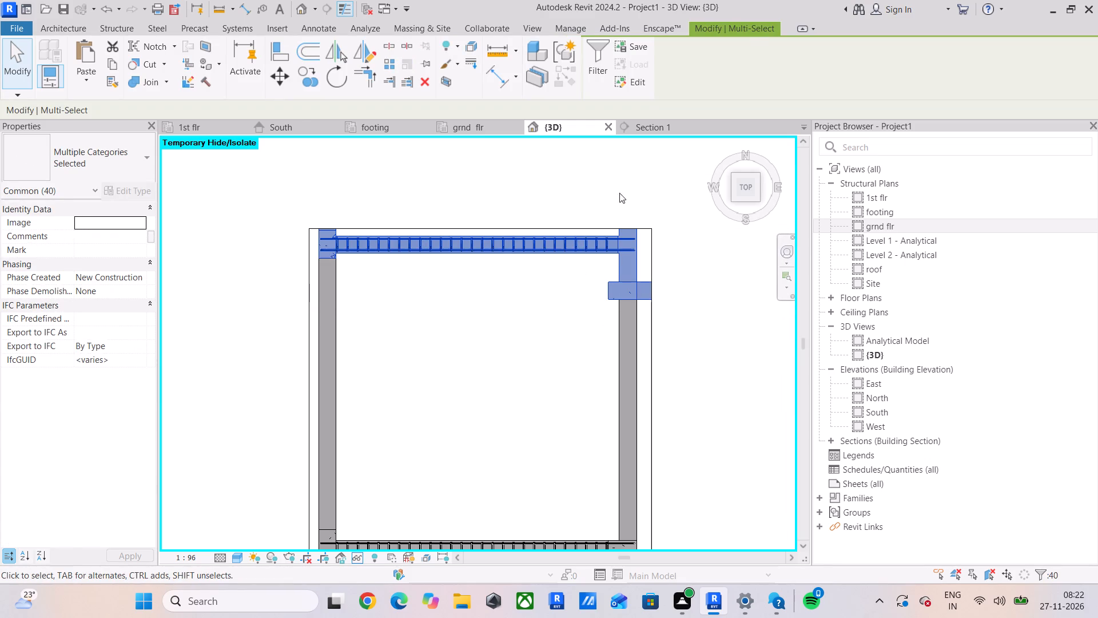
{"action": "key", "text": "Escape"}
{"action": "scroll", "coordinate": [411, 299], "scroll_direction": "up", "scroll_amount": 5}
{"action": "middle_click_drag", "start_coordinate": [357, 276], "coordinate": [347, 365]}
{"action": "scroll", "coordinate": [353, 335], "scroll_direction": "down", "scroll_amount": 4}
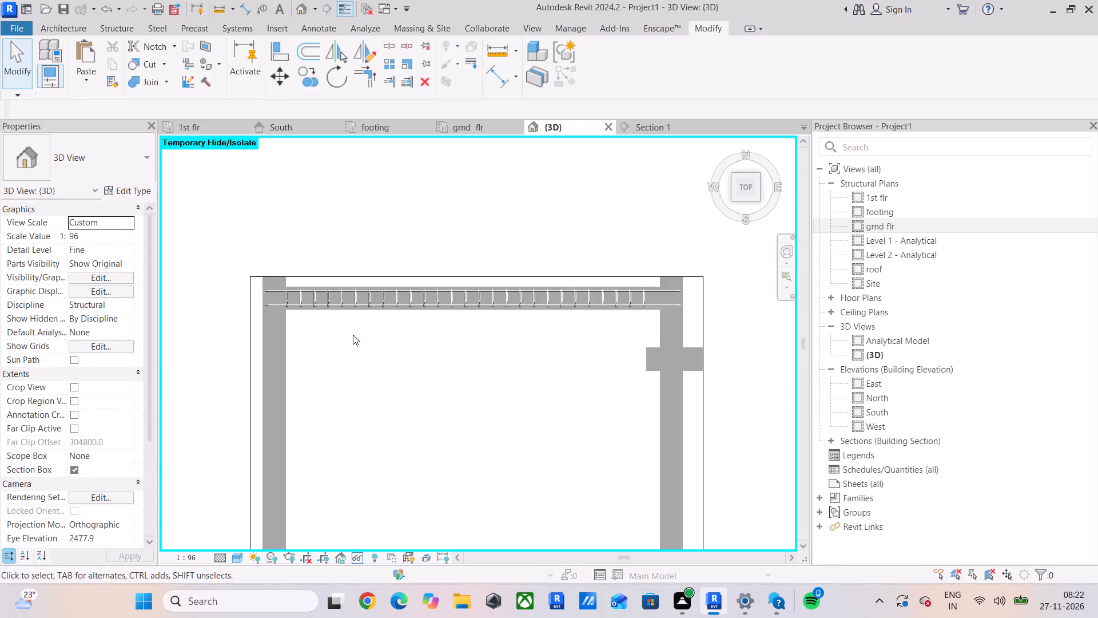
{"action": "middle_click_drag", "start_coordinate": [357, 327], "coordinate": [321, 215]}
{"action": "scroll", "coordinate": [321, 214], "scroll_direction": "down", "scroll_amount": 5}
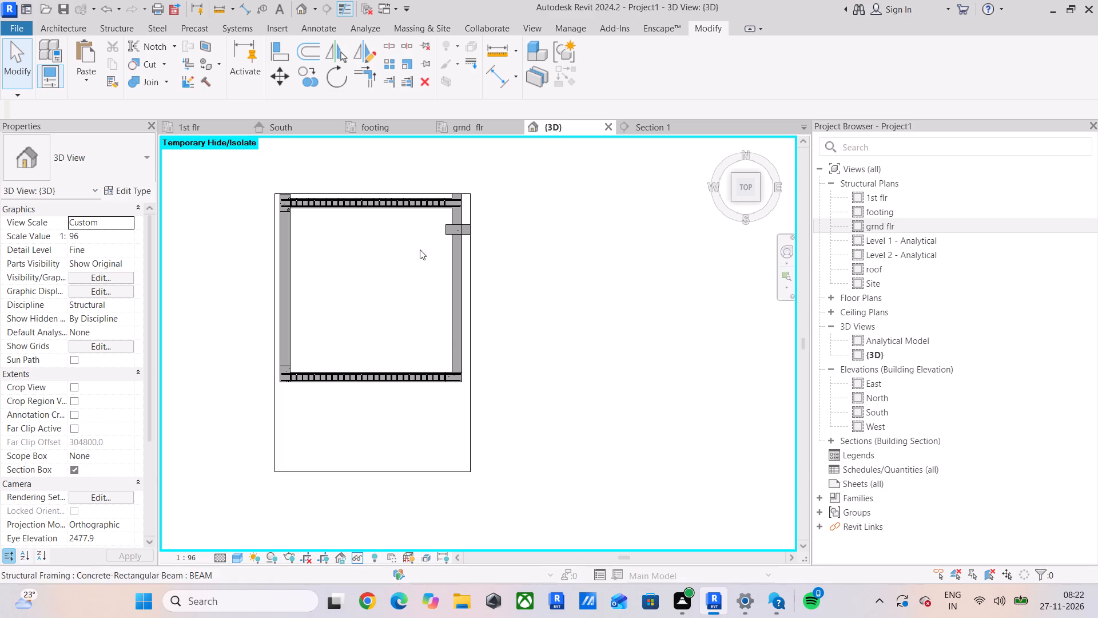
Turn off the 3D view's section box.
{"action": "left_click", "coordinate": [70, 470]}
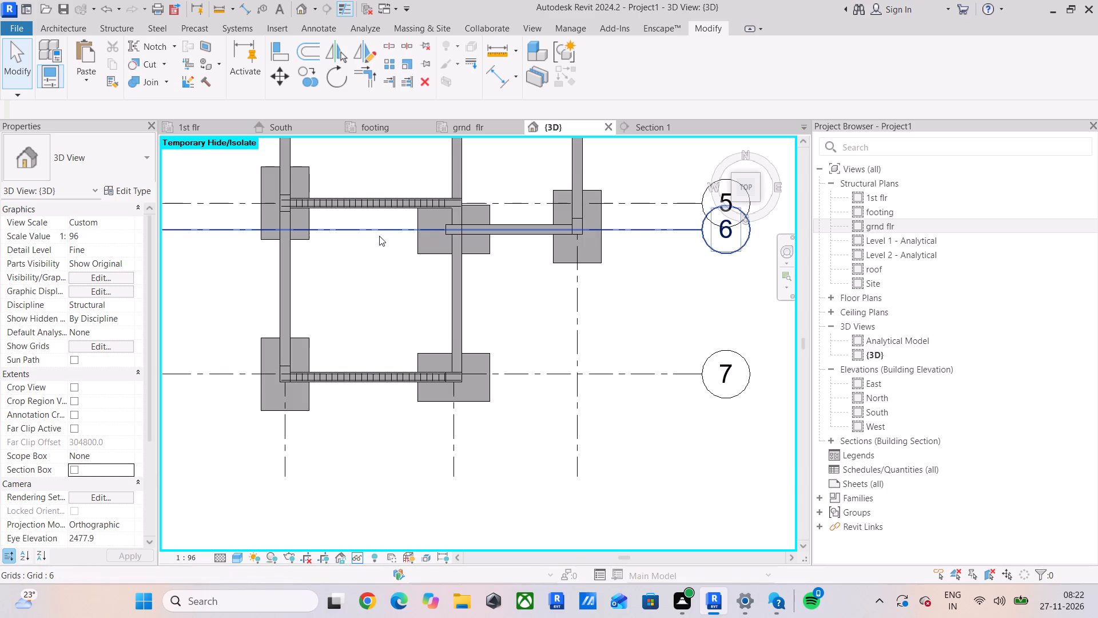
Copy all the stirrups and longitudinal #4 bars of the ground-floor beam on grid 5 to the parallel beam on grid 3.
{"action": "scroll", "coordinate": [329, 324], "scroll_direction": "up", "scroll_amount": 5}
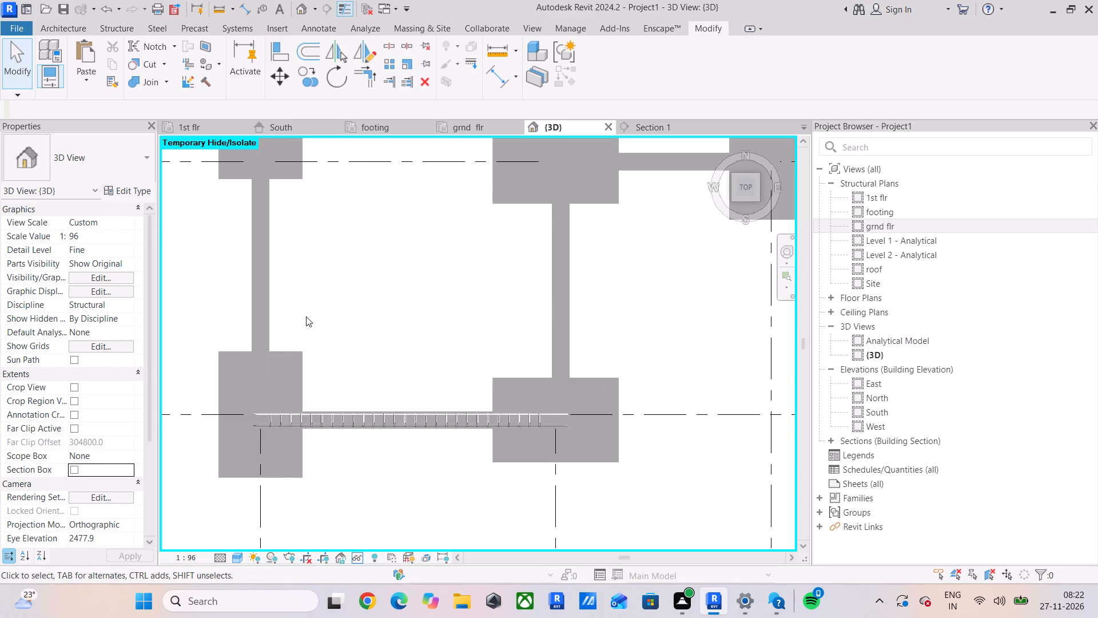
{"action": "middle_click_drag", "start_coordinate": [325, 357], "coordinate": [360, 580]}
{"action": "scroll", "coordinate": [313, 343], "scroll_direction": "up", "scroll_amount": 5}
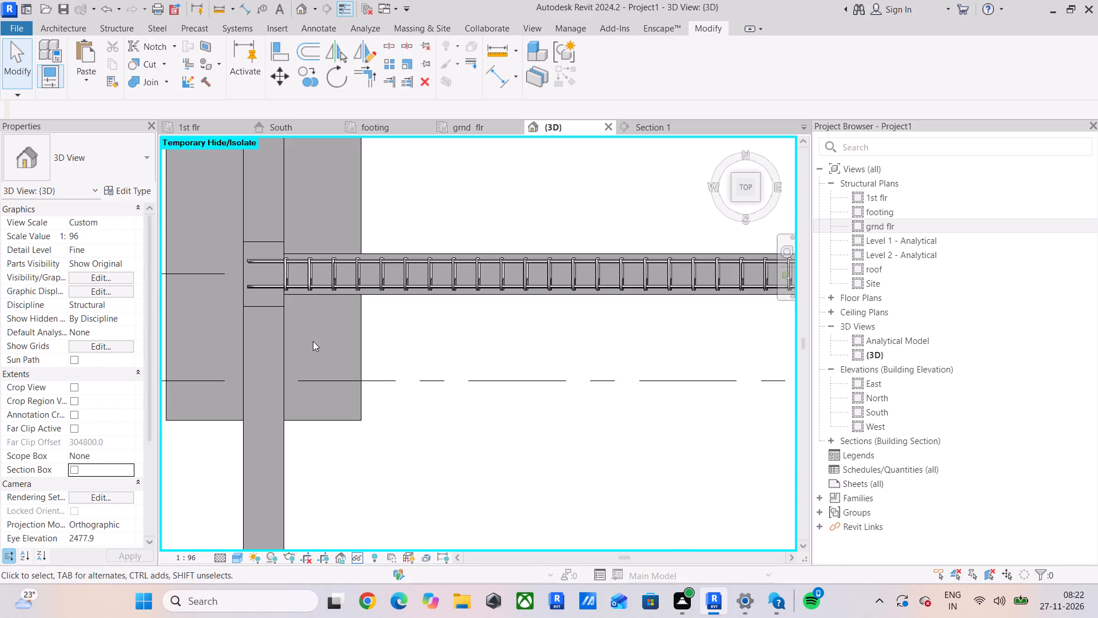
{"action": "scroll", "coordinate": [298, 329], "scroll_direction": "down", "scroll_amount": 4}
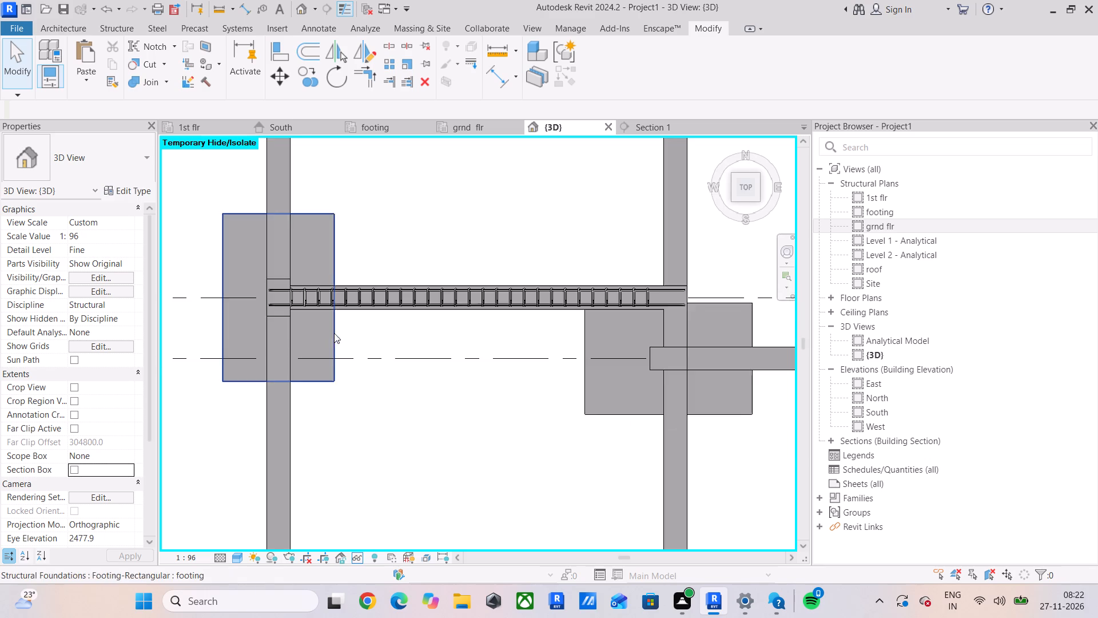
{"action": "middle_click_drag", "start_coordinate": [344, 333], "coordinate": [332, 394]}
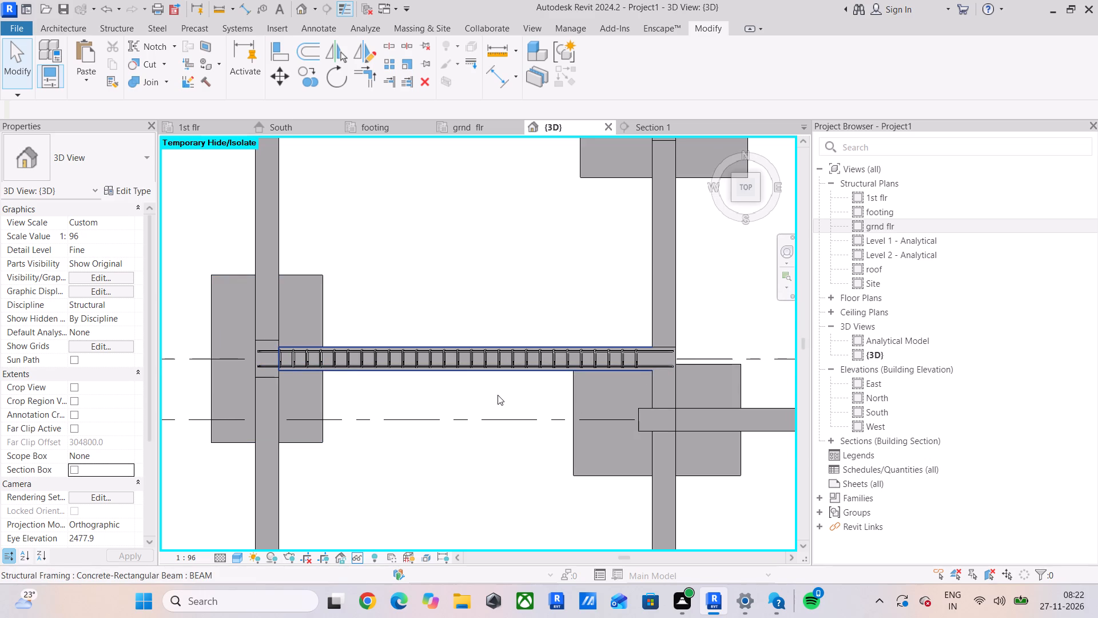
{"action": "left_click_drag", "start_coordinate": [498, 394], "coordinate": [435, 332]}
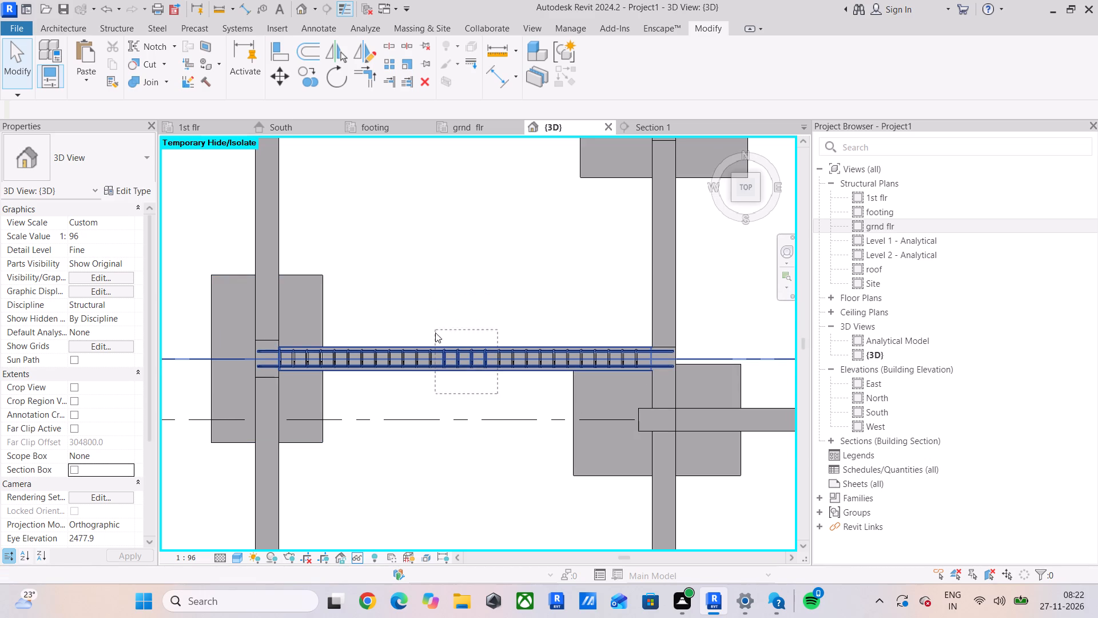
{"action": "left_click_drag", "start_coordinate": [435, 332], "coordinate": [435, 410]}
{"action": "scroll", "coordinate": [408, 361], "scroll_direction": "up", "scroll_amount": 4}
{"action": "left_click", "coordinate": [442, 355]}
{"action": "right_click", "coordinate": [442, 355]}
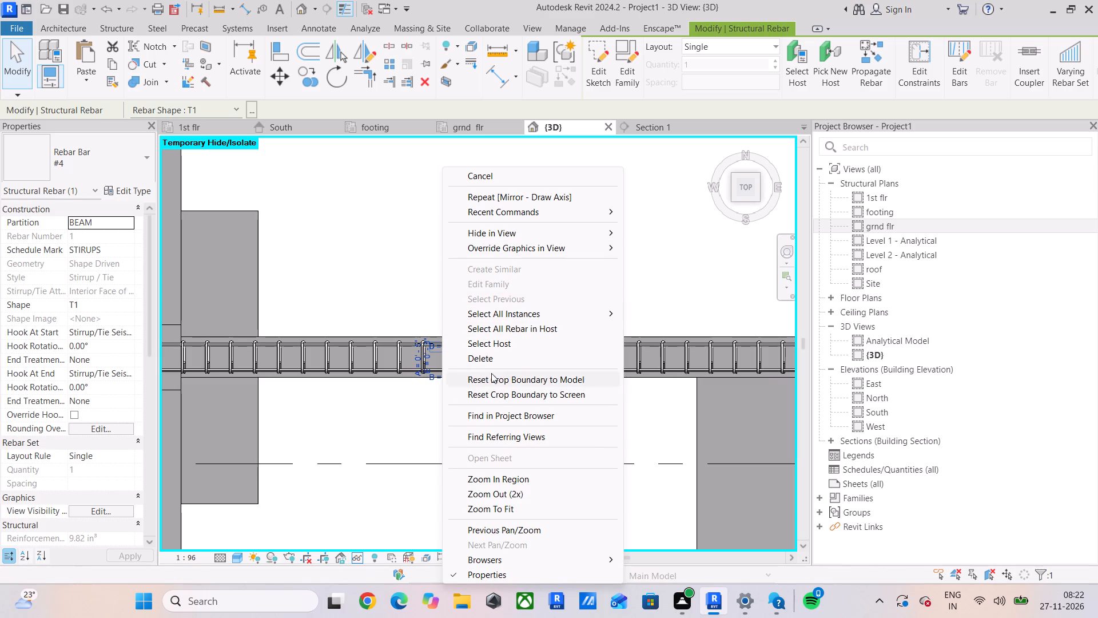
{"action": "left_click", "coordinate": [506, 328]}
{"action": "scroll", "coordinate": [399, 337], "scroll_direction": "down", "scroll_amount": 2}
{"action": "middle_click_drag", "start_coordinate": [392, 342], "coordinate": [402, 355]}
{"action": "scroll", "coordinate": [261, 389], "scroll_direction": "up", "scroll_amount": 5}
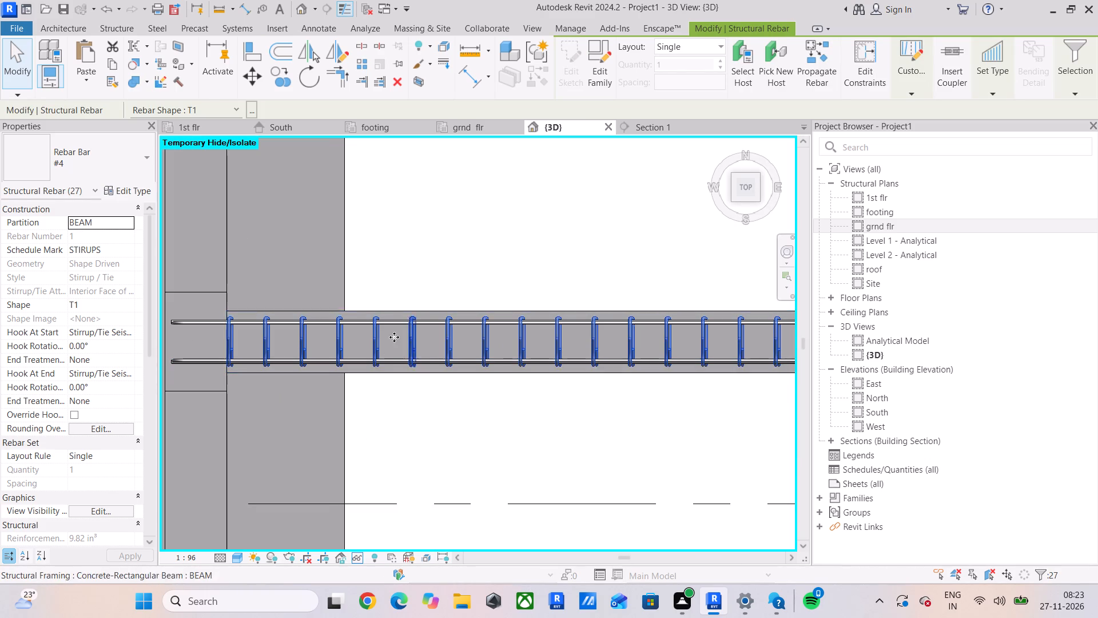
{"action": "scroll", "coordinate": [372, 320], "scroll_direction": "up", "scroll_amount": 4}
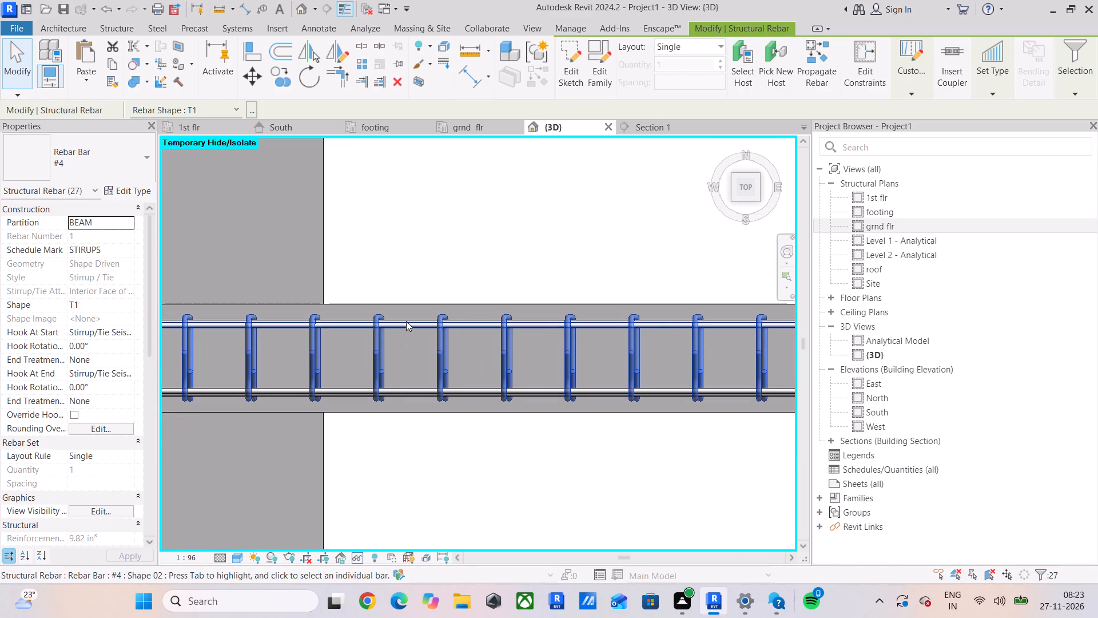
{"action": "scroll", "coordinate": [405, 321], "scroll_direction": "up", "scroll_amount": 4}
{"action": "left_click", "coordinate": [405, 330], "text": "ctrl"}
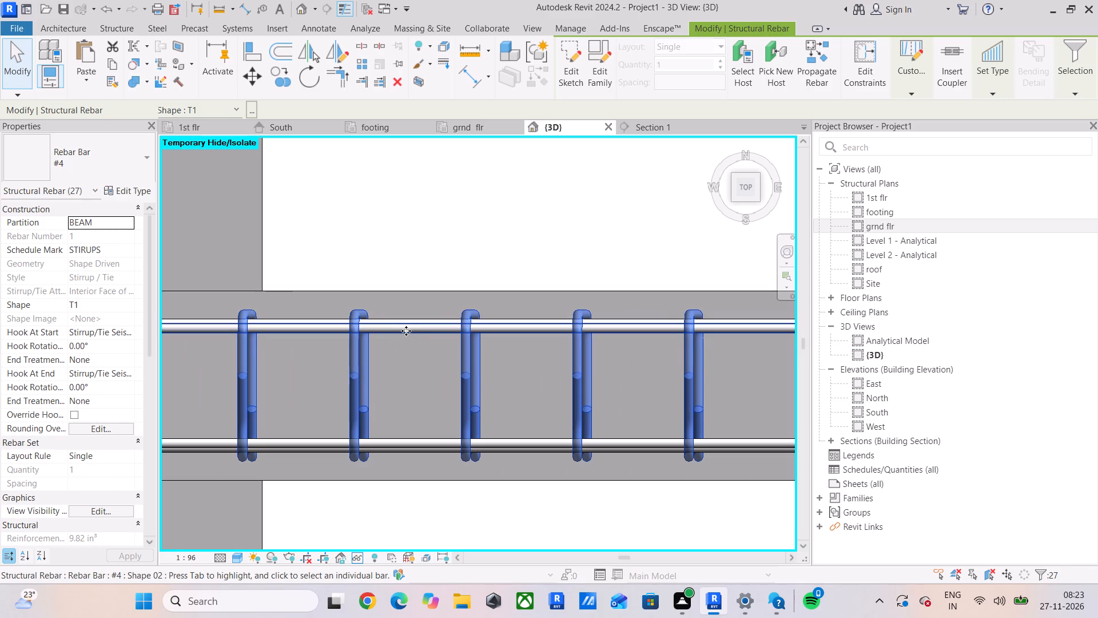
{"action": "right_click", "coordinate": [407, 325]}
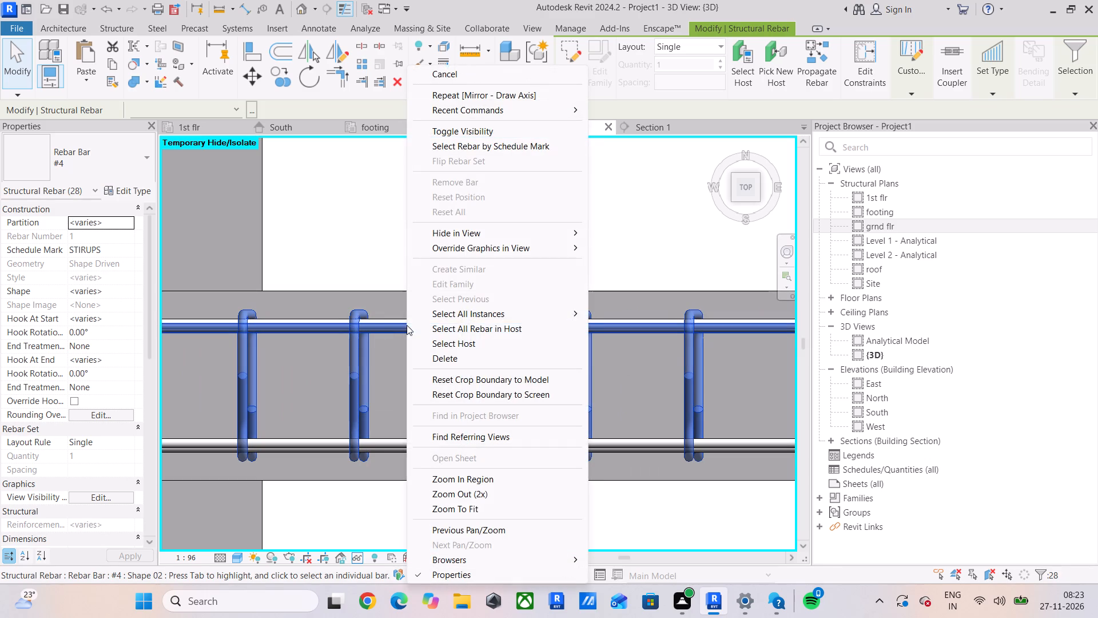
{"action": "left_click", "coordinate": [459, 332]}
{"action": "scroll", "coordinate": [474, 394], "scroll_direction": "down", "scroll_amount": 9}
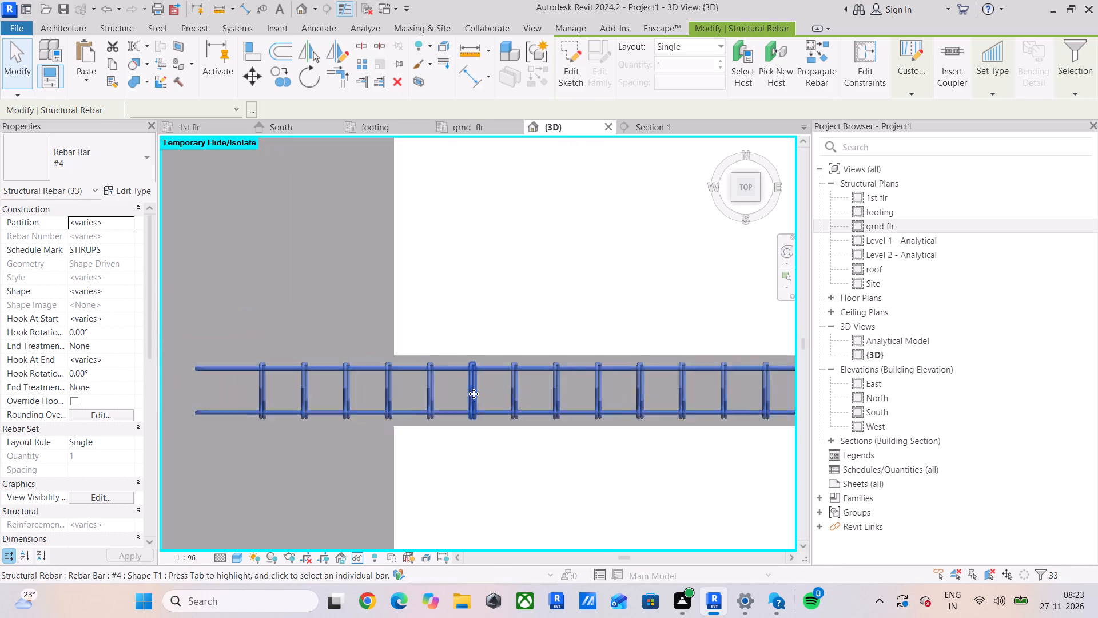
{"action": "scroll", "coordinate": [474, 394], "scroll_direction": "down", "scroll_amount": 2}
{"action": "middle_click_drag", "start_coordinate": [474, 393], "coordinate": [460, 411]}
{"action": "scroll", "coordinate": [444, 411], "scroll_direction": "down", "scroll_amount": 4}
{"action": "middle_click_drag", "start_coordinate": [448, 410], "coordinate": [347, 417]}
{"action": "scroll", "coordinate": [347, 416], "scroll_direction": "down", "scroll_amount": 4}
{"action": "middle_click_drag", "start_coordinate": [352, 417], "coordinate": [354, 370]}
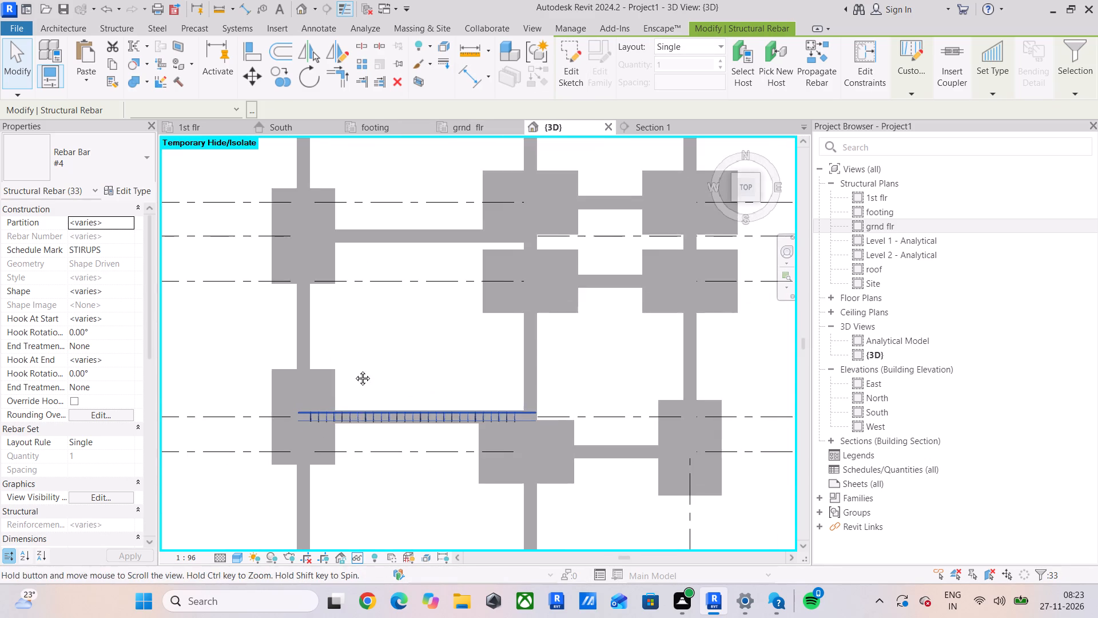
{"action": "middle_click_drag", "start_coordinate": [354, 370], "coordinate": [354, 252]}
{"action": "scroll", "coordinate": [371, 370], "scroll_direction": "up", "scroll_amount": 1}
{"action": "middle_click_drag", "start_coordinate": [371, 370], "coordinate": [371, 450]}
{"action": "scroll", "coordinate": [289, 303], "scroll_direction": "up", "scroll_amount": 4}
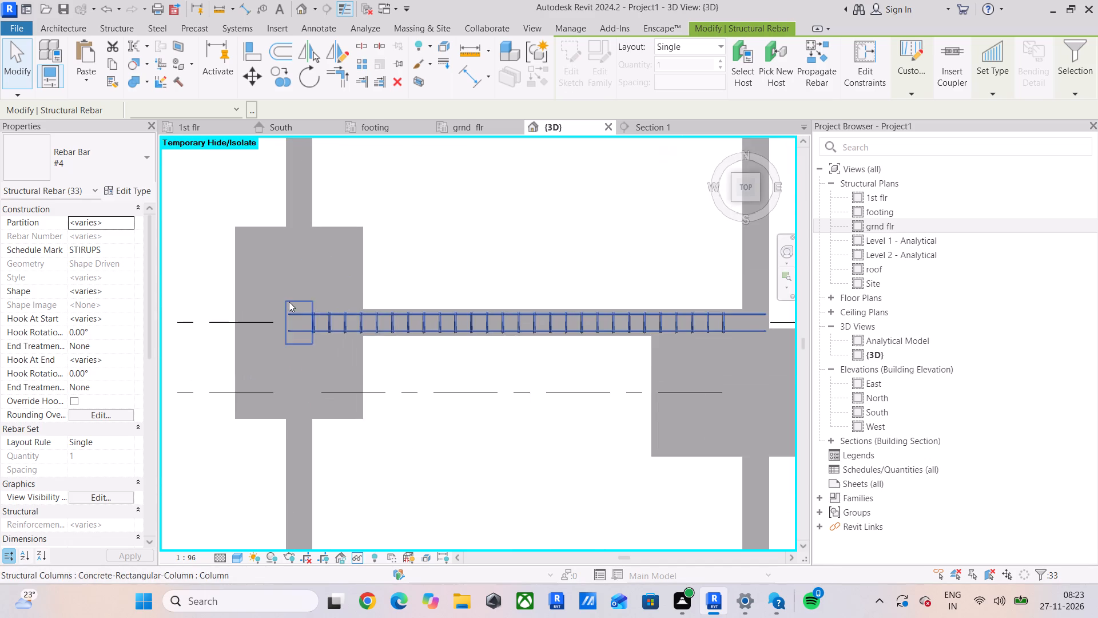
{"action": "middle_click_drag", "start_coordinate": [289, 302], "coordinate": [279, 358]}
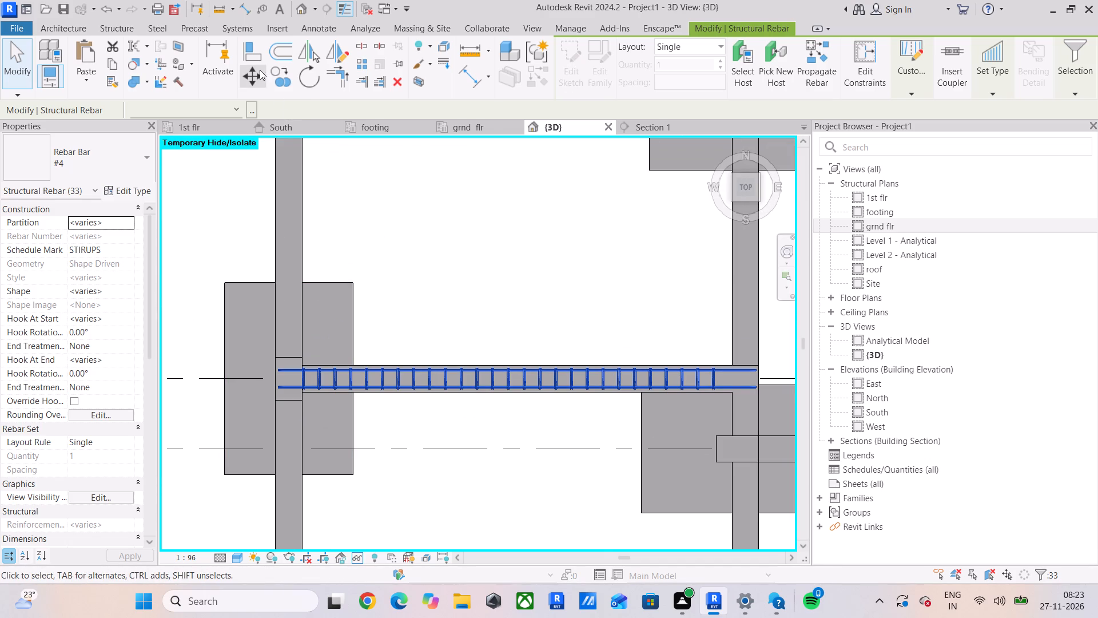
{"action": "left_click", "coordinate": [278, 77]}
{"action": "scroll", "coordinate": [293, 368], "scroll_direction": "up", "scroll_amount": 9}
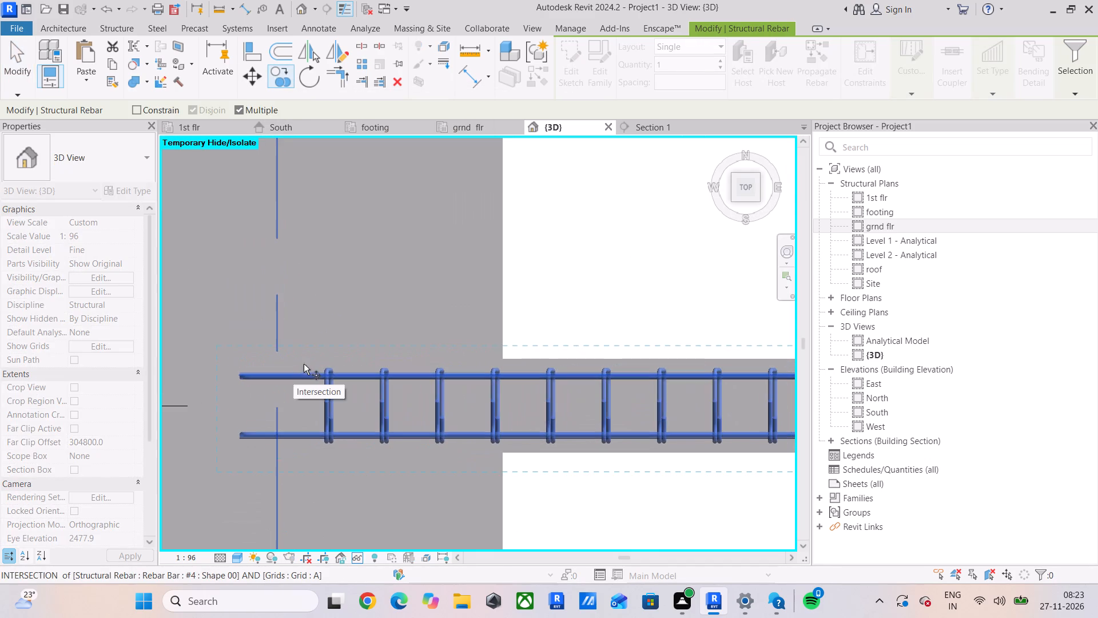
{"action": "left_click", "coordinate": [326, 355]}
{"action": "scroll", "coordinate": [355, 225], "scroll_direction": "down", "scroll_amount": 5}
{"action": "middle_click_drag", "start_coordinate": [342, 211], "coordinate": [277, 554]}
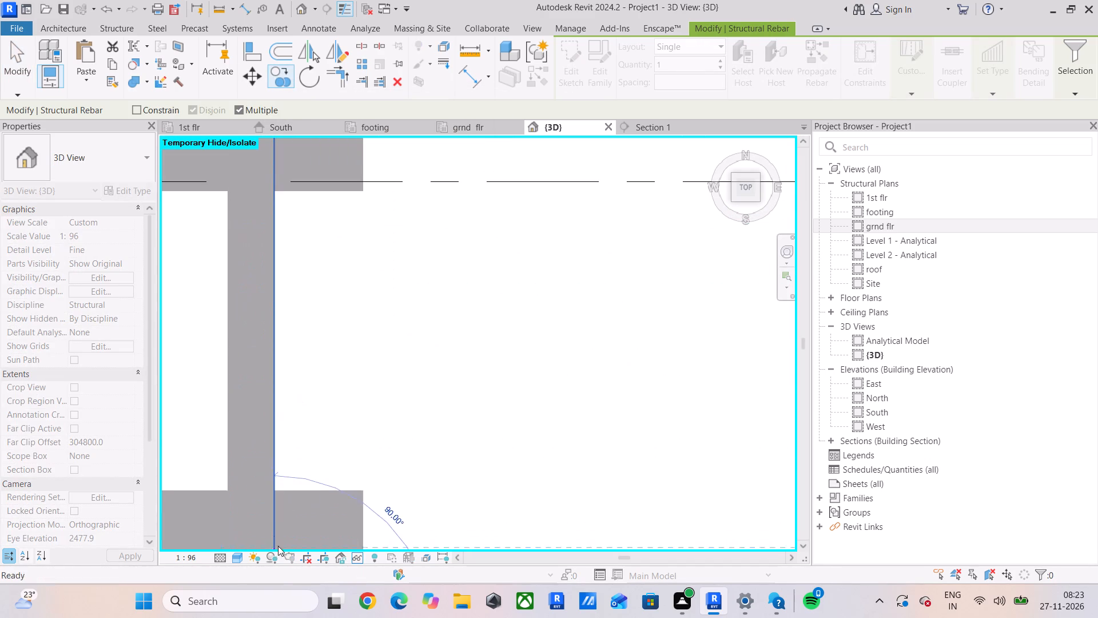
{"action": "middle_click_drag", "start_coordinate": [283, 333], "coordinate": [276, 525]}
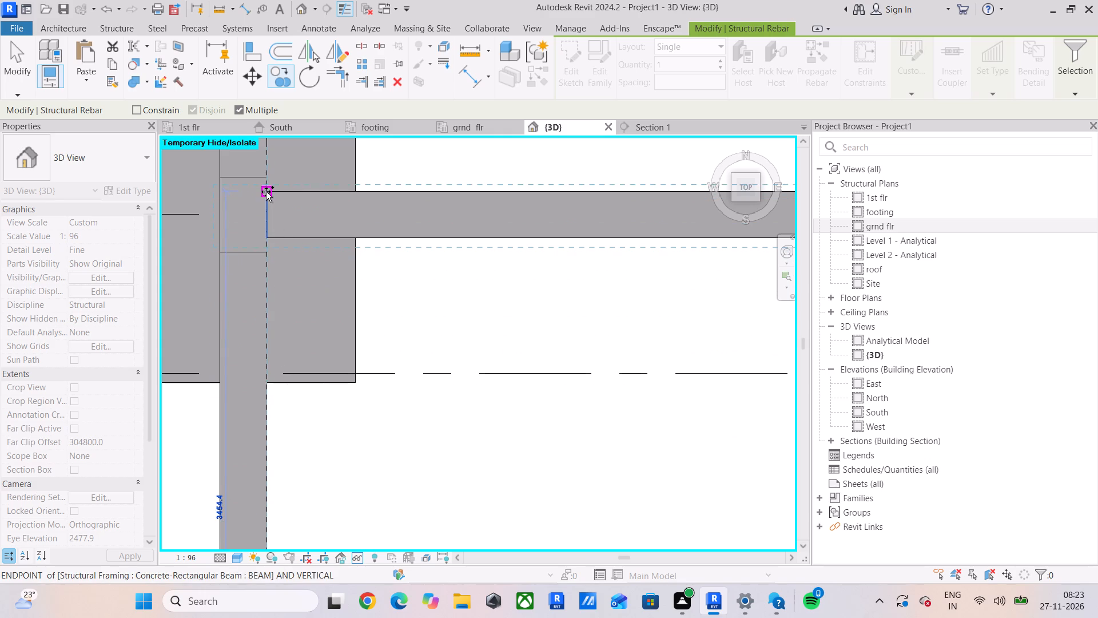
{"action": "left_click", "coordinate": [266, 192]}
Place another copy of the same beam reinforcement in the parallel ground-floor beam on grid 1, and end the copying.
{"action": "scroll", "coordinate": [266, 192], "scroll_direction": "down", "scroll_amount": 5}
{"action": "middle_click_drag", "start_coordinate": [273, 194], "coordinate": [250, 446]}
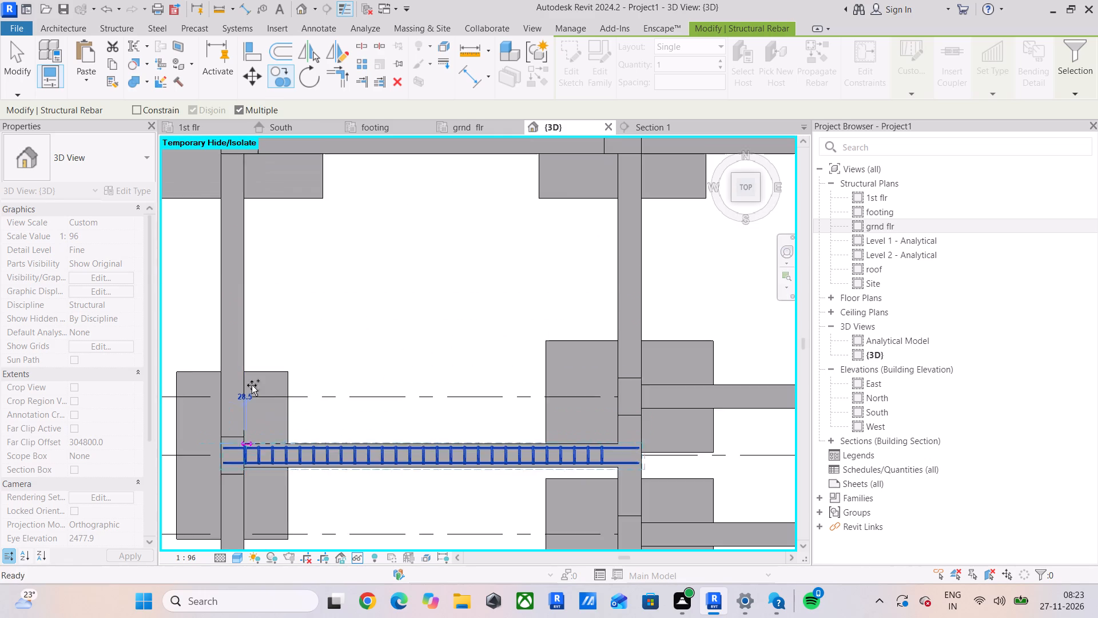
{"action": "middle_click_drag", "start_coordinate": [245, 271], "coordinate": [246, 439]}
{"action": "scroll", "coordinate": [231, 287], "scroll_direction": "up", "scroll_amount": 2}
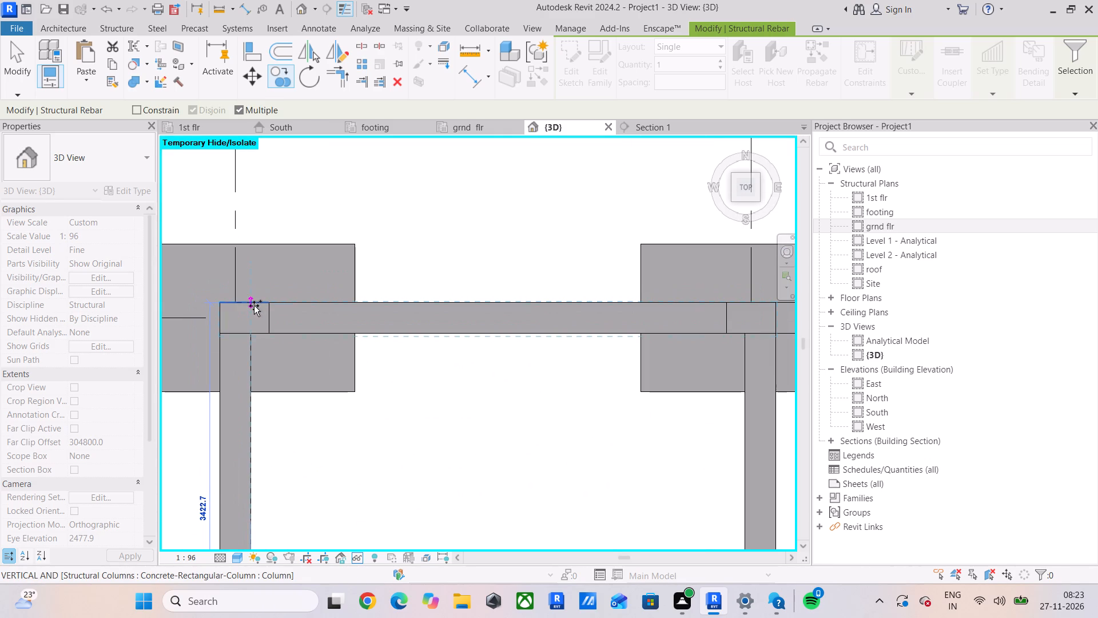
{"action": "left_click", "coordinate": [254, 306]}
{"action": "middle_click_drag", "start_coordinate": [327, 332], "coordinate": [245, 331]}
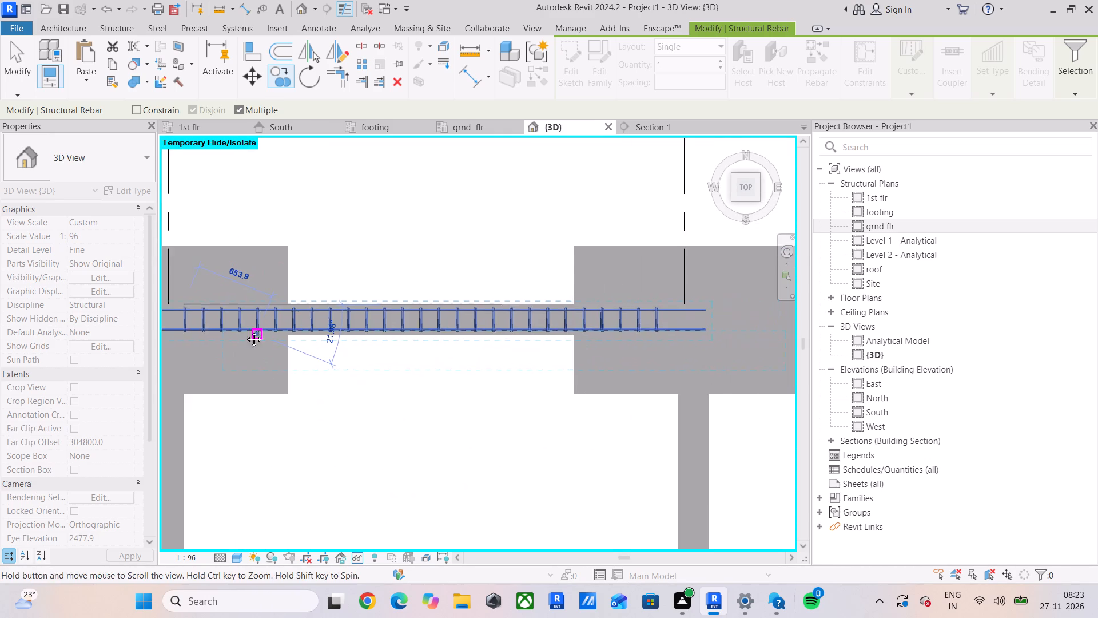
{"action": "middle_click_drag", "start_coordinate": [245, 331], "coordinate": [245, 331]}
{"action": "scroll", "coordinate": [265, 333], "scroll_direction": "down", "scroll_amount": 3}
{"action": "middle_click_drag", "start_coordinate": [334, 342], "coordinate": [224, 322]}
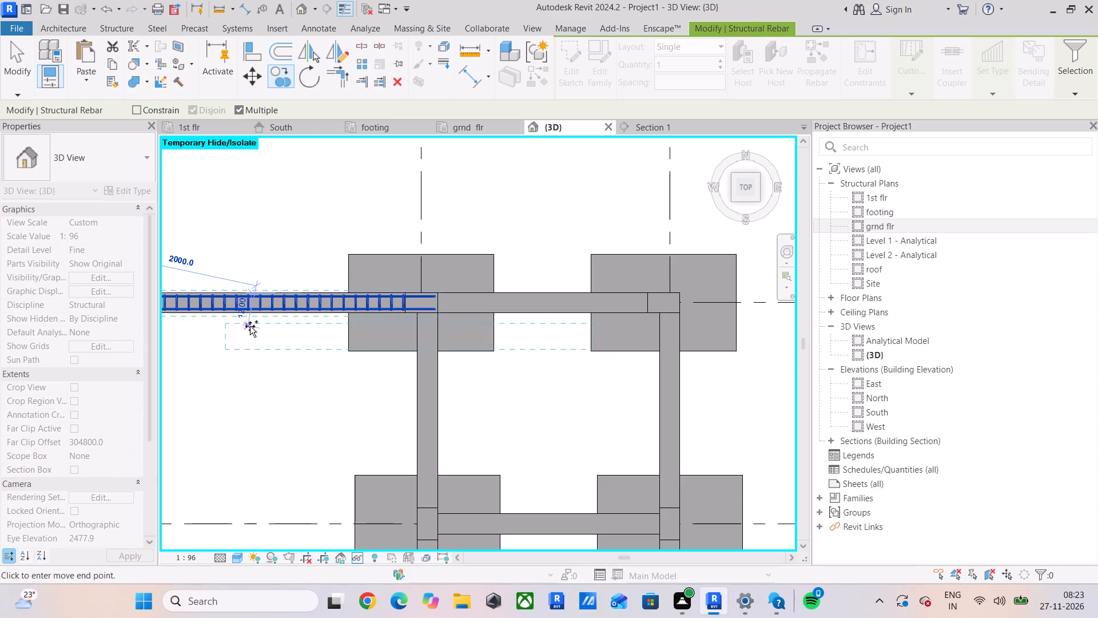
{"action": "scroll", "coordinate": [254, 336], "scroll_direction": "down", "scroll_amount": 3}
{"action": "middle_click_drag", "start_coordinate": [258, 338], "coordinate": [266, 243]}
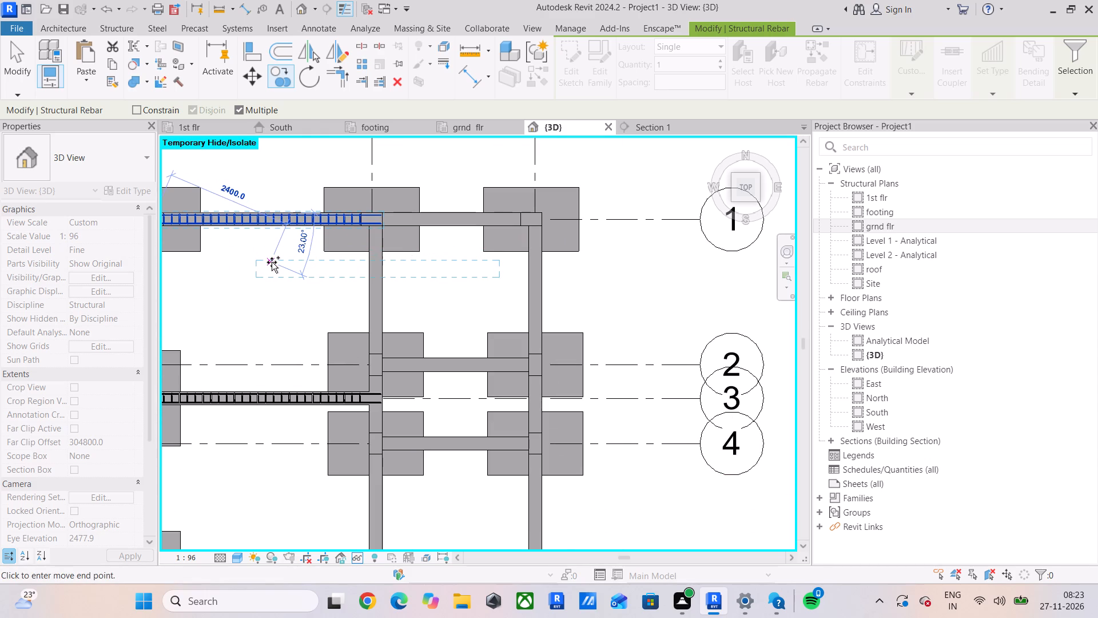
{"action": "key", "text": "Escape"}
{"action": "key", "text": "Escape"}
{"action": "key", "text": "Escape"}
{"action": "key", "text": "Escape"}
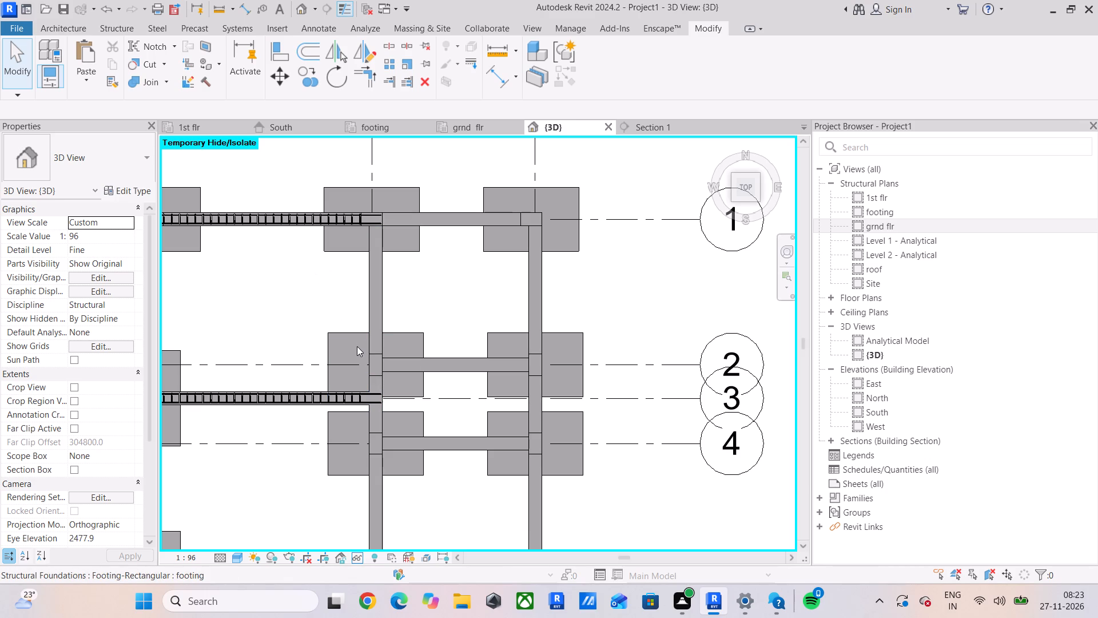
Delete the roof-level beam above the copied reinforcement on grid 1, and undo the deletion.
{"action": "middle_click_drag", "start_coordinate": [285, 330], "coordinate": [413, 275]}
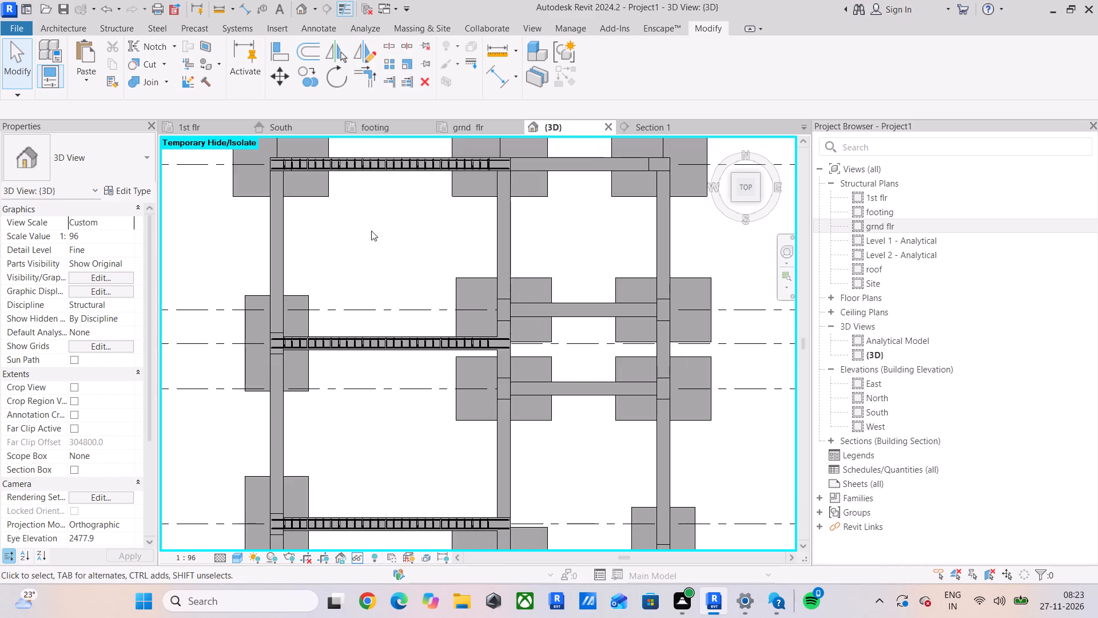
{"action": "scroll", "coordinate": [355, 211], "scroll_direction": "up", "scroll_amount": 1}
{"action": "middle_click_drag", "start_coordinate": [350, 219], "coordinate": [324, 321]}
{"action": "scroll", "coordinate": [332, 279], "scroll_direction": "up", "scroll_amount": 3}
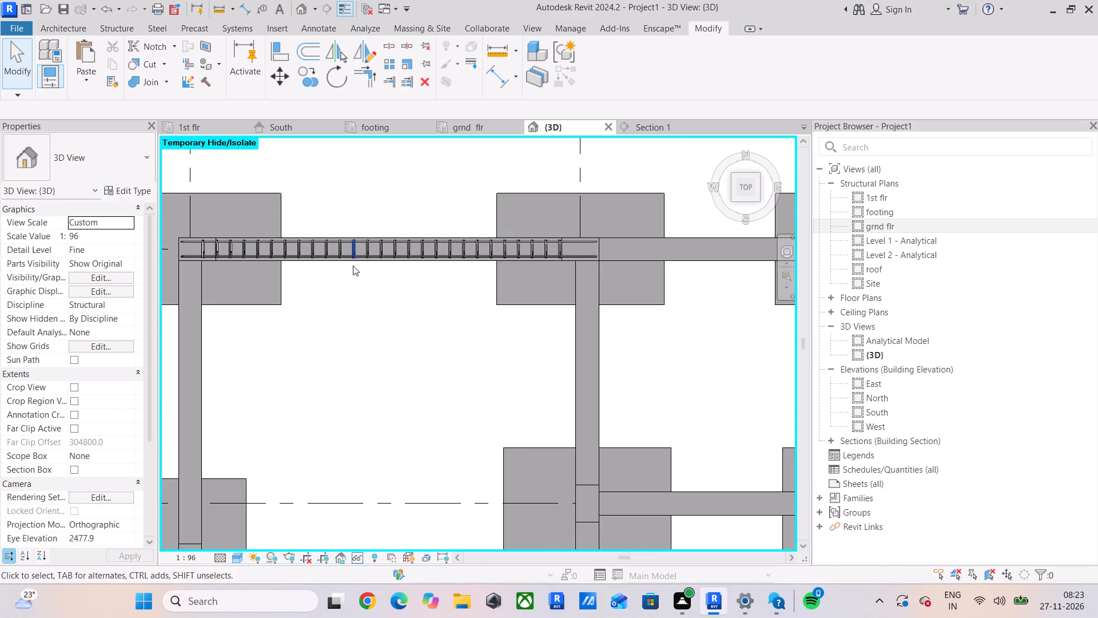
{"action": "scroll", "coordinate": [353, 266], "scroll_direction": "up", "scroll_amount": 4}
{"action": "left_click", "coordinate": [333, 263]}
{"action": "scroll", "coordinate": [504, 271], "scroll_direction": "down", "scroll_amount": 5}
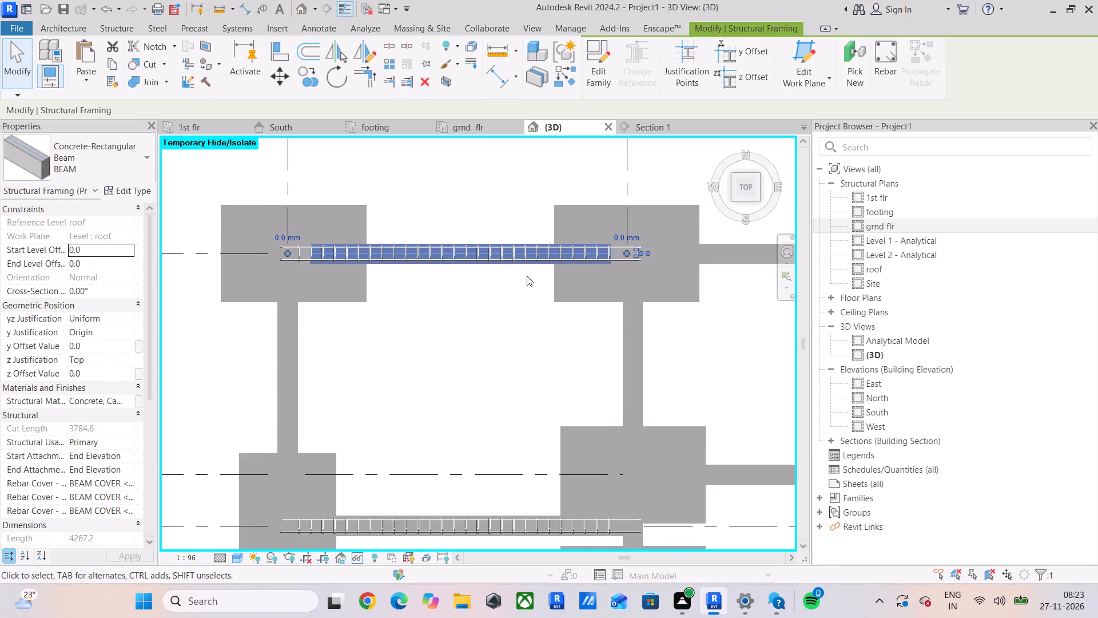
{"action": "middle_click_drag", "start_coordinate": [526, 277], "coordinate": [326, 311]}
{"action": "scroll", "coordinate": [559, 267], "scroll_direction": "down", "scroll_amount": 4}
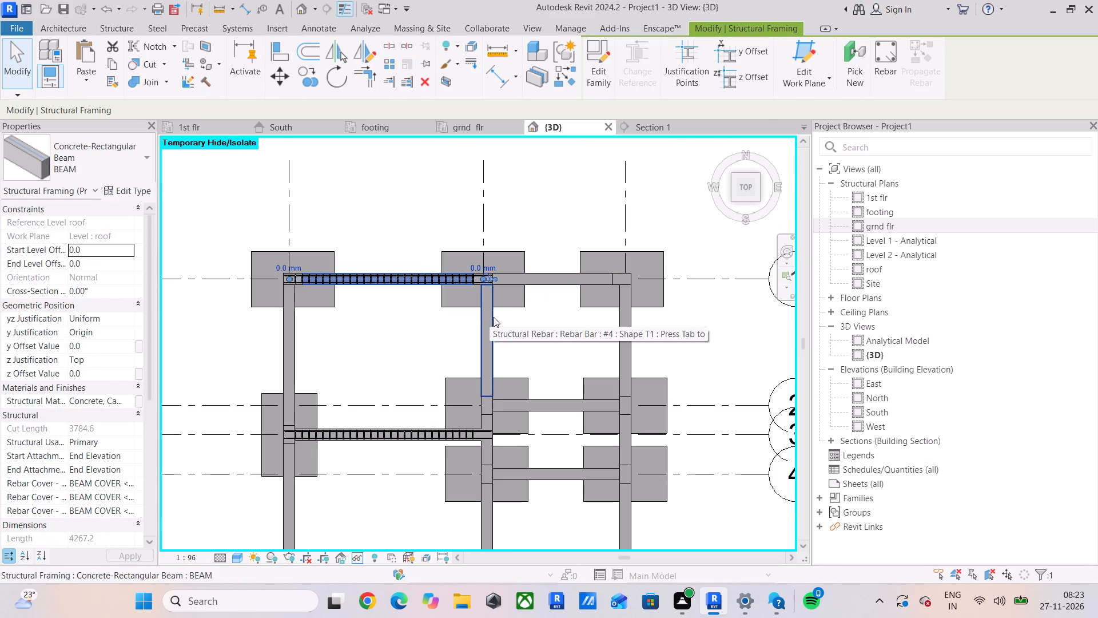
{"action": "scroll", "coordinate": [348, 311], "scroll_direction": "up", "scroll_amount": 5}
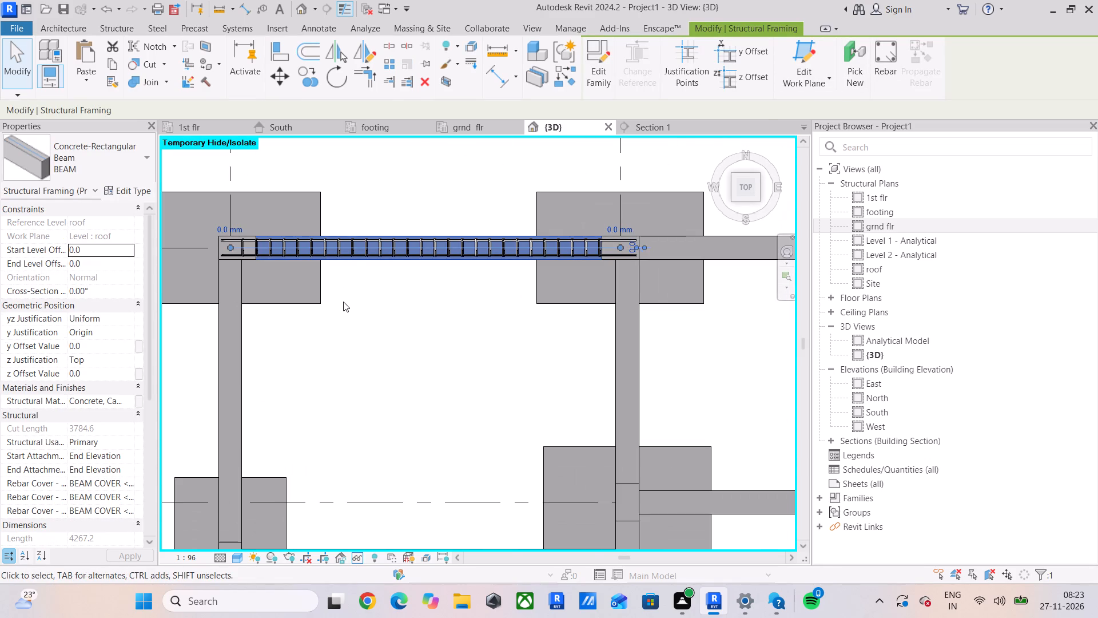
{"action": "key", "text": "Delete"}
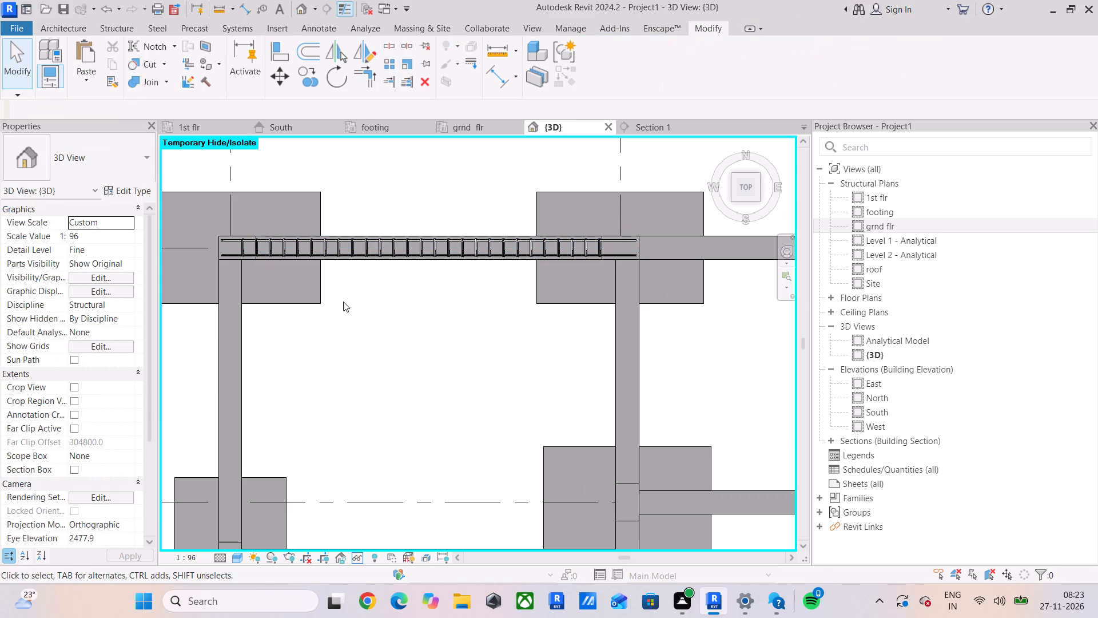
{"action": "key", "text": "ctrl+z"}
Propagate the reinforcement of the ground-floor beam on grid 1 to the adjoining unreinforced beam on the same line, aligned by host.
{"action": "scroll", "coordinate": [259, 340], "scroll_direction": "down", "scroll_amount": 4}
{"action": "middle_click_drag", "start_coordinate": [340, 368], "coordinate": [366, 321], "text": "shift"}
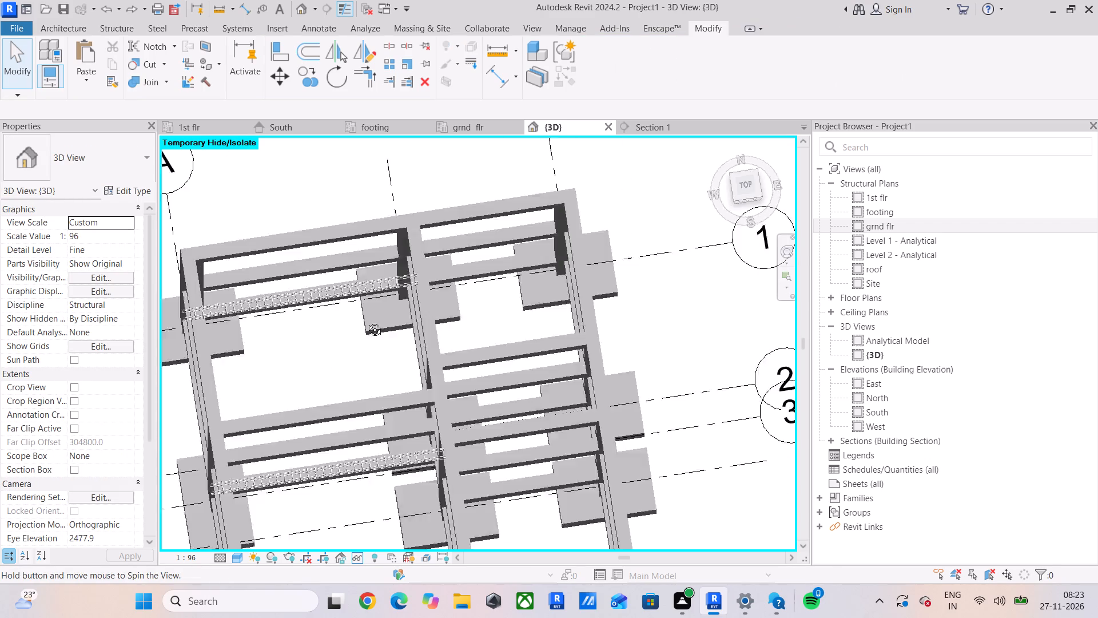
{"action": "middle_click_drag", "start_coordinate": [366, 321], "coordinate": [387, 184], "text": "shift"}
{"action": "middle_click_drag", "start_coordinate": [292, 369], "coordinate": [427, 228]}
{"action": "middle_click_drag", "start_coordinate": [228, 356], "coordinate": [292, 306], "text": "shift"}
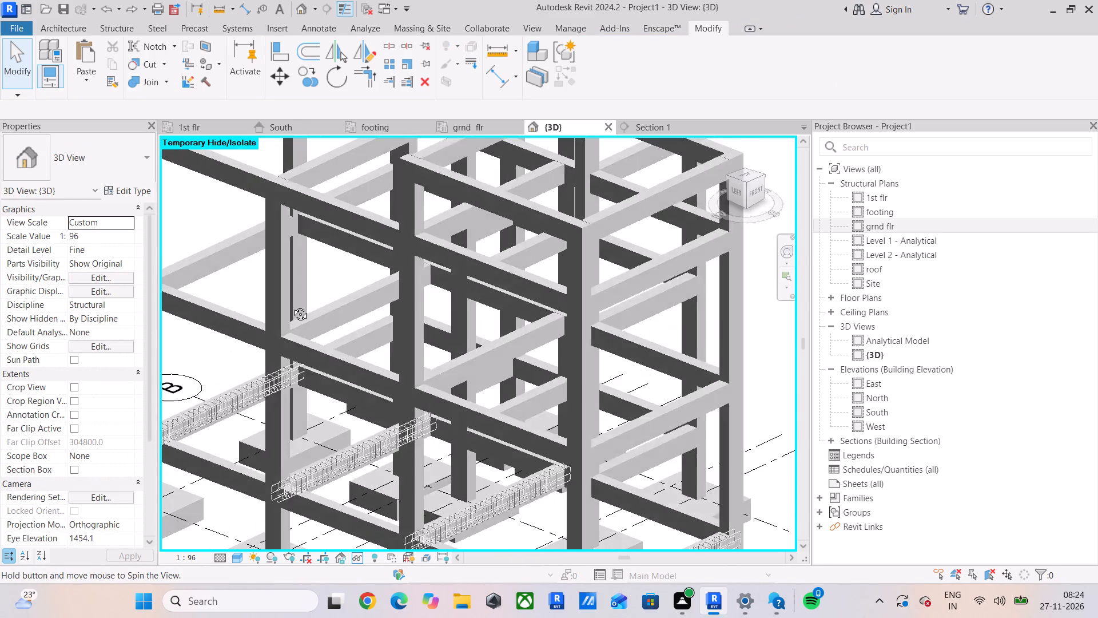
{"action": "middle_click_drag", "start_coordinate": [292, 306], "coordinate": [293, 303], "text": "shift"}
{"action": "middle_click_drag", "start_coordinate": [248, 395], "coordinate": [343, 374]}
{"action": "scroll", "coordinate": [272, 406], "scroll_direction": "up", "scroll_amount": 9}
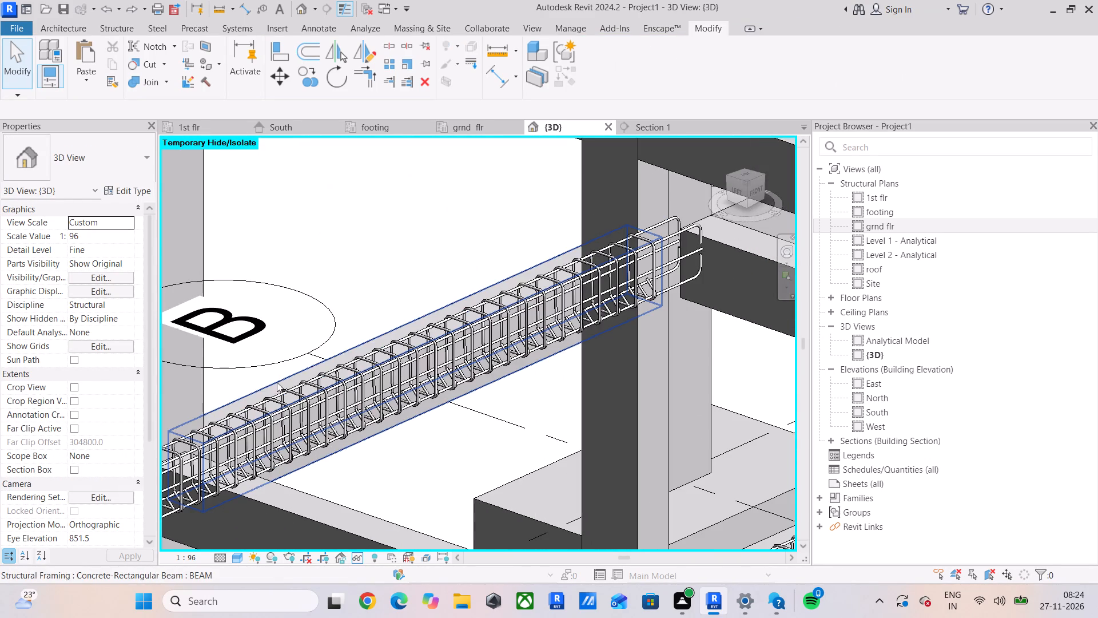
{"action": "left_click", "coordinate": [277, 382]}
{"action": "left_click", "coordinate": [920, 59]}
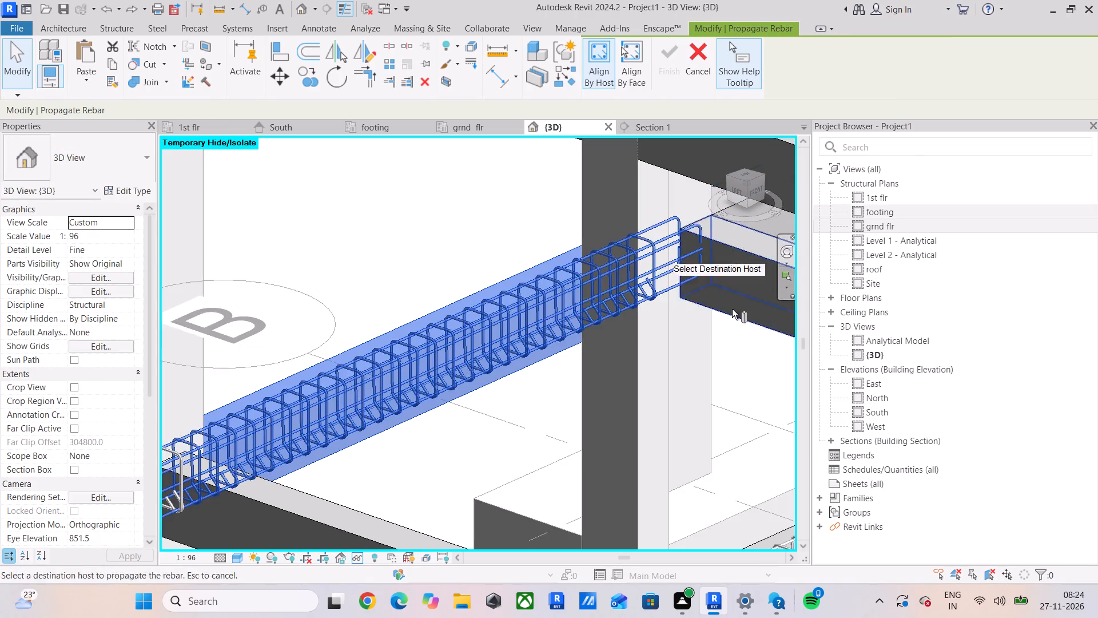
{"action": "scroll", "coordinate": [698, 328], "scroll_direction": "down", "scroll_amount": 4}
{"action": "middle_click_drag", "start_coordinate": [698, 323], "coordinate": [651, 346], "text": "shift"}
{"action": "middle_click_drag", "start_coordinate": [650, 344], "coordinate": [552, 362]}
{"action": "scroll", "coordinate": [540, 362], "scroll_direction": "down", "scroll_amount": 4}
{"action": "middle_click_drag", "start_coordinate": [620, 346], "coordinate": [452, 403]}
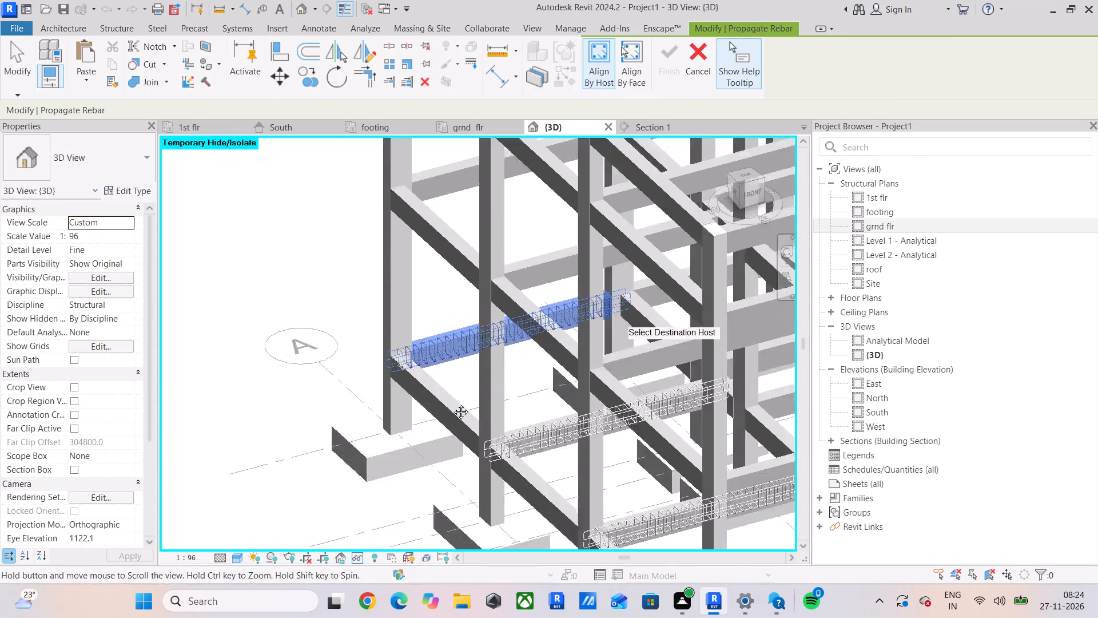
{"action": "middle_click_drag", "start_coordinate": [452, 403], "coordinate": [349, 449]}
{"action": "middle_click_drag", "start_coordinate": [464, 378], "coordinate": [477, 358], "text": "shift"}
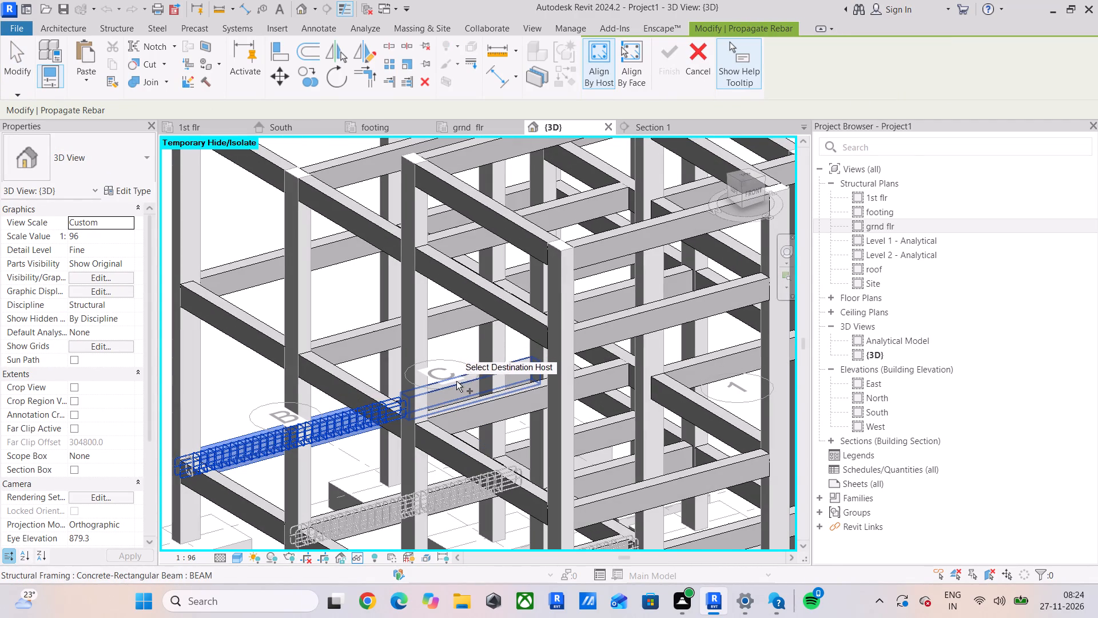
{"action": "left_click", "coordinate": [456, 382]}
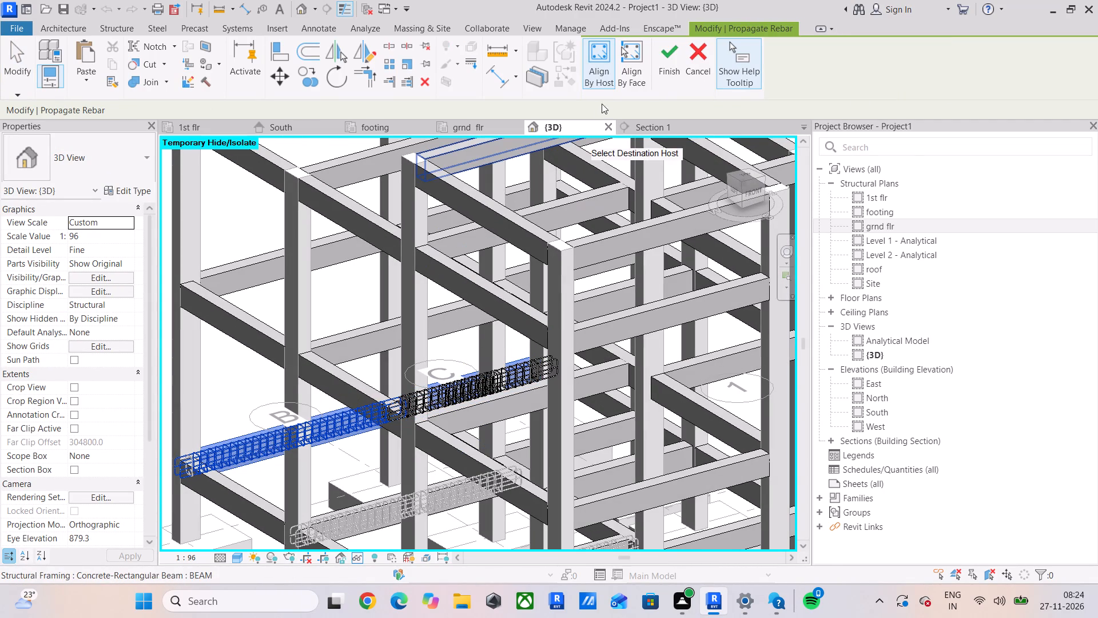
{"action": "left_click", "coordinate": [662, 65]}
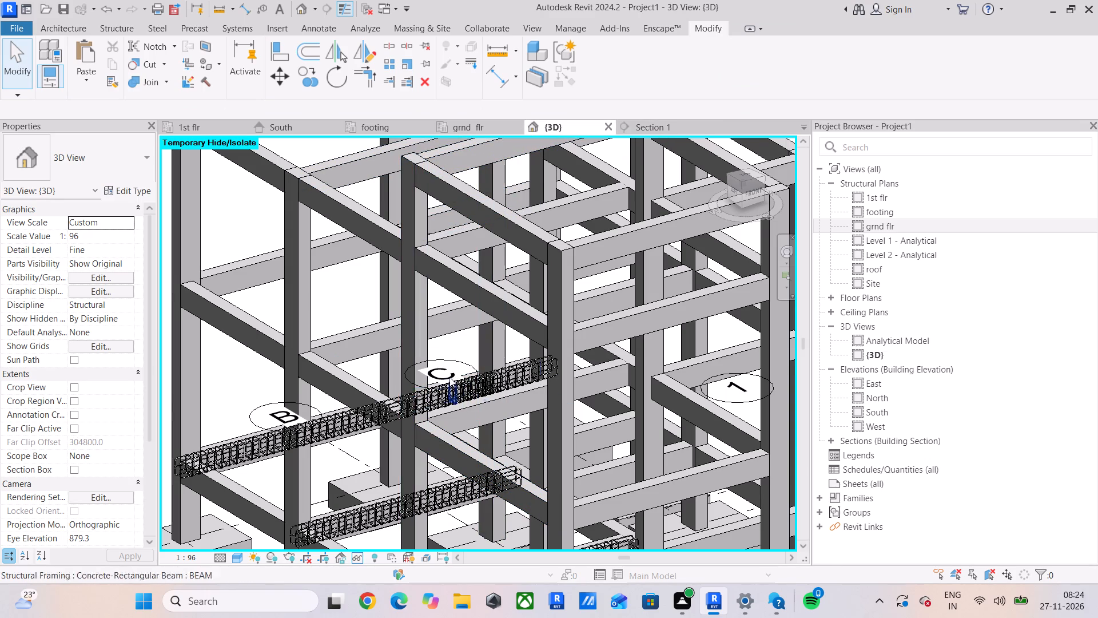
Enclose the newly reinforced ground-floor beam on grid 1 in a section box and view it from the top.
{"action": "scroll", "coordinate": [448, 382], "scroll_direction": "up", "scroll_amount": 5}
{"action": "scroll", "coordinate": [496, 376], "scroll_direction": "up", "scroll_amount": 3}
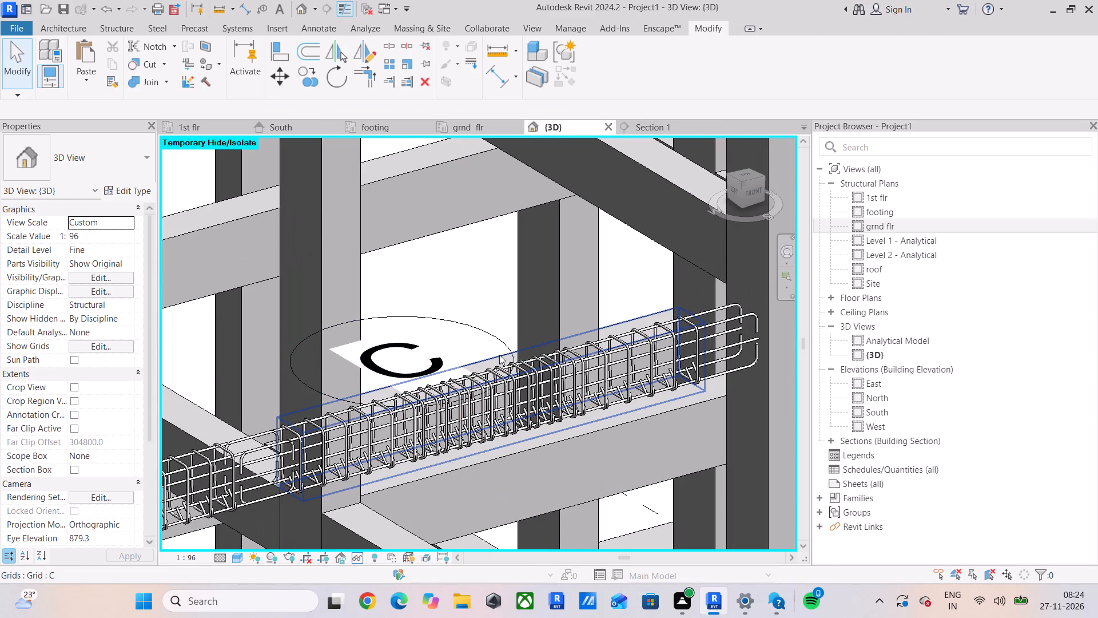
{"action": "left_click", "coordinate": [499, 355]}
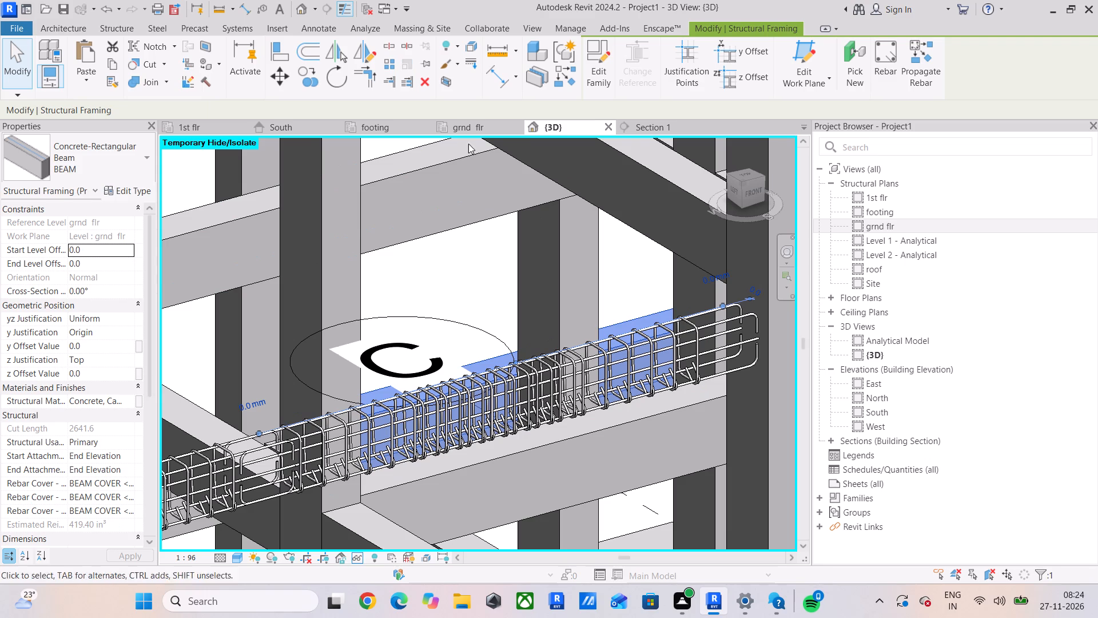
{"action": "left_click", "coordinate": [448, 82]}
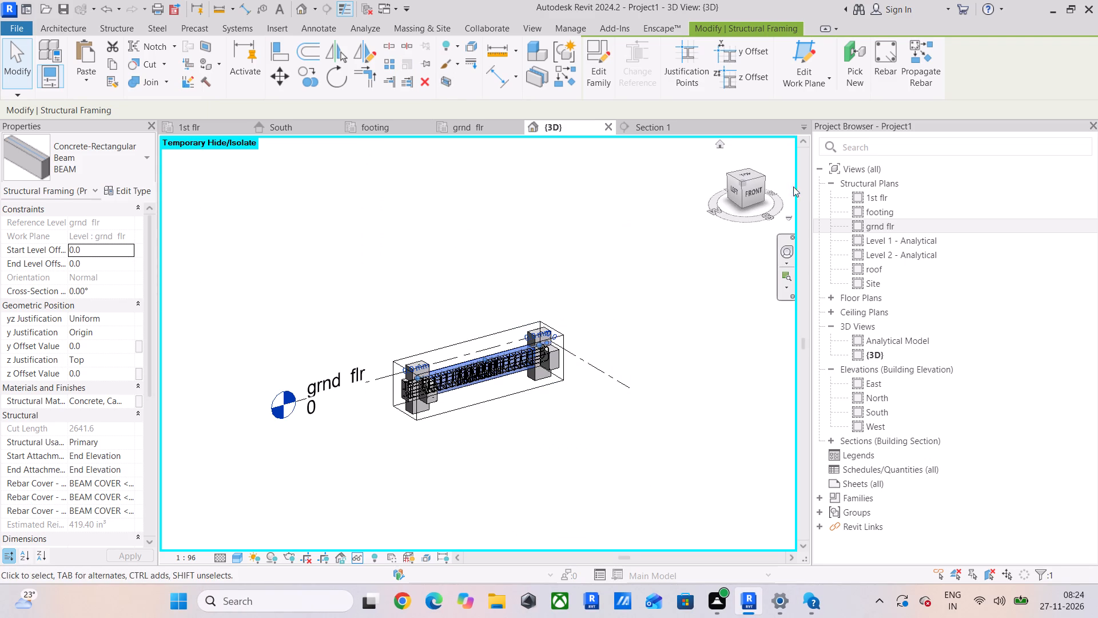
{"action": "left_click", "coordinate": [746, 172]}
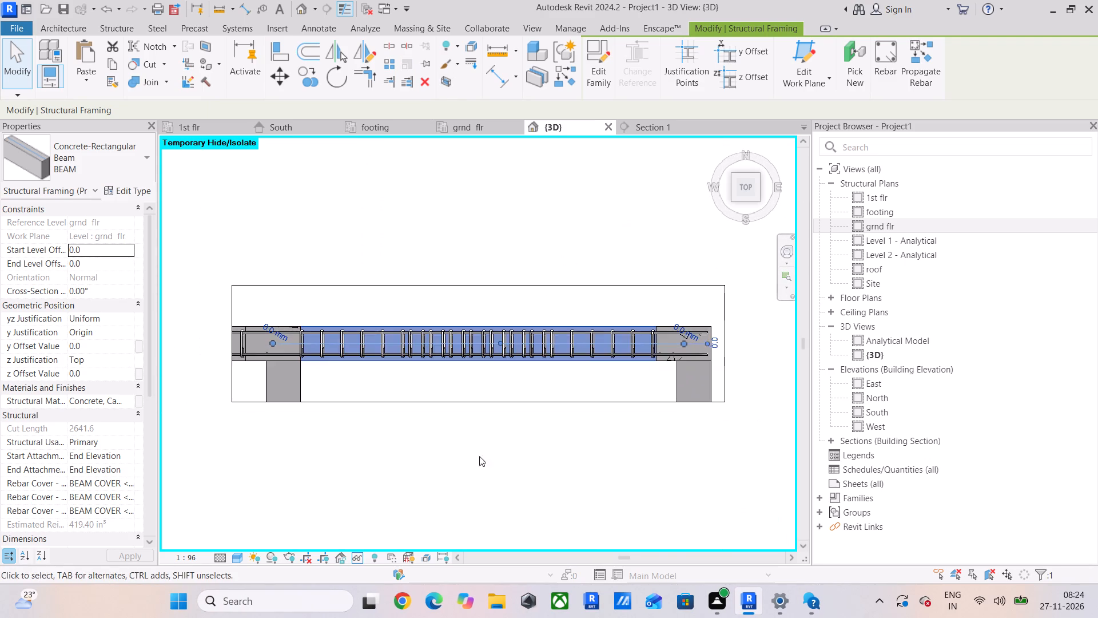
Enlarge the section box southward over the frame and westward past the adjoining reinforced beam.
{"action": "scroll", "coordinate": [393, 419], "scroll_direction": "down", "scroll_amount": 5}
{"action": "left_click", "coordinate": [401, 414]}
{"action": "scroll", "coordinate": [401, 415], "scroll_direction": "down", "scroll_amount": 9}
{"action": "middle_click_drag", "start_coordinate": [402, 415], "coordinate": [437, 240]}
{"action": "scroll", "coordinate": [421, 322], "scroll_direction": "down", "scroll_amount": 1}
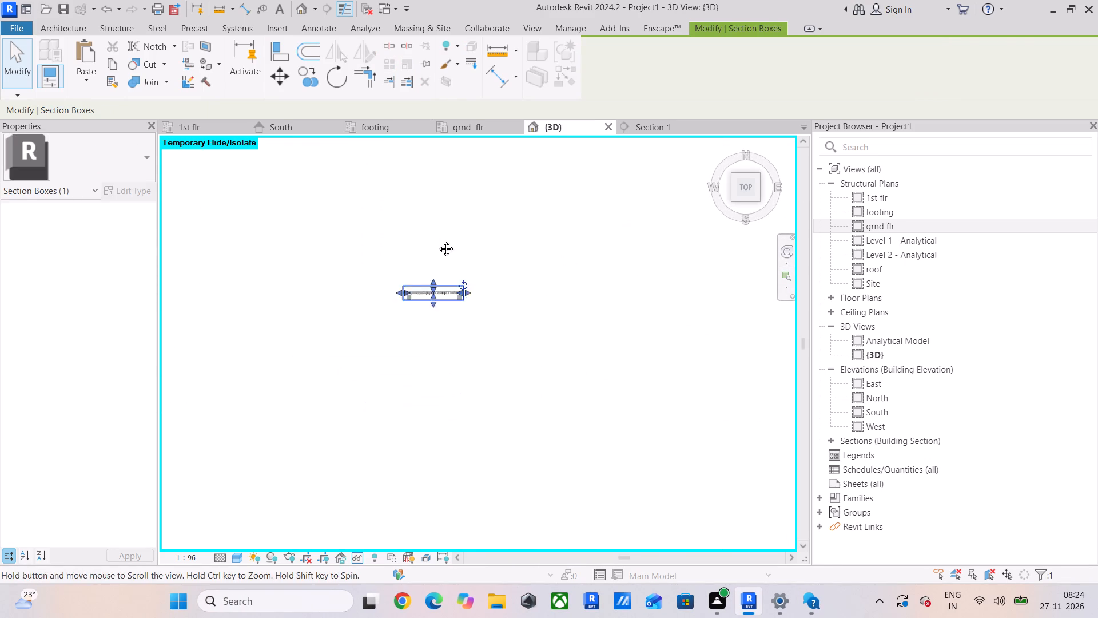
{"action": "middle_click_drag", "start_coordinate": [437, 240], "coordinate": [441, 221]}
{"action": "left_click_drag", "start_coordinate": [450, 220], "coordinate": [450, 464]}
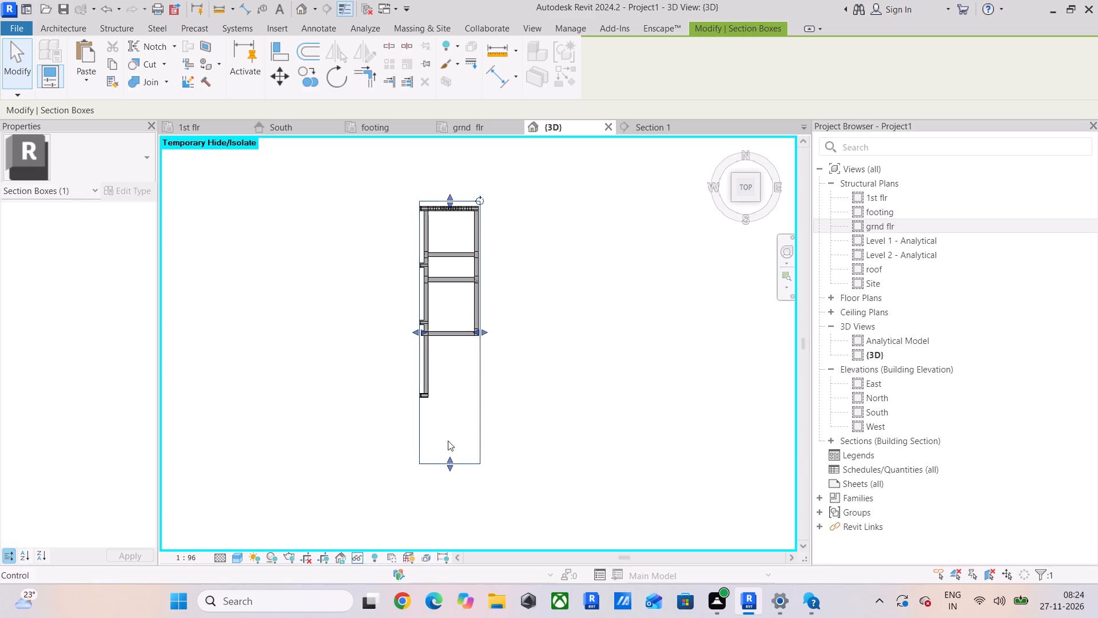
{"action": "left_click_drag", "start_coordinate": [413, 330], "coordinate": [270, 336]}
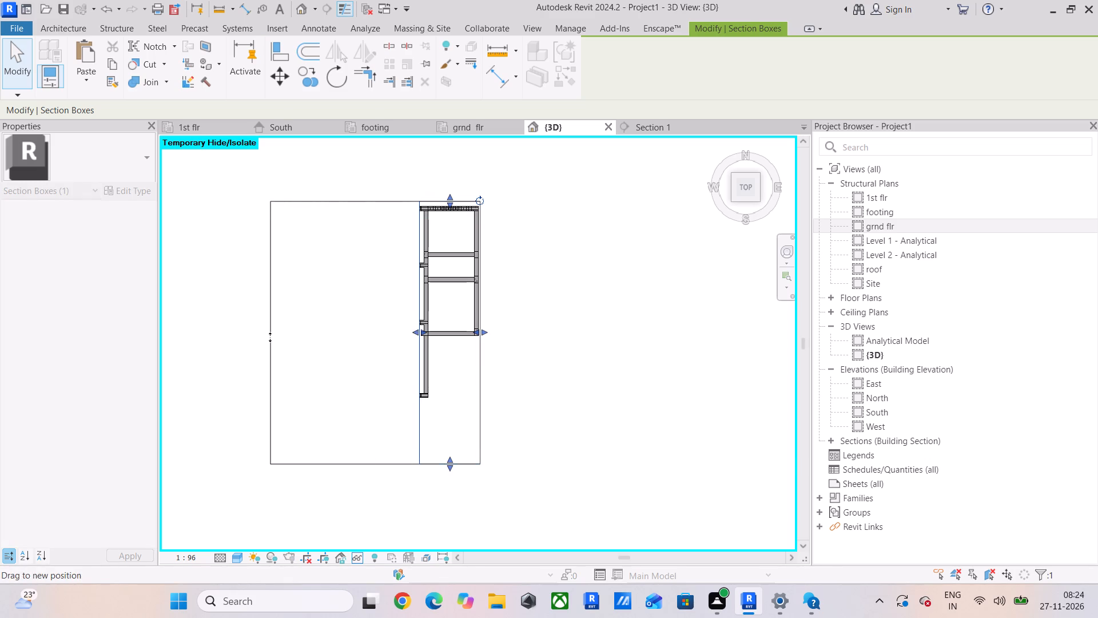
Delete the propagated T1 stirrups except the westernmost one in the grid 1 beam, filtering the selection to Structural Rebar only.
{"action": "scroll", "coordinate": [411, 240], "scroll_direction": "up", "scroll_amount": 5}
{"action": "middle_click_drag", "start_coordinate": [437, 254], "coordinate": [362, 395]}
{"action": "scroll", "coordinate": [413, 332], "scroll_direction": "up", "scroll_amount": 15}
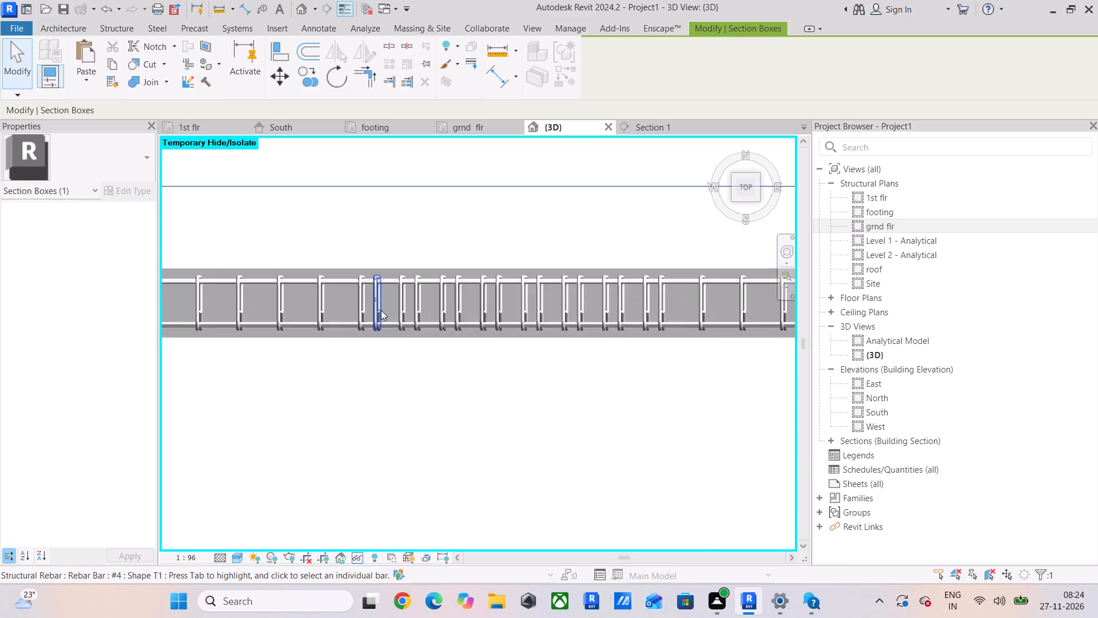
{"action": "middle_click_drag", "start_coordinate": [384, 310], "coordinate": [397, 341]}
{"action": "scroll", "coordinate": [559, 335], "scroll_direction": "down", "scroll_amount": 3}
{"action": "middle_click_drag", "start_coordinate": [578, 335], "coordinate": [568, 338]}
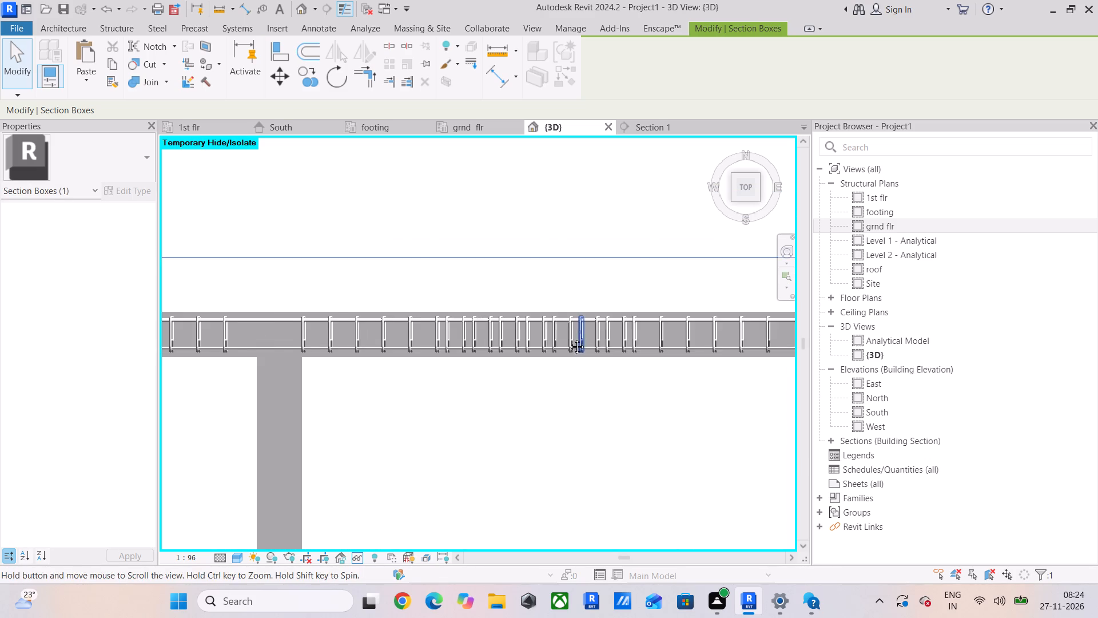
{"action": "middle_click_drag", "start_coordinate": [568, 338], "coordinate": [529, 351]}
{"action": "scroll", "coordinate": [702, 358], "scroll_direction": "up", "scroll_amount": 3}
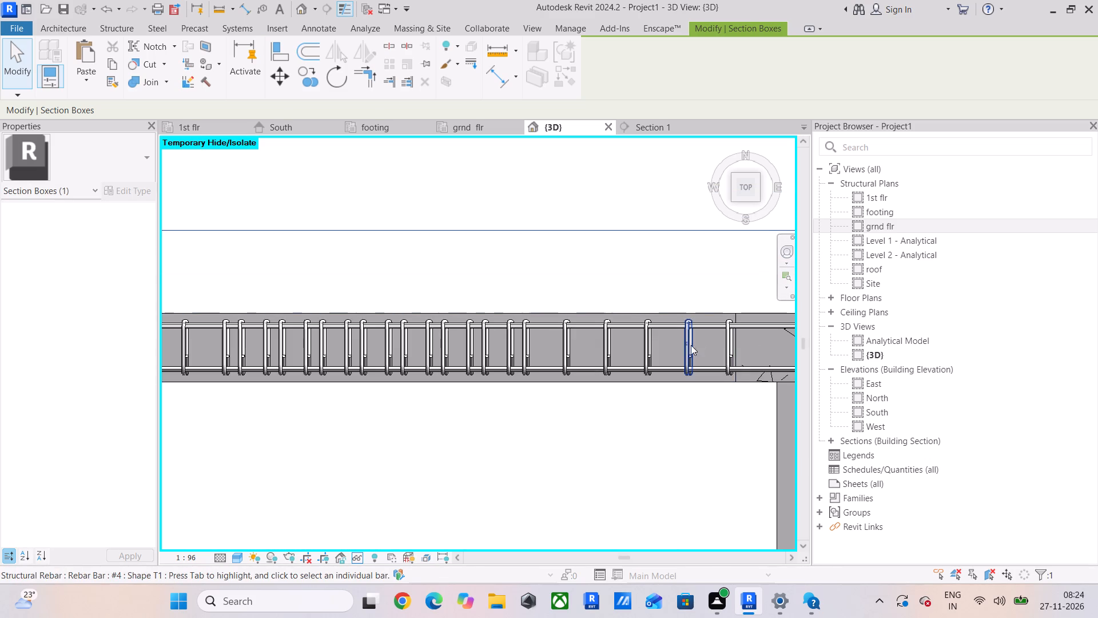
{"action": "left_click", "coordinate": [544, 356]}
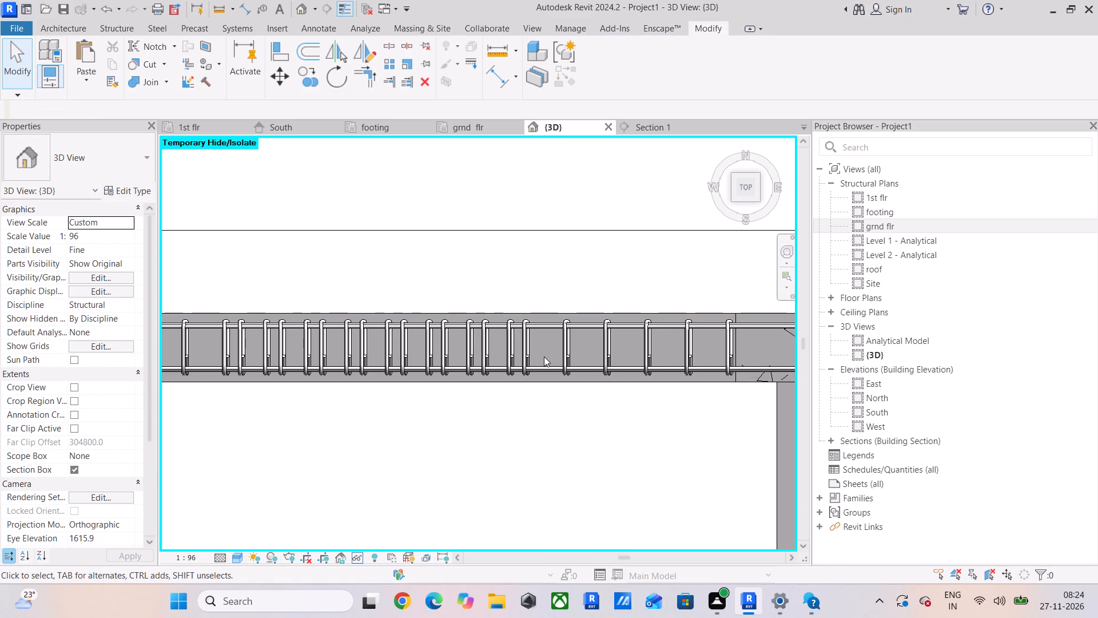
{"action": "left_click_drag", "start_coordinate": [544, 357], "coordinate": [210, 350]}
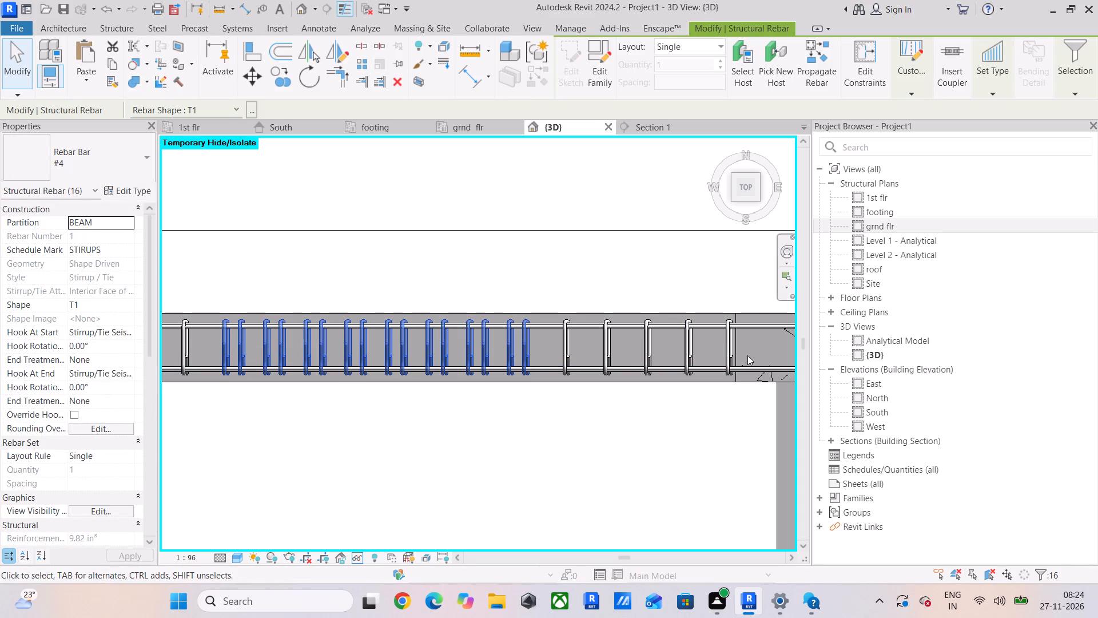
{"action": "left_click_drag", "start_coordinate": [750, 354], "coordinate": [560, 351], "text": "ctrl"}
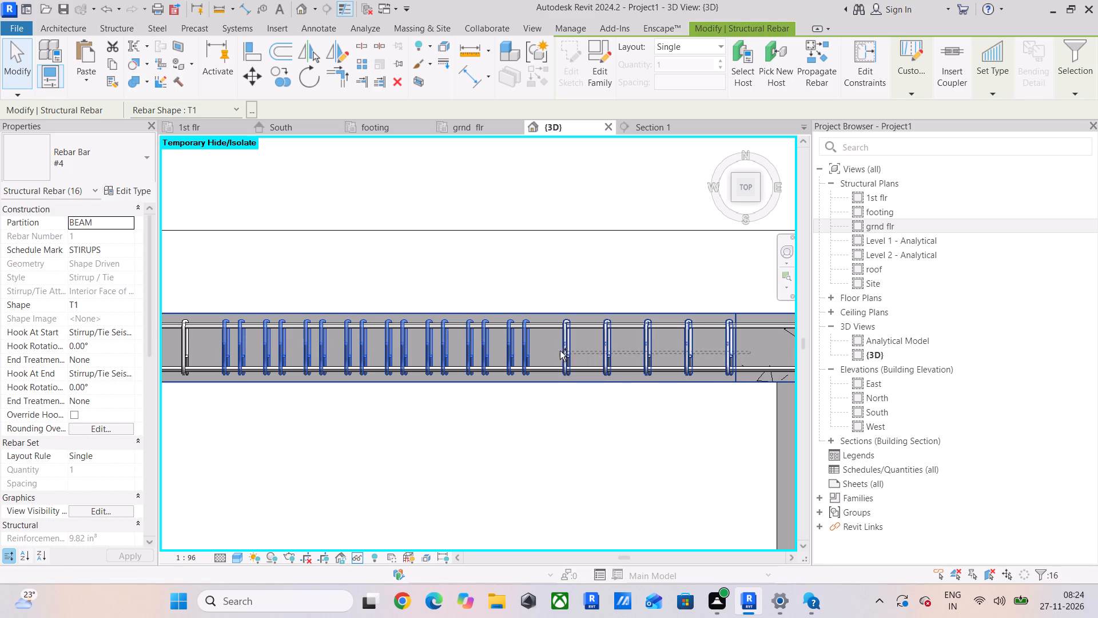
{"action": "left_click_drag", "start_coordinate": [560, 351], "coordinate": [551, 350], "text": "ctrl"}
{"action": "middle_click_drag", "start_coordinate": [535, 358], "coordinate": [667, 361]}
{"action": "scroll", "coordinate": [373, 298], "scroll_direction": "down", "scroll_amount": 3}
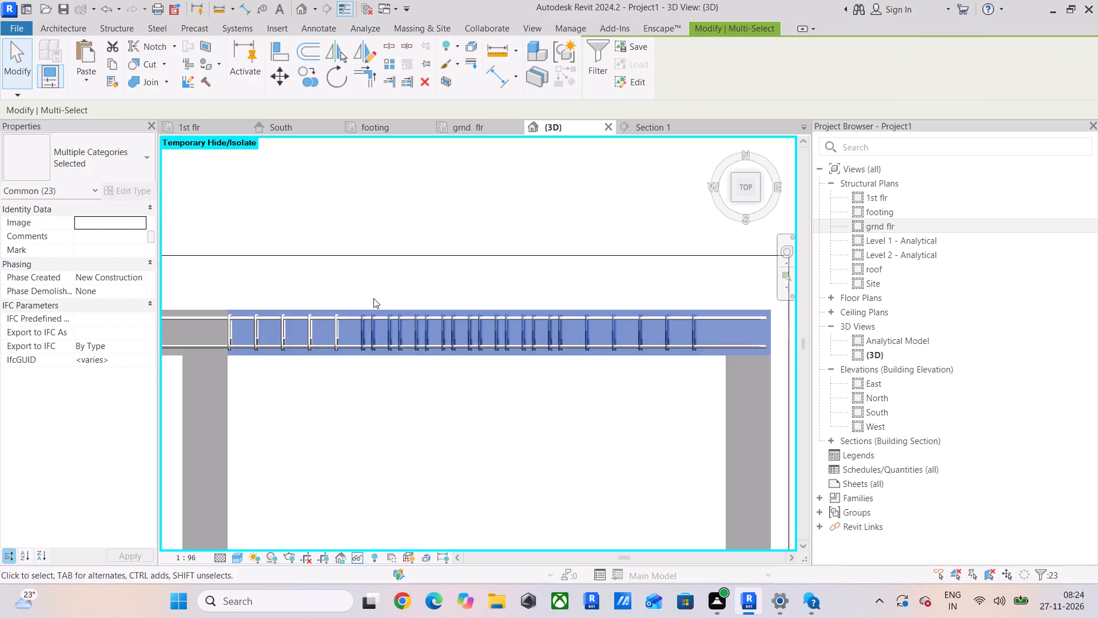
{"action": "middle_click_drag", "start_coordinate": [373, 298], "coordinate": [429, 315]}
{"action": "scroll", "coordinate": [398, 347], "scroll_direction": "up", "scroll_amount": 5}
{"action": "left_click_drag", "start_coordinate": [406, 368], "coordinate": [352, 360], "text": "ctrl"}
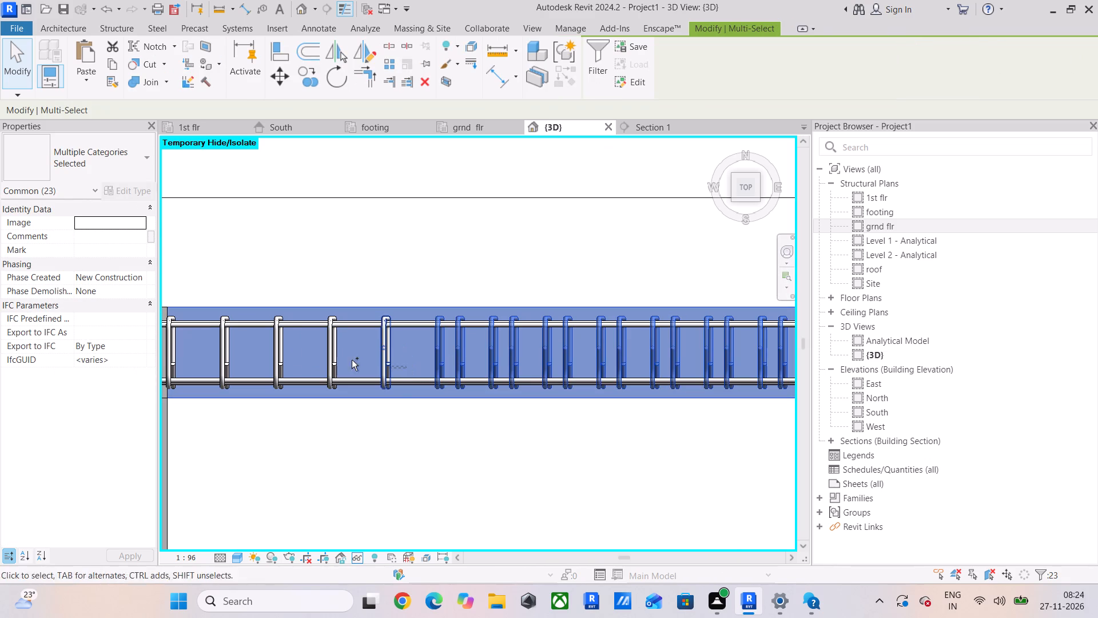
{"action": "left_click_drag", "start_coordinate": [352, 360], "coordinate": [202, 355], "text": "ctrl"}
{"action": "middle_click_drag", "start_coordinate": [272, 362], "coordinate": [379, 372]}
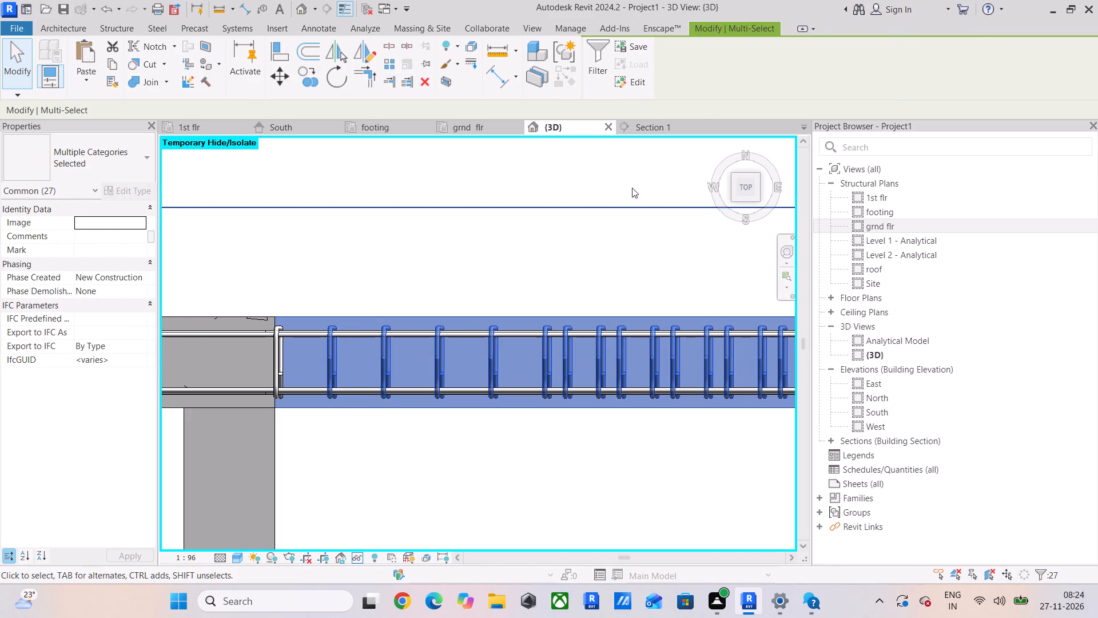
{"action": "left_click", "coordinate": [600, 51]}
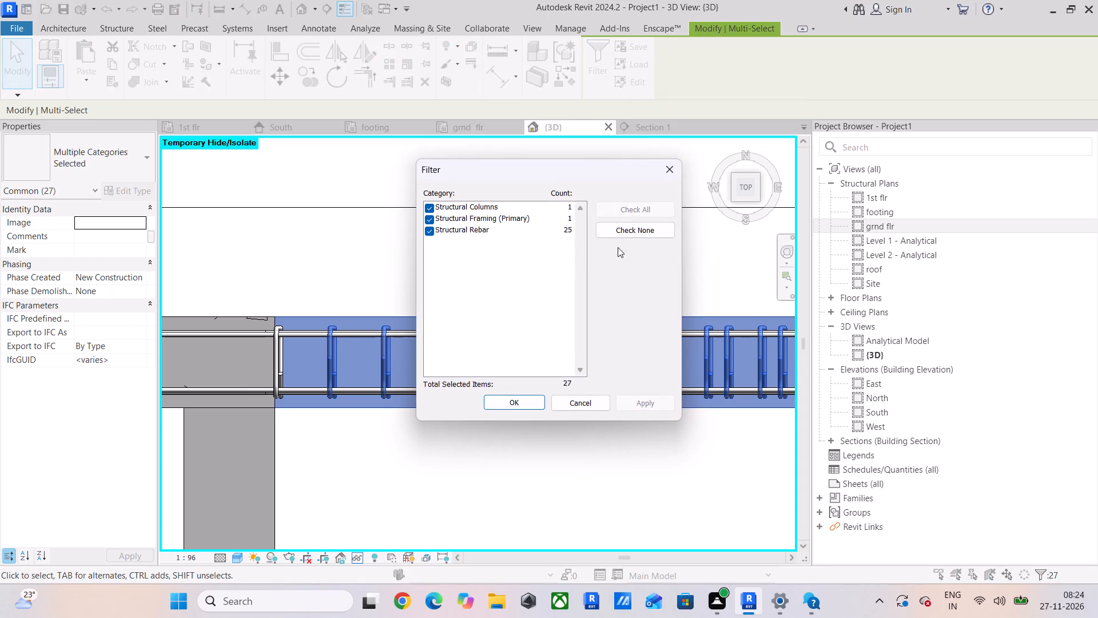
{"action": "left_click", "coordinate": [616, 232]}
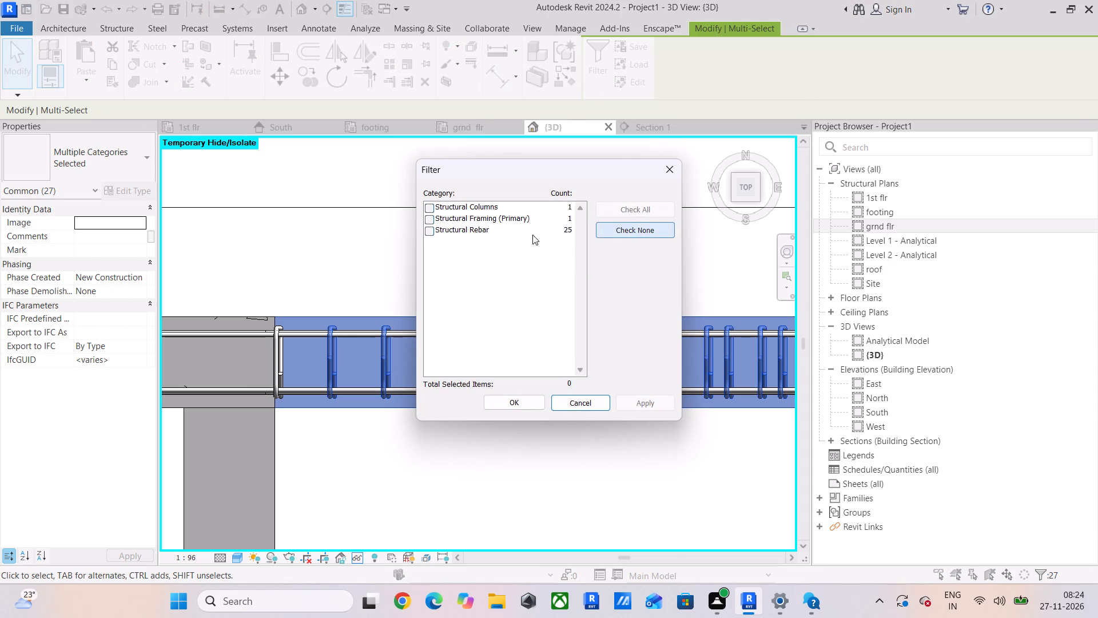
{"action": "left_click", "coordinate": [433, 231]}
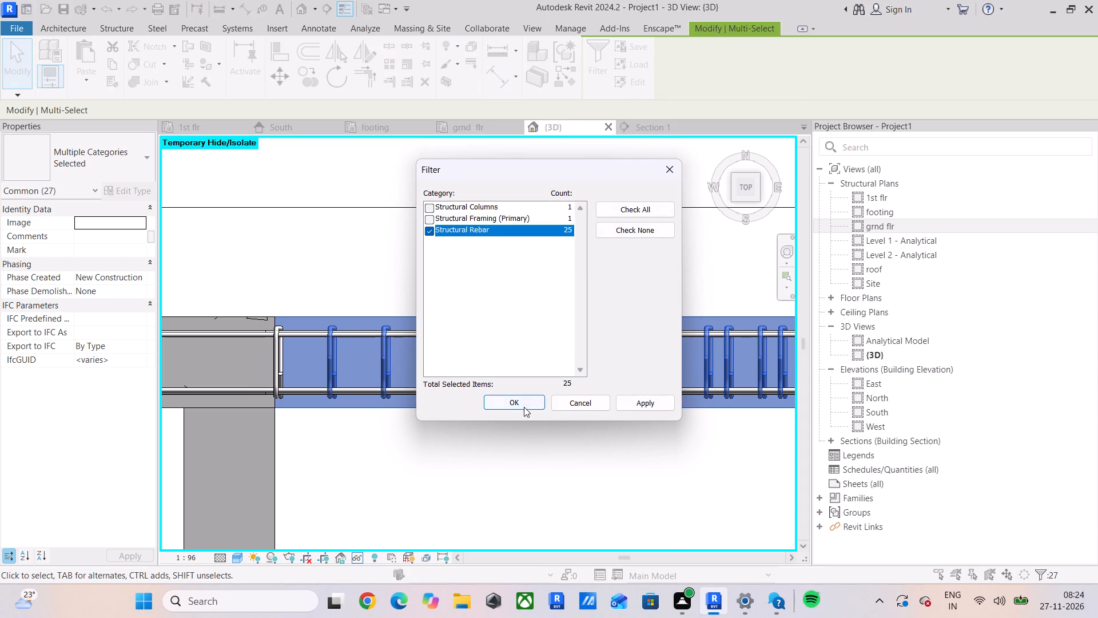
{"action": "left_click", "coordinate": [524, 407]}
{"action": "scroll", "coordinate": [433, 417], "scroll_direction": "down", "scroll_amount": 4}
{"action": "middle_click_drag", "start_coordinate": [460, 417], "coordinate": [441, 414]}
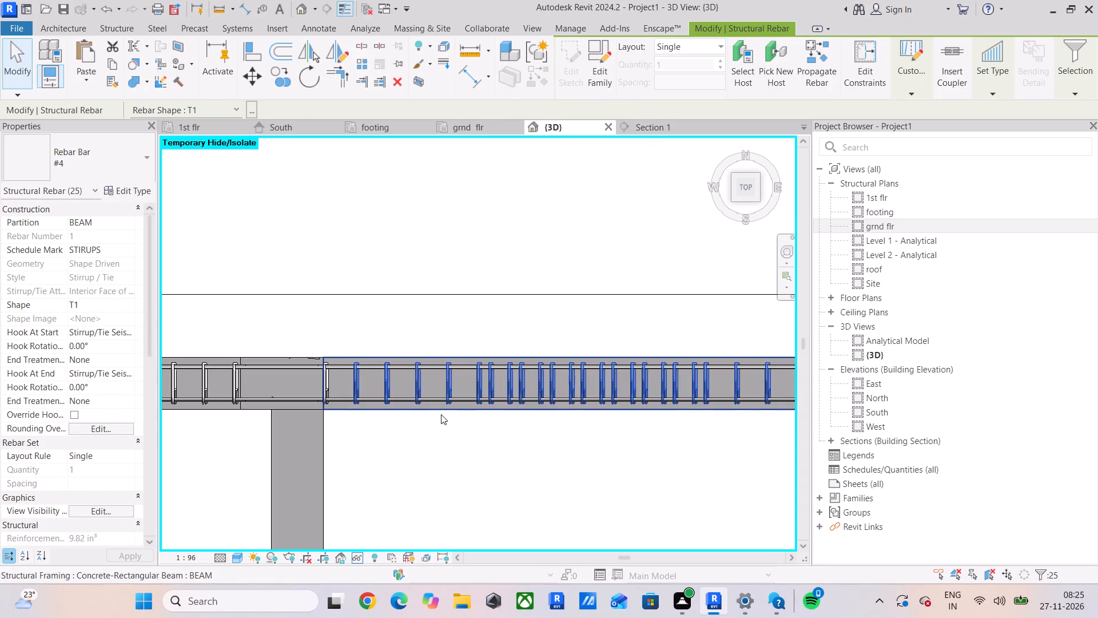
{"action": "key", "text": "Delete"}
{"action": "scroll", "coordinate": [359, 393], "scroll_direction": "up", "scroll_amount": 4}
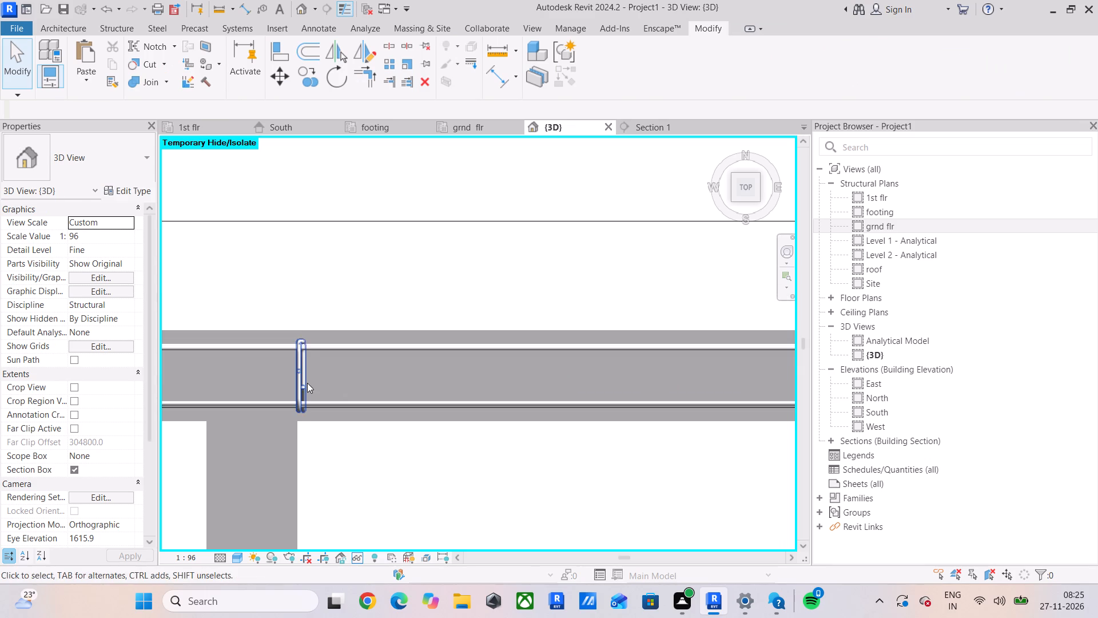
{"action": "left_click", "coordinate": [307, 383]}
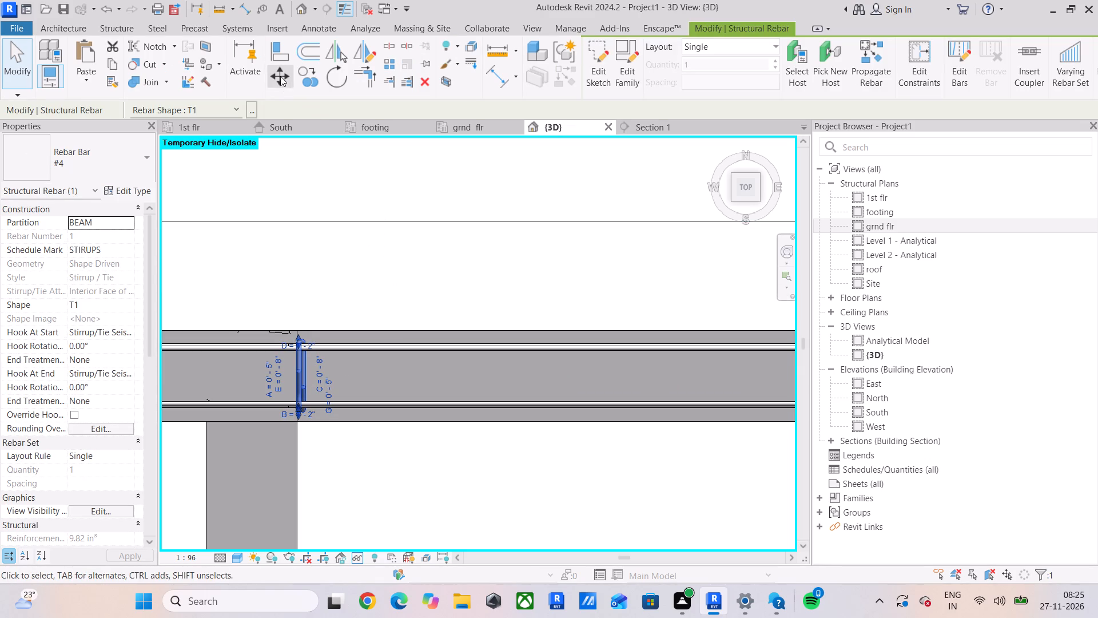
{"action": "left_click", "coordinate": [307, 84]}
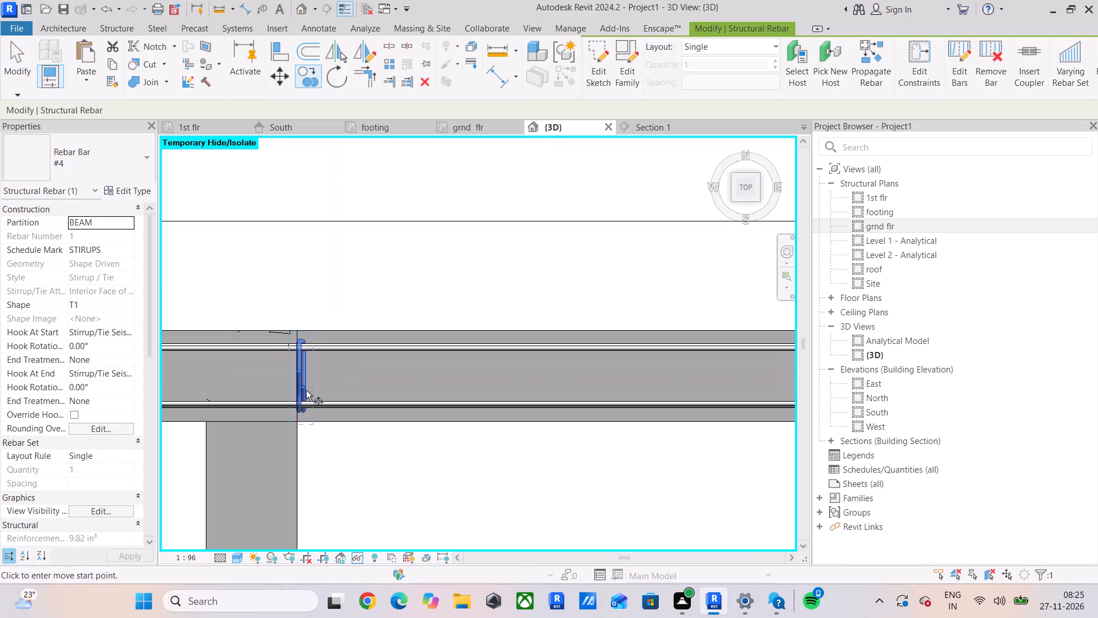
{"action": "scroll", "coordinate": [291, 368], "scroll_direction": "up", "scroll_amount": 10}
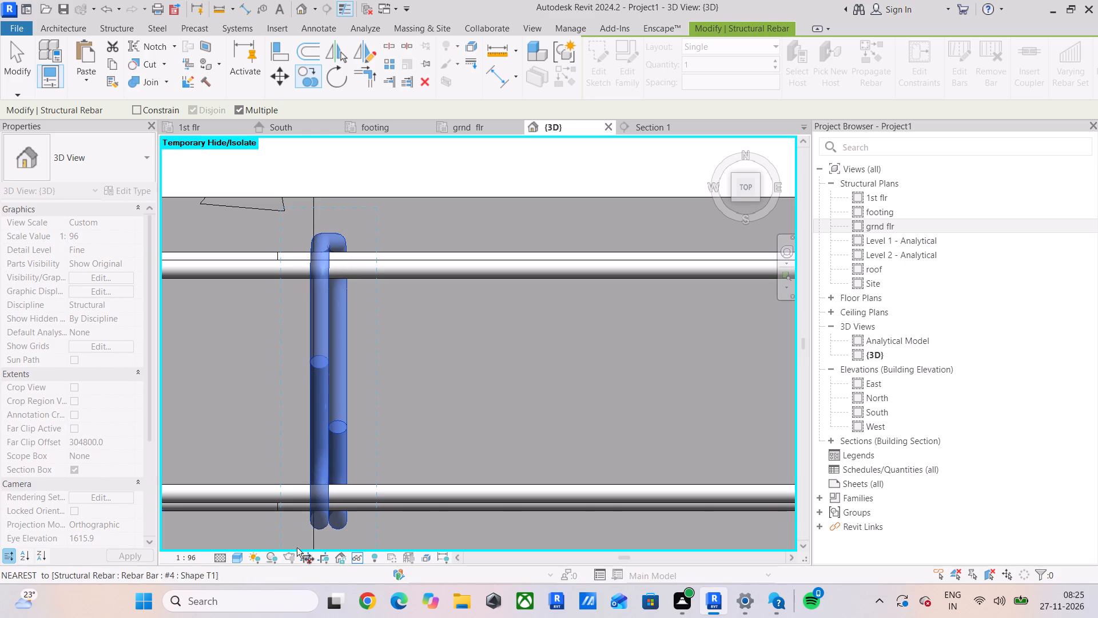
Set the 3D view's visual style to Hidden Line.
{"action": "left_click", "coordinate": [233, 558]}
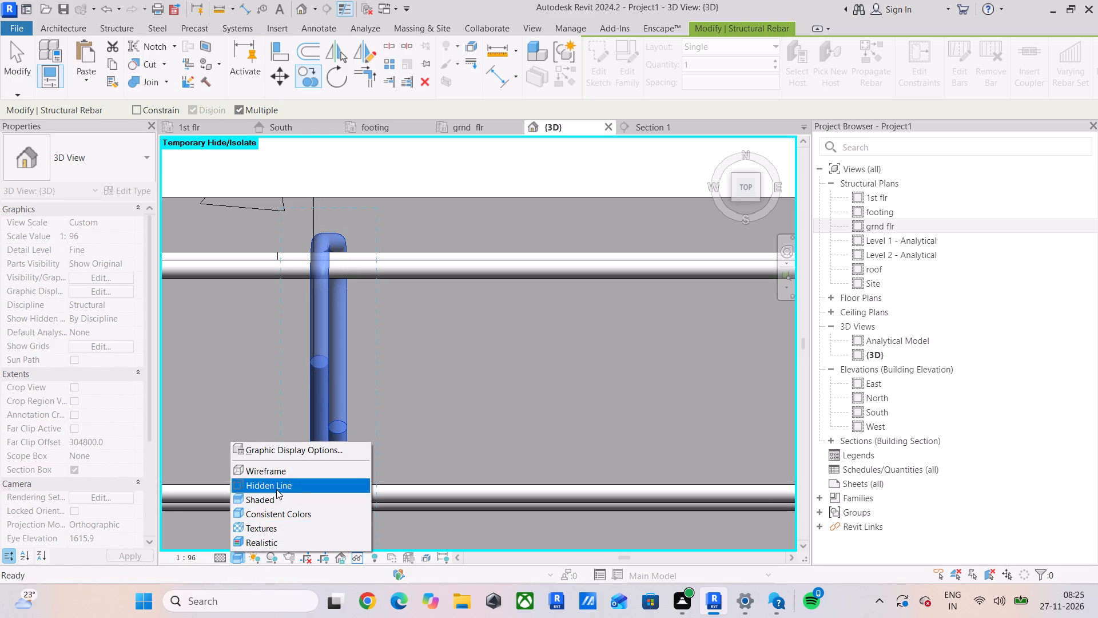
{"action": "left_click", "coordinate": [276, 488]}
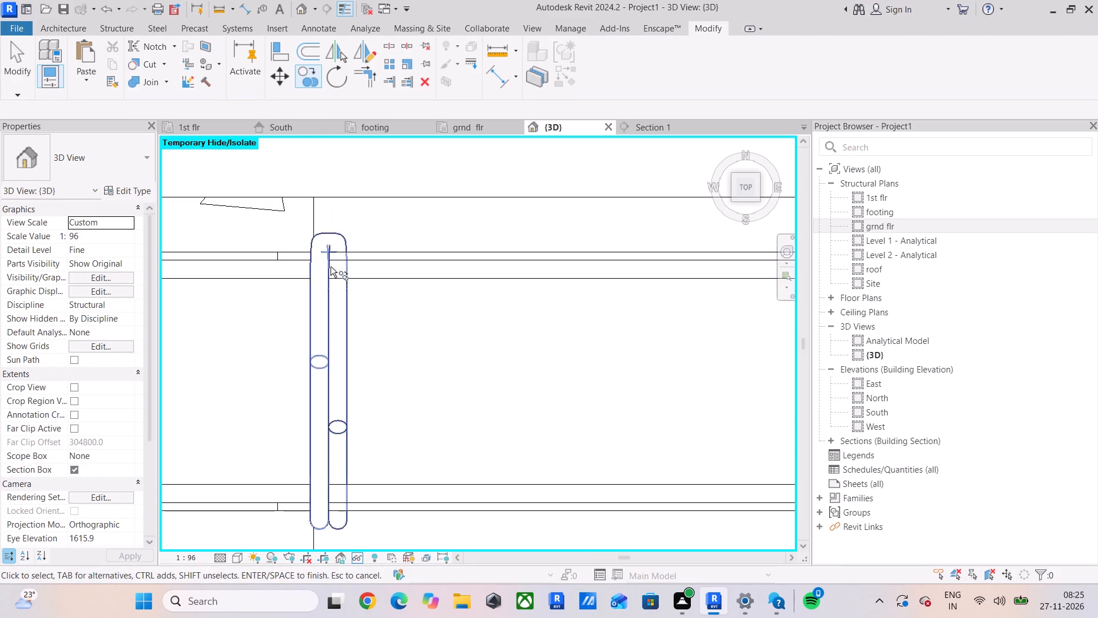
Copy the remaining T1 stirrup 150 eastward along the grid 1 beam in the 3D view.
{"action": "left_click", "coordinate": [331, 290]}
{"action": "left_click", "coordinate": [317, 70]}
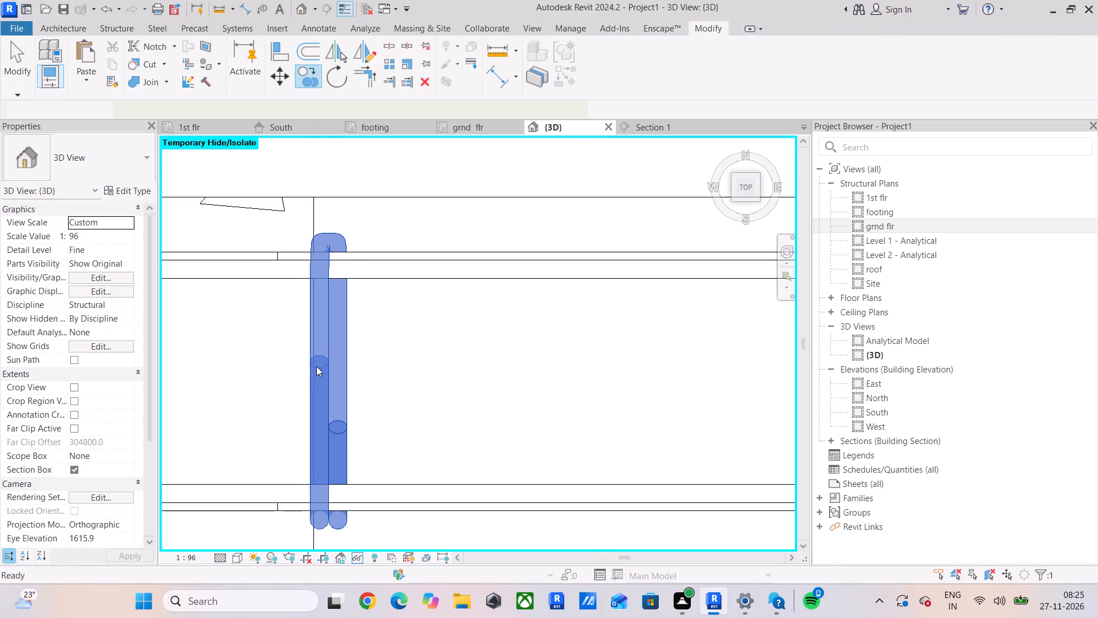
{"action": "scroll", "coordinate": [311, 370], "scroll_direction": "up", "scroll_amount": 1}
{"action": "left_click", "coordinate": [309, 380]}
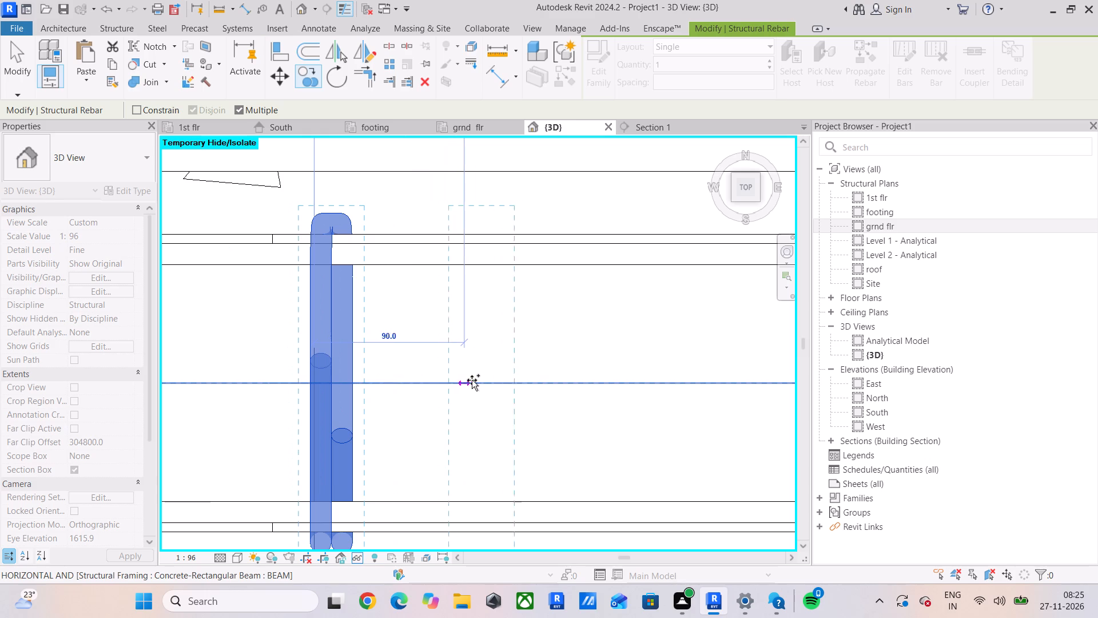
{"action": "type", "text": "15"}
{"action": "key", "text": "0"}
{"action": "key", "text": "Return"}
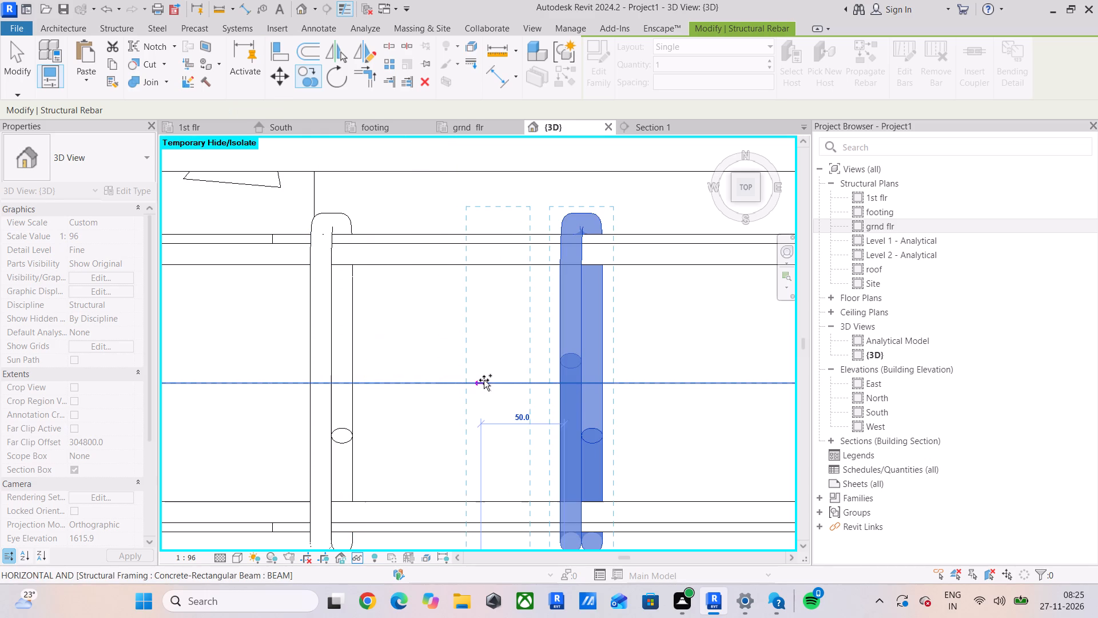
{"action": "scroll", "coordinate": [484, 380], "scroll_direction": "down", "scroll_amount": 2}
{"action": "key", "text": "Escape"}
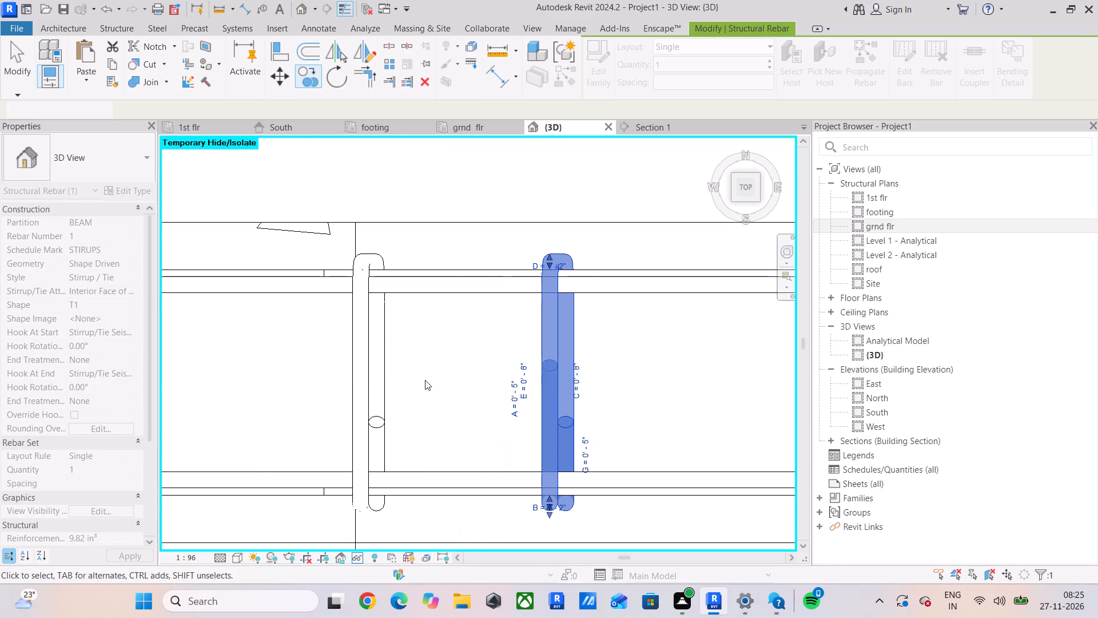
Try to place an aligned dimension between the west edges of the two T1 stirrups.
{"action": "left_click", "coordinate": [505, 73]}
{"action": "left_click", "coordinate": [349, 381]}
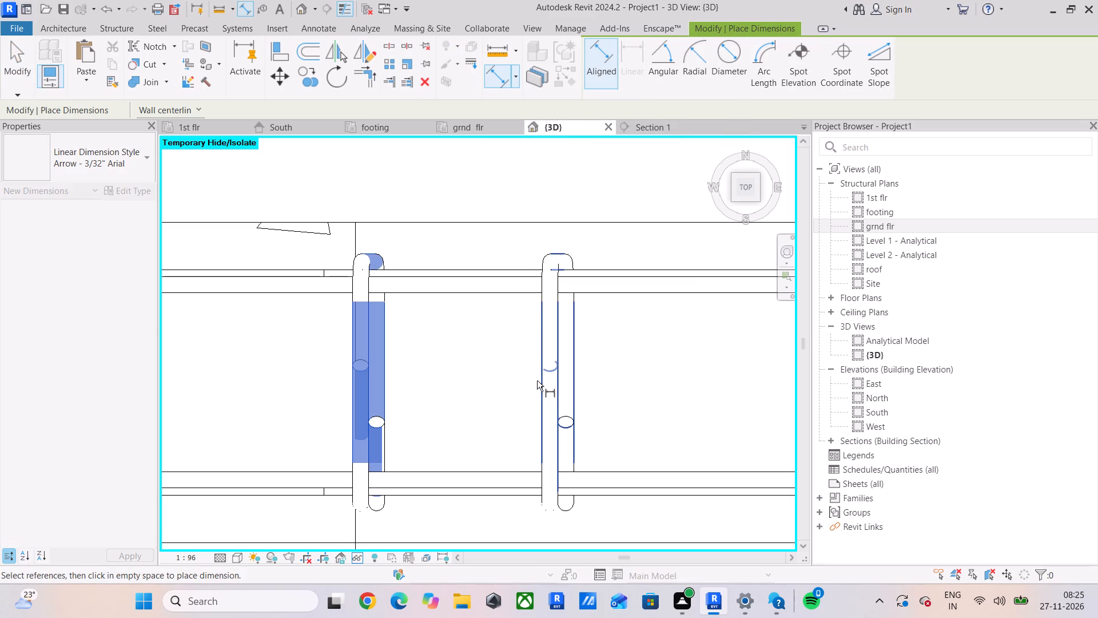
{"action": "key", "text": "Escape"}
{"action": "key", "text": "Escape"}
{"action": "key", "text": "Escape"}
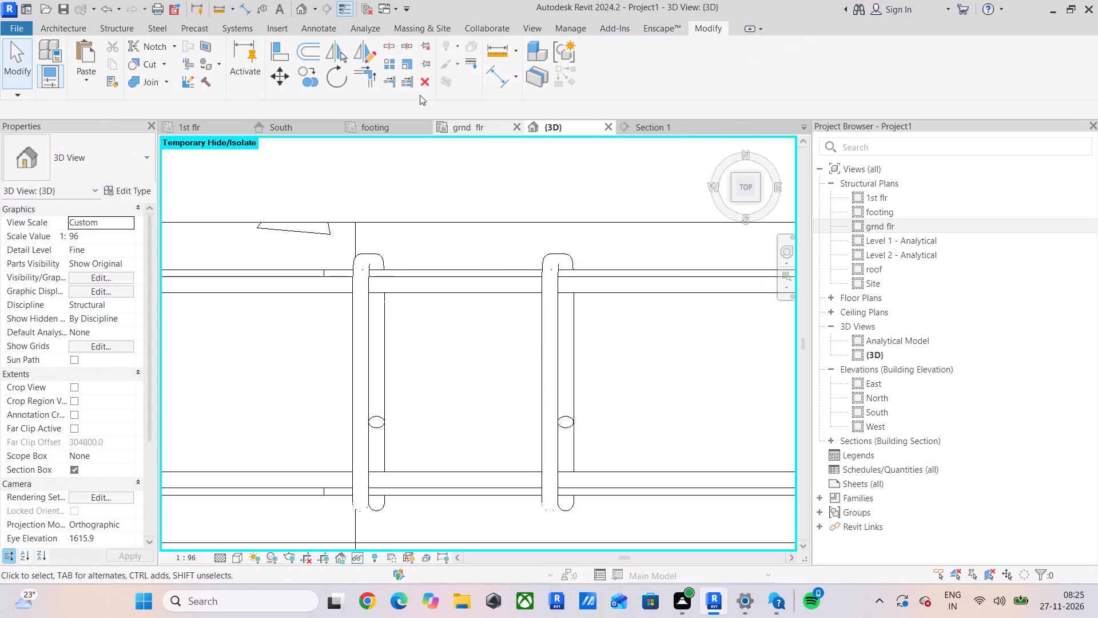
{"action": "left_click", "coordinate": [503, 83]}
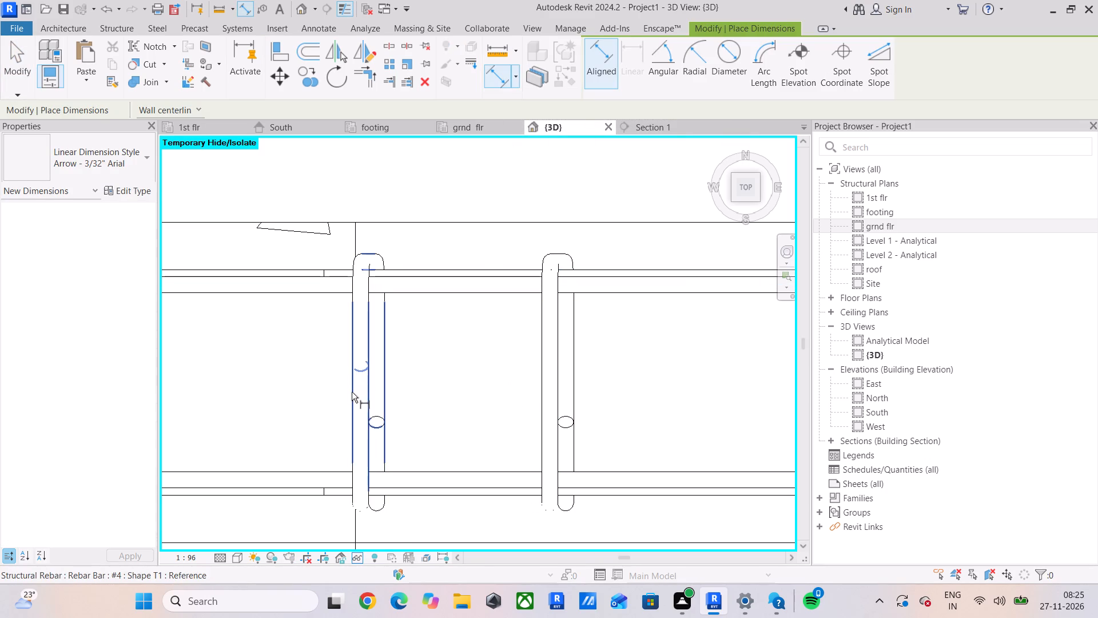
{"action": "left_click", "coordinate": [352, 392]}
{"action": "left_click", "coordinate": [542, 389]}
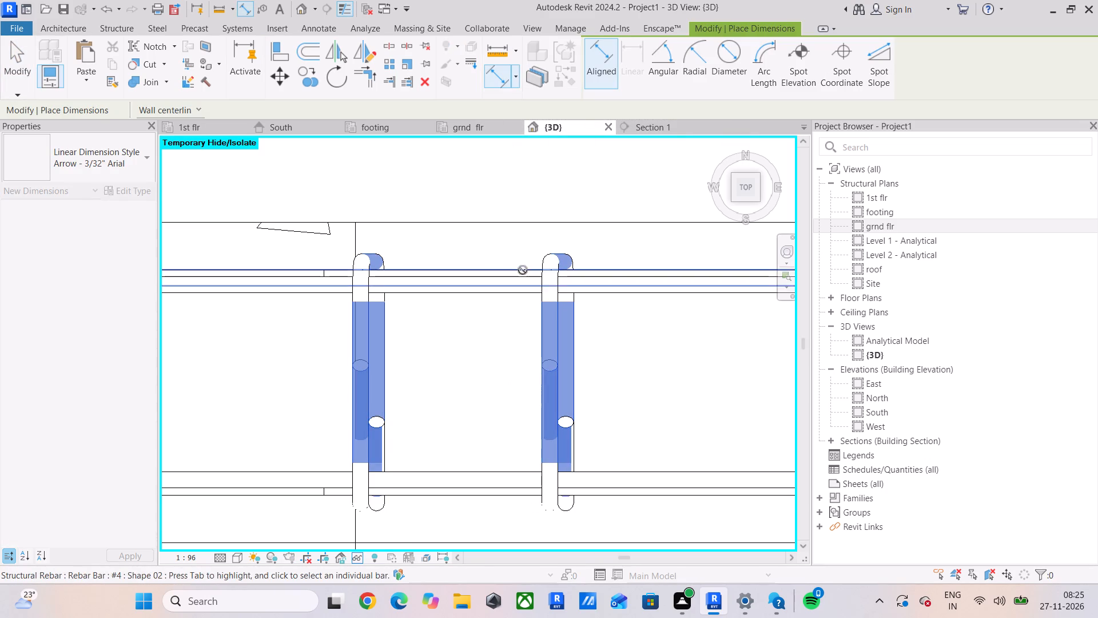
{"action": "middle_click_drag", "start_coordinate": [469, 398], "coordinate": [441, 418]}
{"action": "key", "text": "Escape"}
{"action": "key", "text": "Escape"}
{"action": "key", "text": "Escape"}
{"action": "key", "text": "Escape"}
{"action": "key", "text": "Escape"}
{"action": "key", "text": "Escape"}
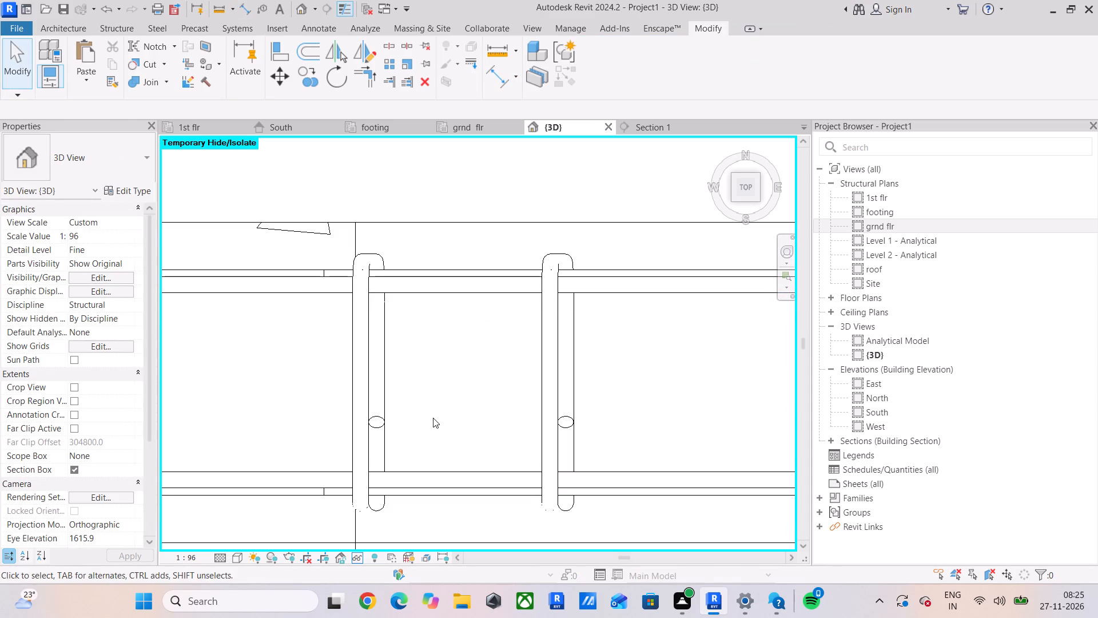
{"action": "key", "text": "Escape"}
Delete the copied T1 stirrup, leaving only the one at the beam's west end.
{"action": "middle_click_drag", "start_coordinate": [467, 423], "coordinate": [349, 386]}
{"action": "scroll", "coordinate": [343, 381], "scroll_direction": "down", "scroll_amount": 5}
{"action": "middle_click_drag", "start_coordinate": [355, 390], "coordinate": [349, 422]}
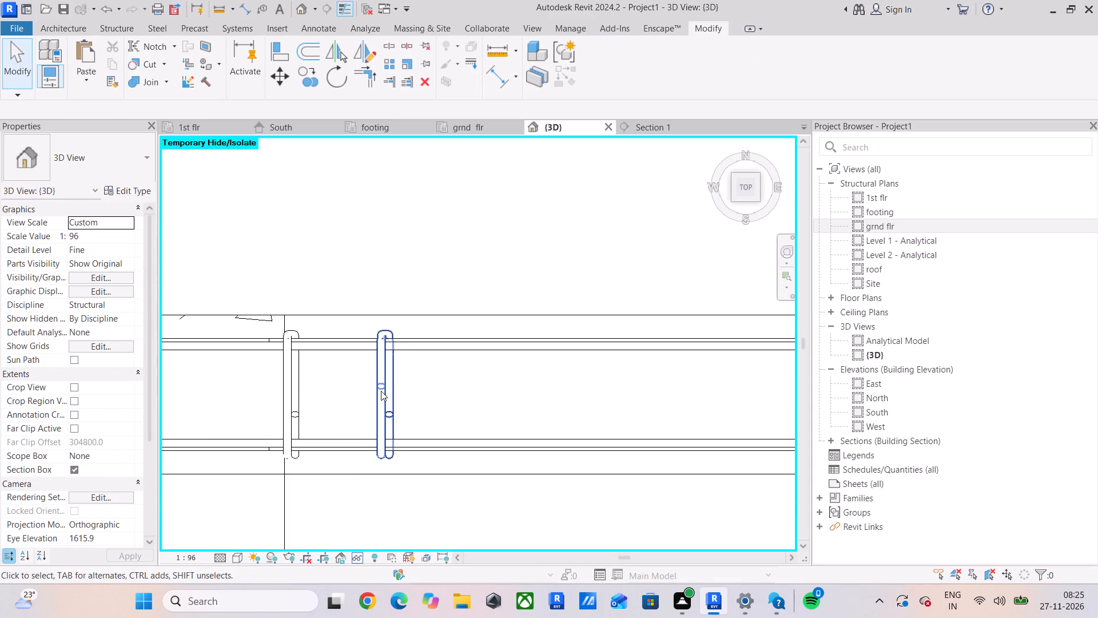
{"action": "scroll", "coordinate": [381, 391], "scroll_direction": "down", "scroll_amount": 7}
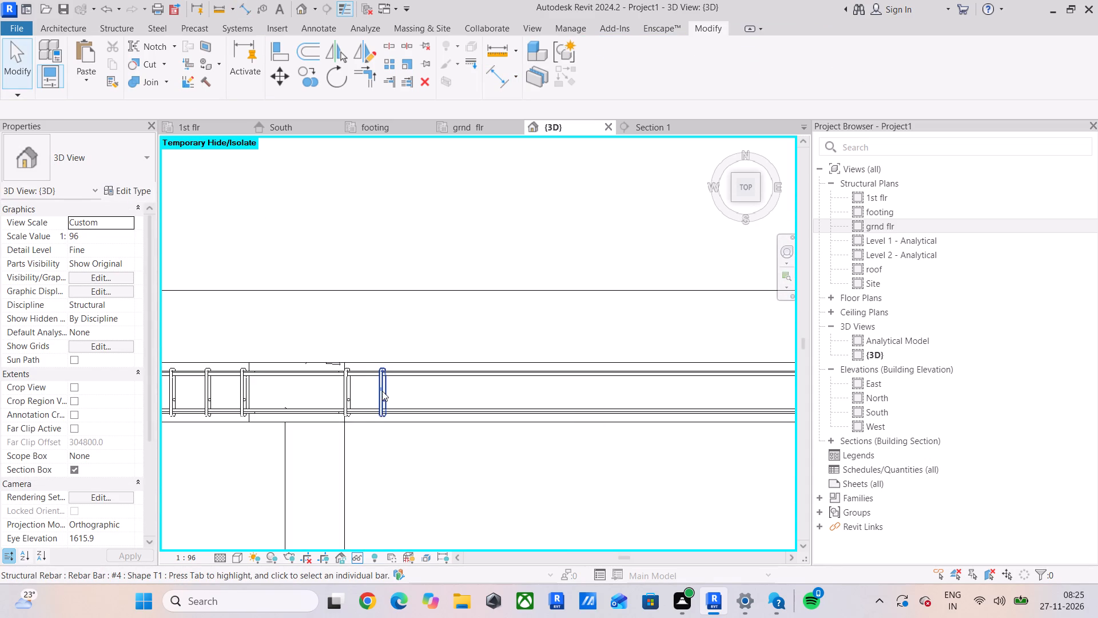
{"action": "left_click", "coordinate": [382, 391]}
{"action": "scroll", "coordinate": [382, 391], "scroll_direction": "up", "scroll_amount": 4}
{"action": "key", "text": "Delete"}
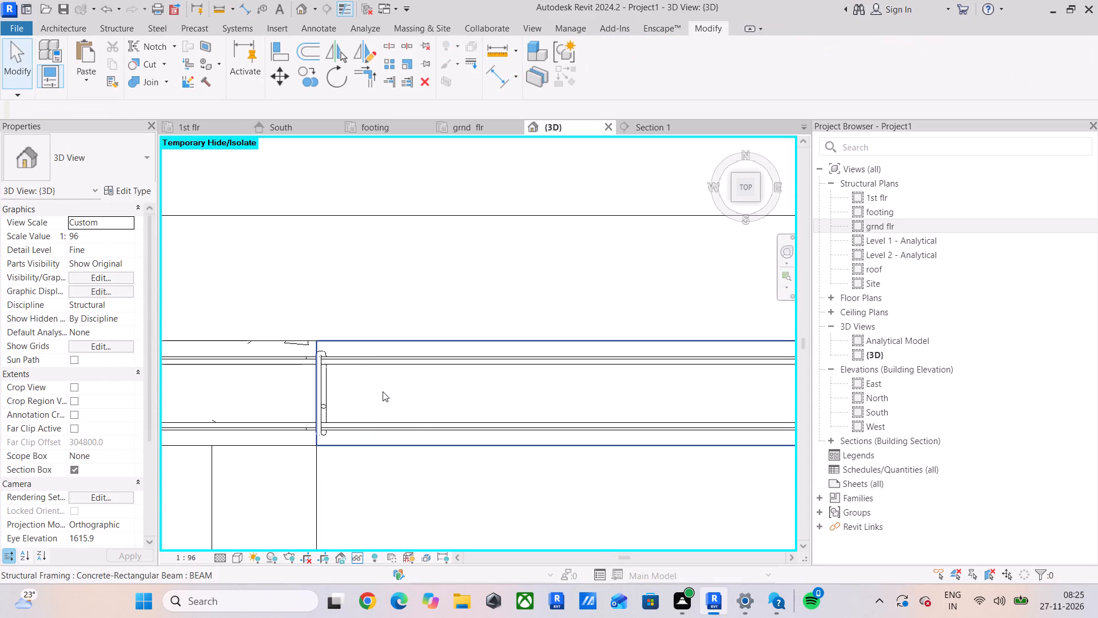
Turn off the 3D view's section box.
{"action": "left_click", "coordinate": [321, 407]}
{"action": "scroll", "coordinate": [323, 407], "scroll_direction": "down", "scroll_amount": 10}
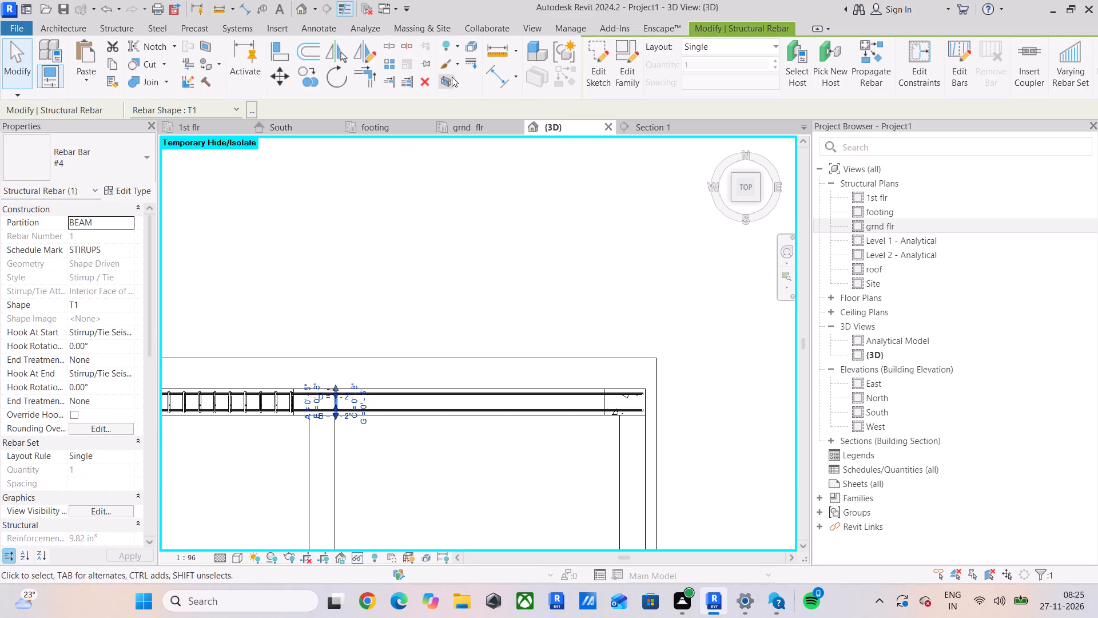
{"action": "left_click", "coordinate": [413, 169]}
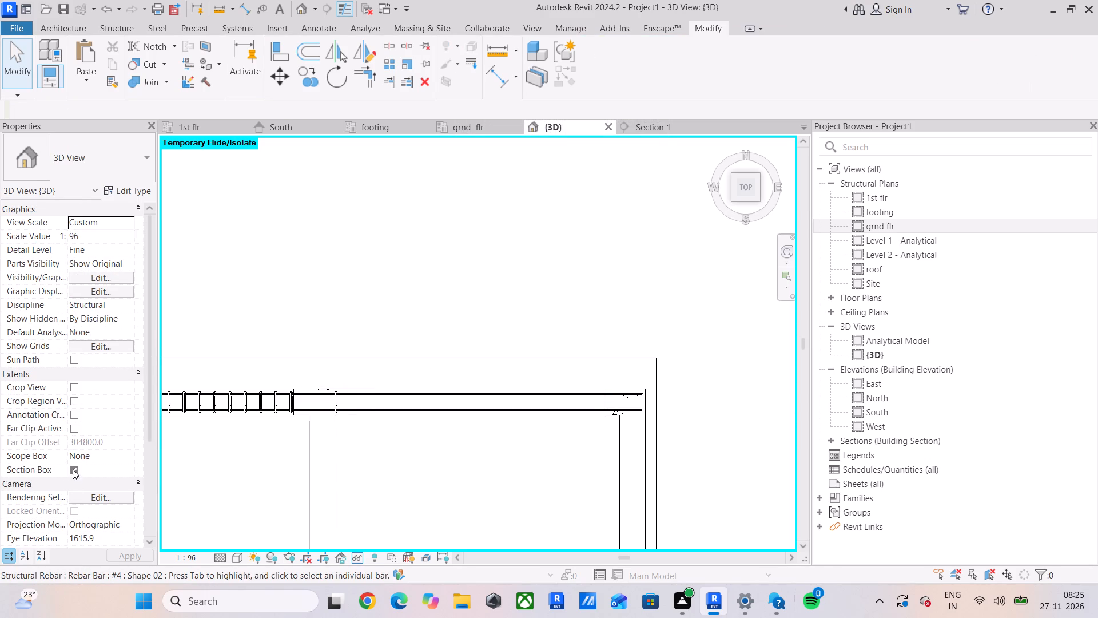
{"action": "left_click", "coordinate": [73, 469]}
In the grnd flr plan, align the T1 stirrup's west edge with the west end of the shorter grid 1 beam.
{"action": "left_click", "coordinate": [460, 125]}
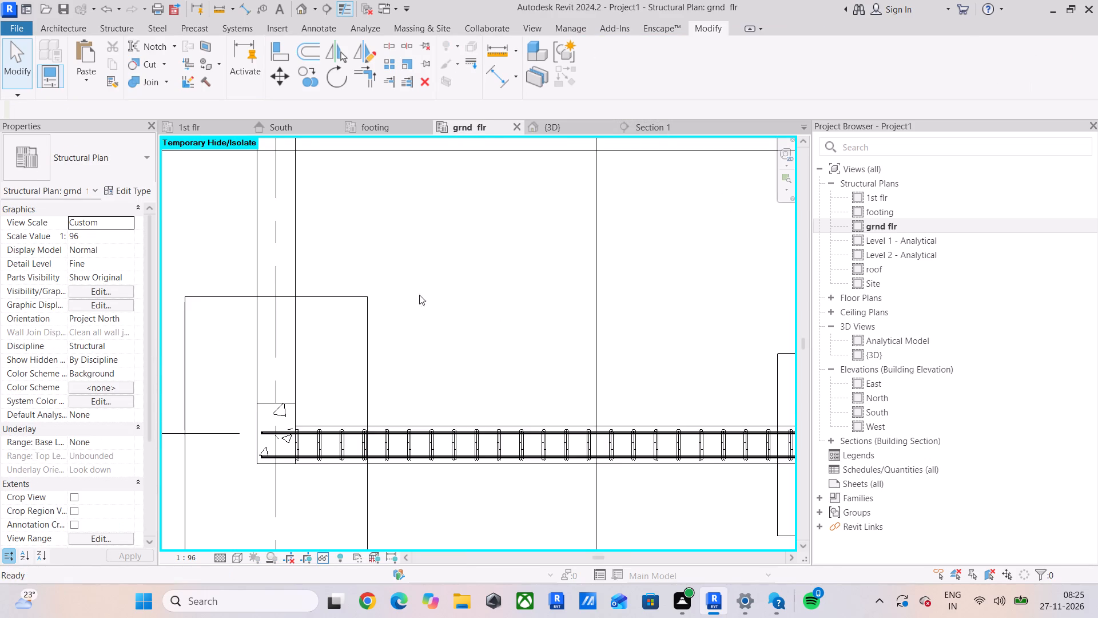
{"action": "scroll", "coordinate": [519, 407], "scroll_direction": "down", "scroll_amount": 11}
{"action": "middle_click_drag", "start_coordinate": [564, 379], "coordinate": [446, 569]}
{"action": "scroll", "coordinate": [519, 217], "scroll_direction": "up", "scroll_amount": 2}
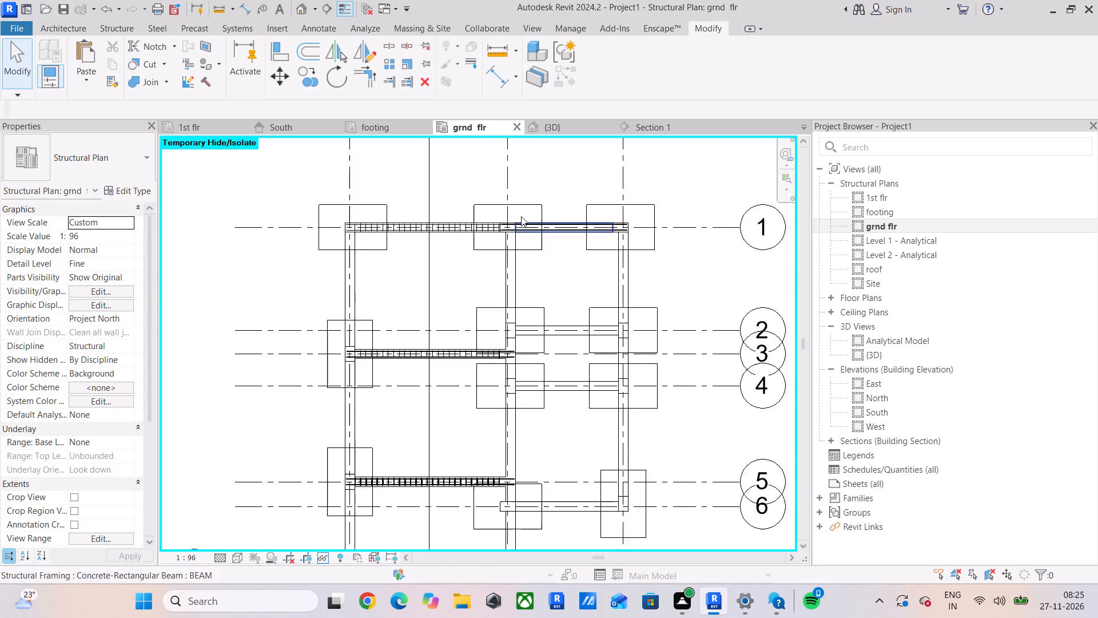
{"action": "scroll", "coordinate": [521, 216], "scroll_direction": "up", "scroll_amount": 3}
{"action": "middle_click_drag", "start_coordinate": [515, 254], "coordinate": [445, 373]}
{"action": "scroll", "coordinate": [446, 378], "scroll_direction": "up", "scroll_amount": 15}
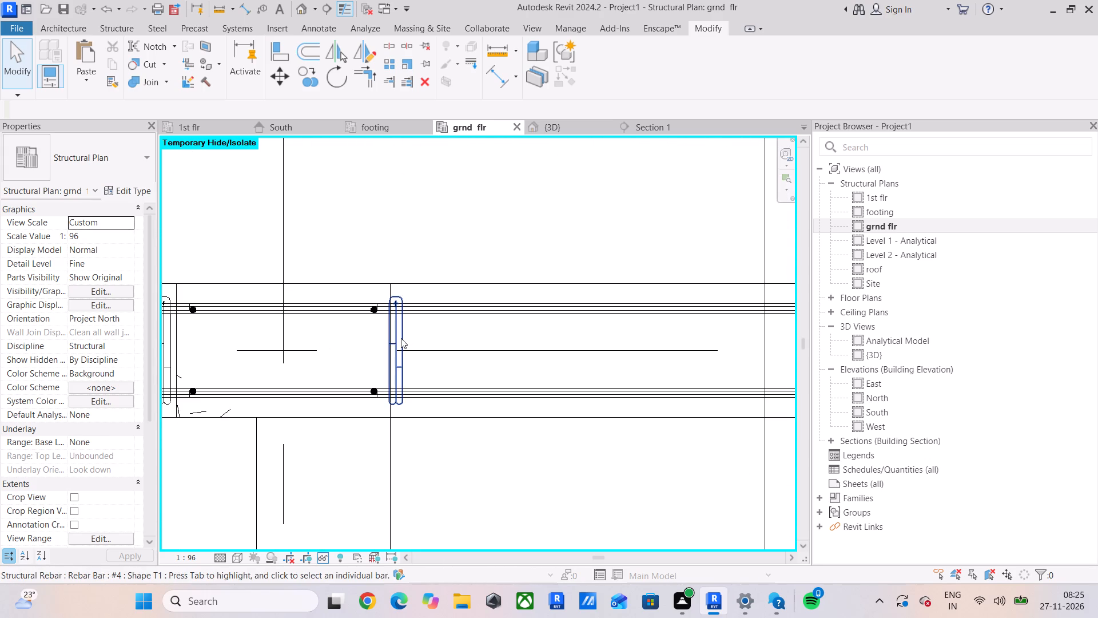
{"action": "left_click", "coordinate": [401, 338]}
{"action": "scroll", "coordinate": [403, 319], "scroll_direction": "up", "scroll_amount": 10}
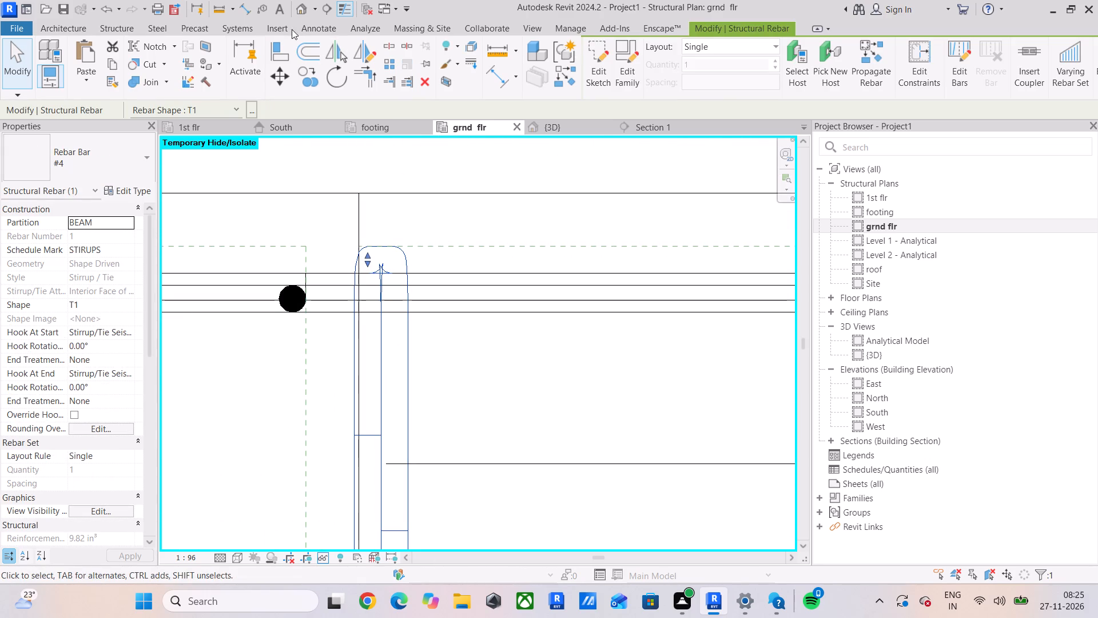
{"action": "left_click", "coordinate": [282, 47]}
{"action": "scroll", "coordinate": [369, 196], "scroll_direction": "up", "scroll_amount": 3}
{"action": "left_click", "coordinate": [355, 229]}
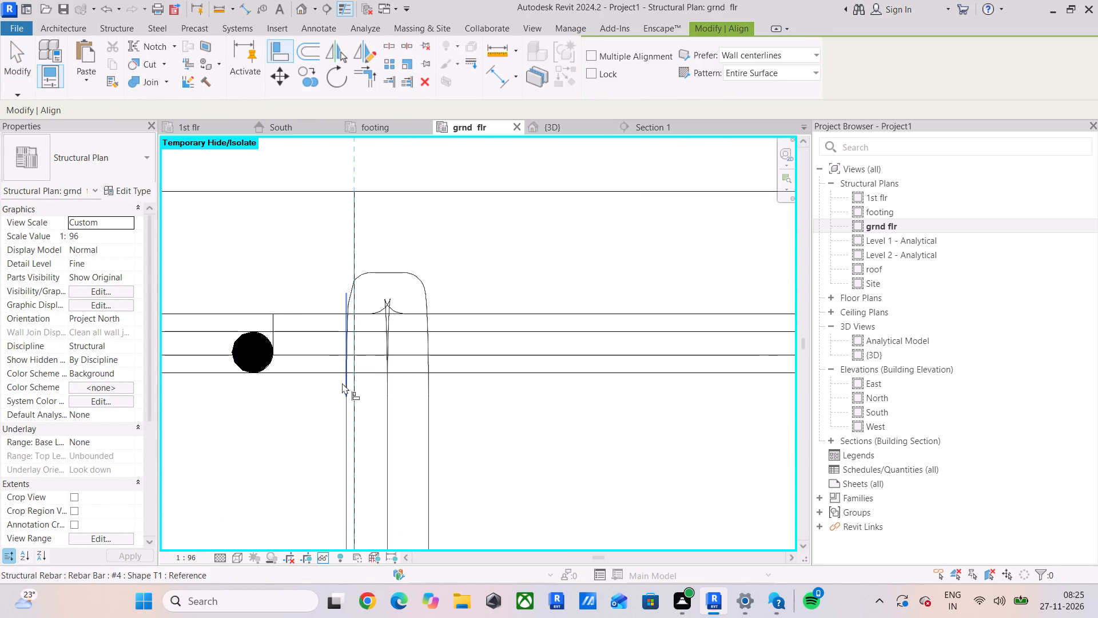
{"action": "left_click", "coordinate": [340, 423]}
{"action": "scroll", "coordinate": [359, 414], "scroll_direction": "down", "scroll_amount": 4}
{"action": "middle_click_drag", "start_coordinate": [388, 378], "coordinate": [319, 130]}
{"action": "scroll", "coordinate": [319, 130], "scroll_direction": "down", "scroll_amount": 5}
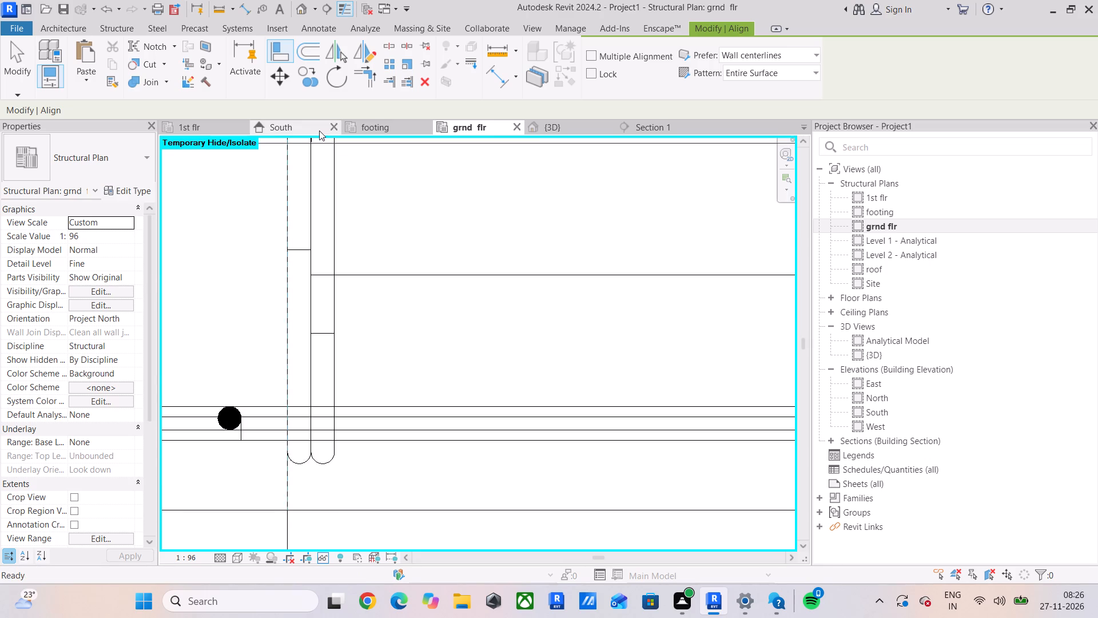
{"action": "scroll", "coordinate": [353, 276], "scroll_direction": "down", "scroll_amount": 5}
{"action": "middle_click_drag", "start_coordinate": [373, 263], "coordinate": [320, 315]}
{"action": "left_click", "coordinate": [18, 64]}
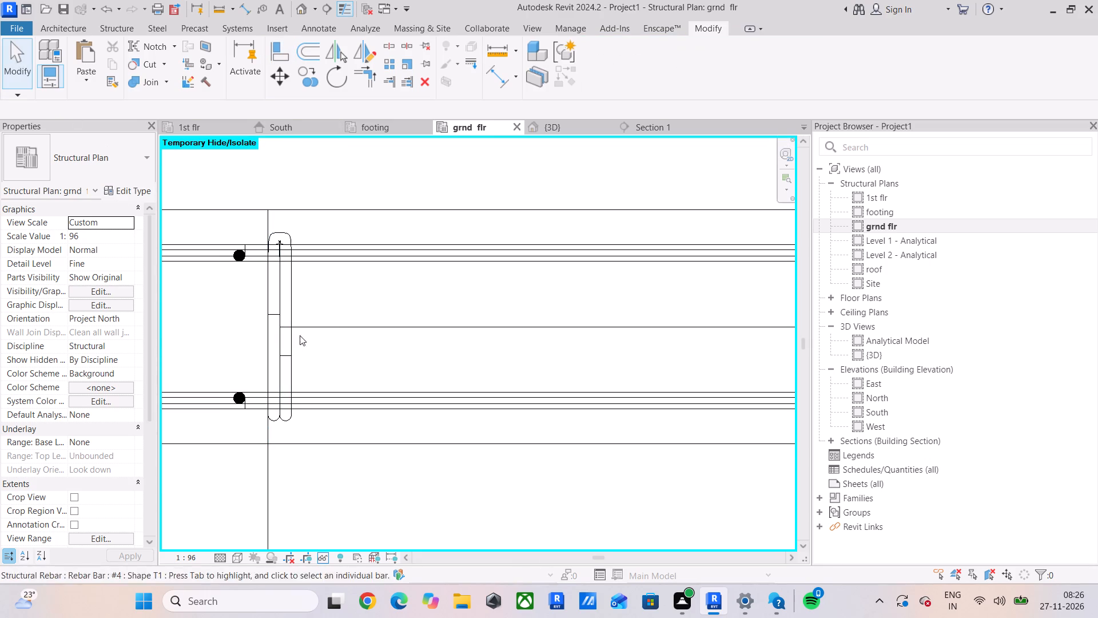
Draw guide detail lines from the beam's northwest corner, 150 along its north edge and straight across to its south edge.
{"action": "left_click", "coordinate": [283, 301]}
{"action": "middle_click_drag", "start_coordinate": [364, 273], "coordinate": [355, 288]}
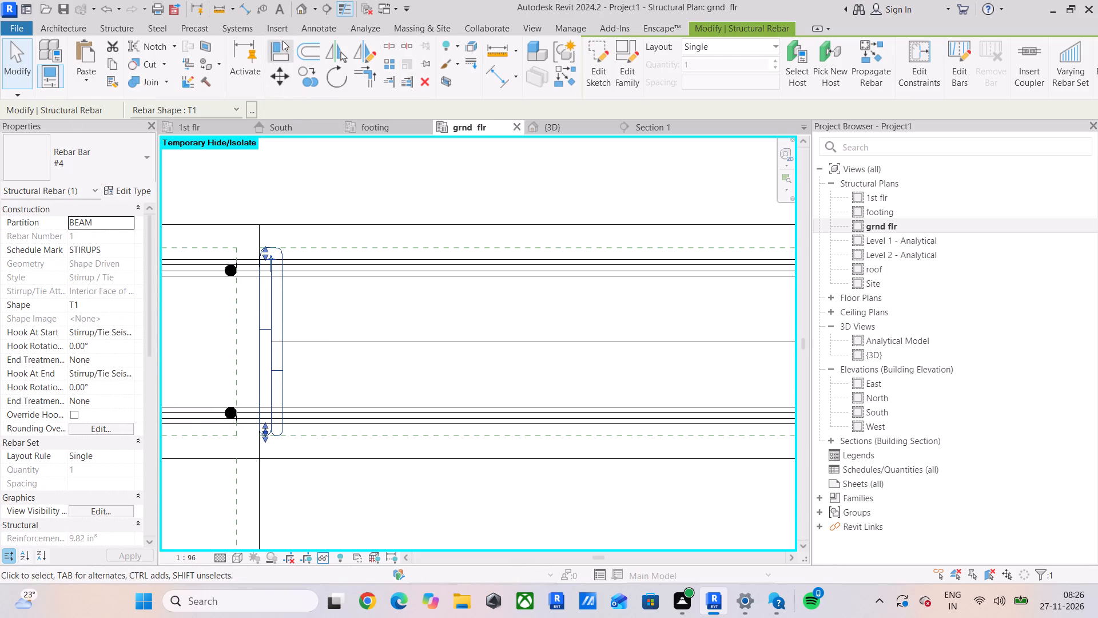
{"action": "left_click", "coordinate": [333, 29]}
{"action": "left_click", "coordinate": [331, 46]}
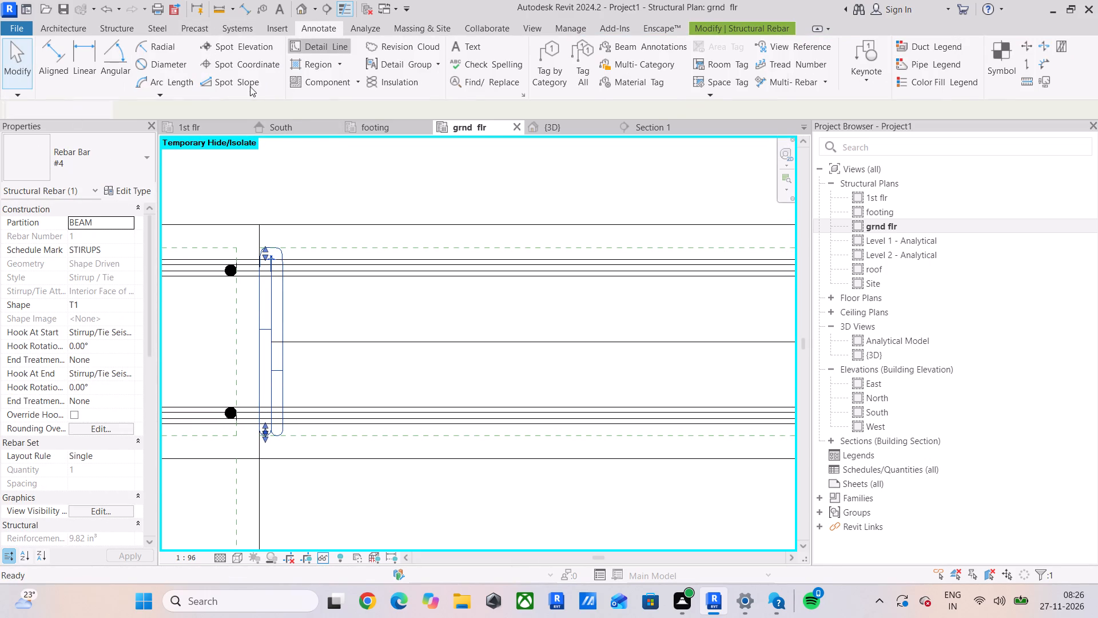
{"action": "left_click", "coordinate": [260, 223]}
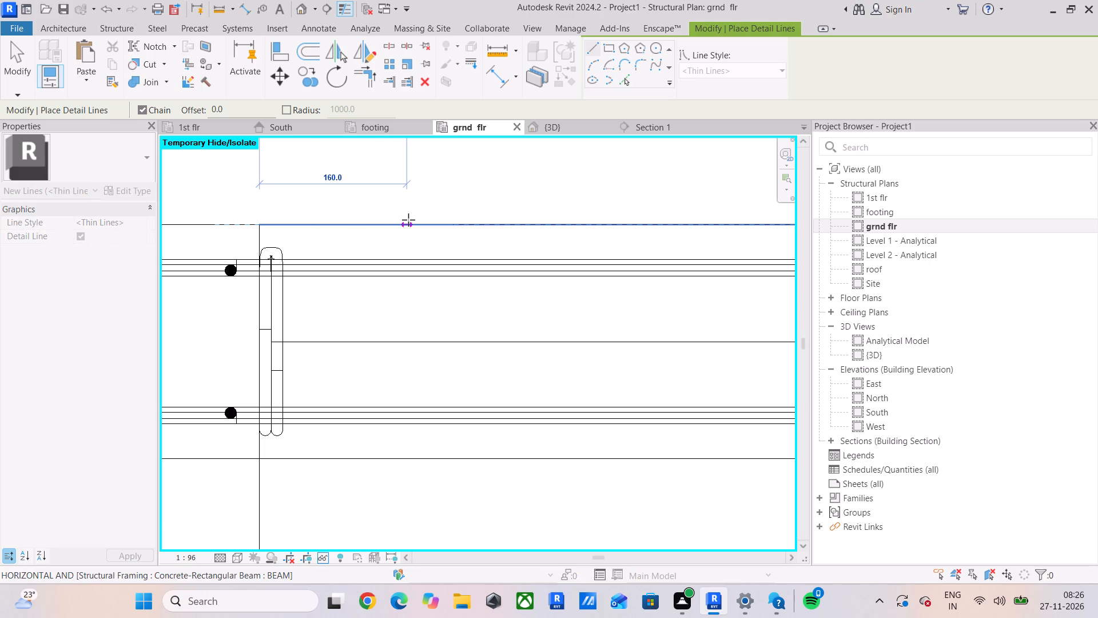
{"action": "type", "text": "150"}
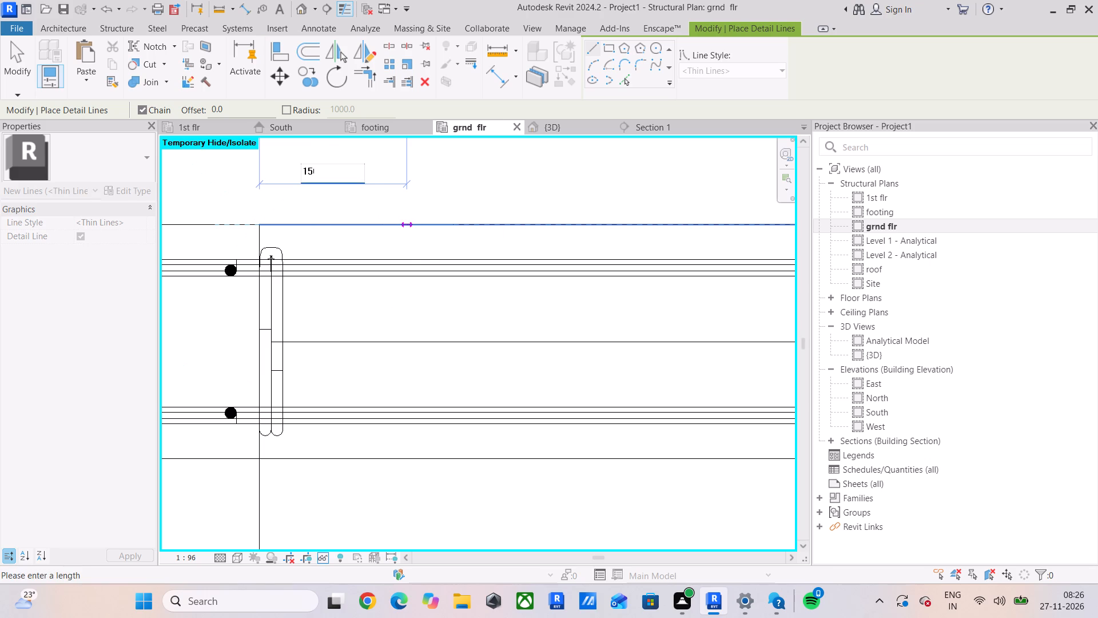
{"action": "key", "text": "Return"}
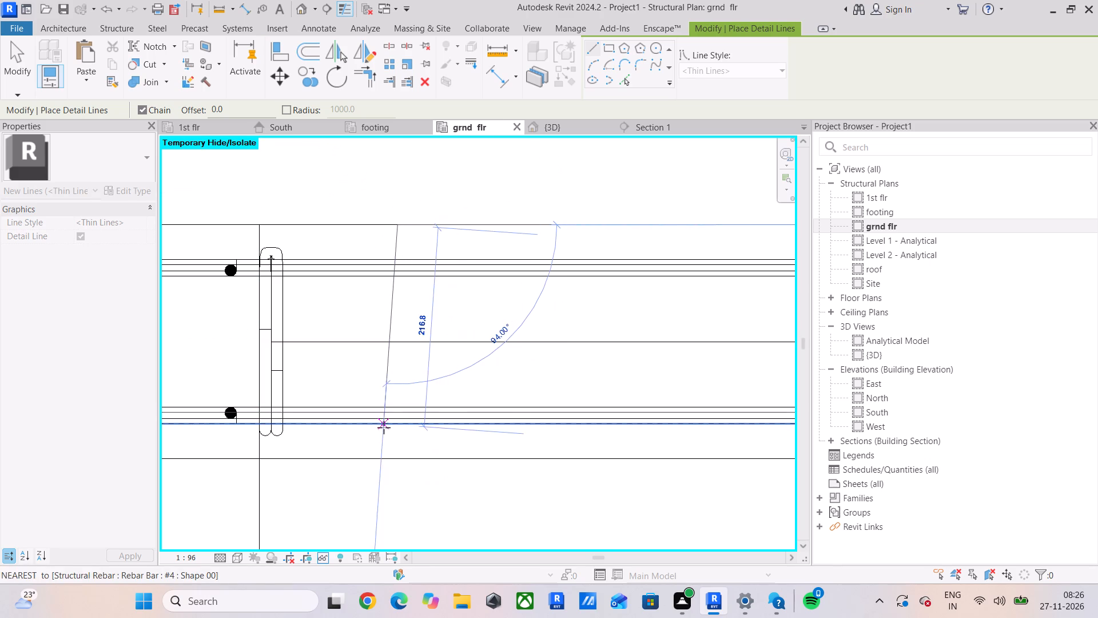
{"action": "left_click", "coordinate": [401, 463]}
{"action": "key", "text": "Escape"}
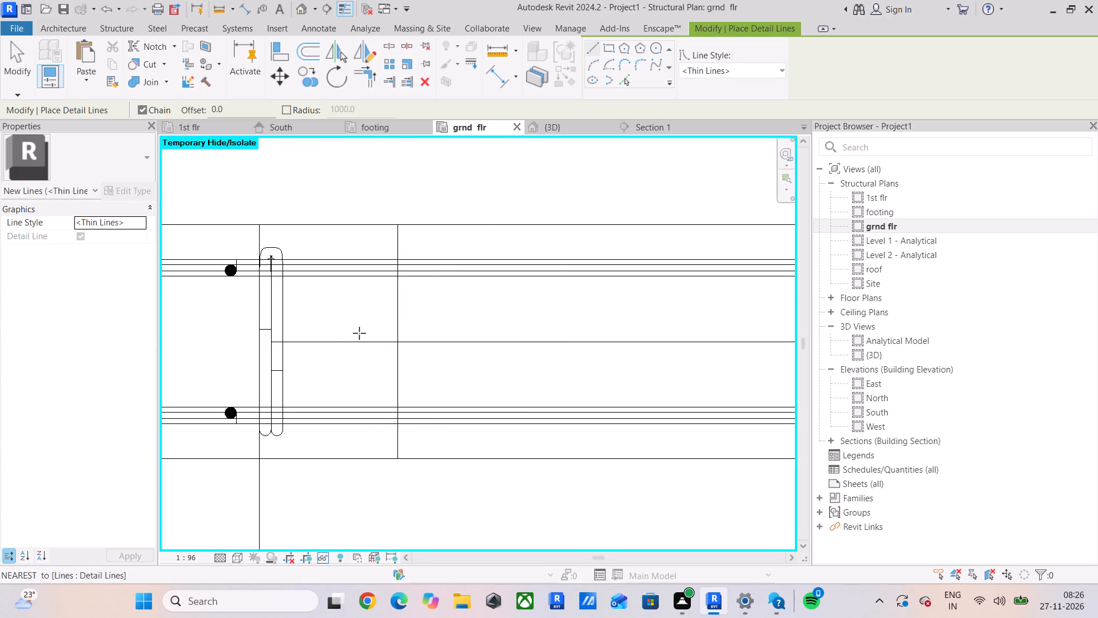
{"action": "key", "text": "Escape"}
{"action": "key", "text": "Escape"}
Copy the T1 stirrup from the beam's west end to the guide line 150 east of it.
{"action": "left_click", "coordinate": [281, 321]}
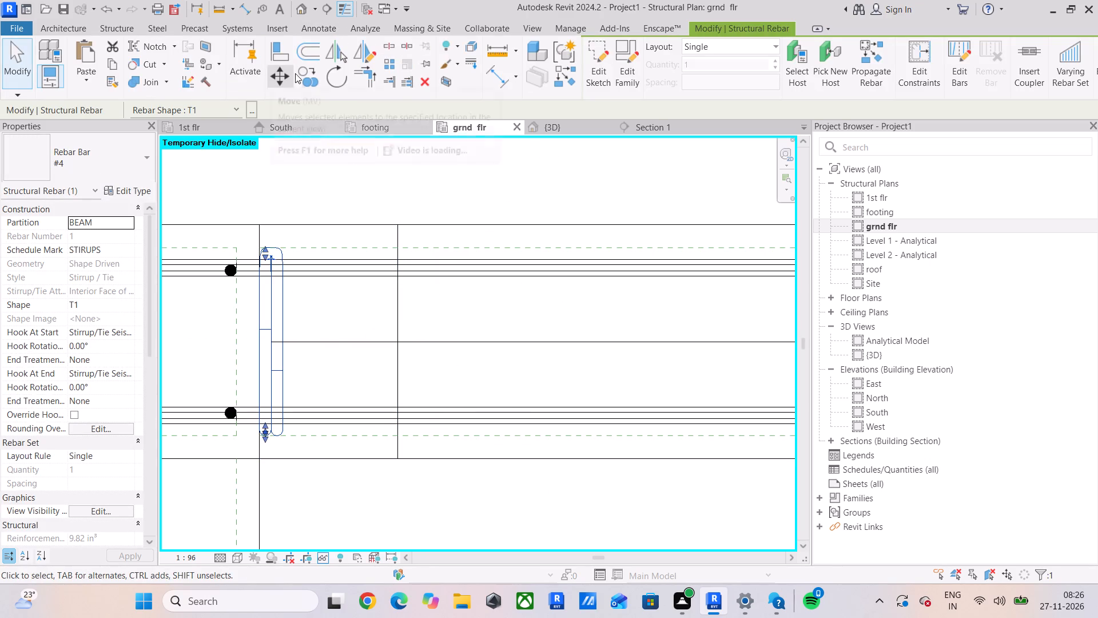
{"action": "left_click", "coordinate": [303, 80]}
{"action": "scroll", "coordinate": [291, 333], "scroll_direction": "up", "scroll_amount": 4}
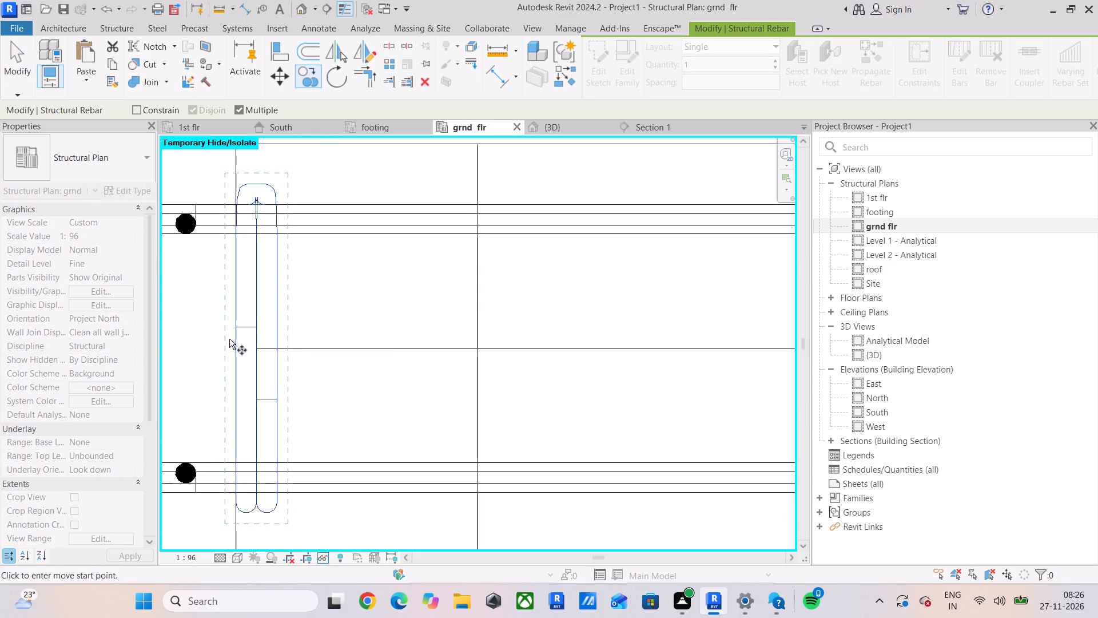
{"action": "left_click", "coordinate": [232, 344]}
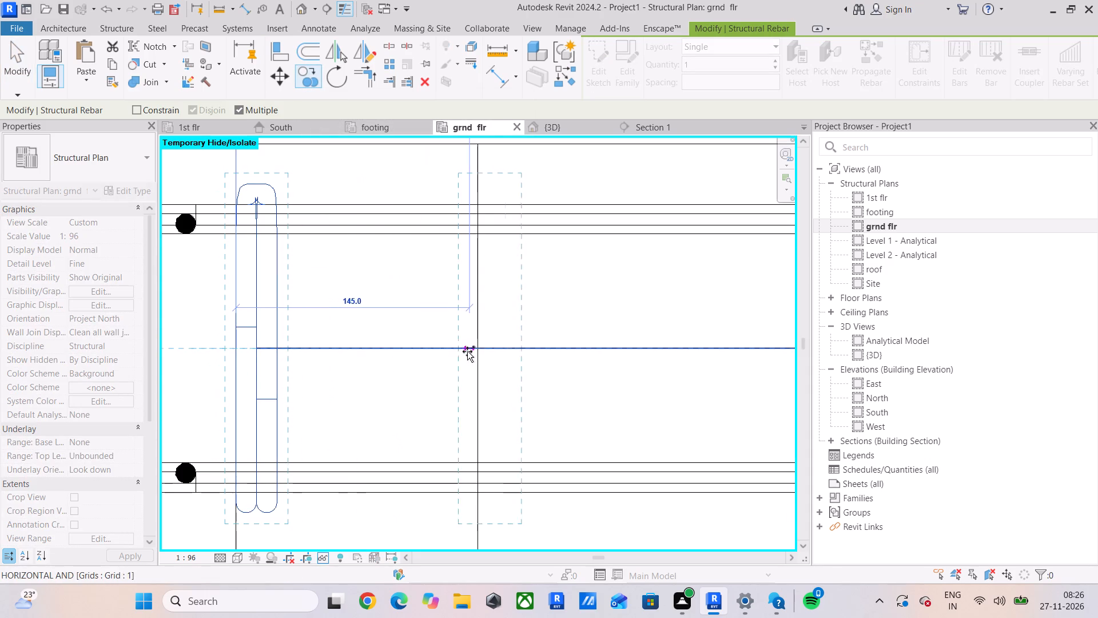
{"action": "left_click", "coordinate": [478, 351]}
{"action": "key", "text": "Escape"}
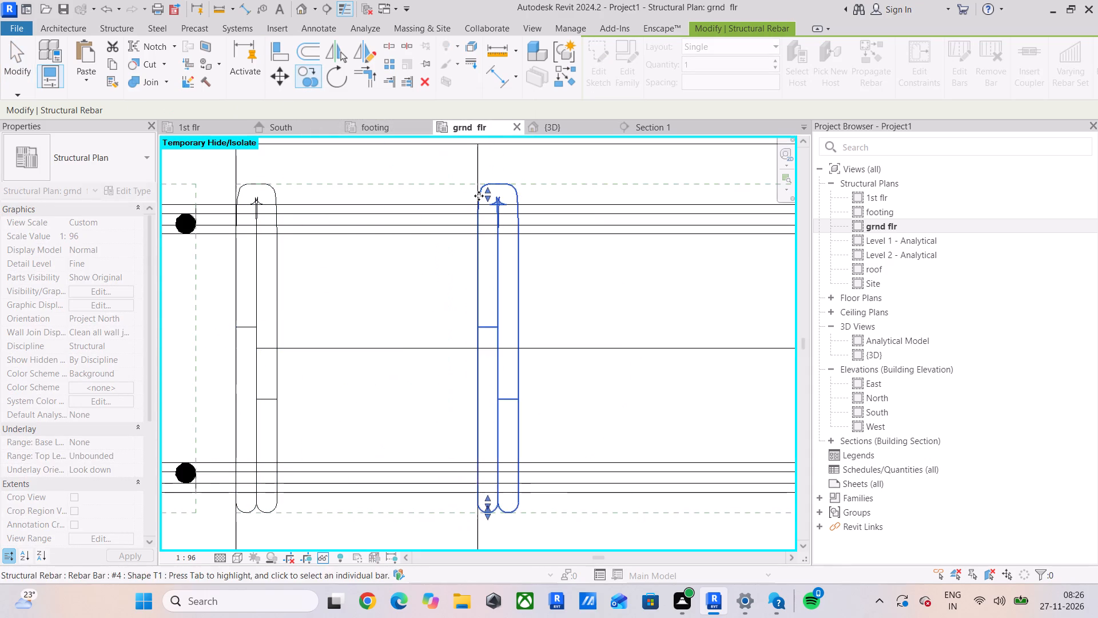
Delete the guide detail lines, selecting all their instances.
{"action": "middle_click_drag", "start_coordinate": [479, 188], "coordinate": [473, 310]}
{"action": "left_click", "coordinate": [468, 278]}
{"action": "type", "text": "SA"}
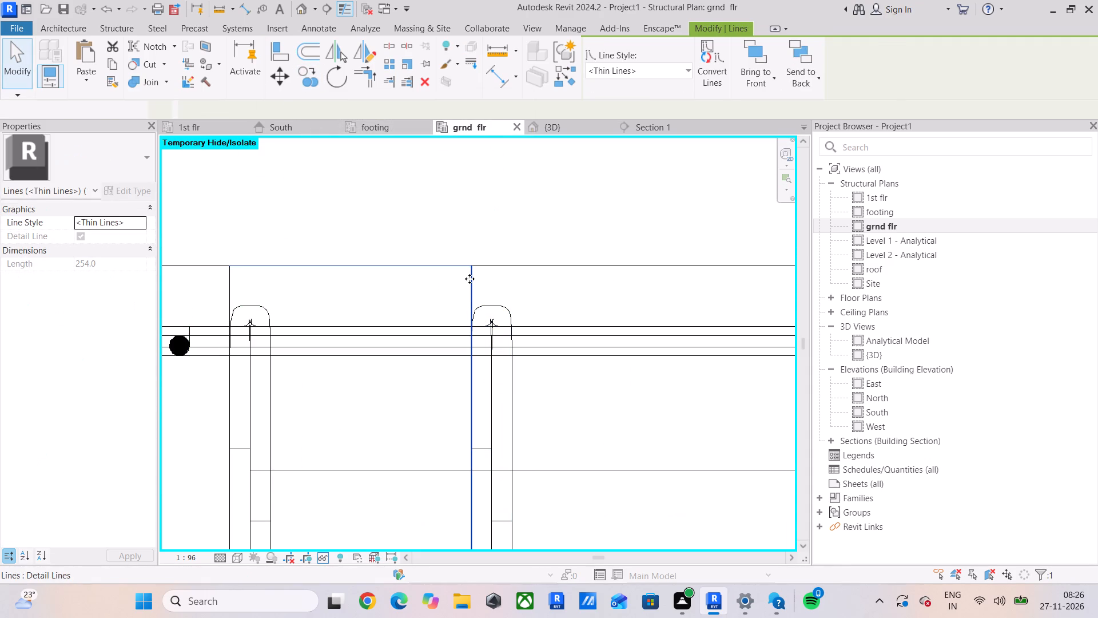
{"action": "key", "text": "Delete"}
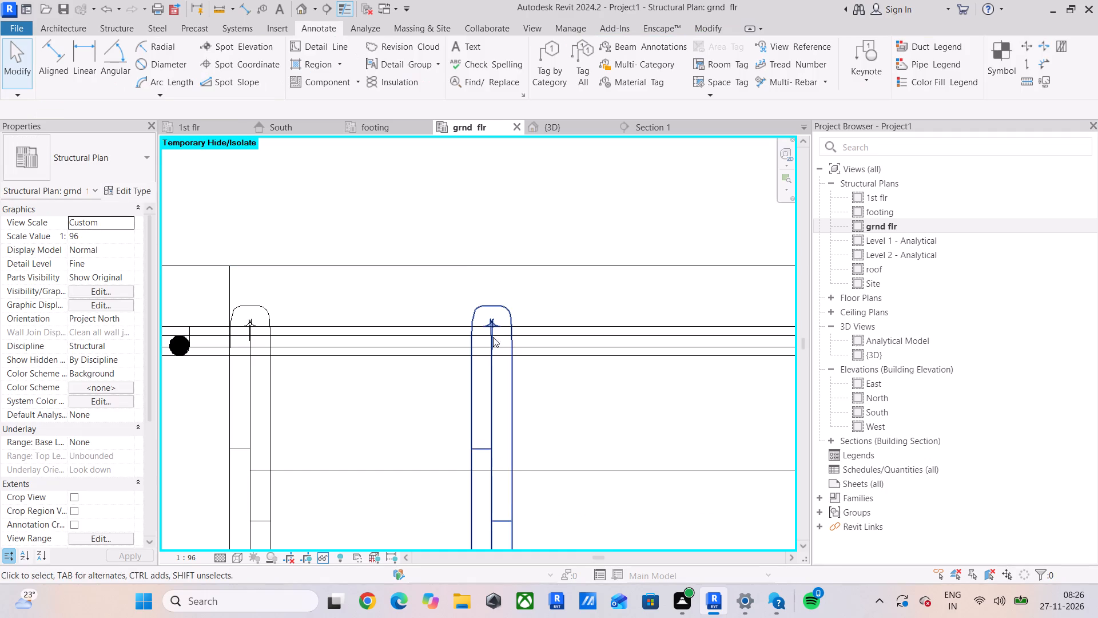
Copy the second T1 stirrup repeatedly eastward at 150 spacing along the shorter grid 1 beam, past the west footing's east edge.
{"action": "left_click", "coordinate": [511, 419]}
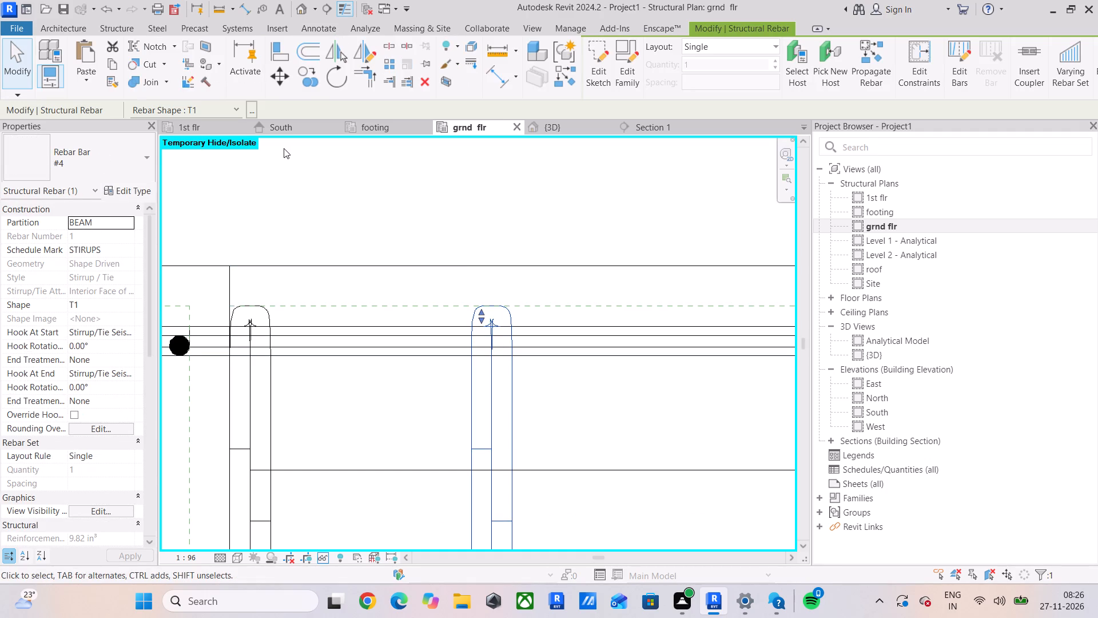
{"action": "left_click", "coordinate": [307, 85]}
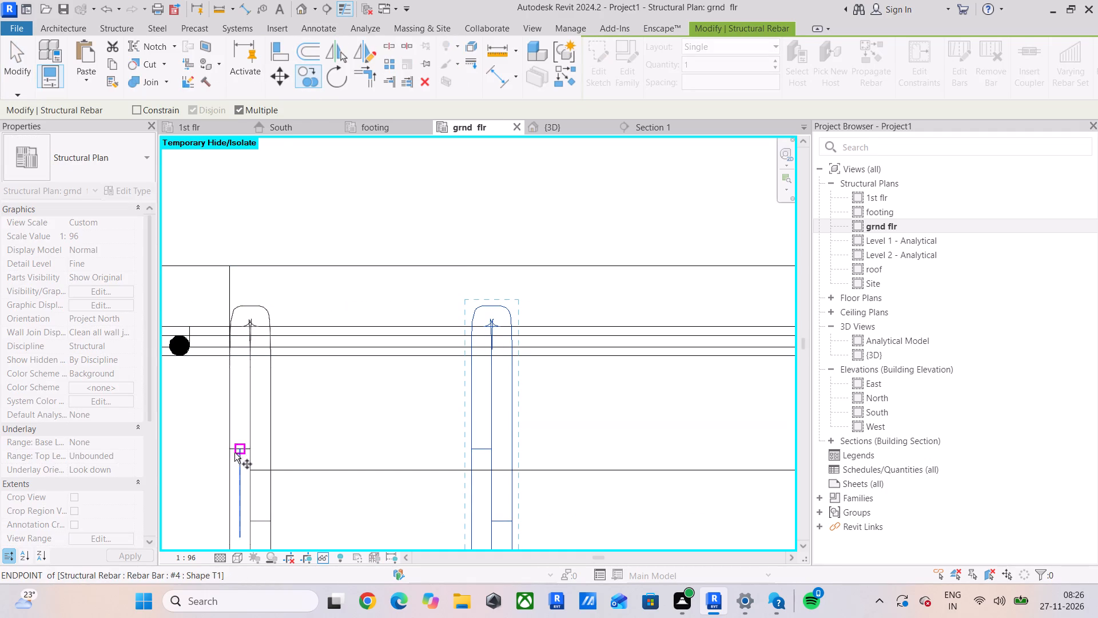
{"action": "left_click", "coordinate": [228, 467]}
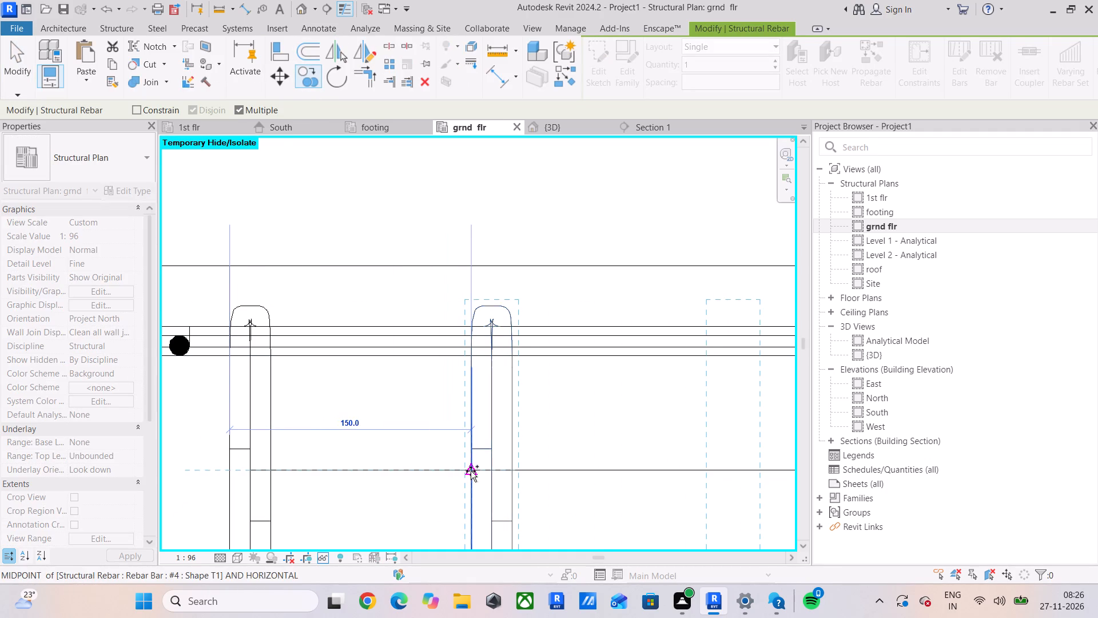
{"action": "left_click", "coordinate": [471, 471]}
{"action": "middle_click_drag", "start_coordinate": [478, 466], "coordinate": [165, 374]}
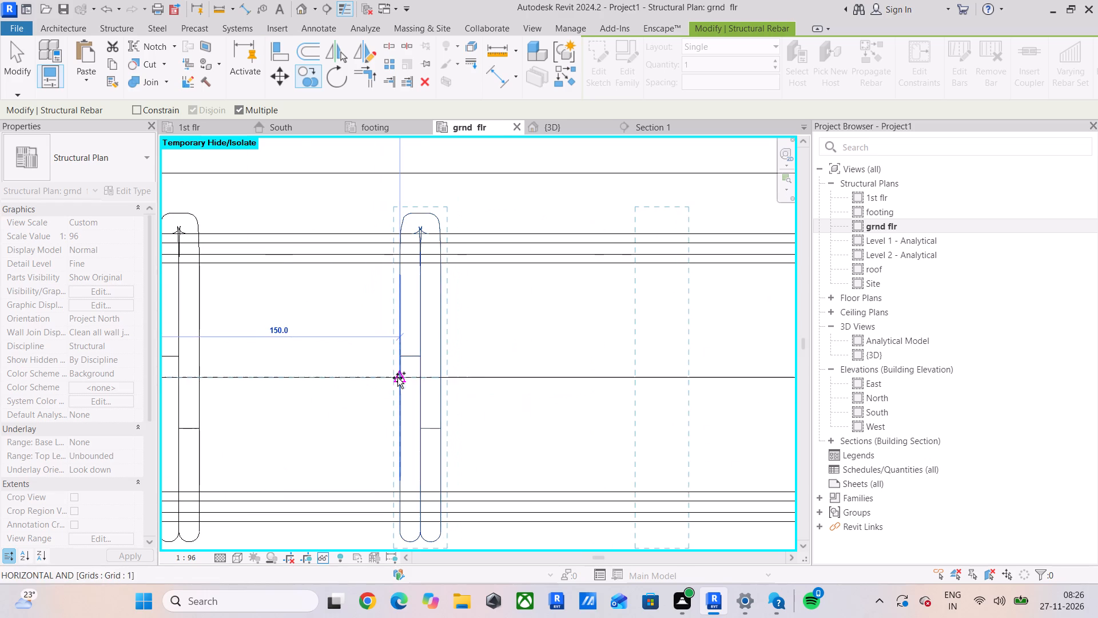
{"action": "left_click", "coordinate": [397, 378]}
{"action": "left_click", "coordinate": [641, 379]}
{"action": "middle_click_drag", "start_coordinate": [628, 378], "coordinate": [341, 379]}
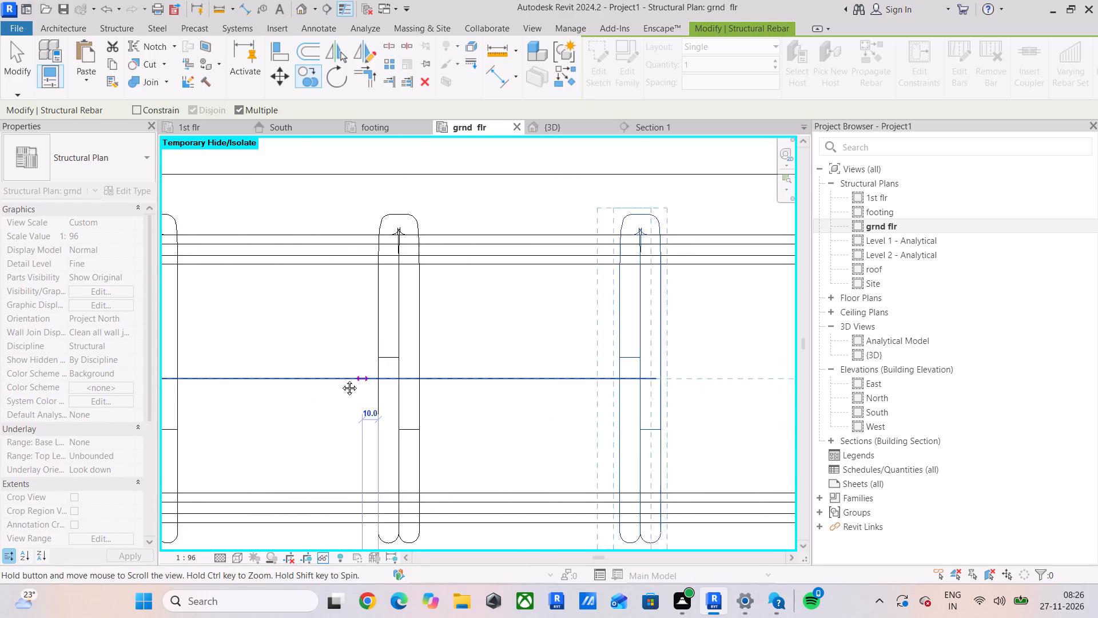
{"action": "middle_click_drag", "start_coordinate": [341, 379], "coordinate": [301, 378]}
{"action": "left_click", "coordinate": [554, 375]}
{"action": "middle_click_drag", "start_coordinate": [555, 375], "coordinate": [317, 374]}
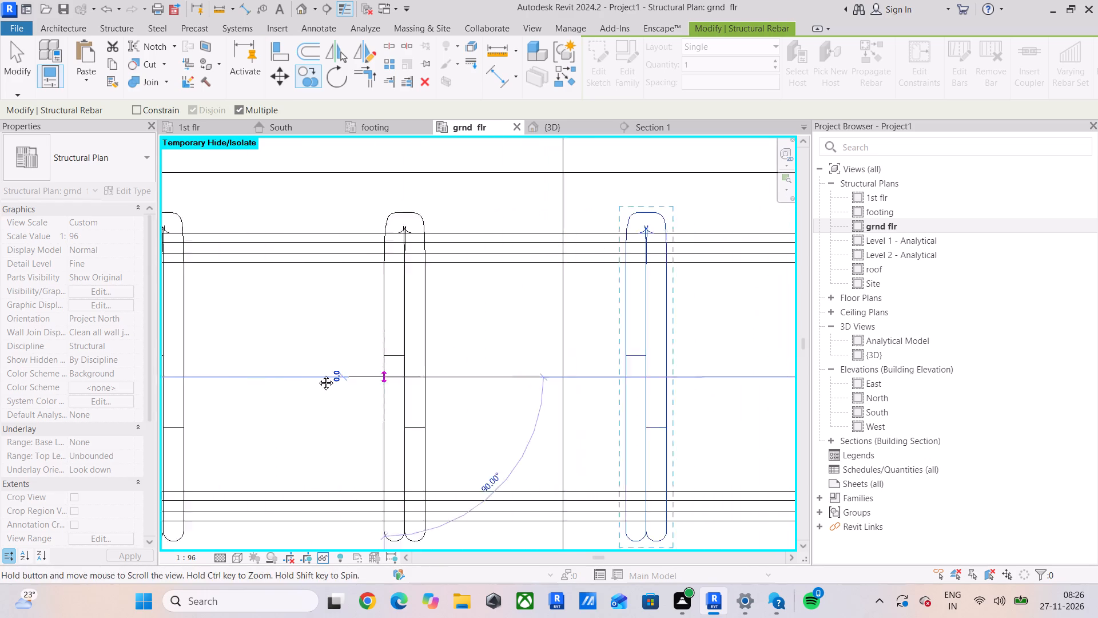
{"action": "middle_click_drag", "start_coordinate": [317, 374], "coordinate": [261, 370]}
{"action": "left_click", "coordinate": [505, 373]}
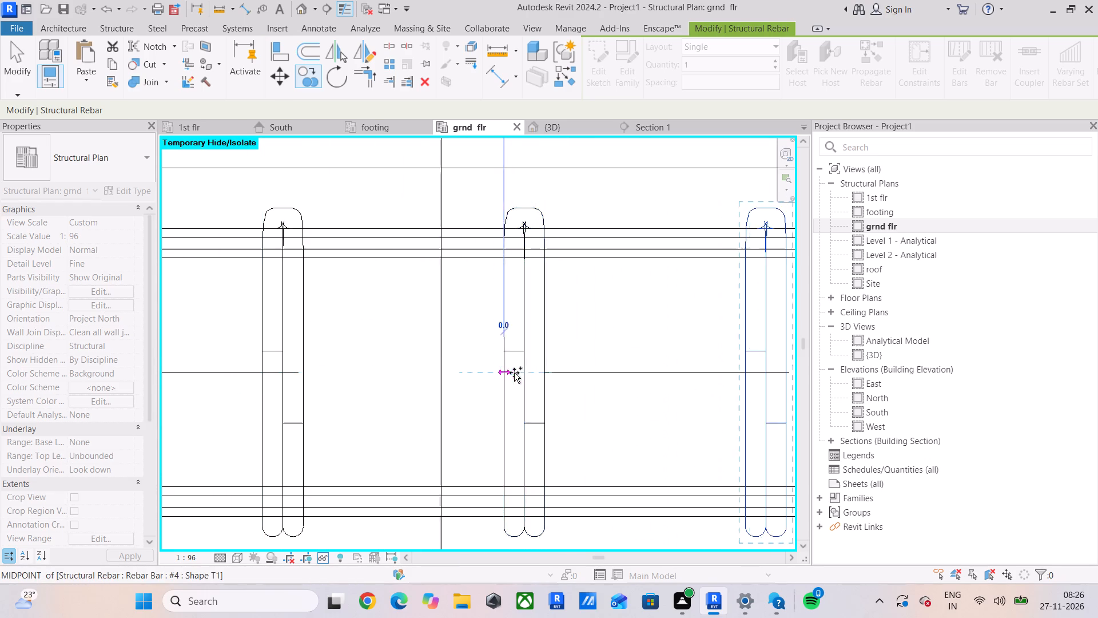
Continue the T1 stirrup copies at 150 spacing across the beam's middle, up to the east footing's west edge.
{"action": "scroll", "coordinate": [518, 371], "scroll_direction": "down", "scroll_amount": 4}
{"action": "middle_click_drag", "start_coordinate": [518, 370], "coordinate": [309, 370]}
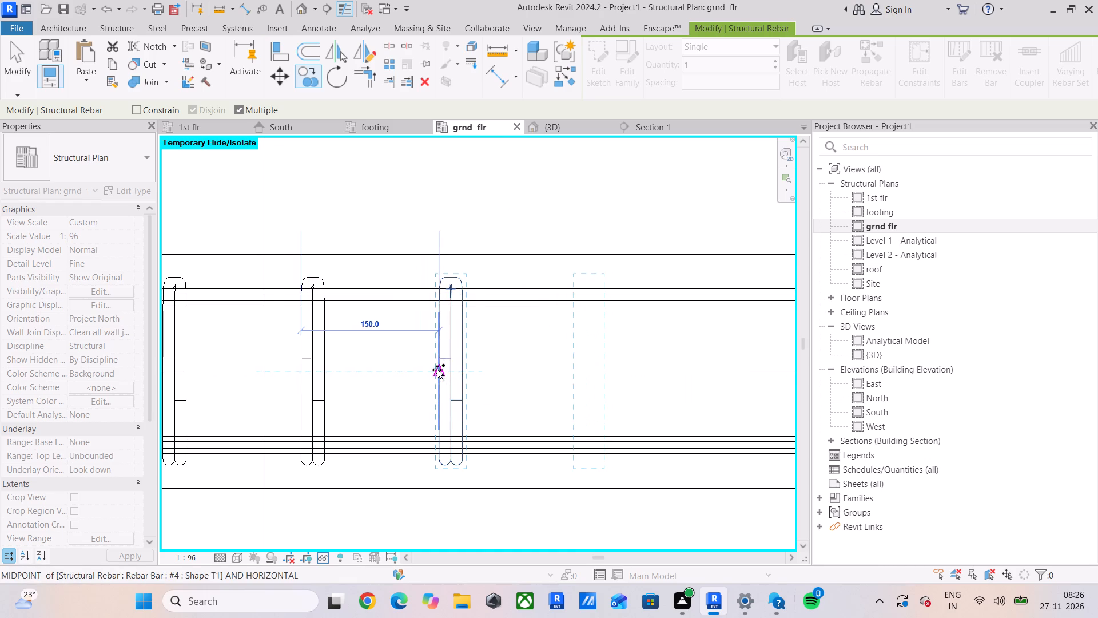
{"action": "left_click", "coordinate": [437, 370]}
{"action": "middle_click_drag", "start_coordinate": [502, 376], "coordinate": [357, 376]}
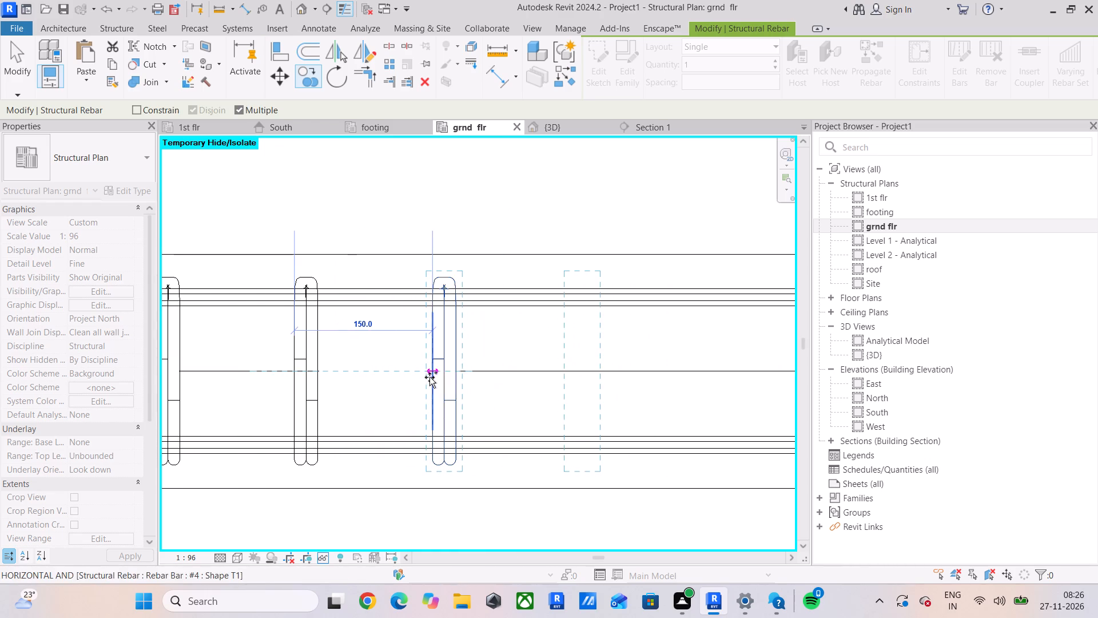
{"action": "left_click", "coordinate": [429, 371]}
{"action": "middle_click_drag", "start_coordinate": [487, 372], "coordinate": [296, 374]}
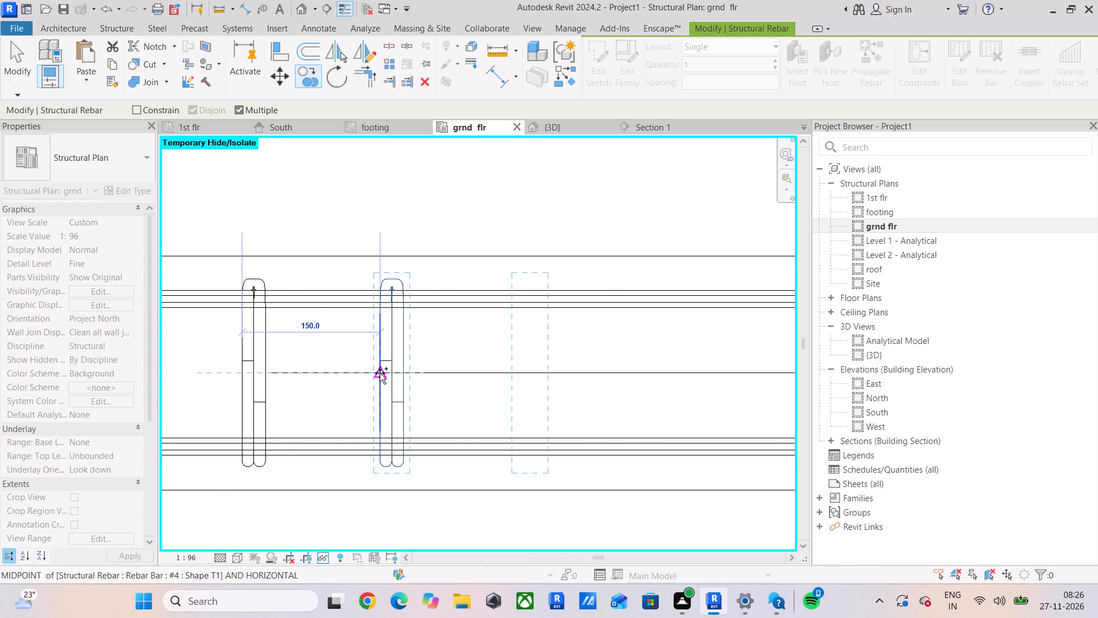
{"action": "left_click", "coordinate": [380, 373]}
{"action": "left_click", "coordinate": [516, 370]}
{"action": "middle_click_drag", "start_coordinate": [510, 371], "coordinate": [233, 383]}
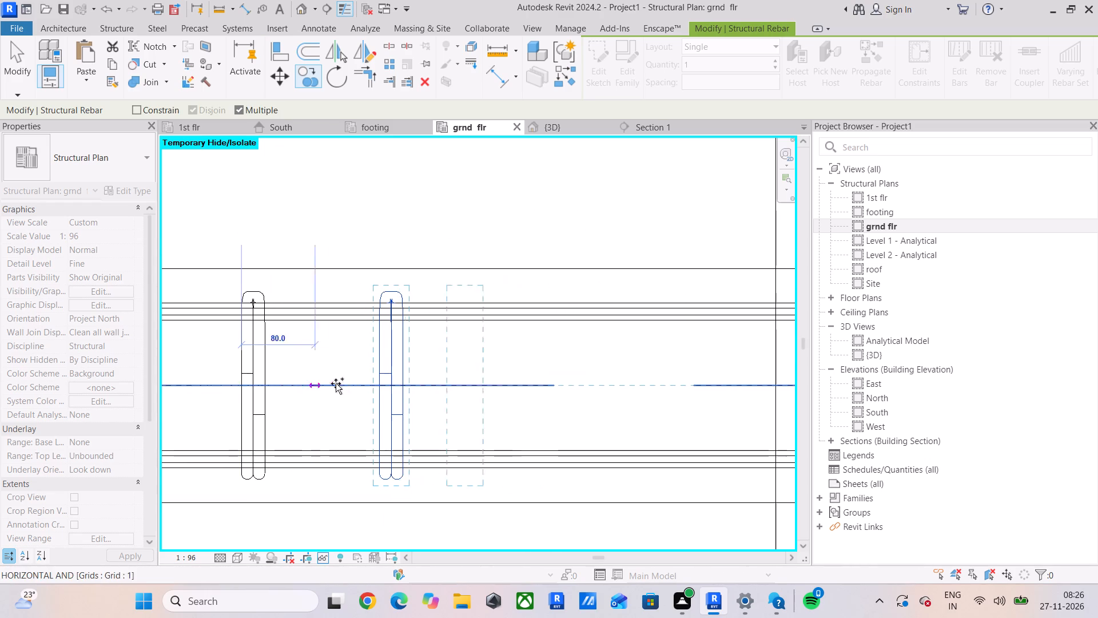
{"action": "left_click", "coordinate": [379, 385]}
{"action": "middle_click_drag", "start_coordinate": [453, 389], "coordinate": [296, 390]}
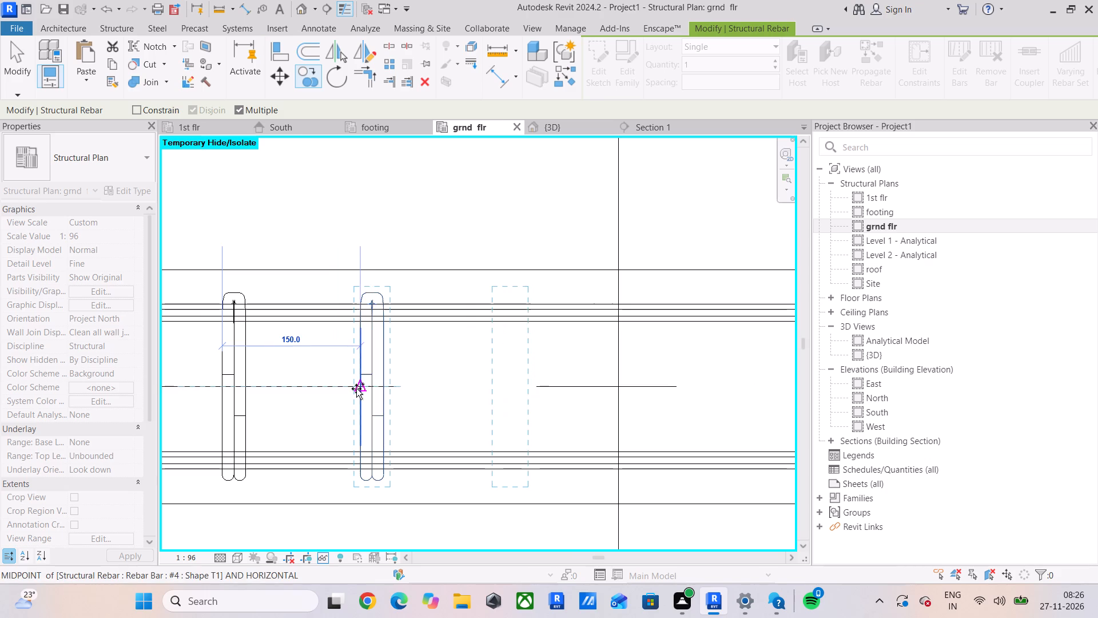
{"action": "left_click", "coordinate": [356, 388]}
Complete the T1 stirrup copies at 150 spacing over the east footing, as far as the beam's east column.
{"action": "middle_click_drag", "start_coordinate": [415, 386], "coordinate": [250, 389]}
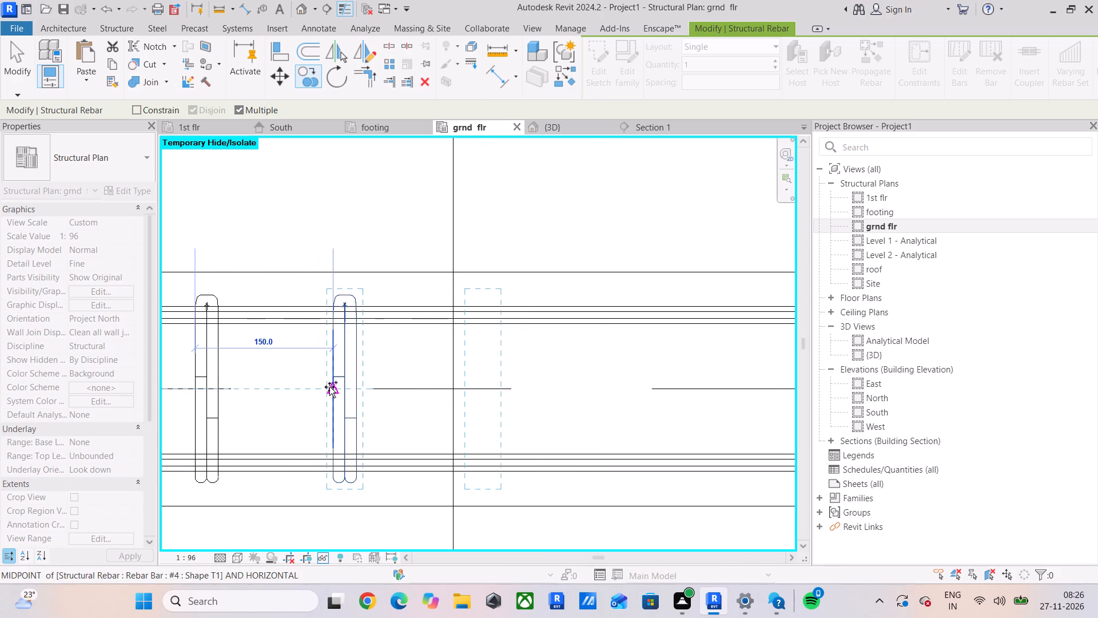
{"action": "left_click", "coordinate": [330, 387]}
{"action": "middle_click_drag", "start_coordinate": [335, 387], "coordinate": [154, 387]}
{"action": "left_click_drag", "start_coordinate": [288, 390], "coordinate": [293, 391]}
{"action": "middle_click_drag", "start_coordinate": [368, 391], "coordinate": [234, 393]}
{"action": "left_click", "coordinate": [289, 393]}
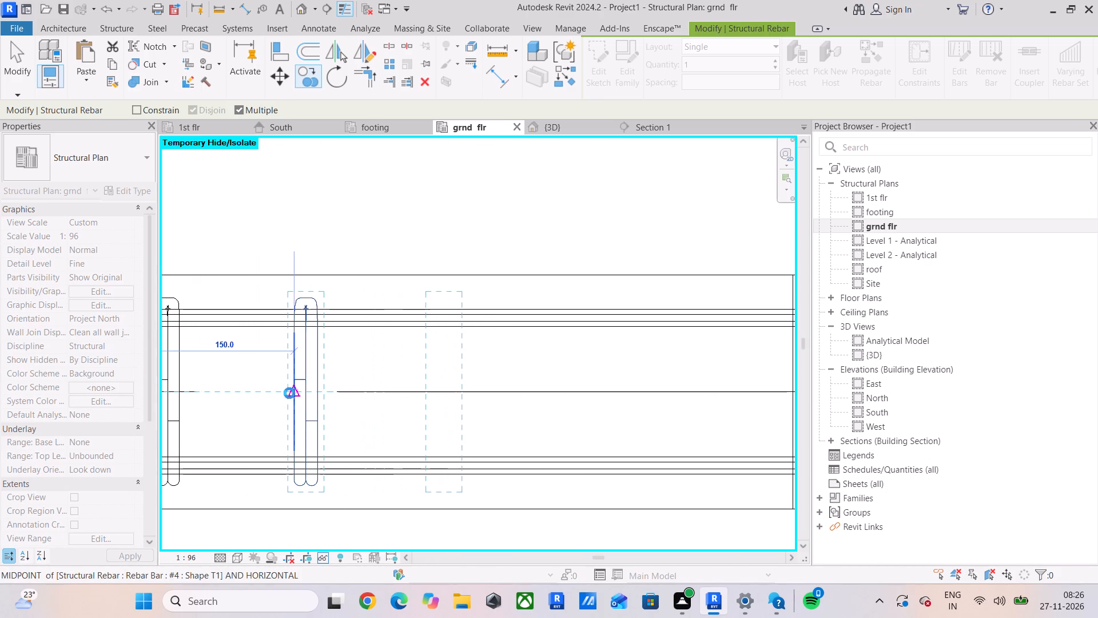
{"action": "middle_click_drag", "start_coordinate": [345, 393], "coordinate": [162, 394]}
{"action": "left_click", "coordinate": [247, 394]}
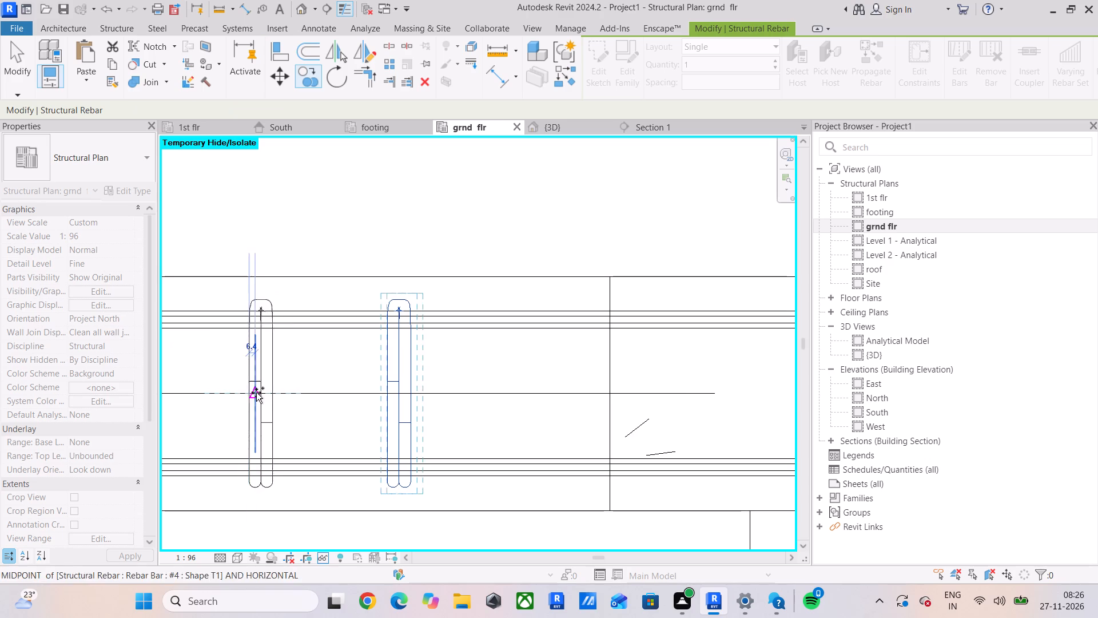
{"action": "middle_click_drag", "start_coordinate": [256, 392], "coordinate": [106, 392]}
{"action": "left_click", "coordinate": [237, 395]}
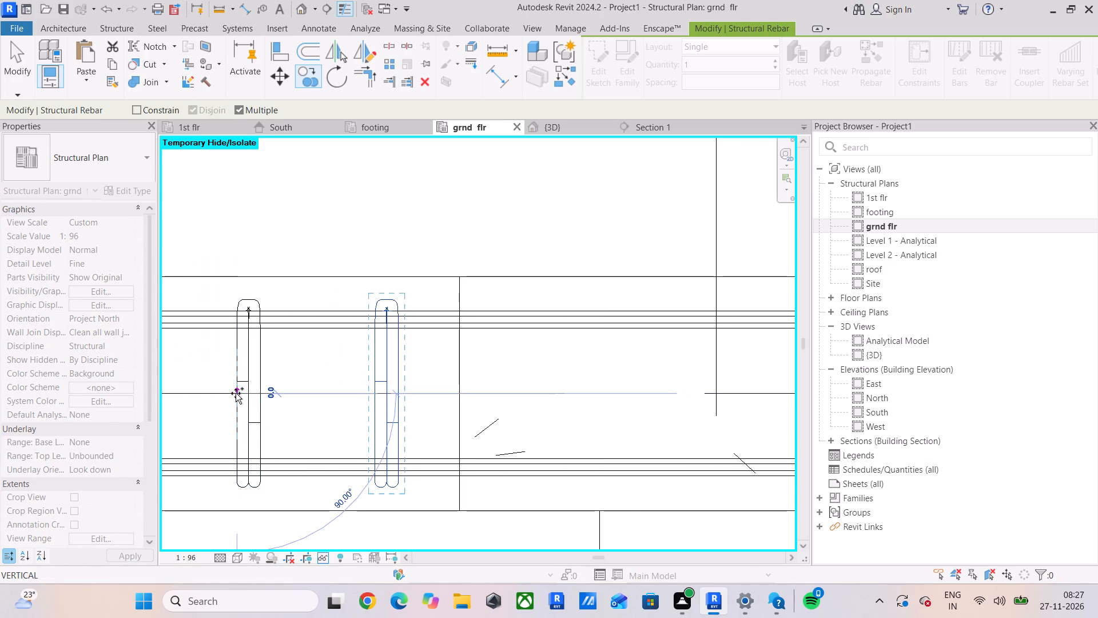
{"action": "scroll", "coordinate": [236, 393], "scroll_direction": "down", "scroll_amount": 4}
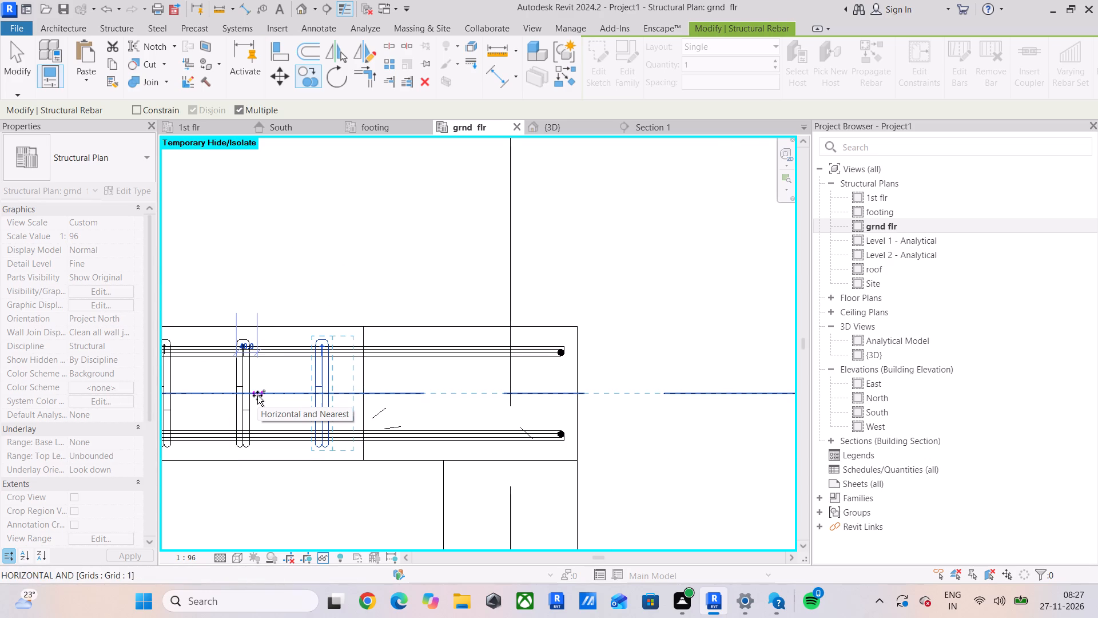
{"action": "key", "text": "Escape"}
{"action": "key", "text": "Escape"}
Review the stirrup layout along both grid 1 beams, at their column junctions, and on the surrounding ground-floor beams.
{"action": "scroll", "coordinate": [165, 375], "scroll_direction": "down", "scroll_amount": 2}
{"action": "middle_click_drag", "start_coordinate": [249, 387], "coordinate": [432, 351]}
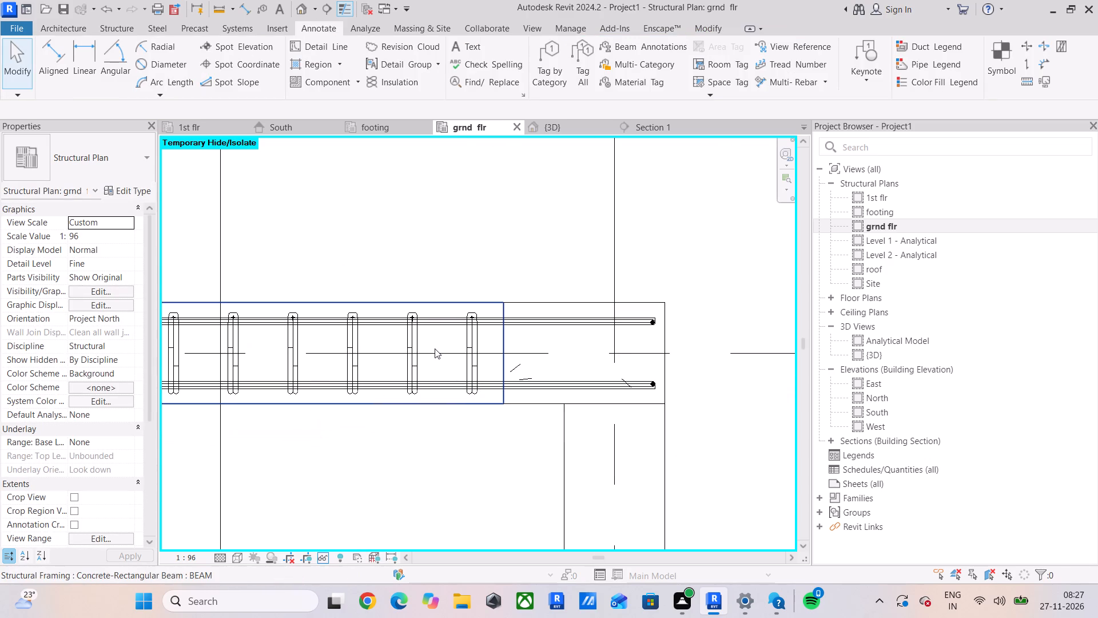
{"action": "scroll", "coordinate": [543, 326], "scroll_direction": "up", "scroll_amount": 5}
{"action": "scroll", "coordinate": [544, 326], "scroll_direction": "down", "scroll_amount": 9}
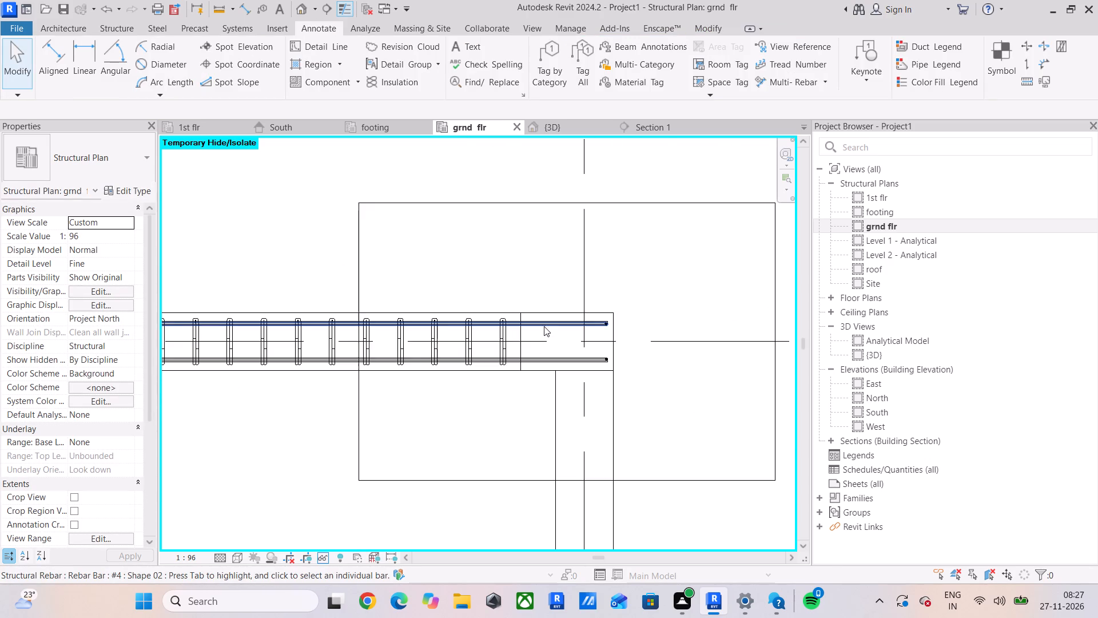
{"action": "middle_click_drag", "start_coordinate": [544, 326], "coordinate": [624, 291]}
{"action": "scroll", "coordinate": [535, 332], "scroll_direction": "down", "scroll_amount": 5}
{"action": "scroll", "coordinate": [224, 325], "scroll_direction": "up", "scroll_amount": 6}
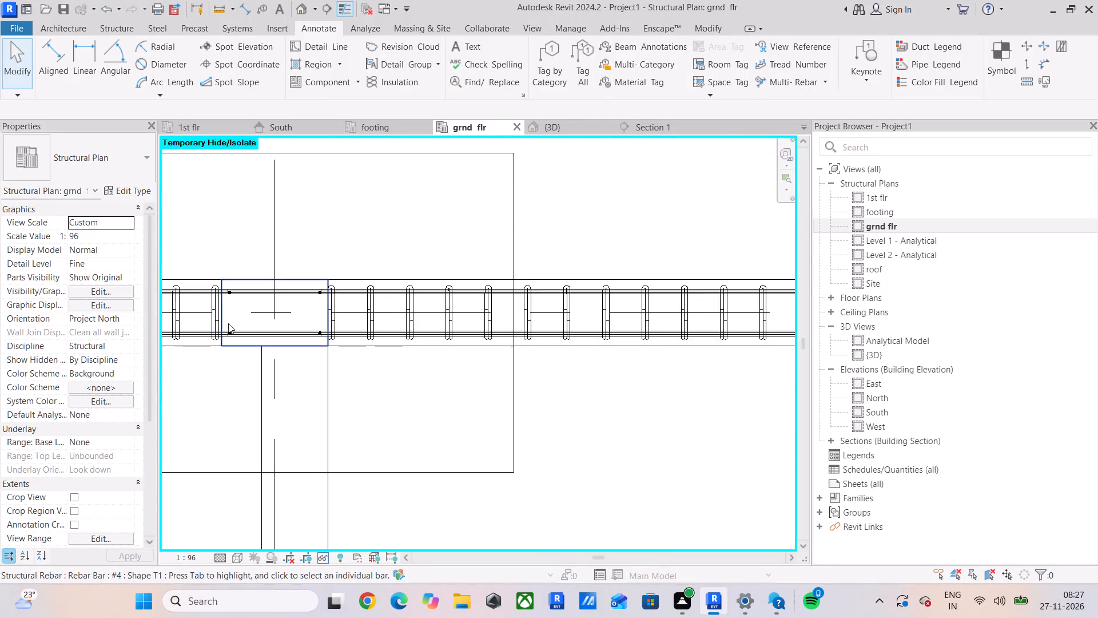
{"action": "scroll", "coordinate": [325, 295], "scroll_direction": "up", "scroll_amount": 4}
{"action": "scroll", "coordinate": [325, 295], "scroll_direction": "down", "scroll_amount": 8}
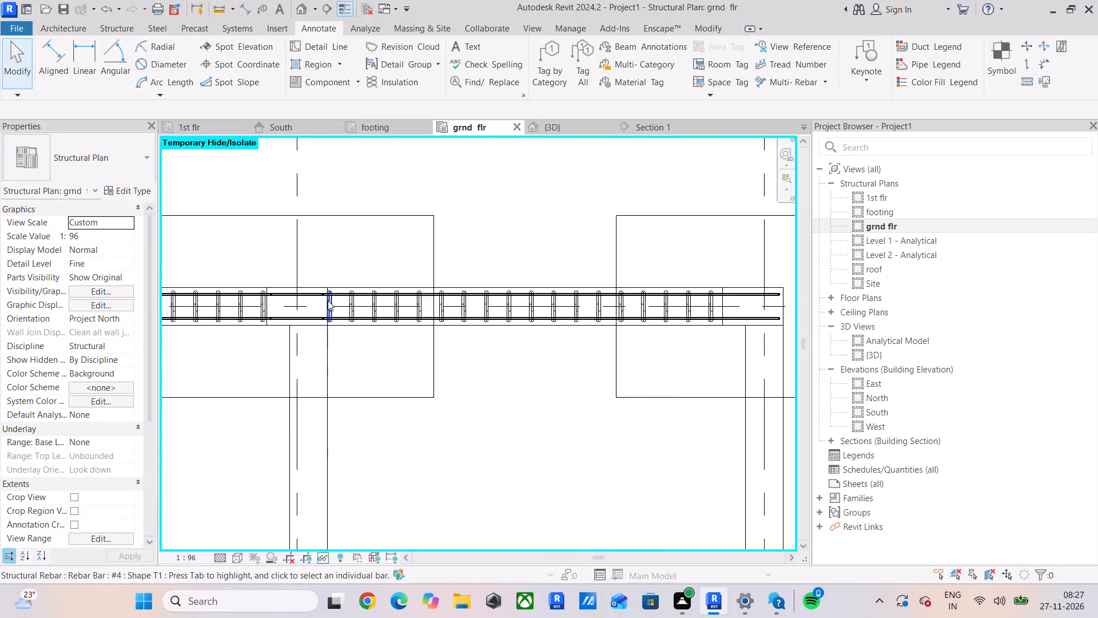
{"action": "scroll", "coordinate": [328, 300], "scroll_direction": "down", "scroll_amount": 2}
{"action": "middle_click_drag", "start_coordinate": [331, 301], "coordinate": [428, 278]}
{"action": "middle_click_drag", "start_coordinate": [304, 319], "coordinate": [367, 328]}
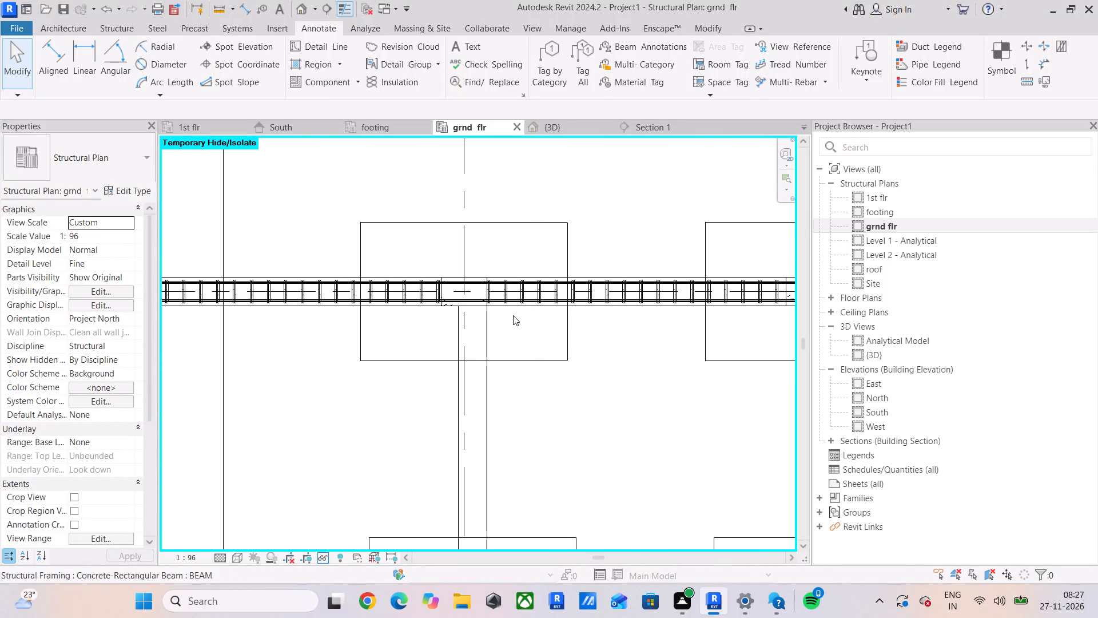
{"action": "scroll", "coordinate": [518, 313], "scroll_direction": "up", "scroll_amount": 9}
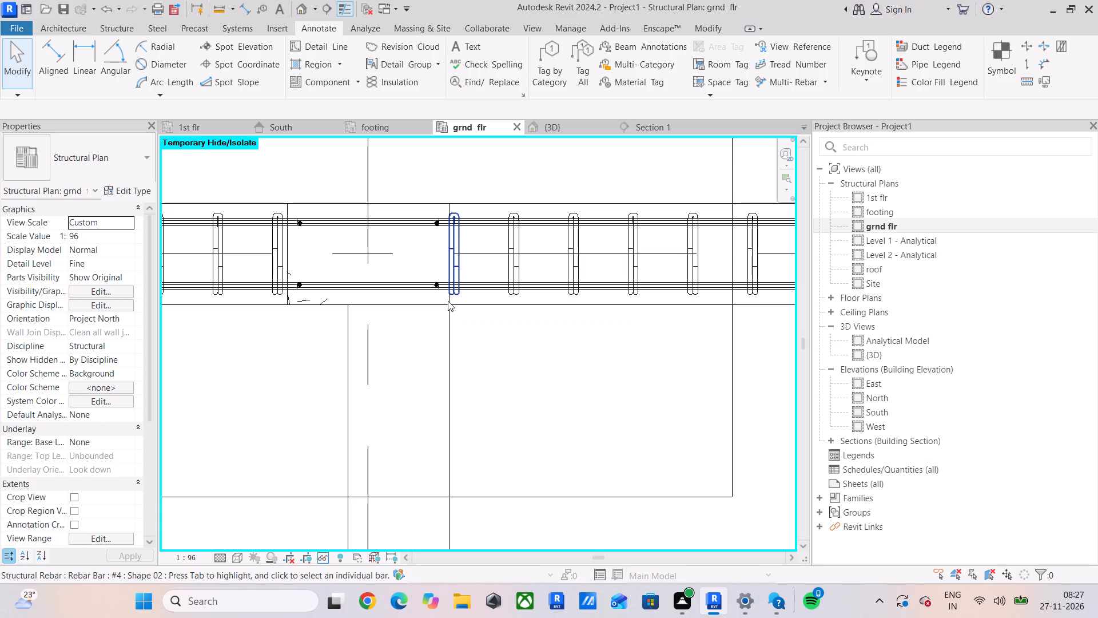
{"action": "scroll", "coordinate": [351, 316], "scroll_direction": "down", "scroll_amount": 4}
{"action": "middle_click_drag", "start_coordinate": [351, 318], "coordinate": [534, 272]}
{"action": "scroll", "coordinate": [538, 271], "scroll_direction": "up", "scroll_amount": 1}
{"action": "scroll", "coordinate": [528, 275], "scroll_direction": "down", "scroll_amount": 9}
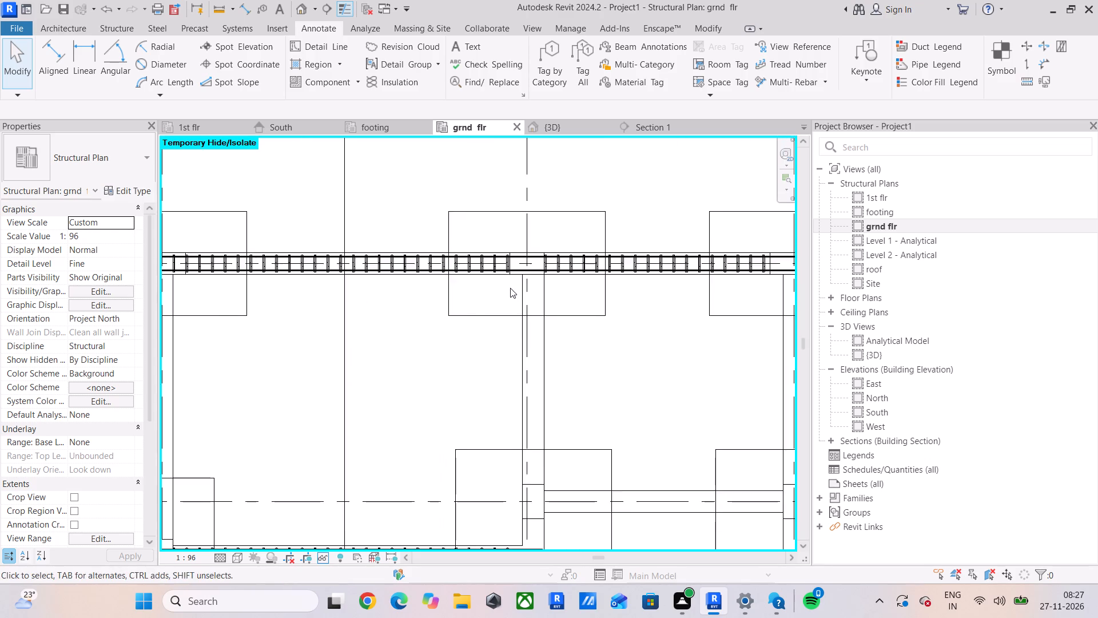
{"action": "middle_click_drag", "start_coordinate": [510, 288], "coordinate": [572, 250]}
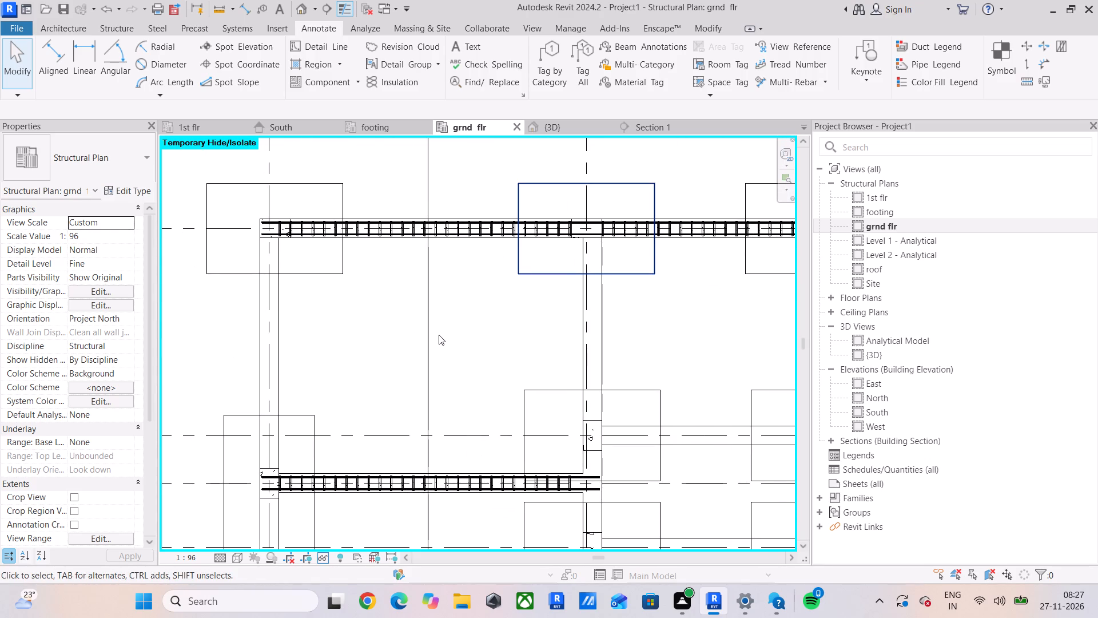
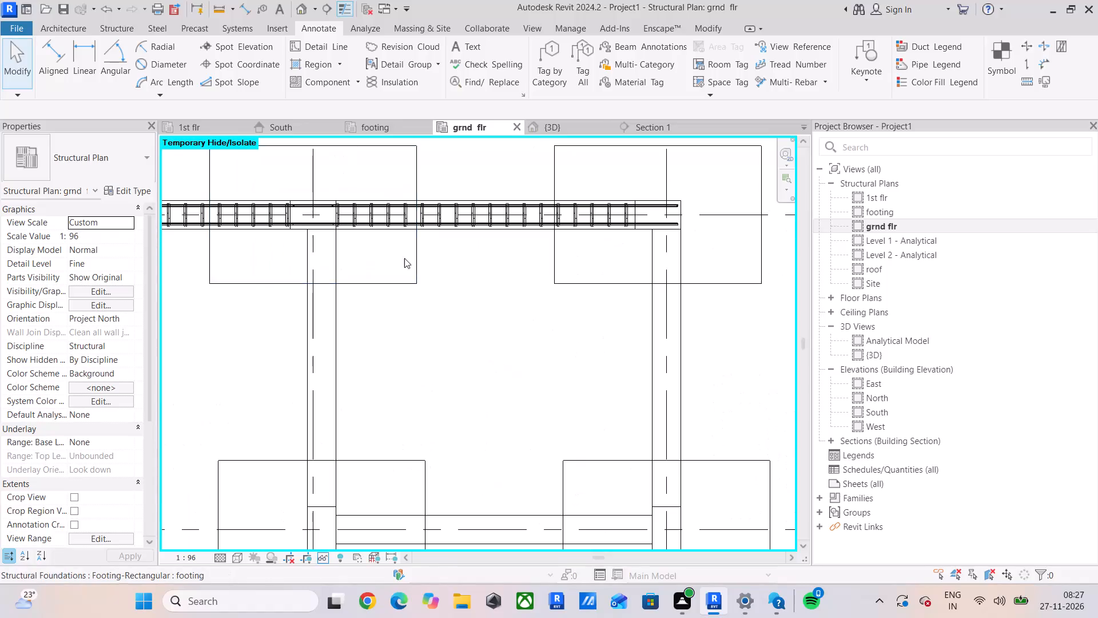
Copy all rebar hosted in the shorter grid 1 beam onto the grid 2 beam, aligned from the west column's corner, with multiple copies enabled.
{"action": "scroll", "coordinate": [393, 223], "scroll_direction": "up", "scroll_amount": 2}
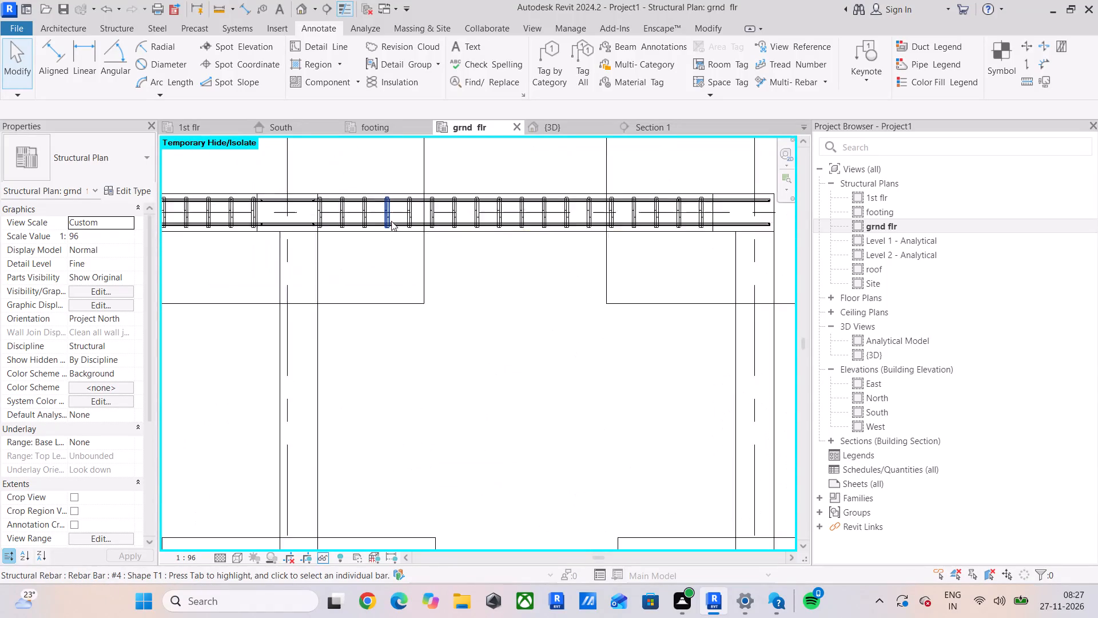
{"action": "scroll", "coordinate": [391, 221], "scroll_direction": "up", "scroll_amount": 3}
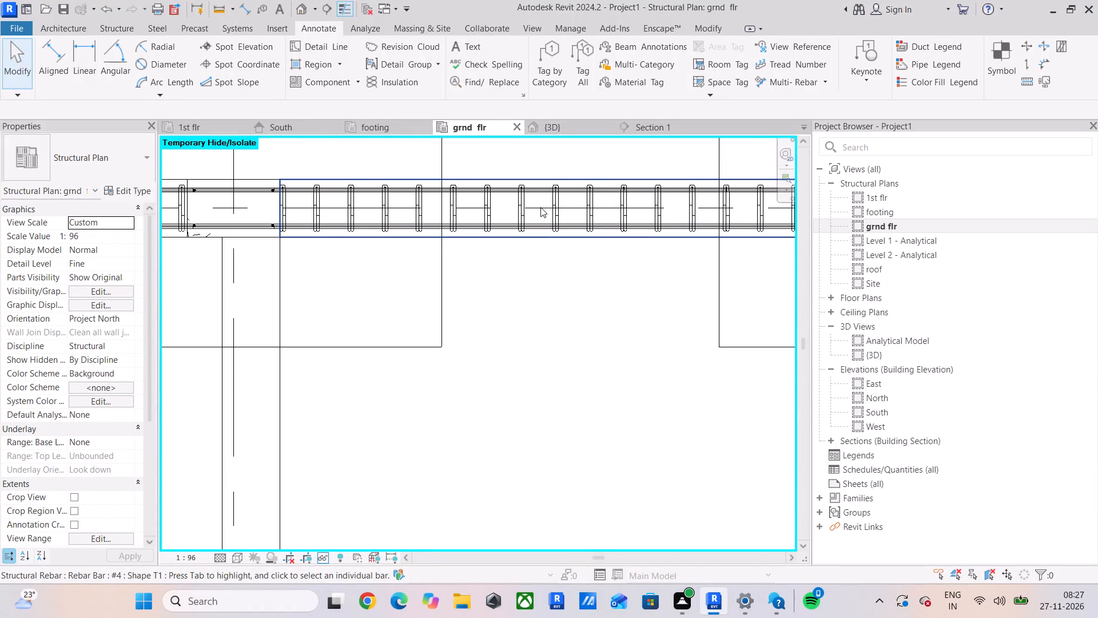
{"action": "scroll", "coordinate": [540, 207], "scroll_direction": "up", "scroll_amount": 2}
{"action": "scroll", "coordinate": [544, 218], "scroll_direction": "down", "scroll_amount": 2}
{"action": "left_click", "coordinate": [557, 212]}
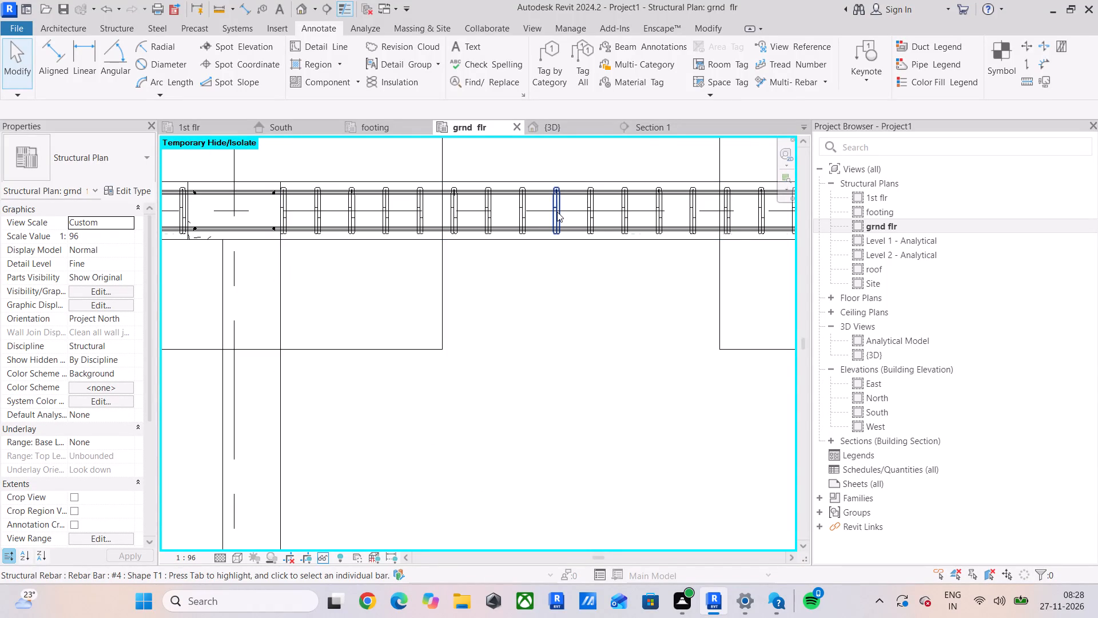
{"action": "right_click", "coordinate": [557, 212]}
{"action": "left_click", "coordinate": [630, 370]}
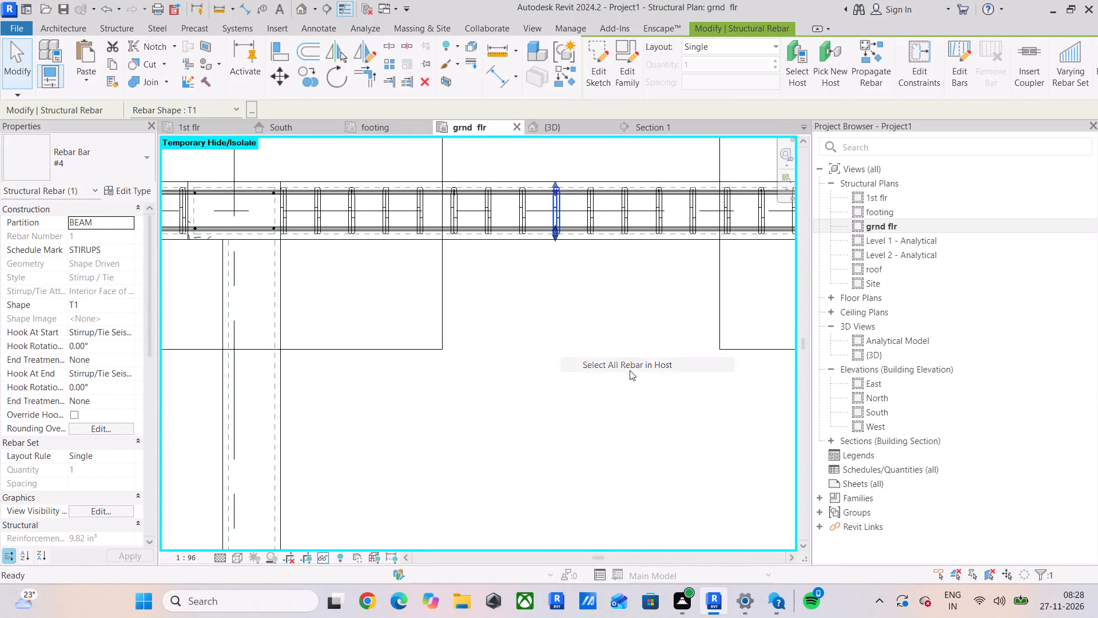
{"action": "scroll", "coordinate": [572, 288], "scroll_direction": "down", "scroll_amount": 4}
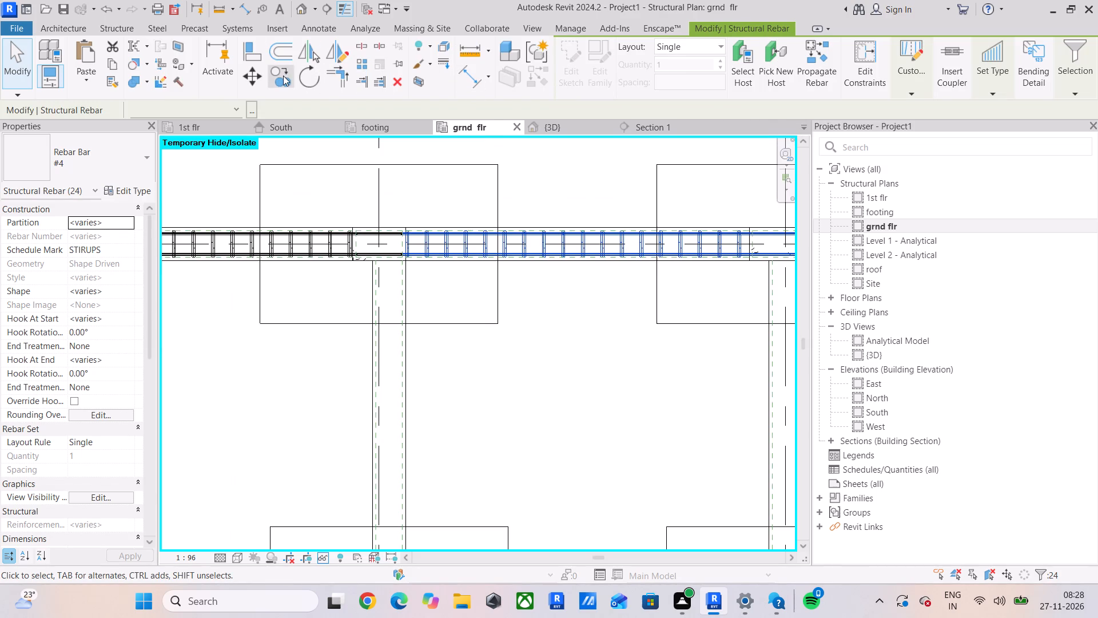
{"action": "left_click", "coordinate": [283, 75]}
{"action": "scroll", "coordinate": [421, 227], "scroll_direction": "up", "scroll_amount": 9}
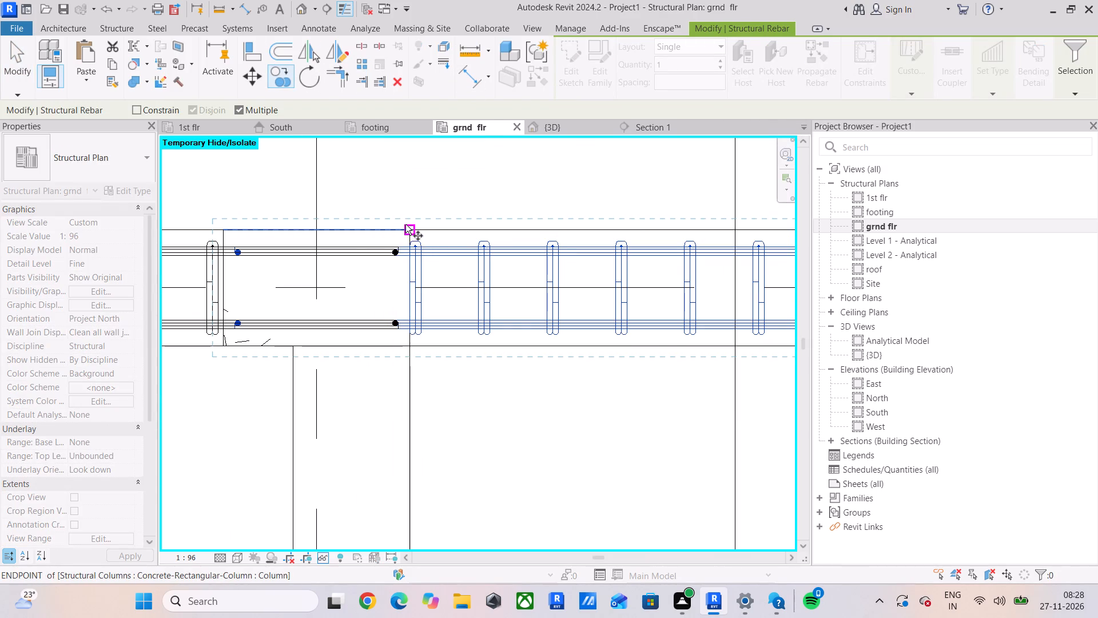
{"action": "left_click", "coordinate": [407, 224]}
{"action": "scroll", "coordinate": [413, 302], "scroll_direction": "down", "scroll_amount": 5}
{"action": "middle_click_drag", "start_coordinate": [413, 306], "coordinate": [404, 90]}
{"action": "scroll", "coordinate": [408, 370], "scroll_direction": "down", "scroll_amount": 4}
{"action": "middle_click_drag", "start_coordinate": [405, 366], "coordinate": [398, 175]}
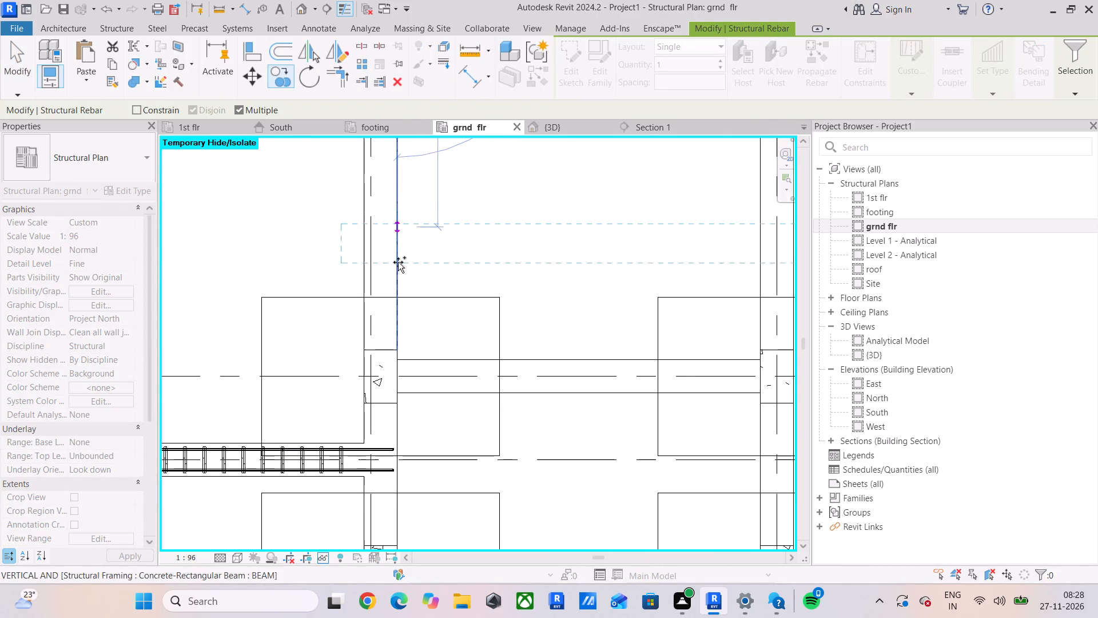
{"action": "scroll", "coordinate": [396, 359], "scroll_direction": "up", "scroll_amount": 4}
{"action": "left_click", "coordinate": [396, 359]}
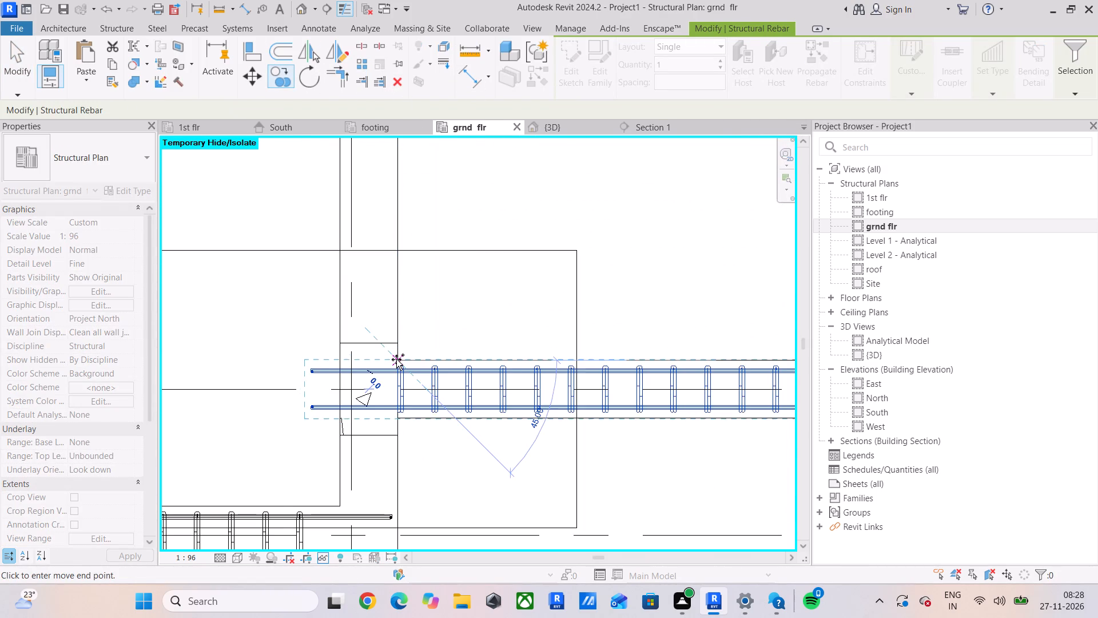
Place another copy of the reinforcement set on the grid 4 beam, aligned at its west column face.
{"action": "scroll", "coordinate": [396, 359], "scroll_direction": "down", "scroll_amount": 5}
{"action": "middle_click_drag", "start_coordinate": [396, 359], "coordinate": [391, 249]}
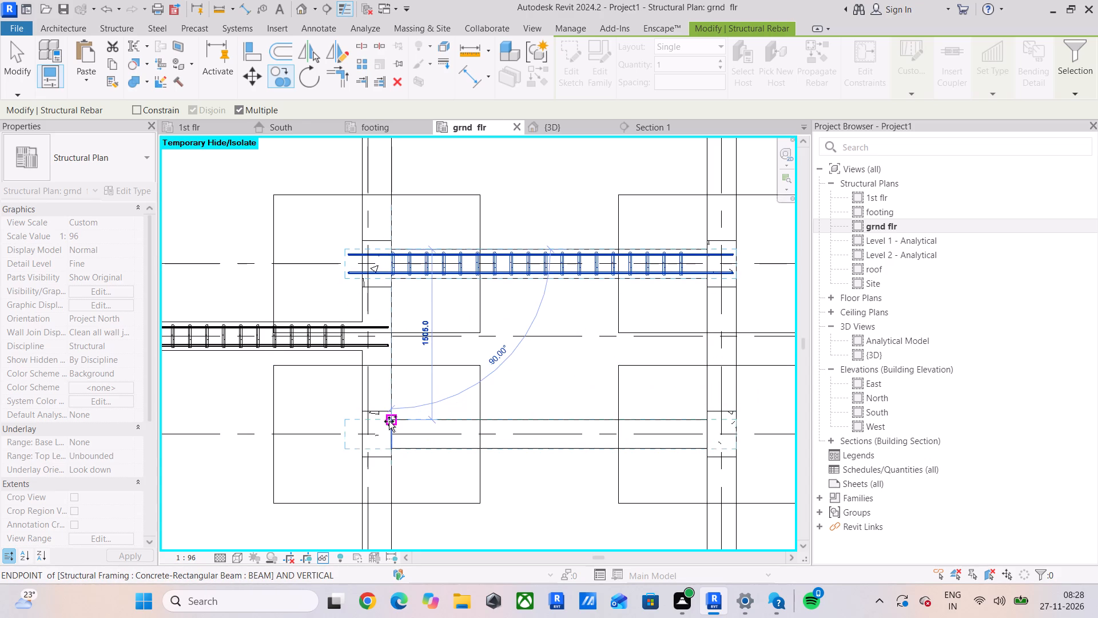
{"action": "scroll", "coordinate": [389, 421], "scroll_direction": "up", "scroll_amount": 4}
{"action": "left_click", "coordinate": [389, 421]}
Place a further copy of the reinforcement set inside the short grid 6 beam and finish copying.
{"action": "scroll", "coordinate": [389, 421], "scroll_direction": "down", "scroll_amount": 6}
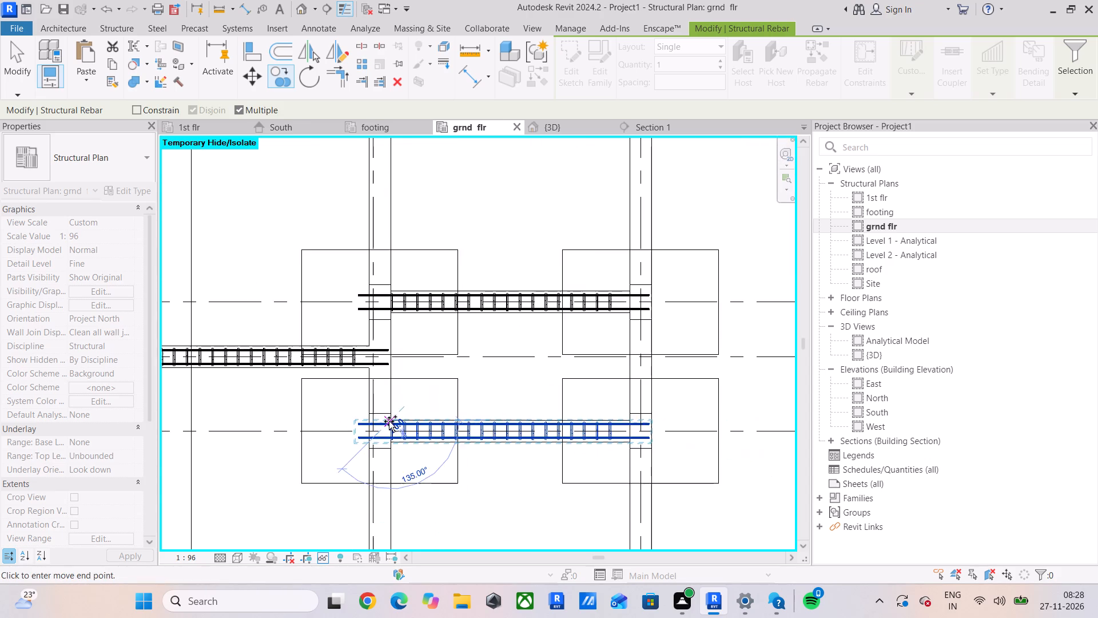
{"action": "middle_click_drag", "start_coordinate": [389, 421], "coordinate": [388, 284]}
{"action": "scroll", "coordinate": [388, 280], "scroll_direction": "up", "scroll_amount": 1}
{"action": "scroll", "coordinate": [390, 312], "scroll_direction": "down", "scroll_amount": 4}
{"action": "middle_click_drag", "start_coordinate": [391, 323], "coordinate": [393, 230]}
{"action": "scroll", "coordinate": [393, 403], "scroll_direction": "up", "scroll_amount": 5}
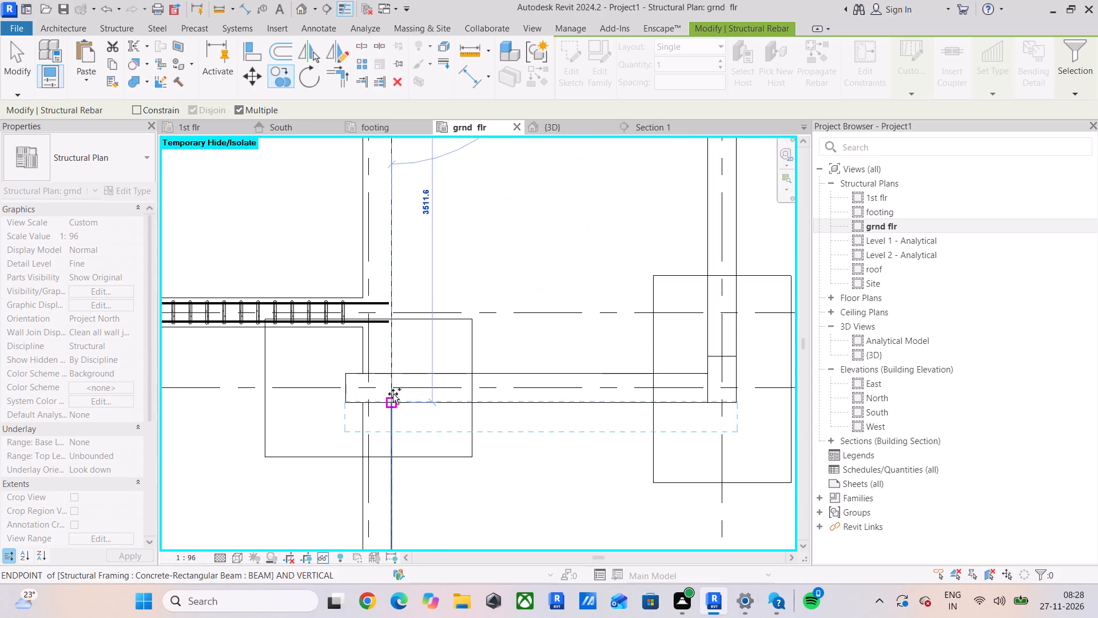
{"action": "left_click", "coordinate": [393, 377]}
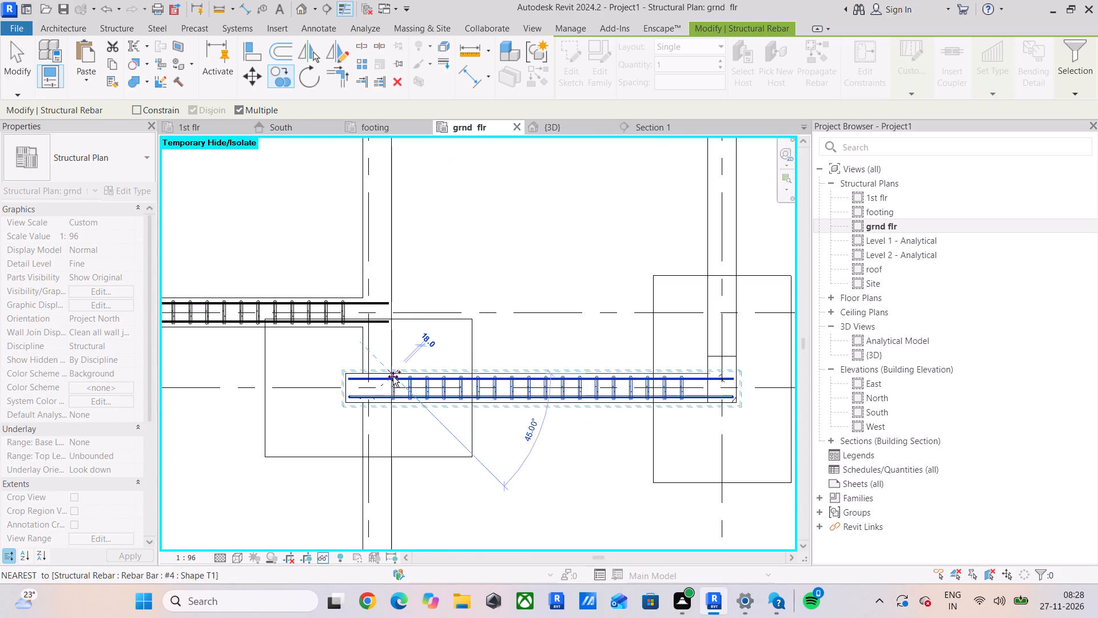
{"action": "scroll", "coordinate": [393, 377], "scroll_direction": "down", "scroll_amount": 10}
{"action": "scroll", "coordinate": [393, 377], "scroll_direction": "up", "scroll_amount": 11}
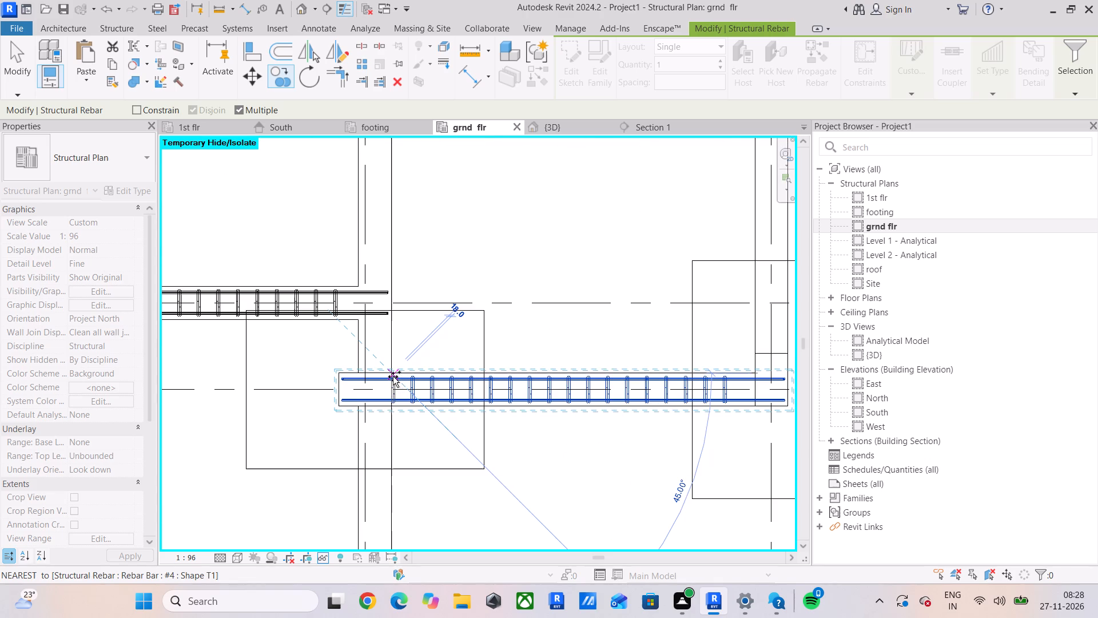
{"action": "scroll", "coordinate": [393, 377], "scroll_direction": "down", "scroll_amount": 5}
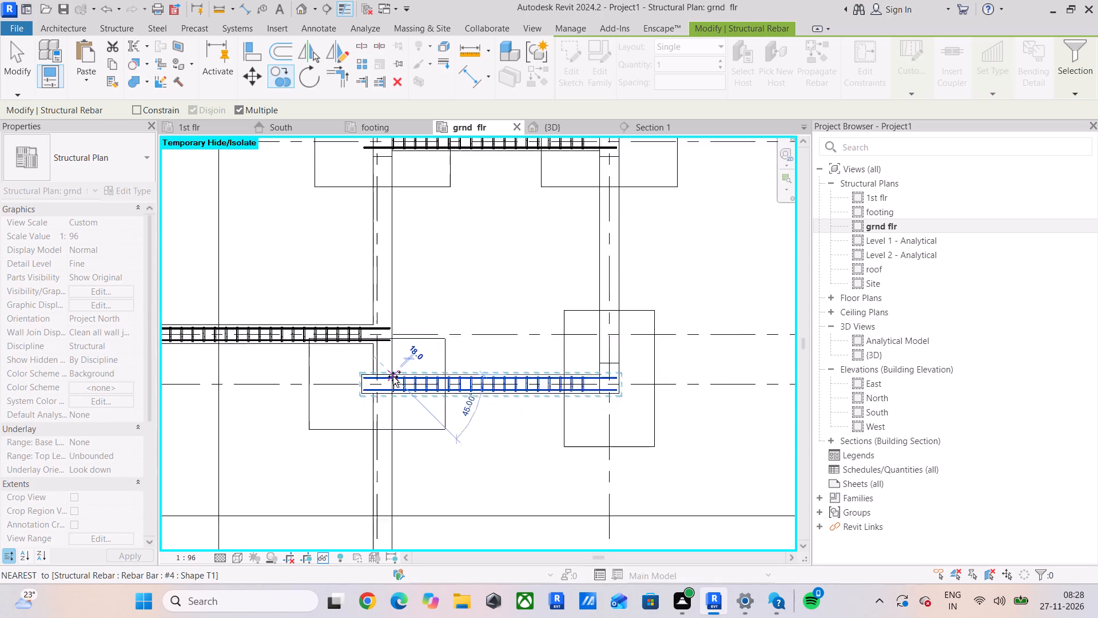
{"action": "scroll", "coordinate": [393, 377], "scroll_direction": "down", "scroll_amount": 1}
{"action": "scroll", "coordinate": [393, 377], "scroll_direction": "up", "scroll_amount": 4}
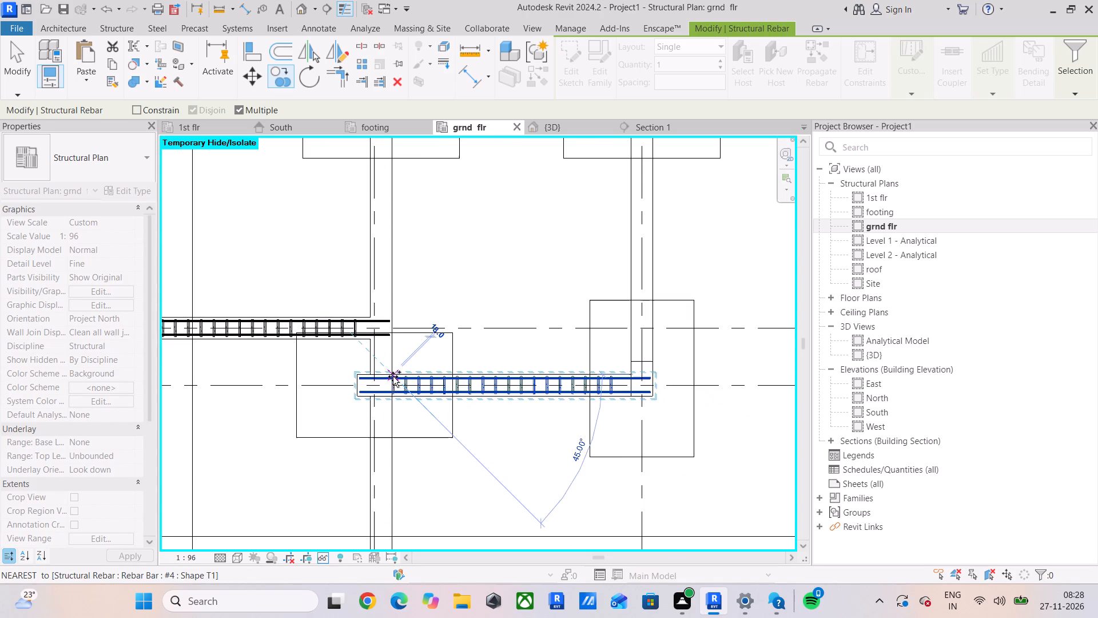
{"action": "key", "text": "Escape"}
Shorten the first north-side #4 shape 02 bar of the grid 2 beam so its west end meets the column's cover line.
{"action": "scroll", "coordinate": [393, 377], "scroll_direction": "down", "scroll_amount": 5}
{"action": "middle_click_drag", "start_coordinate": [421, 327], "coordinate": [420, 423]}
{"action": "scroll", "coordinate": [411, 313], "scroll_direction": "up", "scroll_amount": 2}
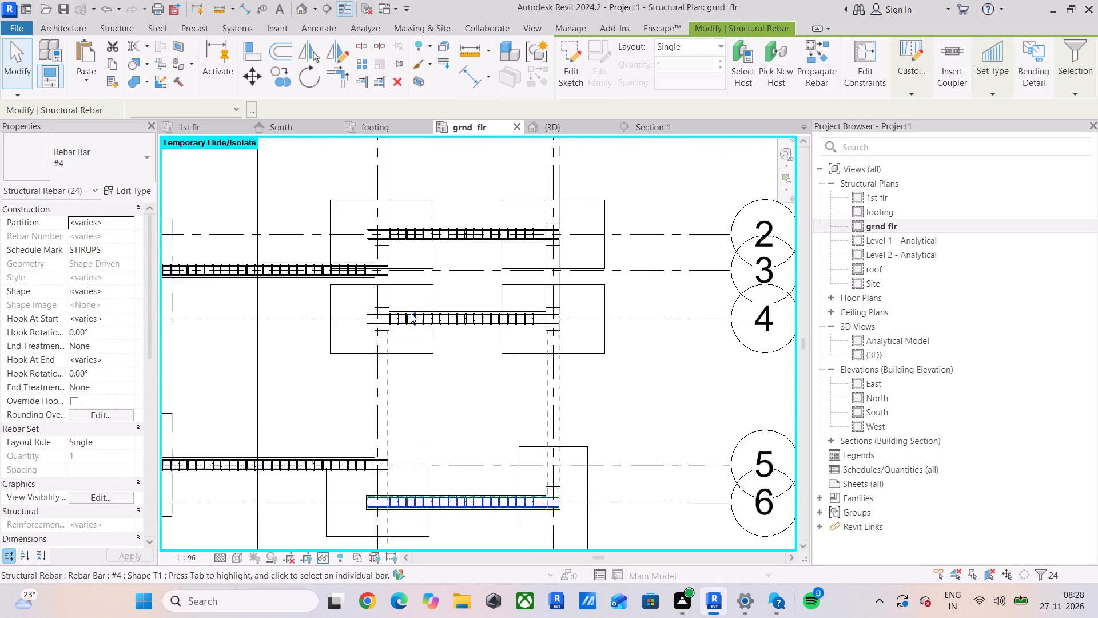
{"action": "scroll", "coordinate": [411, 313], "scroll_direction": "up", "scroll_amount": 3}
{"action": "scroll", "coordinate": [363, 326], "scroll_direction": "up", "scroll_amount": 4}
{"action": "scroll", "coordinate": [363, 326], "scroll_direction": "down", "scroll_amount": 5}
{"action": "scroll", "coordinate": [349, 322], "scroll_direction": "up", "scroll_amount": 5}
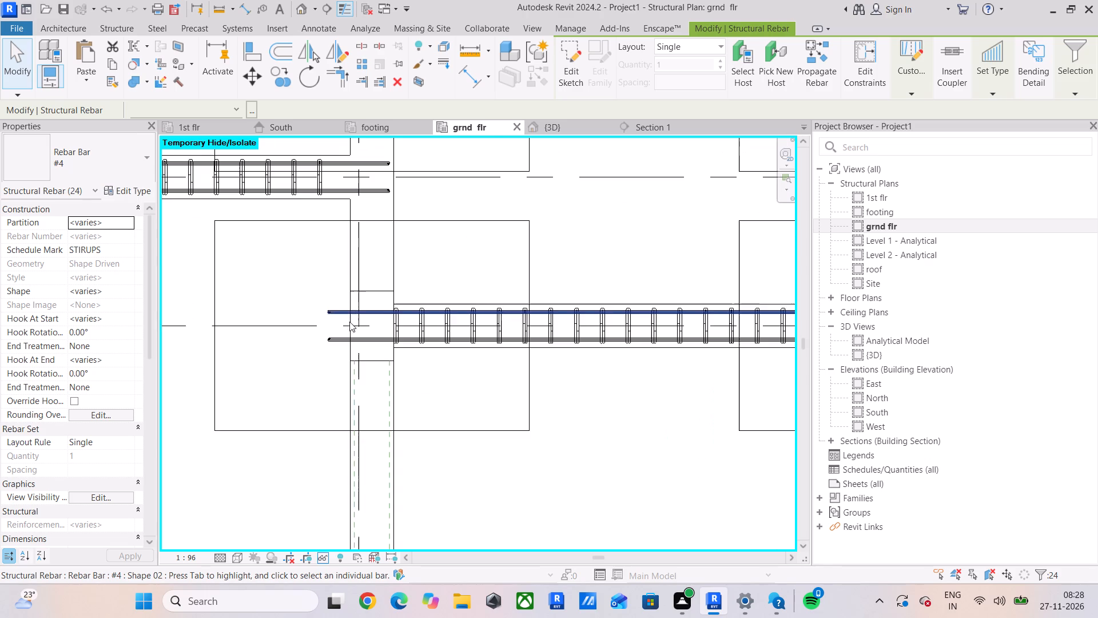
{"action": "middle_click_drag", "start_coordinate": [341, 319], "coordinate": [332, 388]}
{"action": "middle_click_drag", "start_coordinate": [344, 288], "coordinate": [336, 410]}
{"action": "scroll", "coordinate": [320, 275], "scroll_direction": "up", "scroll_amount": 5}
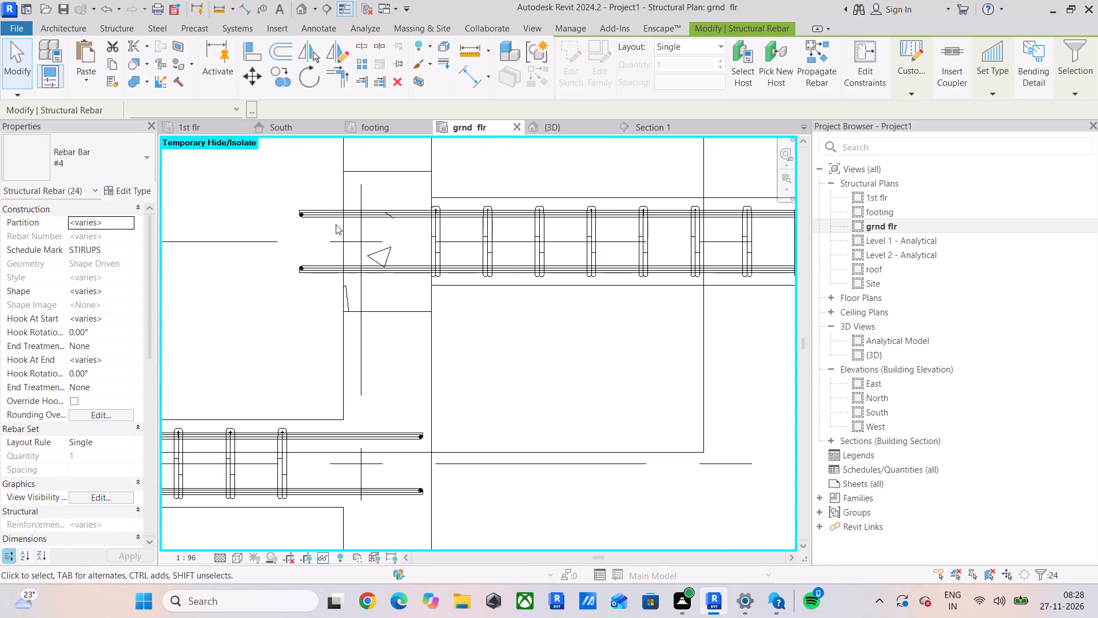
{"action": "scroll", "coordinate": [316, 216], "scroll_direction": "up", "scroll_amount": 4}
{"action": "left_click", "coordinate": [316, 216]}
{"action": "scroll", "coordinate": [299, 217], "scroll_direction": "up", "scroll_amount": 4}
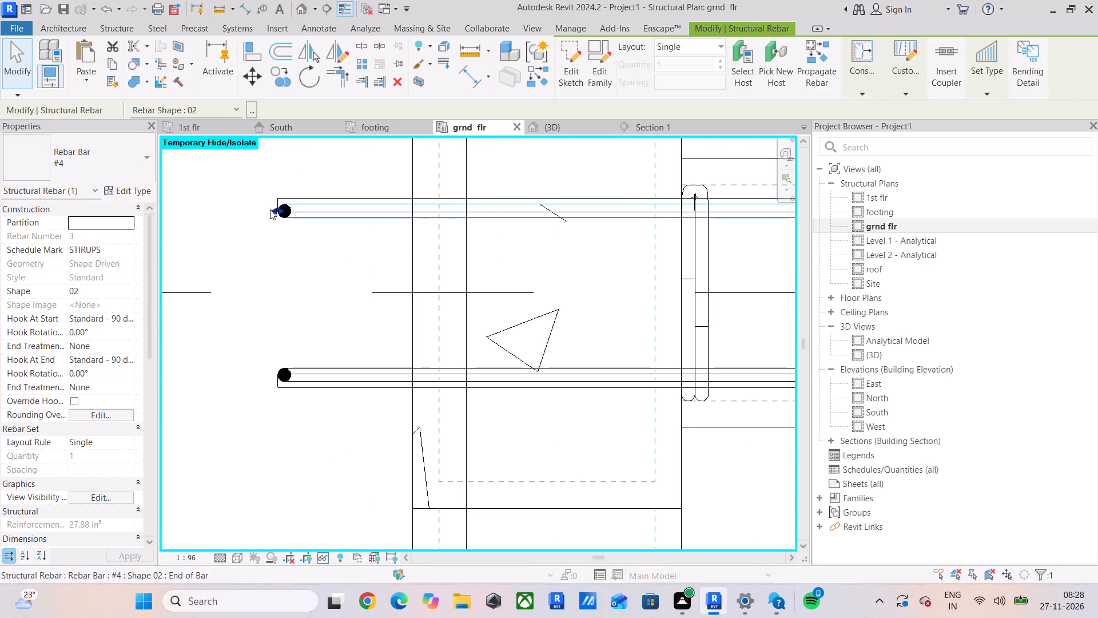
{"action": "left_click_drag", "start_coordinate": [283, 210], "coordinate": [315, 216]}
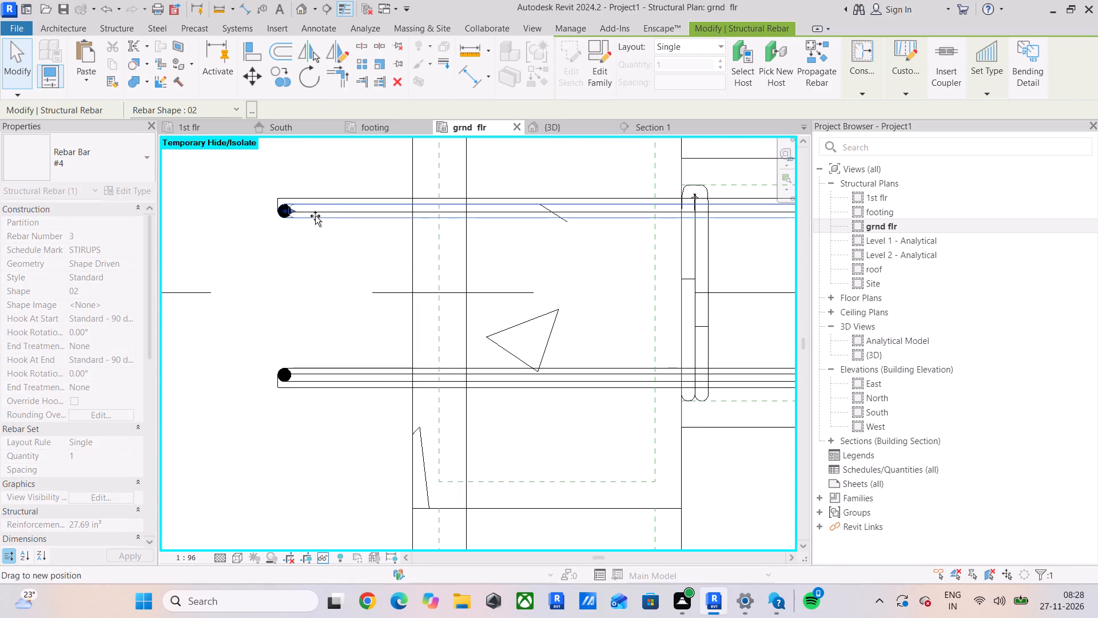
{"action": "left_click_drag", "start_coordinate": [315, 216], "coordinate": [449, 239]}
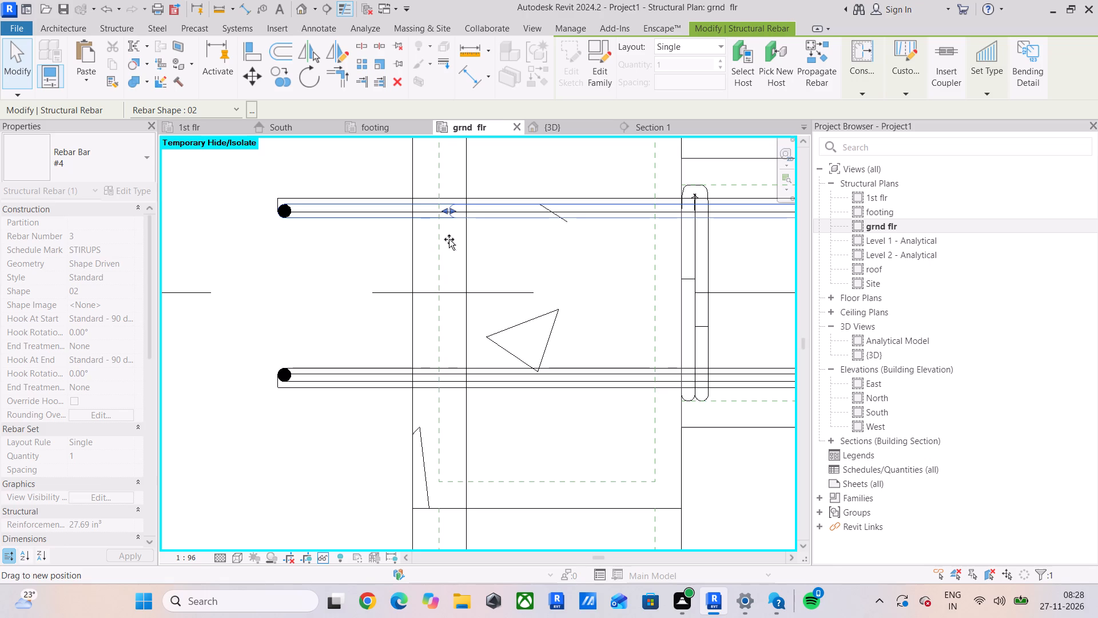
{"action": "left_click_drag", "start_coordinate": [449, 239], "coordinate": [444, 250]}
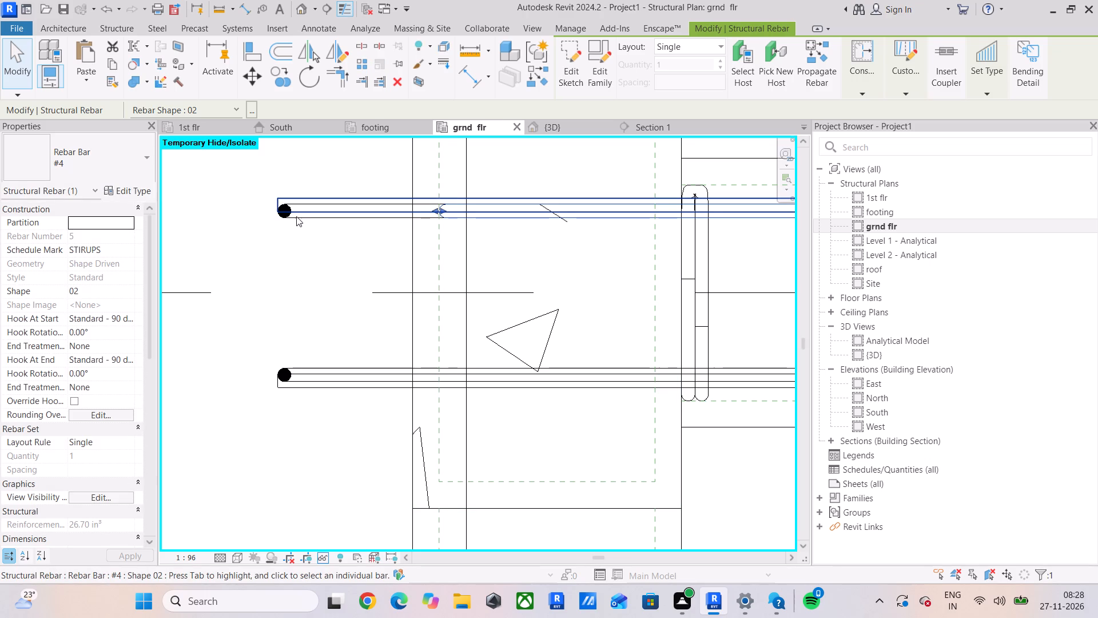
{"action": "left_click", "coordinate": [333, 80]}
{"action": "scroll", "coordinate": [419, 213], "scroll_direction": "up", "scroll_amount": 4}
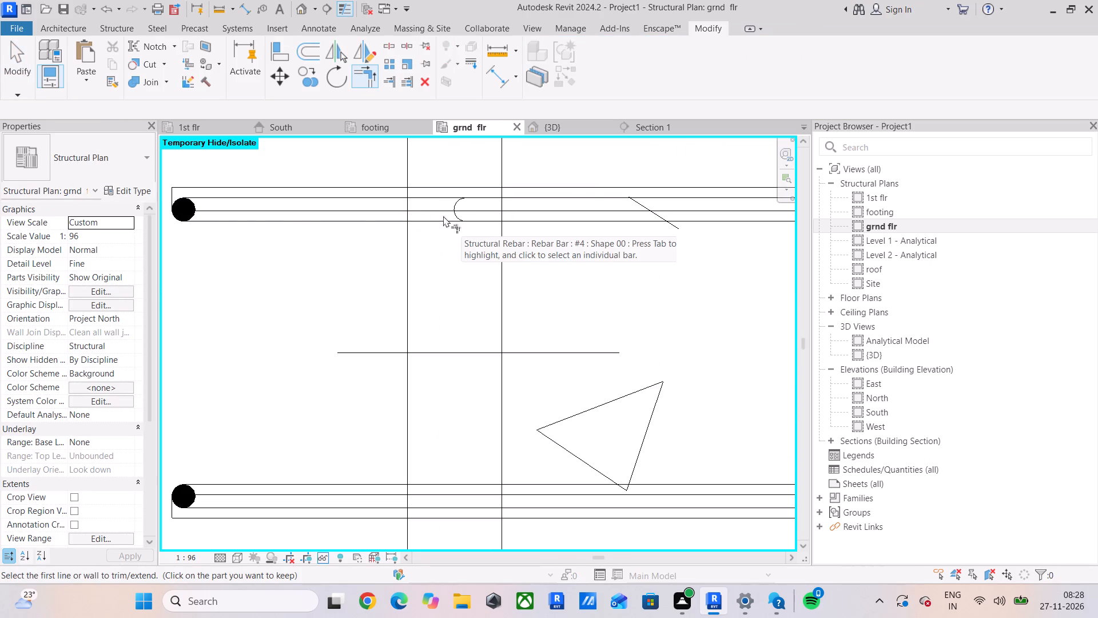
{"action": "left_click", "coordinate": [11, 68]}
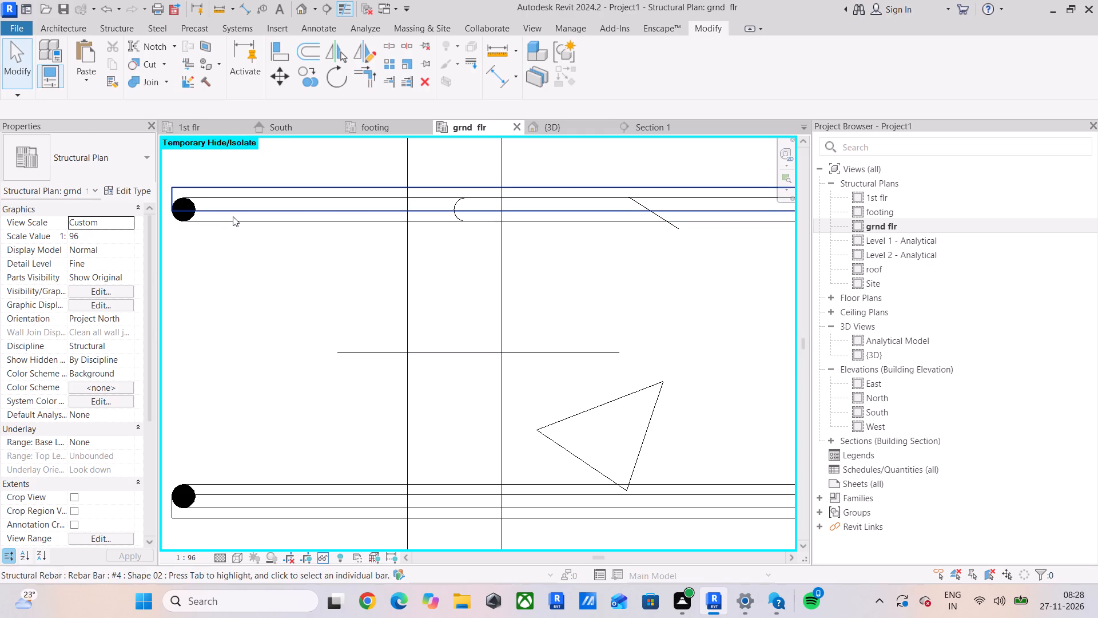
Shorten the remaining north-side shape 00 and shape 02 bars of the grid 2 beam to the west column's cover line.
{"action": "left_click", "coordinate": [233, 216]}
{"action": "left_click_drag", "start_coordinate": [175, 197], "coordinate": [444, 233]}
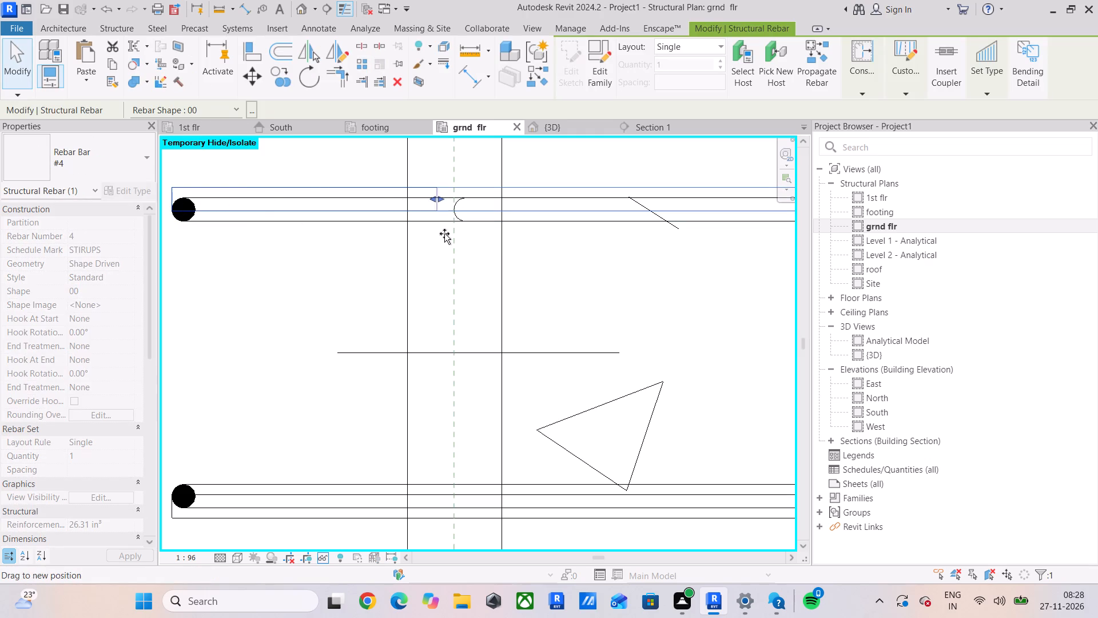
{"action": "left_click_drag", "start_coordinate": [444, 233], "coordinate": [452, 236]}
{"action": "left_click", "coordinate": [295, 219]}
{"action": "left_click_drag", "start_coordinate": [178, 212], "coordinate": [184, 211]}
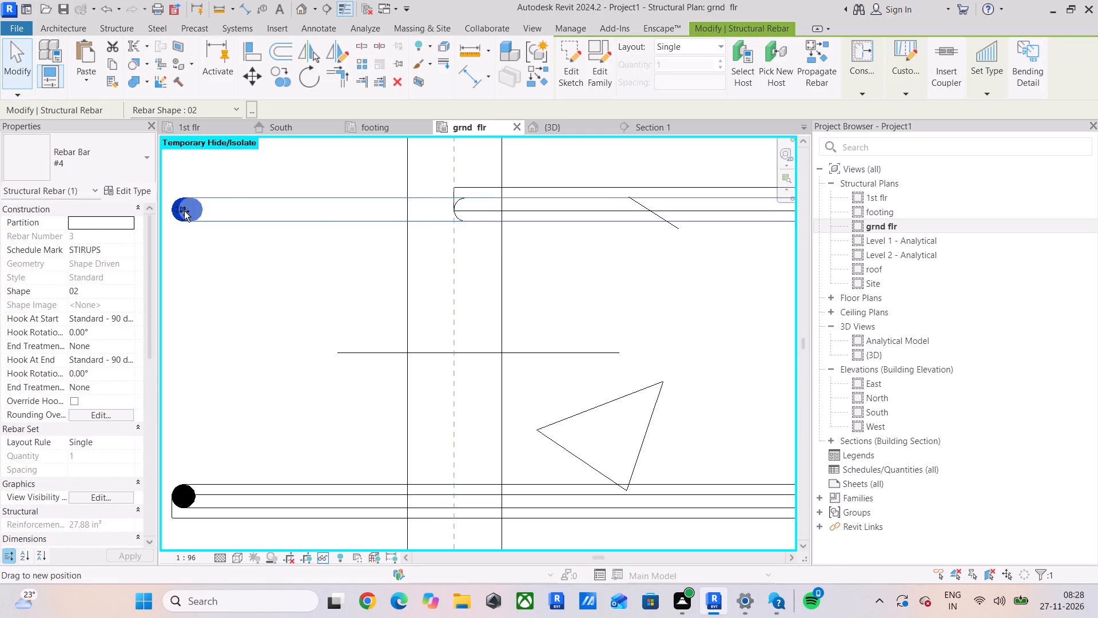
{"action": "left_click_drag", "start_coordinate": [184, 211], "coordinate": [449, 225]}
Shorten the three south-side #4 bars of the grid 2 beam, shapes 02 and 00, to the west column's cover line.
{"action": "middle_click_drag", "start_coordinate": [425, 290], "coordinate": [413, 149]}
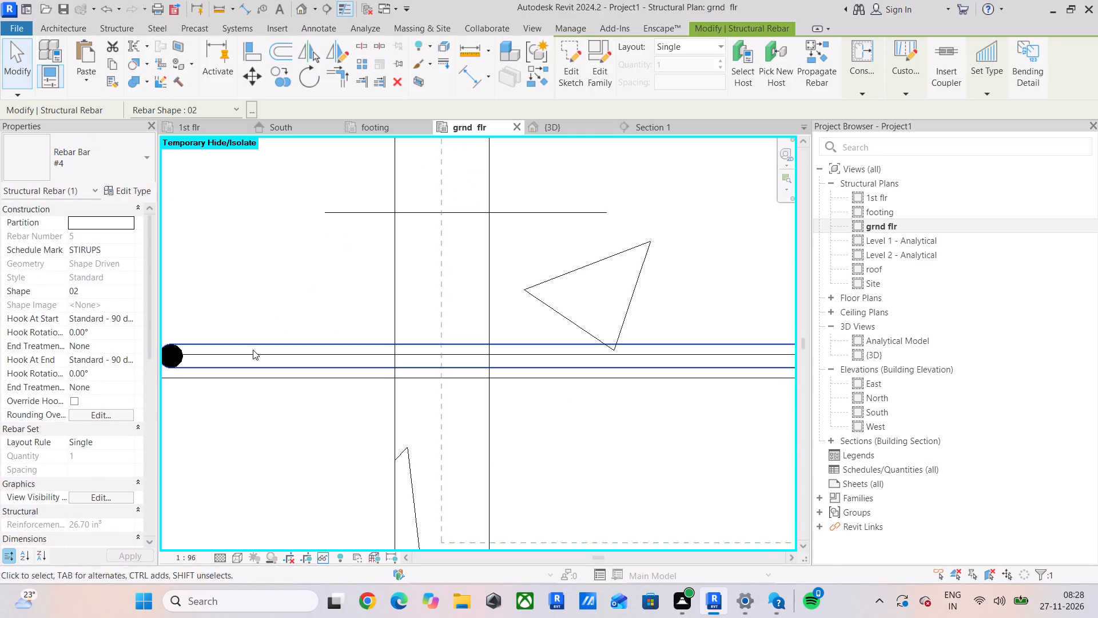
{"action": "left_click", "coordinate": [242, 369]}
{"action": "scroll", "coordinate": [242, 367], "scroll_direction": "down", "scroll_amount": 3}
{"action": "middle_click_drag", "start_coordinate": [246, 366], "coordinate": [266, 367]}
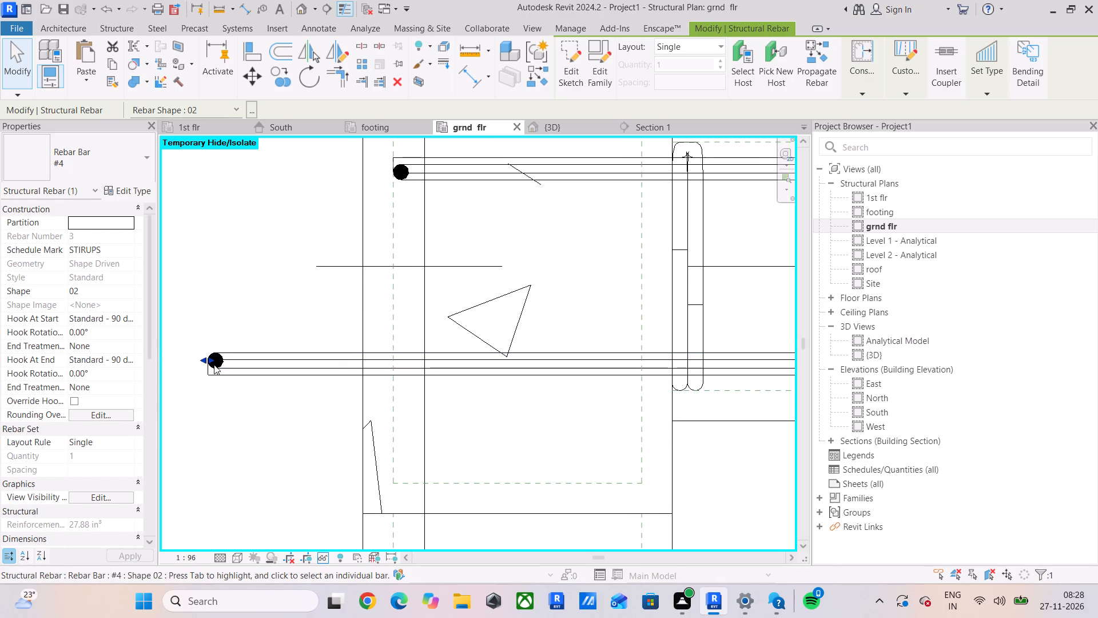
{"action": "left_click_drag", "start_coordinate": [213, 363], "coordinate": [394, 369]}
{"action": "left_click", "coordinate": [269, 362]}
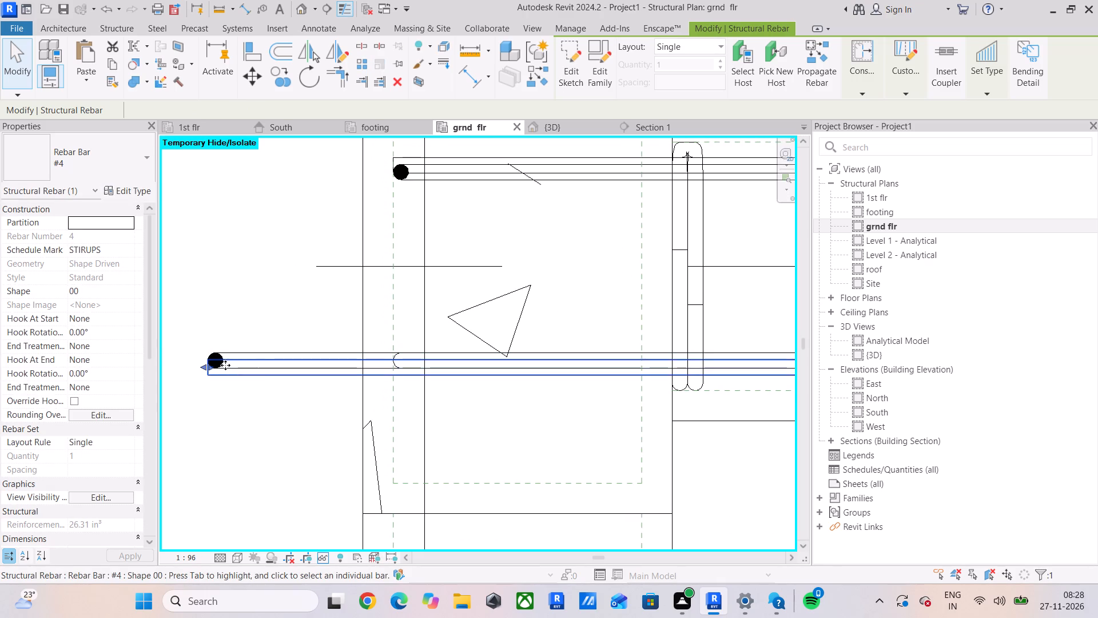
{"action": "left_click_drag", "start_coordinate": [211, 368], "coordinate": [389, 385]}
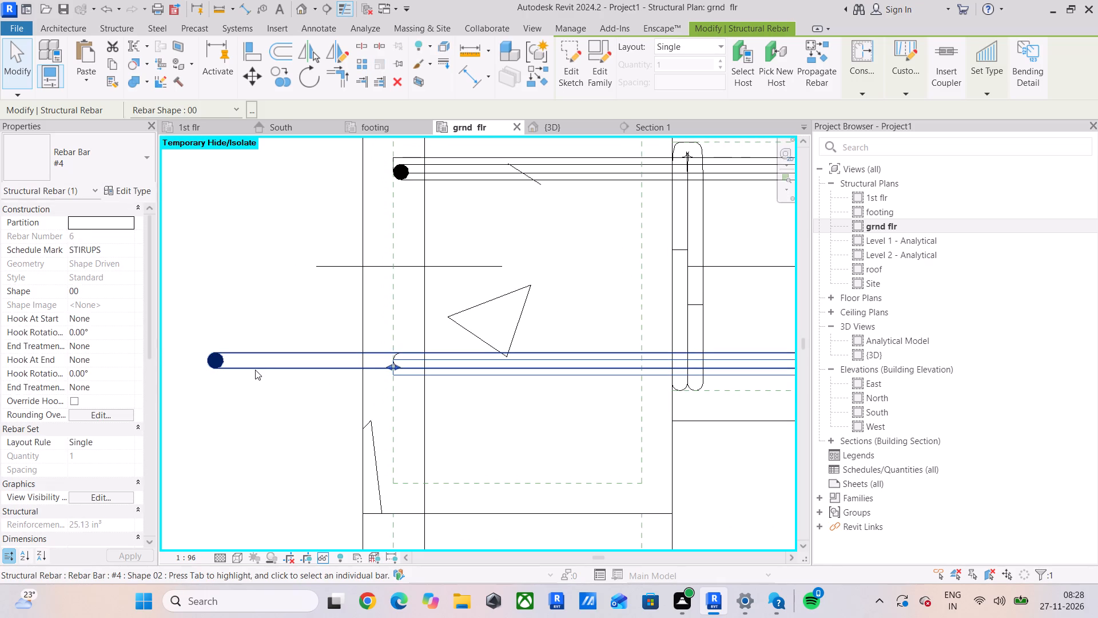
{"action": "left_click", "coordinate": [255, 370]}
{"action": "left_click_drag", "start_coordinate": [217, 361], "coordinate": [396, 391]}
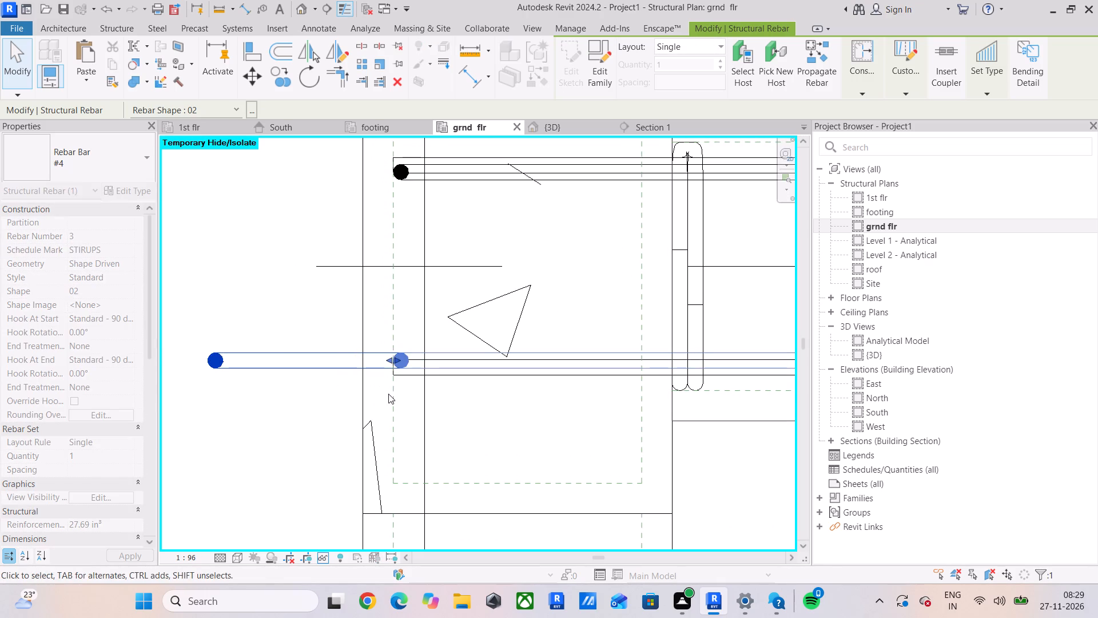
{"action": "left_click", "coordinate": [297, 395]}
Examine the grid 2 beam's reinforcement from its west bar ends to the bar ends inside the east column.
{"action": "scroll", "coordinate": [297, 389], "scroll_direction": "down", "scroll_amount": 5}
{"action": "middle_click_drag", "start_coordinate": [313, 385], "coordinate": [247, 357]}
{"action": "scroll", "coordinate": [295, 352], "scroll_direction": "down", "scroll_amount": 3}
{"action": "middle_click_drag", "start_coordinate": [359, 348], "coordinate": [319, 360]}
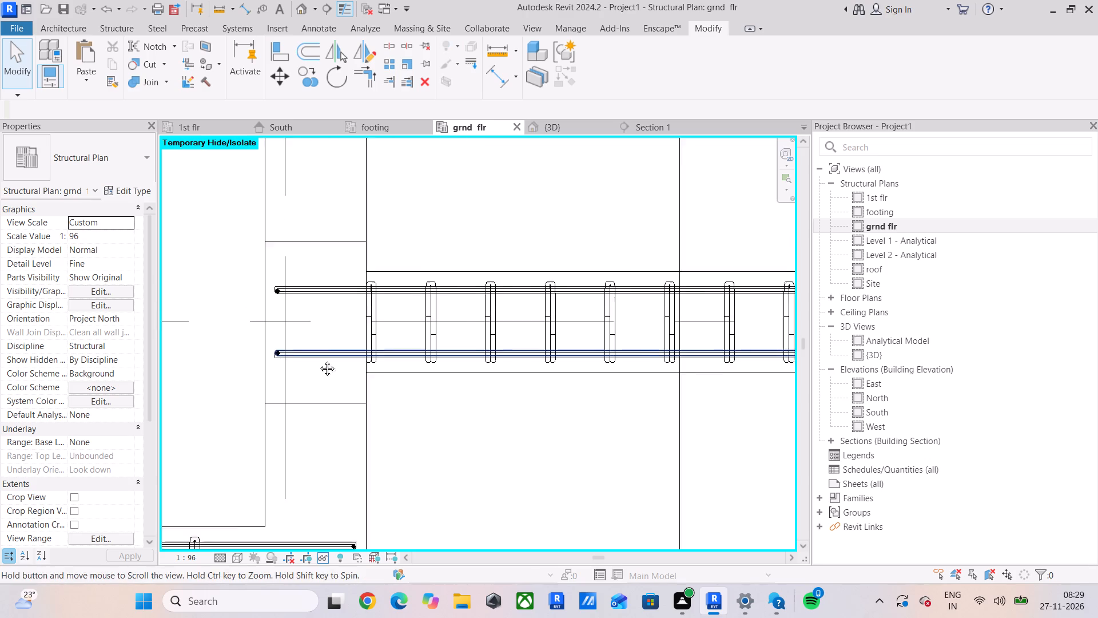
{"action": "middle_click_drag", "start_coordinate": [319, 360], "coordinate": [238, 363]}
{"action": "scroll", "coordinate": [482, 363], "scroll_direction": "down", "scroll_amount": 5}
{"action": "middle_click_drag", "start_coordinate": [522, 361], "coordinate": [224, 383]}
{"action": "scroll", "coordinate": [683, 373], "scroll_direction": "up", "scroll_amount": 4}
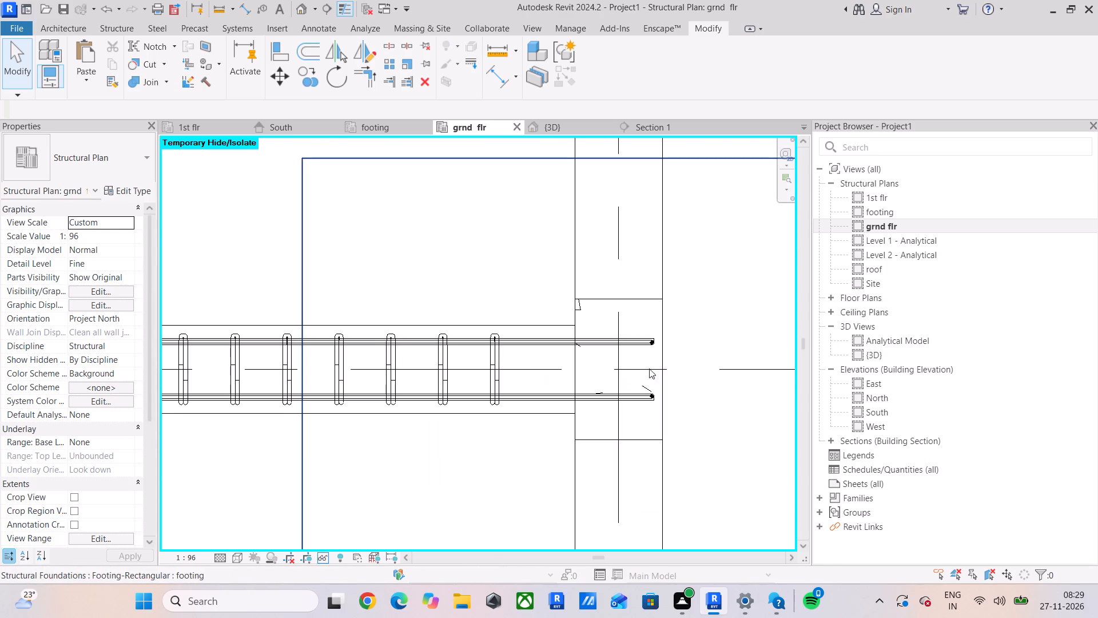
{"action": "scroll", "coordinate": [645, 338], "scroll_direction": "up", "scroll_amount": 10}
{"action": "scroll", "coordinate": [645, 338], "scroll_direction": "down", "scroll_amount": 11}
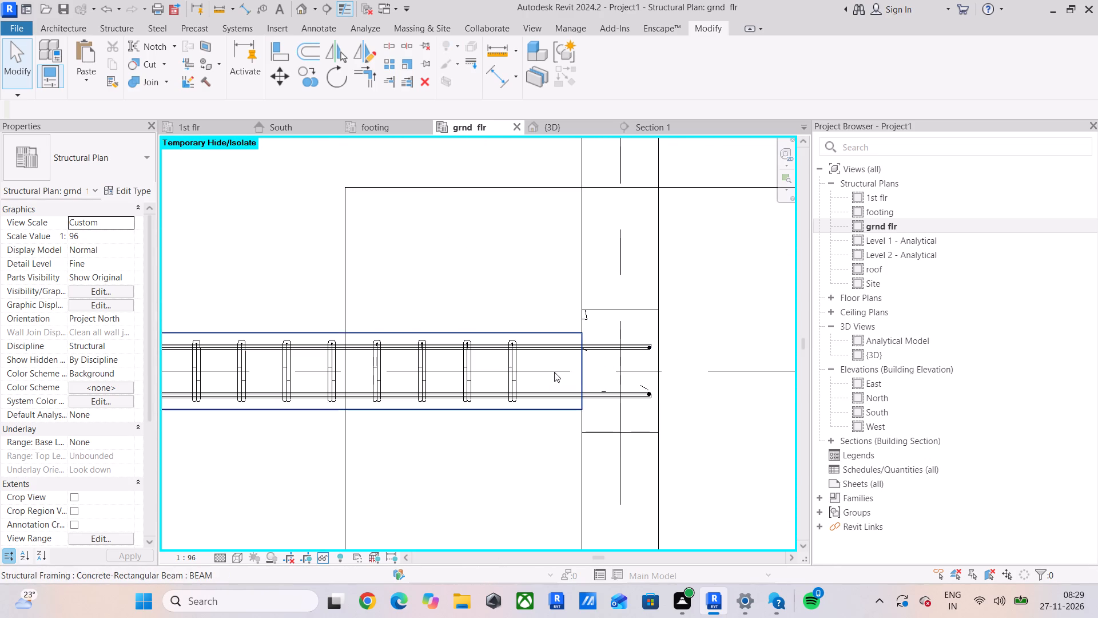
{"action": "scroll", "coordinate": [504, 375], "scroll_direction": "down", "scroll_amount": 5}
{"action": "middle_click_drag", "start_coordinate": [504, 375], "coordinate": [626, 365]}
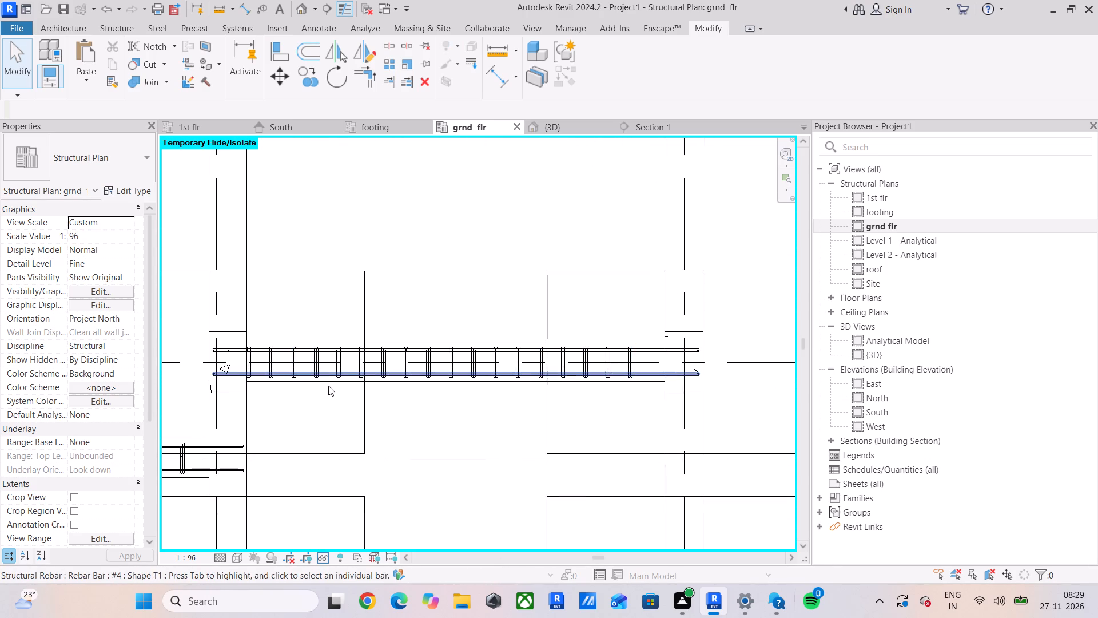
Copy the grid 2 beam's easternmost T1 stirrup one stirrup spacing east, towards the east column.
{"action": "scroll", "coordinate": [640, 358], "scroll_direction": "up", "scroll_amount": 5}
{"action": "left_click", "coordinate": [627, 359]}
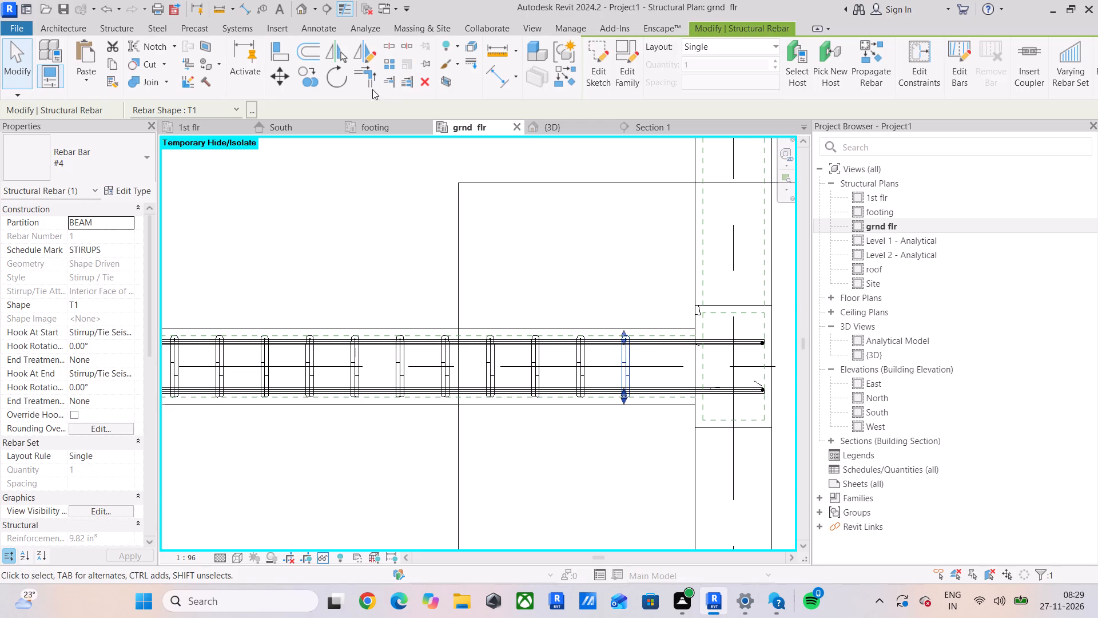
{"action": "left_click", "coordinate": [308, 81]}
{"action": "scroll", "coordinate": [635, 413], "scroll_direction": "up", "scroll_amount": 5}
{"action": "scroll", "coordinate": [558, 330], "scroll_direction": "up", "scroll_amount": 3}
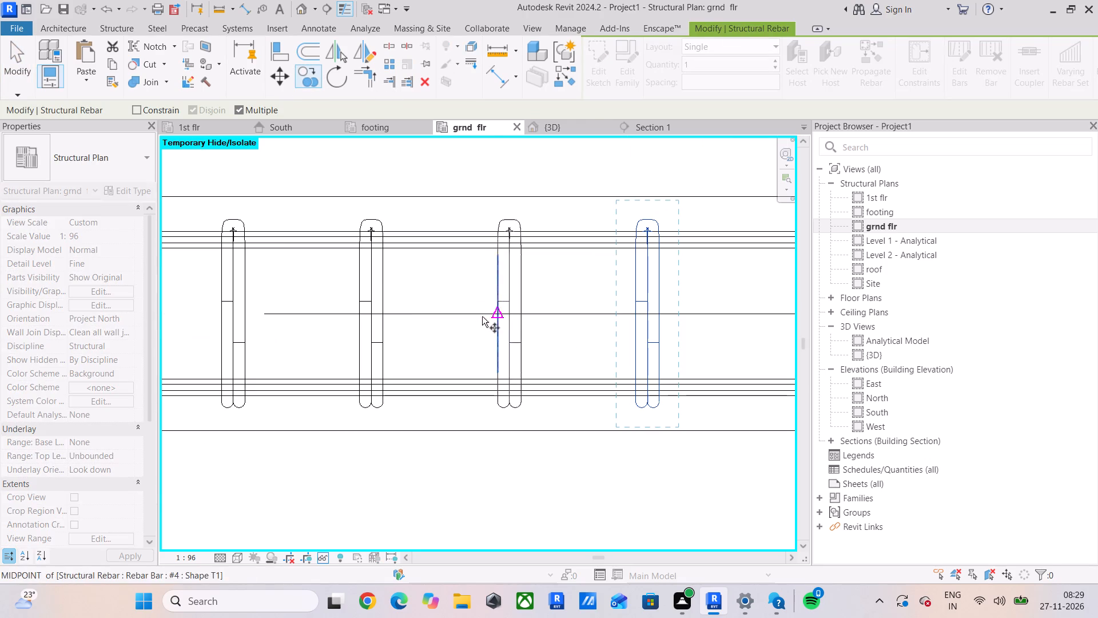
{"action": "left_click", "coordinate": [495, 312]}
{"action": "left_click", "coordinate": [633, 314]}
{"action": "scroll", "coordinate": [635, 315], "scroll_direction": "down", "scroll_amount": 3}
{"action": "middle_click_drag", "start_coordinate": [642, 317], "coordinate": [381, 336]}
{"action": "scroll", "coordinate": [381, 336], "scroll_direction": "down", "scroll_amount": 6}
{"action": "middle_click_drag", "start_coordinate": [381, 336], "coordinate": [531, 324]}
{"action": "key", "text": "Escape"}
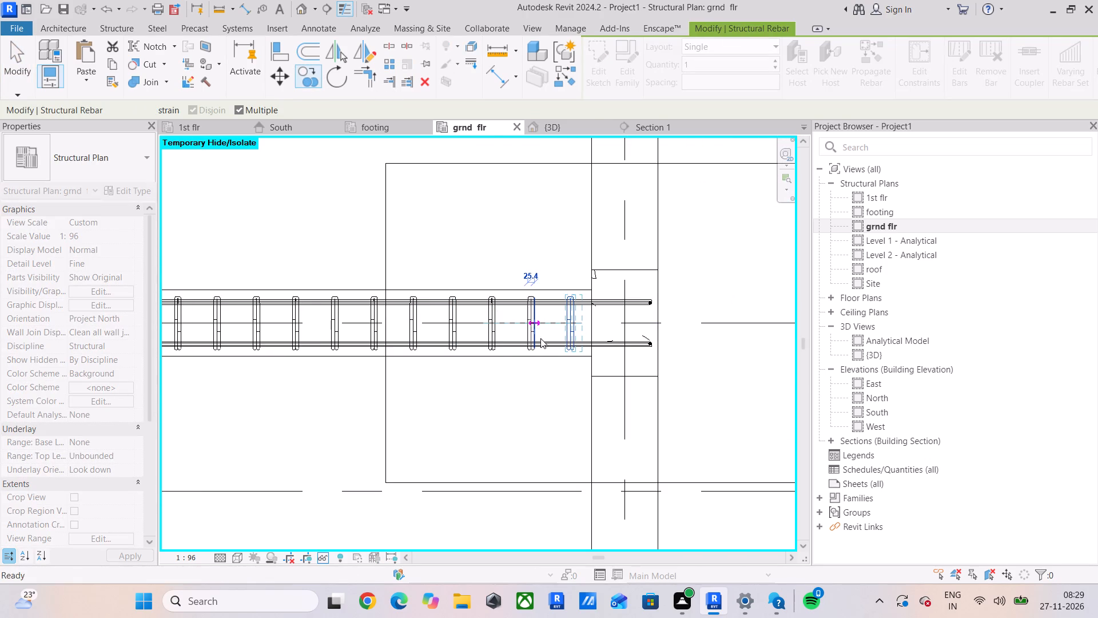
{"action": "key", "text": "Escape"}
{"action": "key", "text": "Escape"}
Examine the stirrups near the east column of the grid 1 beam against those of the grid 2 and grid 4 beams.
{"action": "scroll", "coordinate": [562, 349], "scroll_direction": "down", "scroll_amount": 4}
{"action": "middle_click_drag", "start_coordinate": [562, 349], "coordinate": [603, 281]}
{"action": "scroll", "coordinate": [602, 265], "scroll_direction": "down", "scroll_amount": 3}
{"action": "middle_click_drag", "start_coordinate": [602, 268], "coordinate": [603, 308]}
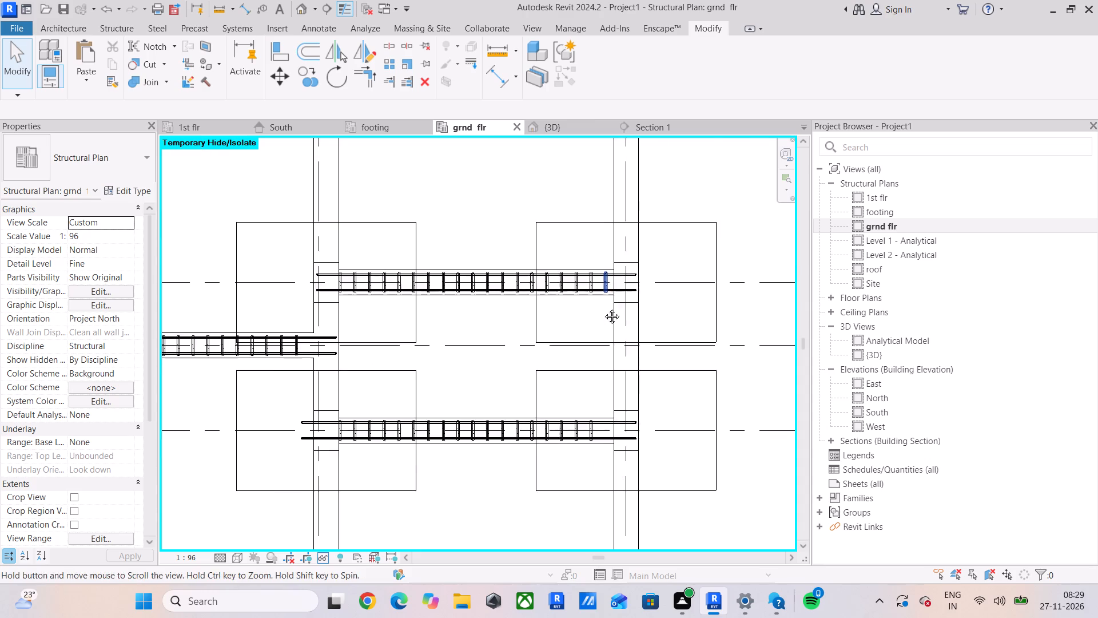
{"action": "middle_click_drag", "start_coordinate": [603, 308], "coordinate": [608, 332]}
{"action": "middle_click_drag", "start_coordinate": [611, 254], "coordinate": [563, 506]}
{"action": "scroll", "coordinate": [539, 307], "scroll_direction": "up", "scroll_amount": 8}
{"action": "scroll", "coordinate": [539, 306], "scroll_direction": "down", "scroll_amount": 4}
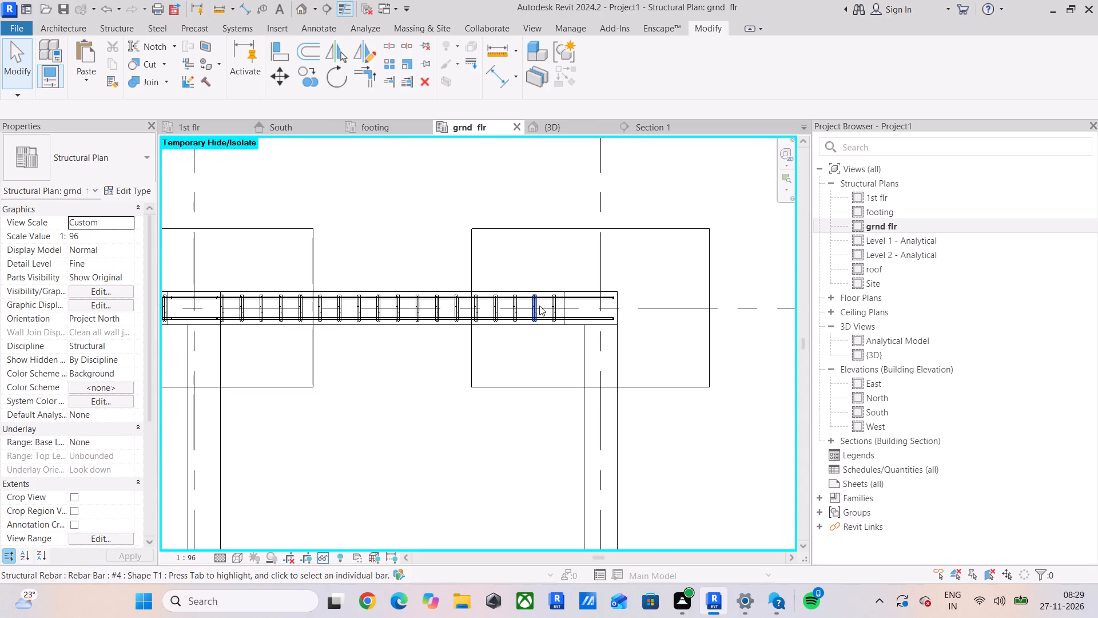
{"action": "scroll", "coordinate": [539, 306], "scroll_direction": "down", "scroll_amount": 6}
{"action": "middle_click_drag", "start_coordinate": [548, 364], "coordinate": [568, 229]}
{"action": "middle_click_drag", "start_coordinate": [555, 423], "coordinate": [544, 254]}
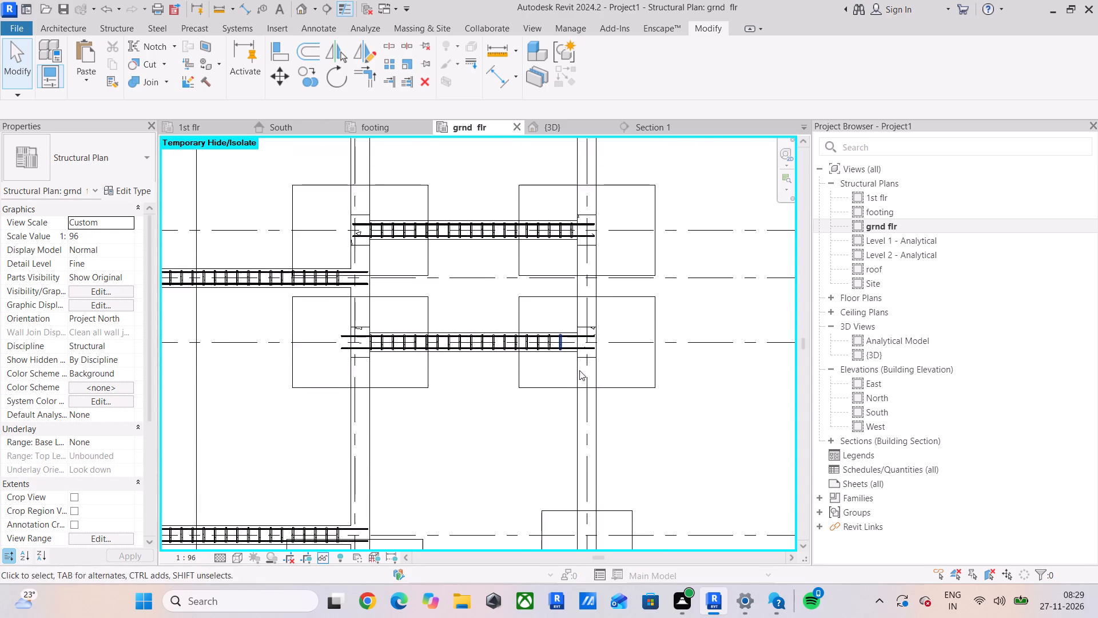
Shorten the three north-side #4 bars of the grid 4 beam so their west ends meet the west column's cover line.
{"action": "scroll", "coordinate": [583, 384], "scroll_direction": "up", "scroll_amount": 9}
{"action": "scroll", "coordinate": [511, 294], "scroll_direction": "down", "scroll_amount": 4}
{"action": "middle_click_drag", "start_coordinate": [508, 296], "coordinate": [728, 305]}
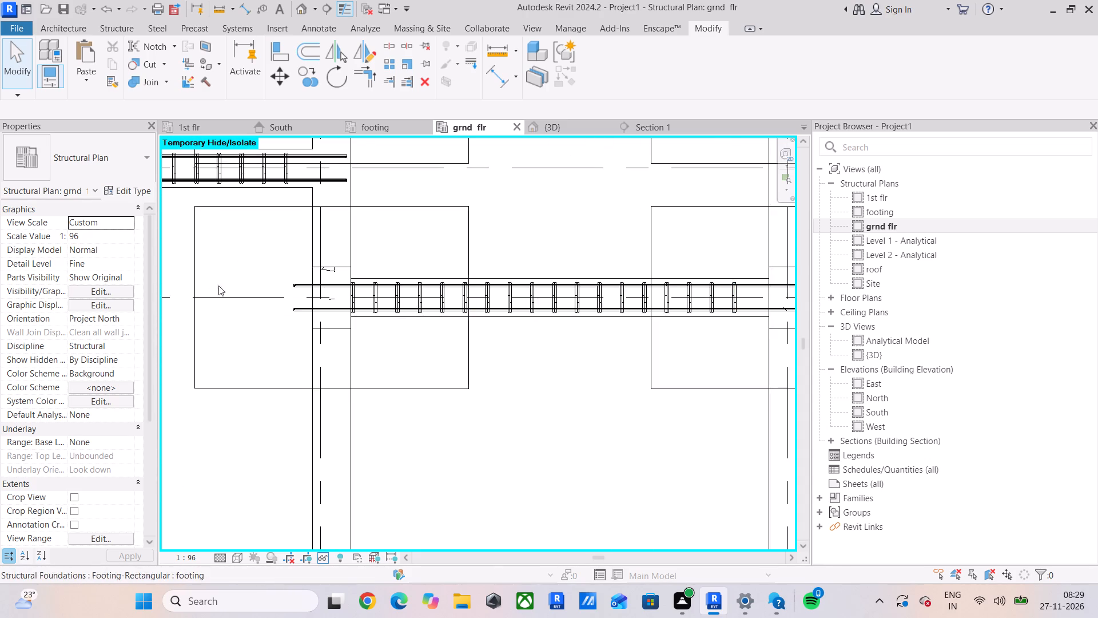
{"action": "scroll", "coordinate": [224, 272], "scroll_direction": "up", "scroll_amount": 4}
{"action": "left_click", "coordinate": [346, 297]}
{"action": "scroll", "coordinate": [372, 300], "scroll_direction": "up", "scroll_amount": 5}
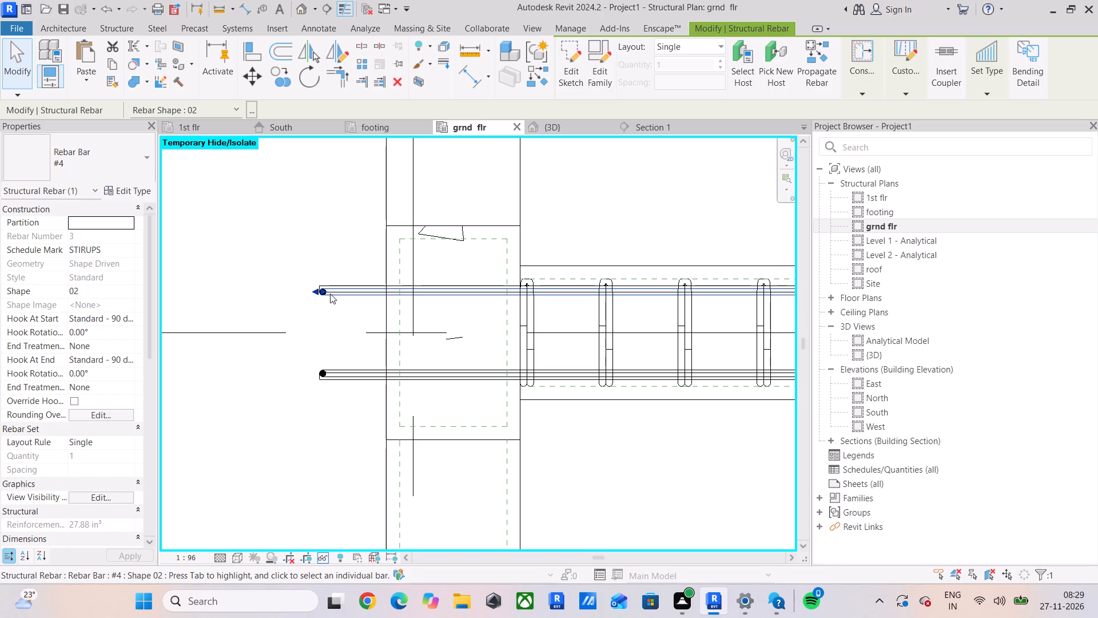
{"action": "left_click_drag", "start_coordinate": [323, 289], "coordinate": [401, 304]}
{"action": "scroll", "coordinate": [366, 308], "scroll_direction": "up", "scroll_amount": 4}
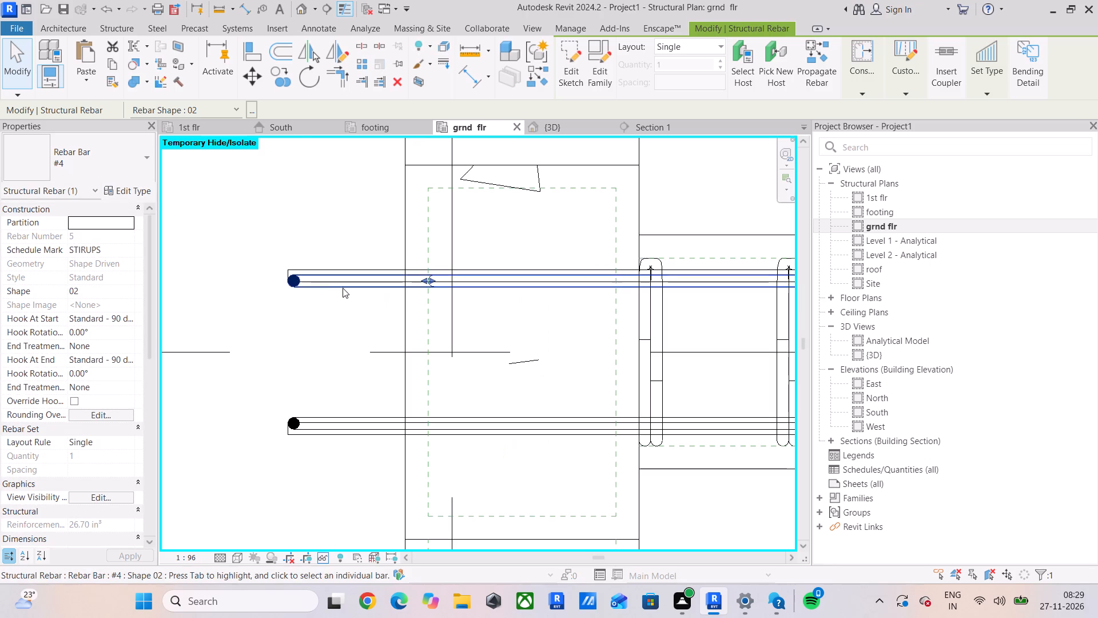
{"action": "left_click", "coordinate": [342, 285]}
{"action": "left_click_drag", "start_coordinate": [294, 278], "coordinate": [433, 304]}
{"action": "left_click", "coordinate": [347, 288]}
{"action": "left_click_drag", "start_coordinate": [295, 281], "coordinate": [445, 308]}
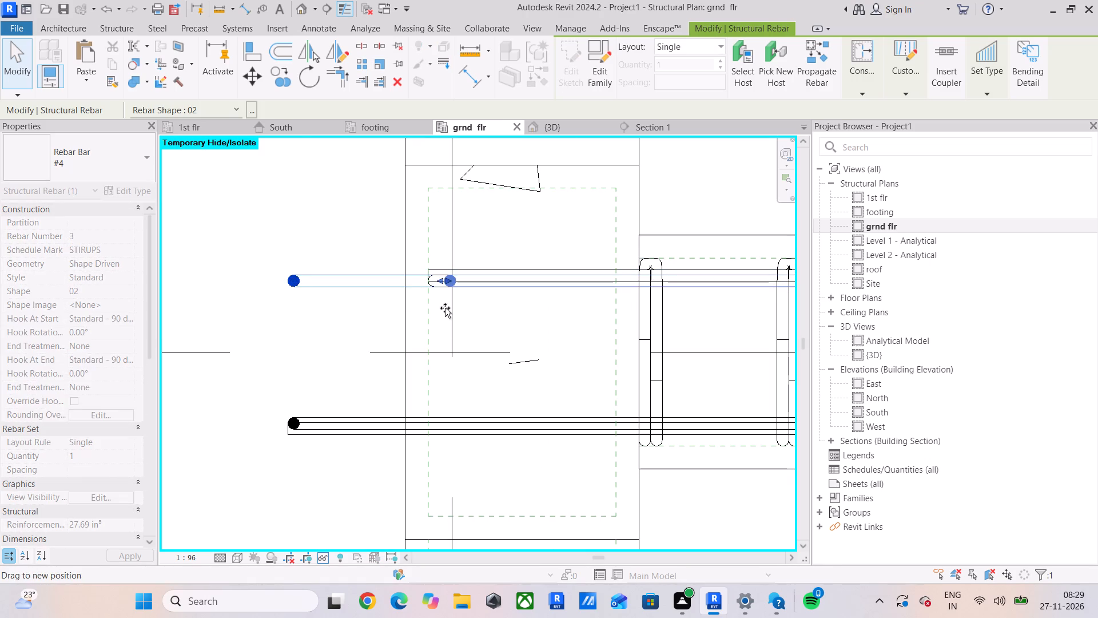
{"action": "left_click_drag", "start_coordinate": [445, 308], "coordinate": [424, 308]}
Shorten the three south-side #4 bars of the grid 4 beam to the west column's cover line.
{"action": "left_click", "coordinate": [336, 425]}
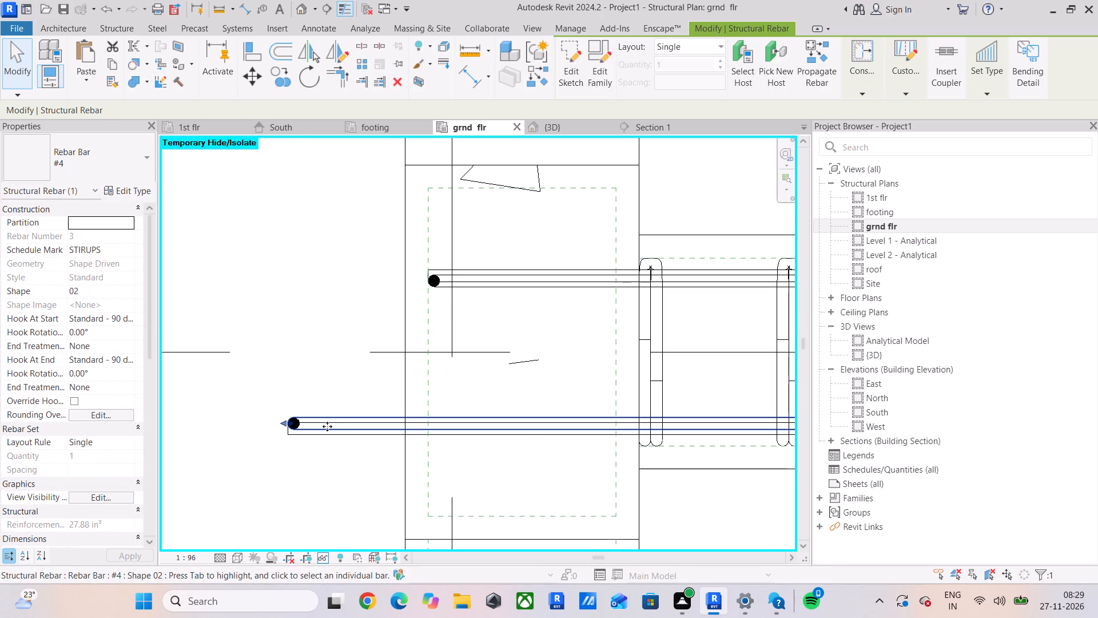
{"action": "left_click_drag", "start_coordinate": [291, 422], "coordinate": [425, 446]}
{"action": "left_click", "coordinate": [327, 429]}
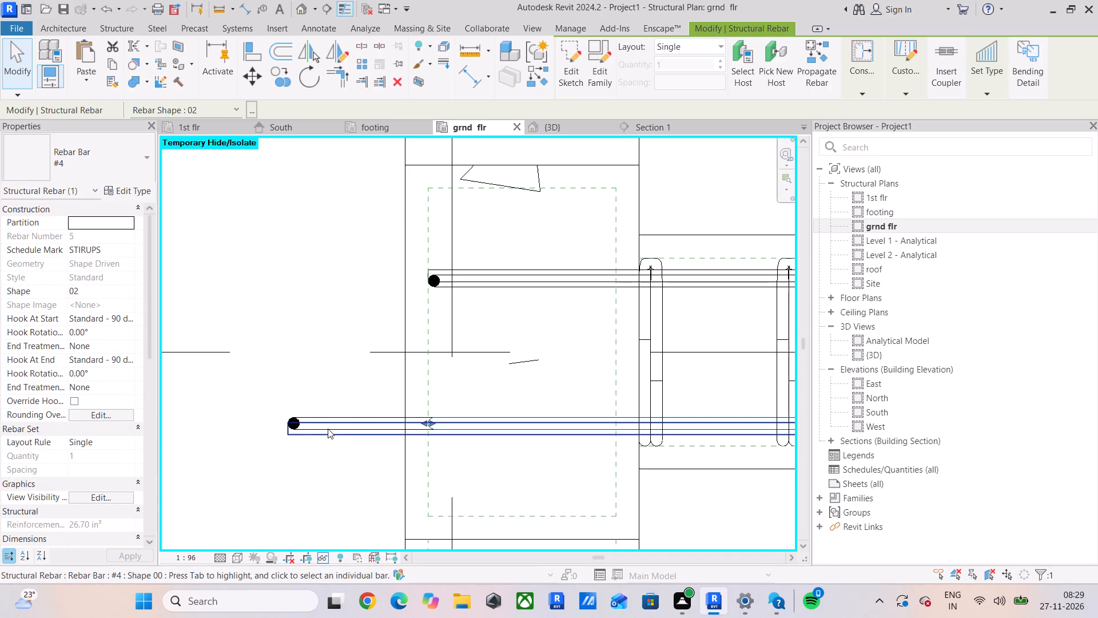
{"action": "left_click_drag", "start_coordinate": [295, 426], "coordinate": [430, 452]}
{"action": "left_click", "coordinate": [355, 435]}
{"action": "left_click_drag", "start_coordinate": [292, 424], "coordinate": [359, 437]}
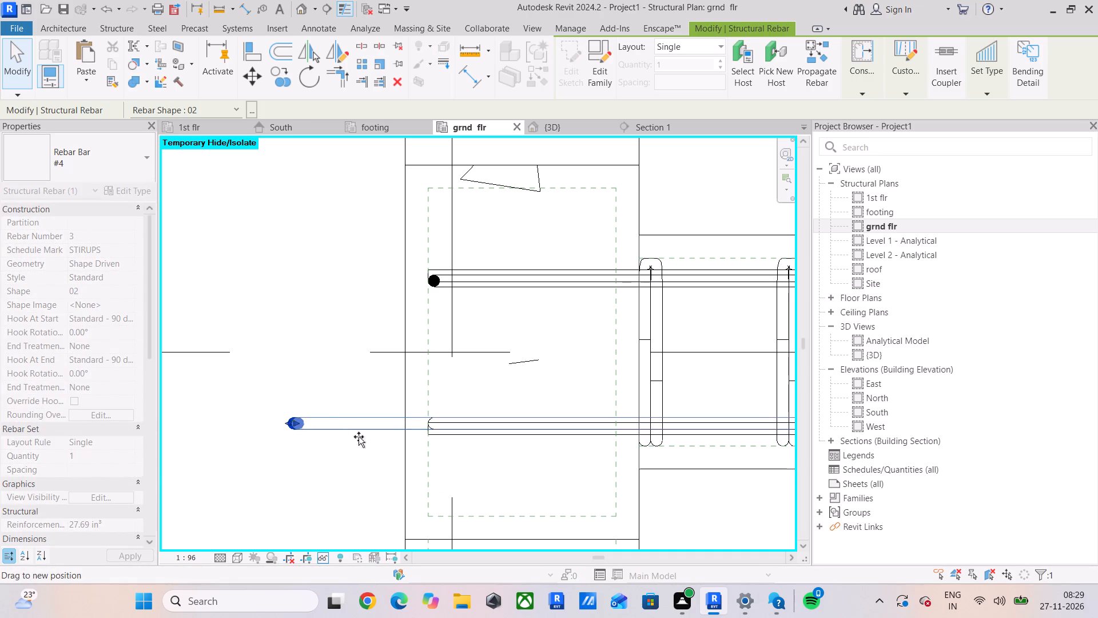
{"action": "left_click_drag", "start_coordinate": [359, 437], "coordinate": [426, 452]}
{"action": "left_click", "coordinate": [359, 352]}
Copy the grid 4 beam's easternmost T1 stirrup 150 mm east, towards the east column.
{"action": "scroll", "coordinate": [373, 351], "scroll_direction": "down", "scroll_amount": 3}
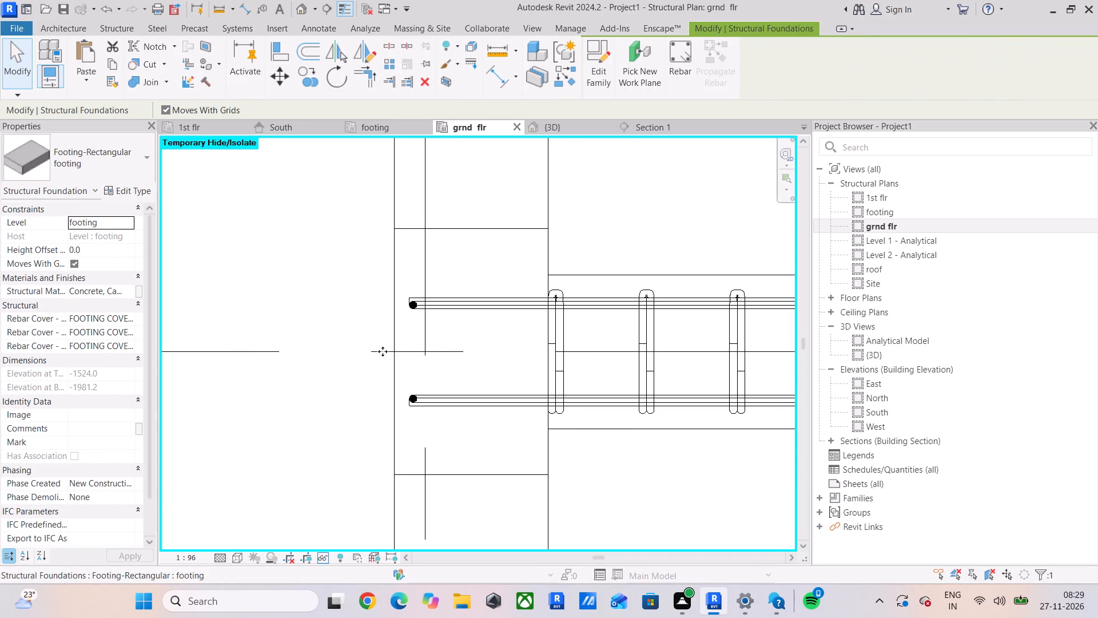
{"action": "middle_click_drag", "start_coordinate": [383, 351], "coordinate": [41, 281]}
{"action": "scroll", "coordinate": [322, 282], "scroll_direction": "down", "scroll_amount": 5}
{"action": "middle_click_drag", "start_coordinate": [558, 290], "coordinate": [165, 302]}
{"action": "middle_click_drag", "start_coordinate": [539, 287], "coordinate": [305, 292]}
{"action": "scroll", "coordinate": [482, 310], "scroll_direction": "up", "scroll_amount": 2}
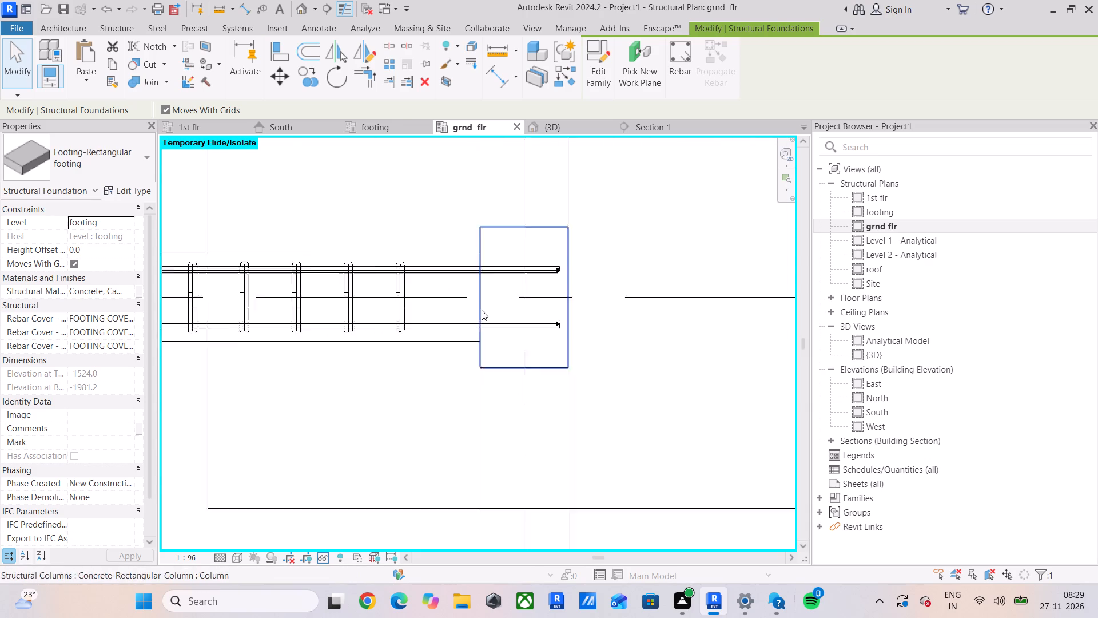
{"action": "scroll", "coordinate": [482, 310], "scroll_direction": "up", "scroll_amount": 3}
{"action": "left_click", "coordinate": [344, 266]}
{"action": "left_click_drag", "start_coordinate": [305, 78], "coordinate": [305, 84]}
{"action": "left_click", "coordinate": [240, 287]}
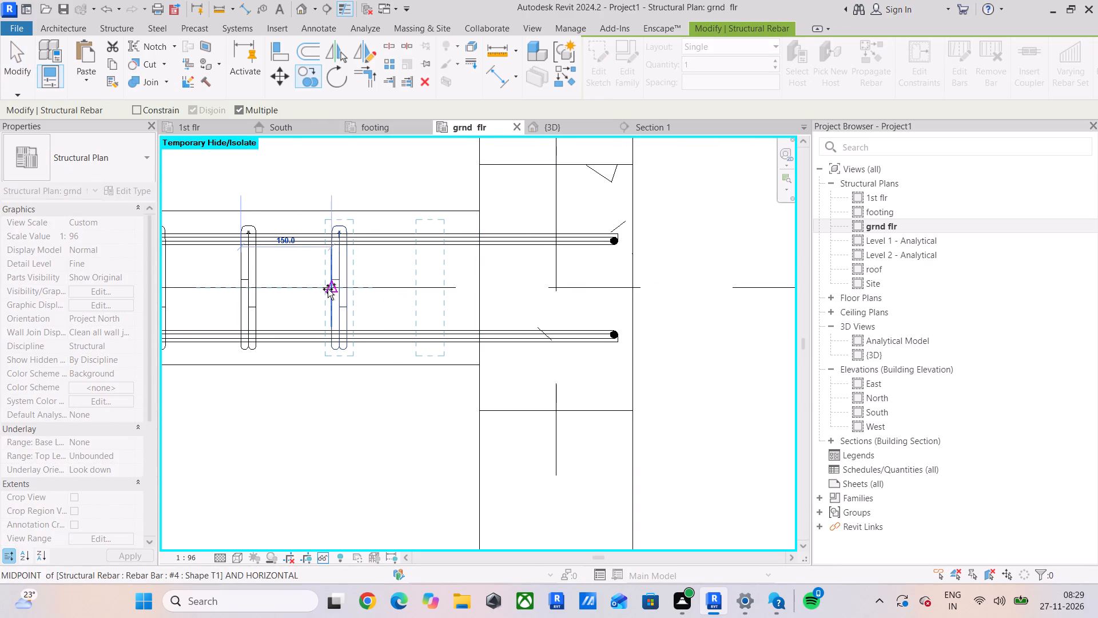
{"action": "left_click", "coordinate": [328, 289]}
{"action": "key", "text": "Escape"}
{"action": "key", "text": "Escape"}
{"action": "key", "text": "Escape"}
{"action": "key", "text": "Escape"}
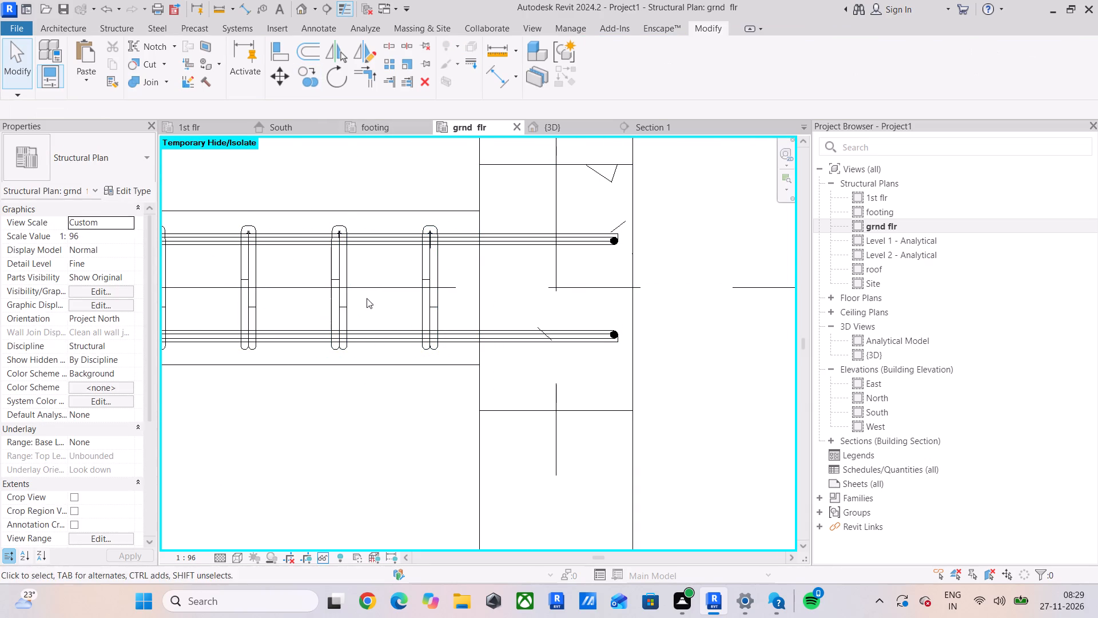
{"action": "key", "text": "Escape"}
Copy the grid 6 beam's easternmost T1 stirrup one stirrup spacing east, towards the east column.
{"action": "scroll", "coordinate": [400, 307], "scroll_direction": "down", "scroll_amount": 5}
{"action": "middle_click_drag", "start_coordinate": [409, 316], "coordinate": [559, 256]}
{"action": "scroll", "coordinate": [559, 256], "scroll_direction": "up", "scroll_amount": 1}
{"action": "scroll", "coordinate": [566, 262], "scroll_direction": "down", "scroll_amount": 6}
{"action": "scroll", "coordinate": [400, 414], "scroll_direction": "down", "scroll_amount": 5}
{"action": "middle_click_drag", "start_coordinate": [403, 414], "coordinate": [491, 221]}
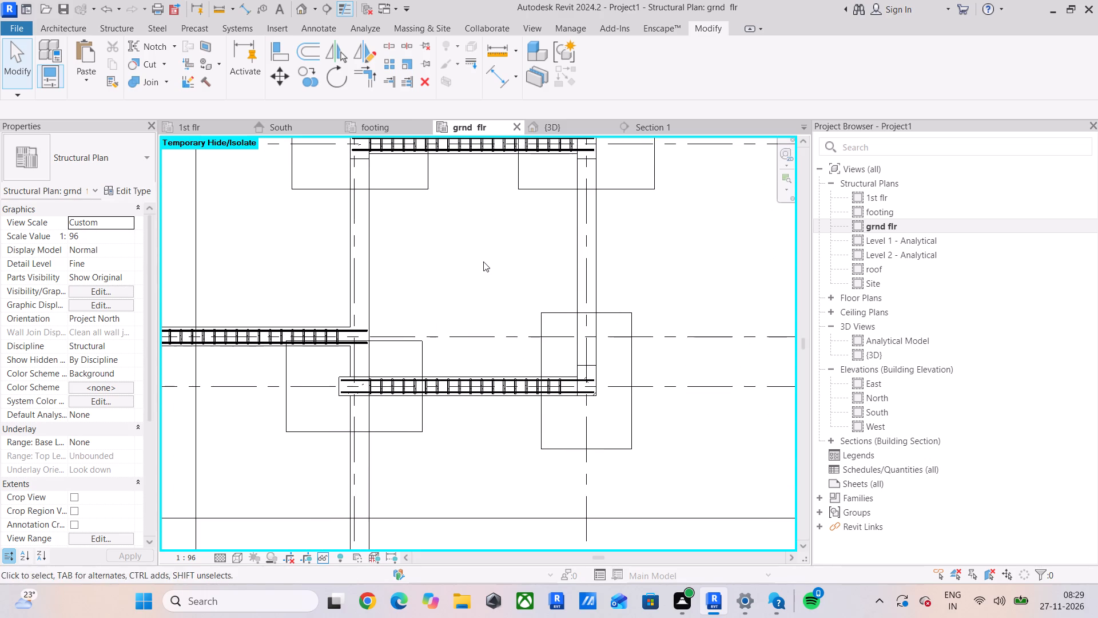
{"action": "scroll", "coordinate": [489, 418], "scroll_direction": "up", "scroll_amount": 5}
{"action": "scroll", "coordinate": [655, 360], "scroll_direction": "up", "scroll_amount": 4}
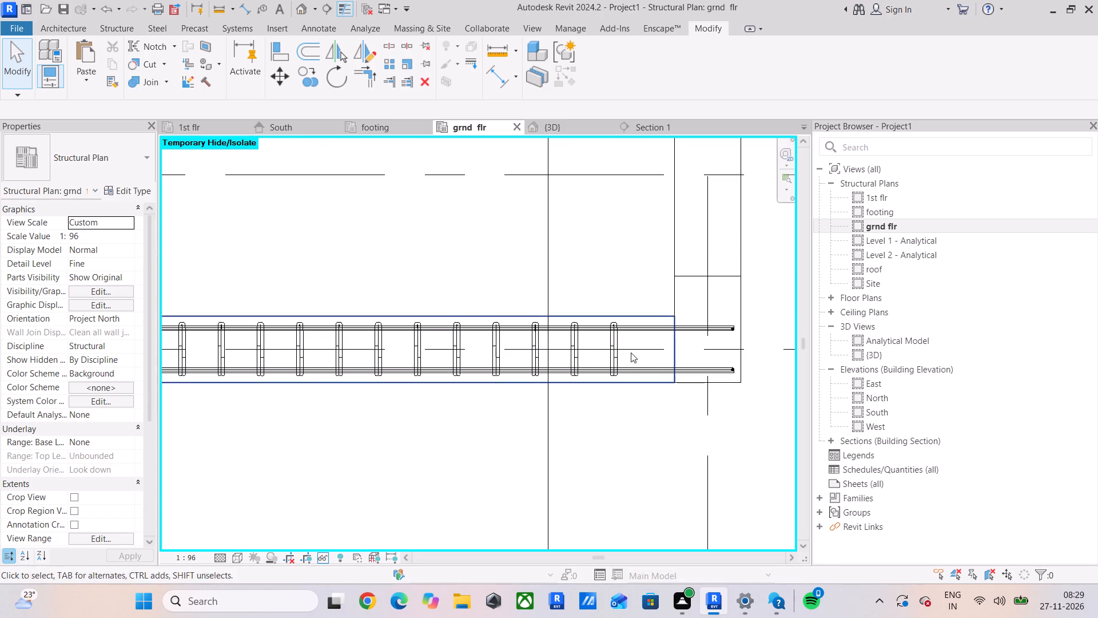
{"action": "left_click", "coordinate": [606, 341]}
{"action": "left_click", "coordinate": [310, 74]}
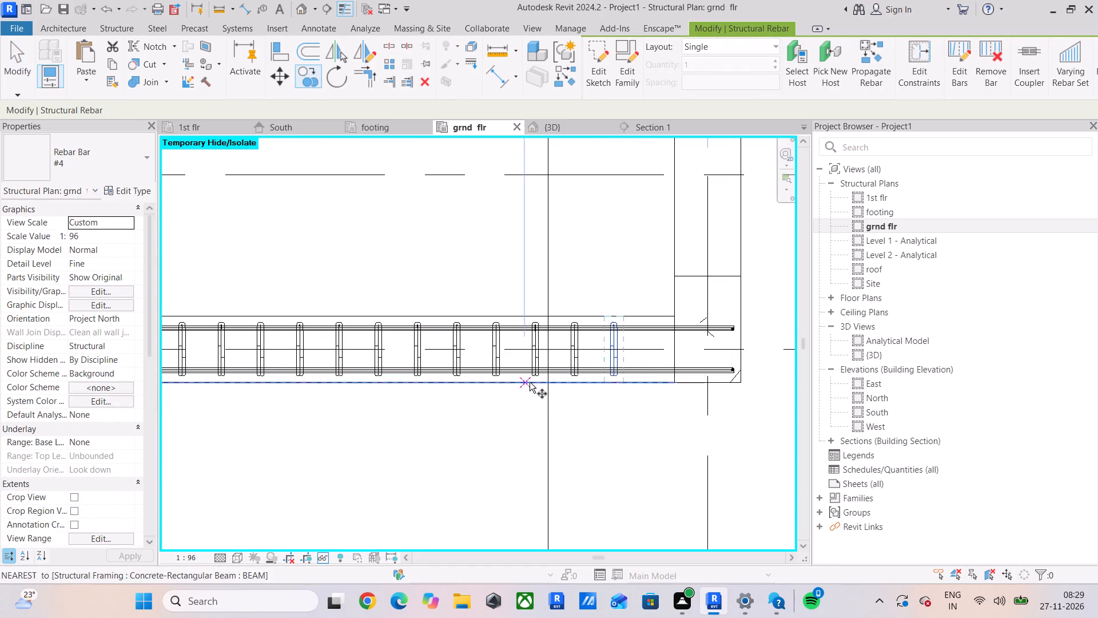
{"action": "scroll", "coordinate": [531, 381], "scroll_direction": "up", "scroll_amount": 4}
{"action": "scroll", "coordinate": [596, 328], "scroll_direction": "up", "scroll_amount": 4}
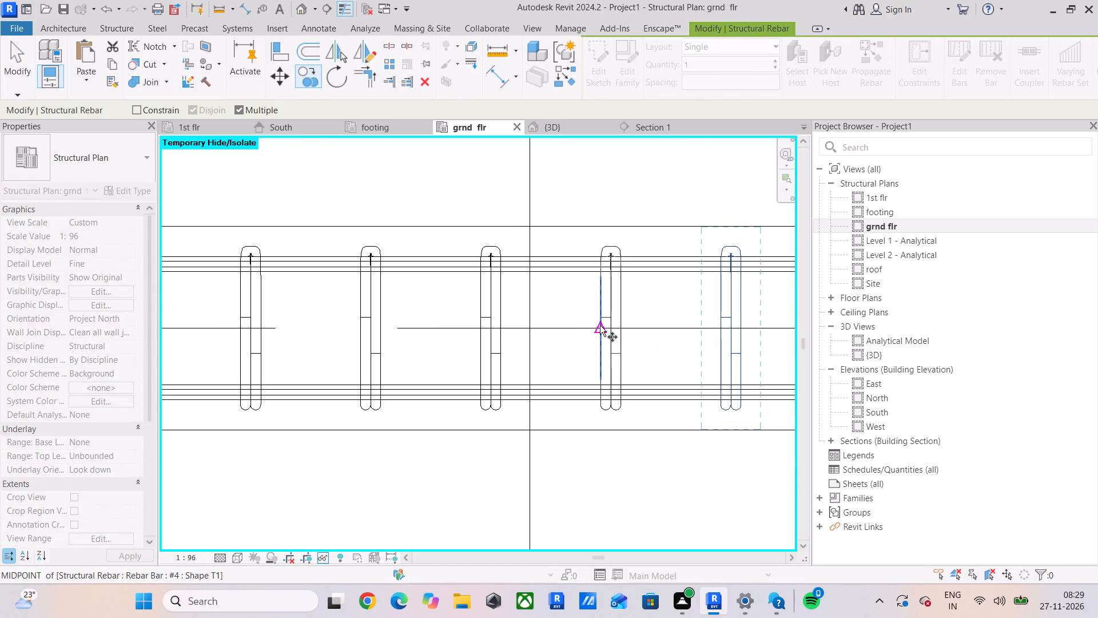
{"action": "left_click", "coordinate": [600, 326]}
{"action": "left_click", "coordinate": [718, 333]}
{"action": "scroll", "coordinate": [697, 333], "scroll_direction": "down", "scroll_amount": 6}
{"action": "middle_click_drag", "start_coordinate": [696, 333], "coordinate": [518, 331]}
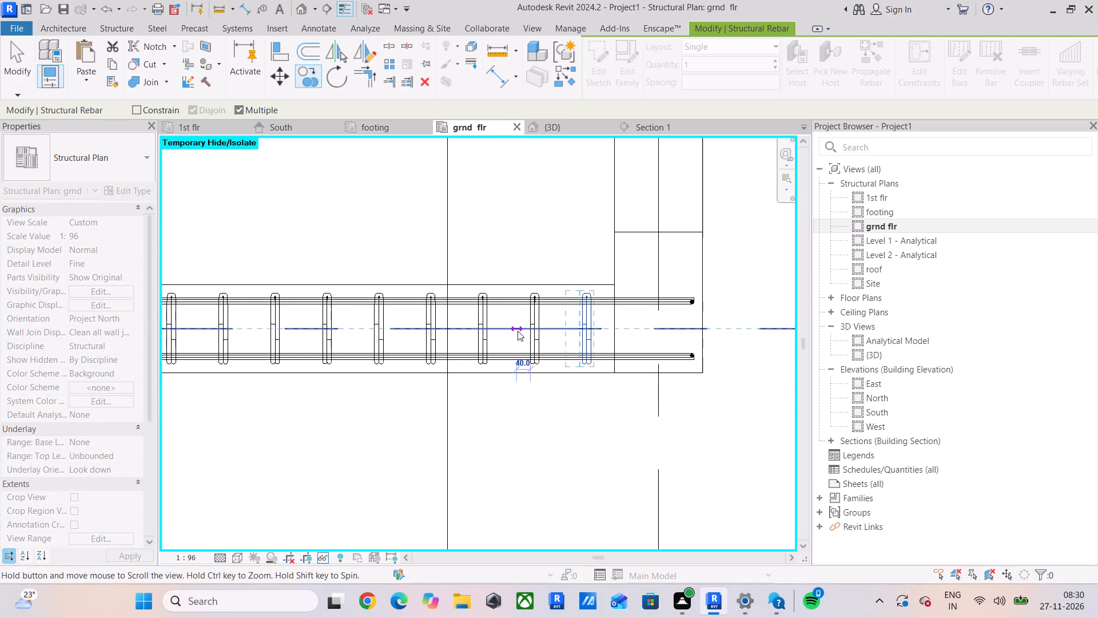
{"action": "middle_click_drag", "start_coordinate": [518, 331], "coordinate": [518, 331]}
{"action": "key", "text": "Escape"}
{"action": "key", "text": "Escape"}
{"action": "key", "text": "Escape"}
Check the grid 6 beam's west bar ends against the column's cover line.
{"action": "scroll", "coordinate": [513, 335], "scroll_direction": "down", "scroll_amount": 5}
{"action": "middle_click_drag", "start_coordinate": [513, 342], "coordinate": [638, 346]}
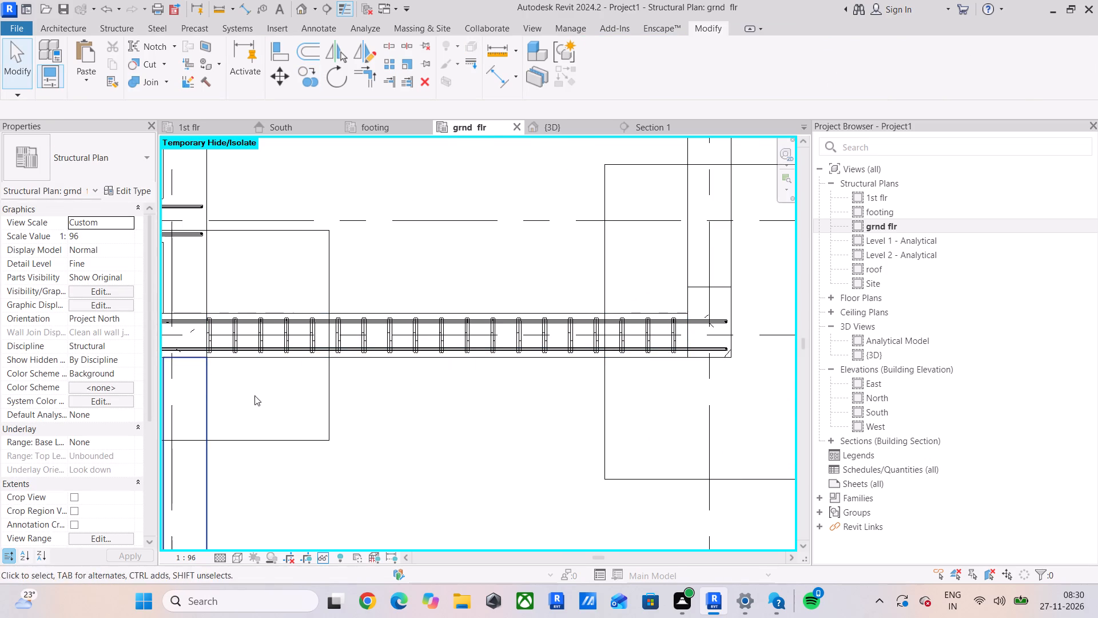
{"action": "middle_click_drag", "start_coordinate": [254, 395], "coordinate": [429, 400]}
{"action": "scroll", "coordinate": [397, 397], "scroll_direction": "down", "scroll_amount": 4}
{"action": "scroll", "coordinate": [363, 352], "scroll_direction": "up", "scroll_amount": 10}
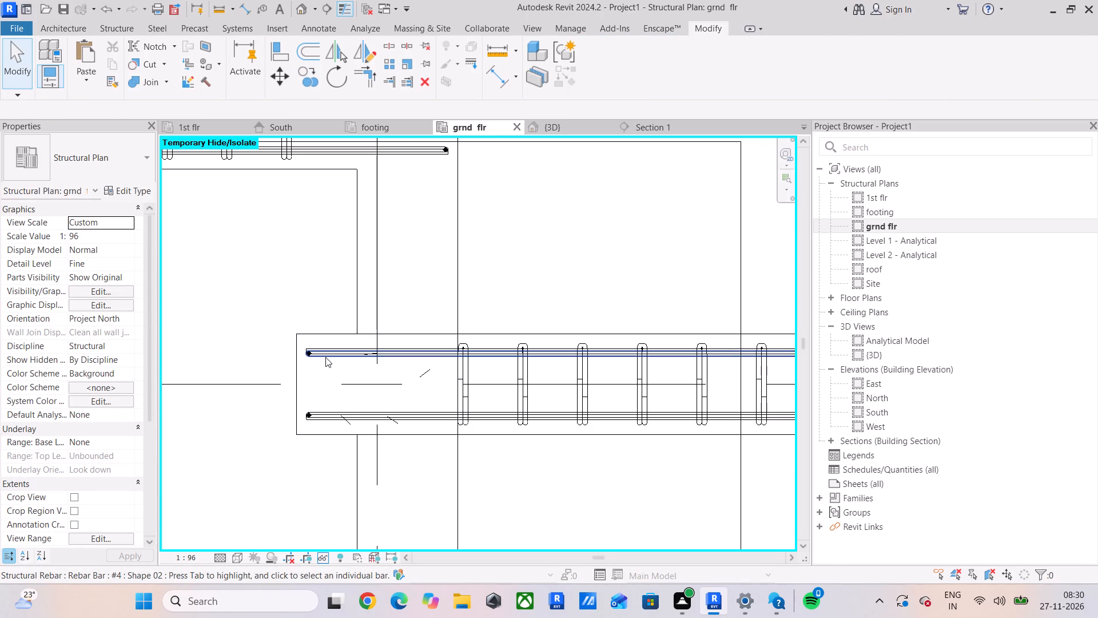
{"action": "left_click", "coordinate": [339, 352]}
{"action": "scroll", "coordinate": [303, 353], "scroll_direction": "up", "scroll_amount": 4}
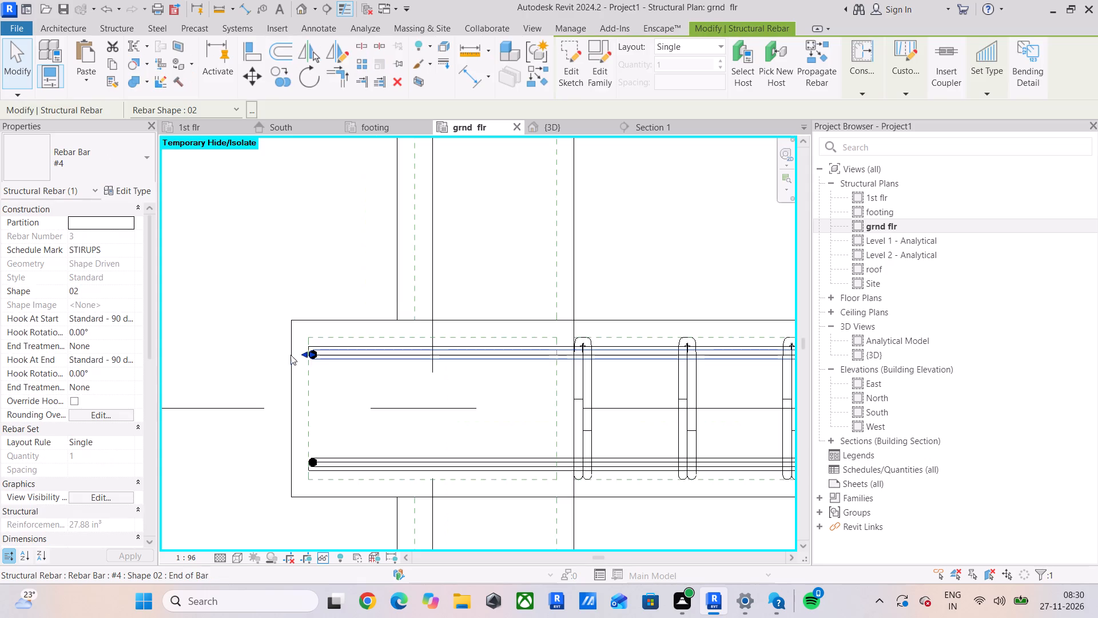
{"action": "left_click", "coordinate": [210, 308]}
Review the bars and stirrups of the reinforced ground-floor beams across grids 1 to 7.
{"action": "scroll", "coordinate": [281, 308], "scroll_direction": "down", "scroll_amount": 11}
{"action": "middle_click_drag", "start_coordinate": [357, 343], "coordinate": [403, 334]}
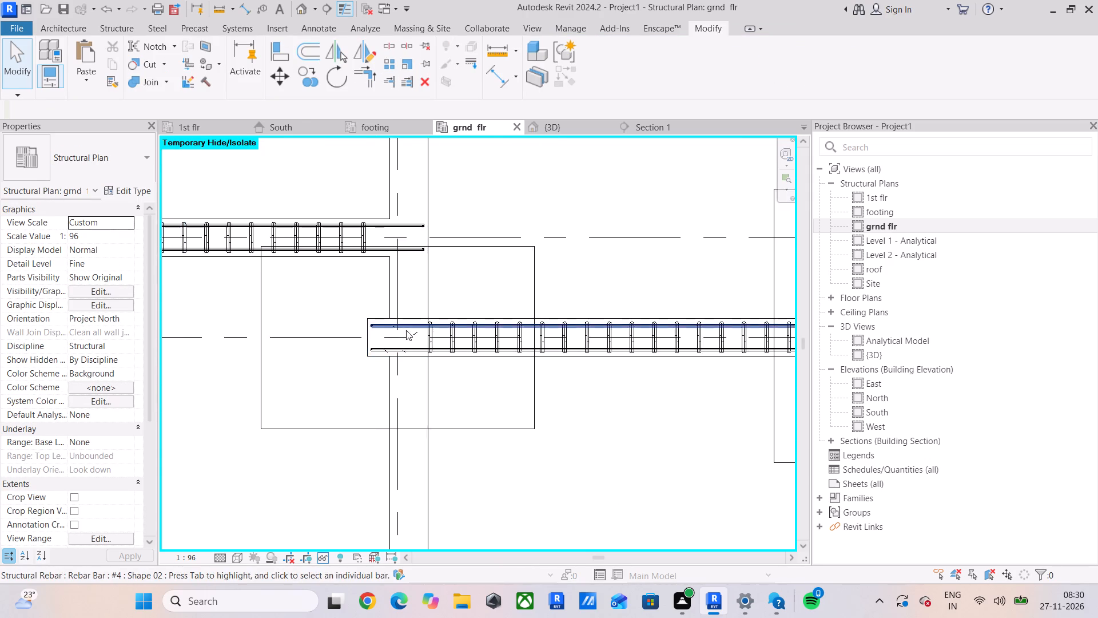
{"action": "scroll", "coordinate": [406, 330], "scroll_direction": "down", "scroll_amount": 5}
{"action": "scroll", "coordinate": [408, 380], "scroll_direction": "down", "scroll_amount": 4}
{"action": "middle_click_drag", "start_coordinate": [408, 382], "coordinate": [425, 282]}
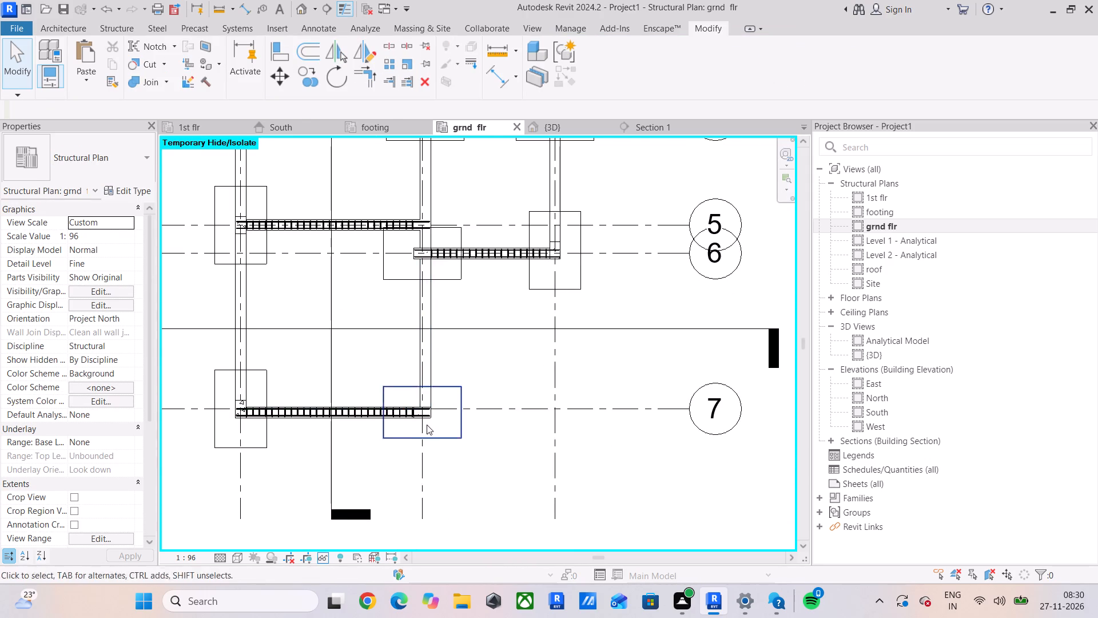
{"action": "scroll", "coordinate": [428, 423], "scroll_direction": "up", "scroll_amount": 6}
{"action": "scroll", "coordinate": [420, 484], "scroll_direction": "down", "scroll_amount": 5}
{"action": "scroll", "coordinate": [487, 394], "scroll_direction": "down", "scroll_amount": 4}
{"action": "middle_click_drag", "start_coordinate": [506, 370], "coordinate": [503, 514]}
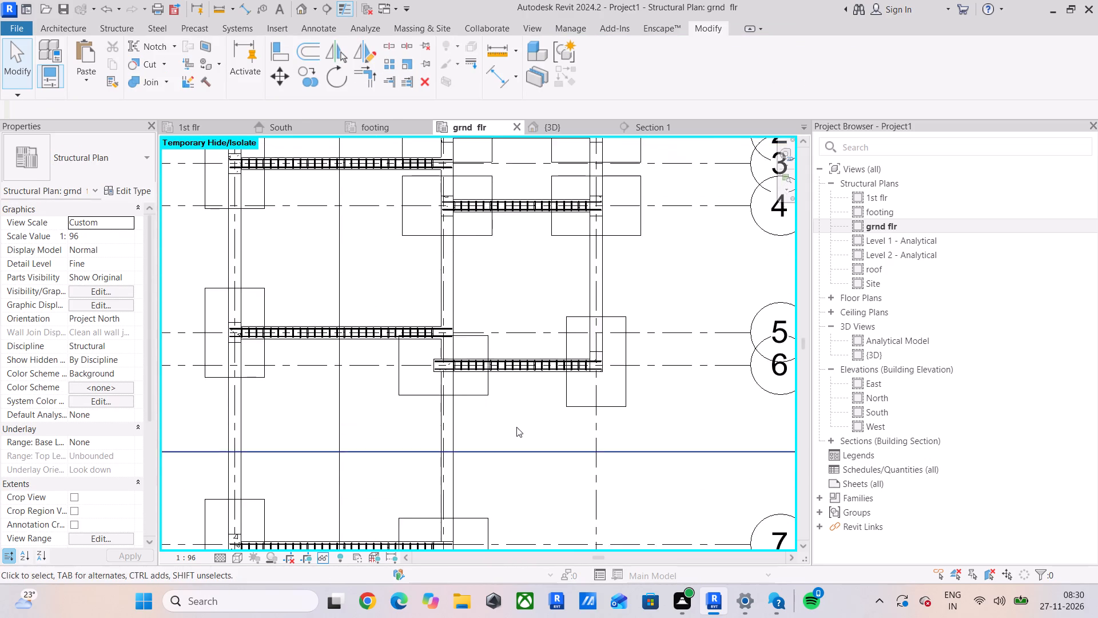
{"action": "scroll", "coordinate": [516, 426], "scroll_direction": "down", "scroll_amount": 3}
{"action": "middle_click_drag", "start_coordinate": [516, 426], "coordinate": [518, 457]}
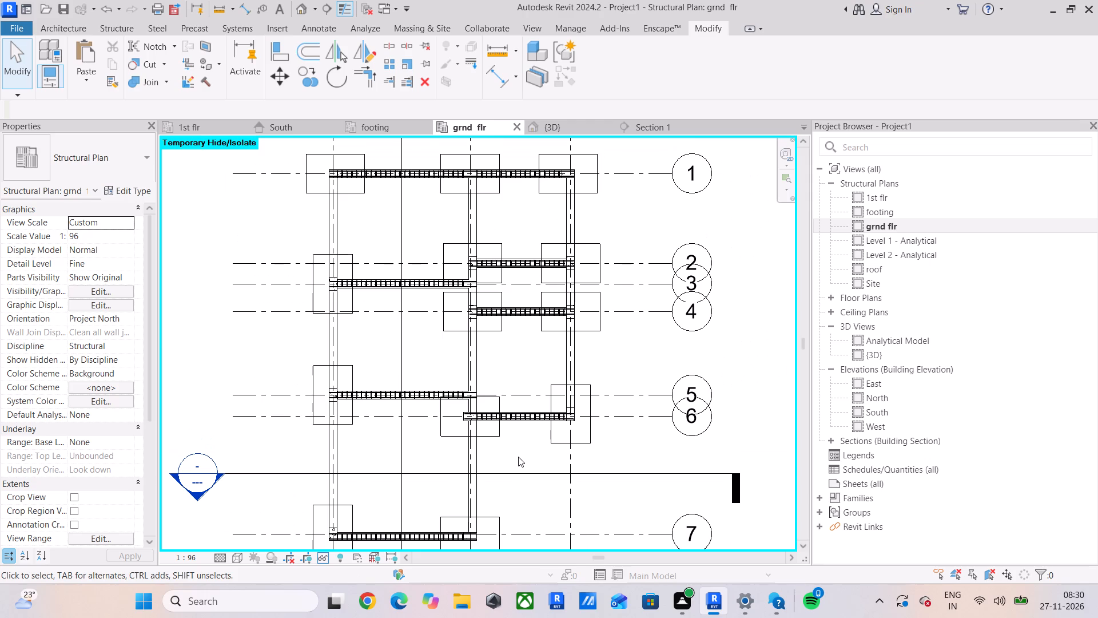
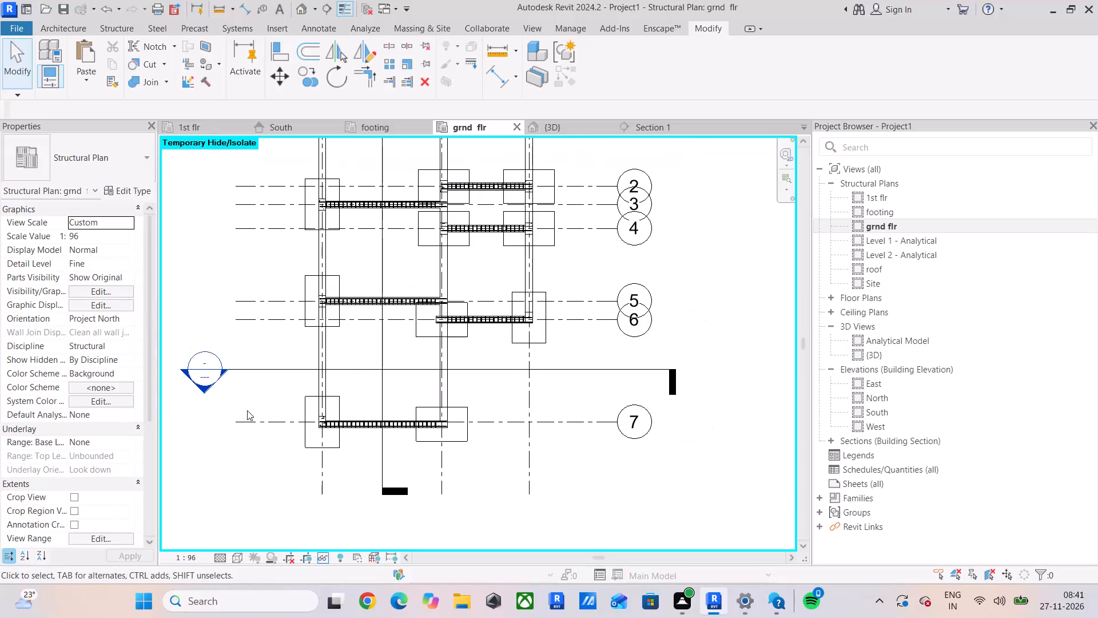
Open the section view cut between grid lines 6 and 7, at the grid 7 beam's column end.
{"action": "scroll", "coordinate": [245, 410], "scroll_direction": "up", "scroll_amount": 2}
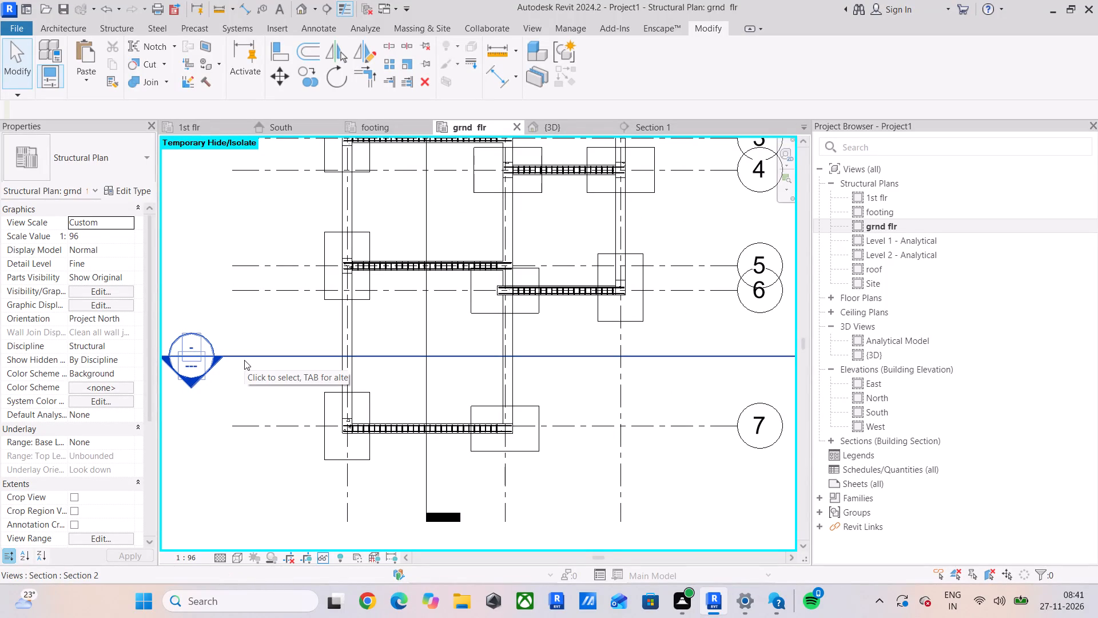
{"action": "double_click", "coordinate": [188, 387]}
{"action": "scroll", "coordinate": [357, 389], "scroll_direction": "up", "scroll_amount": 4}
{"action": "scroll", "coordinate": [420, 425], "scroll_direction": "up", "scroll_amount": 4}
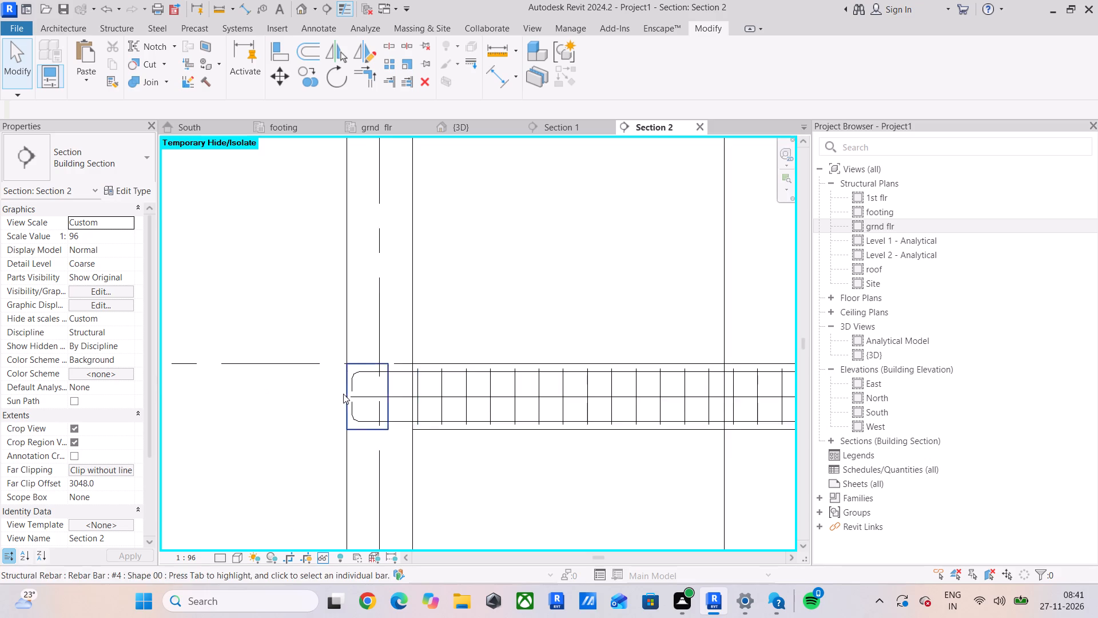
{"action": "scroll", "coordinate": [343, 391], "scroll_direction": "up", "scroll_amount": 8}
{"action": "scroll", "coordinate": [351, 390], "scroll_direction": "down", "scroll_amount": 5}
{"action": "scroll", "coordinate": [363, 413], "scroll_direction": "up", "scroll_amount": 4}
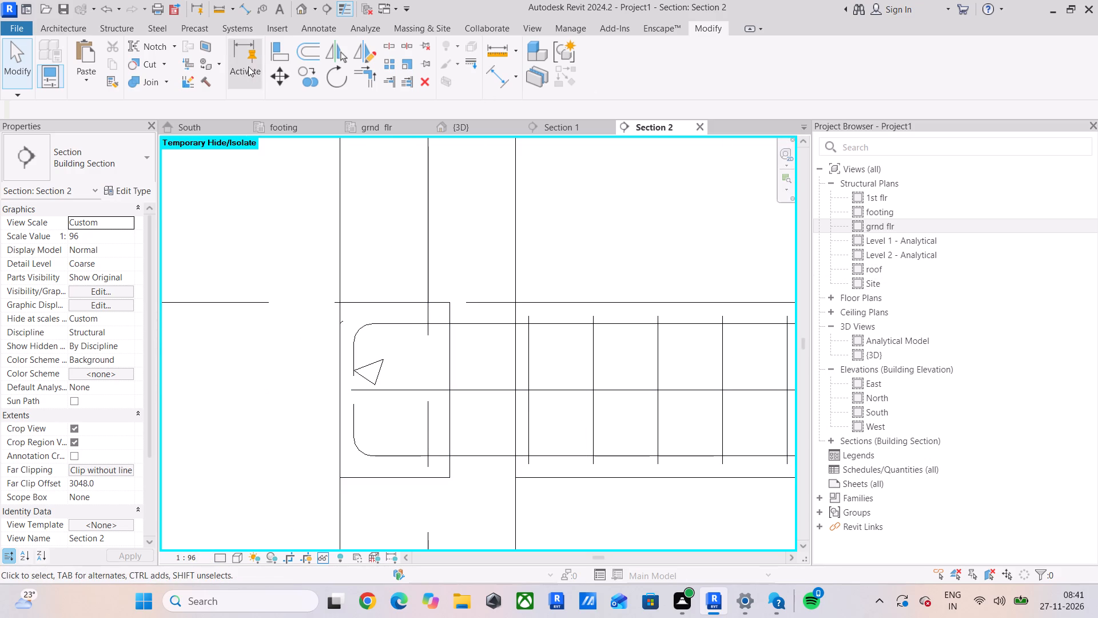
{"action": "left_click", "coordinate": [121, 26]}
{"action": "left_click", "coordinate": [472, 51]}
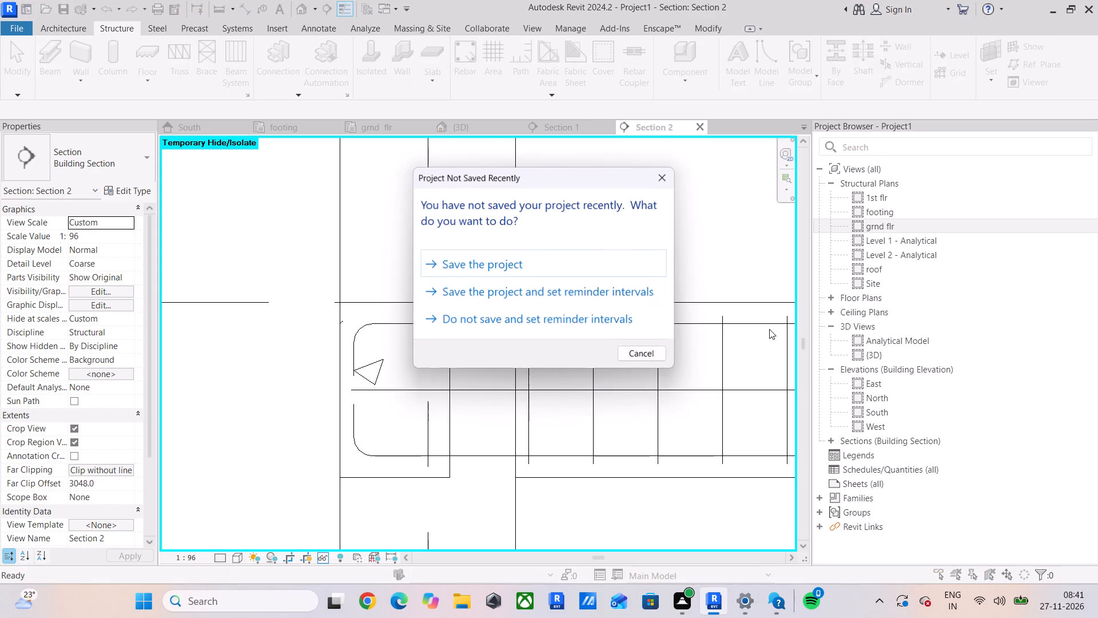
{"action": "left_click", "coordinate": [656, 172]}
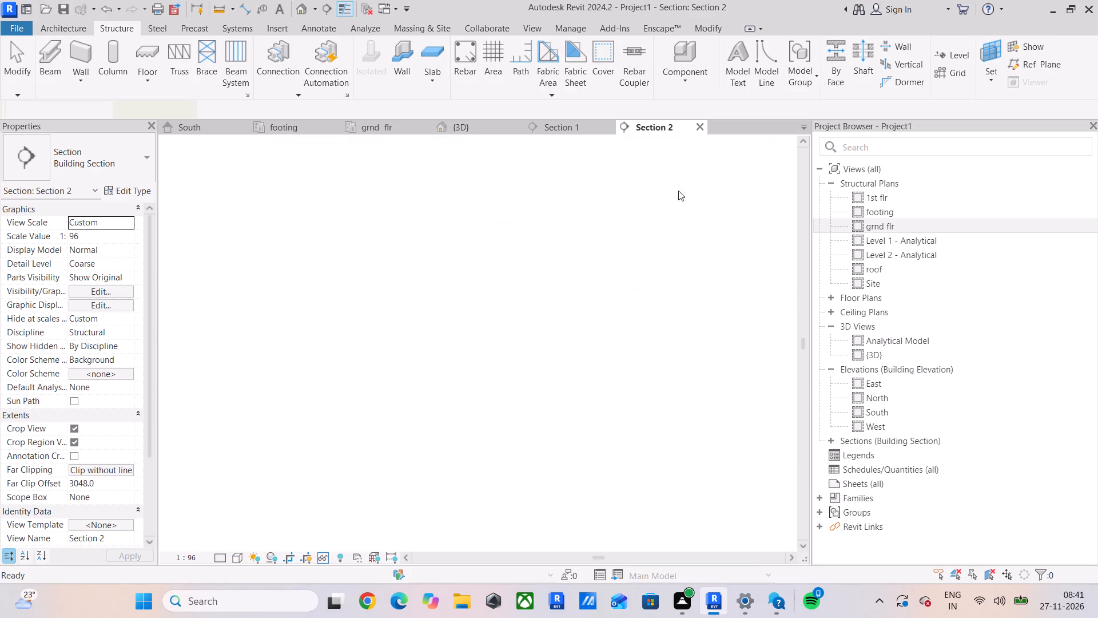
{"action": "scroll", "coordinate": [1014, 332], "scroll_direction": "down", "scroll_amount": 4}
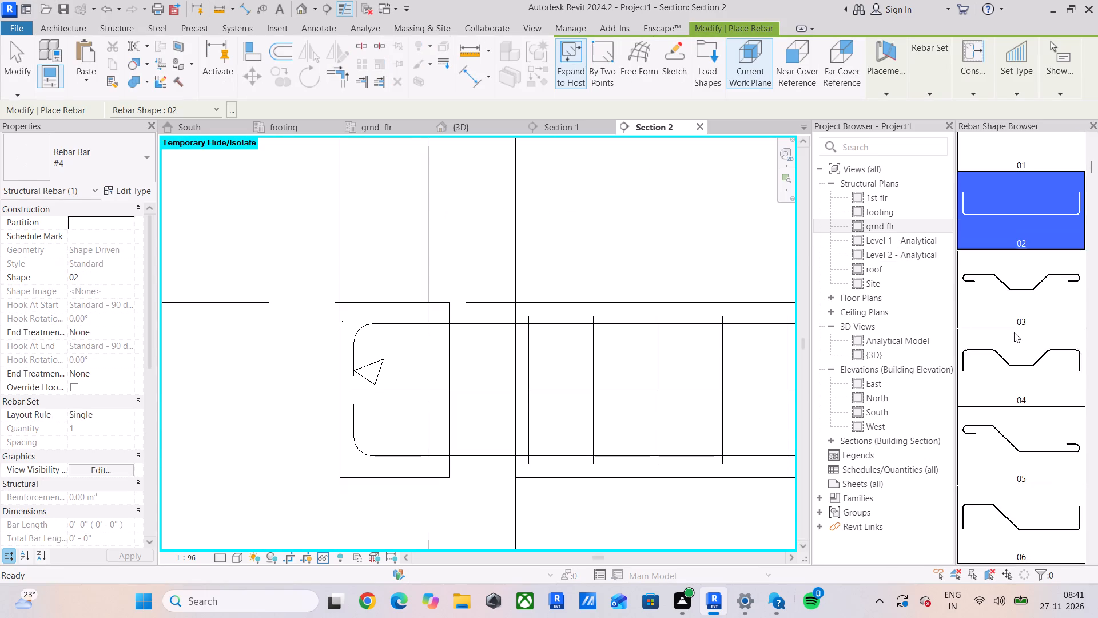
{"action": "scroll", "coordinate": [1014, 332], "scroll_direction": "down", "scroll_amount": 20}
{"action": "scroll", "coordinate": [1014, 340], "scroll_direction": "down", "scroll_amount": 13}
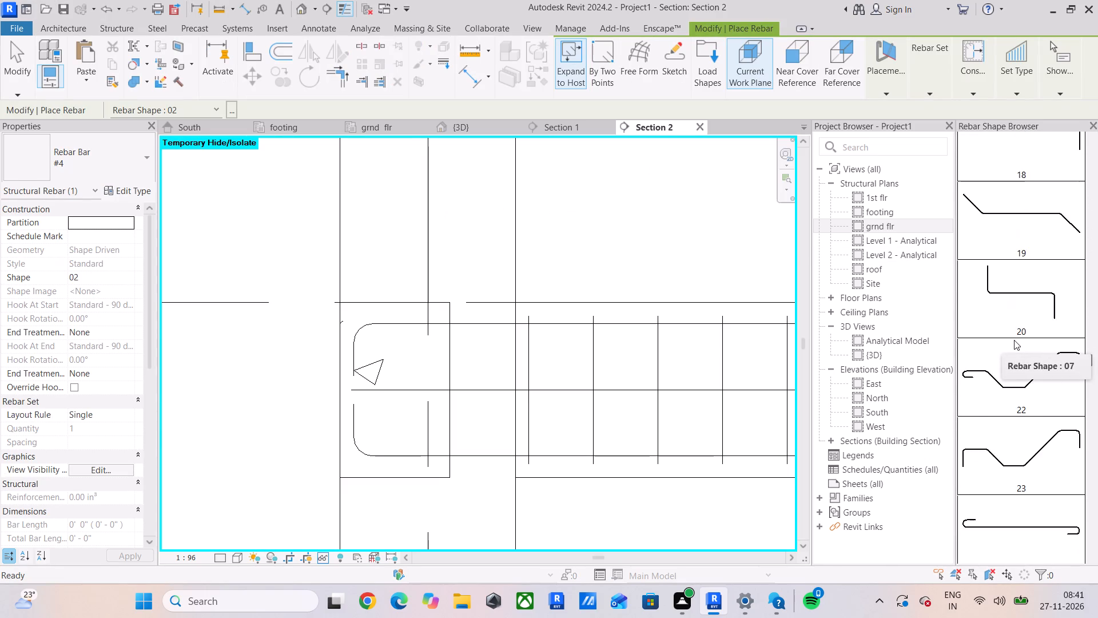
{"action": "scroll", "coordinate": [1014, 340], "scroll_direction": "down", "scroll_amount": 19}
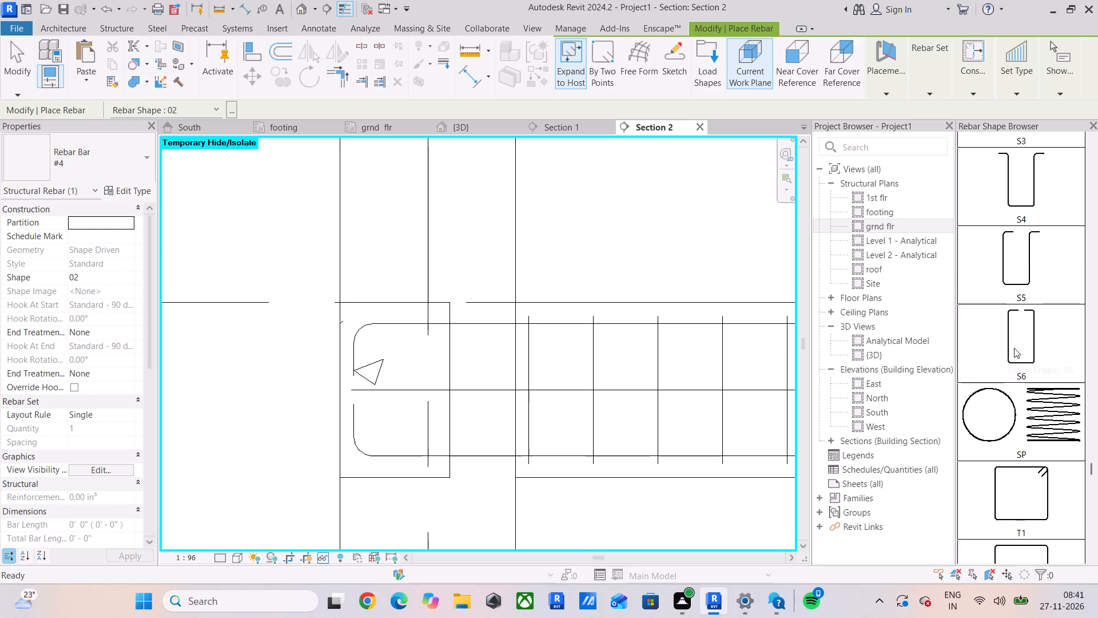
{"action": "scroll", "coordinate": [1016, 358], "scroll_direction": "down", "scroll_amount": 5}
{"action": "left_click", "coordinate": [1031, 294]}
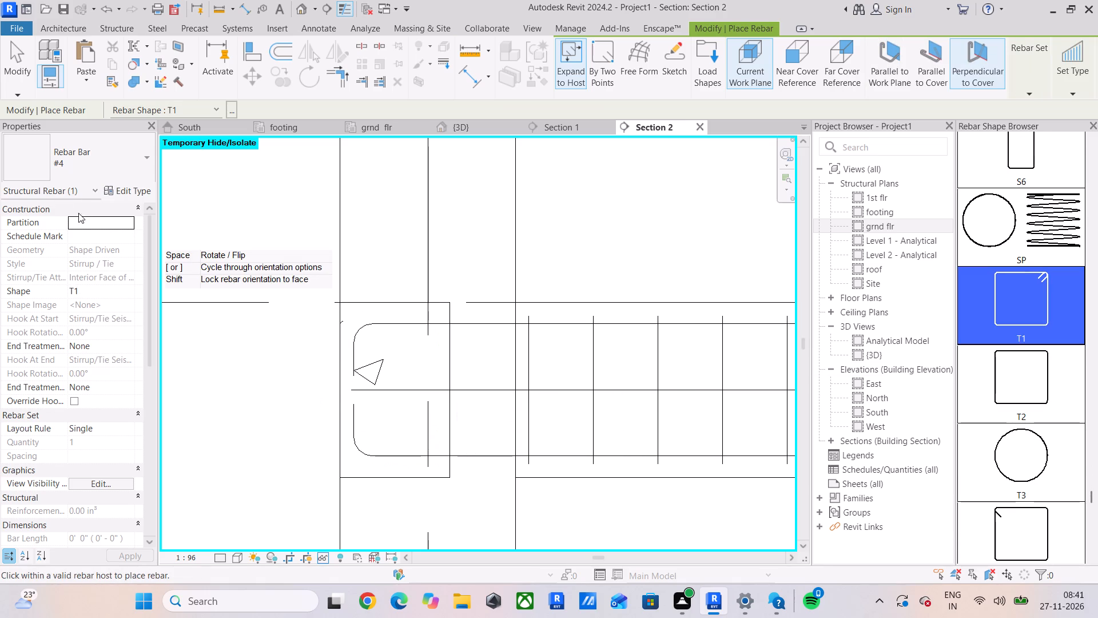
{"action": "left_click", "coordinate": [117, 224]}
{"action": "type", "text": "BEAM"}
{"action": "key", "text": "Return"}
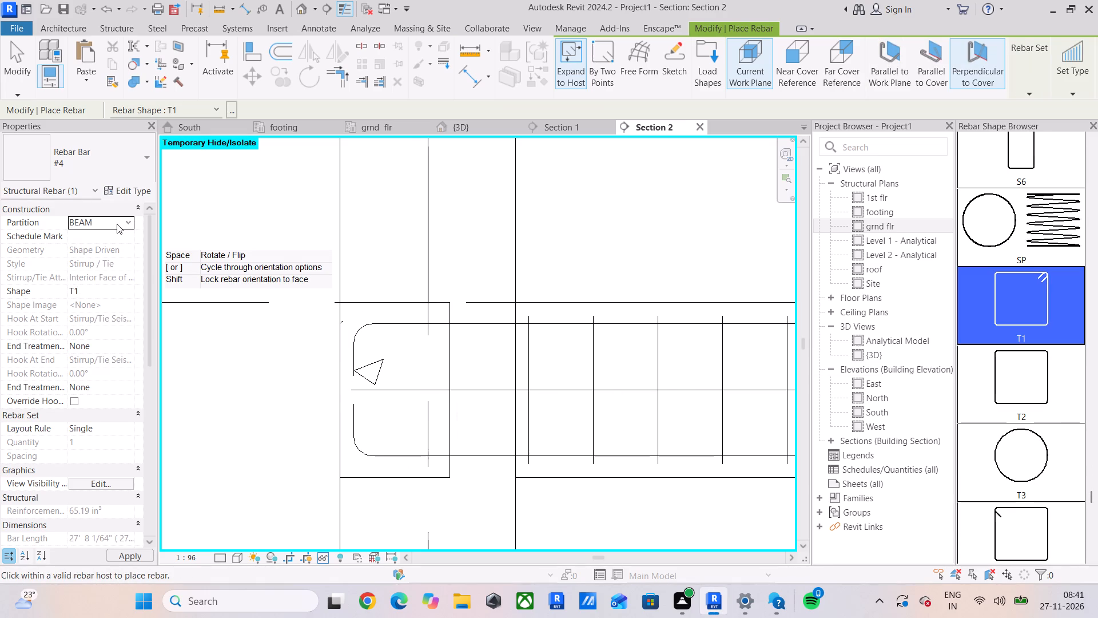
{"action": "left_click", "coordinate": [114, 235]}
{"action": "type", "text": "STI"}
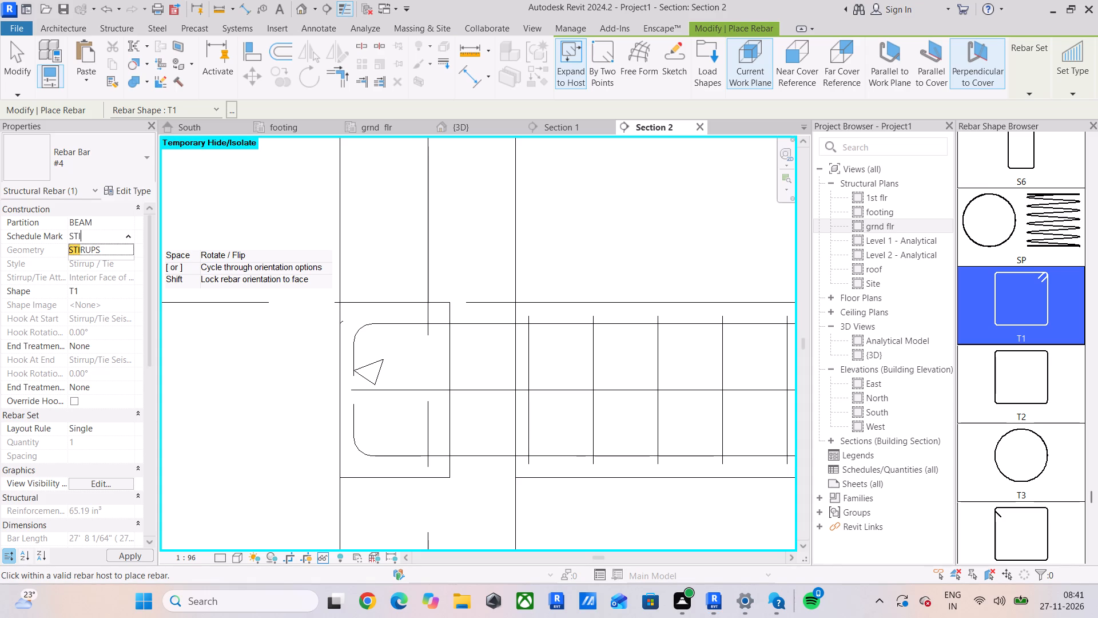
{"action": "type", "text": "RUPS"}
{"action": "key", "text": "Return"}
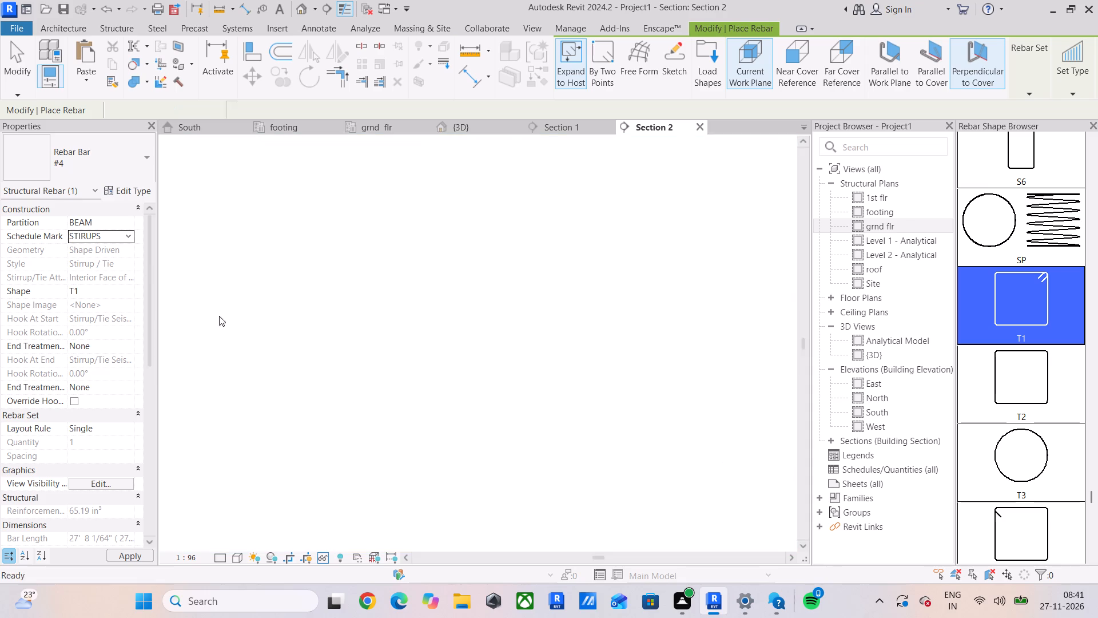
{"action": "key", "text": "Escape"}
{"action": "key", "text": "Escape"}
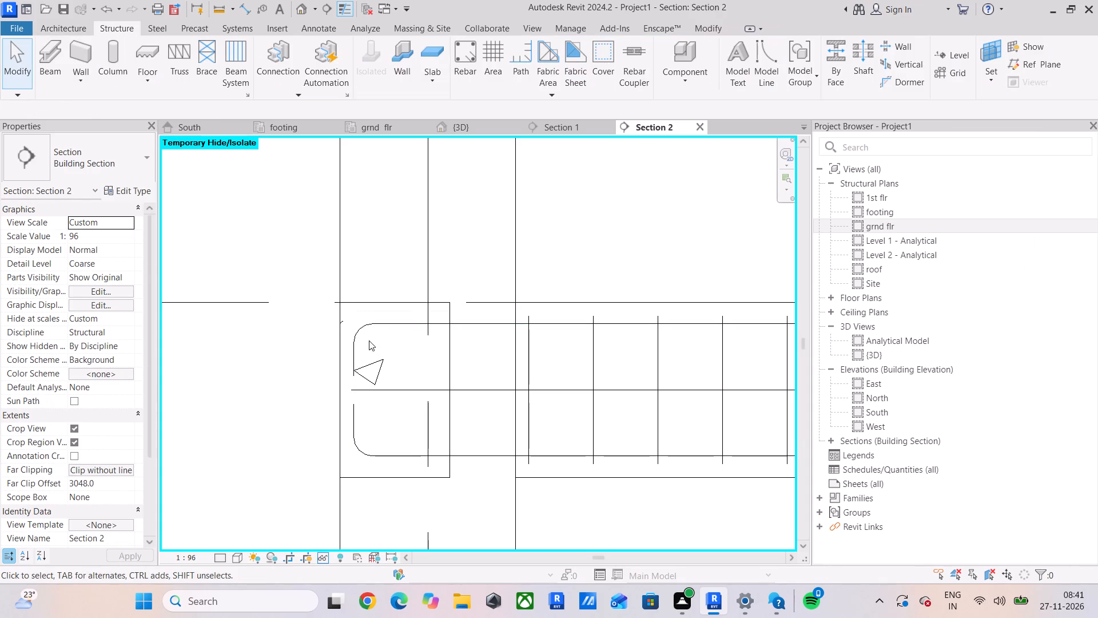
Set the Partition of the beam's top longitudinal bar to BEAM.
{"action": "left_click", "coordinate": [372, 329]}
{"action": "left_click", "coordinate": [114, 220]}
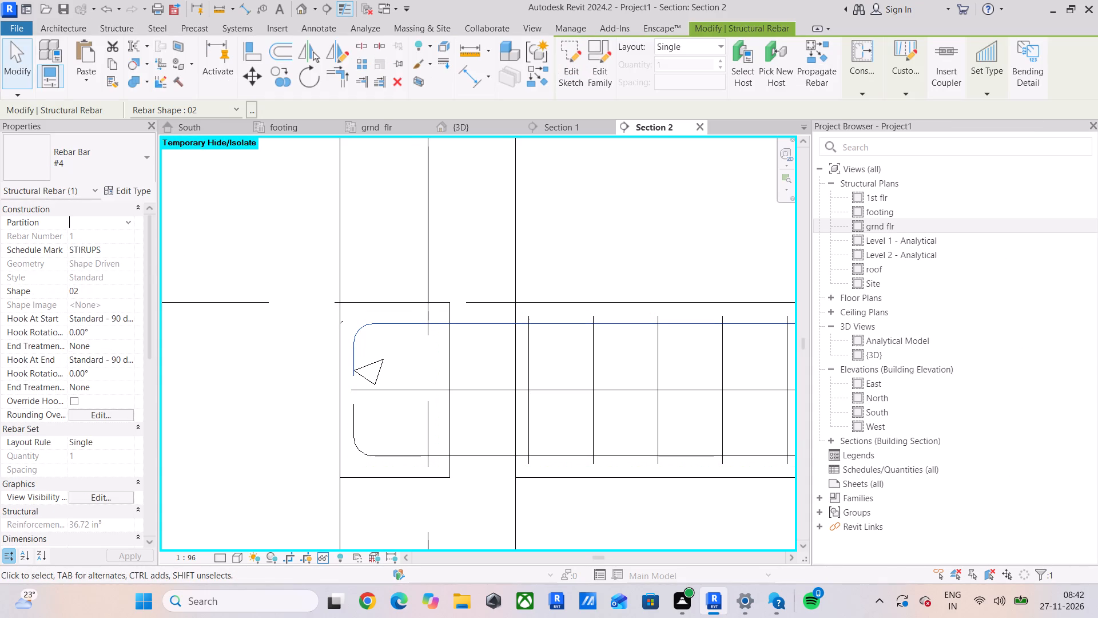
{"action": "type", "text": "BEAM"}
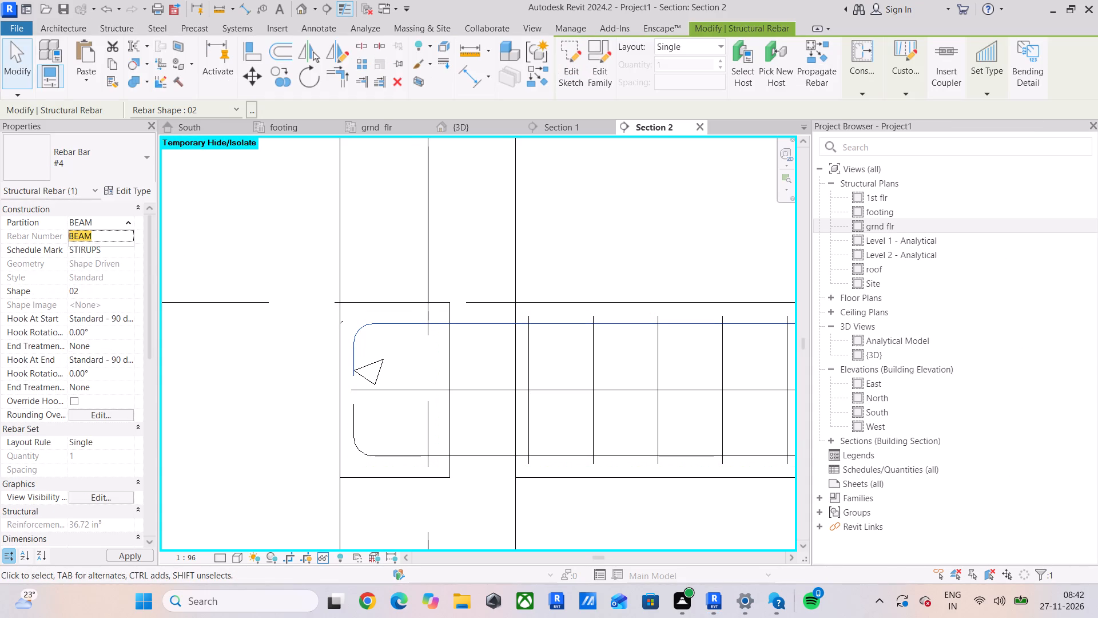
{"action": "key", "text": "Return"}
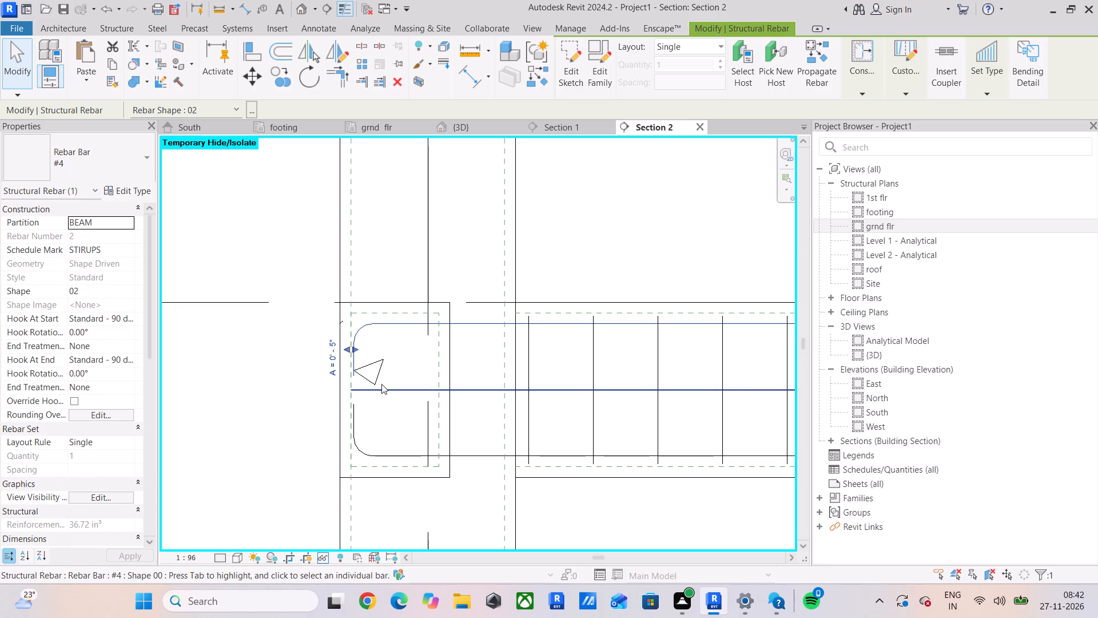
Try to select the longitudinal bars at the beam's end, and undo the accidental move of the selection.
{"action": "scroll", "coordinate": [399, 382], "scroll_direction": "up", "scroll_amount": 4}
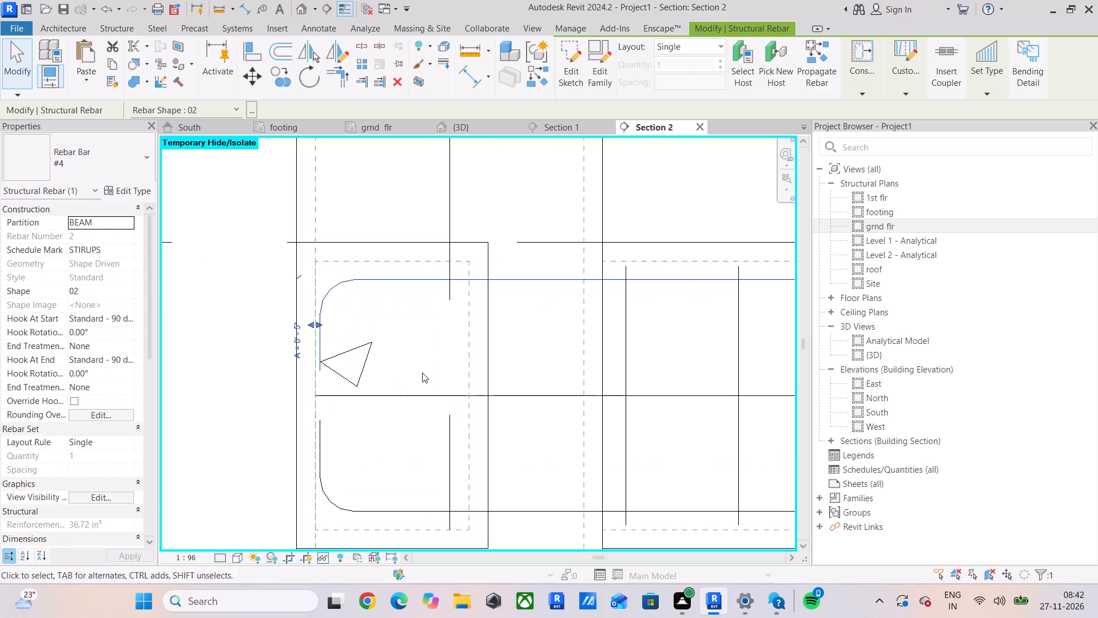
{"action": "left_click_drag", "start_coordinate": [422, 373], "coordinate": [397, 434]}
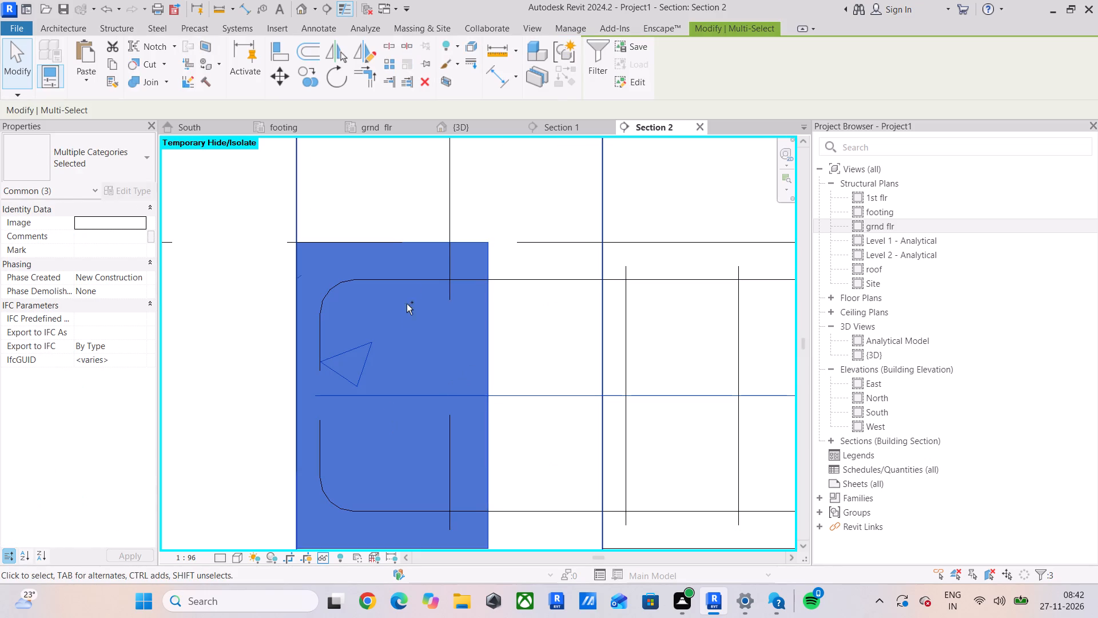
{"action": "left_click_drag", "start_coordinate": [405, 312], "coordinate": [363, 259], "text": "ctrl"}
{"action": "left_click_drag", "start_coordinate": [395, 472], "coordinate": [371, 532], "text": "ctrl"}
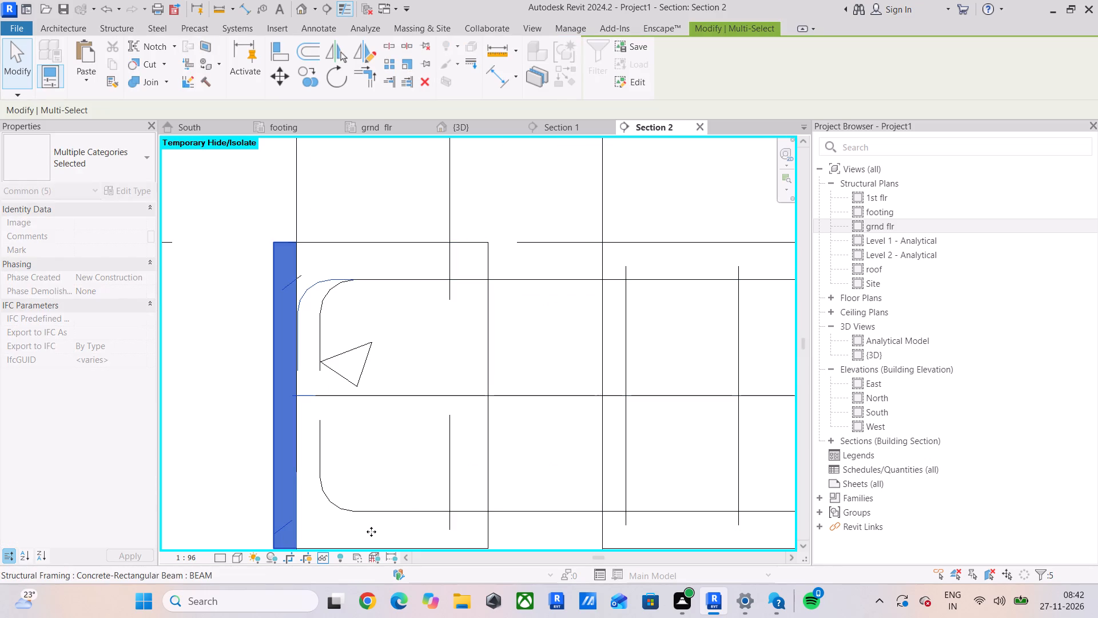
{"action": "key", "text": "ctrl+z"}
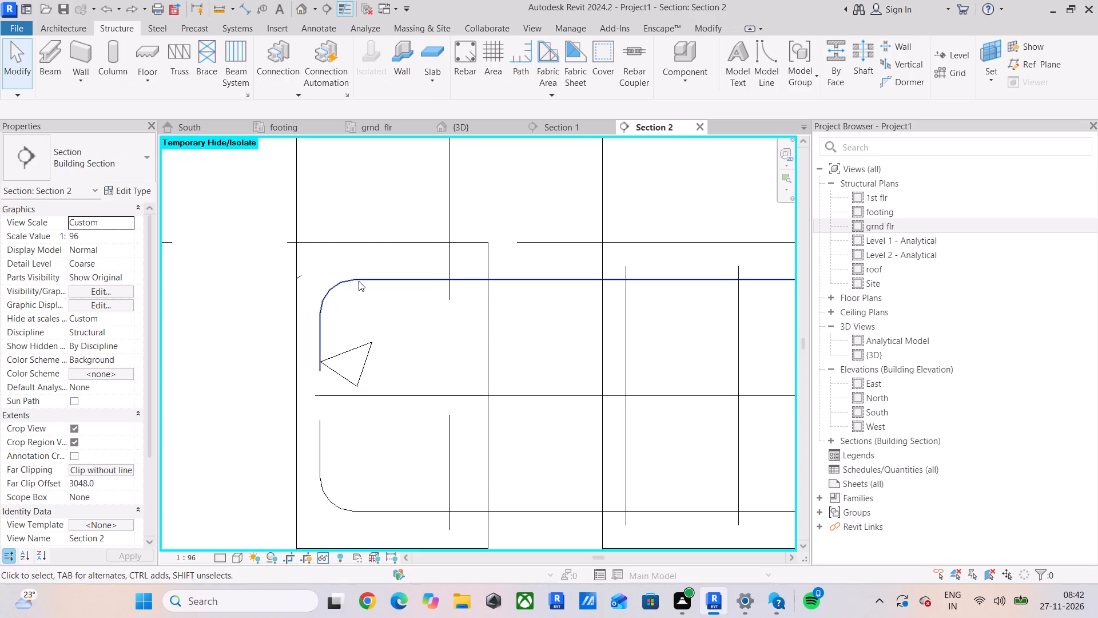
Select all longitudinal bars of the beam, filter out the structural framing, and set their Partition to BEAM.
{"action": "left_click", "coordinate": [359, 281]}
{"action": "left_click_drag", "start_coordinate": [529, 307], "coordinate": [515, 256]}
{"action": "left_click_drag", "start_coordinate": [550, 359], "coordinate": [542, 533]}
{"action": "left_click_drag", "start_coordinate": [532, 253], "coordinate": [506, 314], "text": "ctrl"}
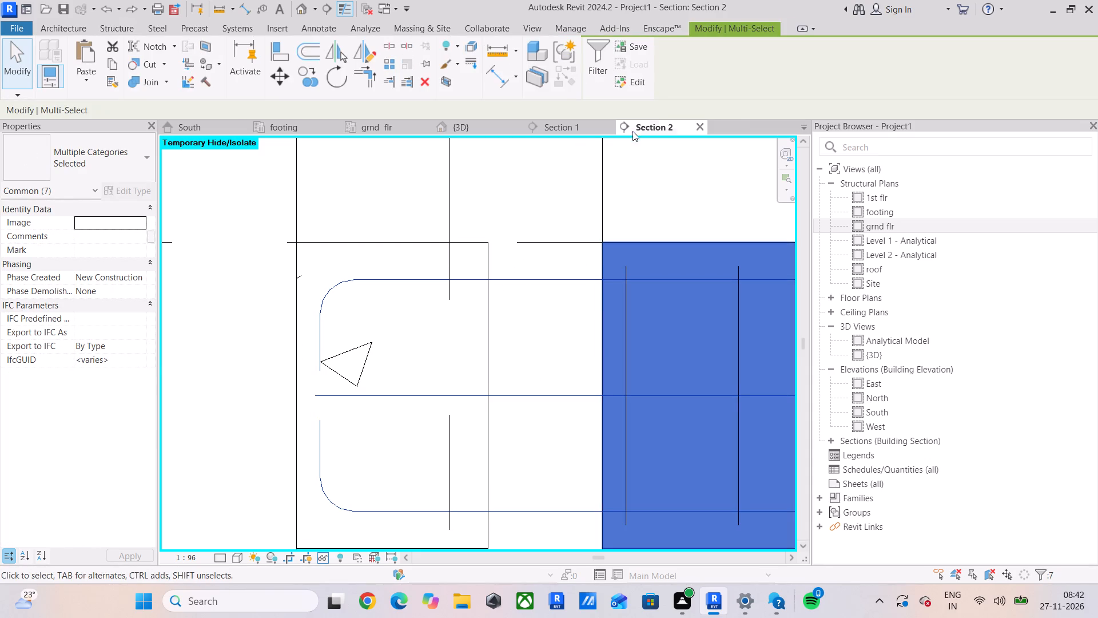
{"action": "left_click", "coordinate": [604, 67]}
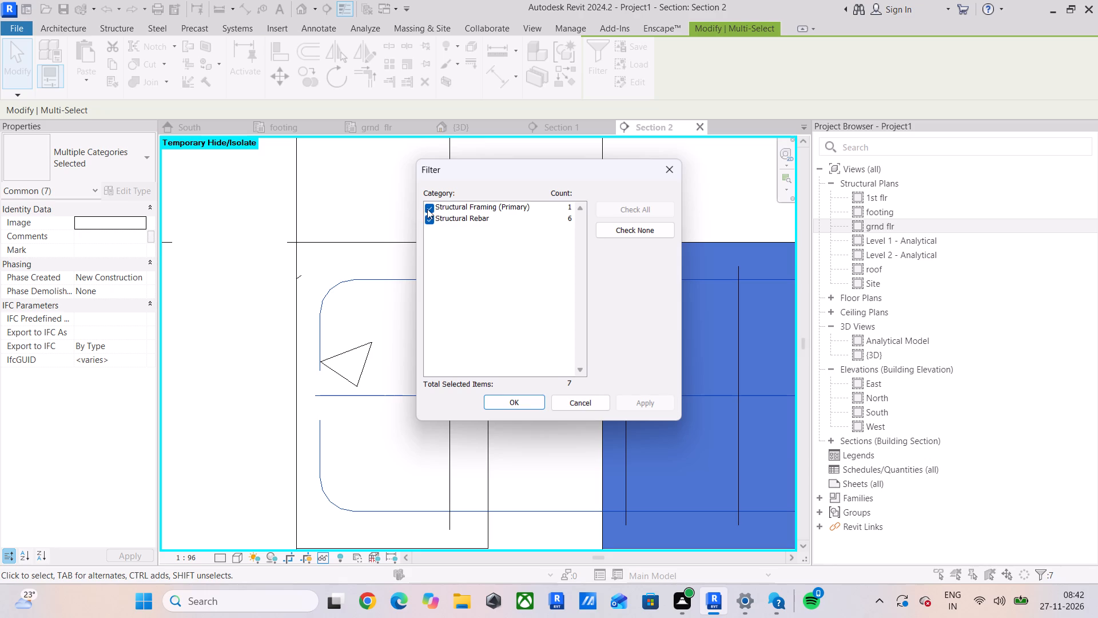
{"action": "left_click", "coordinate": [428, 209]}
{"action": "left_click", "coordinate": [515, 398]}
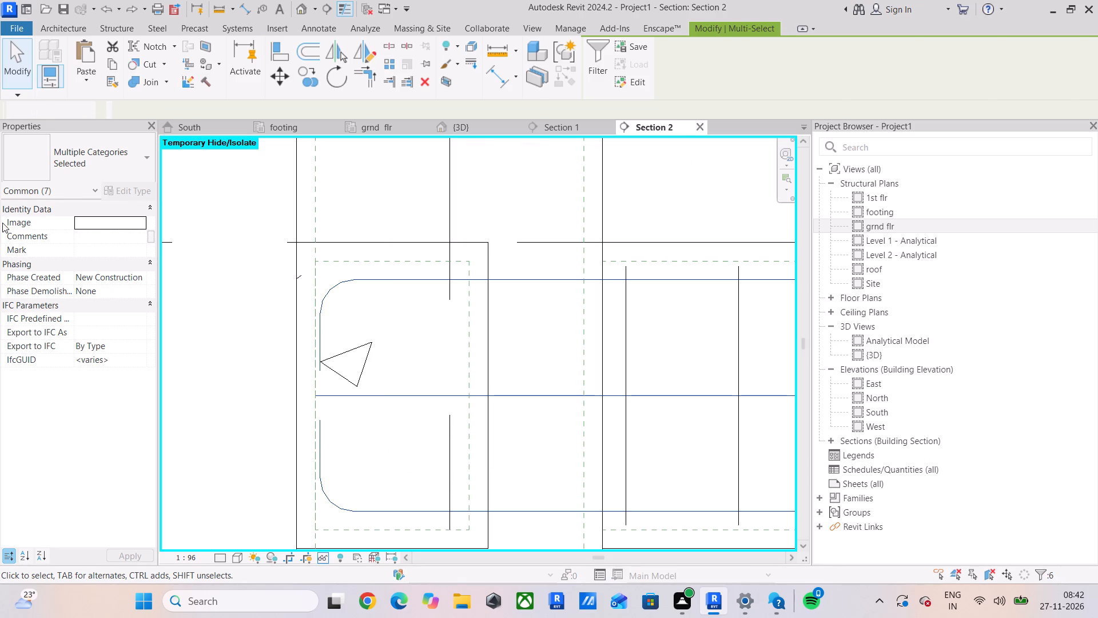
{"action": "left_click", "coordinate": [115, 226]}
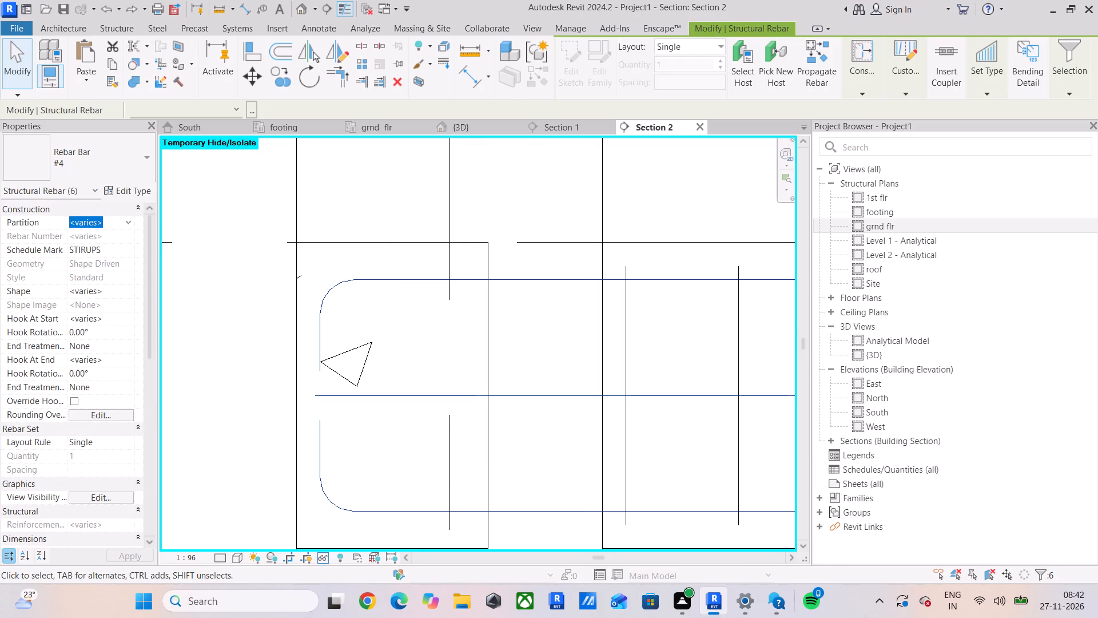
{"action": "type", "text": "BEAM"}
{"action": "key", "text": "Return"}
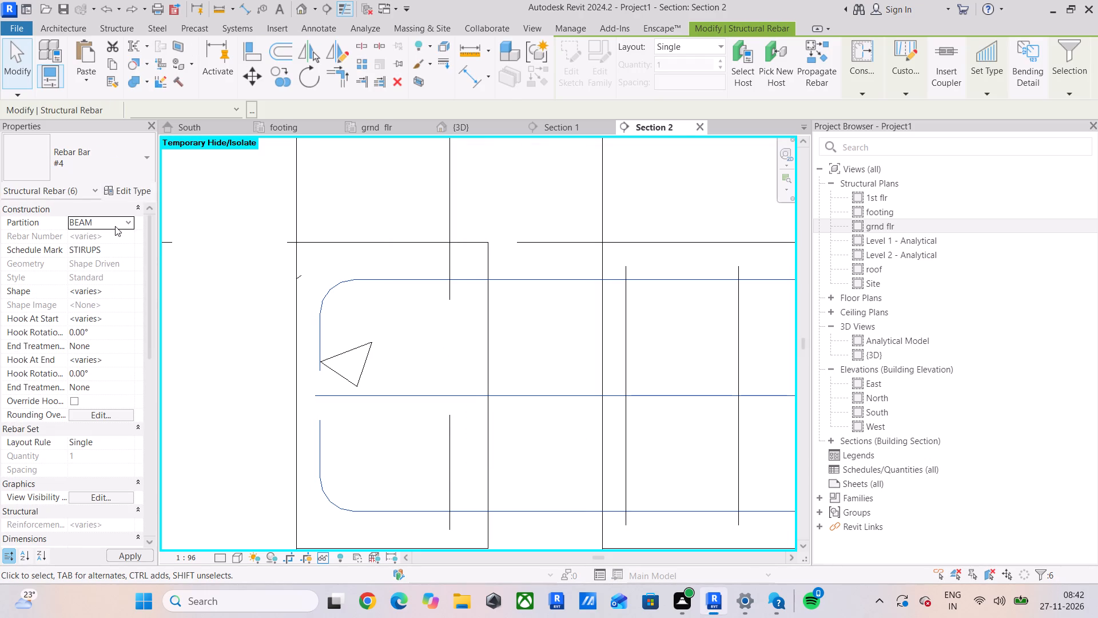
Set the Schedule Mark of the selected longitudinal bars to REBAR.
{"action": "left_click", "coordinate": [116, 248]}
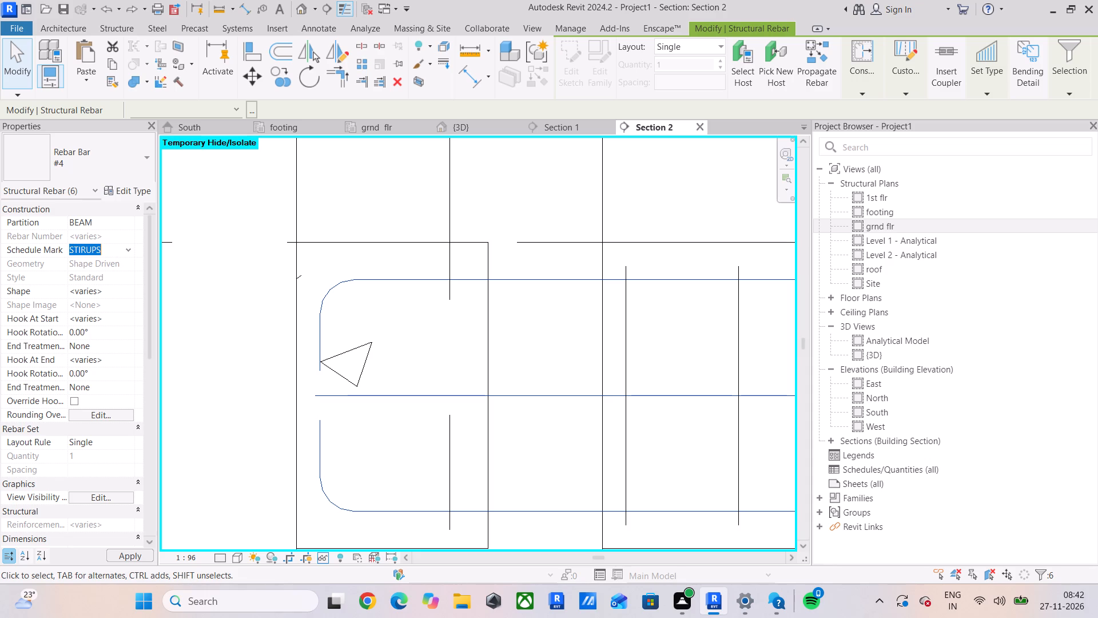
{"action": "type", "text": "REBARS"}
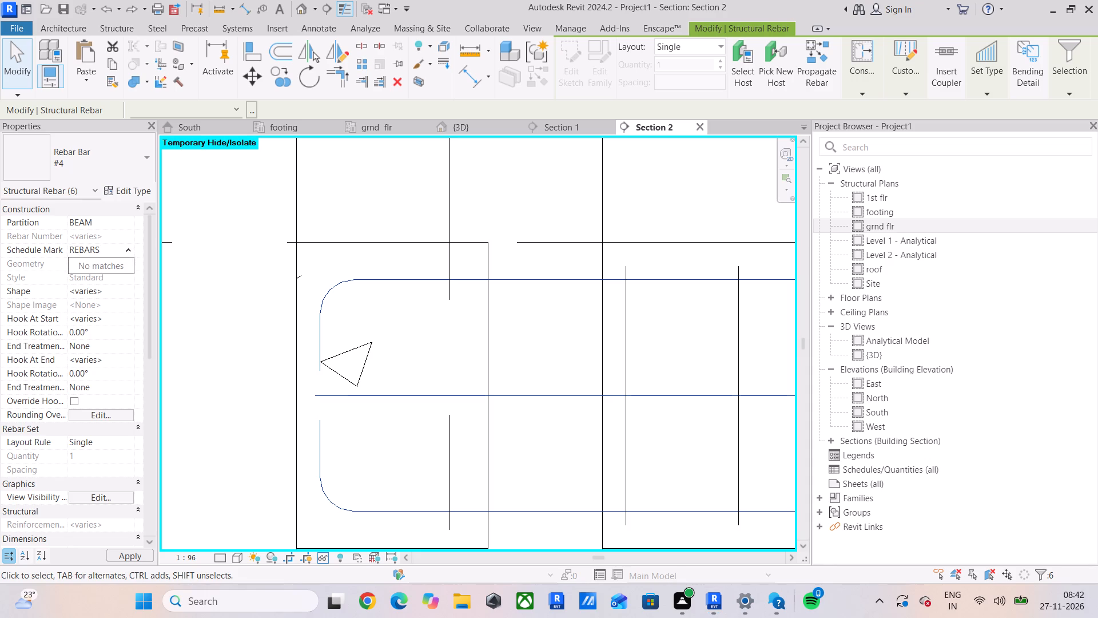
{"action": "key", "text": "BackSpace"}
{"action": "key", "text": "Return"}
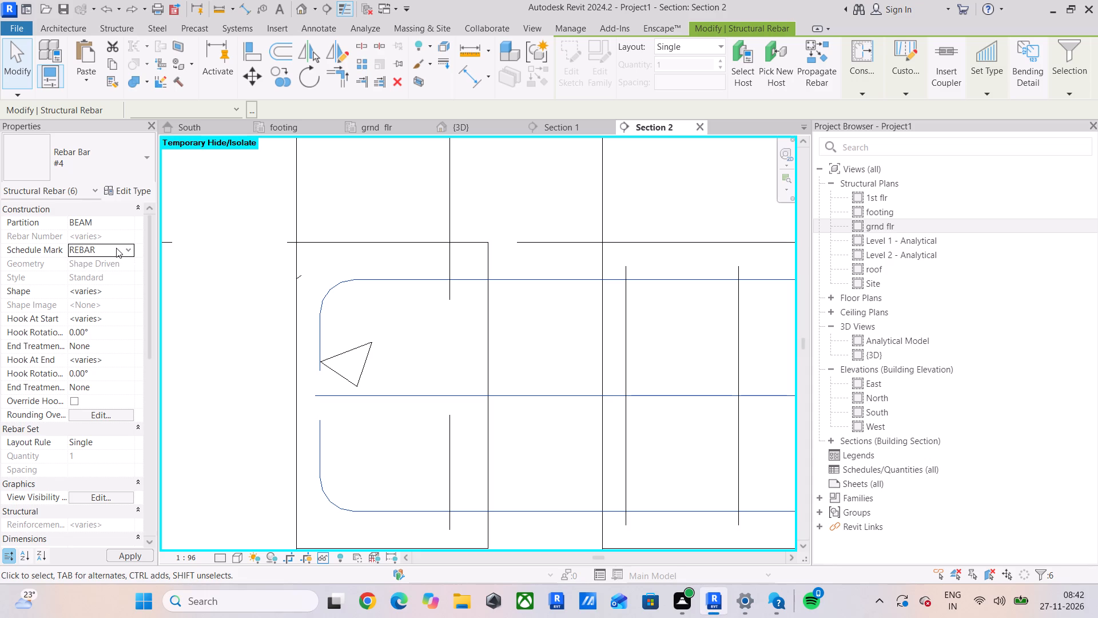
{"action": "left_click", "coordinate": [246, 316]}
Check the Partition and Schedule Mark of the top and middle longitudinal bars at the beam's opposite end.
{"action": "scroll", "coordinate": [280, 331], "scroll_direction": "down", "scroll_amount": 3}
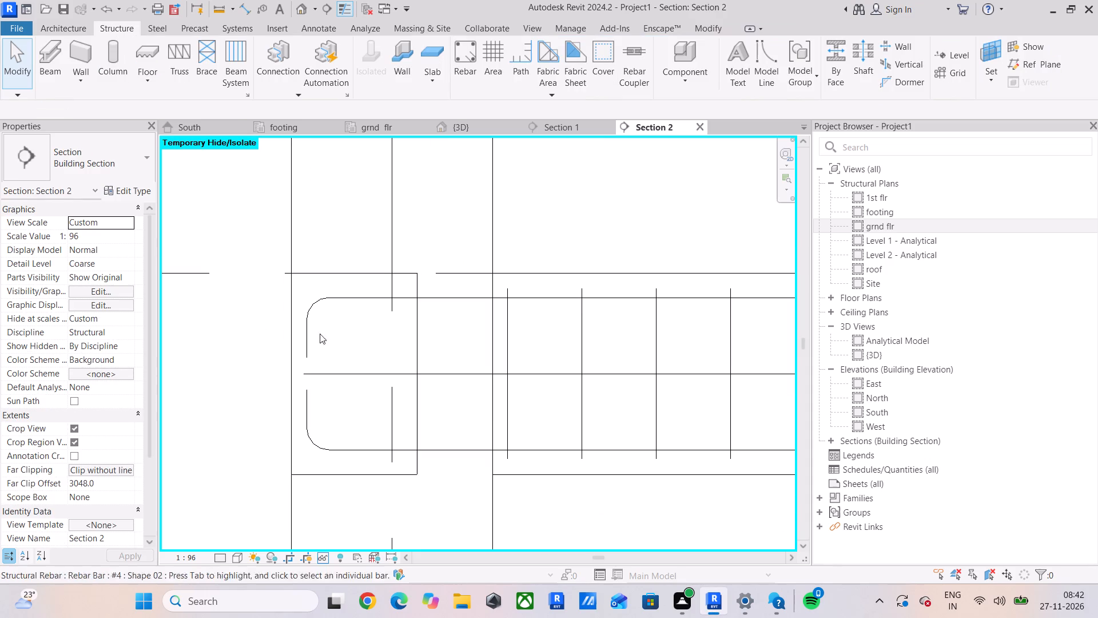
{"action": "scroll", "coordinate": [469, 311], "scroll_direction": "down", "scroll_amount": 5}
{"action": "middle_click_drag", "start_coordinate": [479, 314], "coordinate": [229, 316]}
{"action": "scroll", "coordinate": [325, 302], "scroll_direction": "down", "scroll_amount": 10}
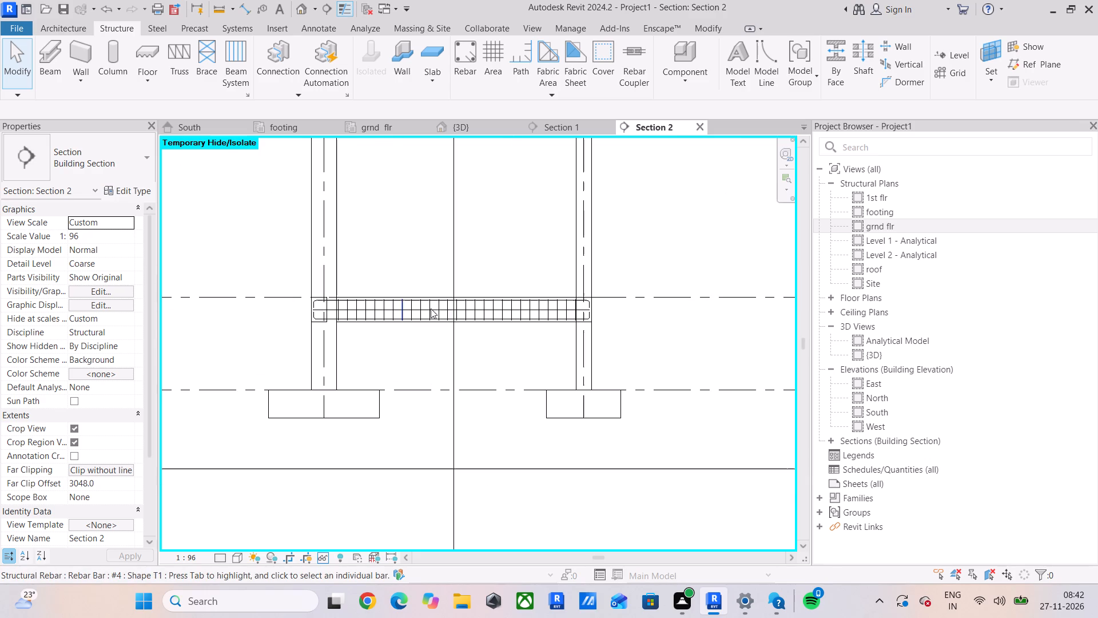
{"action": "scroll", "coordinate": [553, 306], "scroll_direction": "up", "scroll_amount": 9}
{"action": "left_click", "coordinate": [574, 298]}
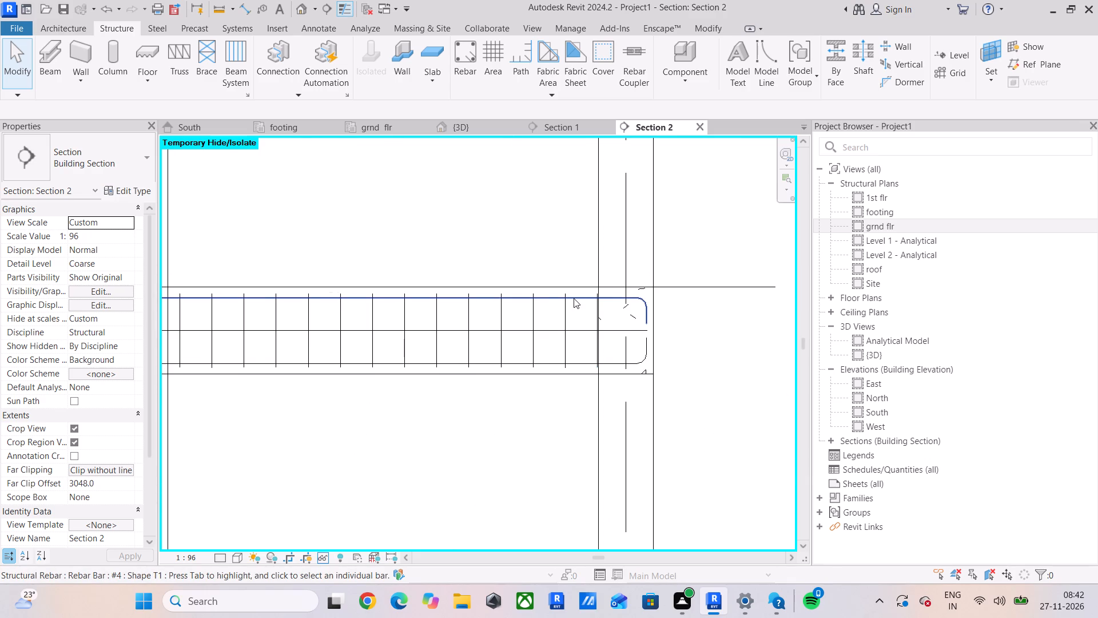
{"action": "left_click", "coordinate": [564, 318]}
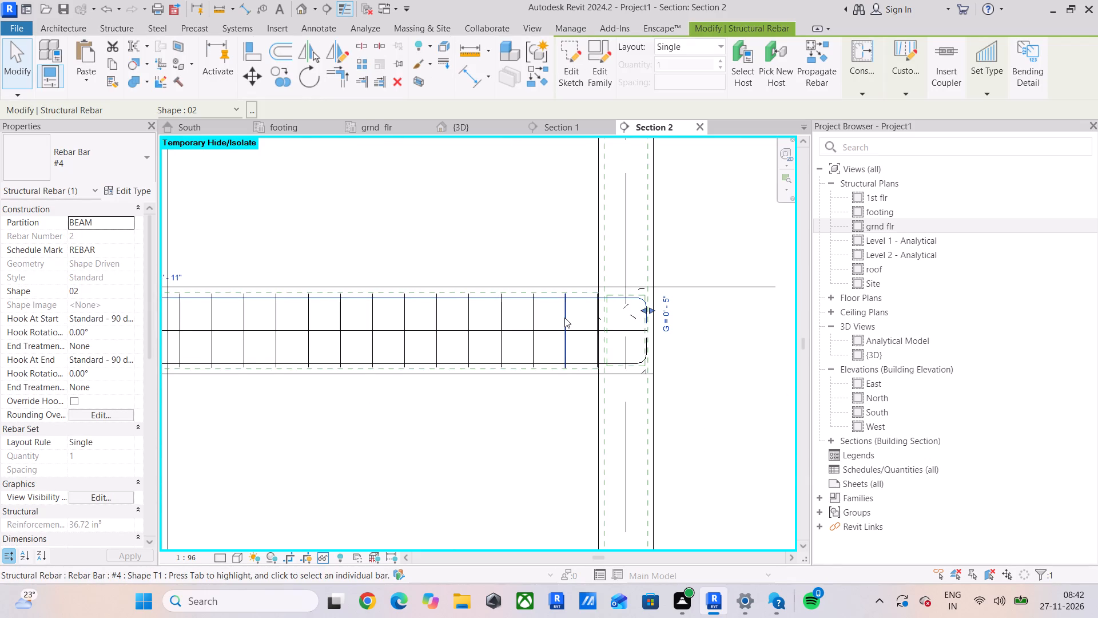
{"action": "scroll", "coordinate": [568, 335], "scroll_direction": "up", "scroll_amount": 3}
{"action": "left_click", "coordinate": [587, 329]}
{"action": "scroll", "coordinate": [477, 339], "scroll_direction": "down", "scroll_amount": 5}
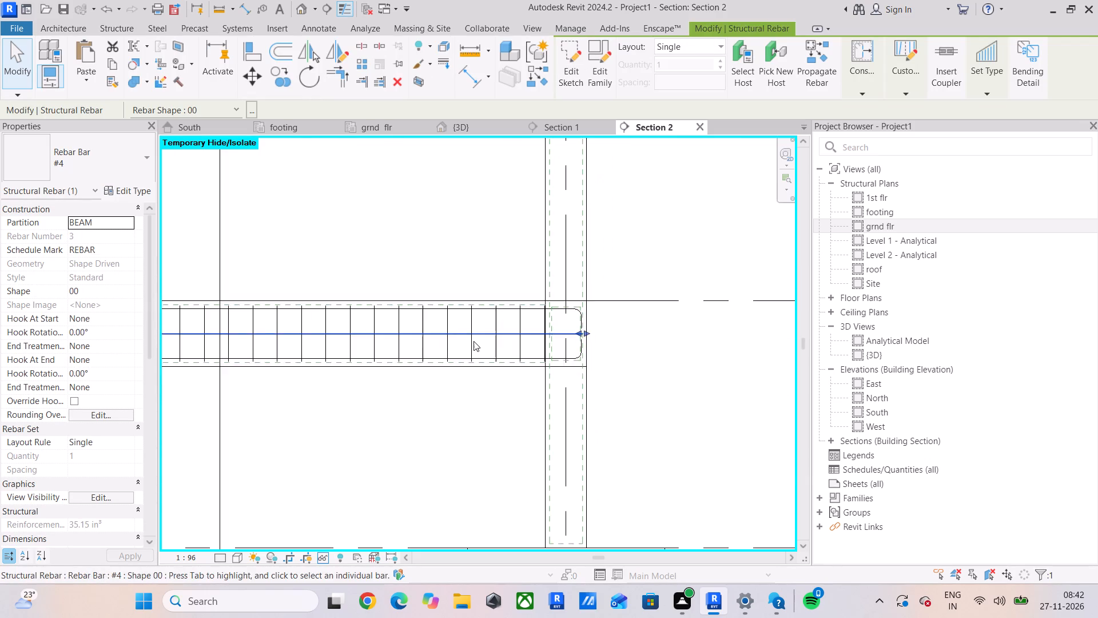
In the grnd flr plan, check the Partition and Schedule Mark of a longitudinal bar in the grid 7 beam.
{"action": "scroll", "coordinate": [474, 341], "scroll_direction": "down", "scroll_amount": 4}
{"action": "middle_click_drag", "start_coordinate": [473, 343], "coordinate": [612, 372]}
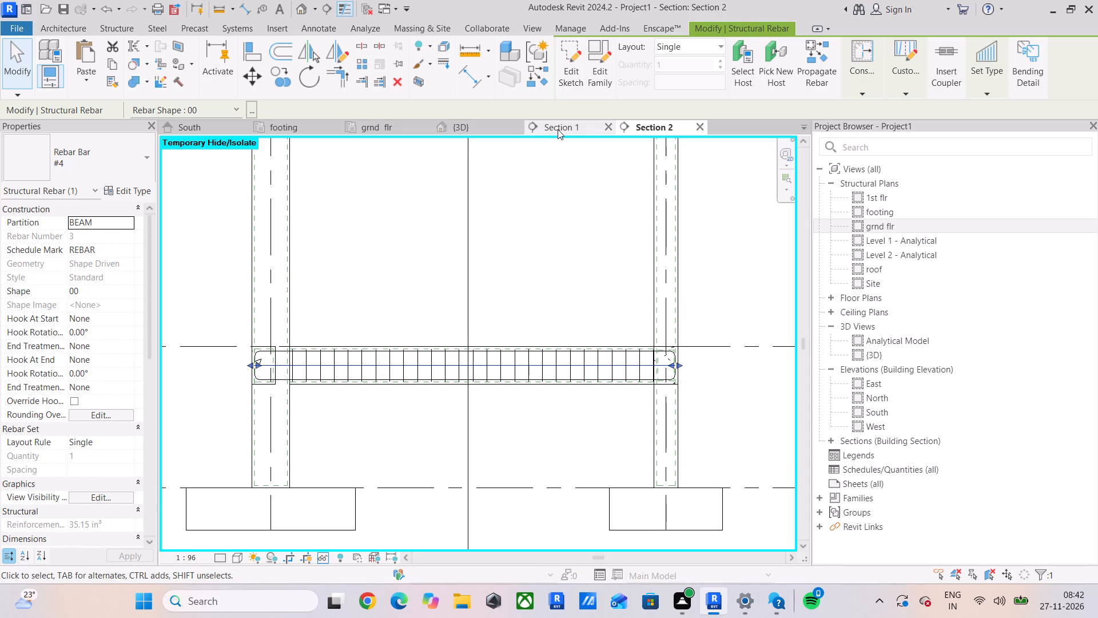
{"action": "left_click", "coordinate": [369, 128]}
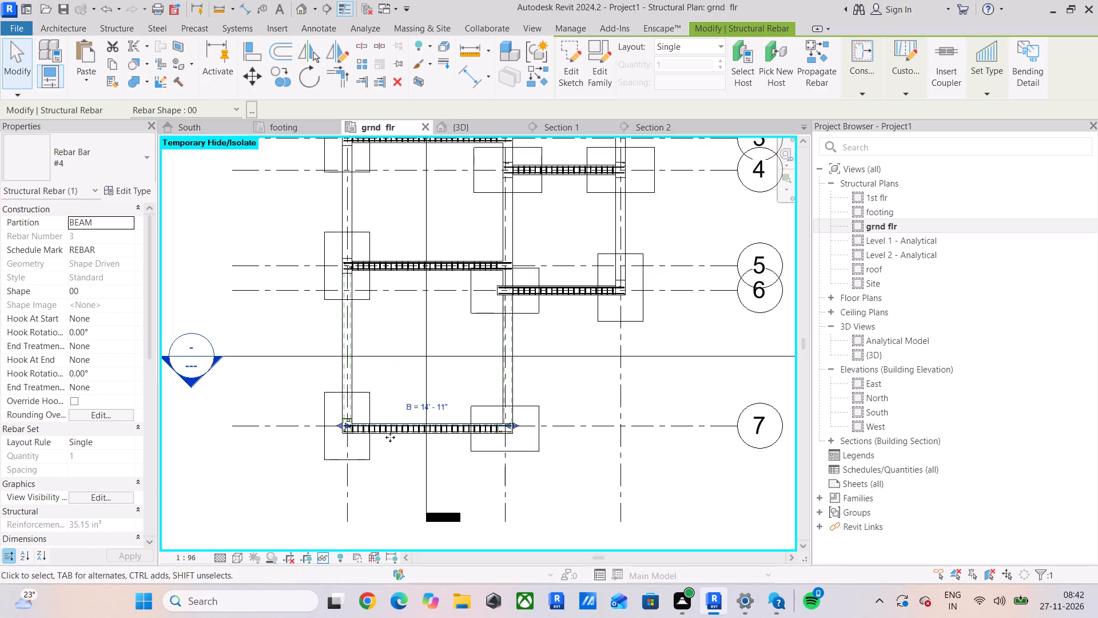
{"action": "scroll", "coordinate": [391, 458], "scroll_direction": "up", "scroll_amount": 11}
{"action": "scroll", "coordinate": [219, 347], "scroll_direction": "up", "scroll_amount": 10}
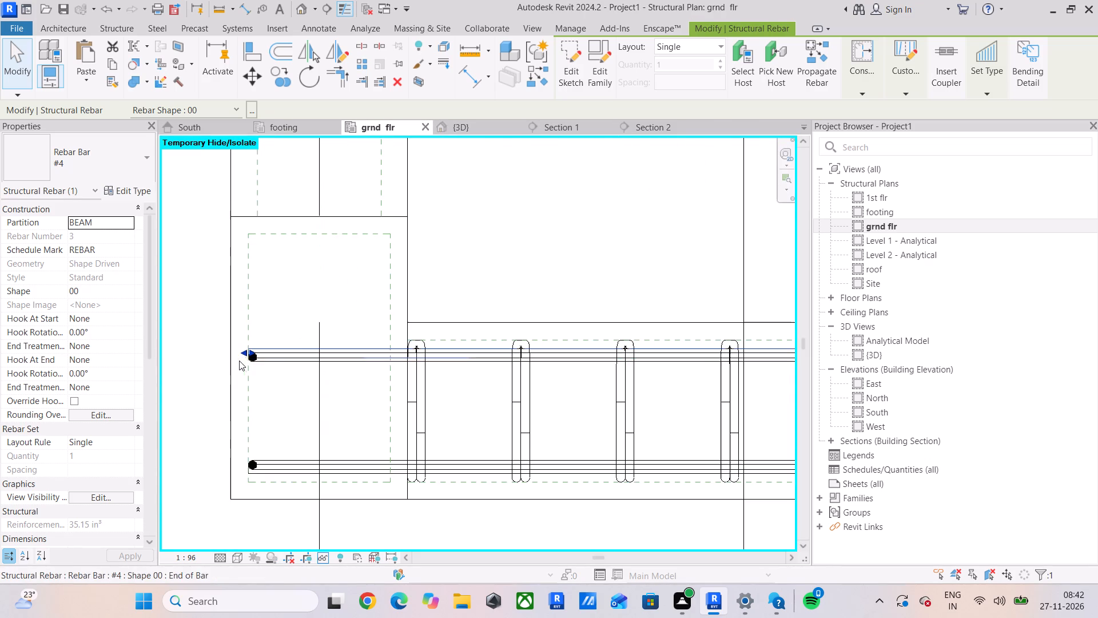
{"action": "left_click", "coordinate": [287, 470]}
Select the grid 5 beam's longitudinal bars, filter out grids and structural framing, and set their Partition to BEAM.
{"action": "scroll", "coordinate": [333, 377], "scroll_direction": "down", "scroll_amount": 4}
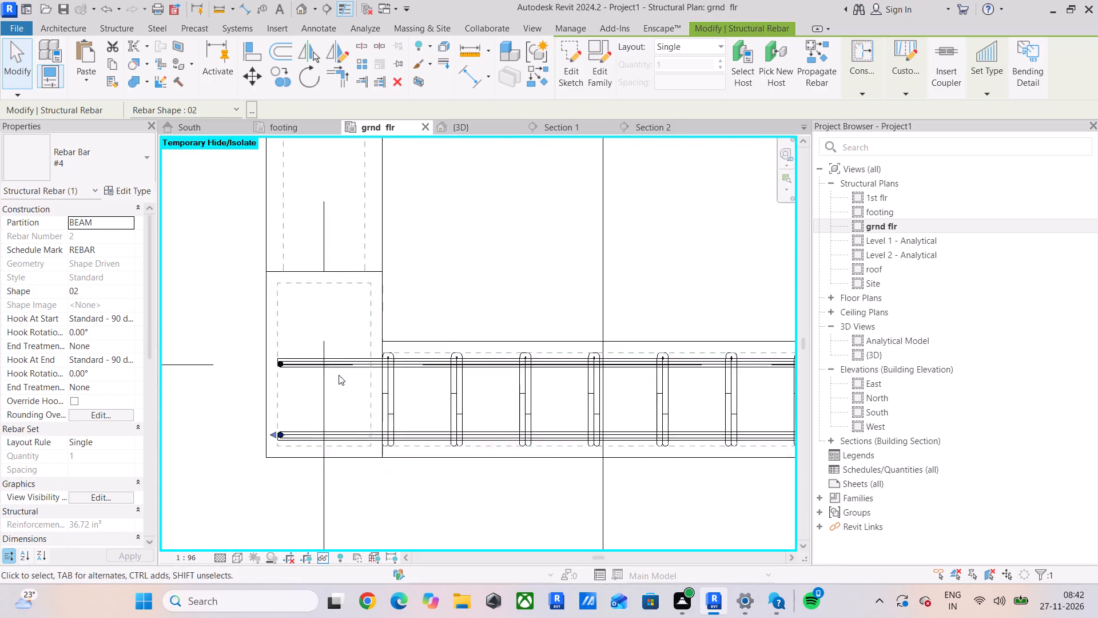
{"action": "middle_click_drag", "start_coordinate": [360, 402], "coordinate": [321, 599]}
{"action": "scroll", "coordinate": [381, 393], "scroll_direction": "down", "scroll_amount": 5}
{"action": "middle_click_drag", "start_coordinate": [393, 386], "coordinate": [347, 617]}
{"action": "middle_click_drag", "start_coordinate": [389, 363], "coordinate": [384, 547]}
{"action": "scroll", "coordinate": [384, 524], "scroll_direction": "down", "scroll_amount": 2}
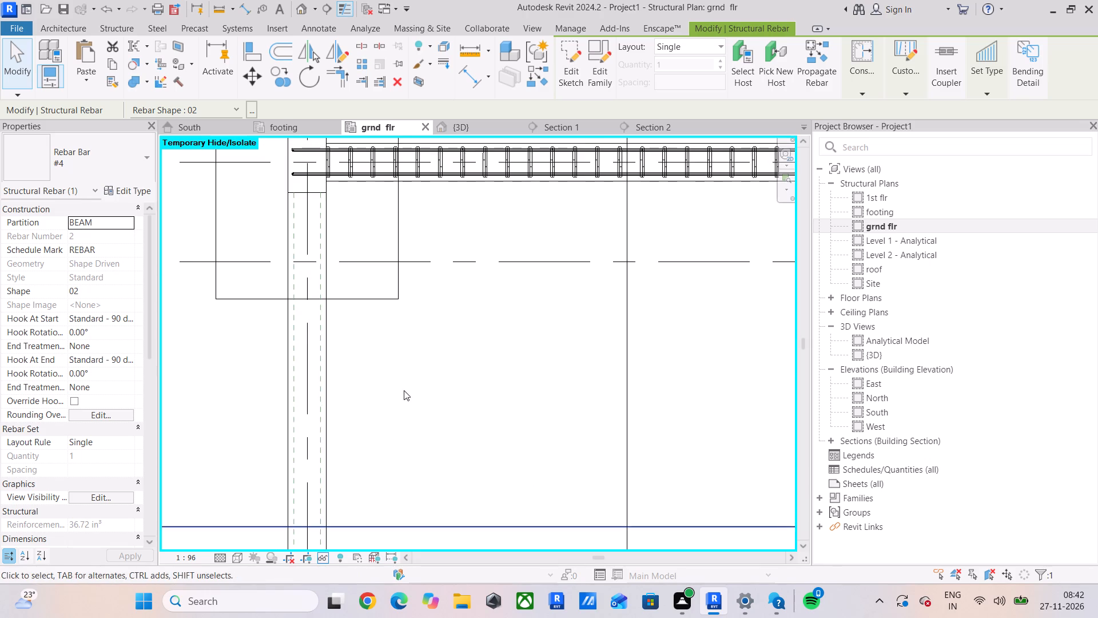
{"action": "scroll", "coordinate": [401, 372], "scroll_direction": "down", "scroll_amount": 4}
{"action": "middle_click_drag", "start_coordinate": [401, 372], "coordinate": [380, 466]}
{"action": "scroll", "coordinate": [316, 336], "scroll_direction": "up", "scroll_amount": 11}
{"action": "scroll", "coordinate": [406, 353], "scroll_direction": "up", "scroll_amount": 4}
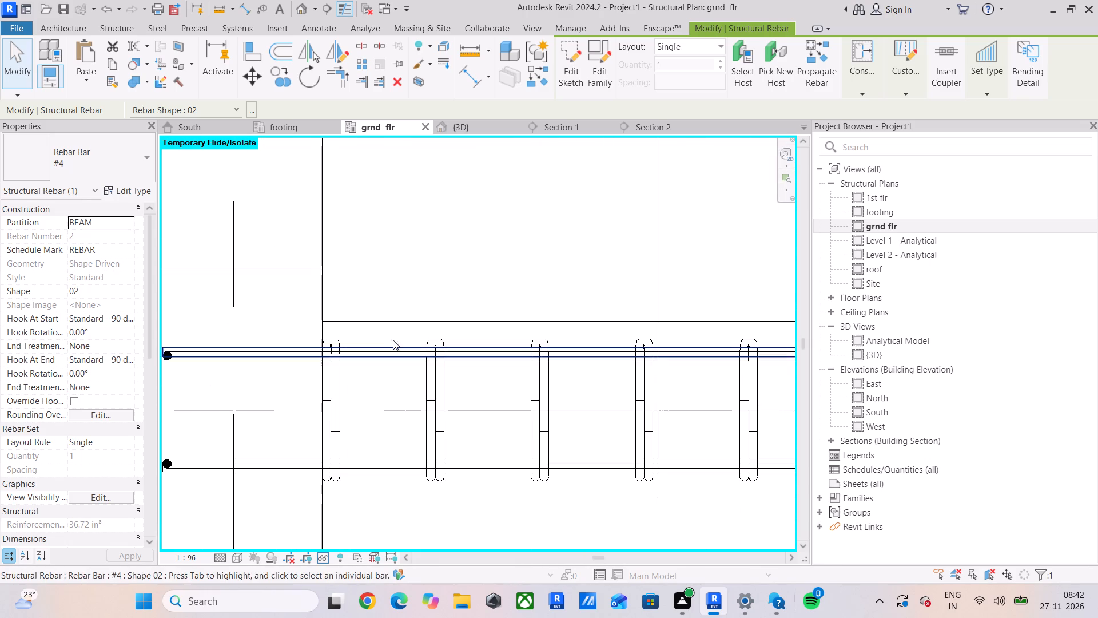
{"action": "left_click_drag", "start_coordinate": [392, 337], "coordinate": [373, 477]}
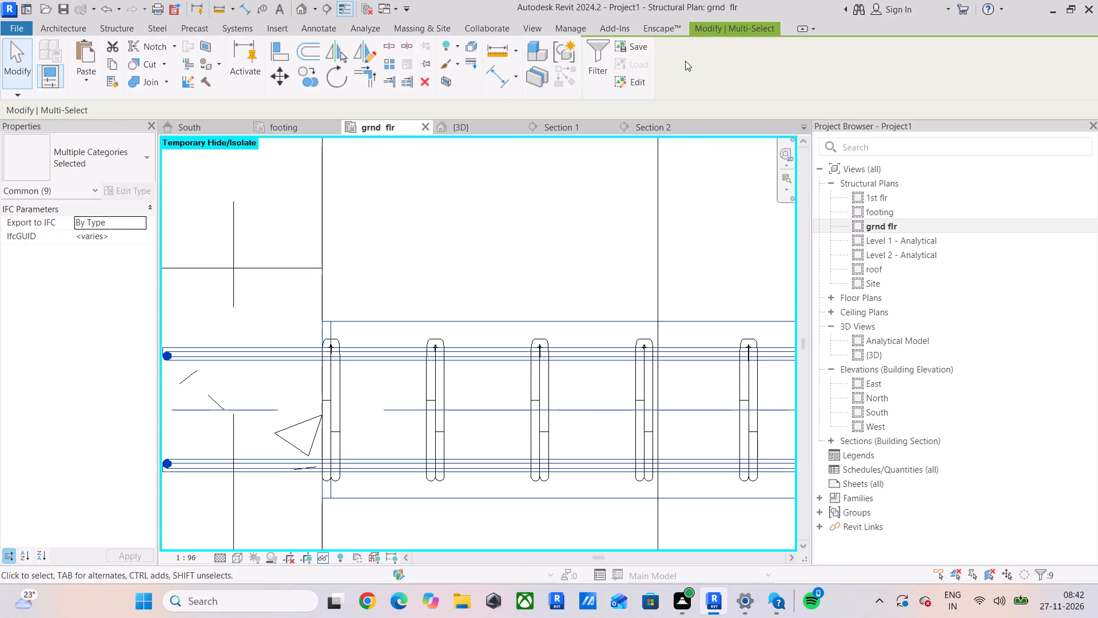
{"action": "left_click", "coordinate": [589, 63]}
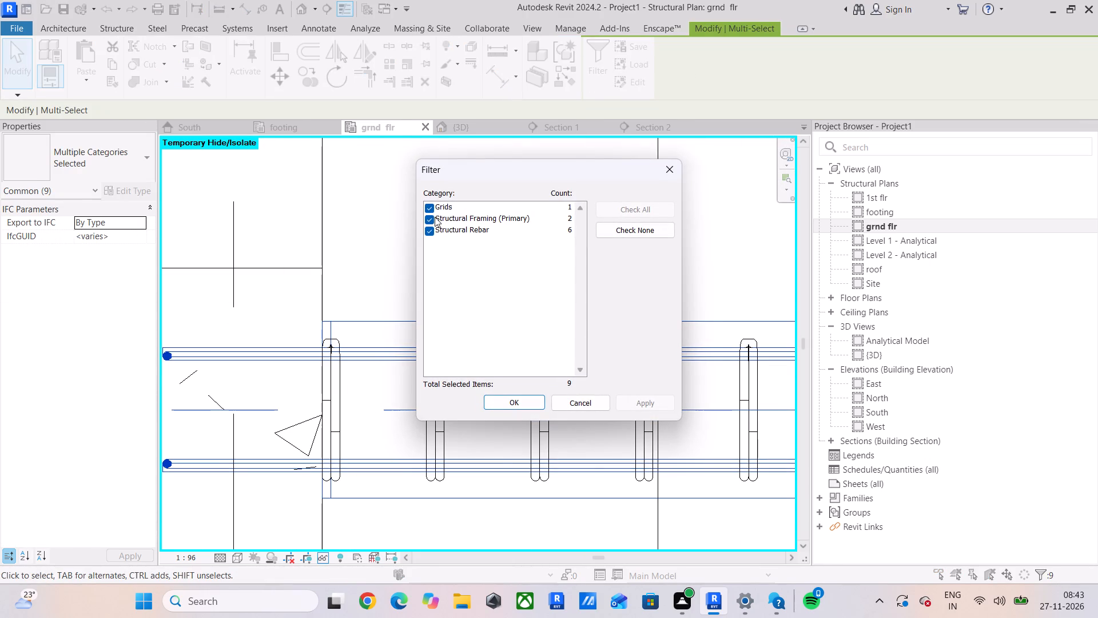
{"action": "left_click", "coordinate": [433, 216]}
{"action": "left_click", "coordinate": [432, 202]}
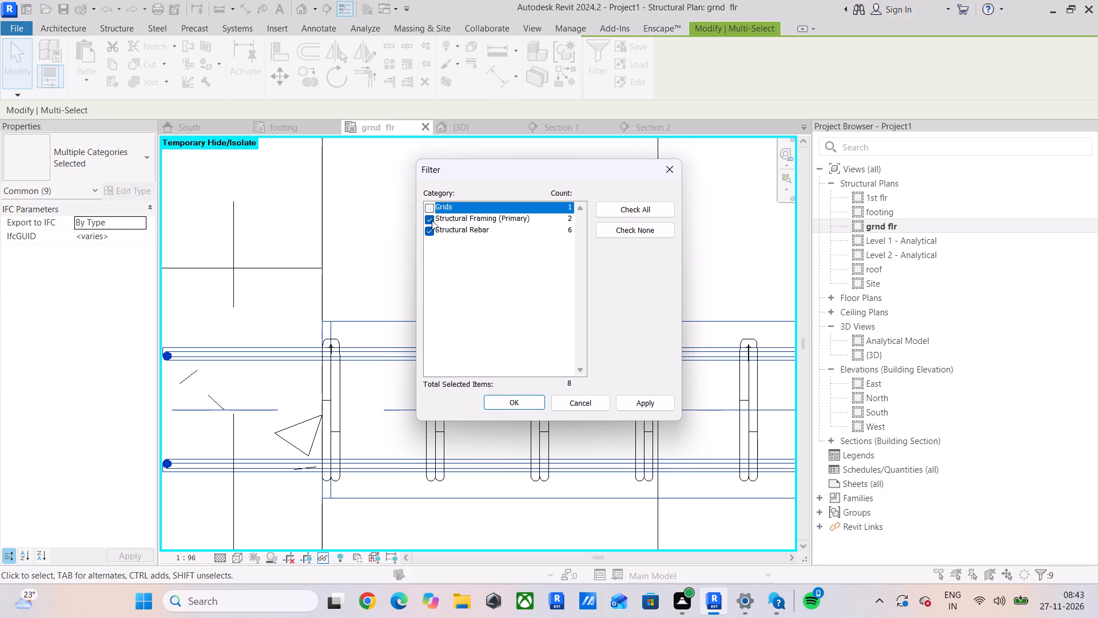
{"action": "left_click", "coordinate": [432, 220]}
{"action": "left_click", "coordinate": [522, 397]}
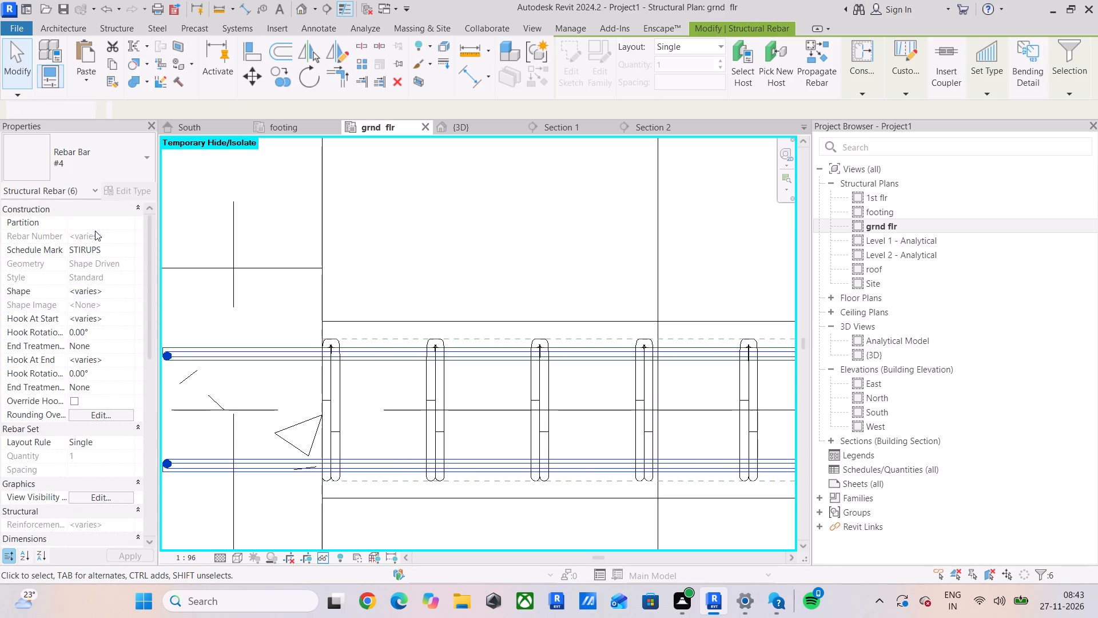
{"action": "scroll", "coordinate": [91, 232], "scroll_direction": "up", "scroll_amount": 3}
{"action": "left_click", "coordinate": [99, 219]}
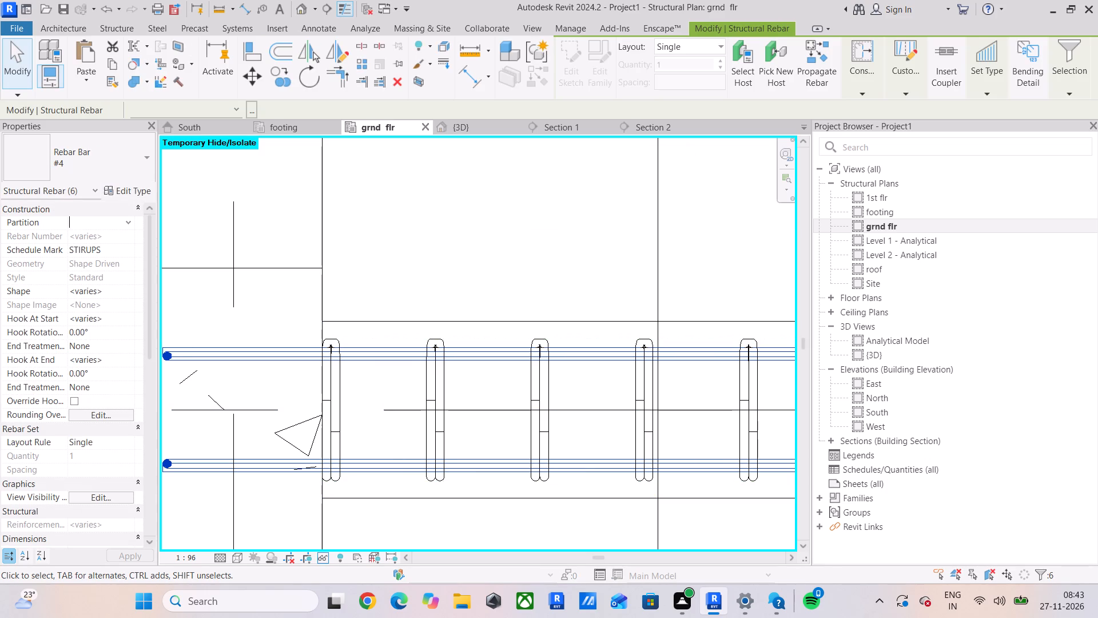
{"action": "type", "text": "BEAM"}
{"action": "key", "text": "Return"}
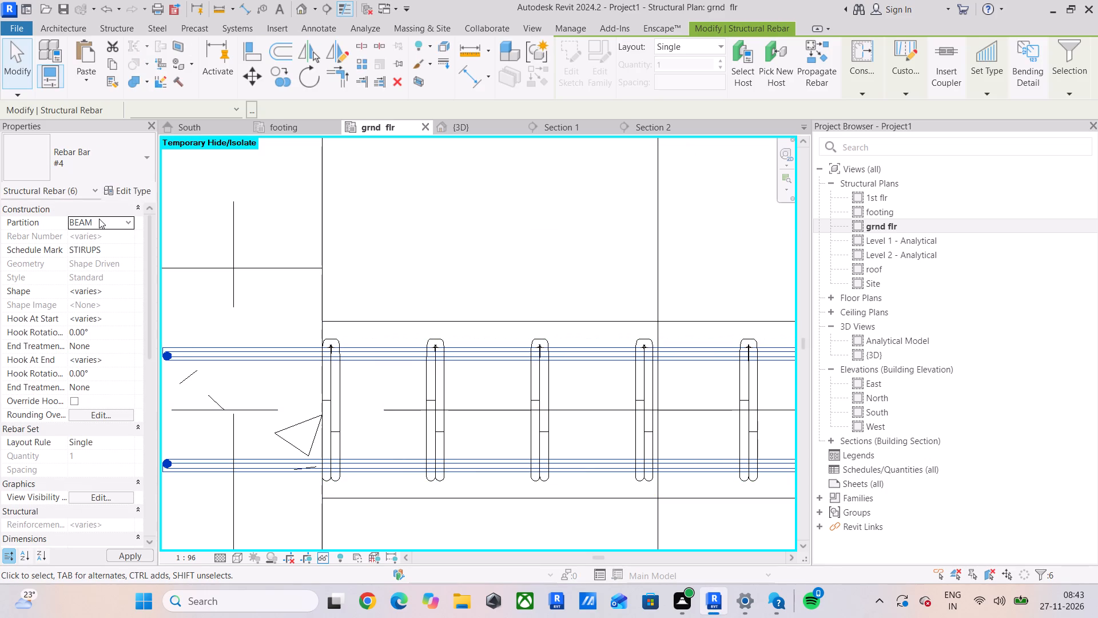
Set the Schedule Mark of the grid 5 beam's selected longitudinal bars to REBAR.
{"action": "left_click", "coordinate": [116, 247]}
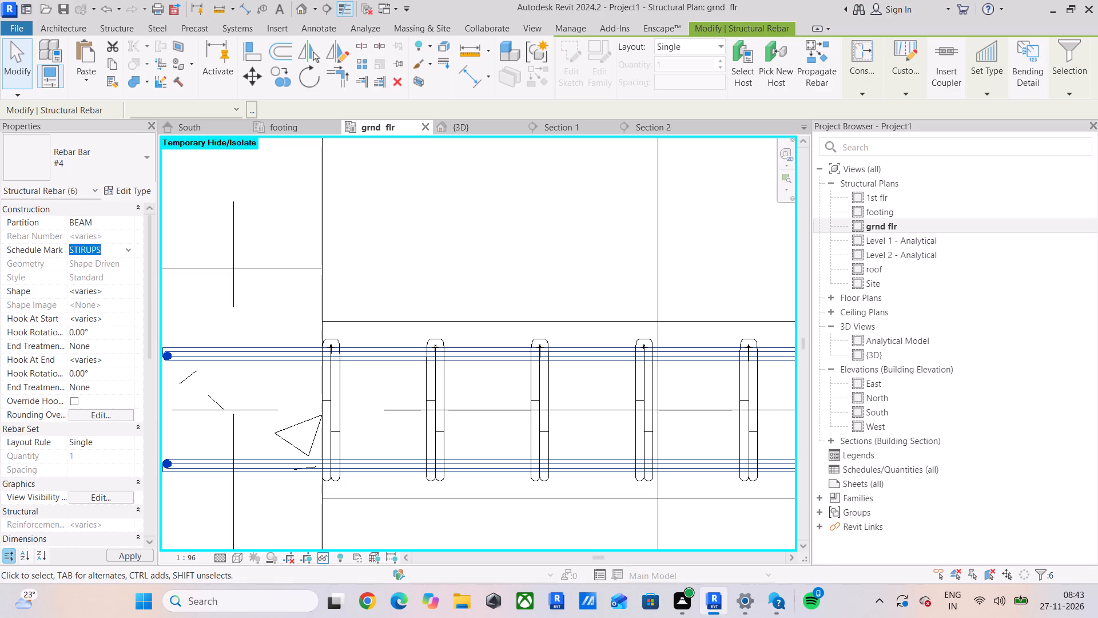
{"action": "type", "text": "REBARS"}
{"action": "key", "text": "Return"}
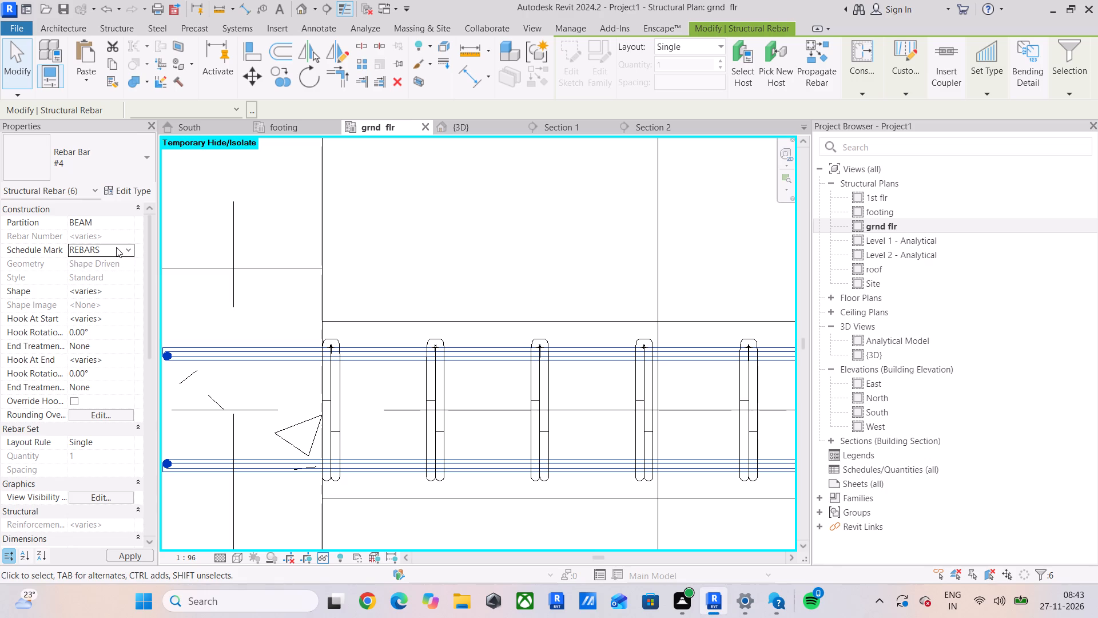
{"action": "left_click", "coordinate": [116, 247]}
{"action": "type", "text": "REBAR"}
{"action": "key", "text": "Return"}
Select the grid 6 beam's longitudinal bars, keep only structural rebar in the selection, and set their Partition to BEAM.
{"action": "scroll", "coordinate": [119, 248], "scroll_direction": "down", "scroll_amount": 7}
{"action": "scroll", "coordinate": [283, 238], "scroll_direction": "down", "scroll_amount": 10}
{"action": "scroll", "coordinate": [0, 268], "scroll_direction": "up", "scroll_amount": 6}
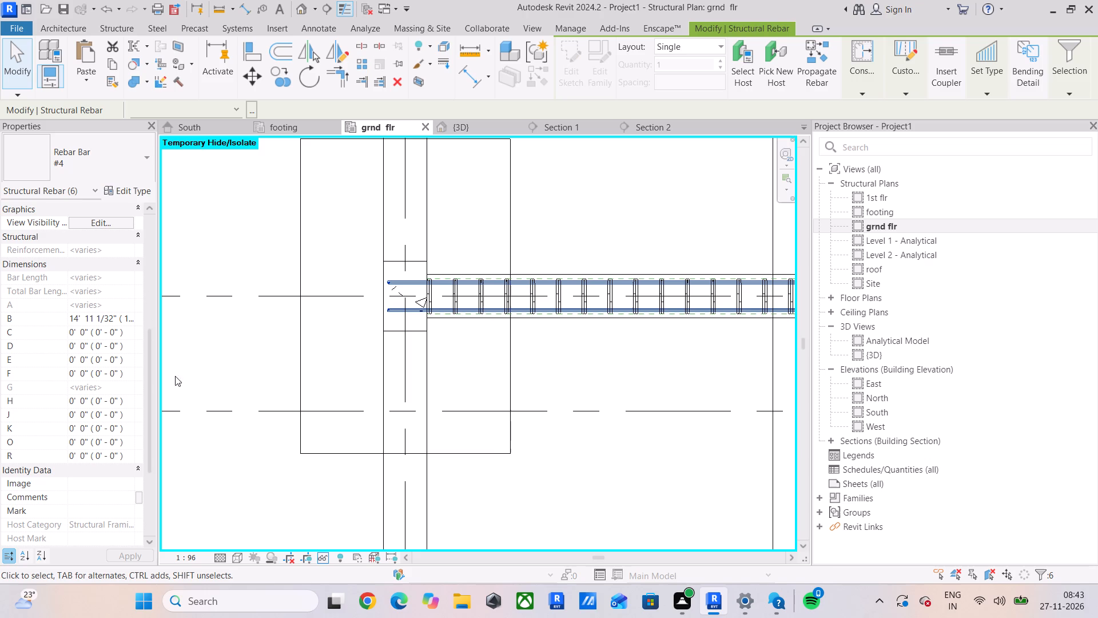
{"action": "left_click", "coordinate": [602, 346]}
{"action": "scroll", "coordinate": [601, 344], "scroll_direction": "down", "scroll_amount": 6}
{"action": "middle_click_drag", "start_coordinate": [635, 335], "coordinate": [129, 397]}
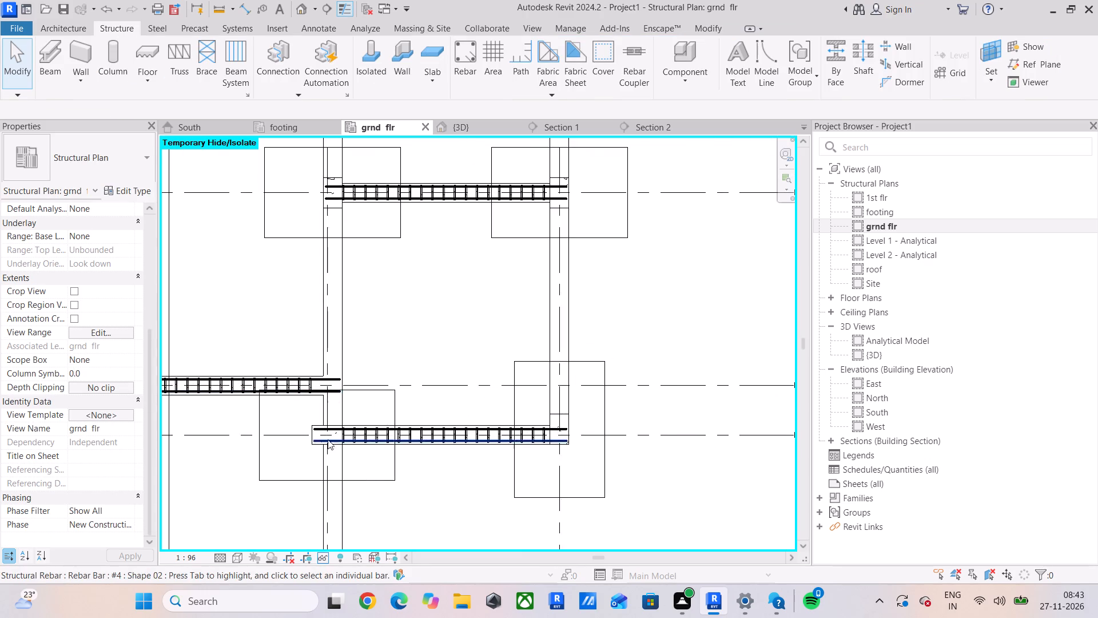
{"action": "scroll", "coordinate": [328, 441], "scroll_direction": "up", "scroll_amount": 15}
{"action": "left_click_drag", "start_coordinate": [451, 342], "coordinate": [445, 422]}
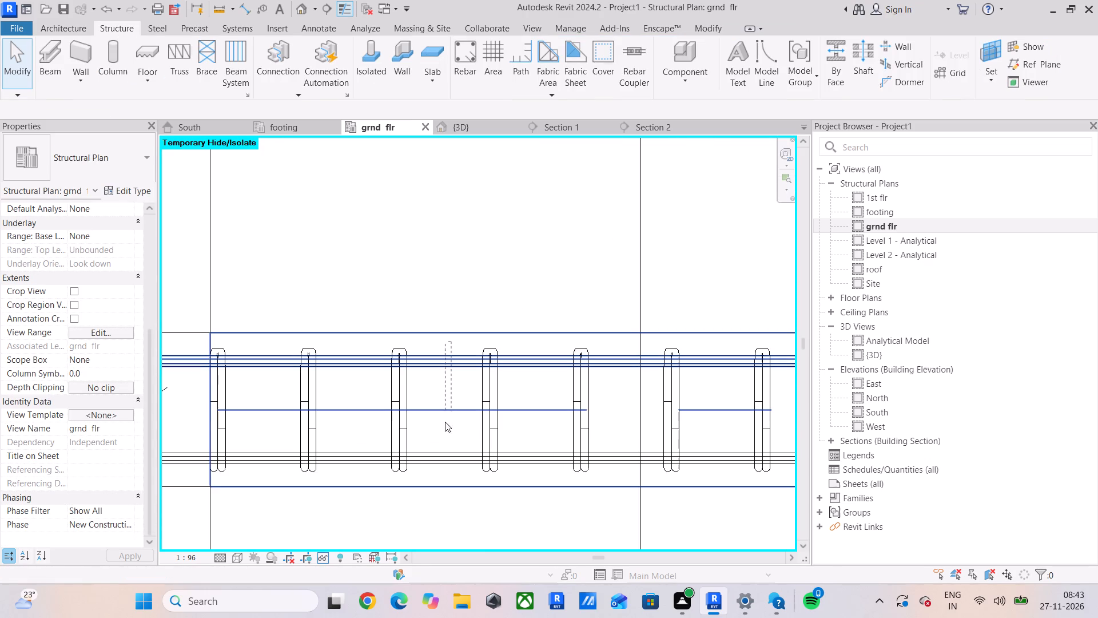
{"action": "left_click_drag", "start_coordinate": [445, 422], "coordinate": [433, 465]}
{"action": "left_click", "coordinate": [594, 54]}
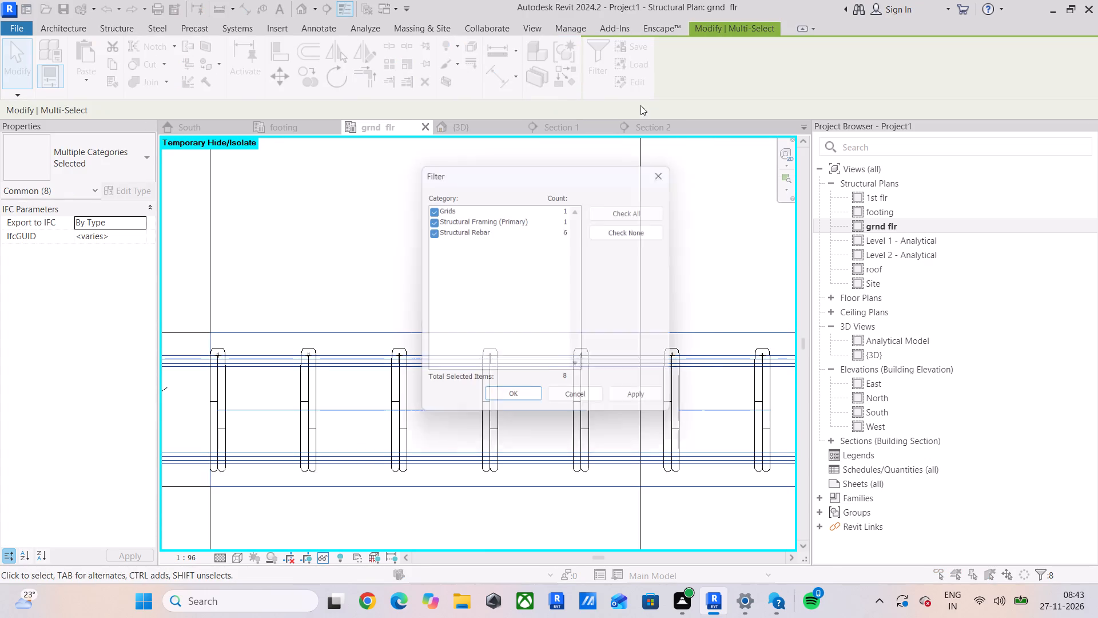
{"action": "left_click_drag", "start_coordinate": [606, 231], "coordinate": [600, 232]}
{"action": "left_click", "coordinate": [431, 230]}
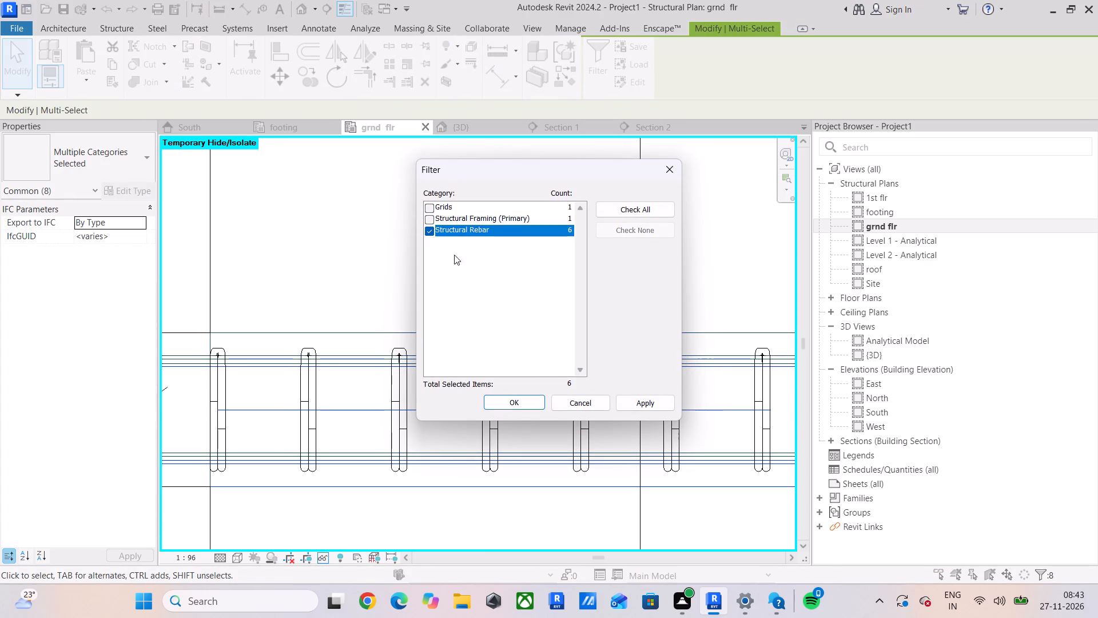
{"action": "left_click", "coordinate": [514, 408]}
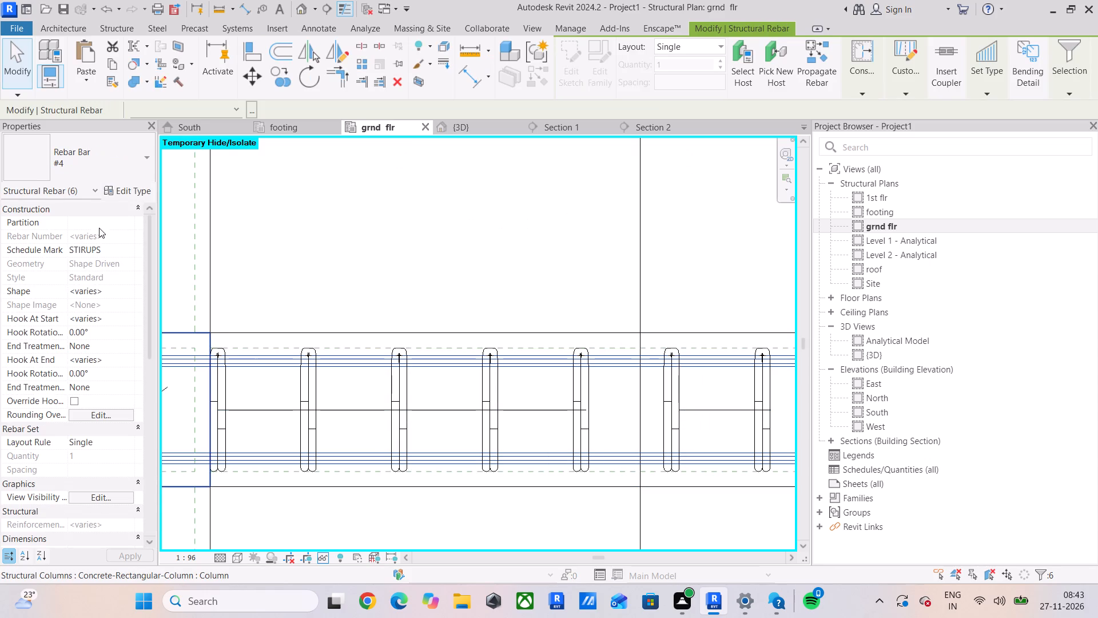
{"action": "left_click", "coordinate": [99, 226]}
{"action": "type", "text": "BEAM"}
{"action": "key", "text": "Return"}
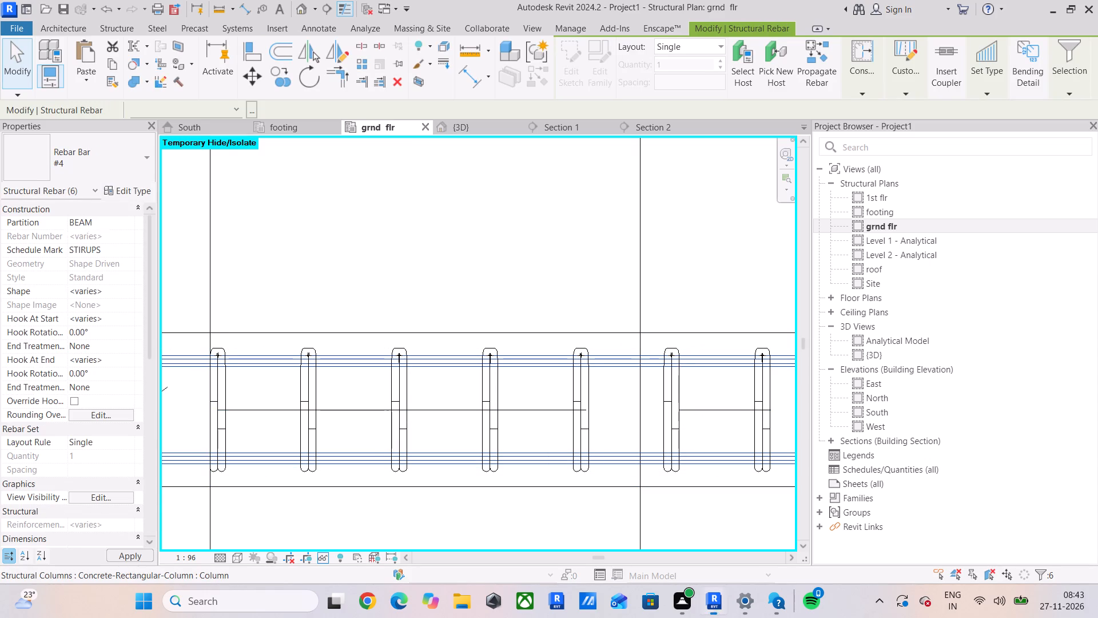
Set the Schedule Mark of the grid 6 beam's selected longitudinal bars to REBAR.
{"action": "left_click", "coordinate": [109, 249]}
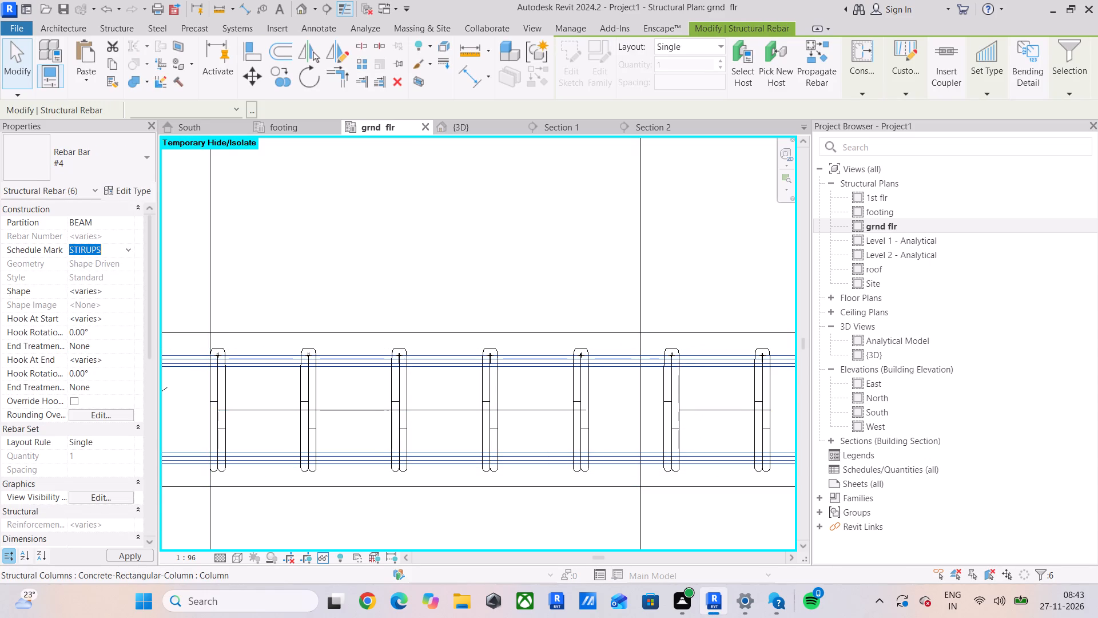
{"action": "type", "text": "REBAR"}
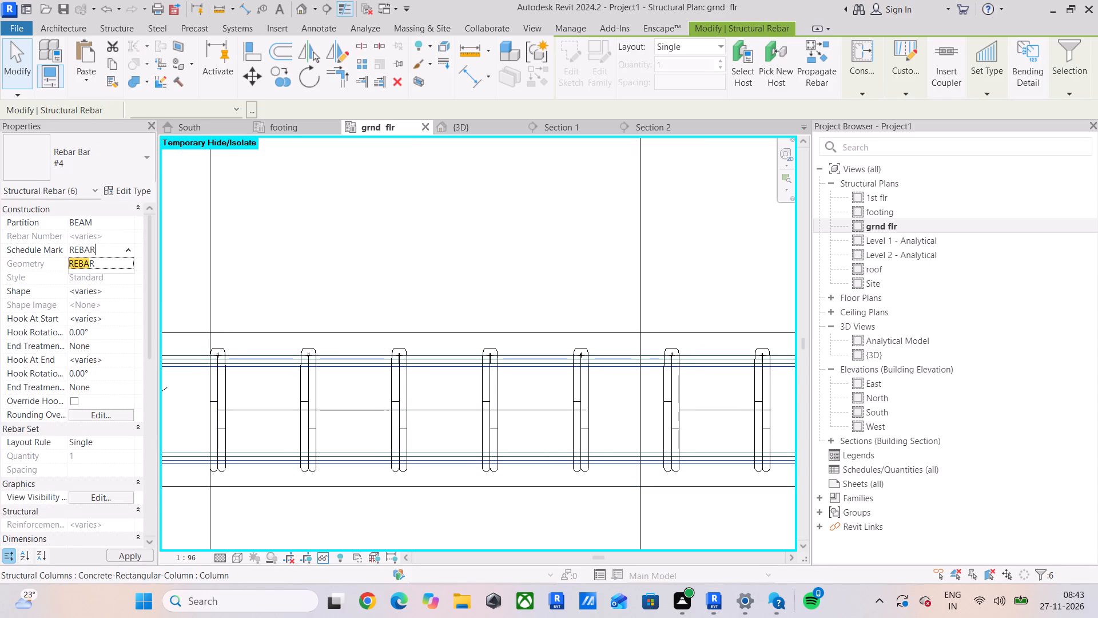
{"action": "key", "text": "Return"}
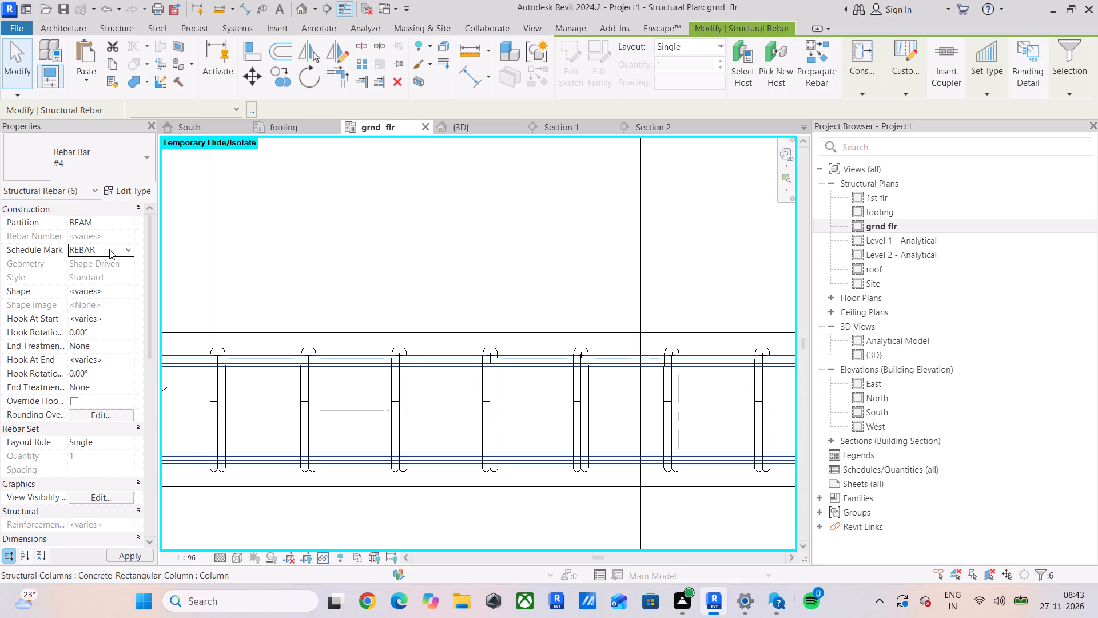
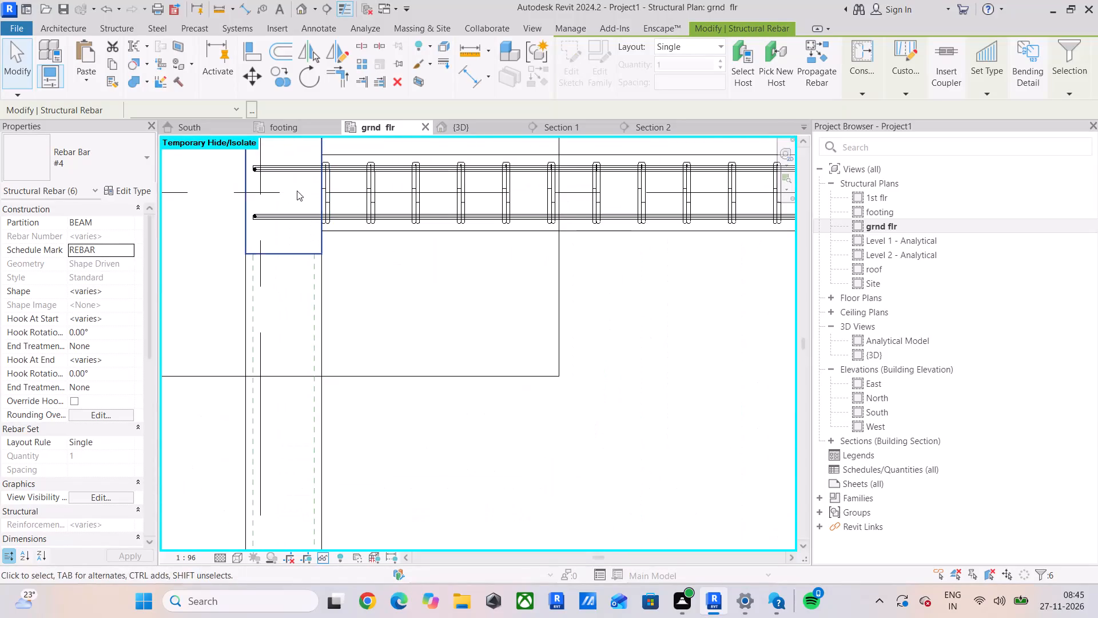
Select the longitudinal bars of the adjacent horizontal beam, keep only structural rebar in the selection, and set their Partition to BEAM.
{"action": "scroll", "coordinate": [408, 204], "scroll_direction": "up", "scroll_amount": 1}
{"action": "middle_click_drag", "start_coordinate": [386, 210], "coordinate": [343, 228]}
{"action": "scroll", "coordinate": [449, 183], "scroll_direction": "up", "scroll_amount": 3}
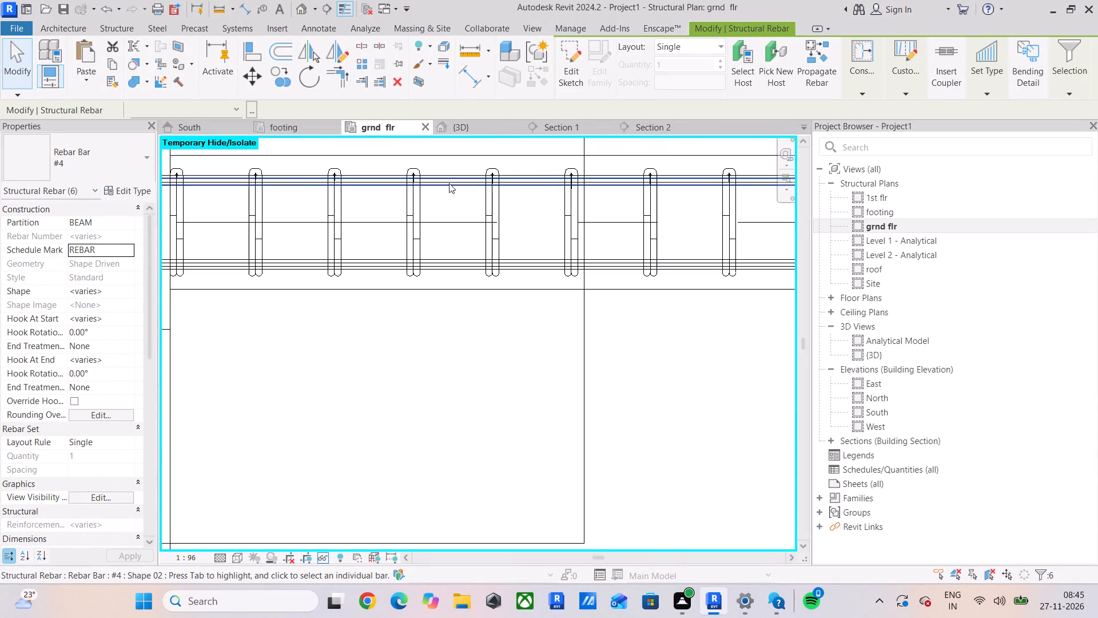
{"action": "left_click_drag", "start_coordinate": [463, 164], "coordinate": [453, 276]}
{"action": "left_click", "coordinate": [599, 50]}
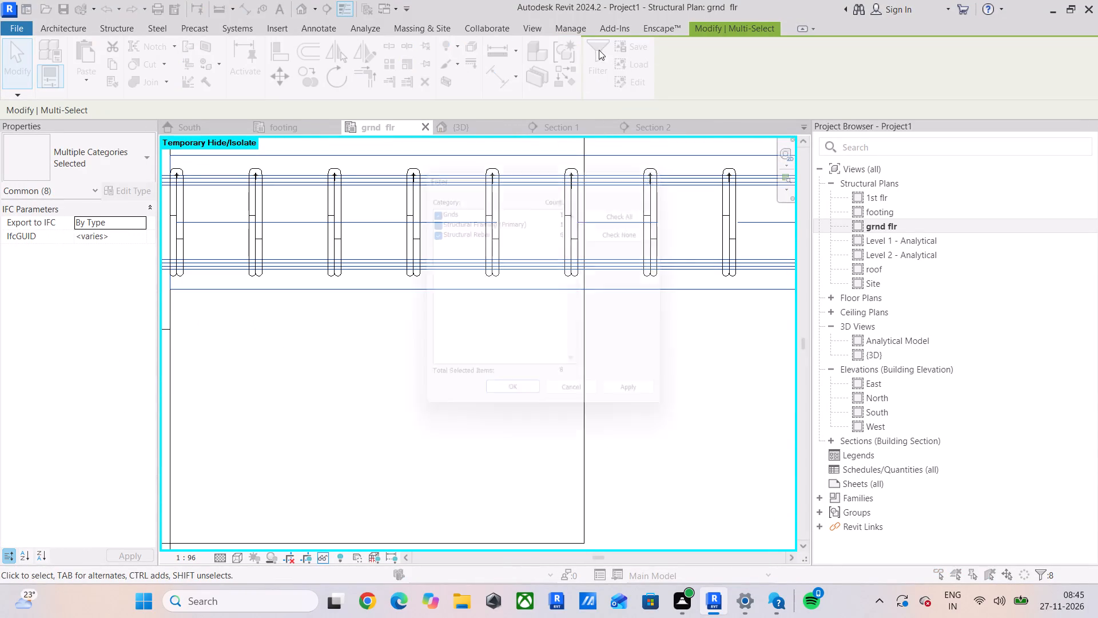
{"action": "left_click_drag", "start_coordinate": [648, 232], "coordinate": [642, 233]}
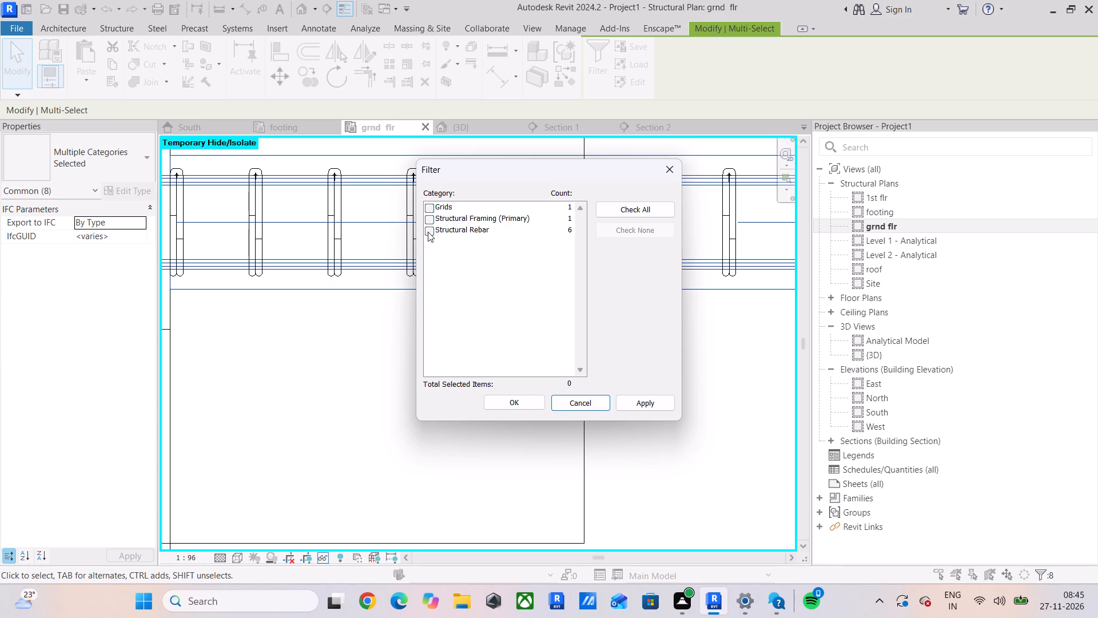
{"action": "left_click", "coordinate": [421, 227]}
{"action": "left_click", "coordinate": [427, 232]}
{"action": "left_click", "coordinate": [511, 407]}
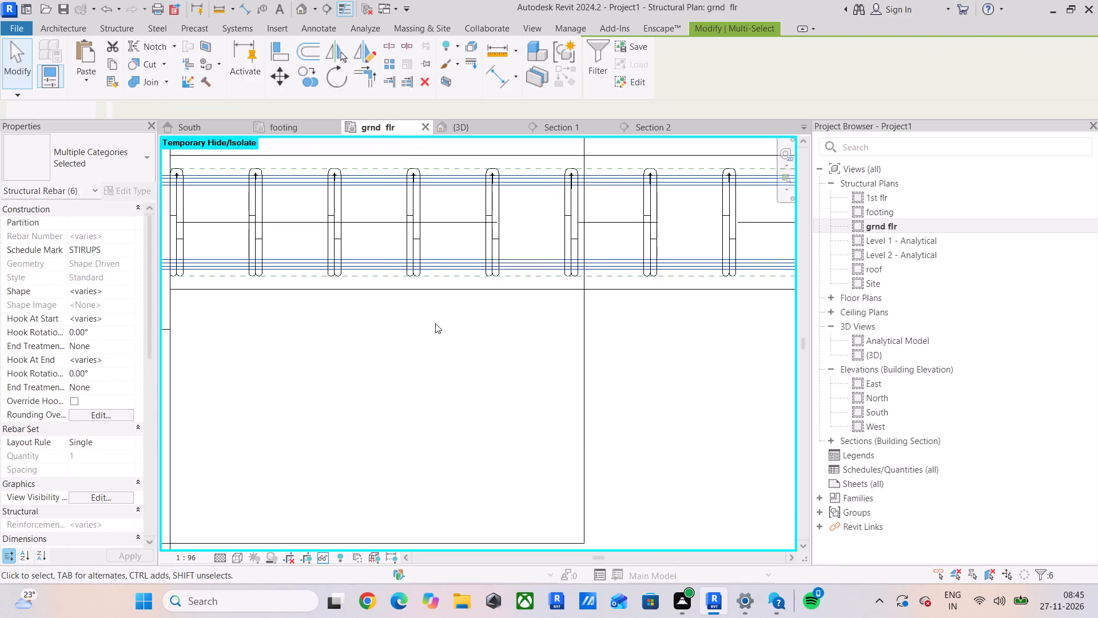
{"action": "left_click", "coordinate": [96, 223]}
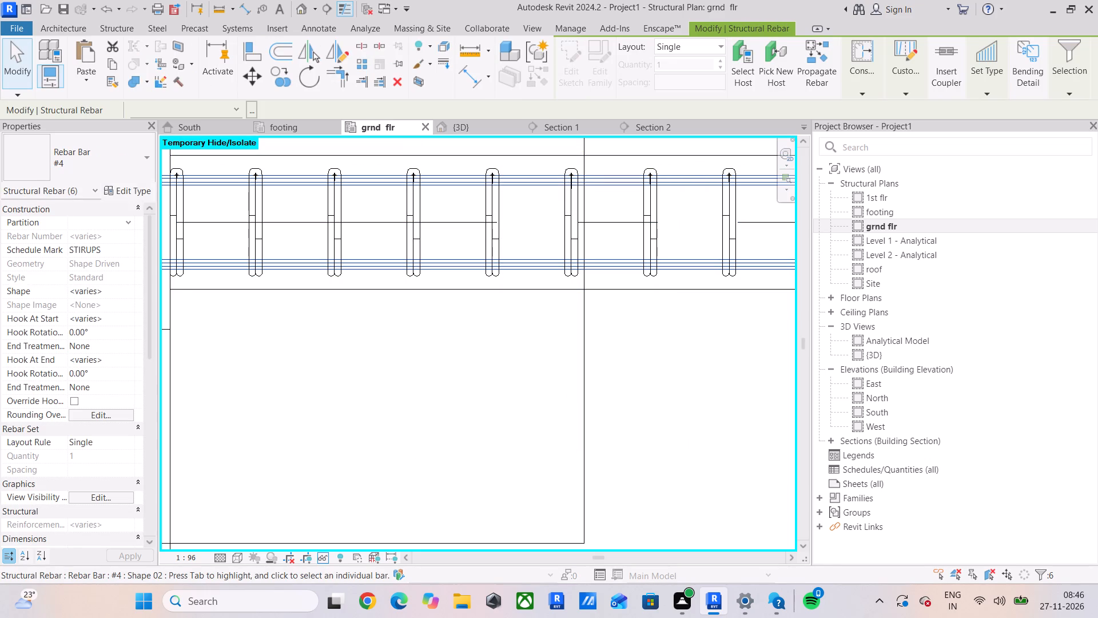
{"action": "type", "text": "BEAM"}
{"action": "key", "text": "Return"}
Set the Schedule Mark of this horizontal beam's selected longitudinal bars to REBAR.
{"action": "left_click", "coordinate": [114, 249]}
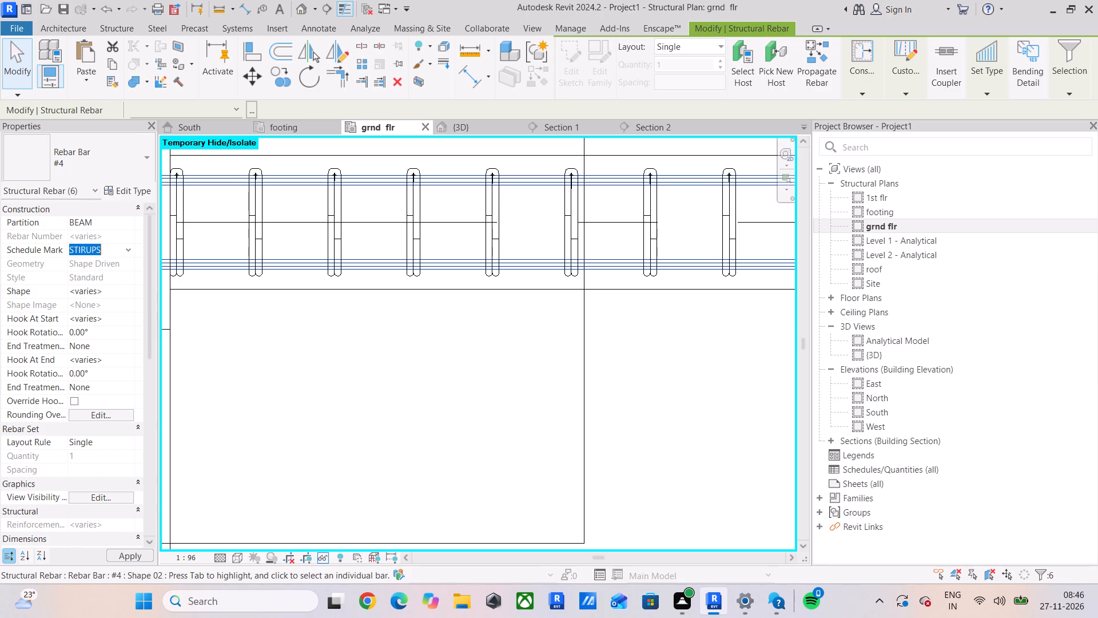
{"action": "type", "text": "REBAR"}
{"action": "key", "text": "Return"}
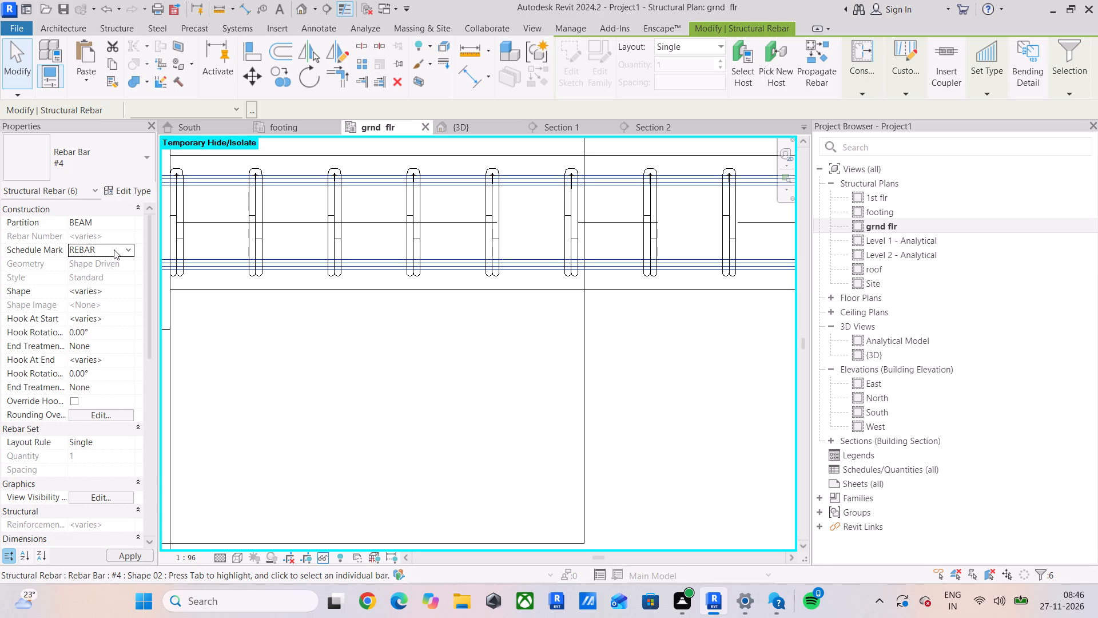
Select the next parallel beam's longitudinal bars further up the plan at its column end, keep only structural rebar, and set their Partition to BEAM.
{"action": "scroll", "coordinate": [317, 219], "scroll_direction": "down", "scroll_amount": 6}
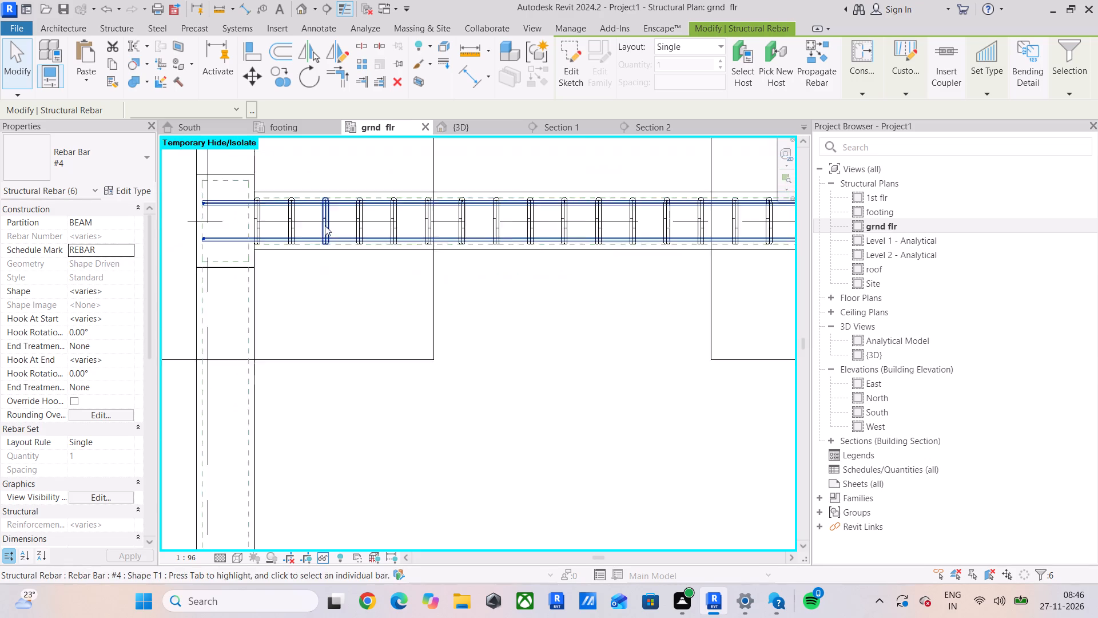
{"action": "scroll", "coordinate": [325, 225], "scroll_direction": "down", "scroll_amount": 2}
{"action": "scroll", "coordinate": [331, 225], "scroll_direction": "up", "scroll_amount": 1}
{"action": "middle_click_drag", "start_coordinate": [331, 225], "coordinate": [297, 345]}
{"action": "scroll", "coordinate": [315, 298], "scroll_direction": "down", "scroll_amount": 4}
{"action": "middle_click_drag", "start_coordinate": [327, 280], "coordinate": [321, 327]}
{"action": "scroll", "coordinate": [237, 211], "scroll_direction": "up", "scroll_amount": 5}
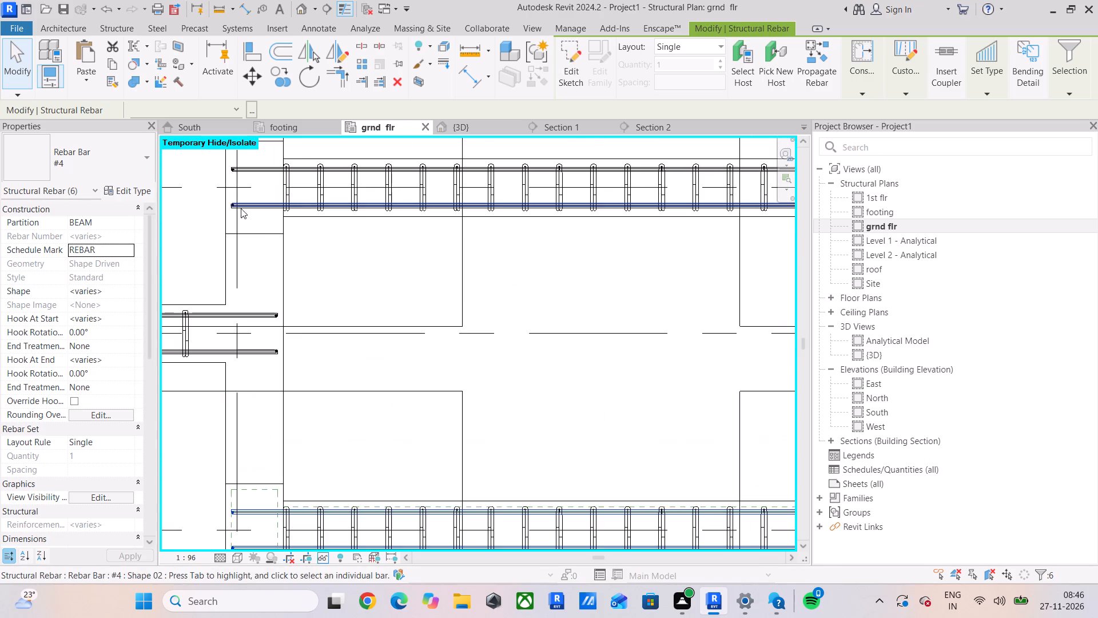
{"action": "scroll", "coordinate": [260, 172], "scroll_direction": "up", "scroll_amount": 3}
{"action": "middle_click_drag", "start_coordinate": [260, 174], "coordinate": [260, 236]}
{"action": "left_click_drag", "start_coordinate": [269, 205], "coordinate": [248, 306]}
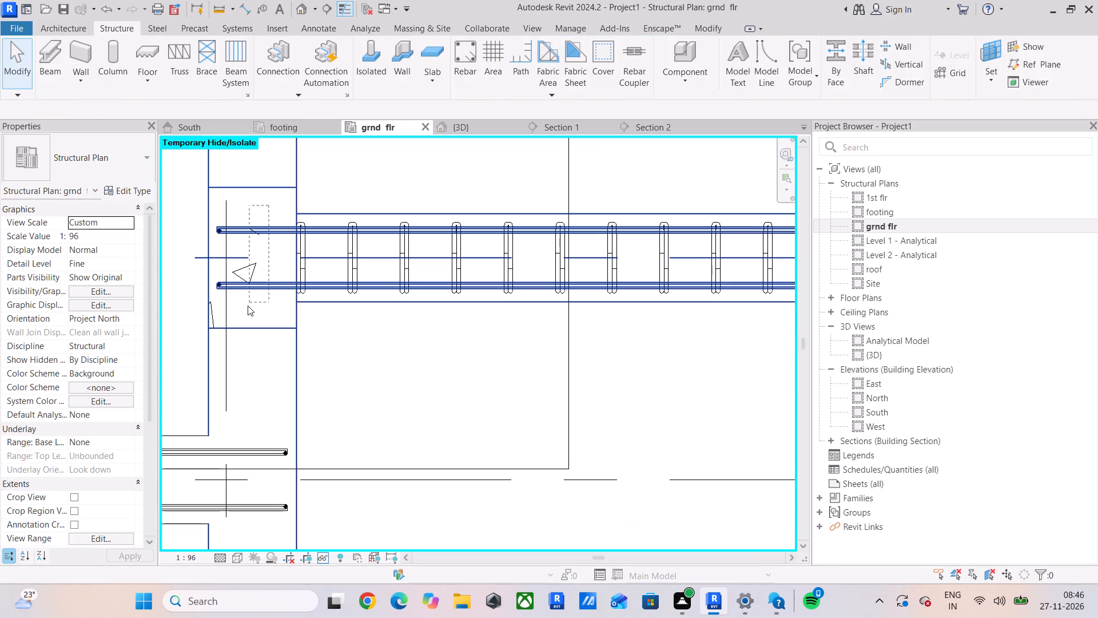
{"action": "left_click_drag", "start_coordinate": [248, 306], "coordinate": [261, 296]}
{"action": "left_click", "coordinate": [603, 46]}
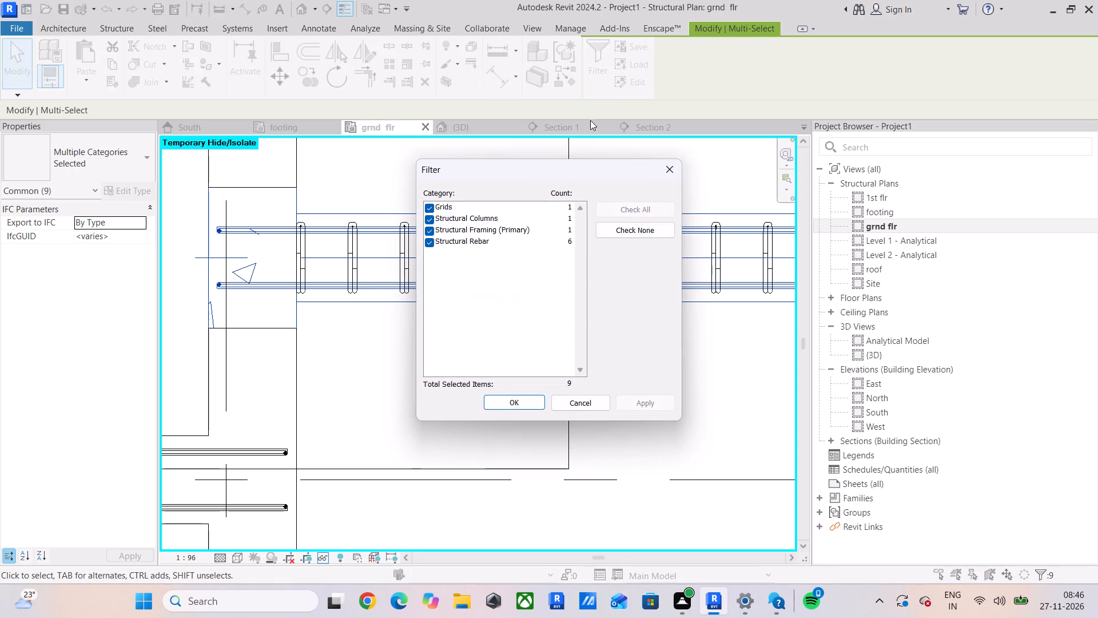
{"action": "left_click", "coordinate": [628, 229]}
{"action": "left_click", "coordinate": [432, 245]}
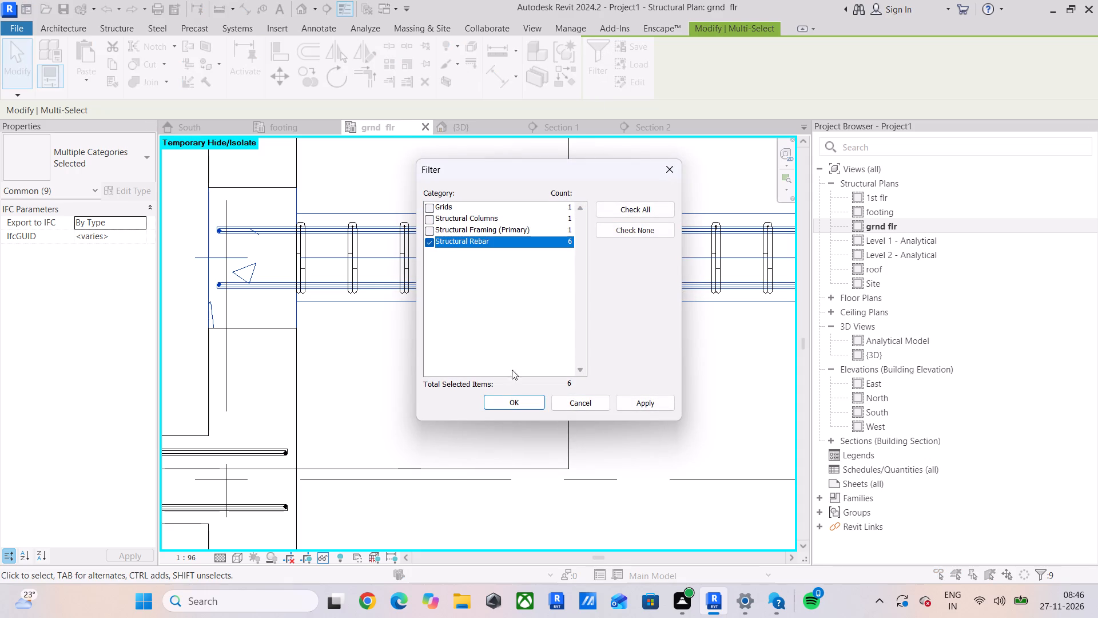
{"action": "left_click", "coordinate": [505, 399]}
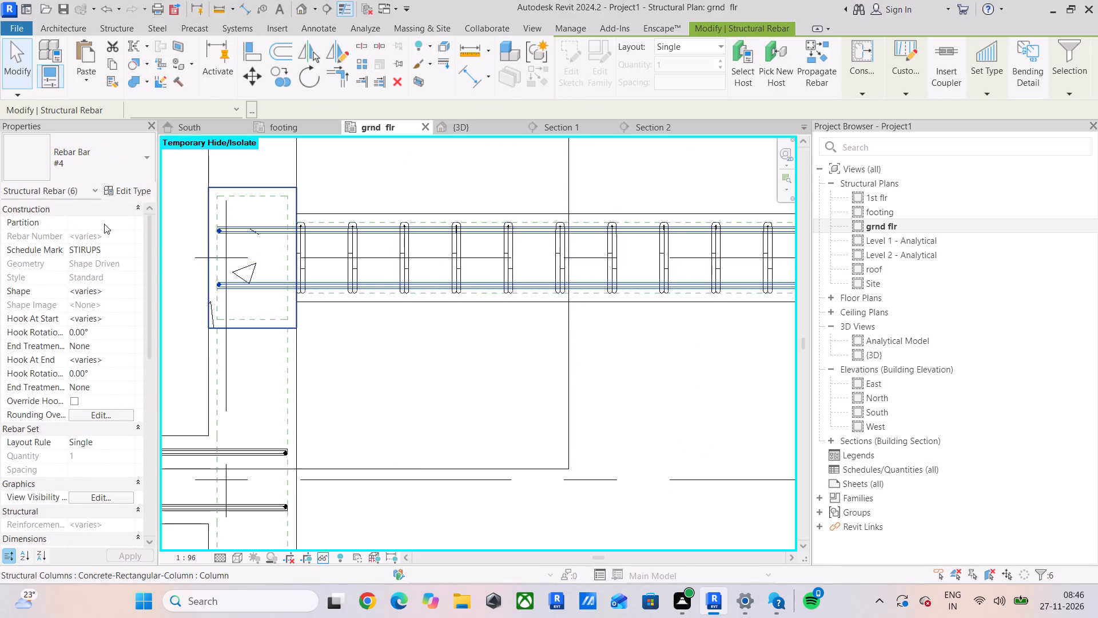
{"action": "left_click", "coordinate": [104, 223]}
{"action": "type", "text": "BEAM"}
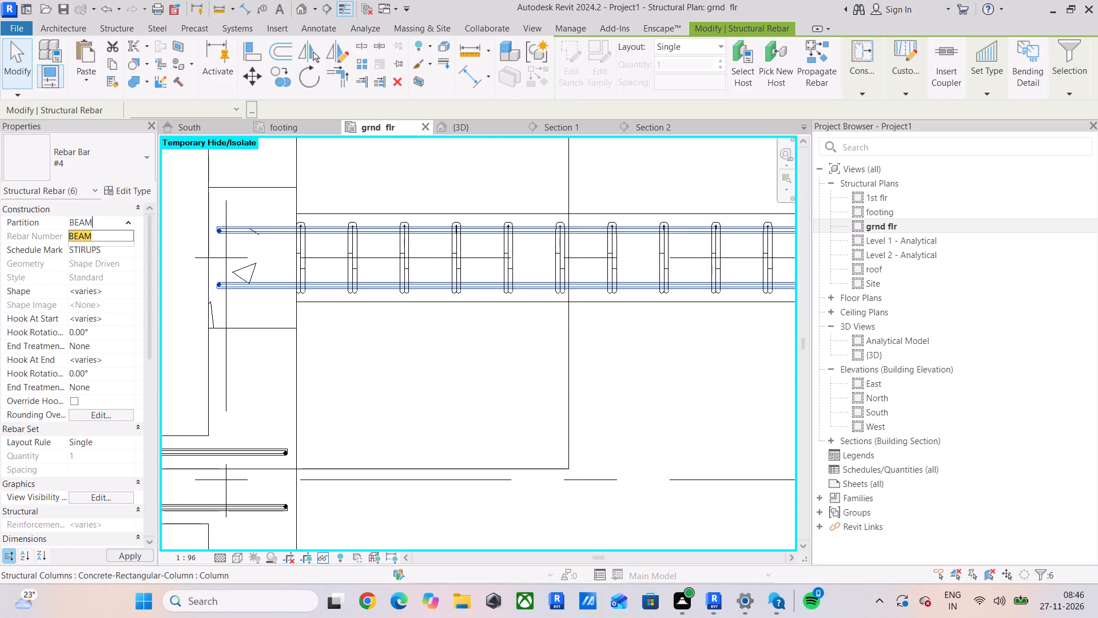
{"action": "key", "text": "Return"}
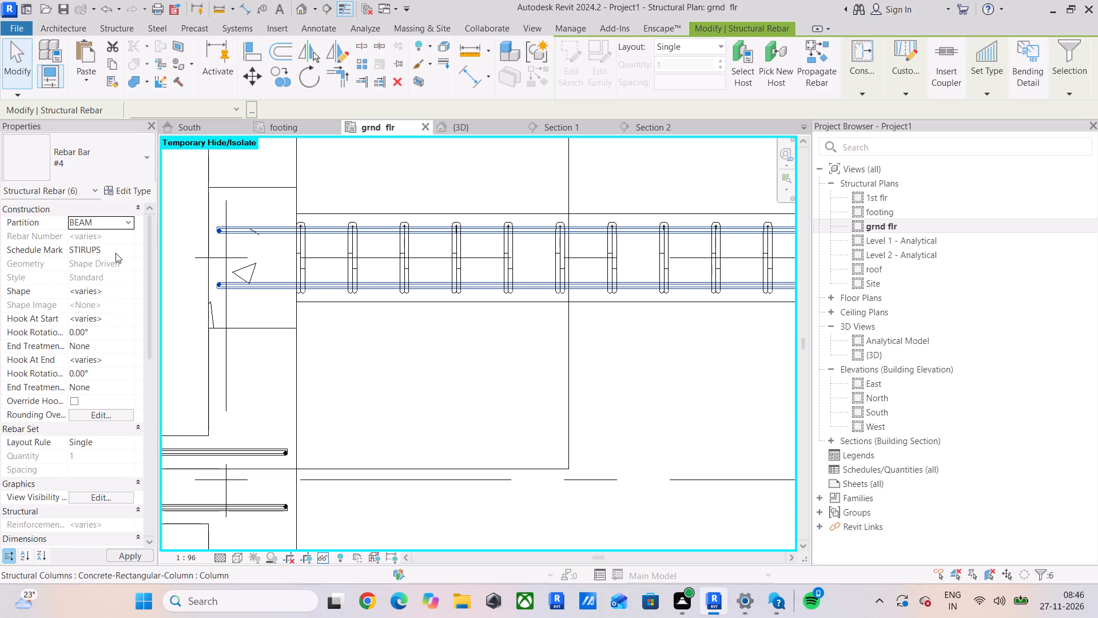
Set the Schedule Mark of the upper parallel beam's selected longitudinal bars to REBAR.
{"action": "left_click", "coordinate": [116, 248]}
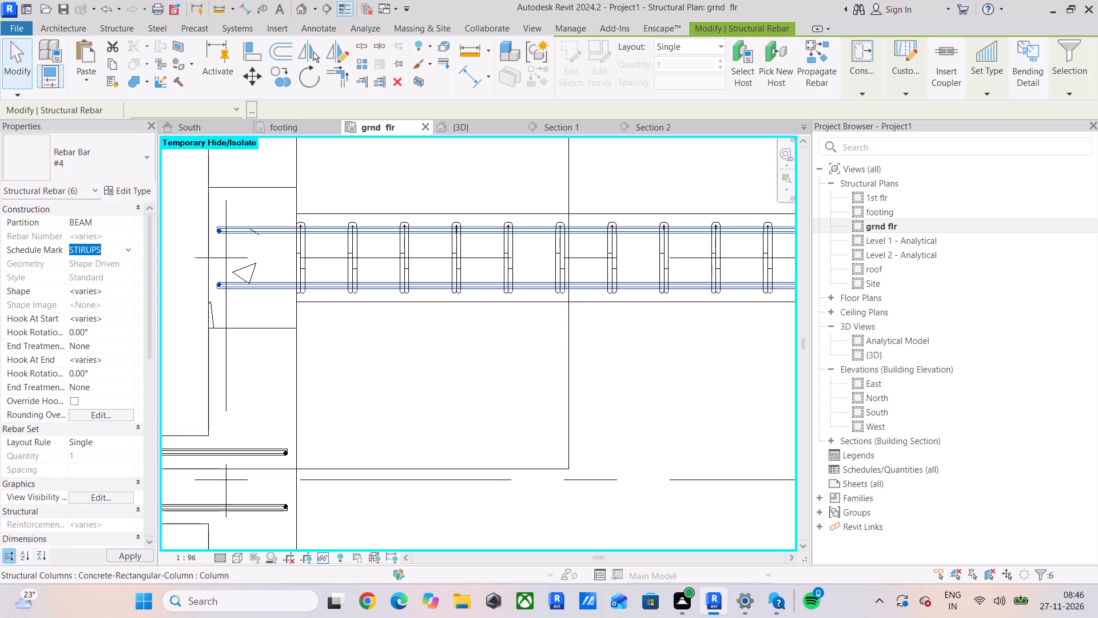
{"action": "type", "text": "REBAR"}
{"action": "key", "text": "Return"}
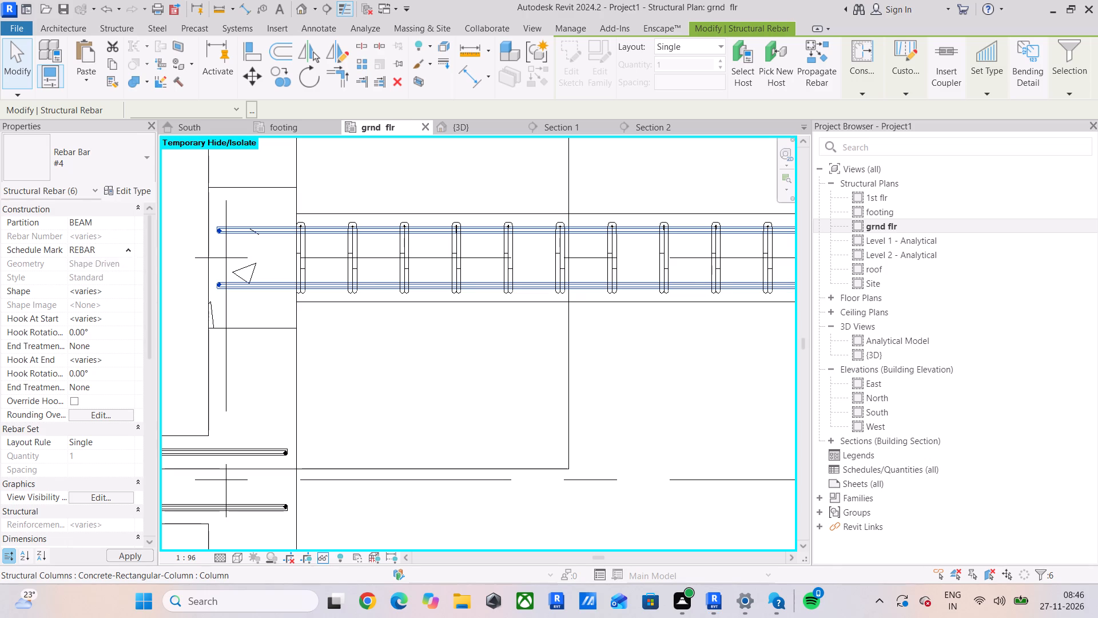
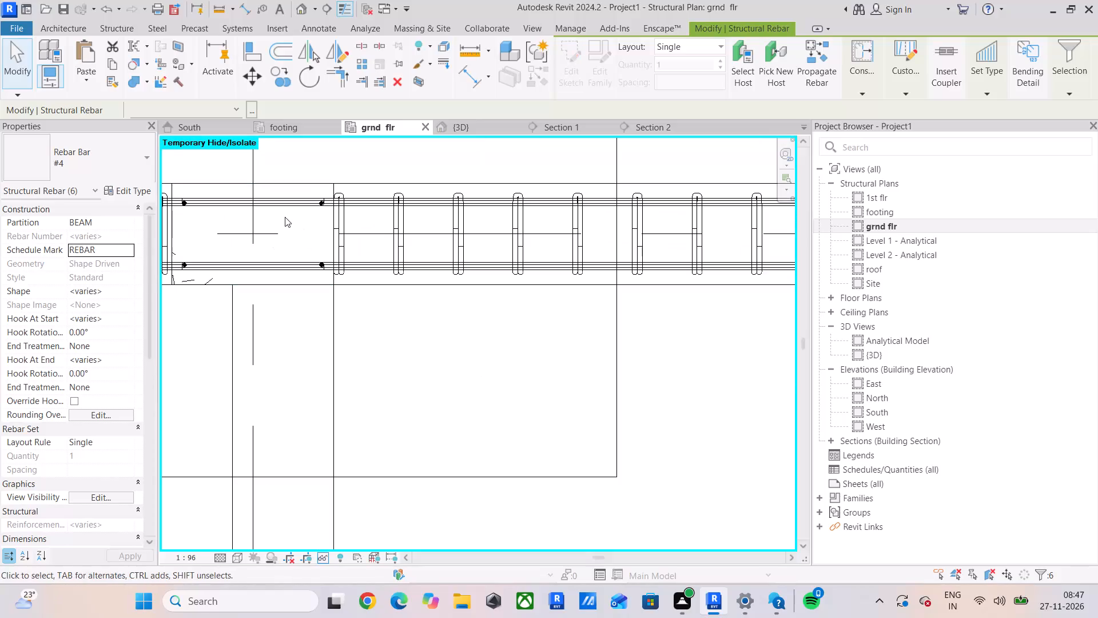
Select the longitudinal bars of the top-row beam's right-hand span, keep only structural rebar, and set their Partition to BEAM.
{"action": "scroll", "coordinate": [423, 192], "scroll_direction": "up", "scroll_amount": 4}
{"action": "left_click_drag", "start_coordinate": [443, 187], "coordinate": [421, 334]}
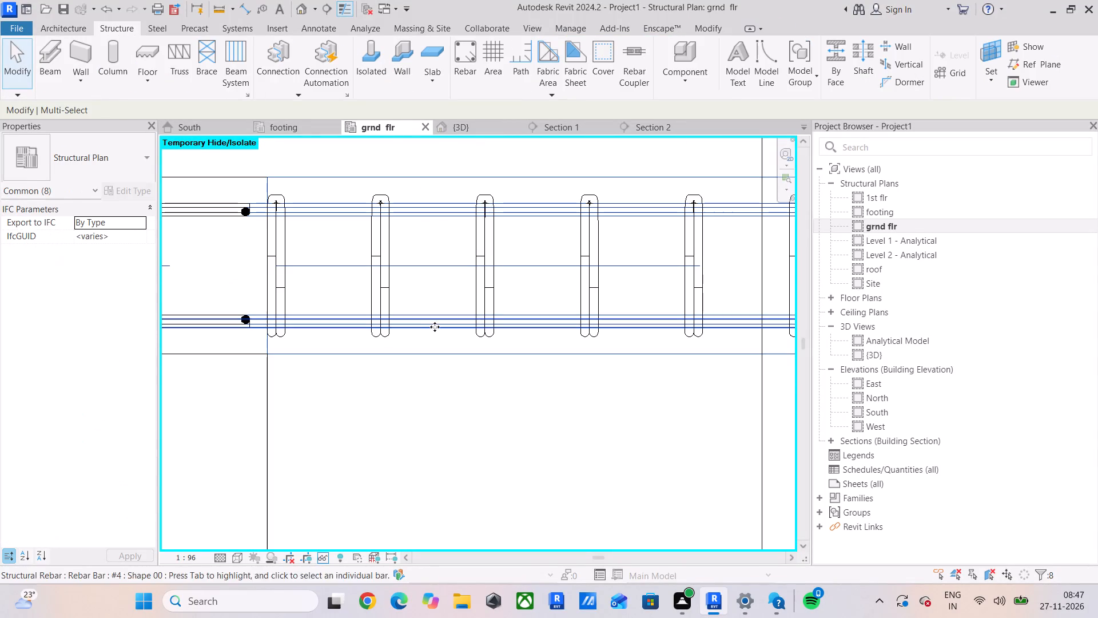
{"action": "left_click", "coordinate": [602, 62]}
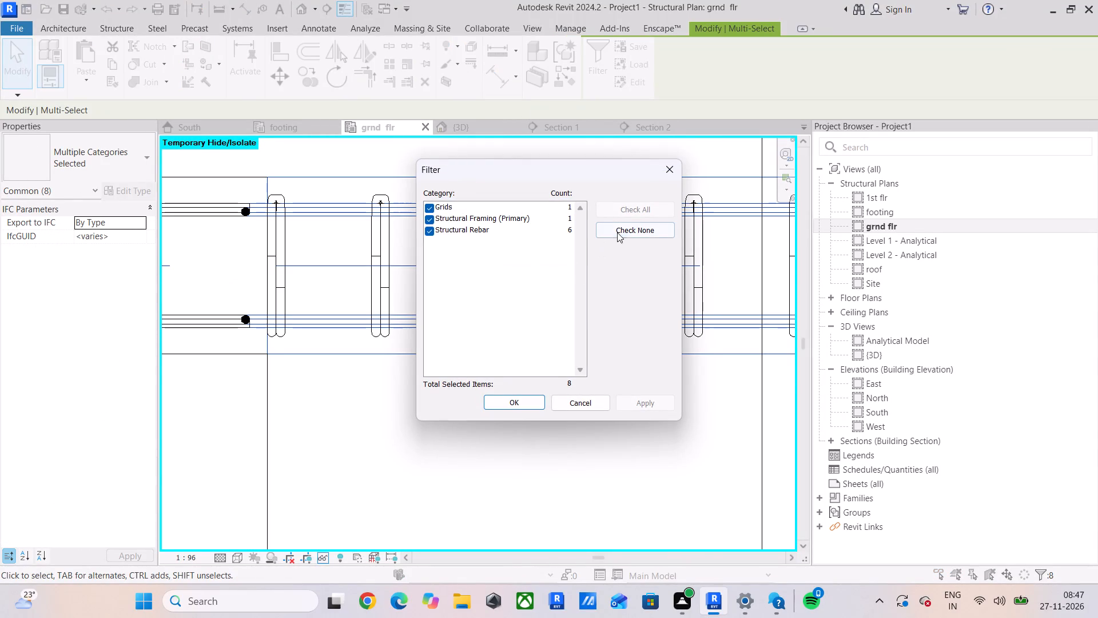
{"action": "left_click", "coordinate": [618, 231]}
{"action": "left_click", "coordinate": [431, 229]}
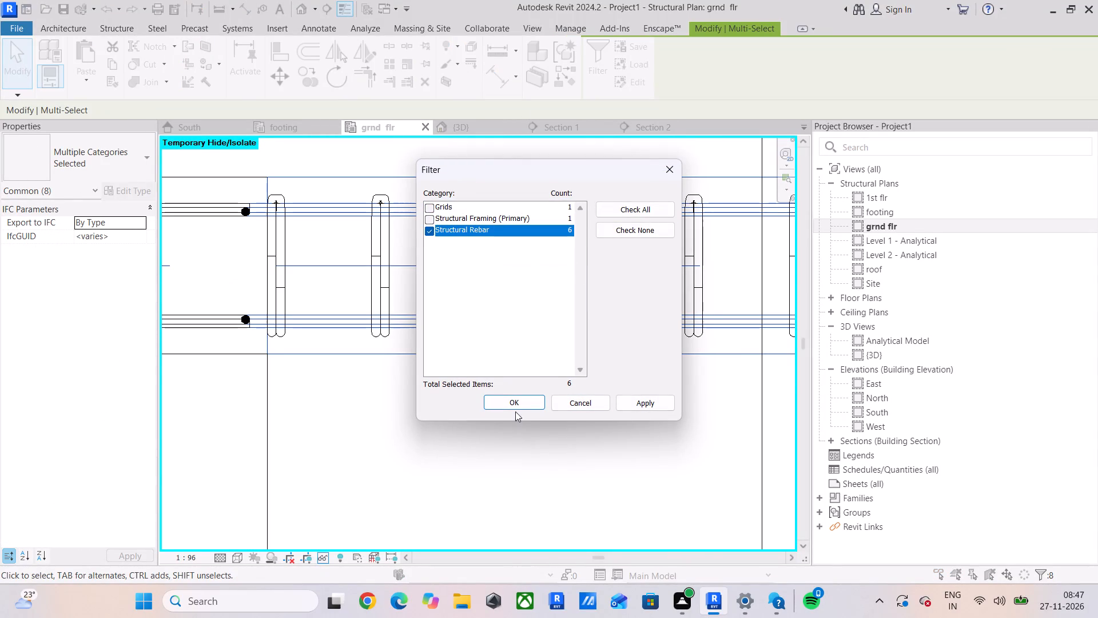
{"action": "left_click", "coordinate": [517, 402]}
{"action": "scroll", "coordinate": [263, 324], "scroll_direction": "down", "scroll_amount": 6}
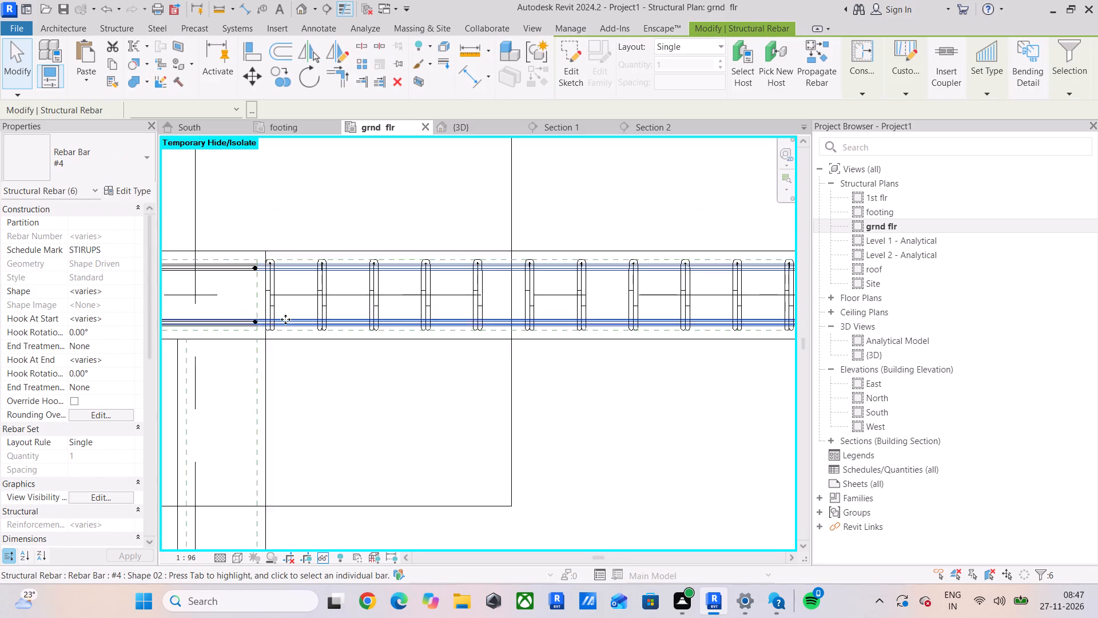
{"action": "scroll", "coordinate": [293, 322], "scroll_direction": "down", "scroll_amount": 3}
{"action": "middle_click_drag", "start_coordinate": [301, 326], "coordinate": [336, 341]}
{"action": "scroll", "coordinate": [232, 314], "scroll_direction": "up", "scroll_amount": 5}
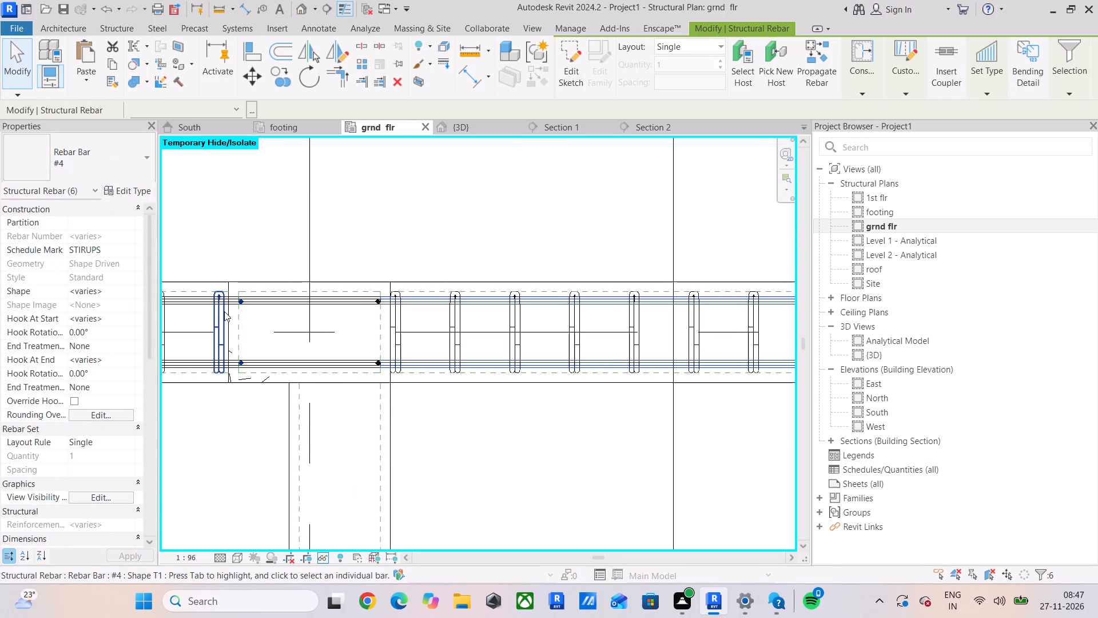
{"action": "left_click", "coordinate": [124, 224]}
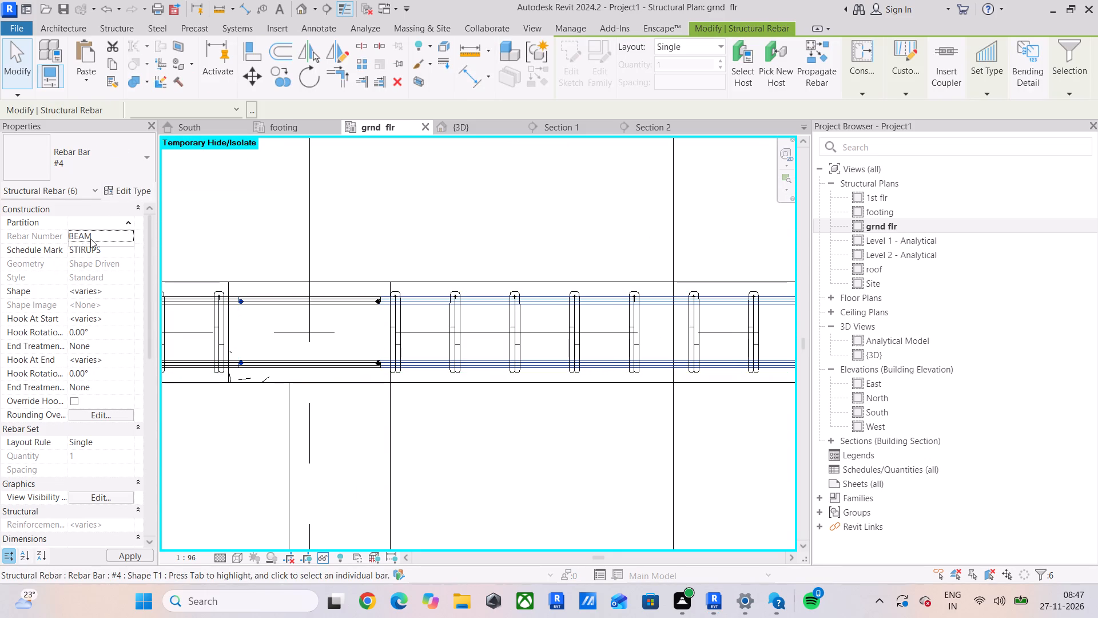
{"action": "left_click", "coordinate": [90, 239]}
Set the Schedule Mark of the right-hand span's selected longitudinal bars to REBAR.
{"action": "left_click", "coordinate": [117, 249]}
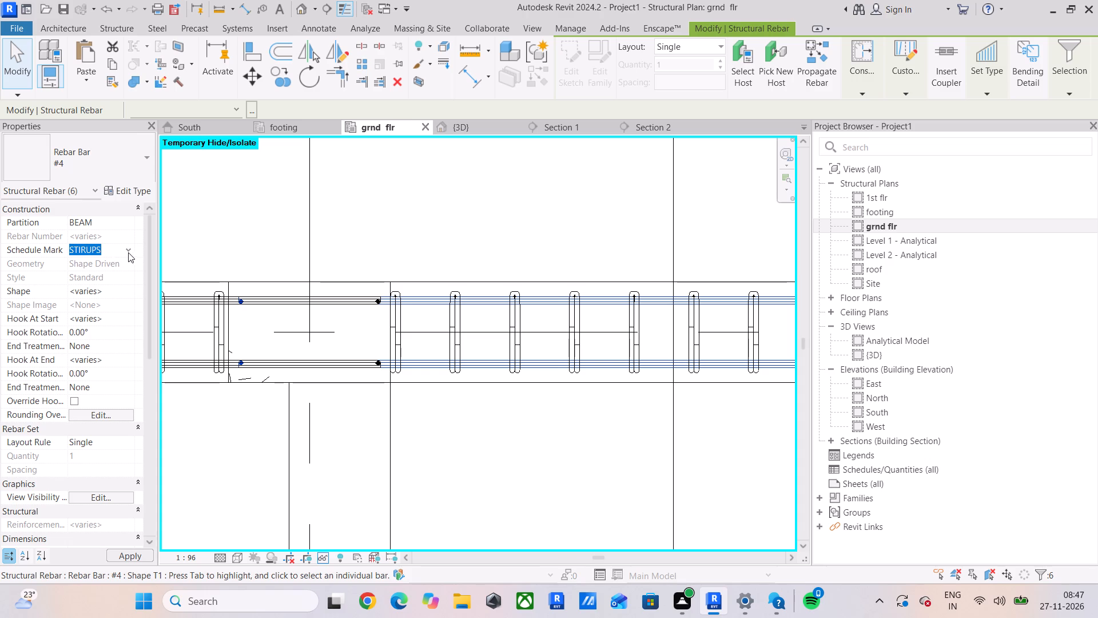
{"action": "left_click", "coordinate": [127, 252]}
{"action": "left_click", "coordinate": [104, 263]}
{"action": "left_click", "coordinate": [504, 455]}
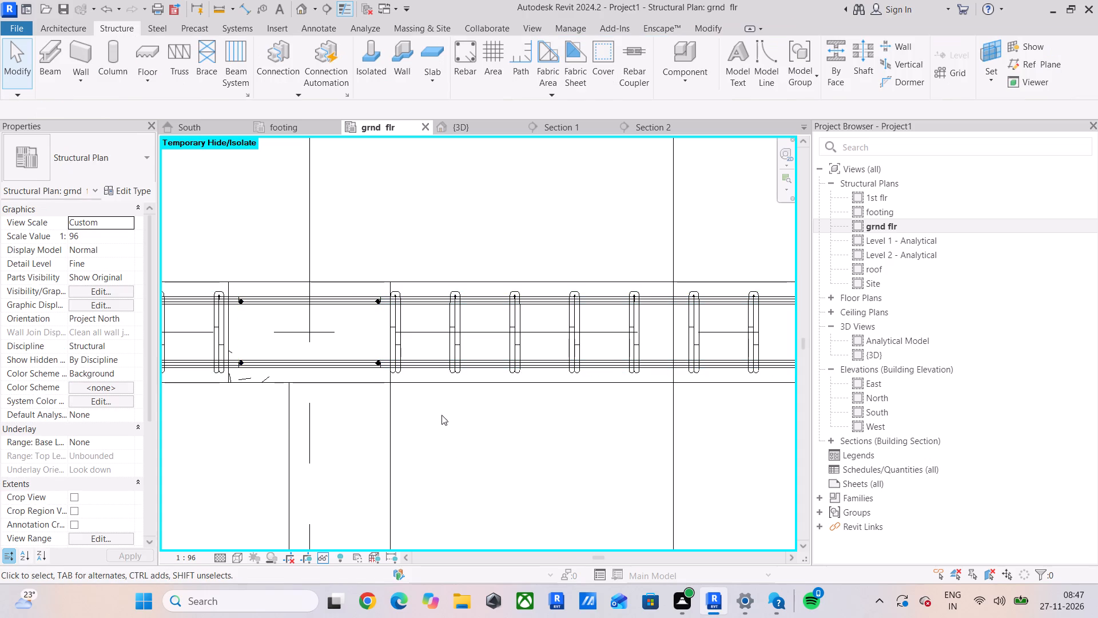
Select the longitudinal bars of the top-row beam's left-hand span, keep only structural rebar, and set their Partition to BEAM.
{"action": "scroll", "coordinate": [438, 405], "scroll_direction": "down", "scroll_amount": 4}
{"action": "scroll", "coordinate": [268, 357], "scroll_direction": "up", "scroll_amount": 4}
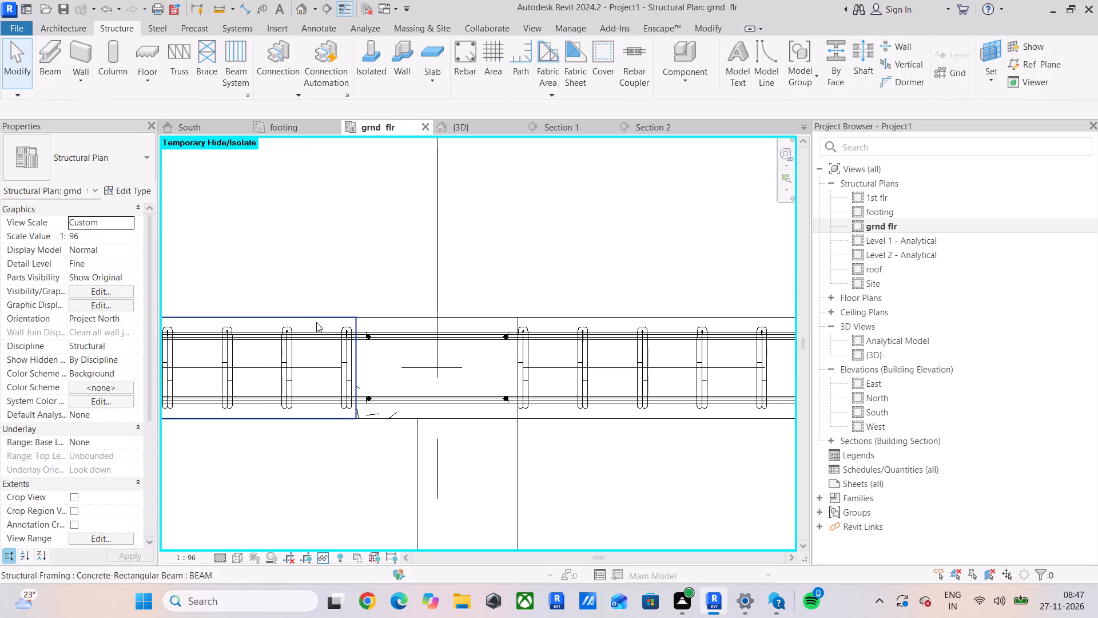
{"action": "left_click_drag", "start_coordinate": [316, 326], "coordinate": [310, 401]}
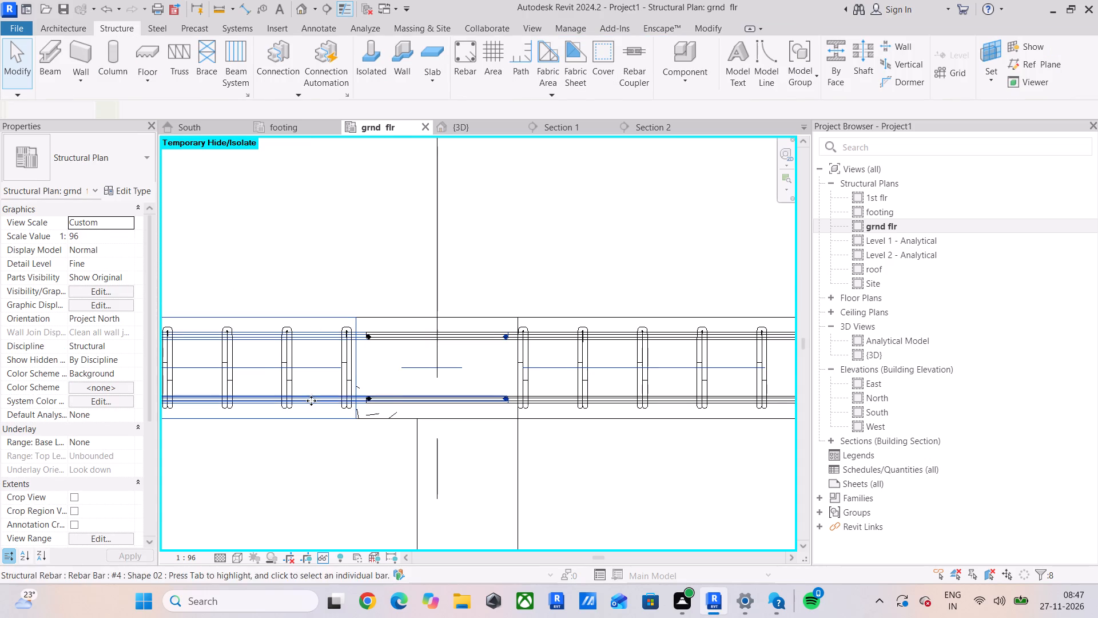
{"action": "left_click", "coordinate": [590, 57]}
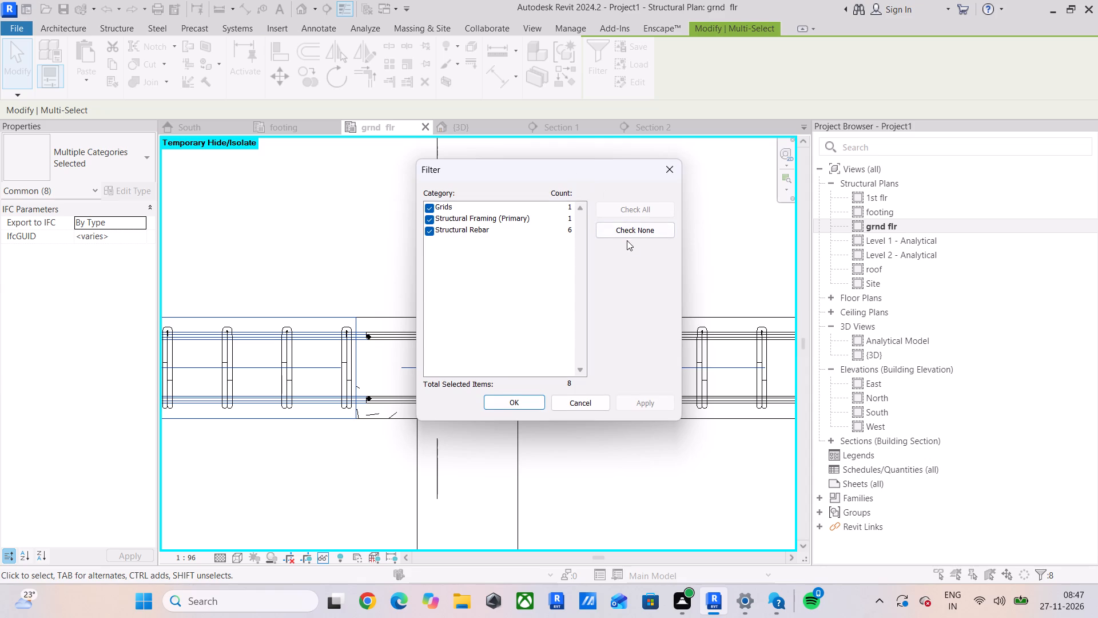
{"action": "left_click", "coordinate": [627, 238]}
{"action": "left_click", "coordinate": [432, 231]}
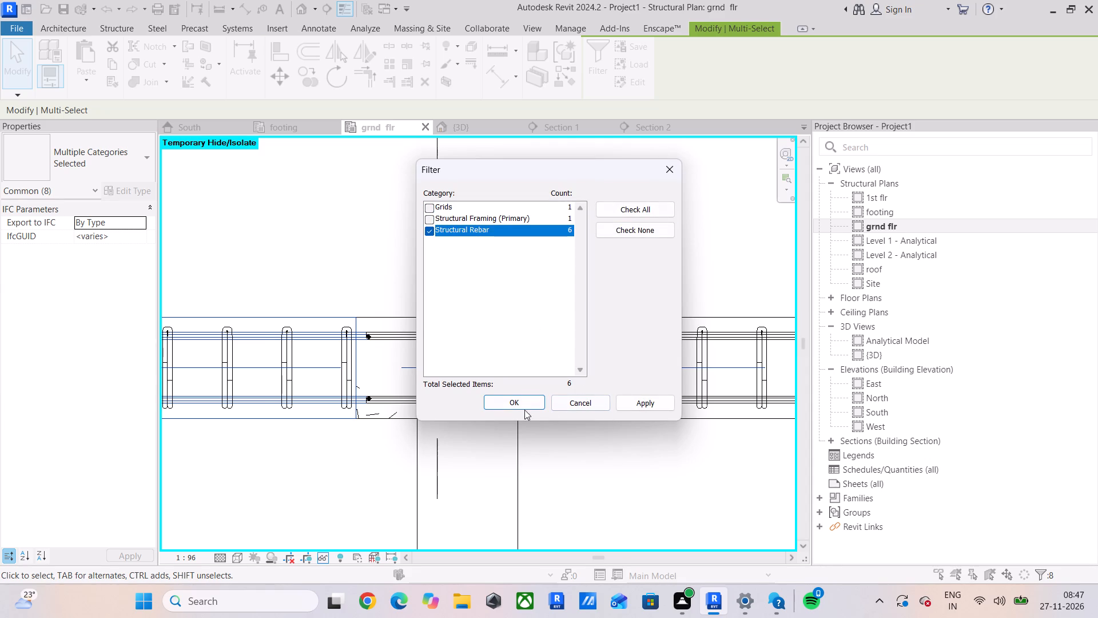
{"action": "left_click", "coordinate": [506, 402]}
{"action": "left_click", "coordinate": [105, 226]}
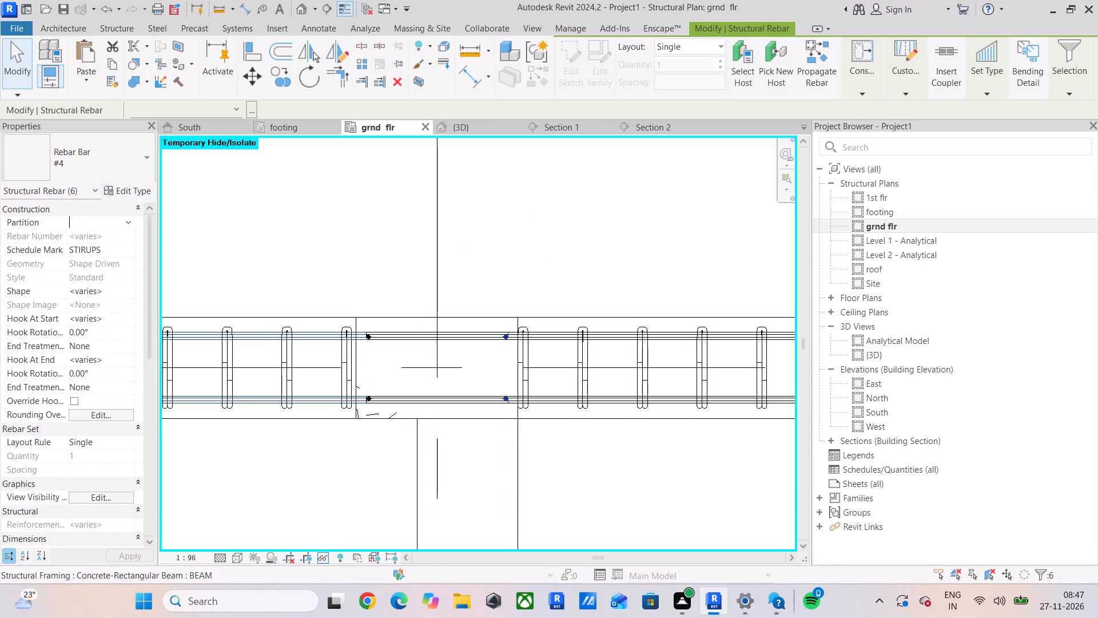
{"action": "type", "text": "BEAM"}
{"action": "key", "text": "Return"}
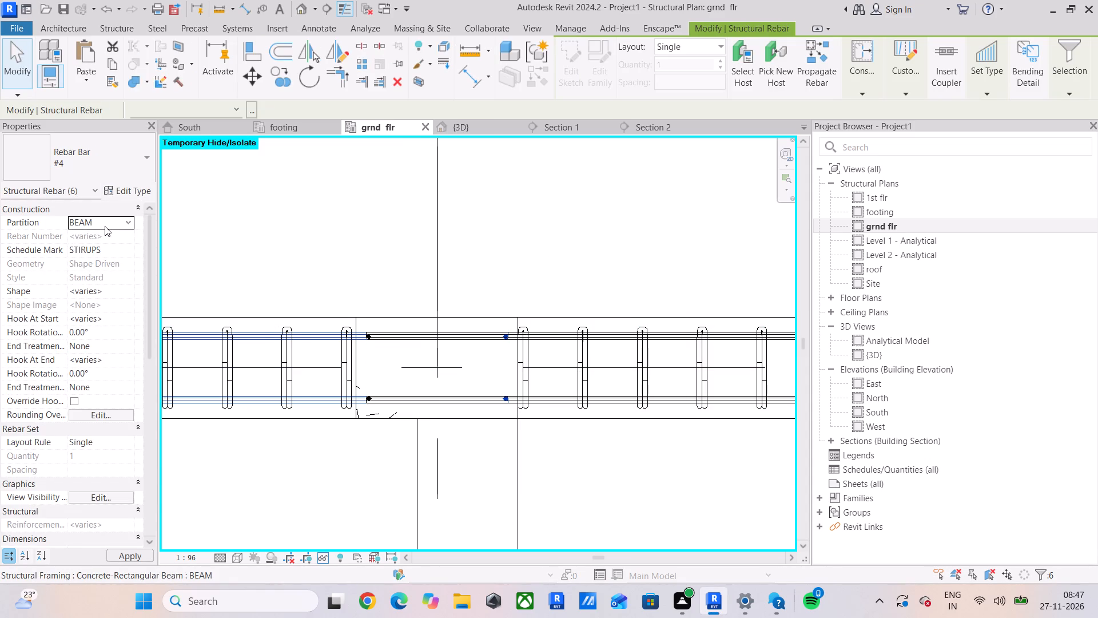
Set the Schedule Mark of the left-hand span's selected longitudinal bars to REBAR.
{"action": "left_click", "coordinate": [114, 252]}
{"action": "type", "text": "REBAR"}
{"action": "key", "text": "Return"}
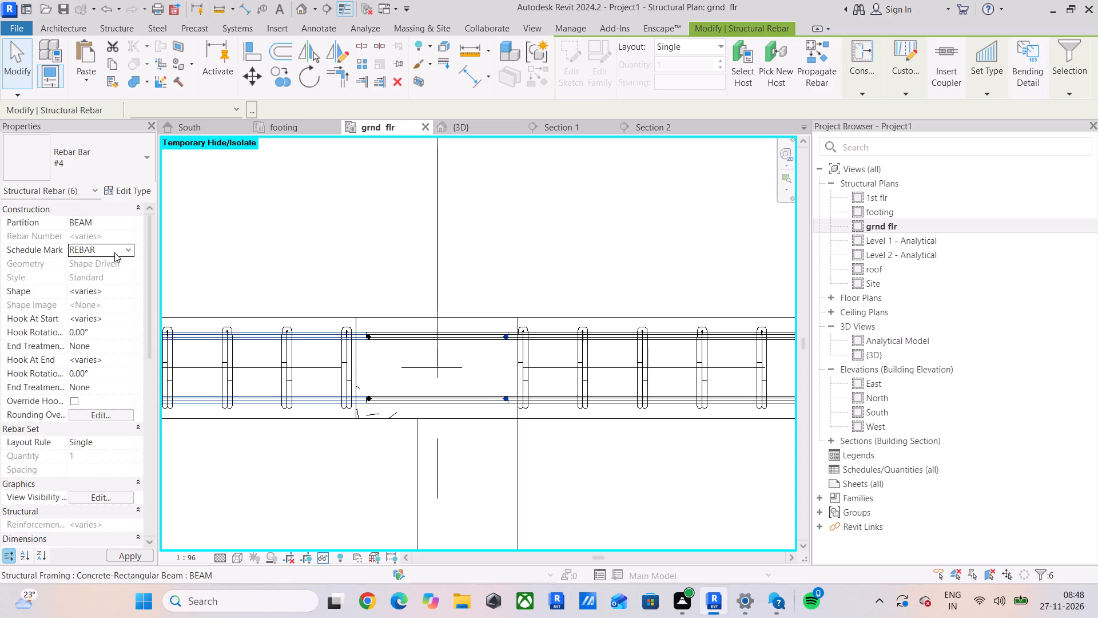
Select the longitudinal bars of the left bay's next beam down the plan, keep only structural rebar, and set their Partition to BEAM.
{"action": "scroll", "coordinate": [365, 304], "scroll_direction": "down", "scroll_amount": 15}
{"action": "middle_click_drag", "start_coordinate": [372, 309], "coordinate": [465, 244]}
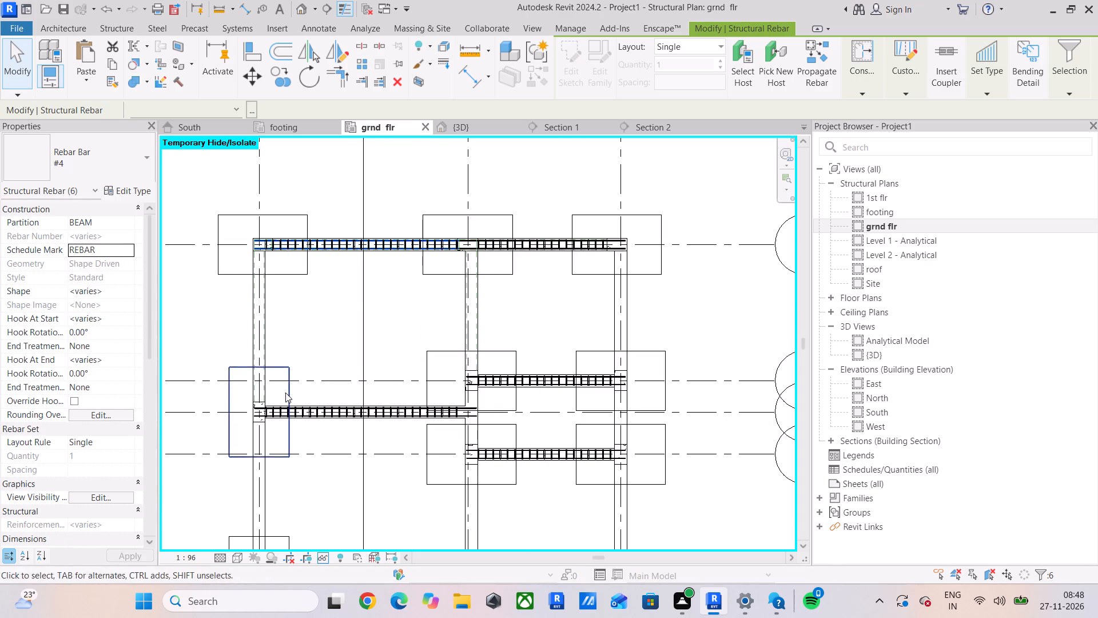
{"action": "scroll", "coordinate": [273, 442], "scroll_direction": "up", "scroll_amount": 18}
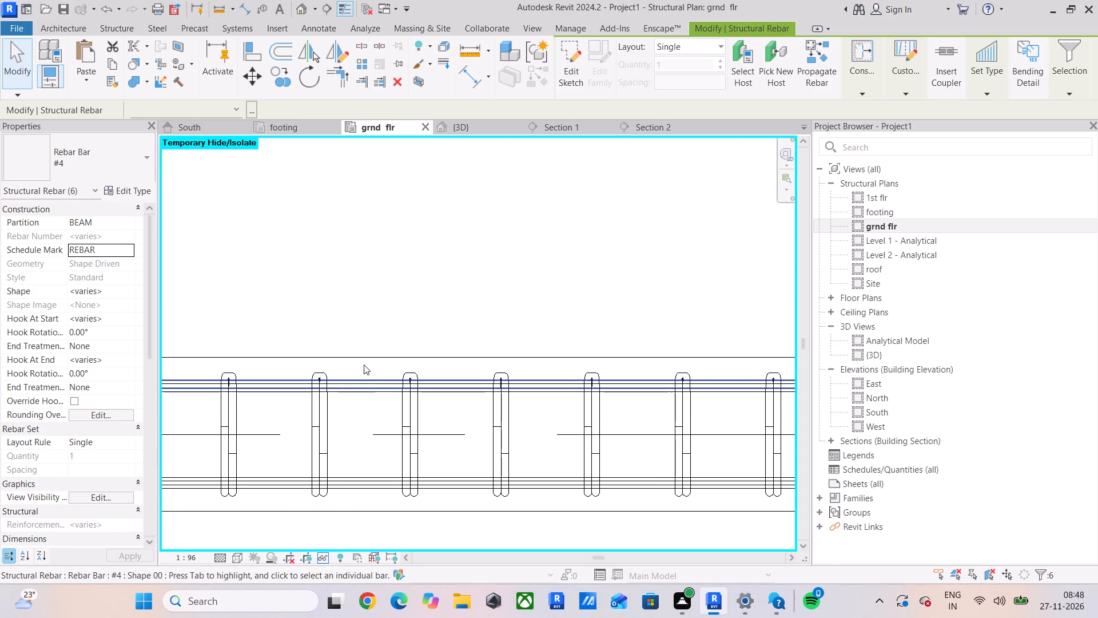
{"action": "left_click_drag", "start_coordinate": [369, 365], "coordinate": [344, 498]}
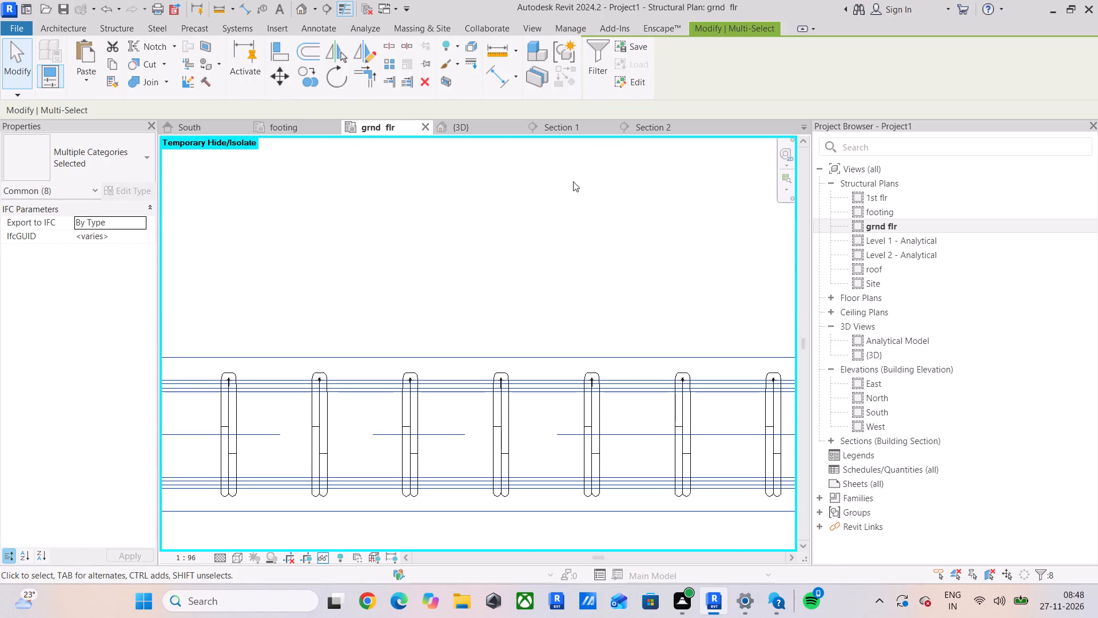
{"action": "left_click", "coordinate": [600, 68]}
{"action": "left_click", "coordinate": [629, 233]}
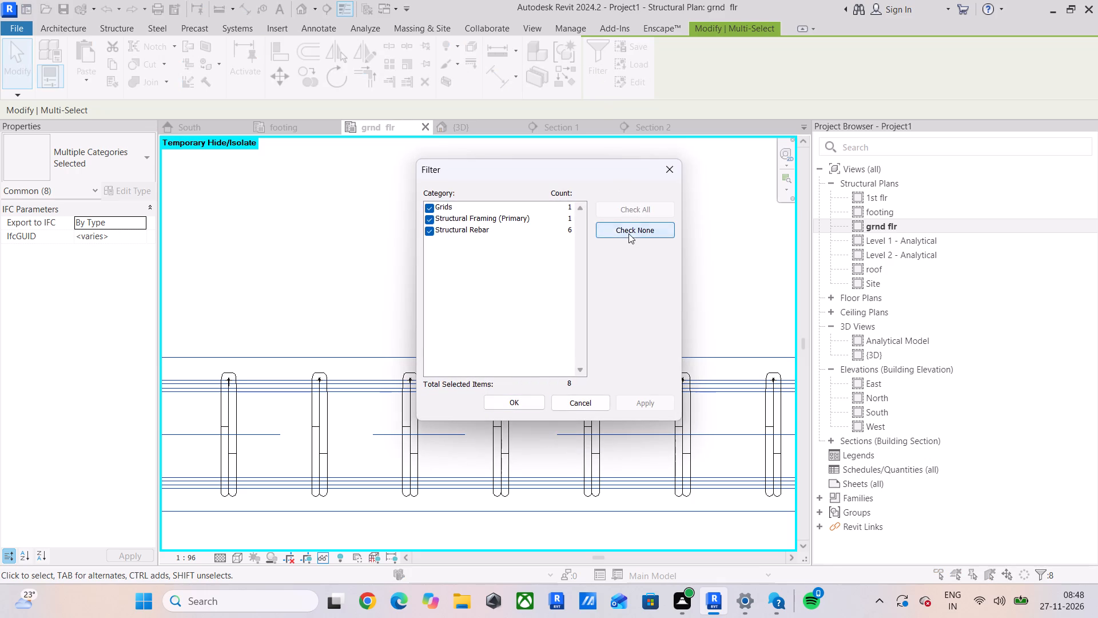
{"action": "left_click", "coordinate": [430, 231]}
{"action": "left_click", "coordinate": [490, 398]}
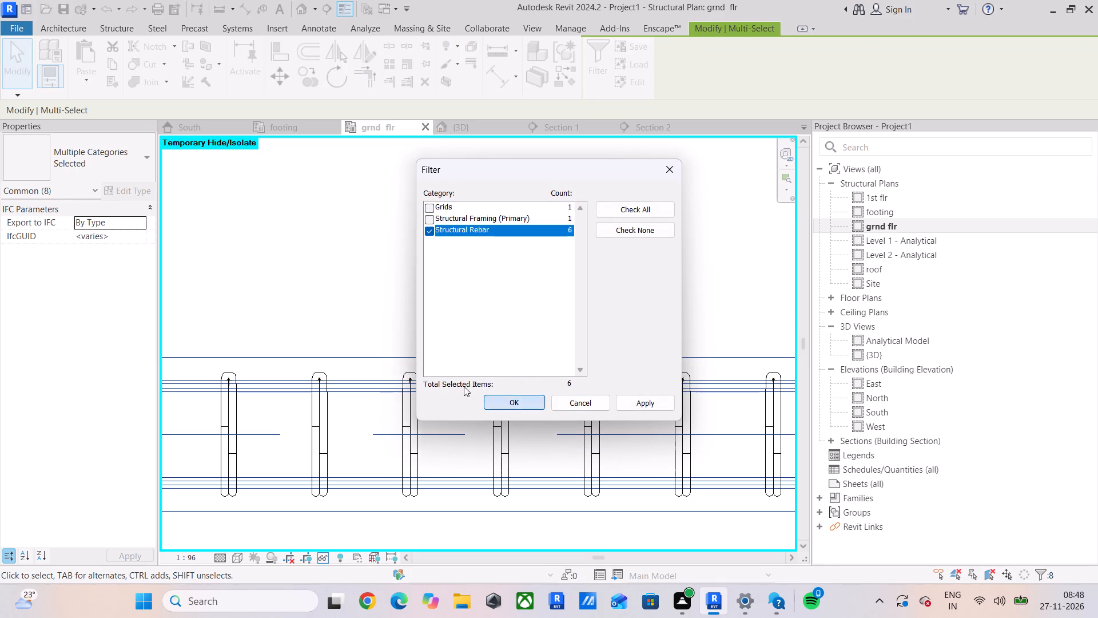
{"action": "left_click", "coordinate": [114, 223]}
{"action": "type", "text": "BEAM"}
{"action": "key", "text": "Return"}
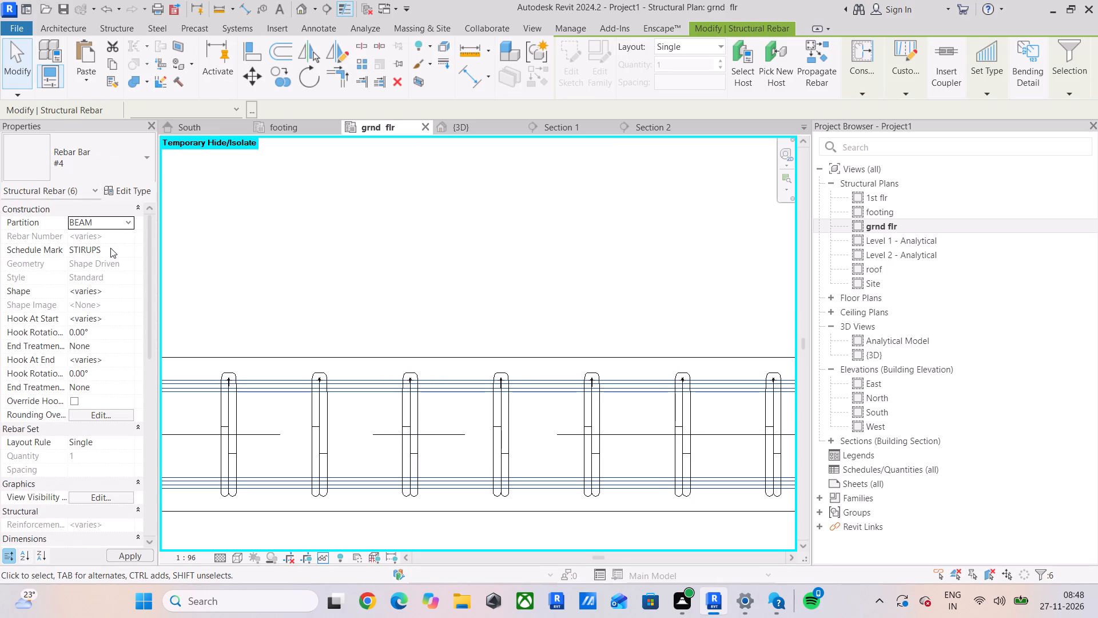
Set the Schedule Mark of this left-bay beam's selected longitudinal bars to REBAR.
{"action": "left_click", "coordinate": [110, 248]}
{"action": "type", "text": "REBAR"}
{"action": "key", "text": "Return"}
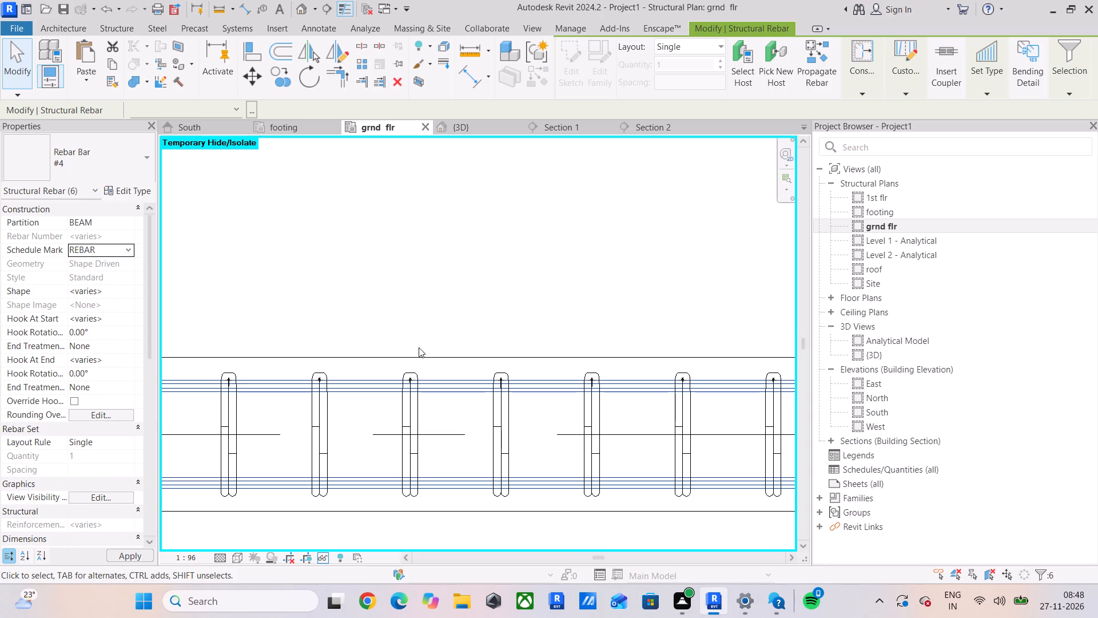
Select a beam's longitudinal bars further down the left bay, keep only structural rebar, and check their Partition and Schedule Mark.
{"action": "scroll", "coordinate": [433, 348], "scroll_direction": "down", "scroll_amount": 16}
{"action": "middle_click_drag", "start_coordinate": [436, 334], "coordinate": [375, 225]}
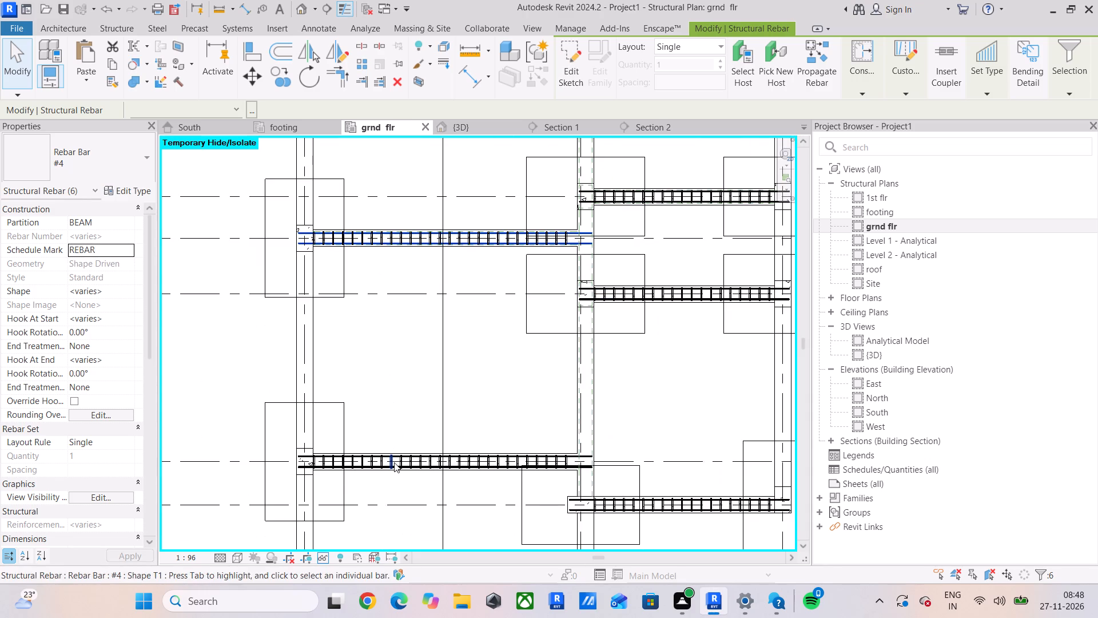
{"action": "scroll", "coordinate": [393, 462], "scroll_direction": "down", "scroll_amount": 1}
{"action": "middle_click_drag", "start_coordinate": [395, 442], "coordinate": [348, 257]}
{"action": "scroll", "coordinate": [337, 300], "scroll_direction": "up", "scroll_amount": 11}
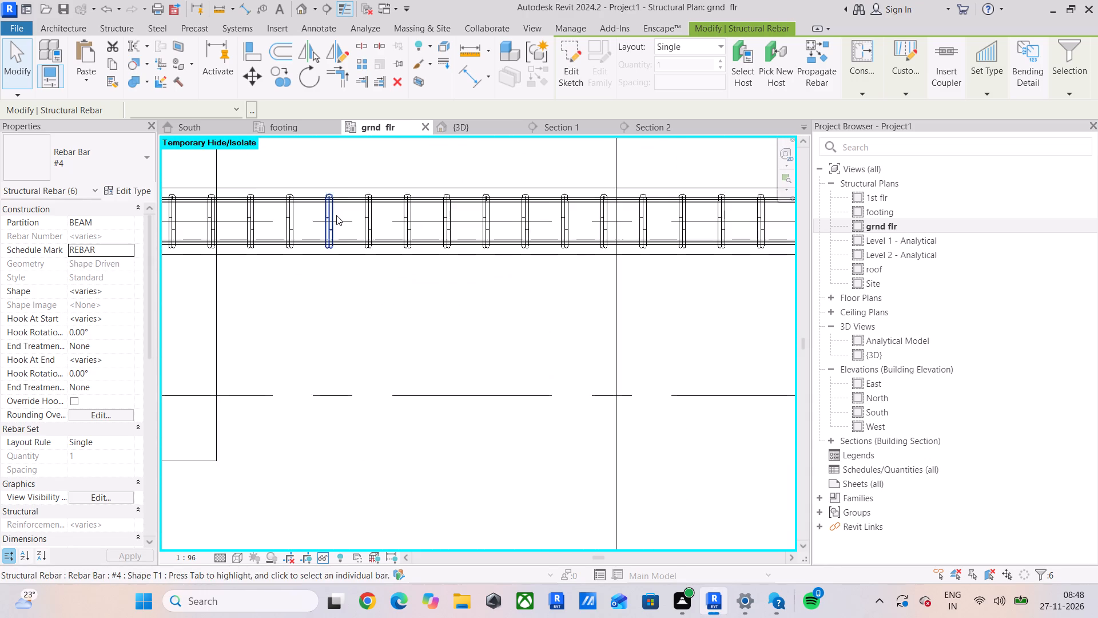
{"action": "scroll", "coordinate": [337, 214], "scroll_direction": "up", "scroll_amount": 3}
{"action": "middle_click_drag", "start_coordinate": [337, 216], "coordinate": [330, 301]}
{"action": "scroll", "coordinate": [333, 294], "scroll_direction": "up", "scroll_amount": 3}
{"action": "left_click_drag", "start_coordinate": [364, 252], "coordinate": [359, 283]}
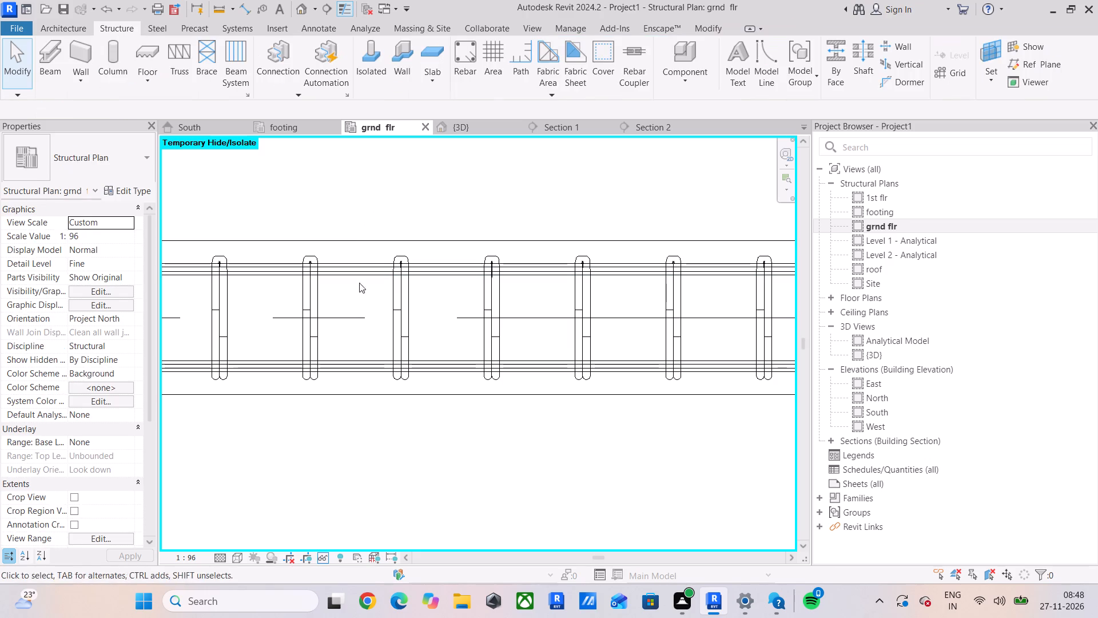
{"action": "left_click_drag", "start_coordinate": [359, 283], "coordinate": [347, 378]}
{"action": "left_click", "coordinate": [592, 73]}
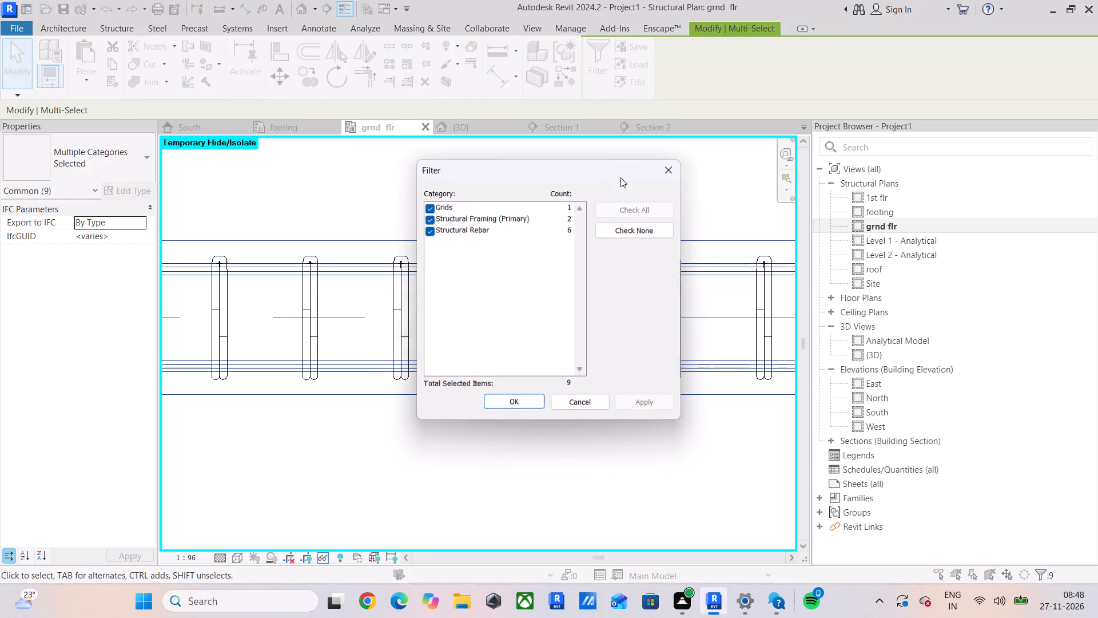
{"action": "left_click", "coordinate": [626, 228]}
{"action": "left_click", "coordinate": [433, 232]}
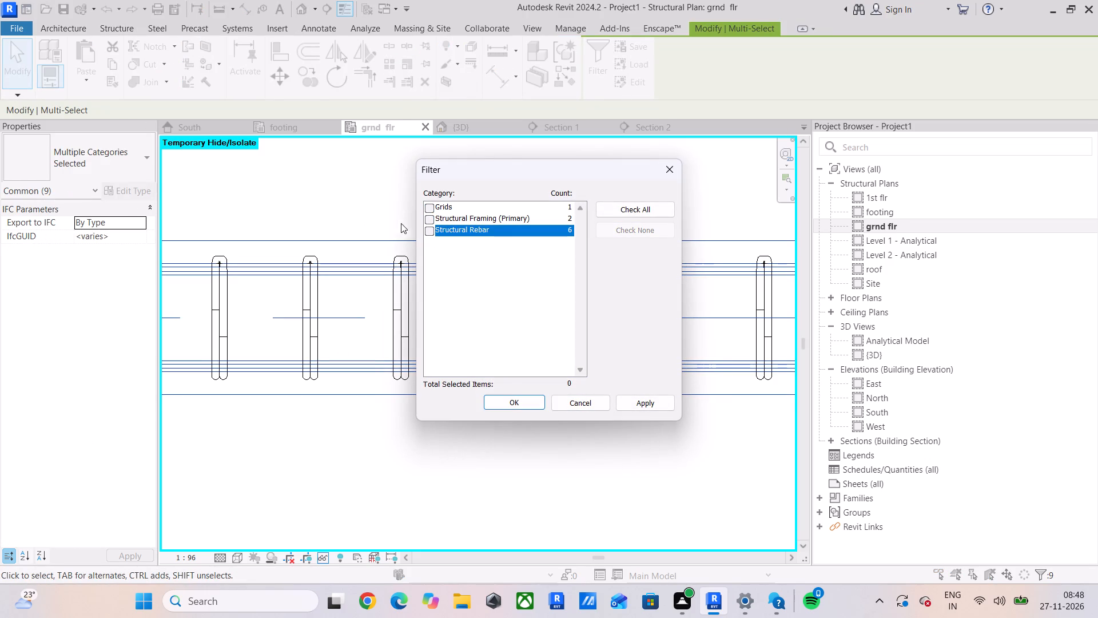
{"action": "left_click", "coordinate": [430, 233]}
{"action": "left_click", "coordinate": [512, 402]}
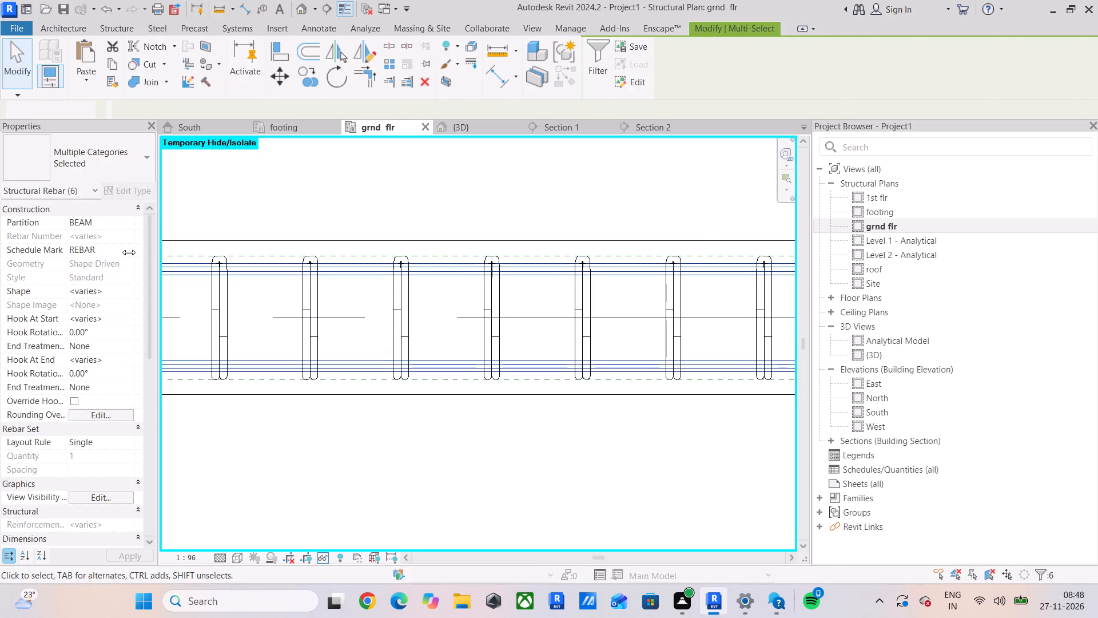
{"action": "scroll", "coordinate": [335, 188], "scroll_direction": "down", "scroll_amount": 11}
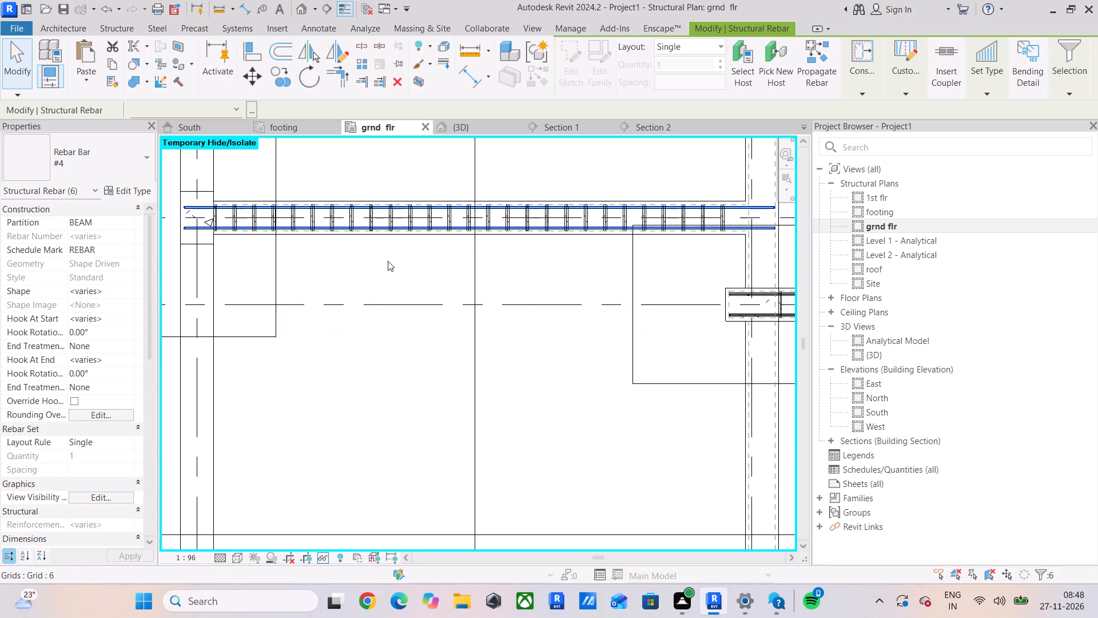
{"action": "left_click", "coordinate": [388, 260]}
{"action": "scroll", "coordinate": [388, 260], "scroll_direction": "down", "scroll_amount": 9}
In Section 2, place a #4 stirrup of shape T1 in the cross-beam's section at the left column, with Partition BEAM.
{"action": "left_click", "coordinate": [649, 129]}
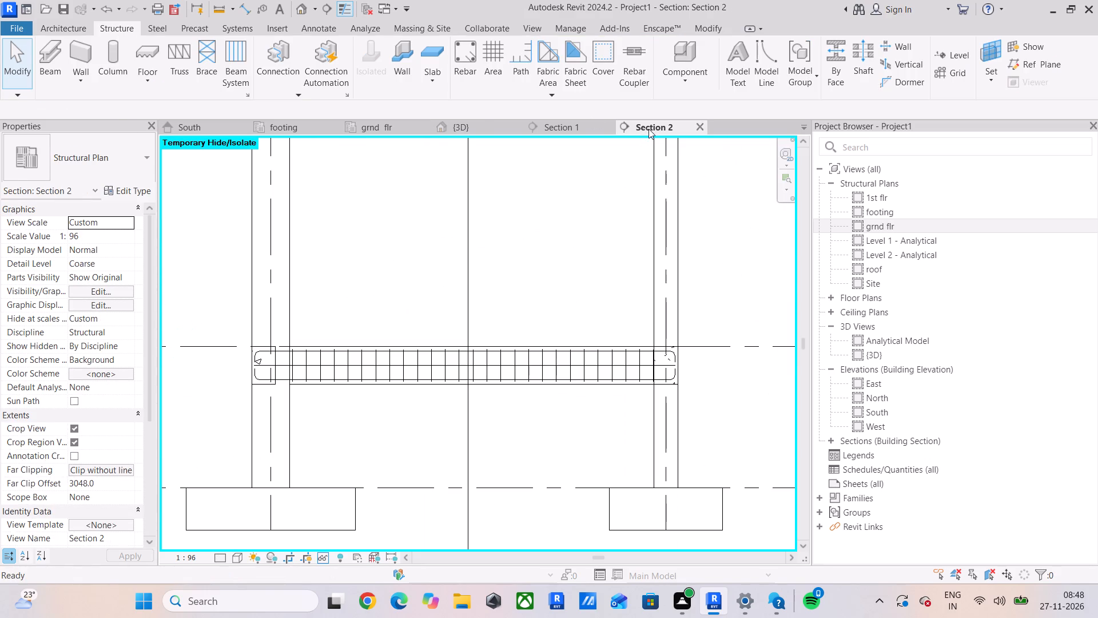
{"action": "scroll", "coordinate": [261, 407], "scroll_direction": "up", "scroll_amount": 6}
{"action": "scroll", "coordinate": [254, 323], "scroll_direction": "up", "scroll_amount": 4}
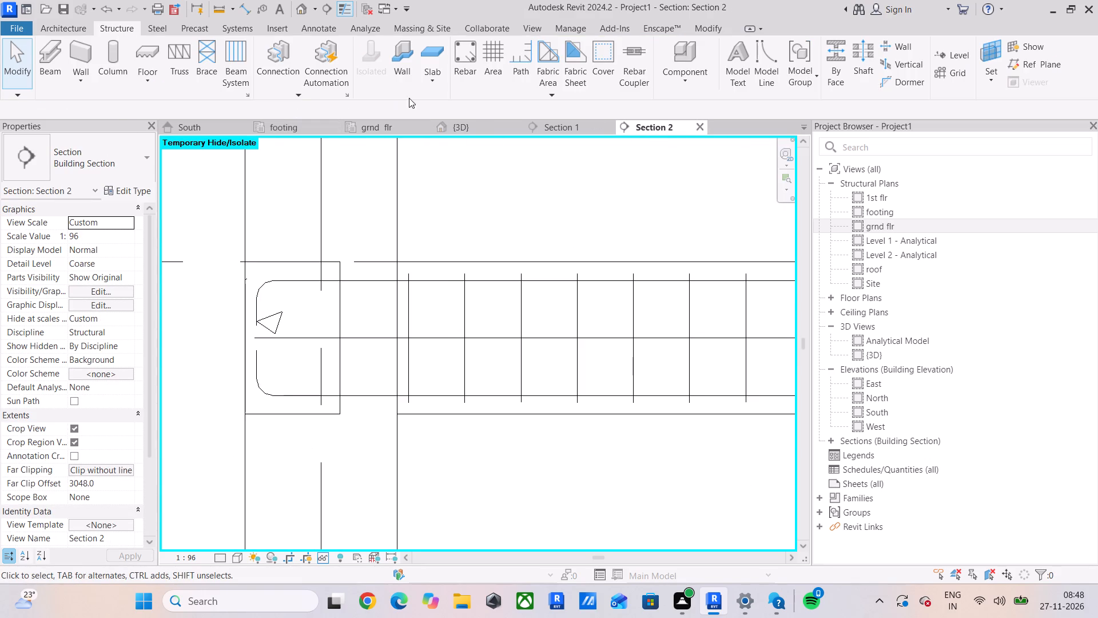
{"action": "left_click", "coordinate": [476, 66]}
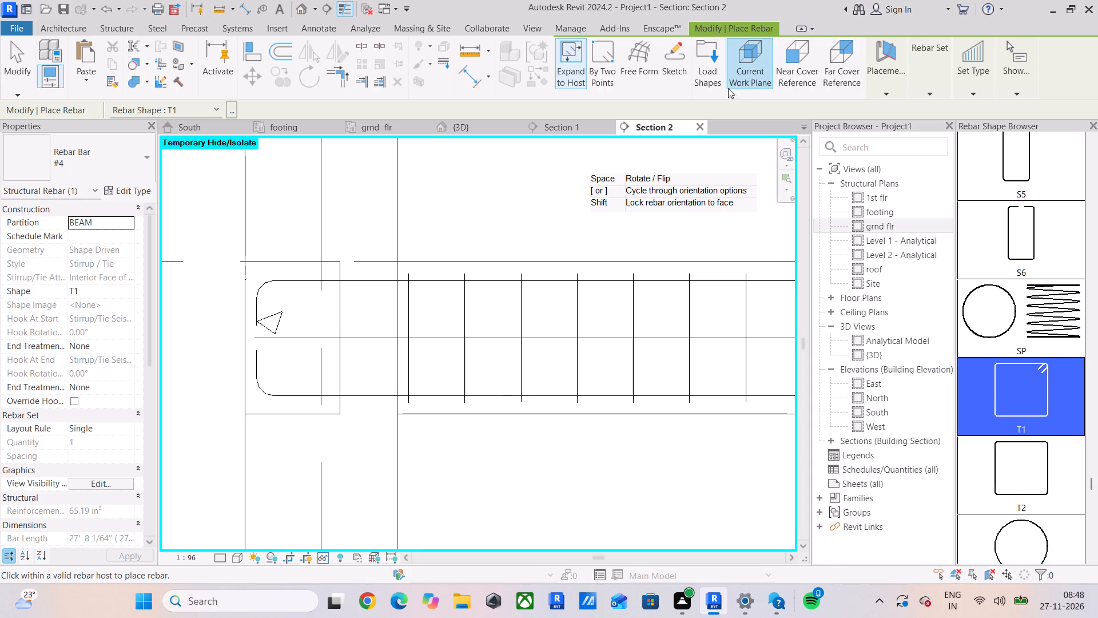
{"action": "left_click", "coordinate": [882, 93]}
{"action": "left_click_drag", "start_coordinate": [890, 129], "coordinate": [881, 133]}
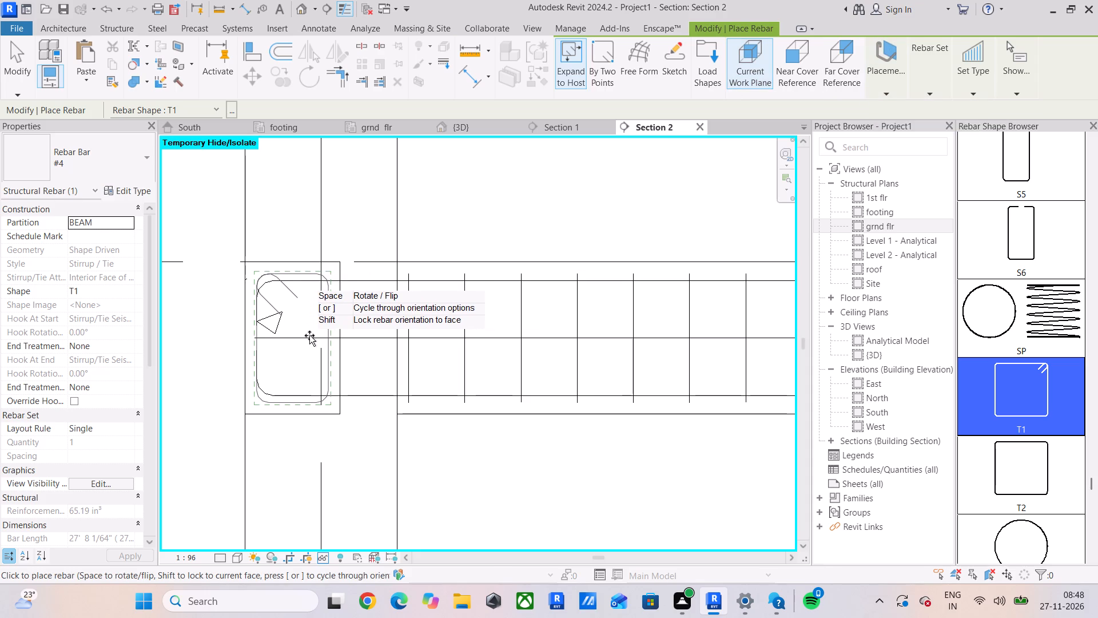
{"action": "left_click", "coordinate": [324, 270]}
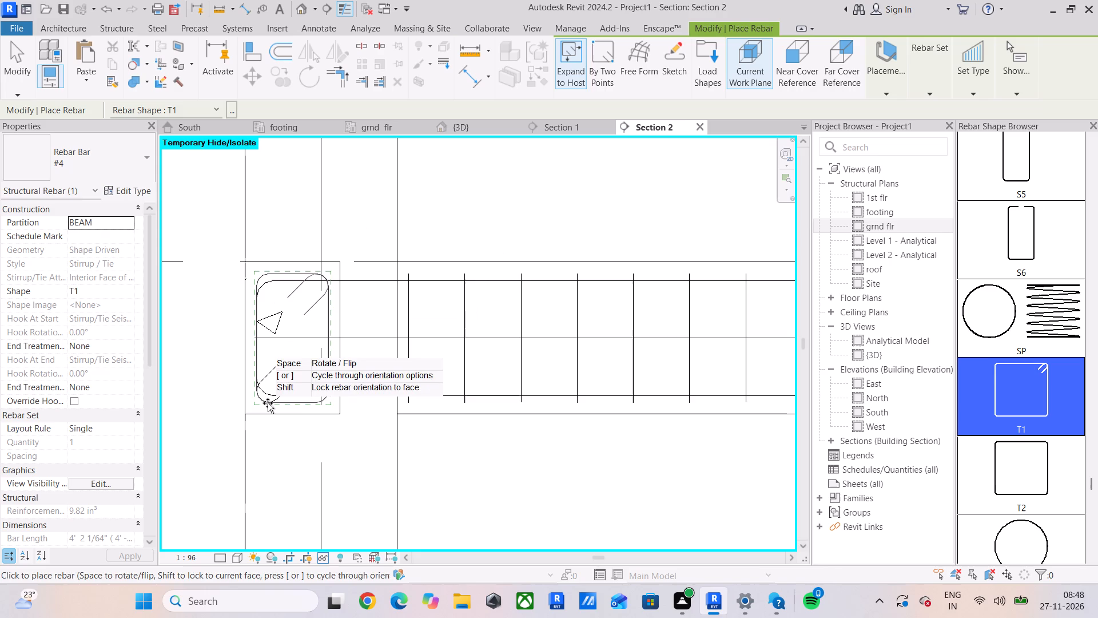
{"action": "key", "text": "Escape"}
{"action": "scroll", "coordinate": [325, 351], "scroll_direction": "up", "scroll_amount": 5}
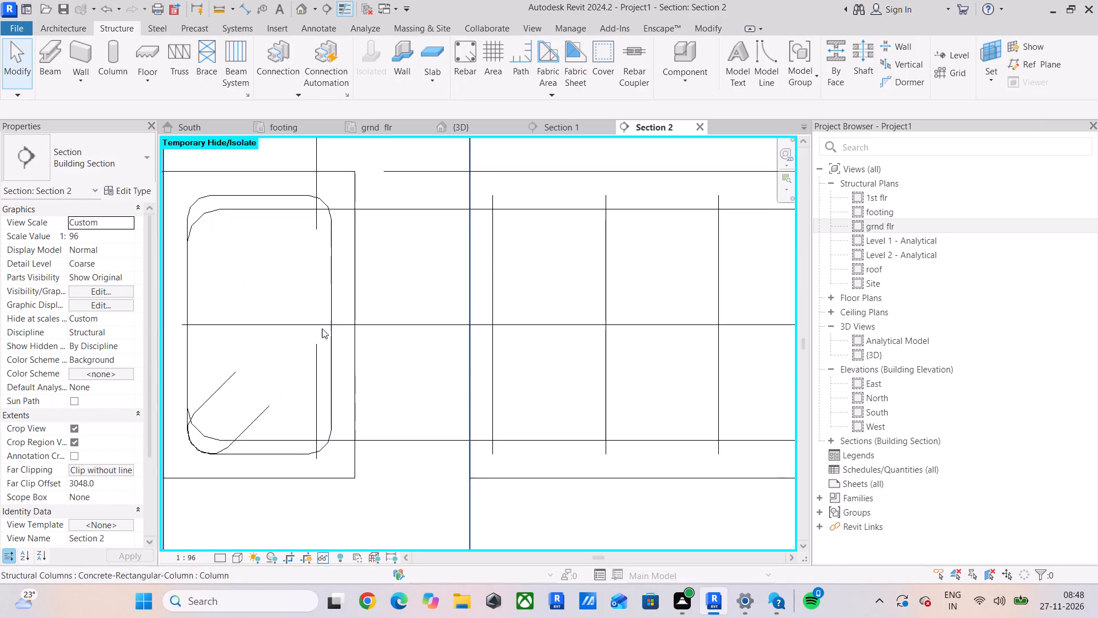
In the grnd flr plan, align the new T1 stirrup with the edge of the grid 7 beam, at the cross beam's lower end.
{"action": "left_click", "coordinate": [328, 305]}
{"action": "scroll", "coordinate": [328, 305], "scroll_direction": "down", "scroll_amount": 5}
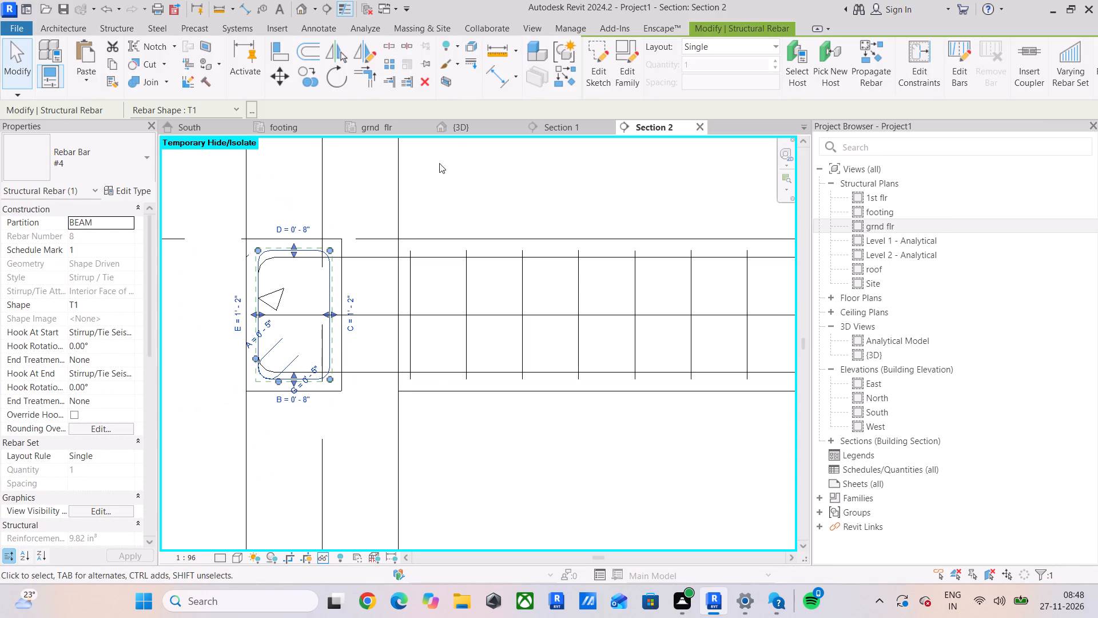
{"action": "left_click", "coordinate": [379, 127]}
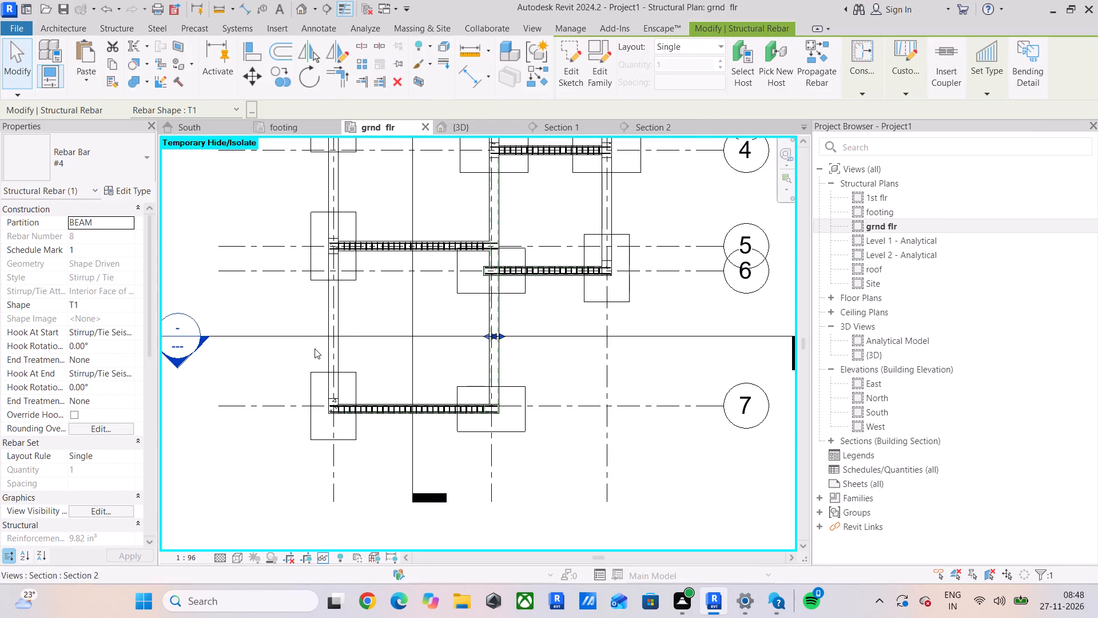
{"action": "scroll", "coordinate": [547, 352], "scroll_direction": "up", "scroll_amount": 5}
{"action": "scroll", "coordinate": [453, 362], "scroll_direction": "up", "scroll_amount": 9}
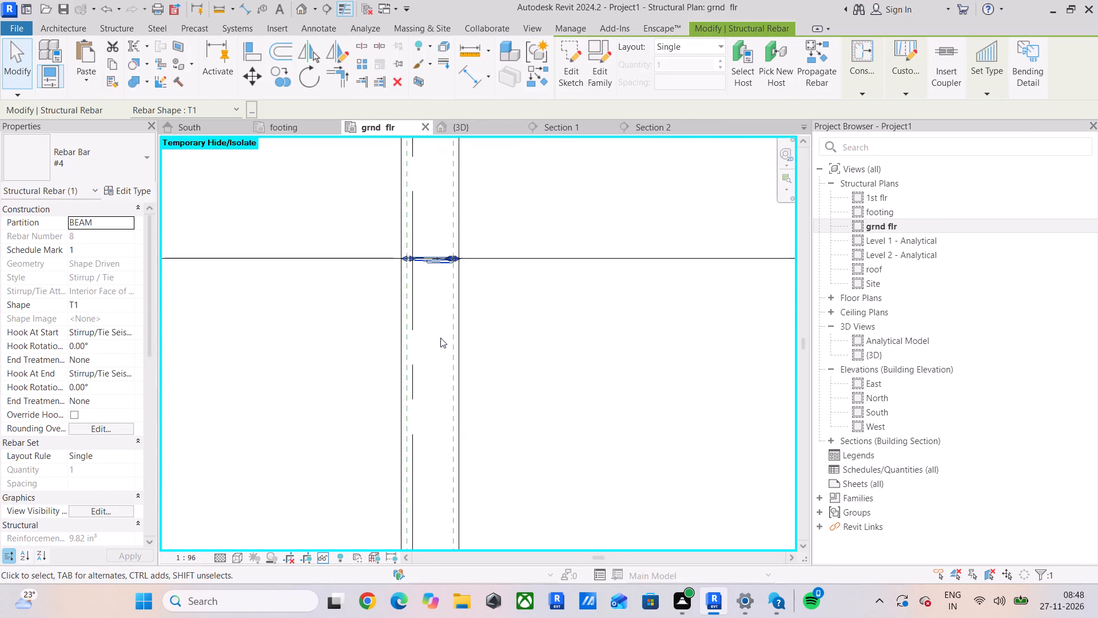
{"action": "scroll", "coordinate": [440, 316], "scroll_direction": "down", "scroll_amount": 4}
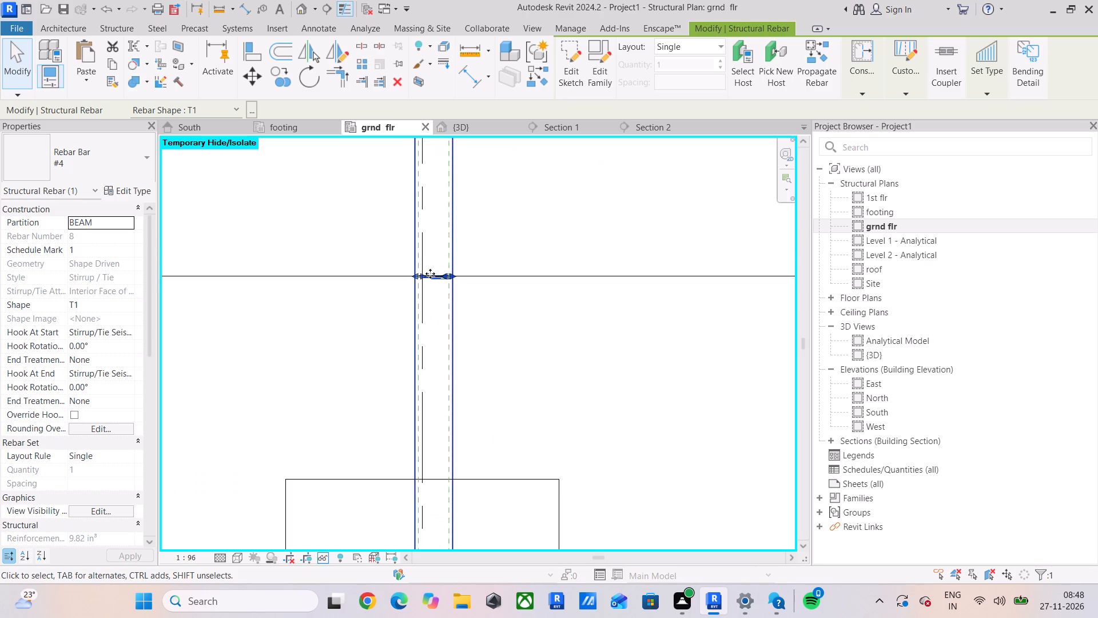
{"action": "left_click", "coordinate": [245, 52]}
{"action": "middle_click_drag", "start_coordinate": [467, 480], "coordinate": [476, 265]}
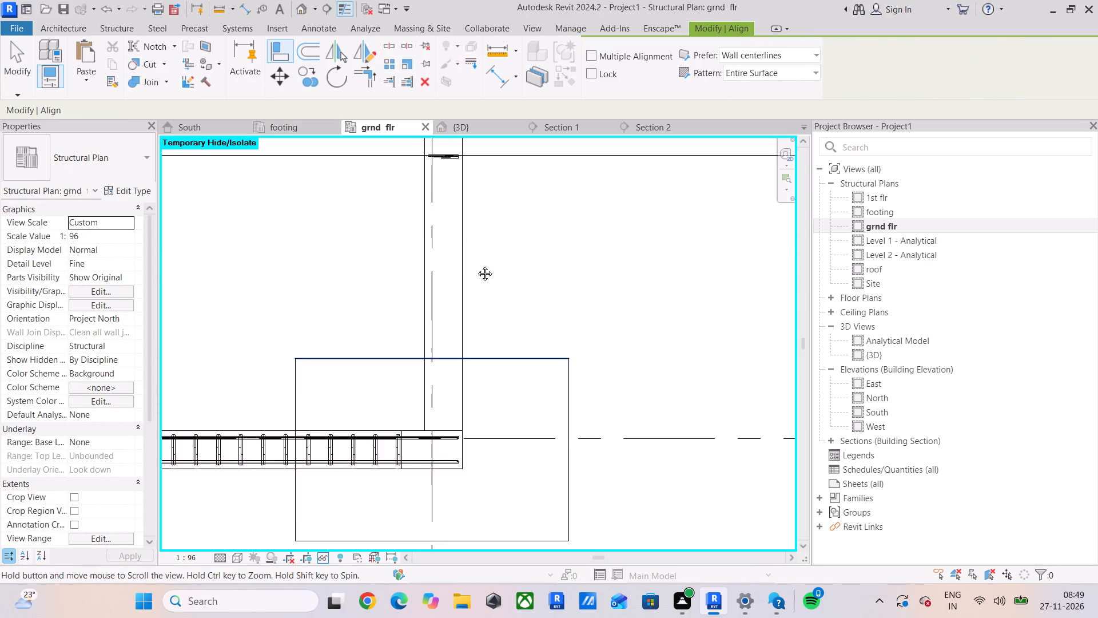
{"action": "middle_click_drag", "start_coordinate": [476, 265], "coordinate": [467, 206]}
{"action": "scroll", "coordinate": [419, 255], "scroll_direction": "up", "scroll_amount": 8}
{"action": "left_click", "coordinate": [460, 310]}
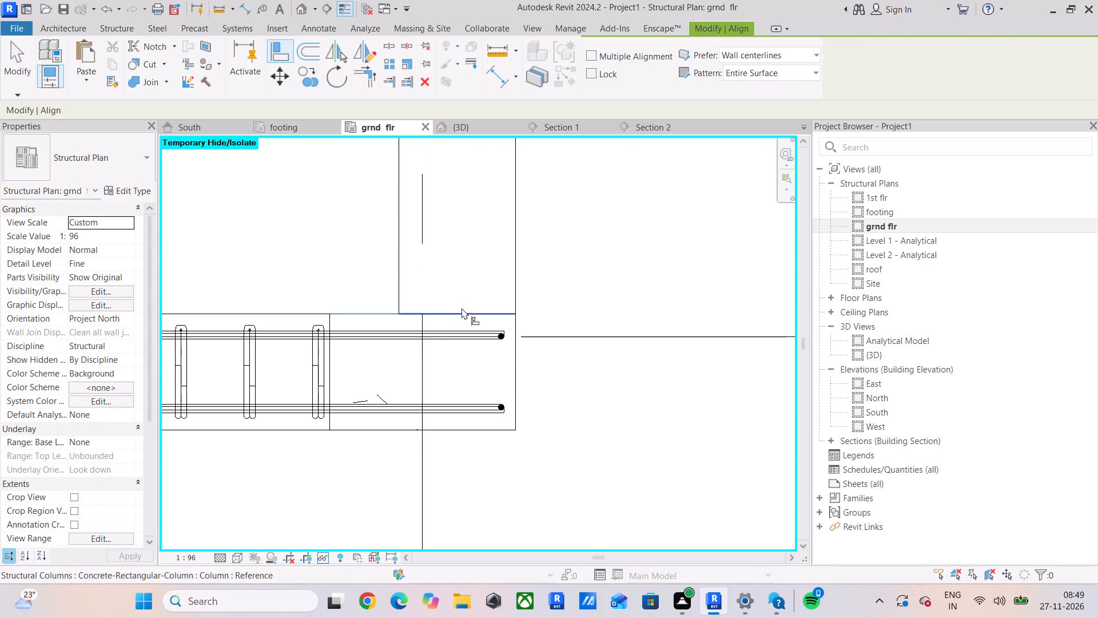
{"action": "scroll", "coordinate": [467, 282], "scroll_direction": "down", "scroll_amount": 6}
{"action": "middle_click_drag", "start_coordinate": [469, 281], "coordinate": [444, 562]}
{"action": "scroll", "coordinate": [440, 287], "scroll_direction": "down", "scroll_amount": 2}
{"action": "scroll", "coordinate": [433, 248], "scroll_direction": "up", "scroll_amount": 5}
{"action": "middle_click_drag", "start_coordinate": [433, 244], "coordinate": [435, 304]}
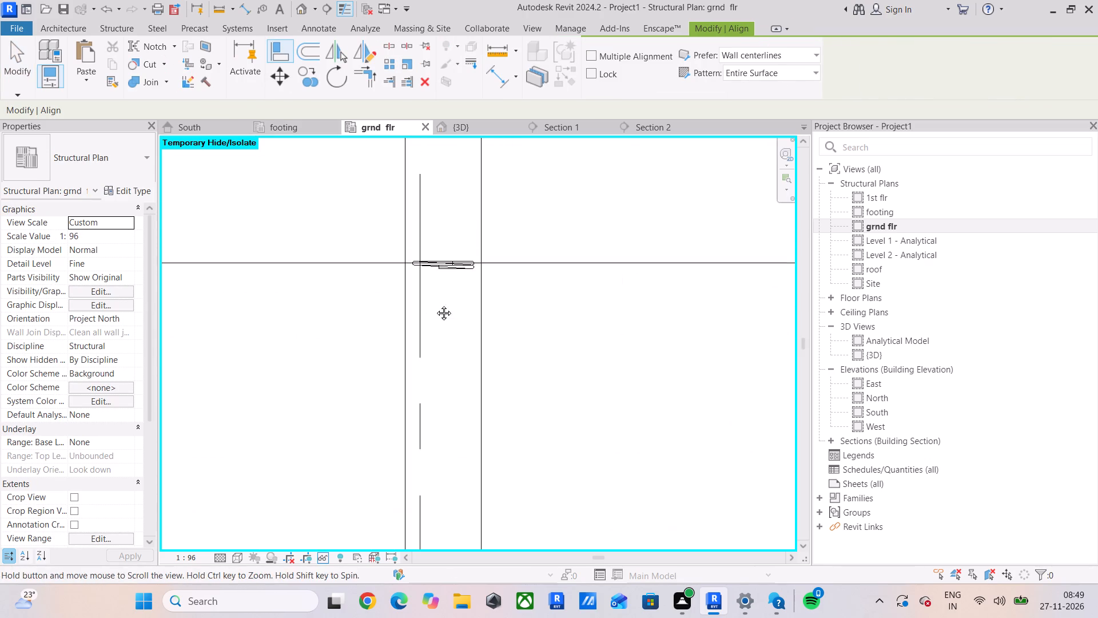
{"action": "middle_click_drag", "start_coordinate": [435, 304], "coordinate": [438, 310]}
{"action": "scroll", "coordinate": [441, 288], "scroll_direction": "up", "scroll_amount": 4}
{"action": "left_click", "coordinate": [448, 290]}
{"action": "scroll", "coordinate": [447, 354], "scroll_direction": "down", "scroll_amount": 6}
{"action": "middle_click_drag", "start_coordinate": [447, 358], "coordinate": [454, 326]}
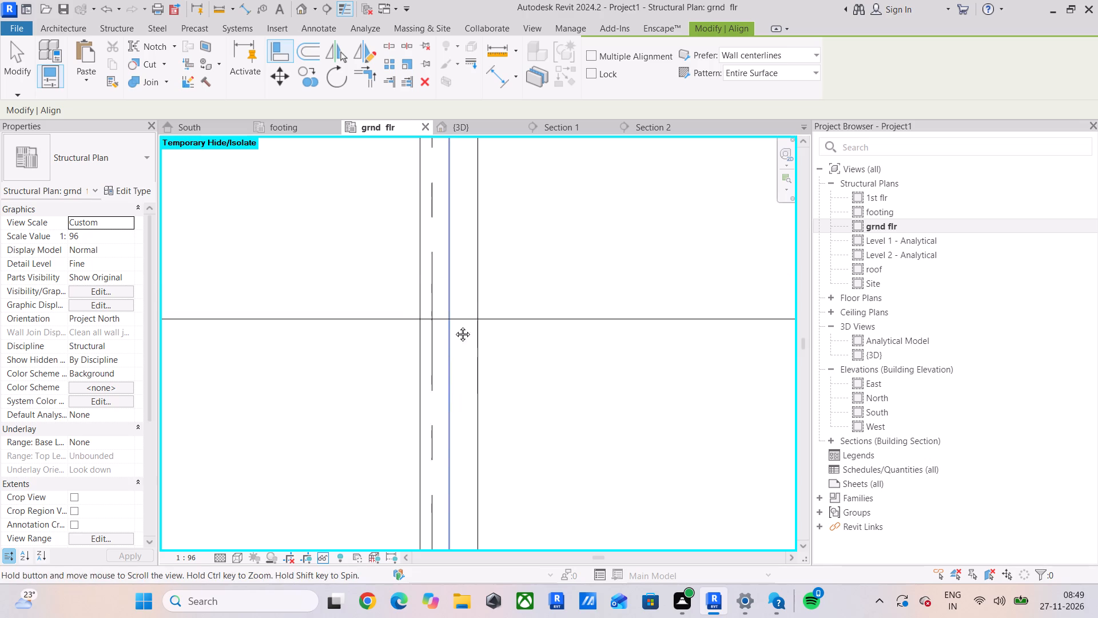
{"action": "middle_click_drag", "start_coordinate": [454, 326], "coordinate": [458, 169]}
{"action": "scroll", "coordinate": [486, 378], "scroll_direction": "down", "scroll_amount": 4}
{"action": "middle_click_drag", "start_coordinate": [486, 379], "coordinate": [498, 281]}
{"action": "scroll", "coordinate": [476, 399], "scroll_direction": "up", "scroll_amount": 5}
{"action": "scroll", "coordinate": [490, 343], "scroll_direction": "up", "scroll_amount": 5}
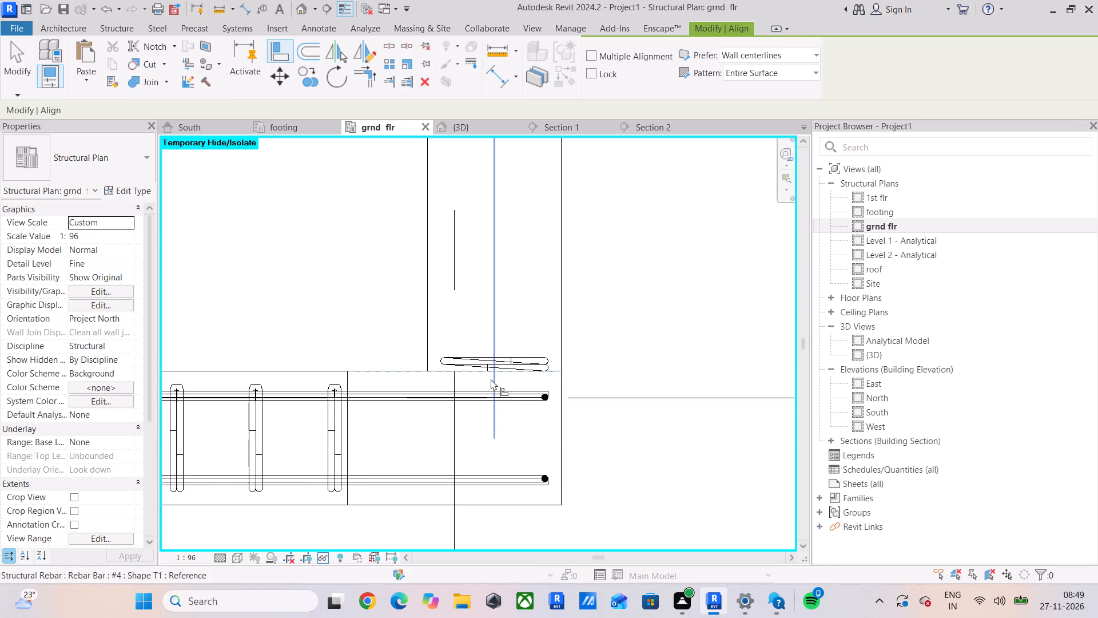
{"action": "scroll", "coordinate": [491, 379], "scroll_direction": "up", "scroll_amount": 5}
{"action": "scroll", "coordinate": [354, 277], "scroll_direction": "down", "scroll_amount": 5}
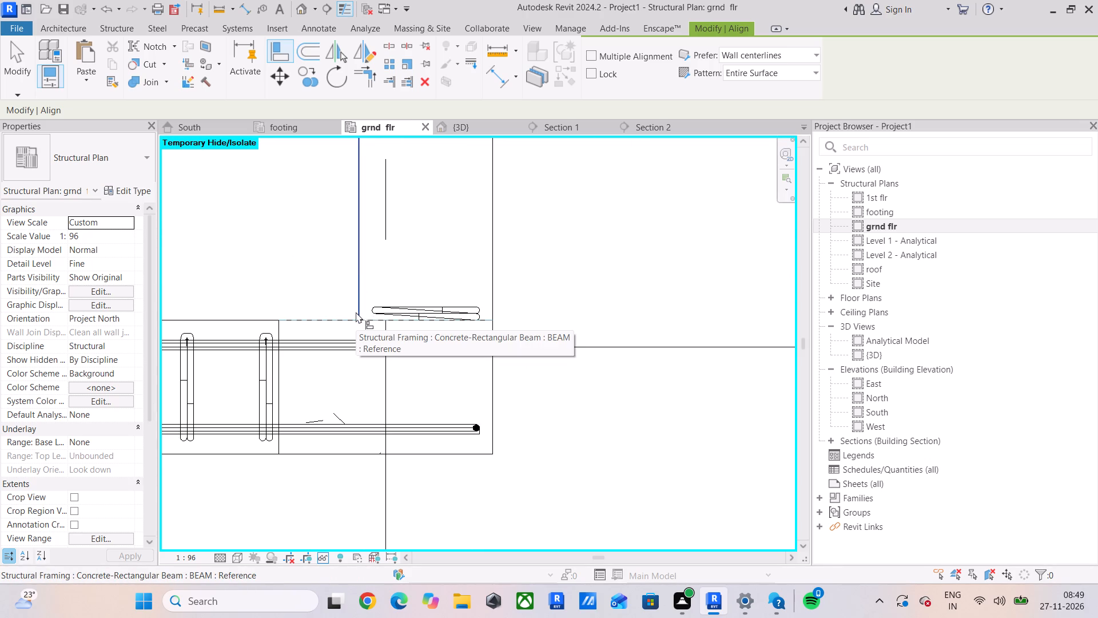
{"action": "scroll", "coordinate": [466, 328], "scroll_direction": "up", "scroll_amount": 5}
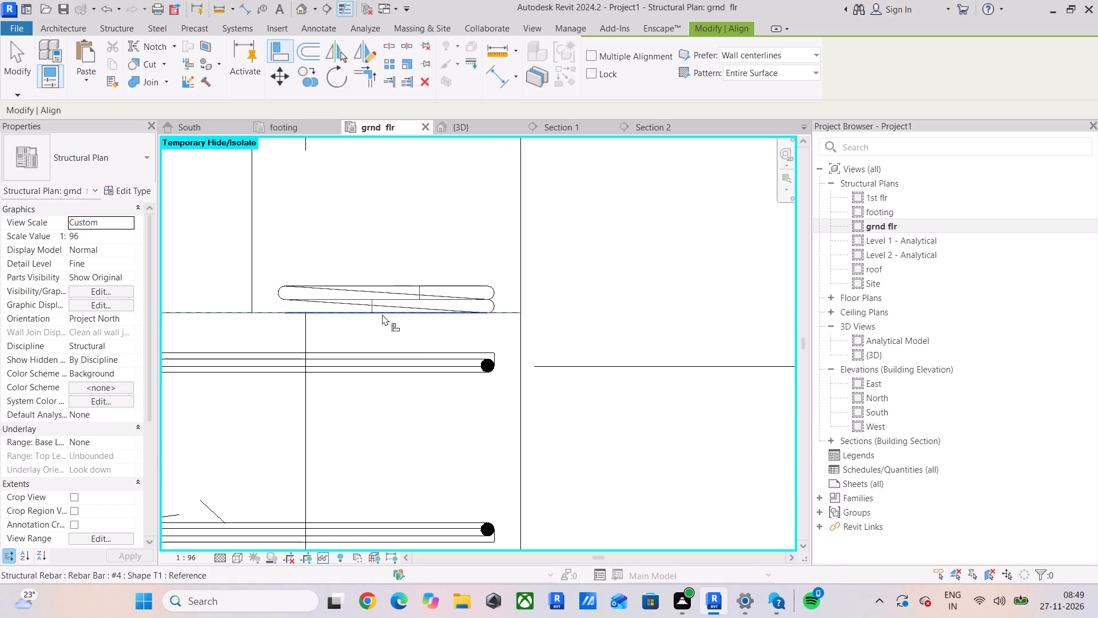
{"action": "left_click", "coordinate": [18, 57]}
Copy the aligned stirrup 150 mm along the cross beam, away from grid 7.
{"action": "scroll", "coordinate": [358, 374], "scroll_direction": "down", "scroll_amount": 3}
{"action": "middle_click_drag", "start_coordinate": [358, 374], "coordinate": [511, 345]}
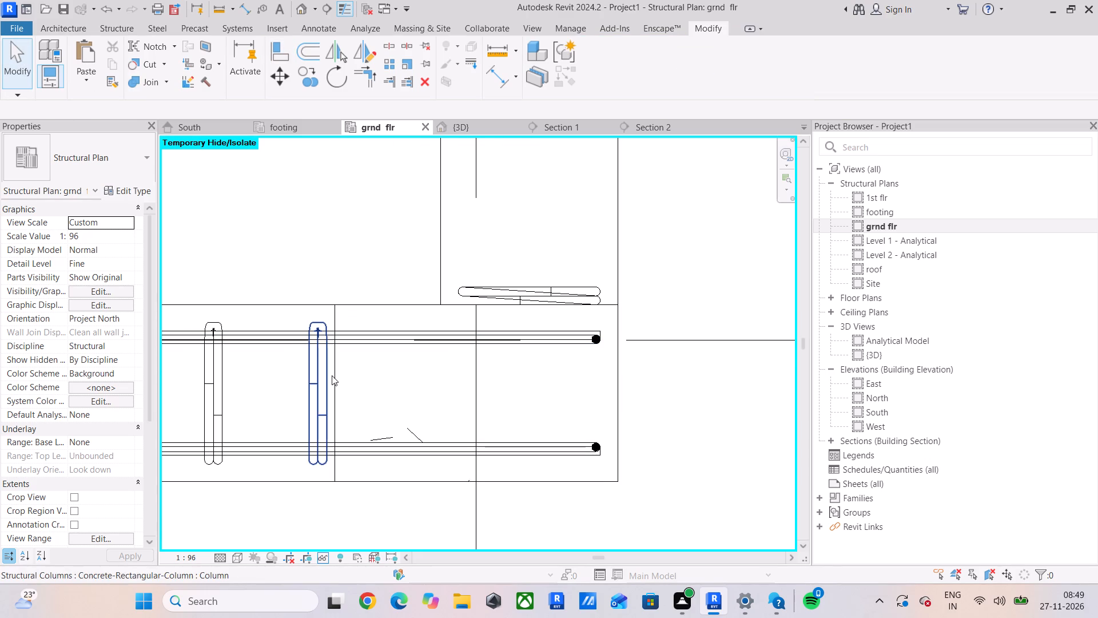
{"action": "left_click", "coordinate": [332, 375]}
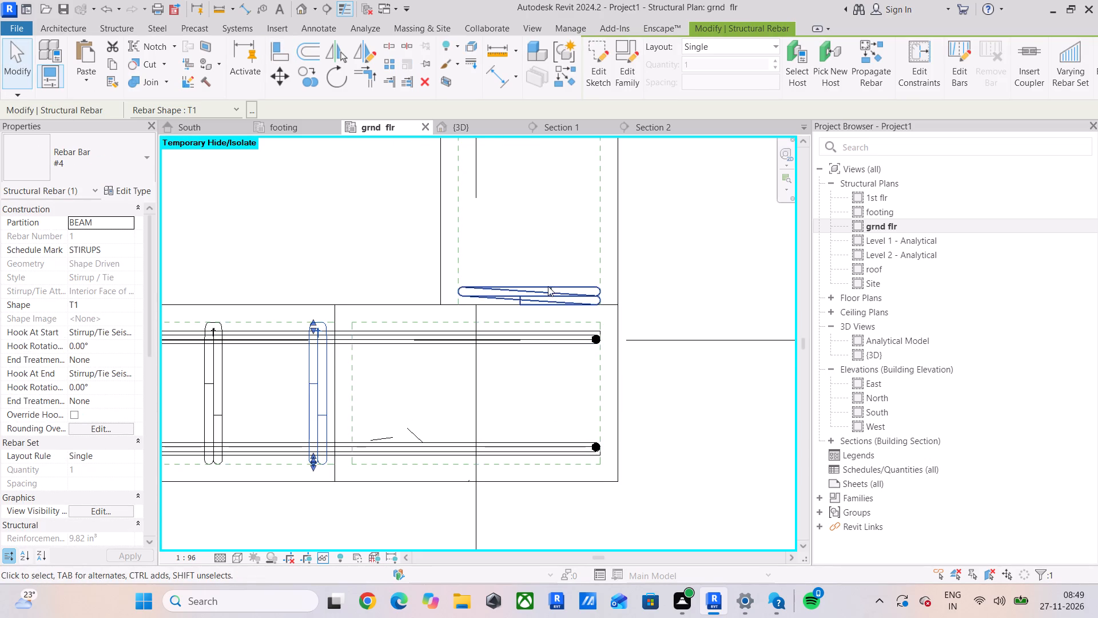
{"action": "left_click", "coordinate": [548, 286]}
{"action": "middle_click_drag", "start_coordinate": [545, 335], "coordinate": [543, 340]}
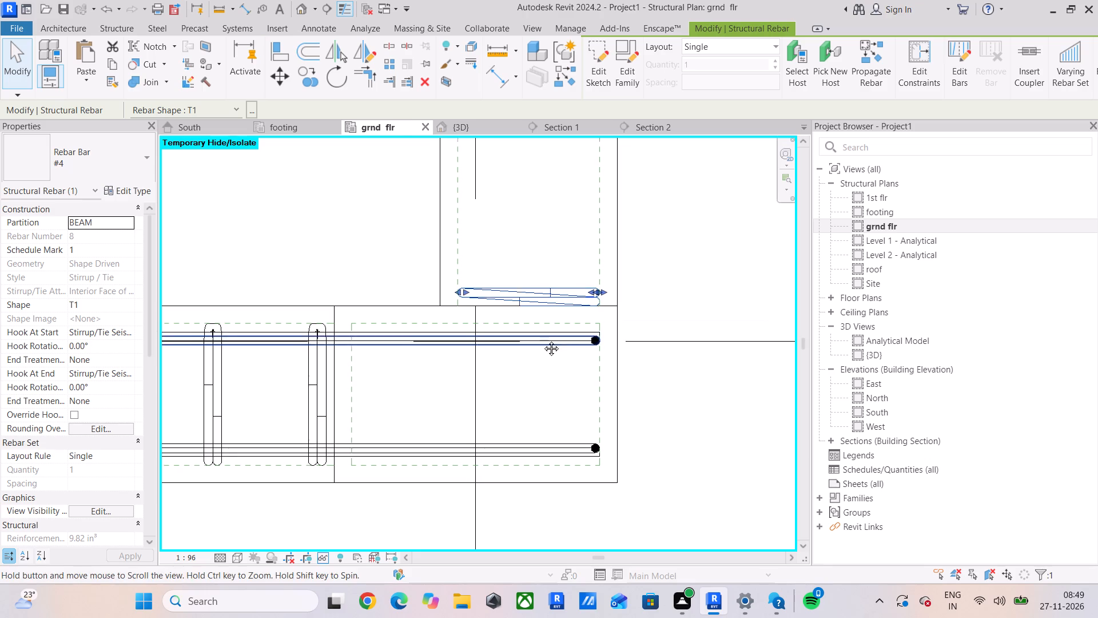
{"action": "middle_click_drag", "start_coordinate": [543, 340], "coordinate": [509, 442]}
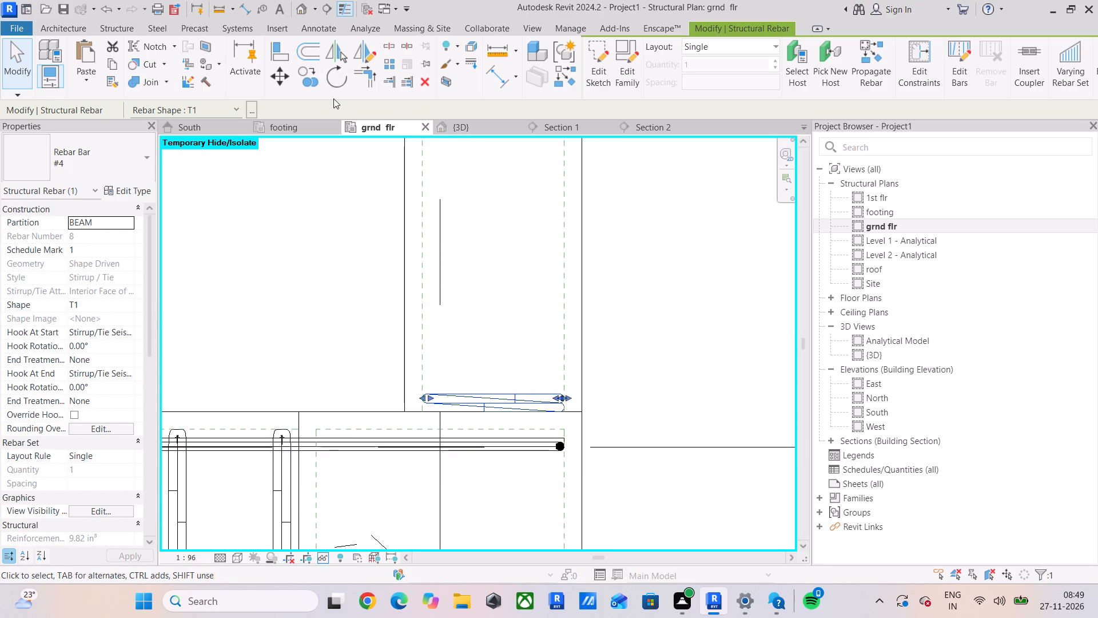
{"action": "left_click", "coordinate": [307, 81]}
{"action": "scroll", "coordinate": [494, 403], "scroll_direction": "up", "scroll_amount": 4}
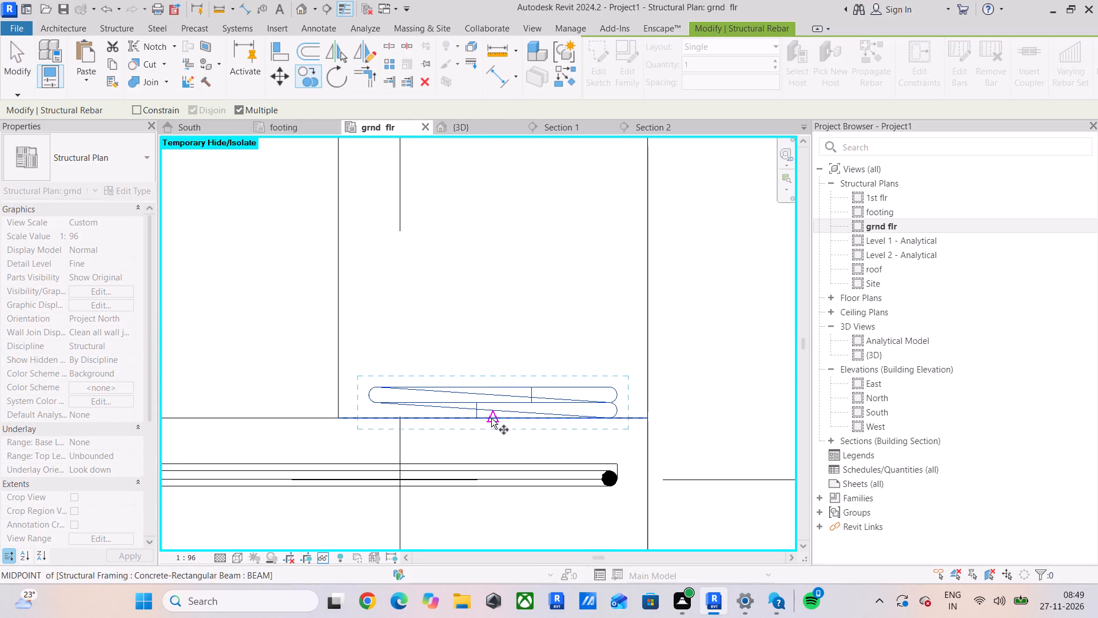
{"action": "left_click", "coordinate": [492, 419]}
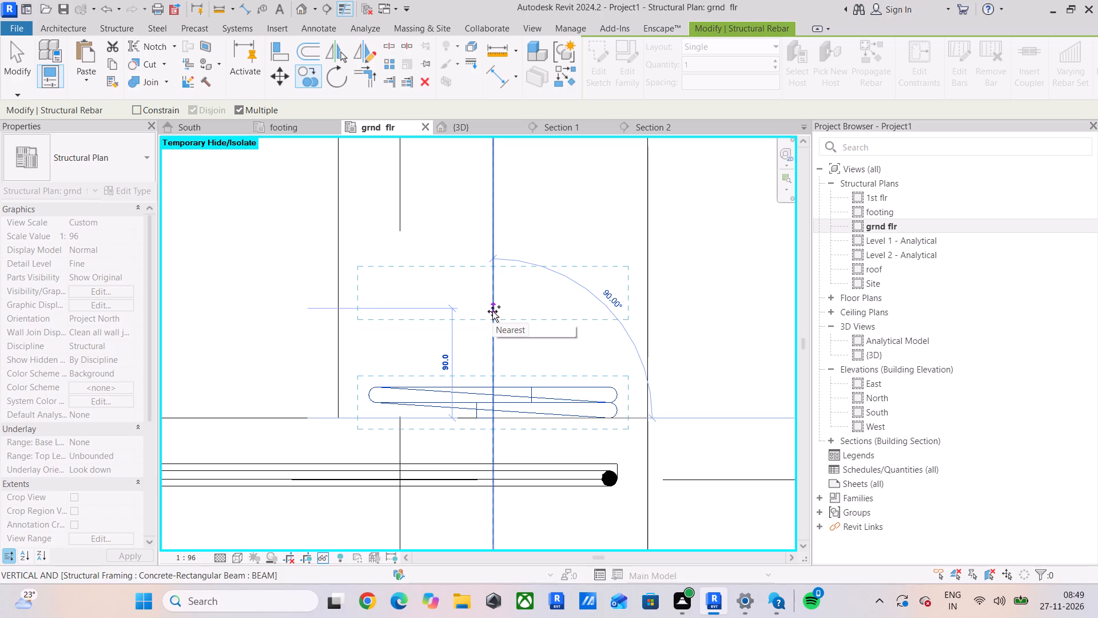
{"action": "type", "text": "150"}
{"action": "key", "text": "Return"}
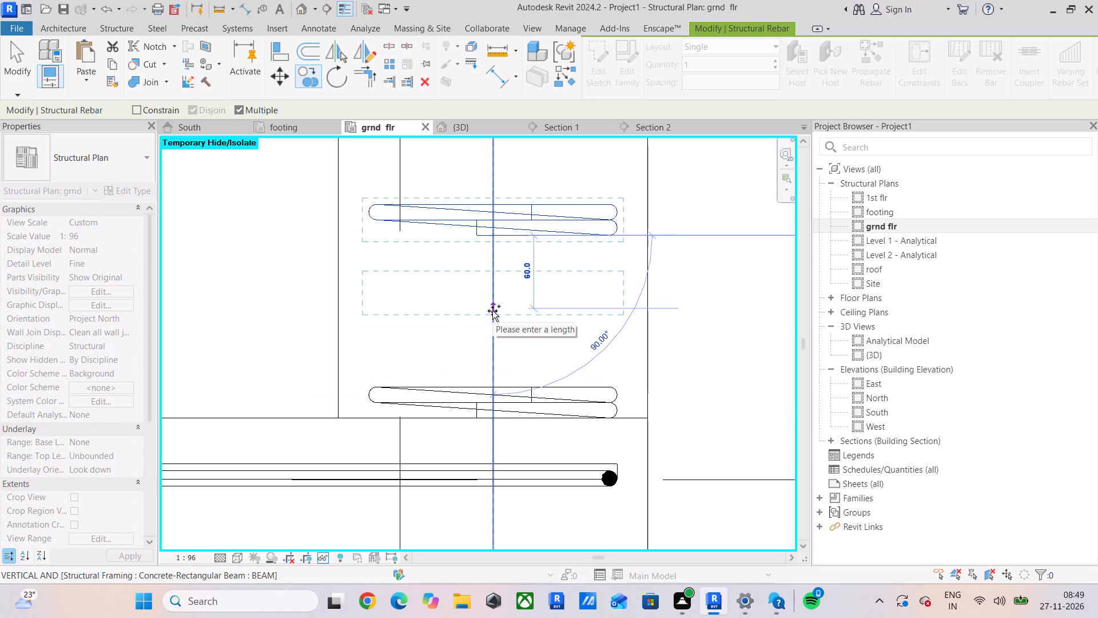
{"action": "key", "text": "Escape"}
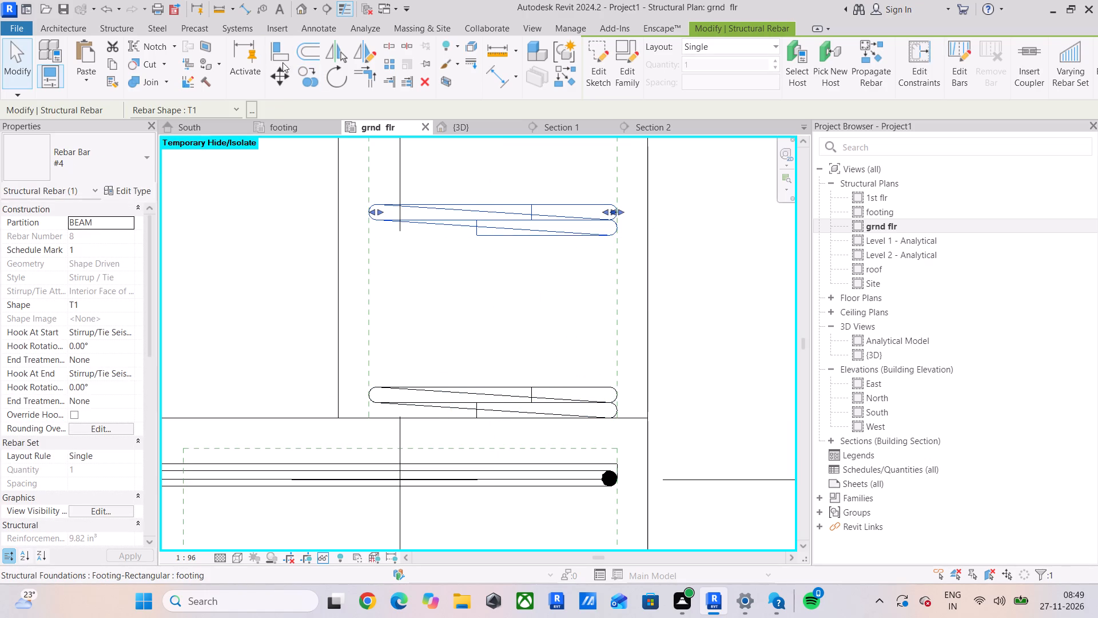
Copy the stirrup repeatedly at 150 mm spacing along the cross beam, to just past the edge of the grid 7 footing.
{"action": "left_click", "coordinate": [305, 80]}
{"action": "left_click", "coordinate": [489, 388]}
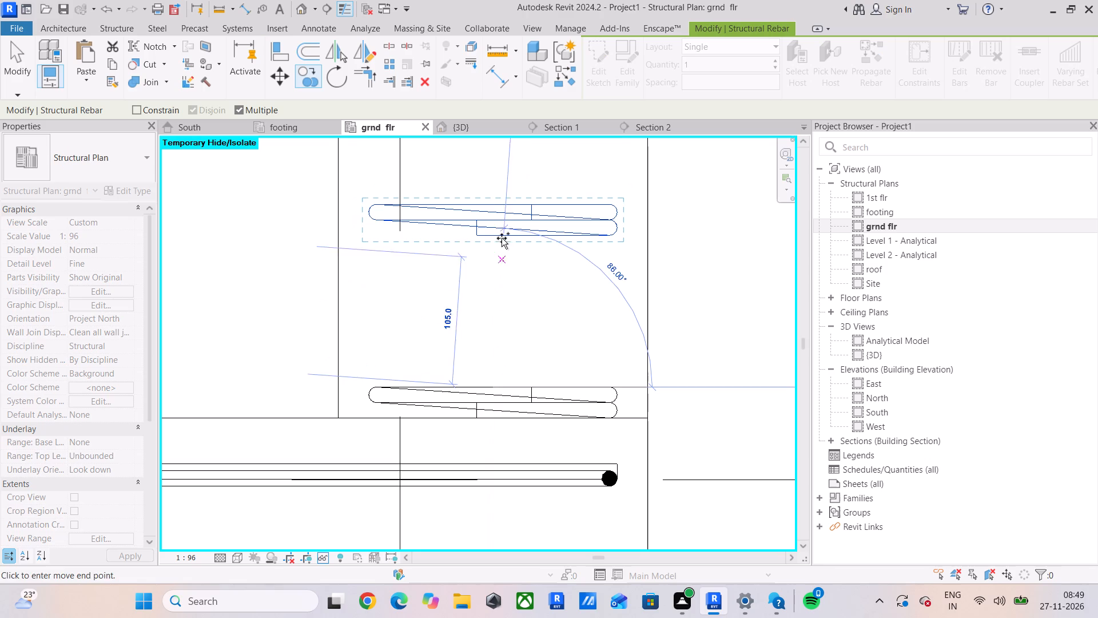
{"action": "left_click", "coordinate": [492, 206]}
{"action": "middle_click_drag", "start_coordinate": [492, 206], "coordinate": [490, 497]}
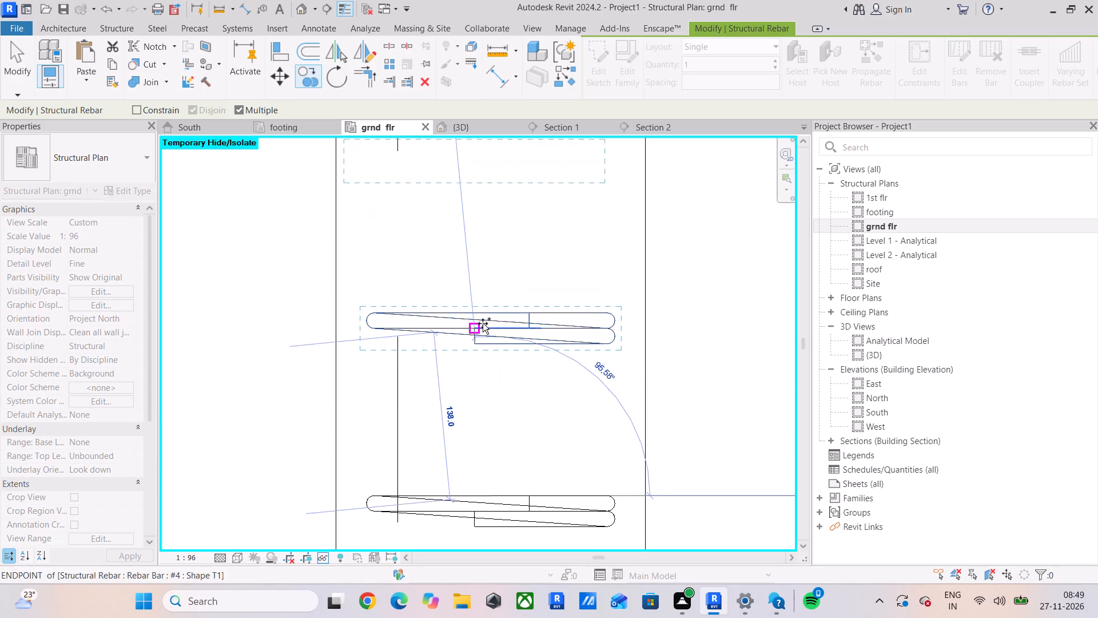
{"action": "left_click", "coordinate": [490, 313]}
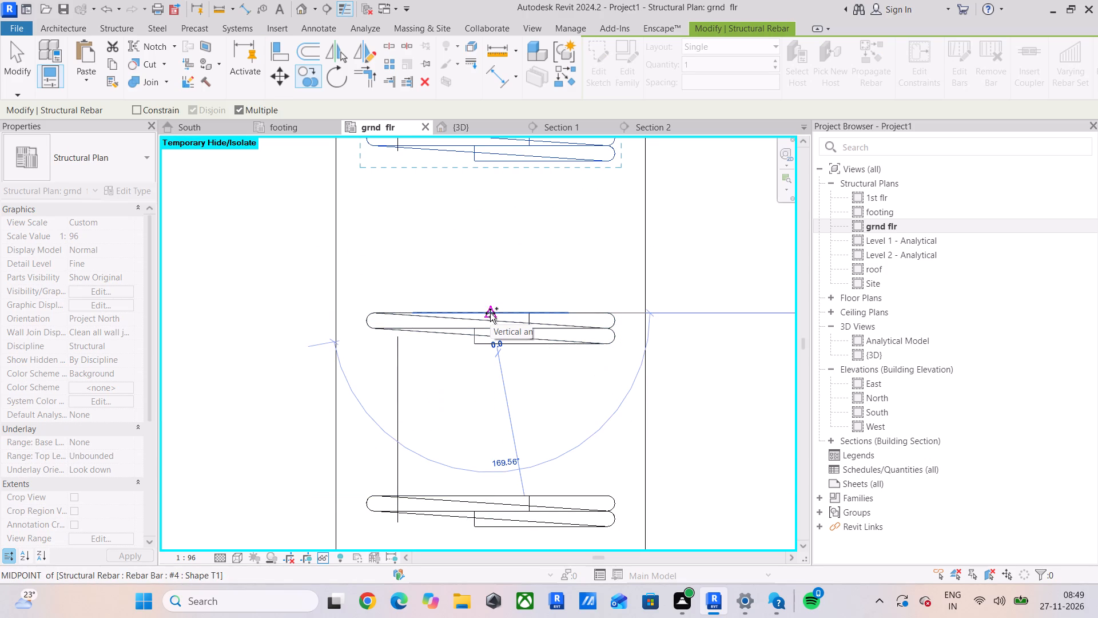
{"action": "scroll", "coordinate": [490, 313], "scroll_direction": "down", "scroll_amount": 2}
{"action": "middle_click_drag", "start_coordinate": [490, 313], "coordinate": [490, 449]}
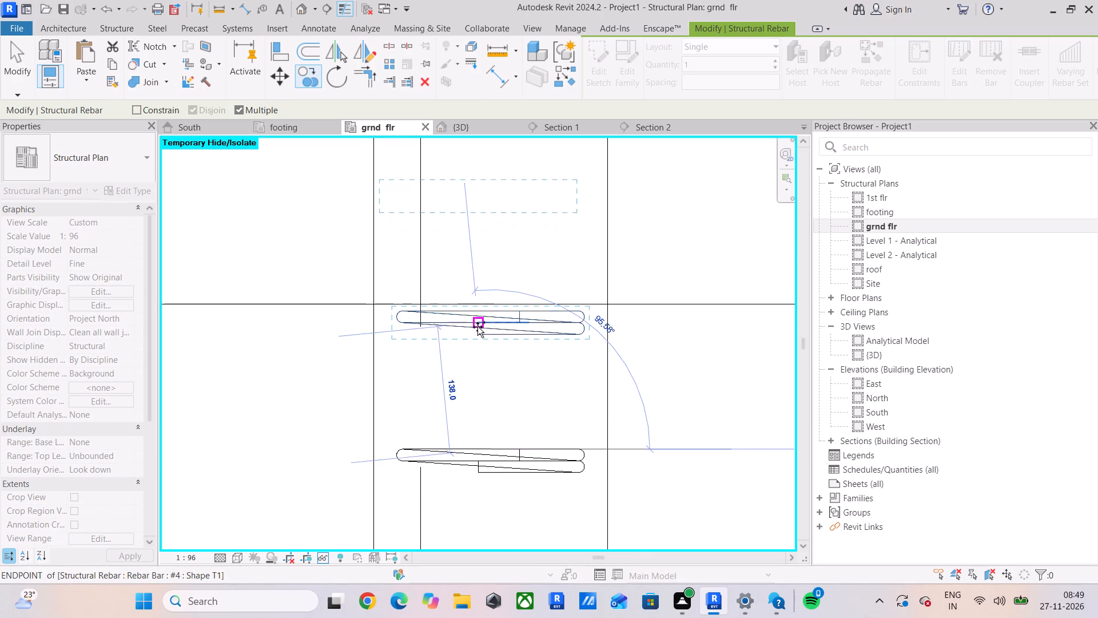
{"action": "left_click", "coordinate": [489, 312]}
{"action": "middle_click_drag", "start_coordinate": [489, 312], "coordinate": [498, 494]}
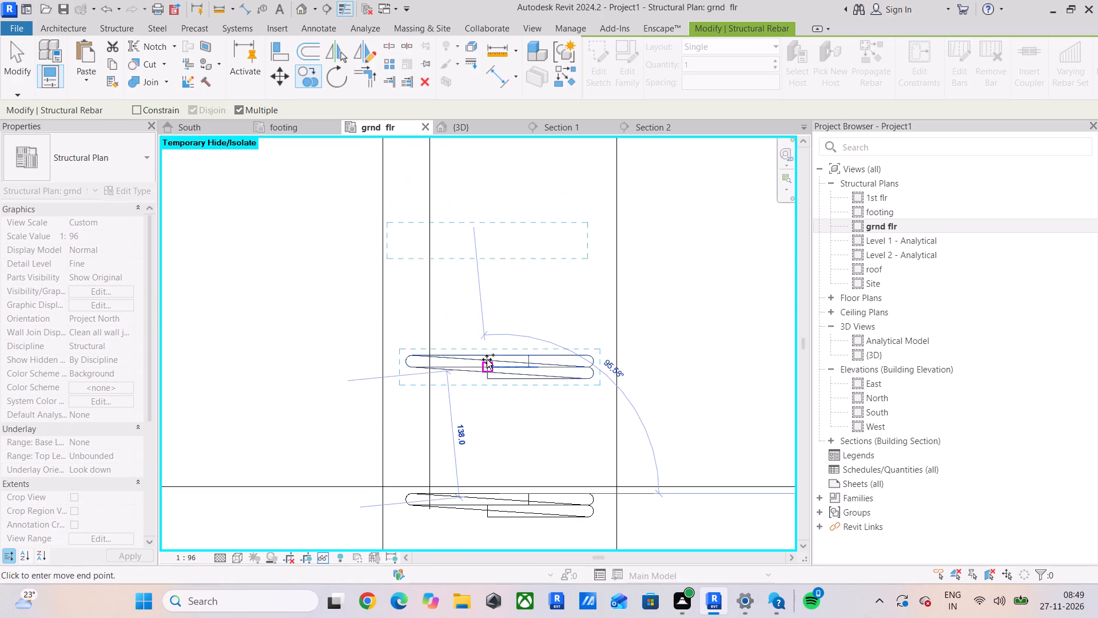
Continue the stirrup copies at 150 mm spacing from the footing edge up to the Section 2 line.
{"action": "left_click", "coordinate": [497, 352]}
{"action": "middle_click_drag", "start_coordinate": [499, 284], "coordinate": [491, 419]}
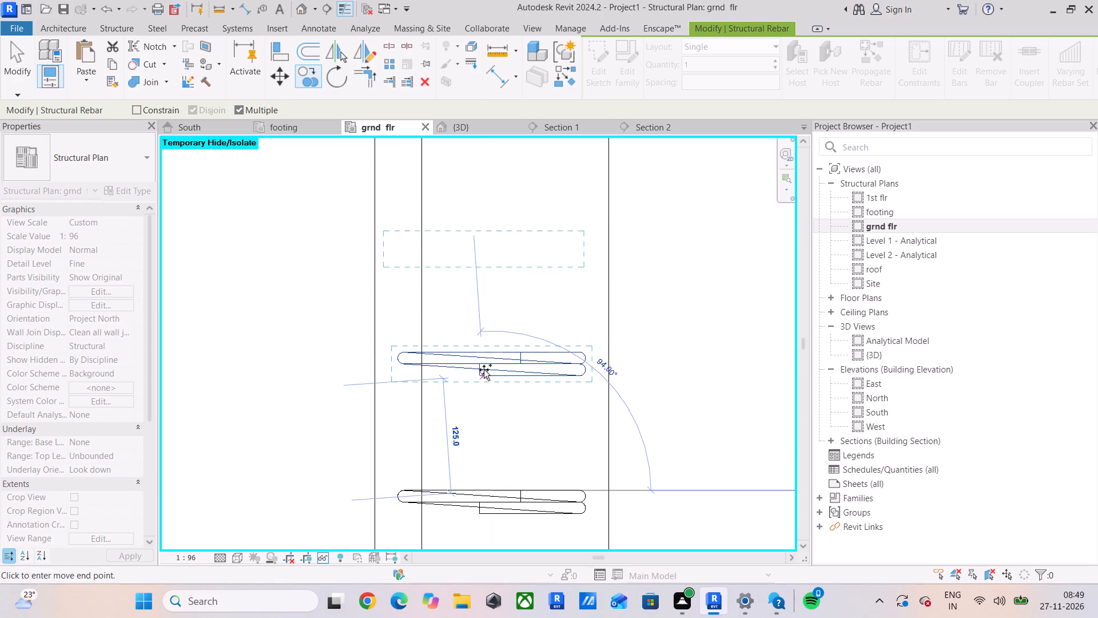
{"action": "left_click", "coordinate": [493, 351]}
{"action": "middle_click_drag", "start_coordinate": [493, 351], "coordinate": [491, 553]}
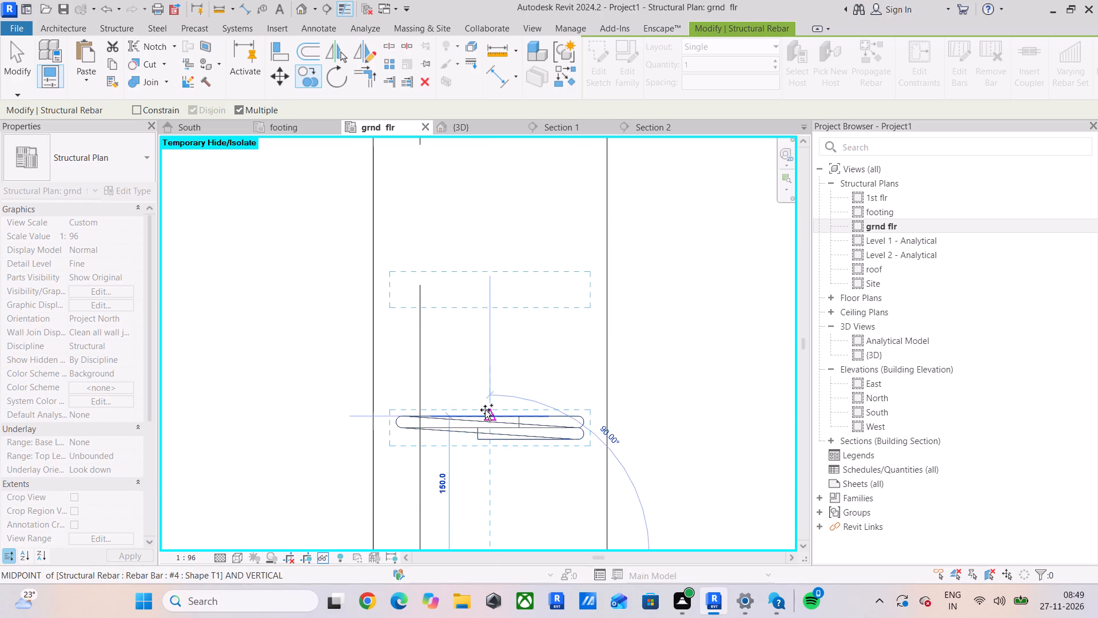
{"action": "left_click", "coordinate": [485, 410]}
{"action": "middle_click_drag", "start_coordinate": [494, 357], "coordinate": [490, 477]}
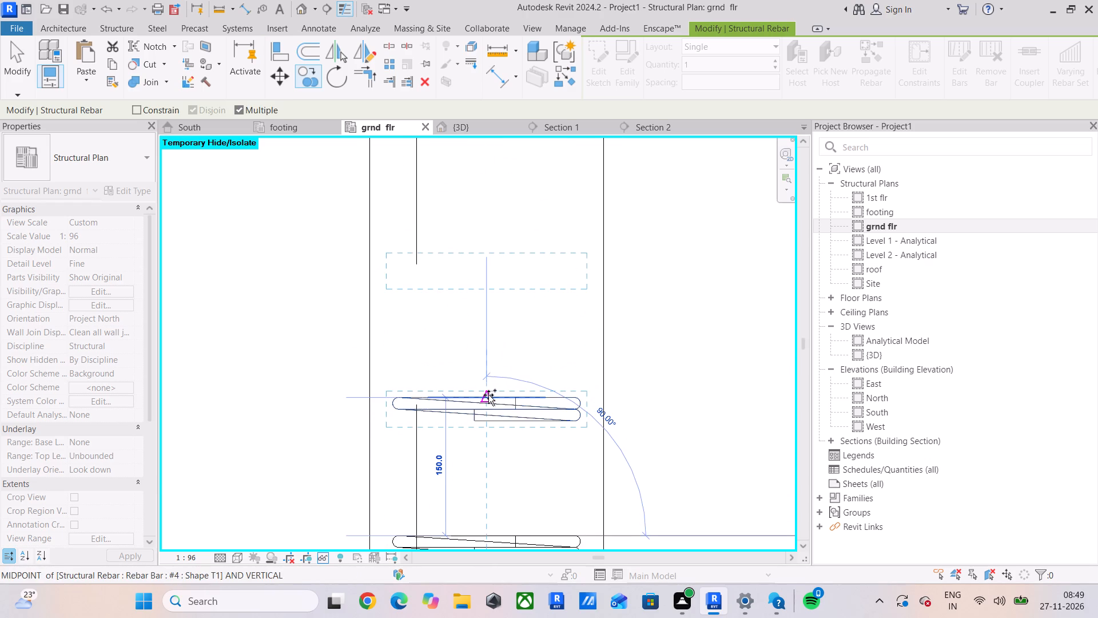
{"action": "left_click", "coordinate": [488, 395]}
{"action": "middle_click_drag", "start_coordinate": [488, 395], "coordinate": [475, 552]}
{"action": "left_click", "coordinate": [475, 415]}
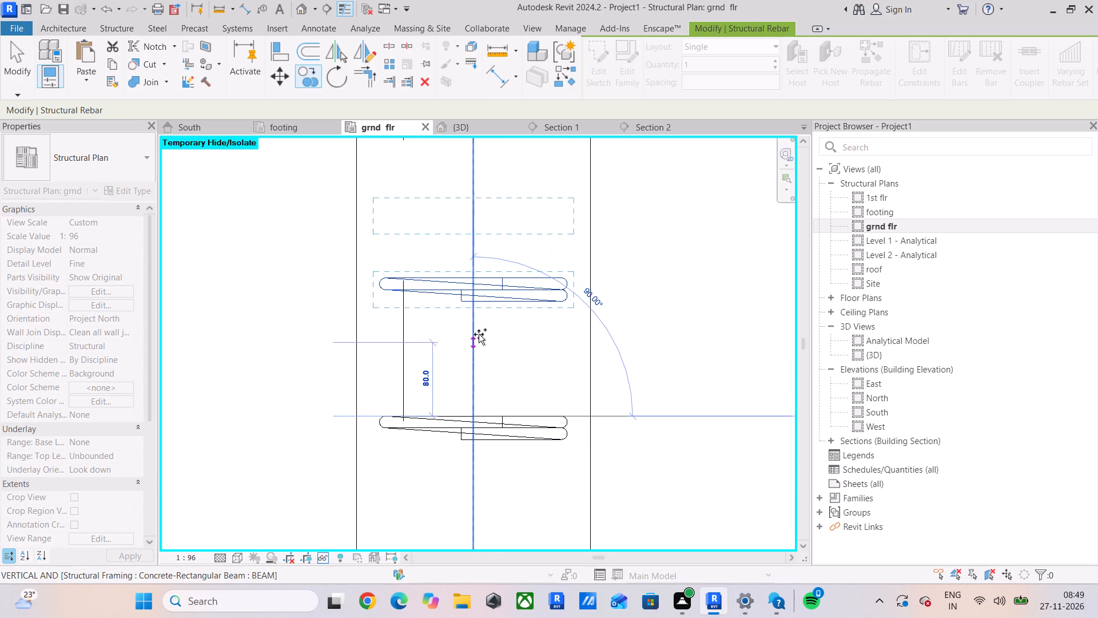
{"action": "left_click", "coordinate": [473, 278]}
{"action": "middle_click_drag", "start_coordinate": [473, 278], "coordinate": [464, 539]}
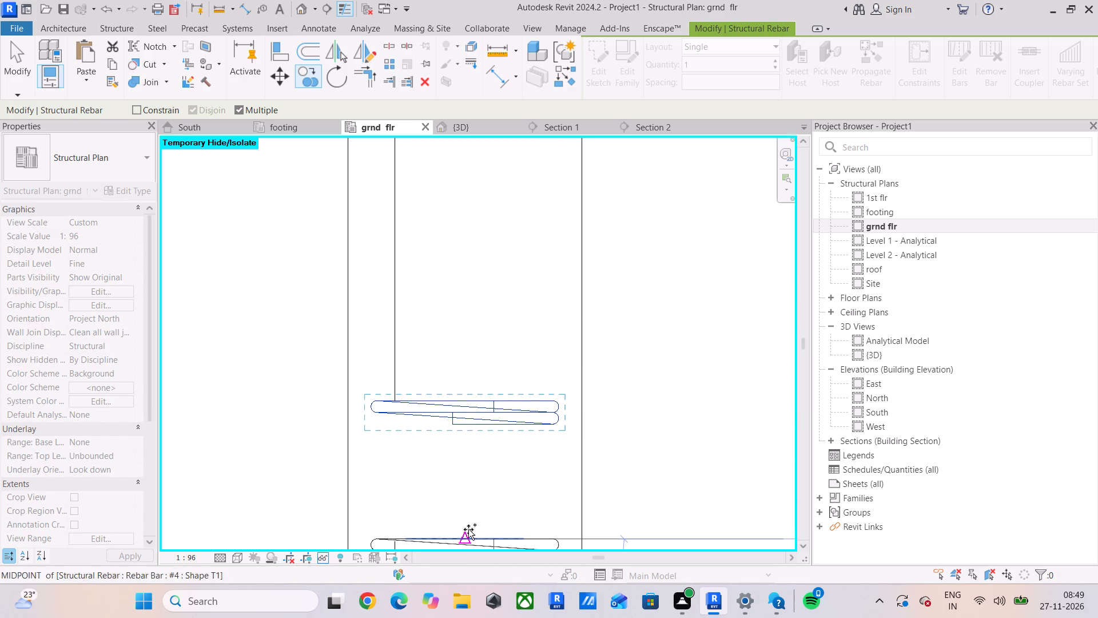
{"action": "left_click", "coordinate": [462, 398]}
{"action": "middle_click_drag", "start_coordinate": [466, 386], "coordinate": [469, 574]}
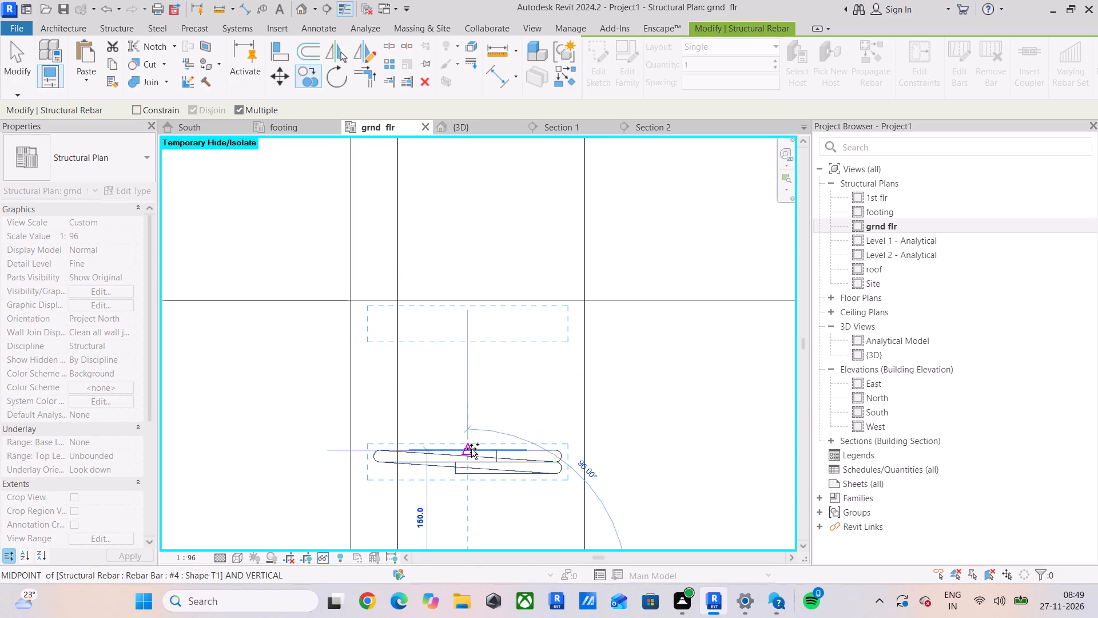
{"action": "left_click", "coordinate": [471, 449]}
{"action": "middle_click_drag", "start_coordinate": [471, 411], "coordinate": [469, 572]}
Continue copying the T1 stirrup at 150 mm spacing along the cross beam, from the Section 2 line to near the next footing's edge.
{"action": "left_click", "coordinate": [460, 471]}
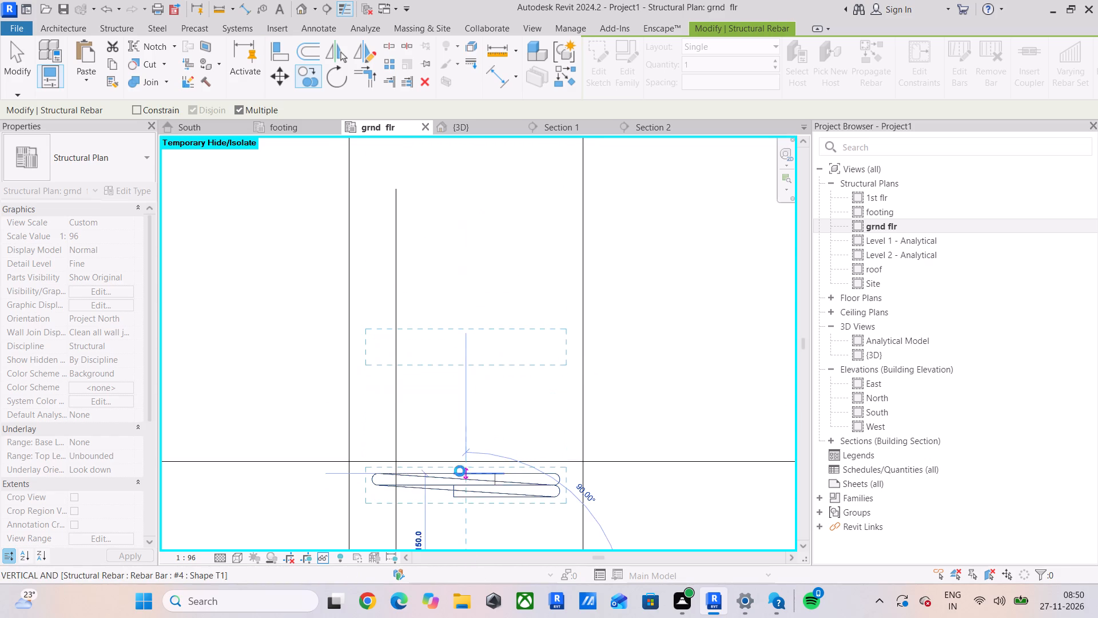
{"action": "left_click", "coordinate": [468, 337]}
{"action": "middle_click_drag", "start_coordinate": [466, 341], "coordinate": [444, 617]}
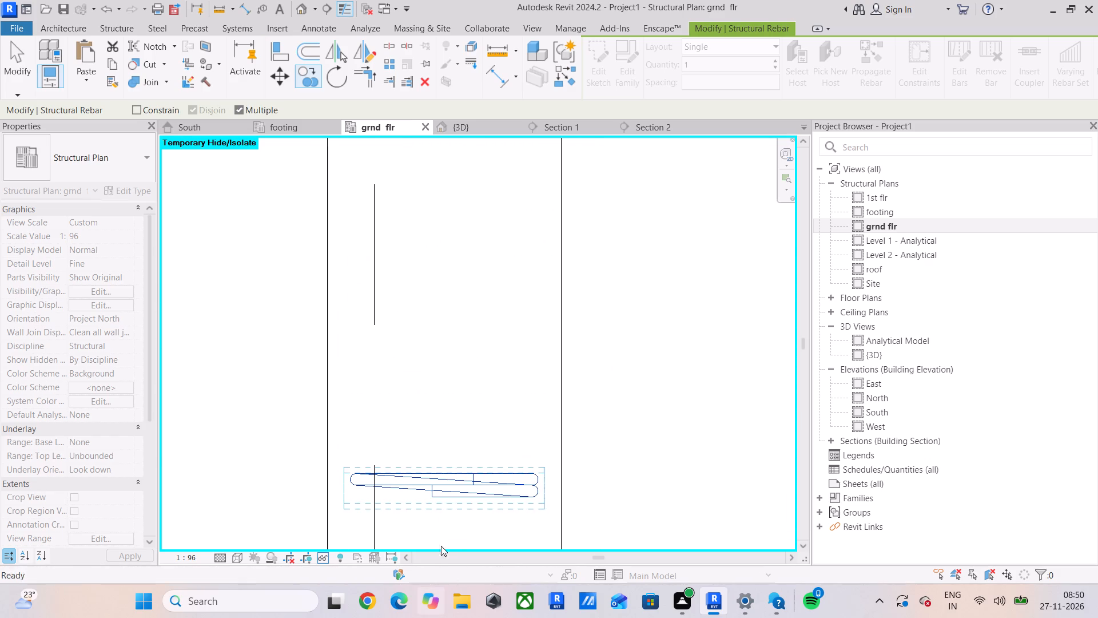
{"action": "left_click", "coordinate": [443, 468]}
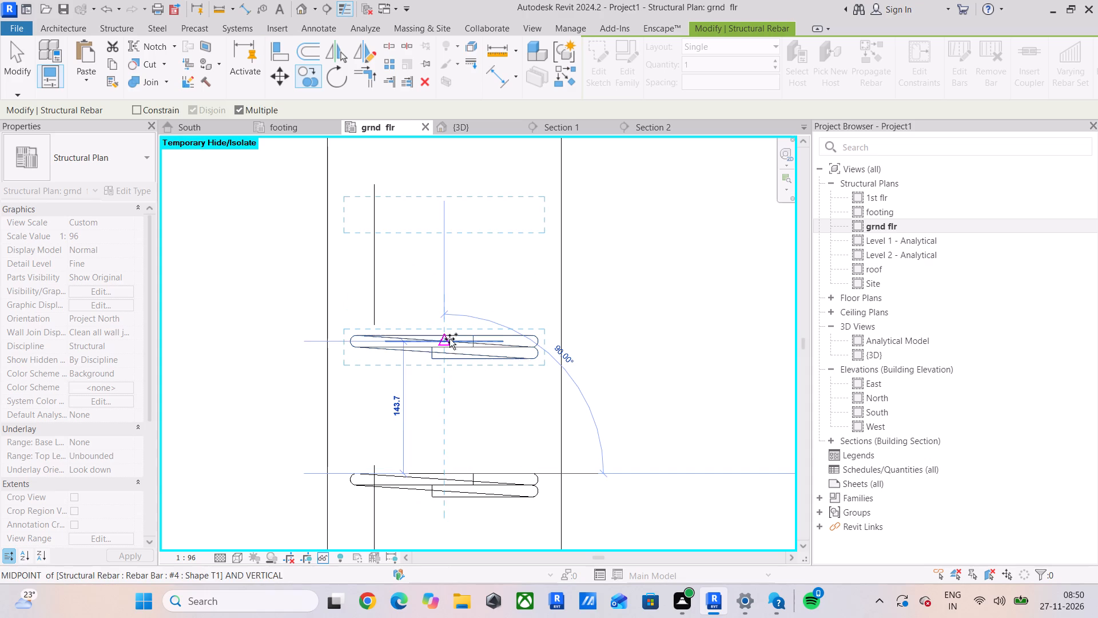
{"action": "left_click", "coordinate": [444, 331]}
{"action": "middle_click_drag", "start_coordinate": [444, 331], "coordinate": [466, 500]}
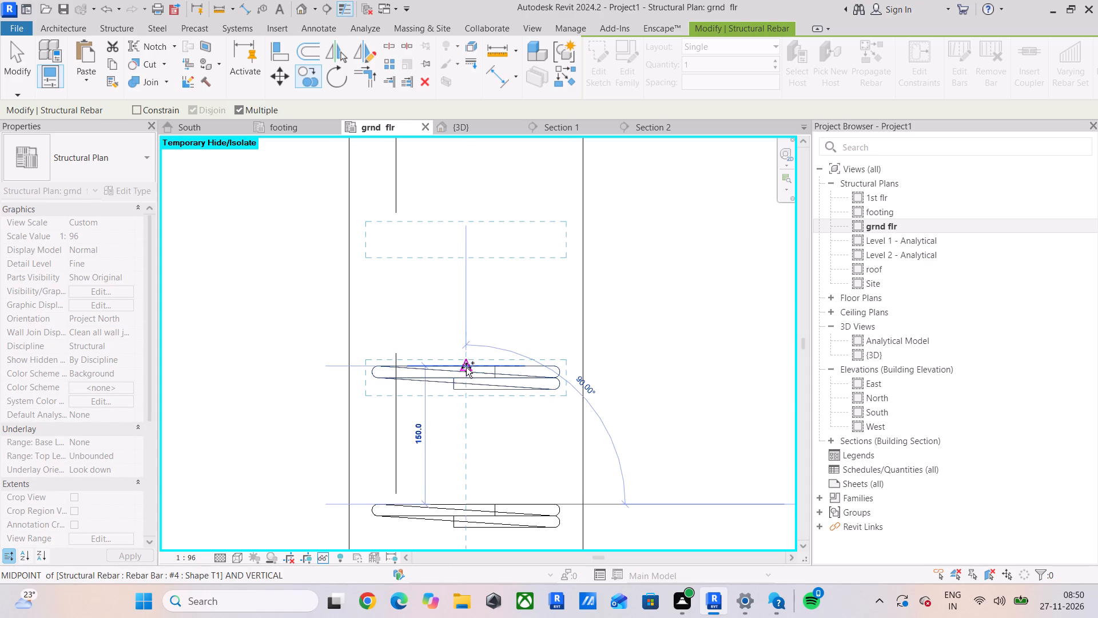
{"action": "left_click", "coordinate": [467, 362]}
{"action": "middle_click_drag", "start_coordinate": [467, 362], "coordinate": [468, 538]}
{"action": "left_click", "coordinate": [468, 399]}
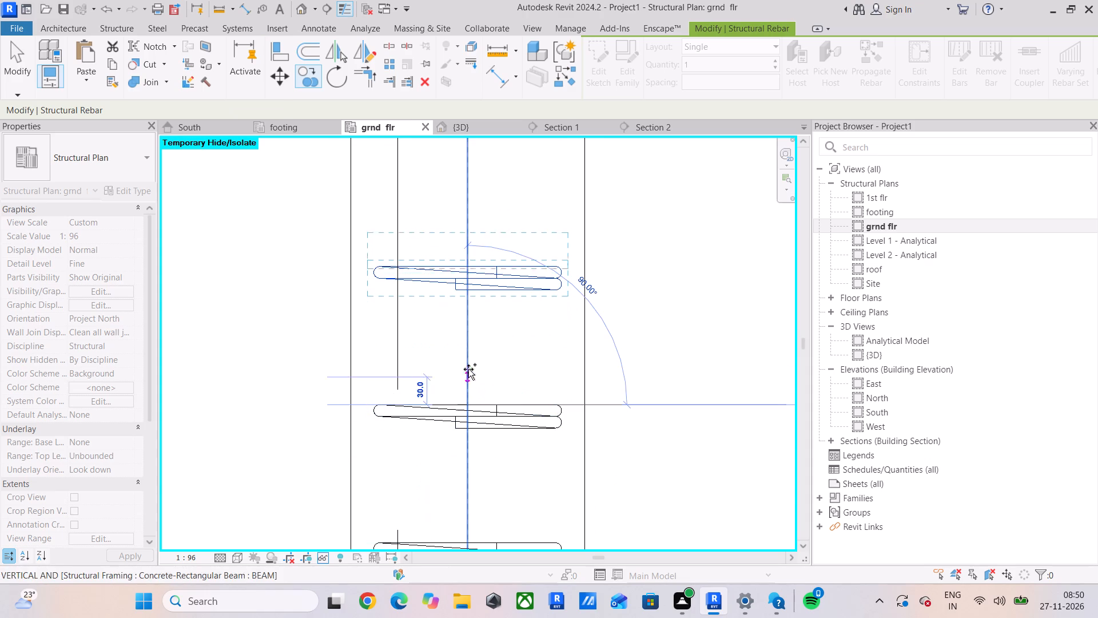
{"action": "left_click", "coordinate": [468, 266]}
{"action": "middle_click_drag", "start_coordinate": [468, 265], "coordinate": [449, 571]}
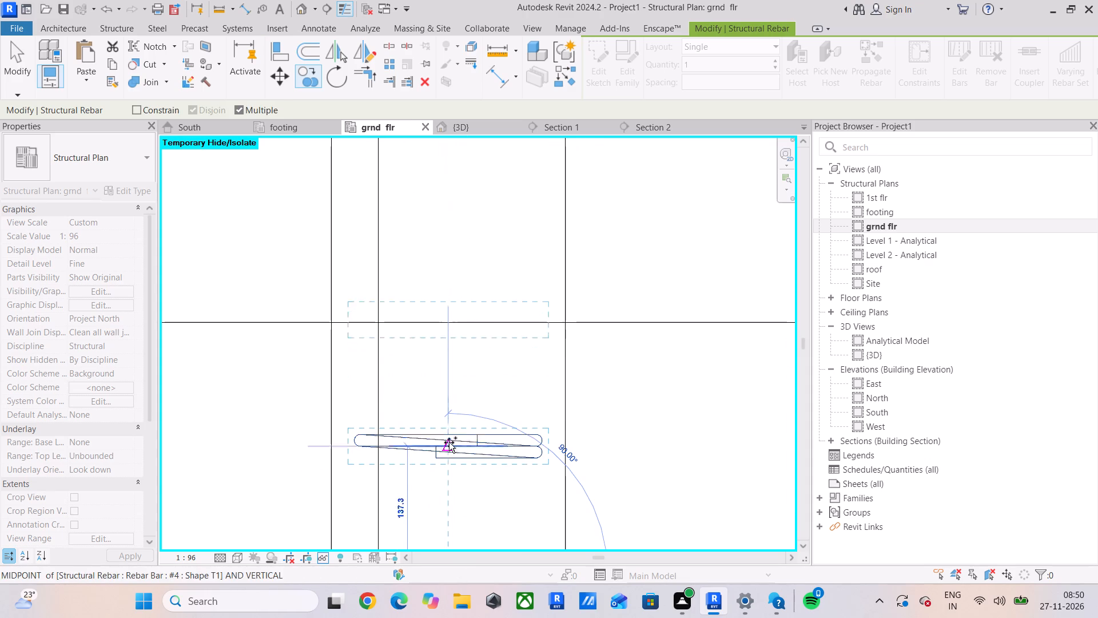
Continue the stirrup copies at 150 mm spacing across the footing edge, up to the near side of the next intersecting beam.
{"action": "left_click", "coordinate": [448, 430]}
{"action": "left_click", "coordinate": [452, 292]}
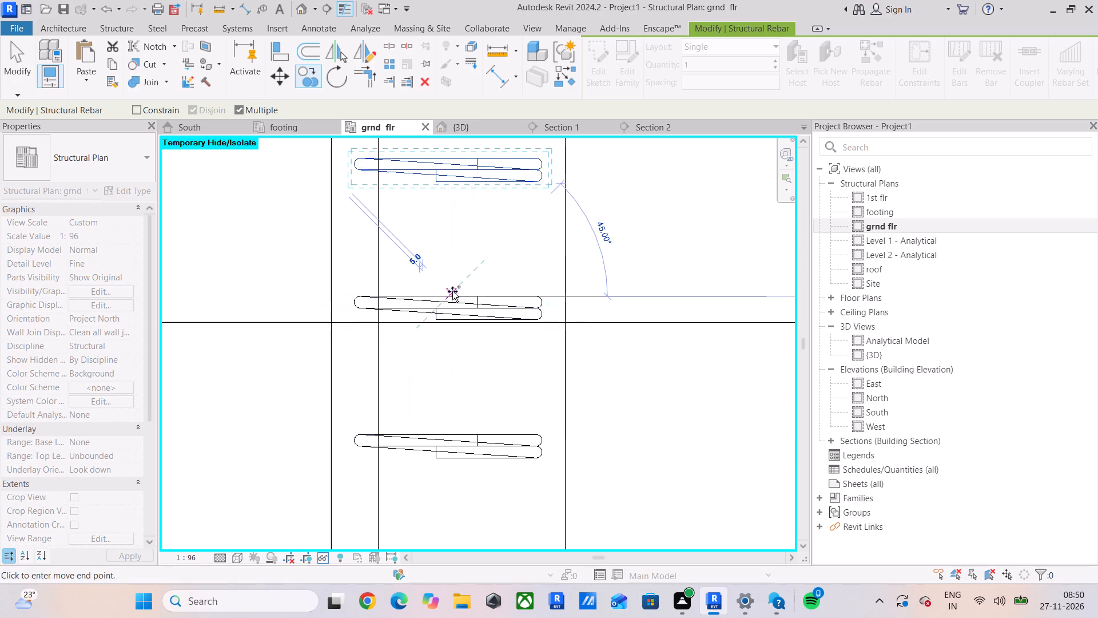
{"action": "middle_click_drag", "start_coordinate": [452, 291], "coordinate": [452, 550]}
{"action": "left_click", "coordinate": [447, 412]}
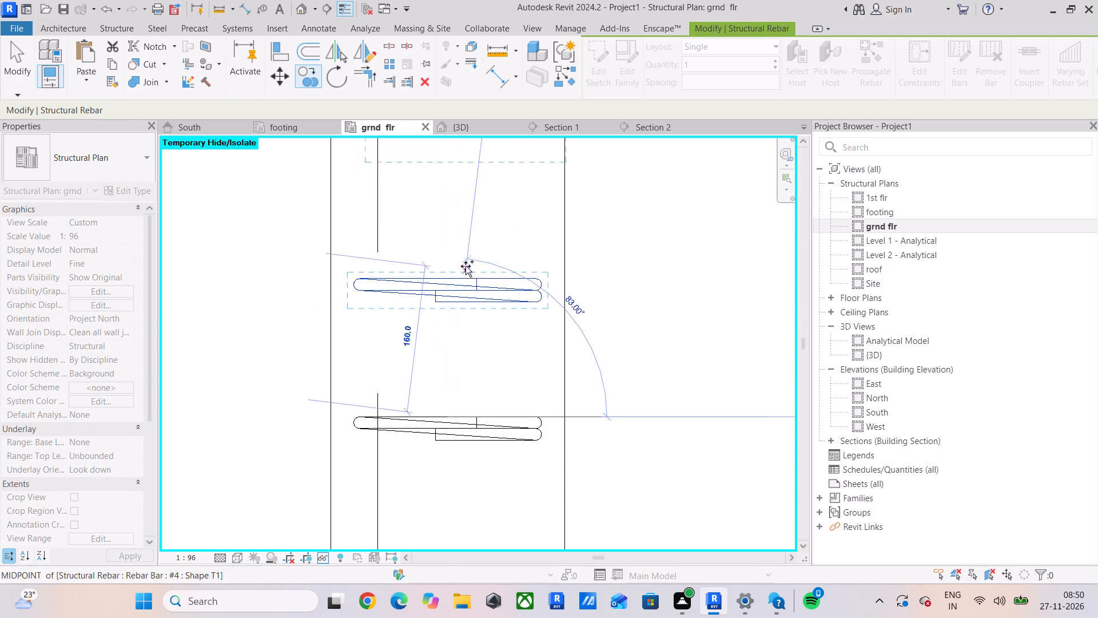
{"action": "left_click", "coordinate": [444, 274]}
{"action": "middle_click_drag", "start_coordinate": [439, 381], "coordinate": [439, 617]}
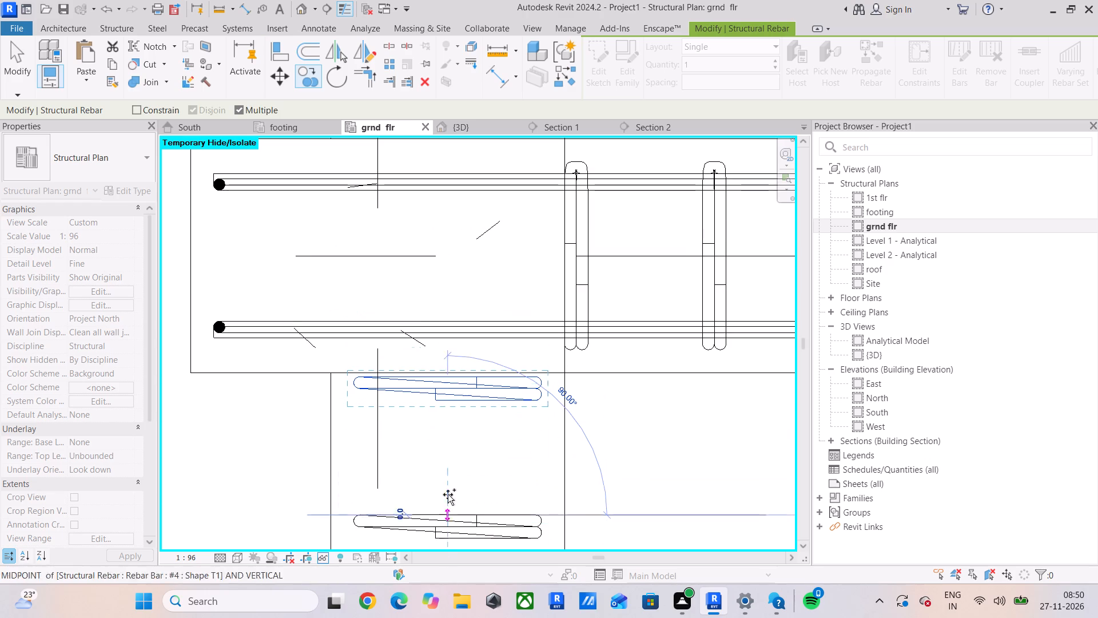
{"action": "key", "text": "Escape"}
Copy the last stirrup along the cross beam to the far side of the intersecting beam, just beyond its edge.
{"action": "scroll", "coordinate": [448, 477], "scroll_direction": "down", "scroll_amount": 5}
{"action": "middle_click_drag", "start_coordinate": [448, 477], "coordinate": [470, 354]}
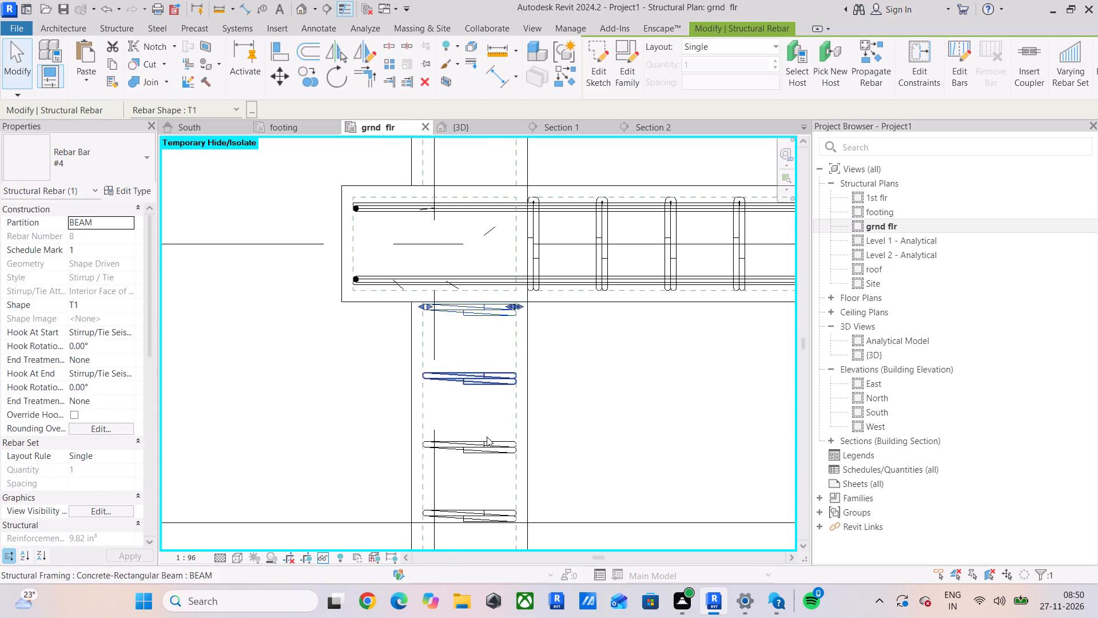
{"action": "scroll", "coordinate": [487, 449], "scroll_direction": "down", "scroll_amount": 8}
{"action": "middle_click_drag", "start_coordinate": [488, 467], "coordinate": [471, 564]}
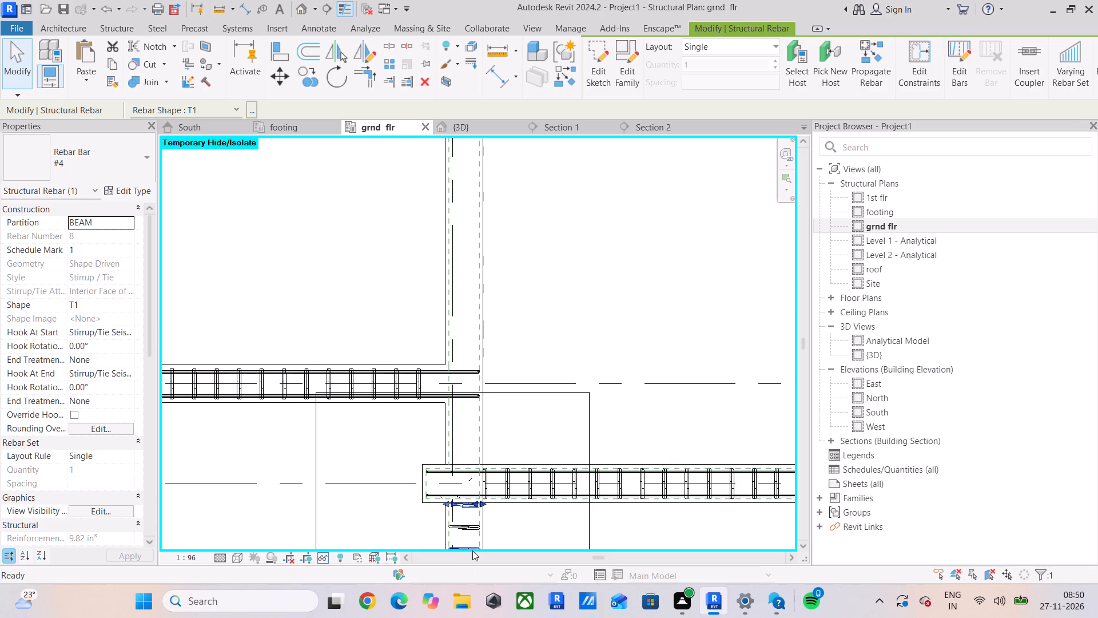
{"action": "left_click", "coordinate": [305, 82]}
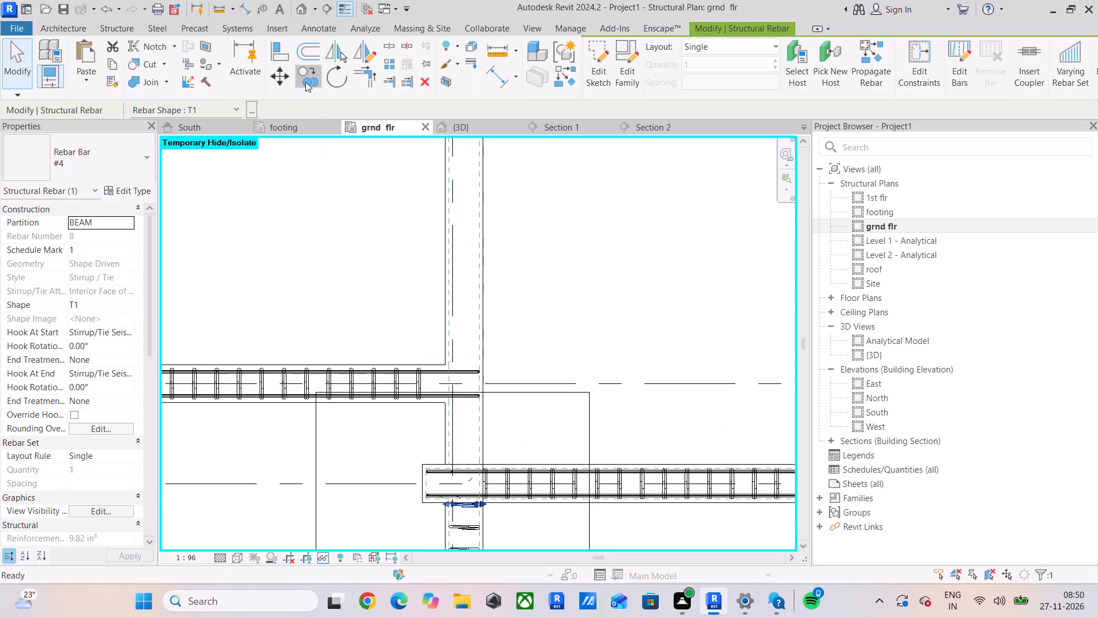
{"action": "scroll", "coordinate": [431, 508], "scroll_direction": "up", "scroll_amount": 8}
{"action": "scroll", "coordinate": [523, 506], "scroll_direction": "up", "scroll_amount": 3}
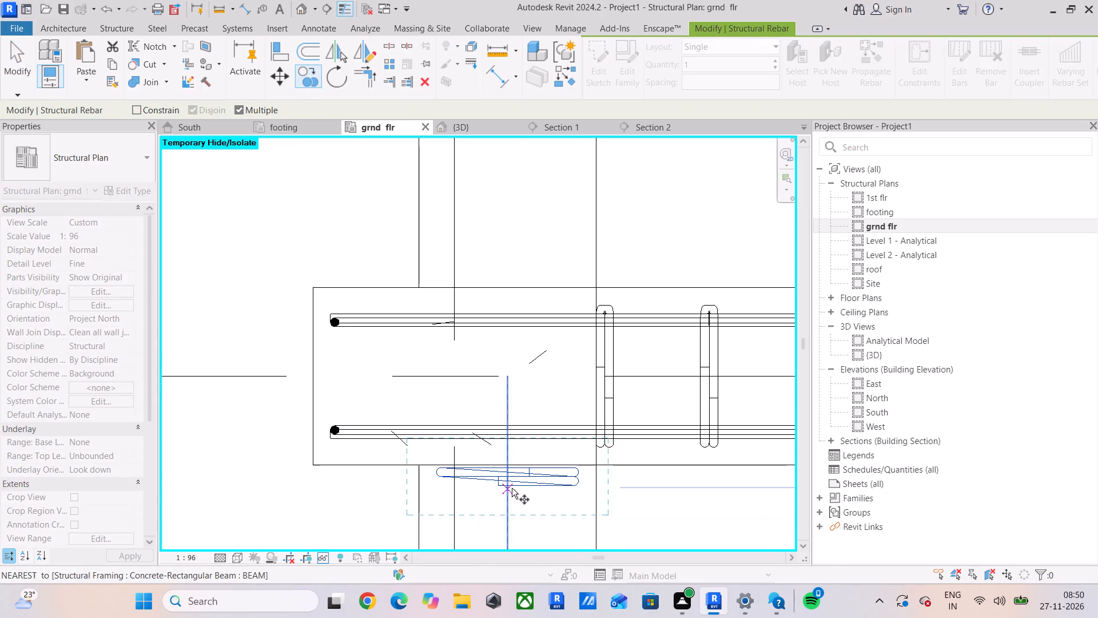
{"action": "scroll", "coordinate": [508, 486], "scroll_direction": "up", "scroll_amount": 9}
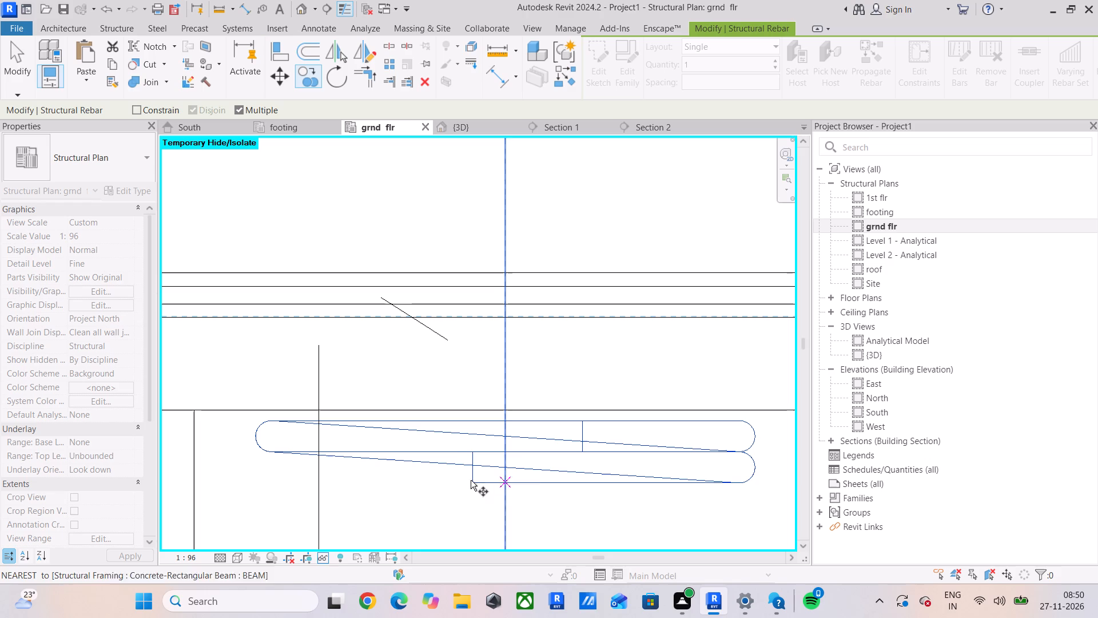
{"action": "scroll", "coordinate": [710, 502], "scroll_direction": "down", "scroll_amount": 5}
{"action": "scroll", "coordinate": [631, 514], "scroll_direction": "down", "scroll_amount": 5}
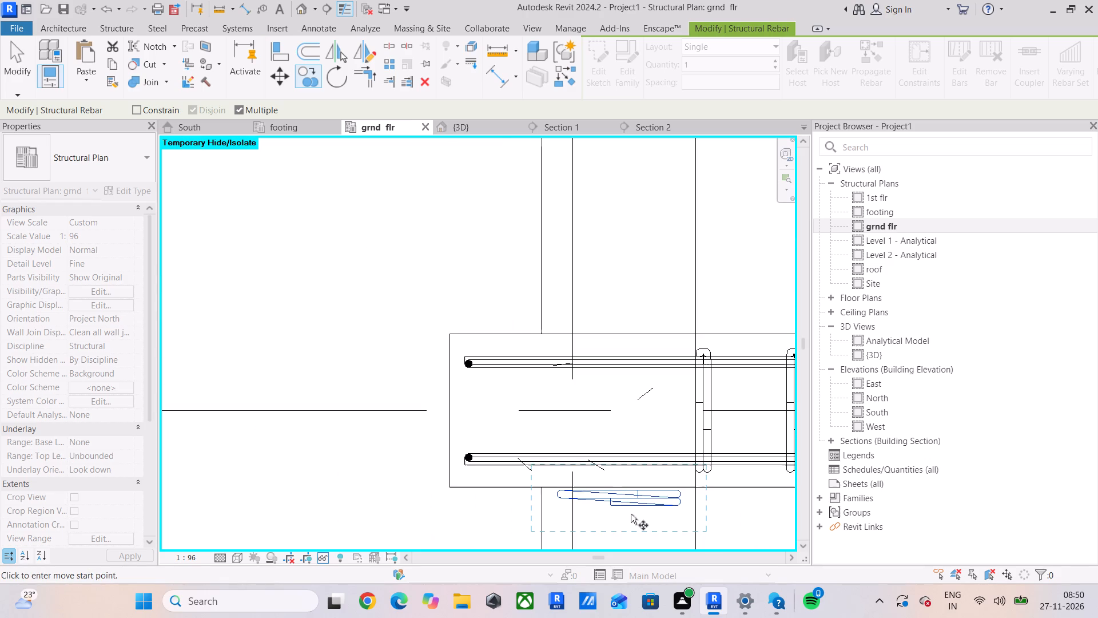
{"action": "scroll", "coordinate": [639, 546], "scroll_direction": "down", "scroll_amount": 4}
{"action": "middle_click_drag", "start_coordinate": [639, 546], "coordinate": [610, 445]}
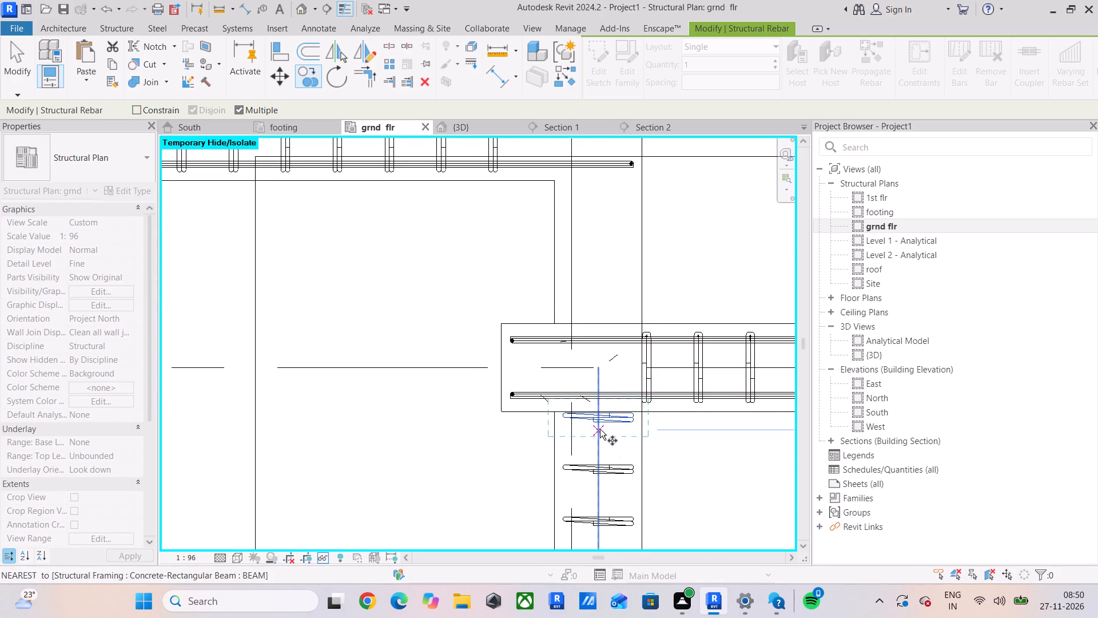
{"action": "scroll", "coordinate": [599, 415], "scroll_direction": "up", "scroll_amount": 11}
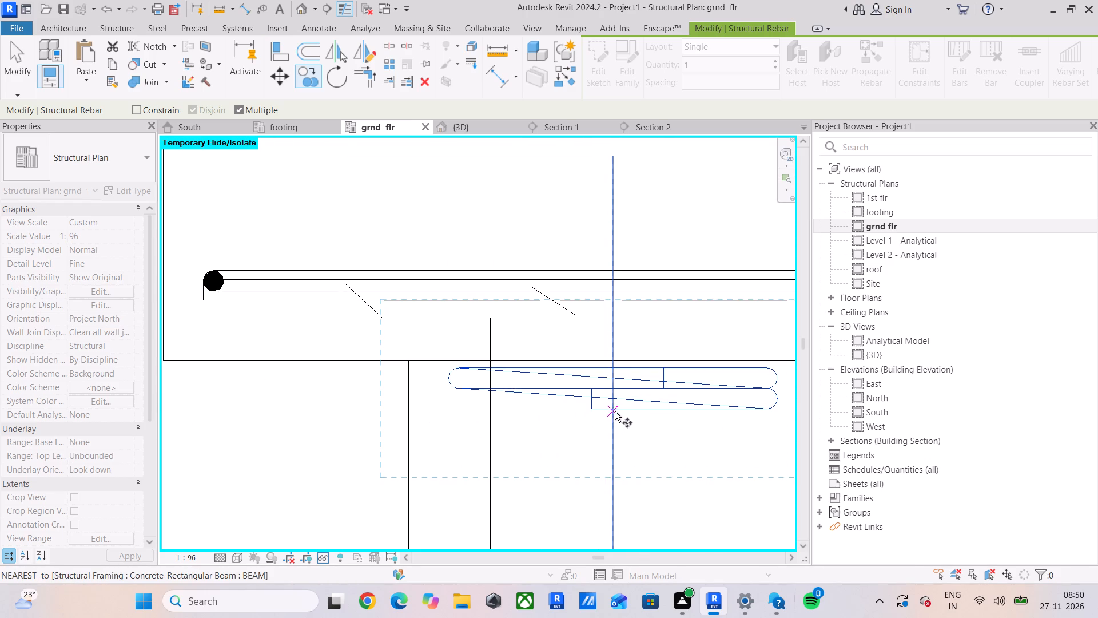
{"action": "left_click", "coordinate": [616, 410]}
{"action": "middle_click_drag", "start_coordinate": [600, 335], "coordinate": [600, 387]}
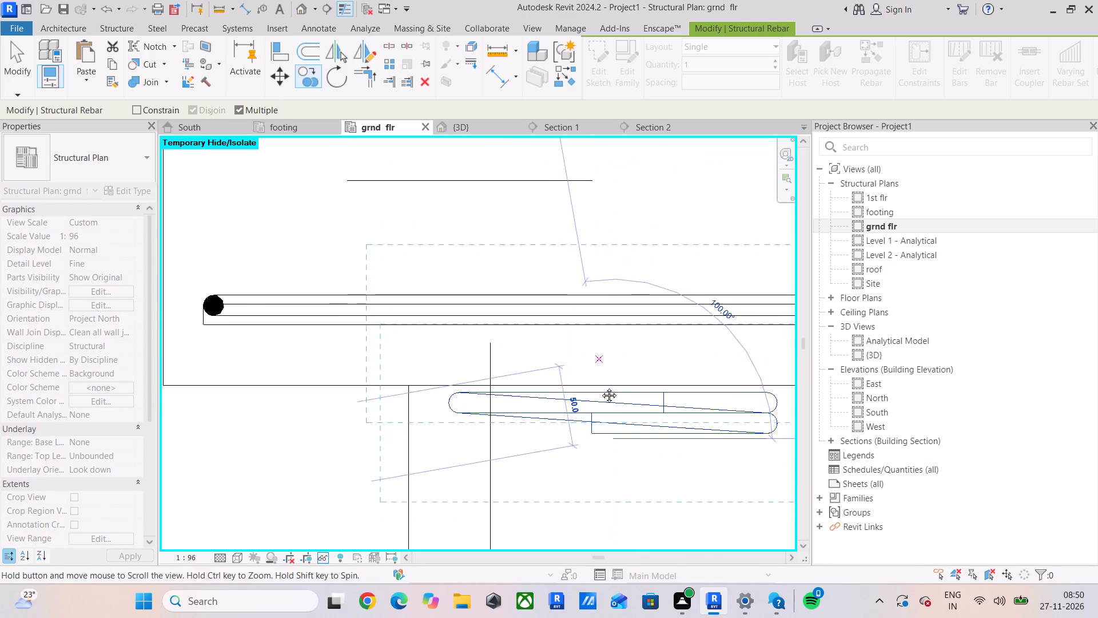
{"action": "middle_click_drag", "start_coordinate": [600, 387], "coordinate": [603, 617]}
{"action": "left_click", "coordinate": [619, 231]}
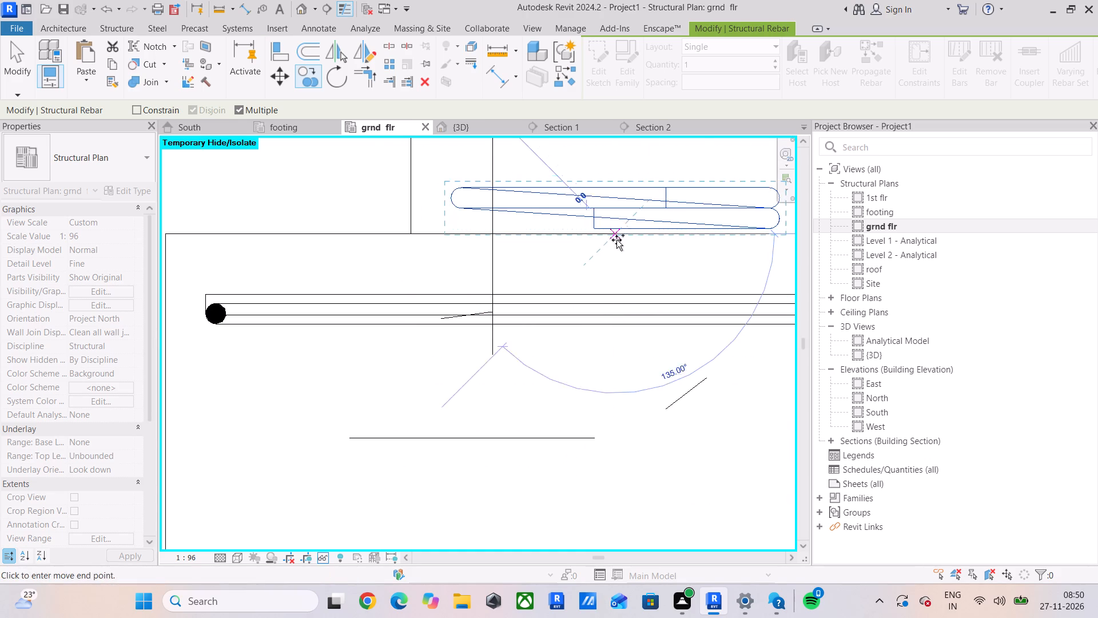
{"action": "middle_click_drag", "start_coordinate": [609, 266], "coordinate": [577, 379]}
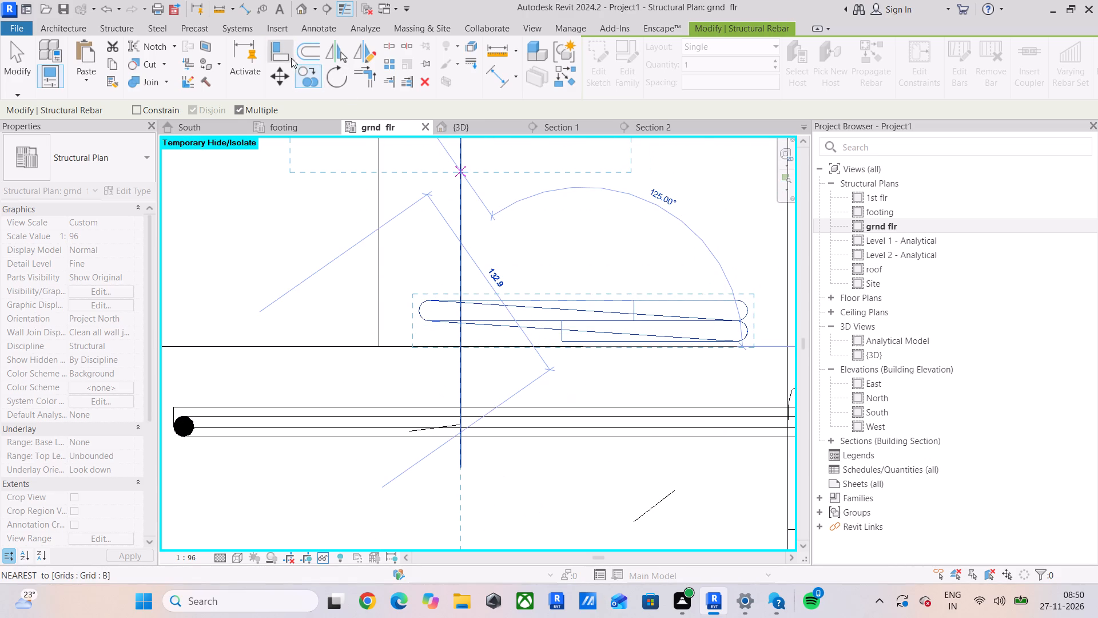
Align the copied stirrup's lower line with the far edge of the intersecting beam.
{"action": "left_click", "coordinate": [277, 49]}
{"action": "scroll", "coordinate": [658, 377], "scroll_direction": "up", "scroll_amount": 3}
{"action": "left_click", "coordinate": [611, 338]}
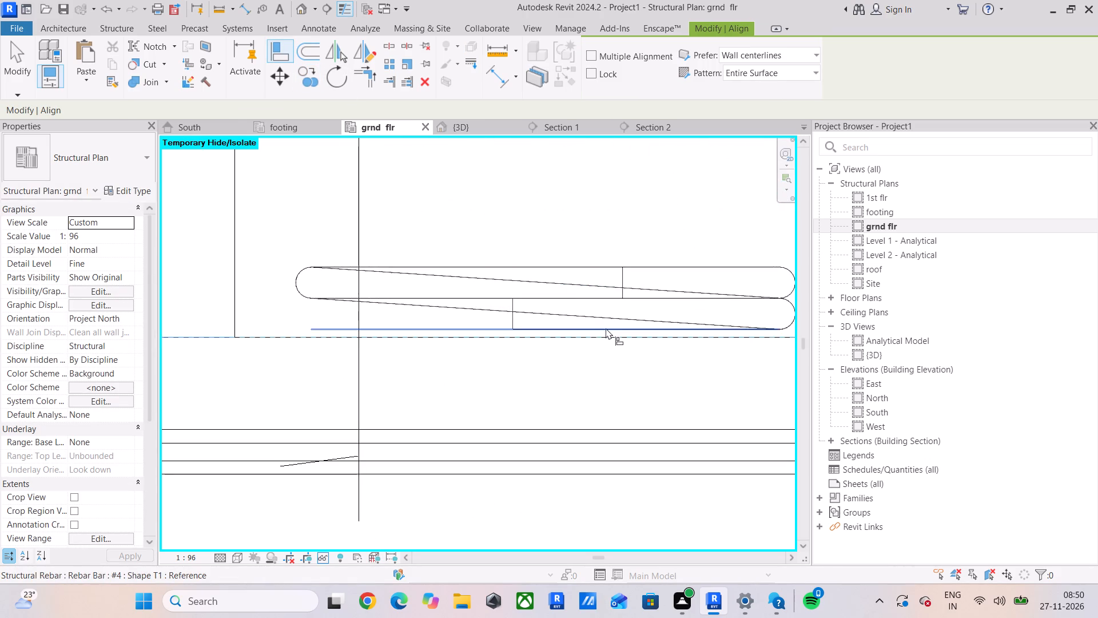
{"action": "left_click", "coordinate": [606, 328]}
{"action": "scroll", "coordinate": [602, 329], "scroll_direction": "down", "scroll_amount": 8}
{"action": "left_click", "coordinate": [575, 320]}
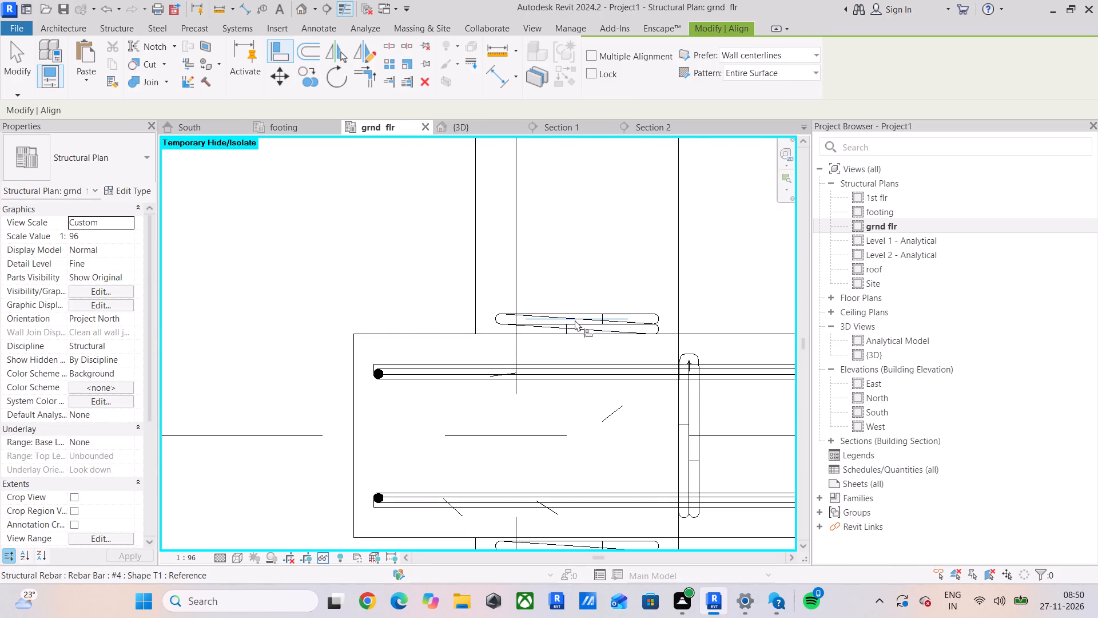
{"action": "key", "text": "Escape"}
{"action": "key", "text": "Escape"}
Copy the aligned stirrup 150 mm along the cross beam, away from the intersecting beam.
{"action": "left_click", "coordinate": [580, 317]}
{"action": "left_click", "coordinate": [319, 74]}
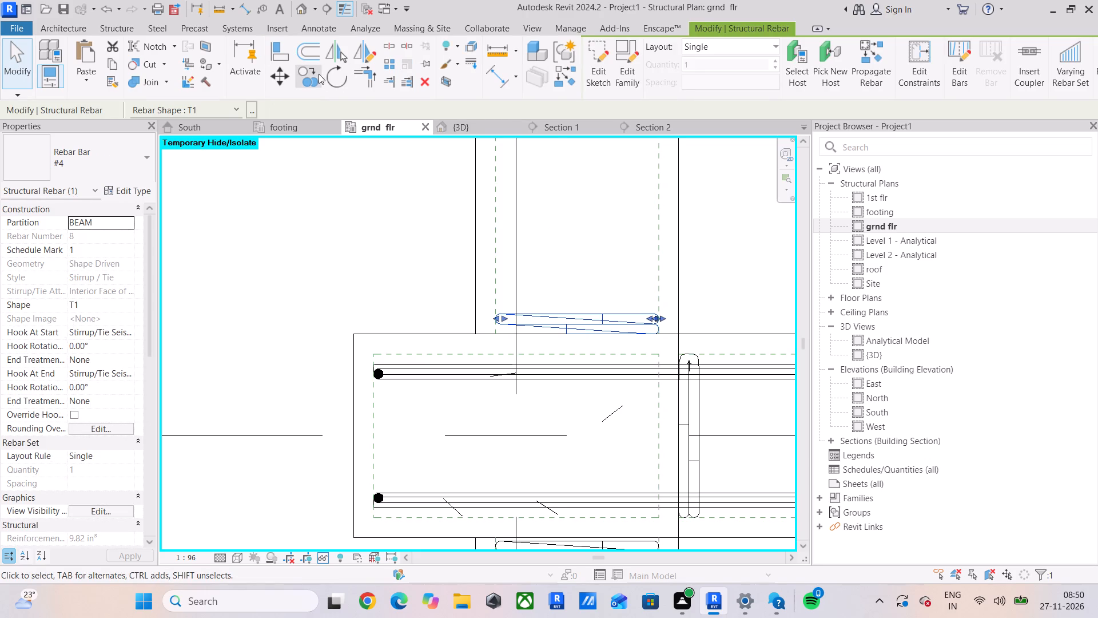
{"action": "scroll", "coordinate": [565, 334], "scroll_direction": "up", "scroll_amount": 7}
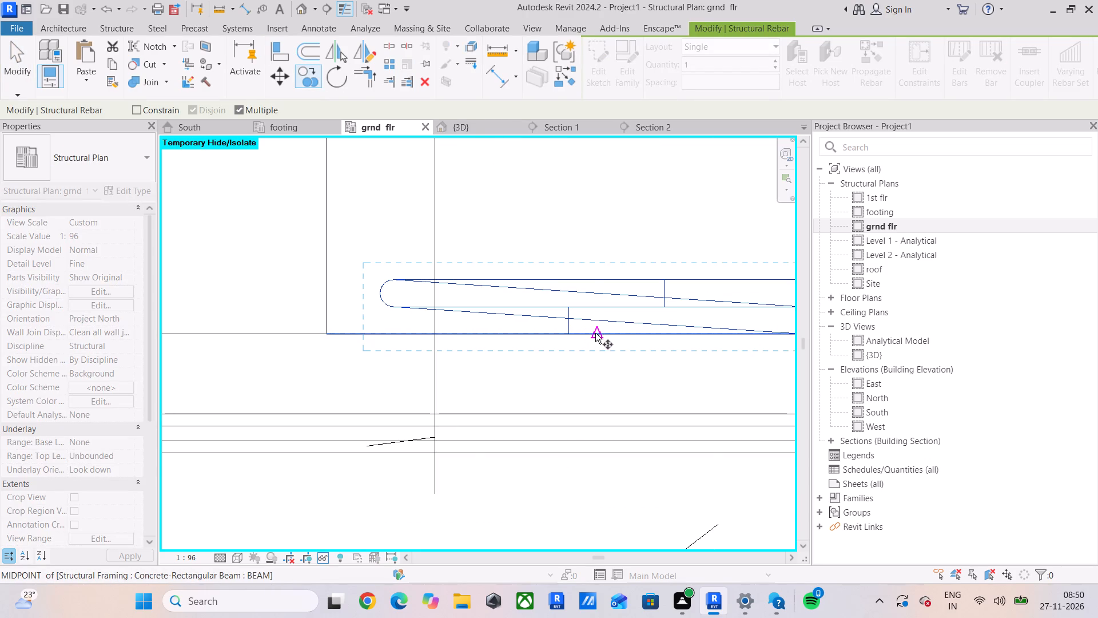
{"action": "left_click", "coordinate": [595, 333]}
{"action": "scroll", "coordinate": [584, 211], "scroll_direction": "down", "scroll_amount": 3}
{"action": "middle_click_drag", "start_coordinate": [586, 215], "coordinate": [554, 311]}
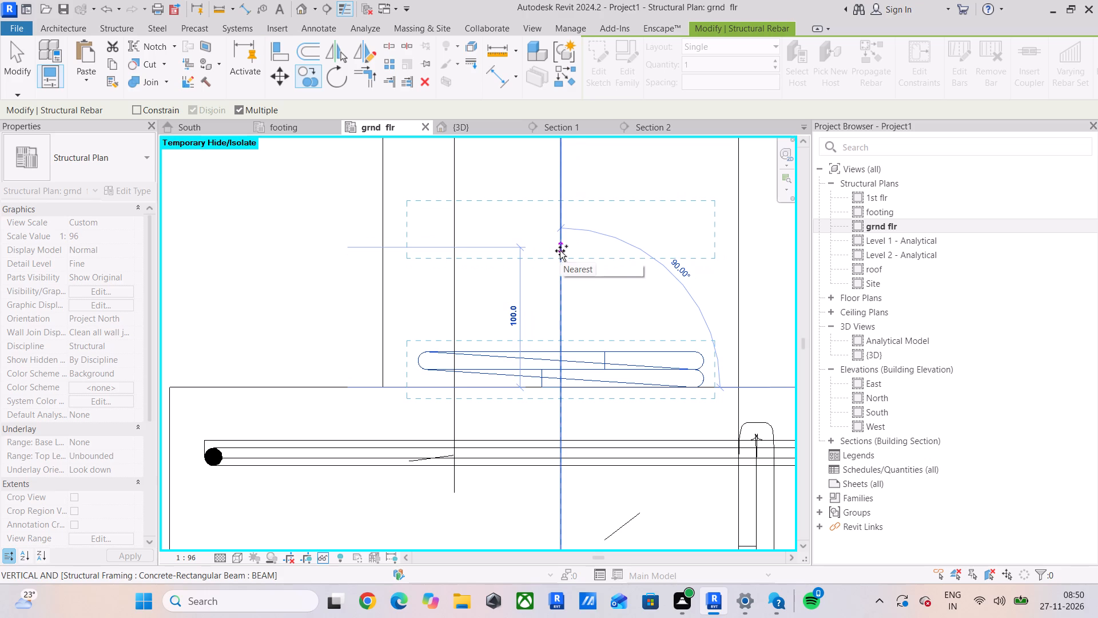
{"action": "type", "text": "15"}
{"action": "key", "text": "0"}
{"action": "key", "text": "Return"}
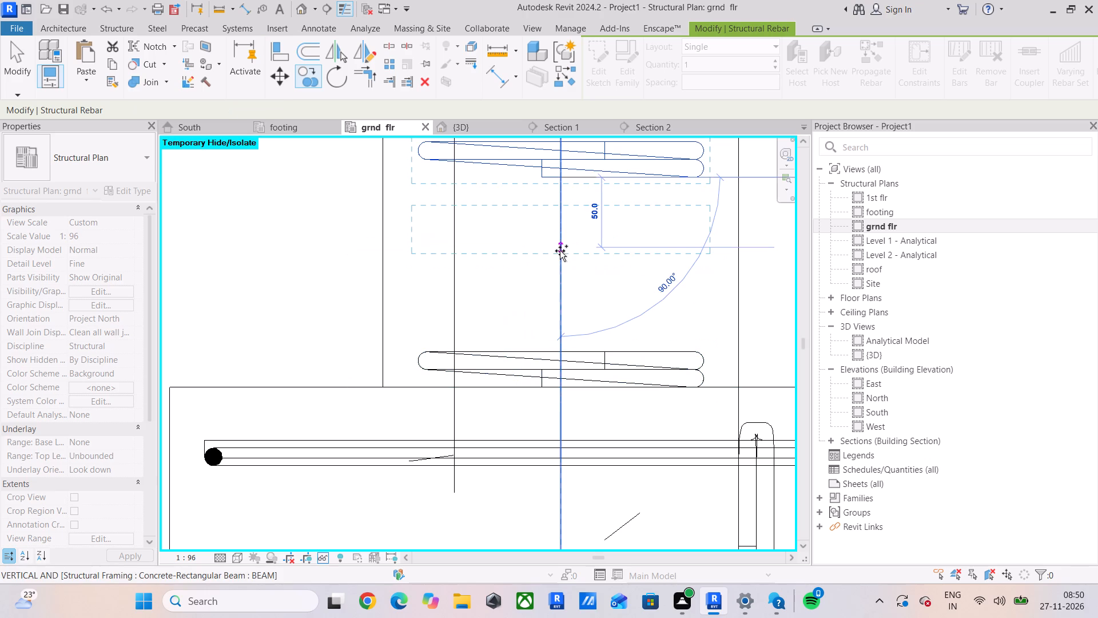
{"action": "scroll", "coordinate": [560, 251], "scroll_direction": "down", "scroll_amount": 4}
{"action": "middle_click_drag", "start_coordinate": [560, 251], "coordinate": [522, 394]}
{"action": "middle_click", "coordinate": [510, 296]}
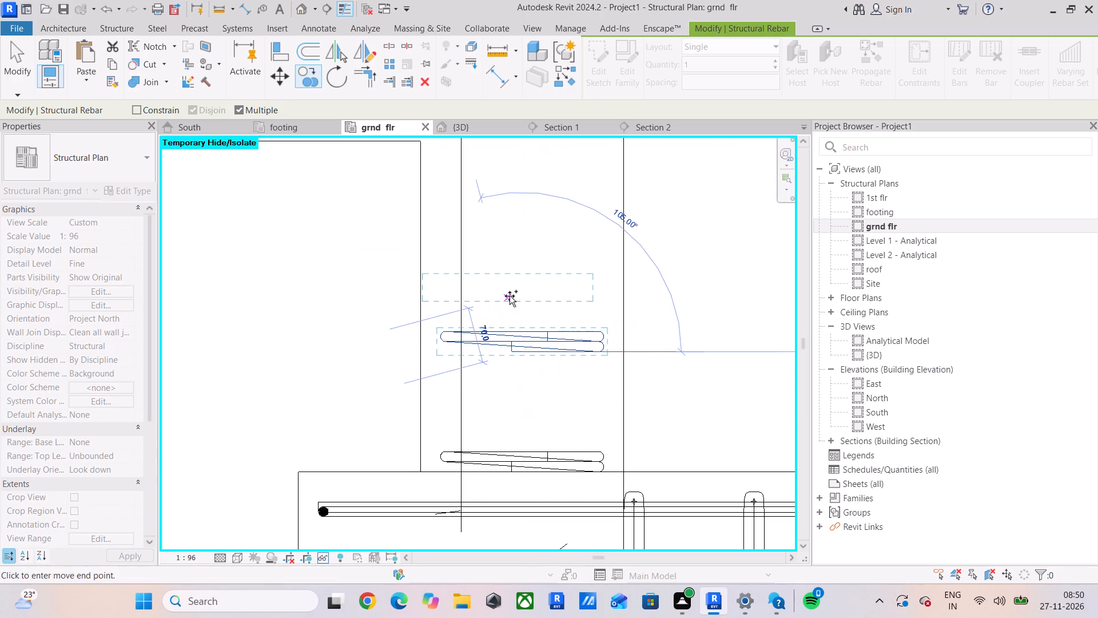
{"action": "key", "text": "Escape"}
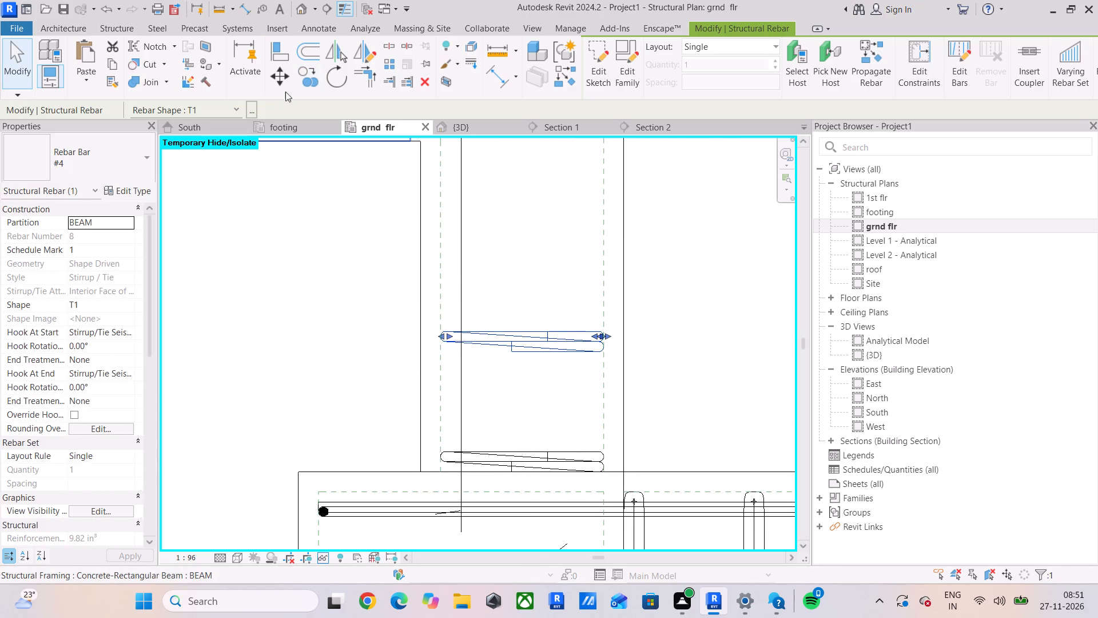
Copy the newest stirrup another 150 mm along the cross beam, toward the next set of longitudinal bars.
{"action": "left_click", "coordinate": [304, 77]}
{"action": "left_click", "coordinate": [522, 451]}
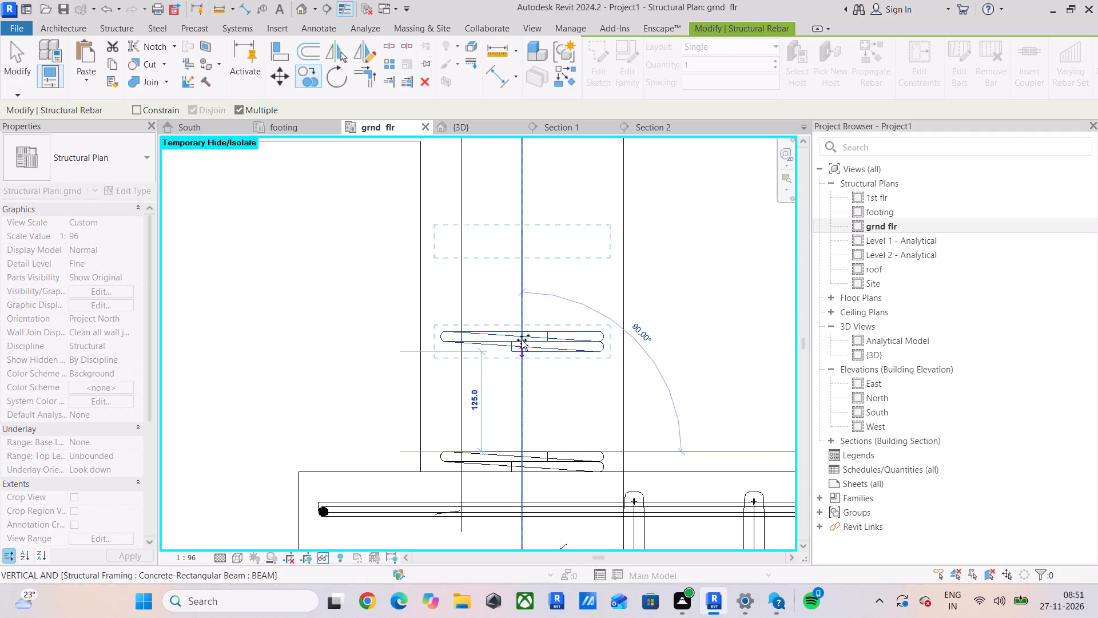
{"action": "left_click", "coordinate": [519, 328]}
{"action": "middle_click_drag", "start_coordinate": [519, 328], "coordinate": [493, 561]}
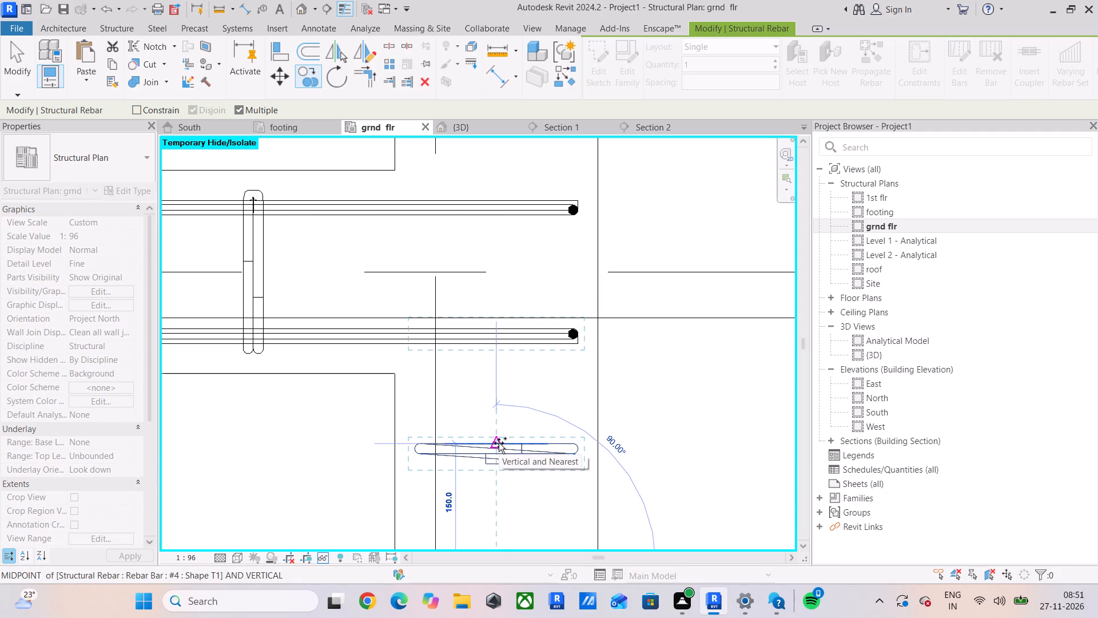
{"action": "key", "text": "Escape"}
Nudge the three stirrups between the two intersecting beams four increments together, away from the aligned beam edge.
{"action": "scroll", "coordinate": [515, 464], "scroll_direction": "down", "scroll_amount": 9}
{"action": "middle_click_drag", "start_coordinate": [519, 472], "coordinate": [513, 362]}
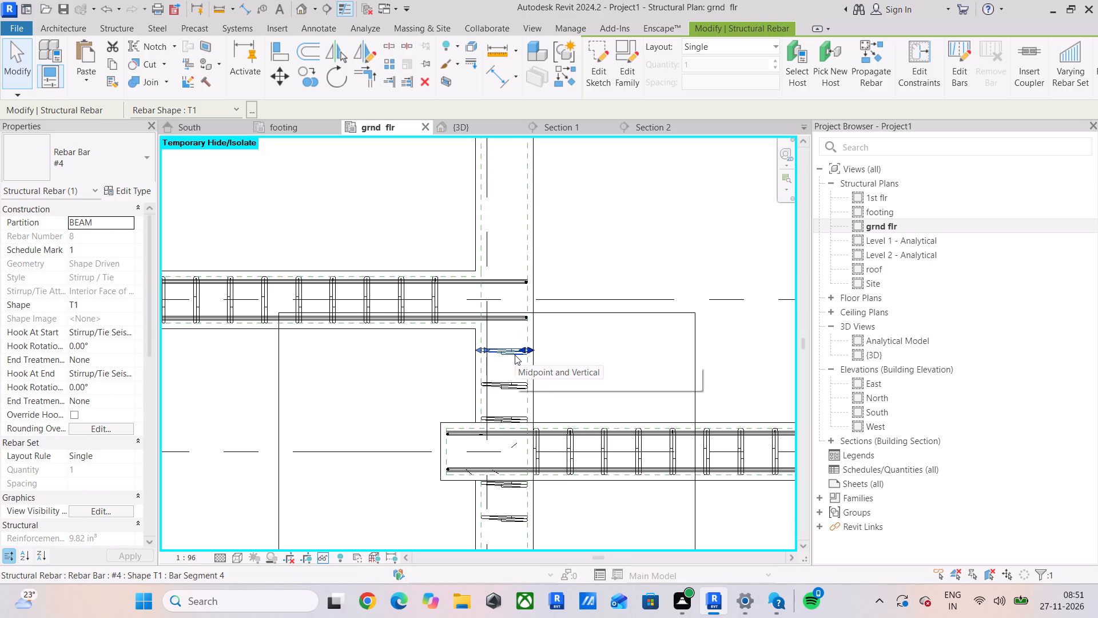
{"action": "scroll", "coordinate": [500, 346], "scroll_direction": "up", "scroll_amount": 4}
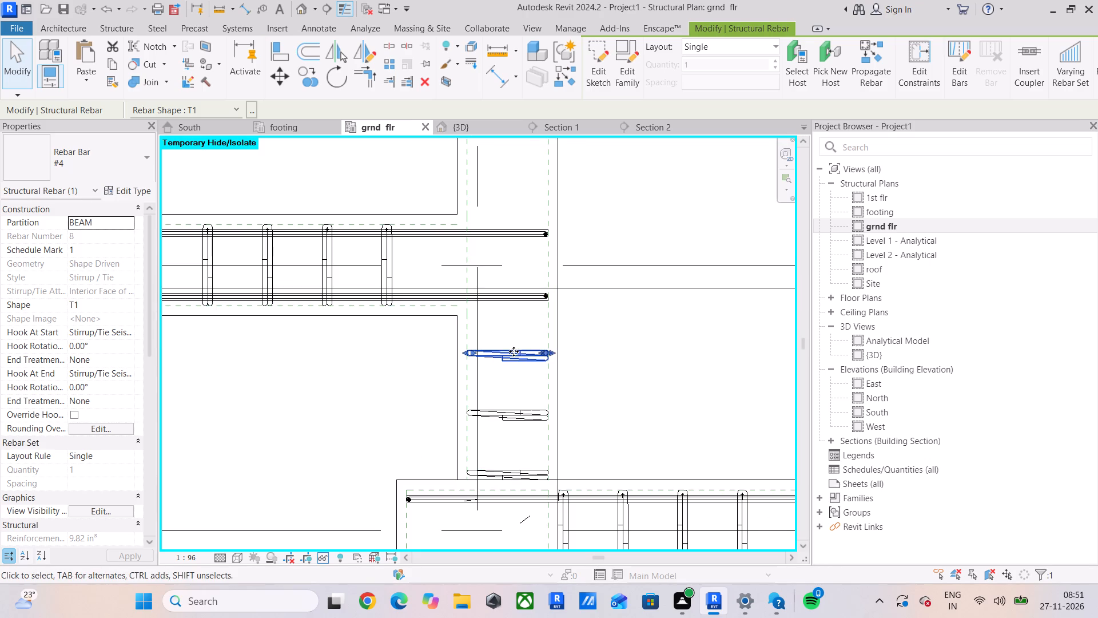
{"action": "left_click", "coordinate": [523, 417], "text": "ctrl"}
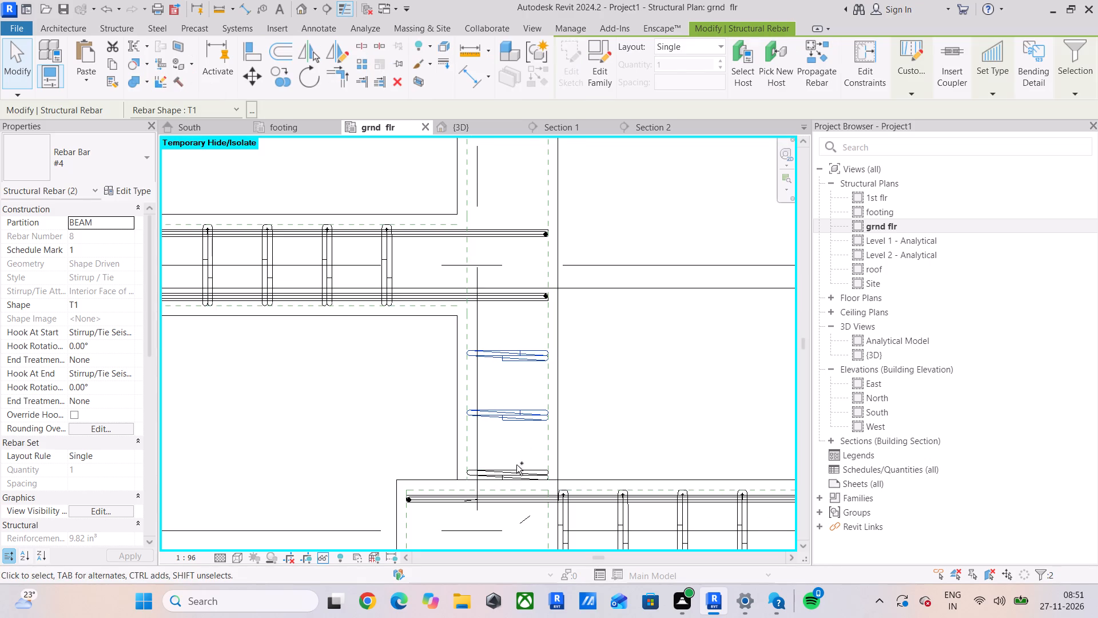
{"action": "left_click", "coordinate": [515, 471], "text": "ctrl"}
{"action": "key", "text": "Up"}
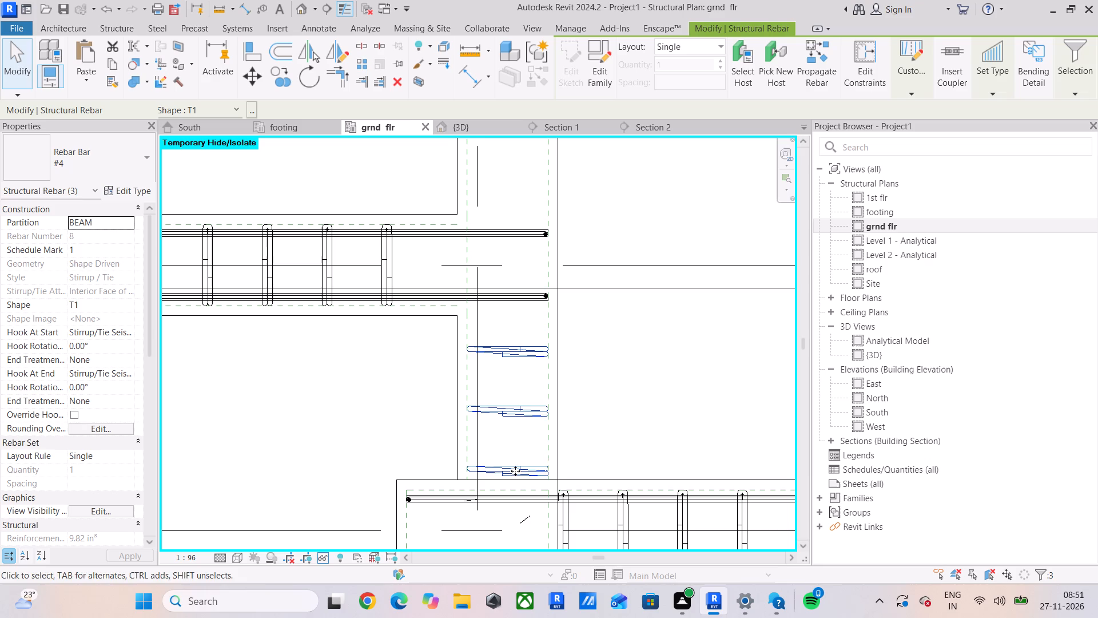
{"action": "key", "text": "Up"}
{"action": "key", "text": "Up"}
{"action": "key", "text": "Up"}
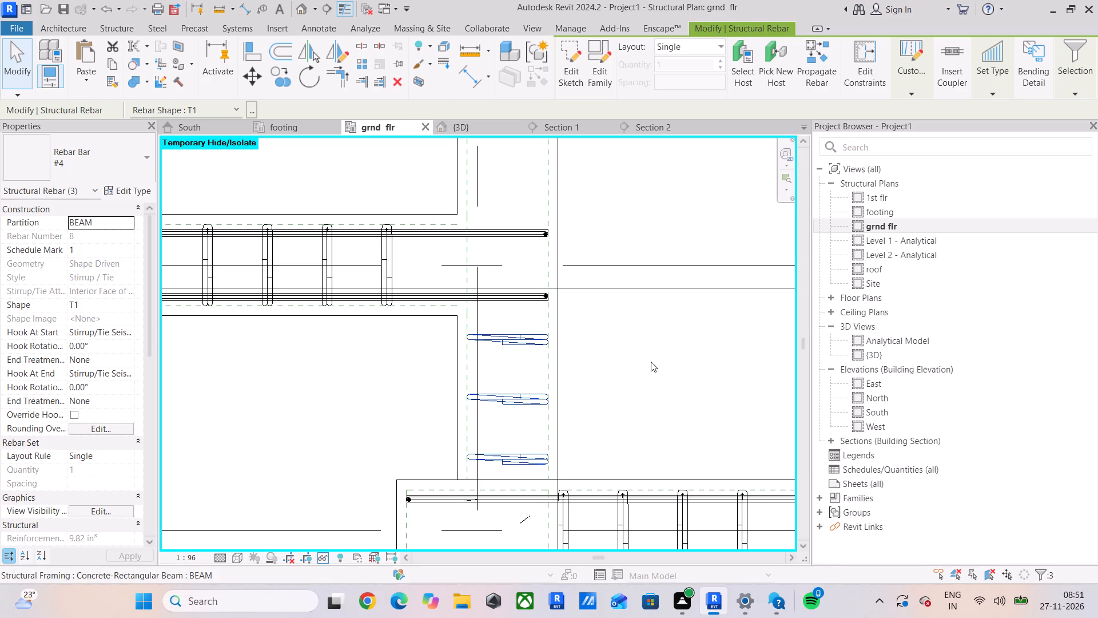
Inspect the stirrups along the cross beam down to its far corner junction on the ground floor plan.
{"action": "scroll", "coordinate": [651, 362], "scroll_direction": "down", "scroll_amount": 5}
{"action": "middle_click_drag", "start_coordinate": [651, 362], "coordinate": [622, 225]}
{"action": "scroll", "coordinate": [616, 260], "scroll_direction": "down", "scroll_amount": 3}
{"action": "middle_click_drag", "start_coordinate": [611, 330], "coordinate": [600, 183]}
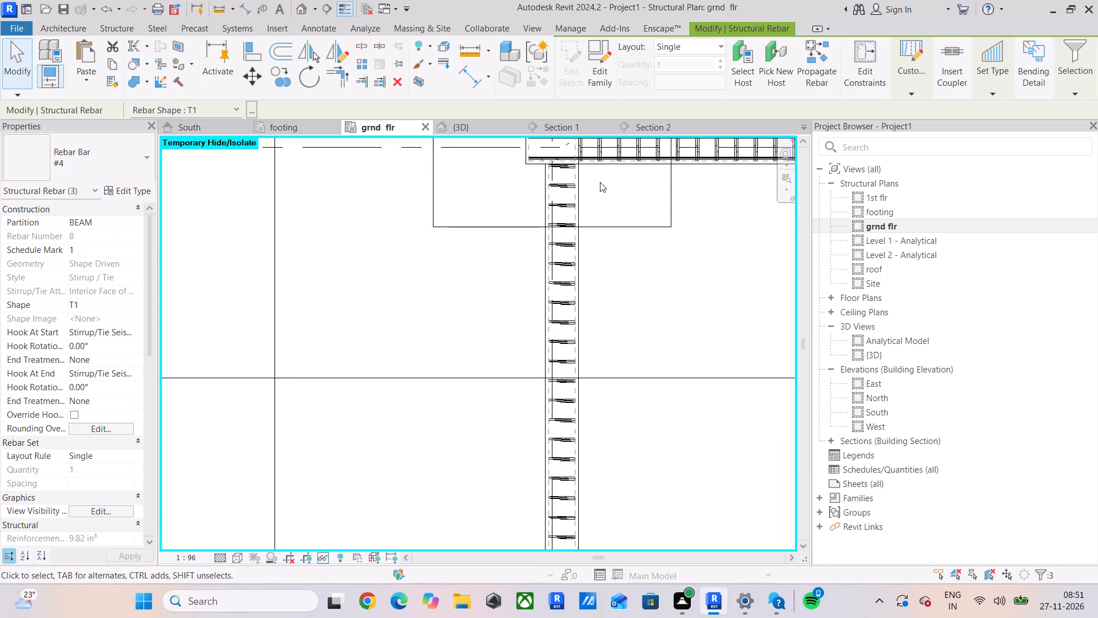
{"action": "scroll", "coordinate": [592, 409], "scroll_direction": "down", "scroll_amount": 3}
{"action": "middle_click_drag", "start_coordinate": [592, 410], "coordinate": [580, 231]}
{"action": "scroll", "coordinate": [566, 372], "scroll_direction": "up", "scroll_amount": 9}
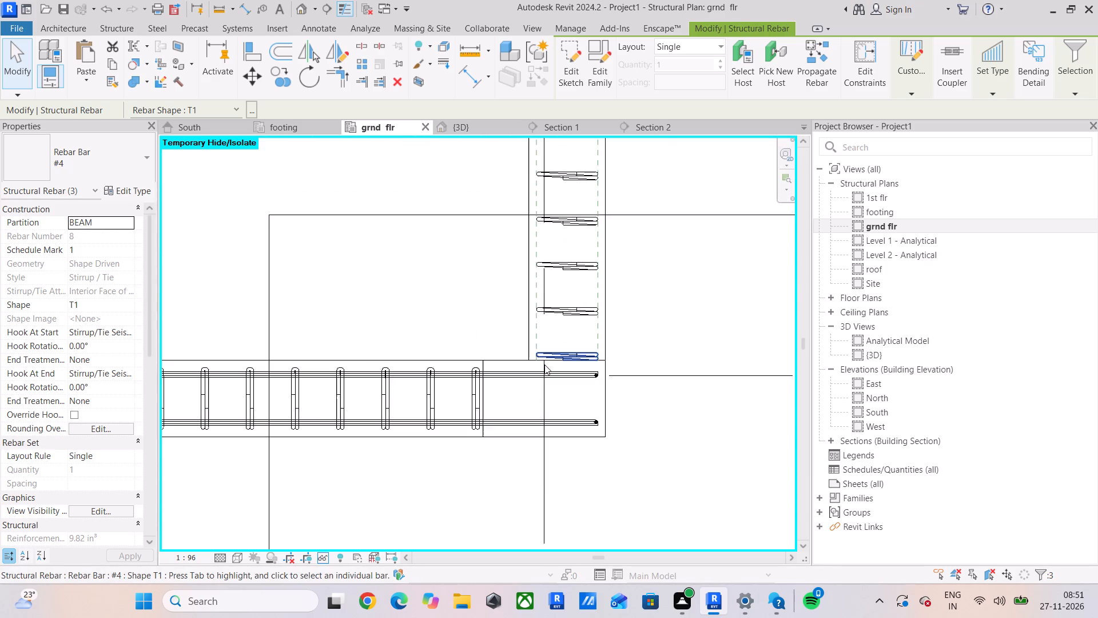
{"action": "scroll", "coordinate": [544, 365], "scroll_direction": "up", "scroll_amount": 5}
{"action": "scroll", "coordinate": [544, 365], "scroll_direction": "down", "scroll_amount": 10}
{"action": "middle_click_drag", "start_coordinate": [564, 356], "coordinate": [564, 401]}
{"action": "scroll", "coordinate": [560, 306], "scroll_direction": "up", "scroll_amount": 5}
Open Section 2 at the beam junction and set the view's detail level to Fine.
{"action": "left_click", "coordinate": [649, 121]}
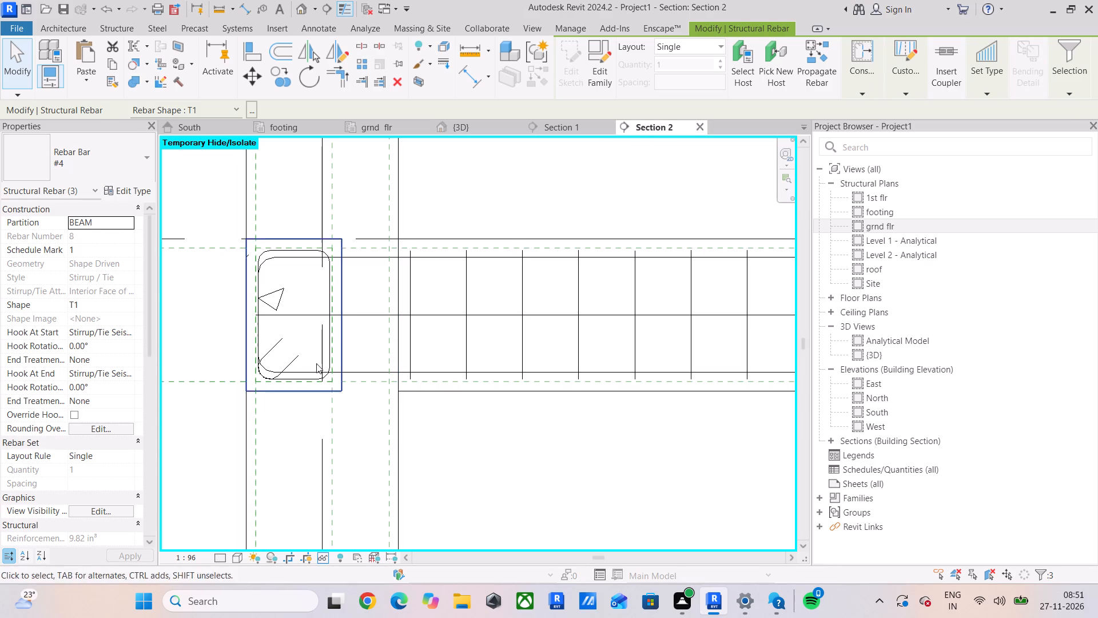
{"action": "scroll", "coordinate": [265, 287], "scroll_direction": "up", "scroll_amount": 4}
{"action": "middle_click_drag", "start_coordinate": [265, 287], "coordinate": [307, 294]}
{"action": "scroll", "coordinate": [320, 295], "scroll_direction": "down", "scroll_amount": 3}
{"action": "middle_click_drag", "start_coordinate": [320, 295], "coordinate": [352, 331]}
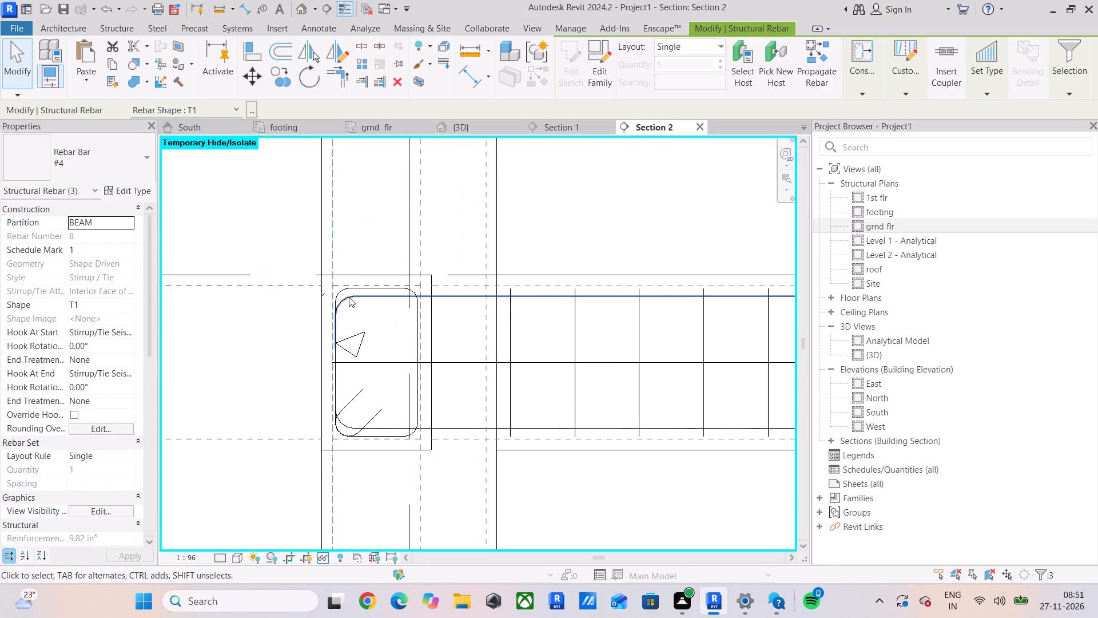
{"action": "scroll", "coordinate": [349, 287], "scroll_direction": "up", "scroll_amount": 4}
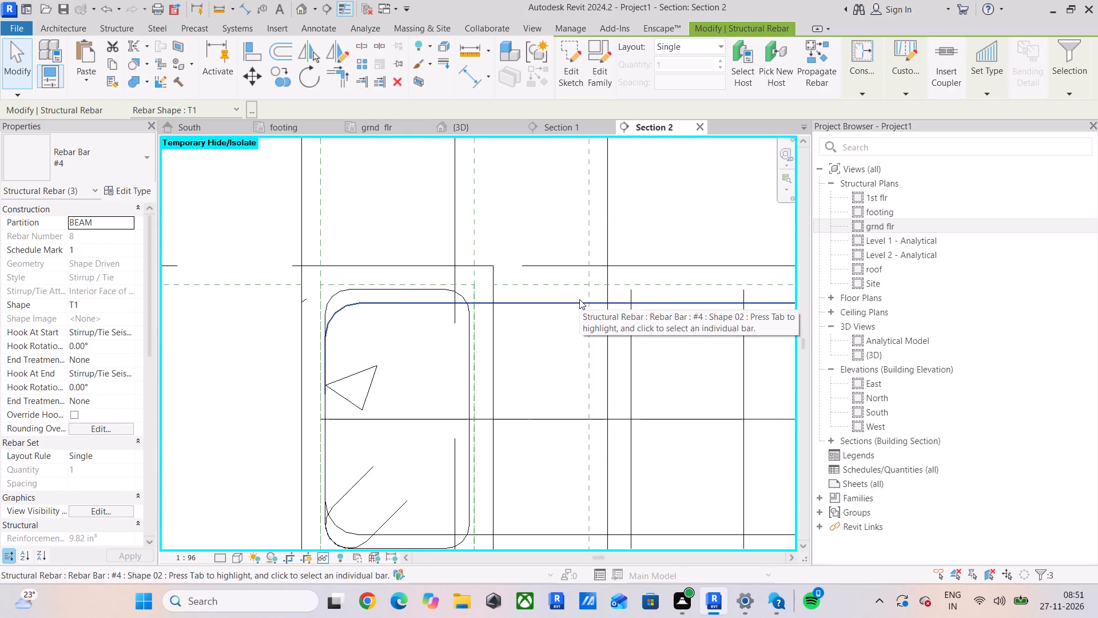
{"action": "scroll", "coordinate": [579, 299], "scroll_direction": "down", "scroll_amount": 2}
{"action": "middle_click_drag", "start_coordinate": [579, 299], "coordinate": [403, 317]}
{"action": "scroll", "coordinate": [198, 327], "scroll_direction": "up", "scroll_amount": 4}
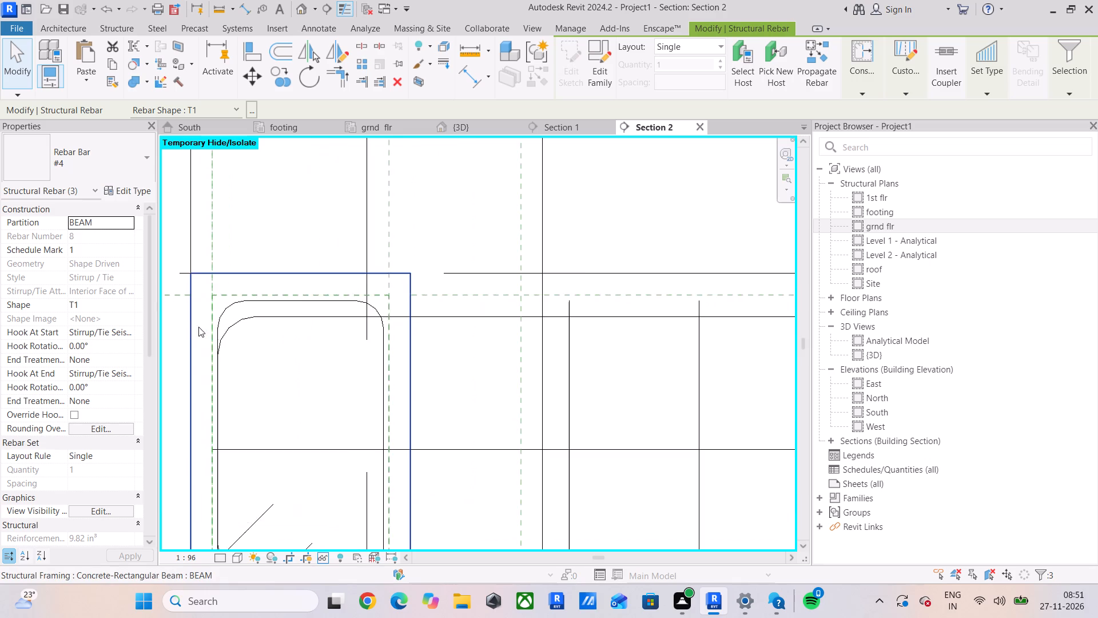
{"action": "scroll", "coordinate": [198, 327], "scroll_direction": "up", "scroll_amount": 1}
{"action": "middle_click_drag", "start_coordinate": [198, 327], "coordinate": [246, 345]}
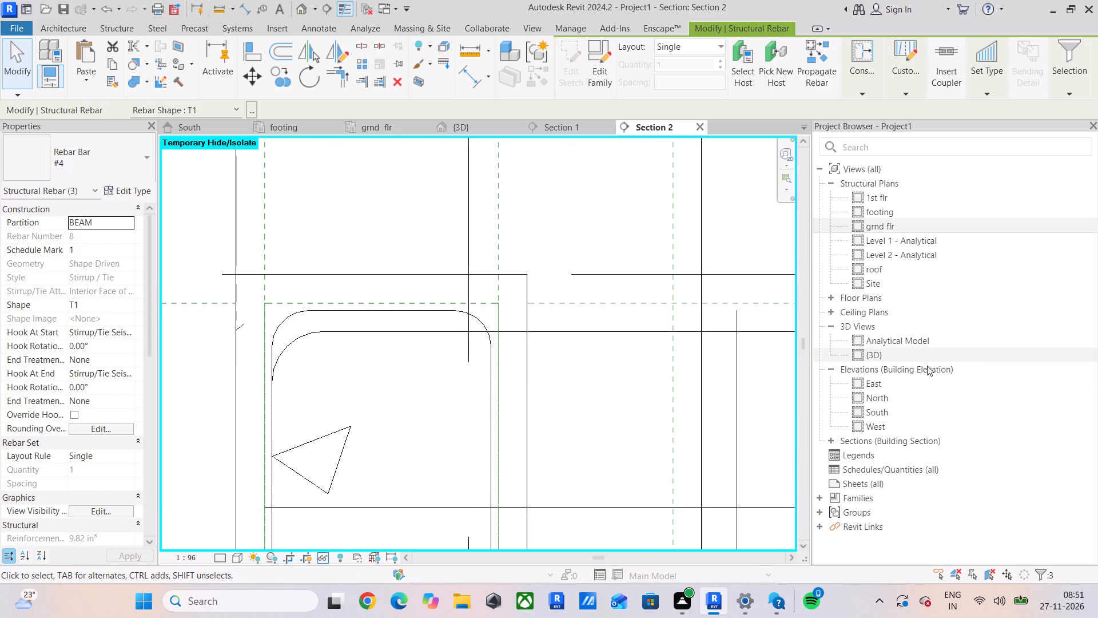
{"action": "left_click", "coordinate": [228, 556]}
{"action": "left_click", "coordinate": [229, 552]}
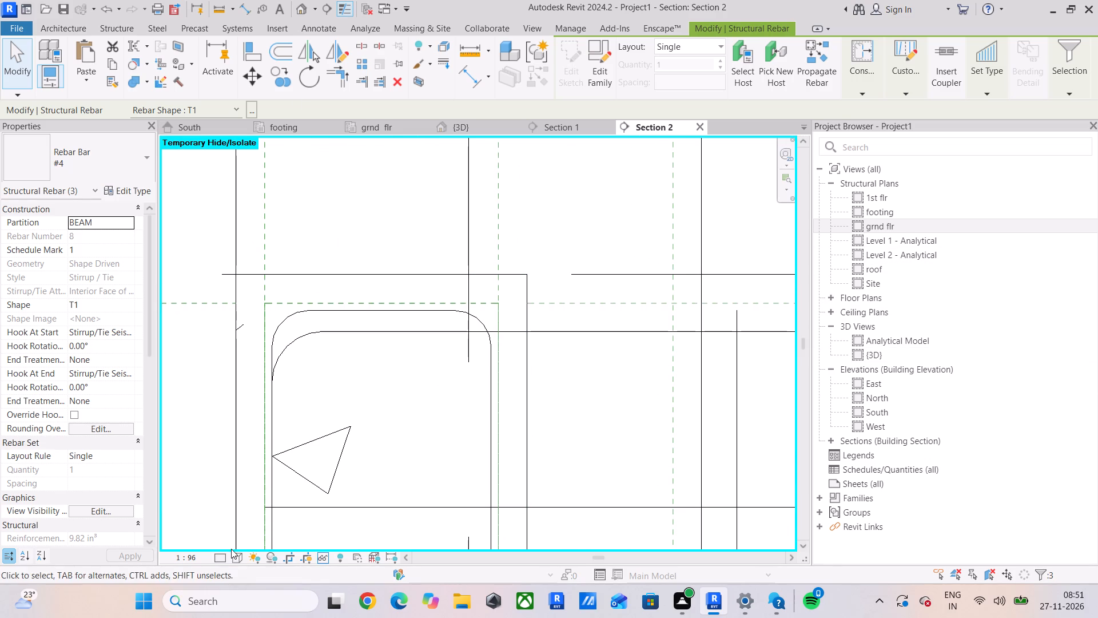
{"action": "left_click", "coordinate": [223, 557]}
{"action": "left_click", "coordinate": [231, 544]}
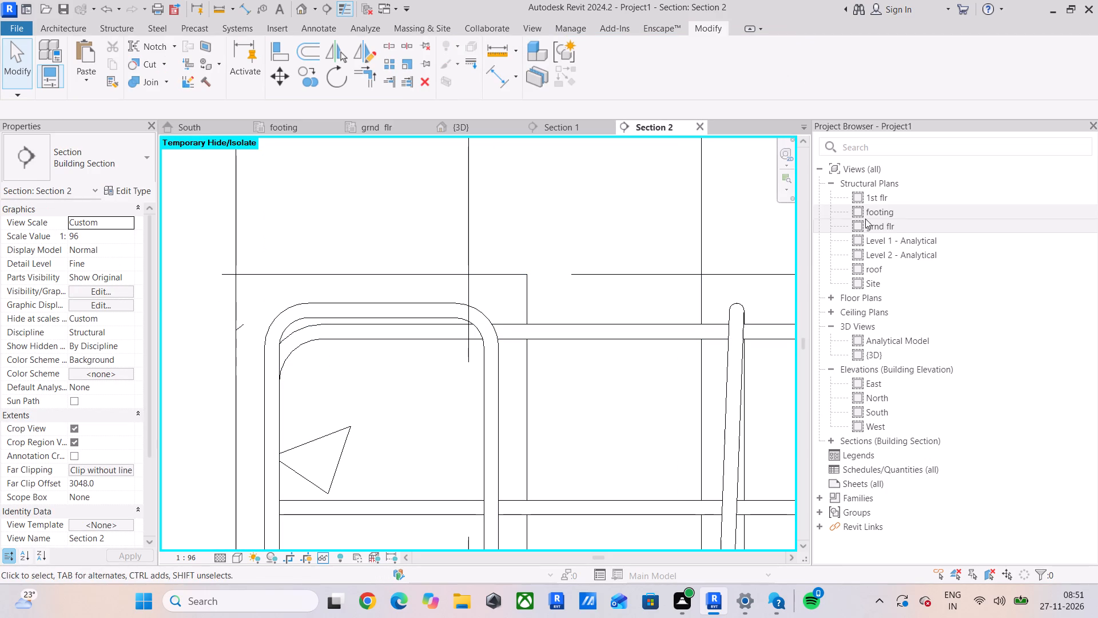
Place a #4 straight rebar, shape 00, perpendicular to the section inside the stirrup's upper corner away from the adjoining beam.
{"action": "left_click", "coordinate": [129, 27]}
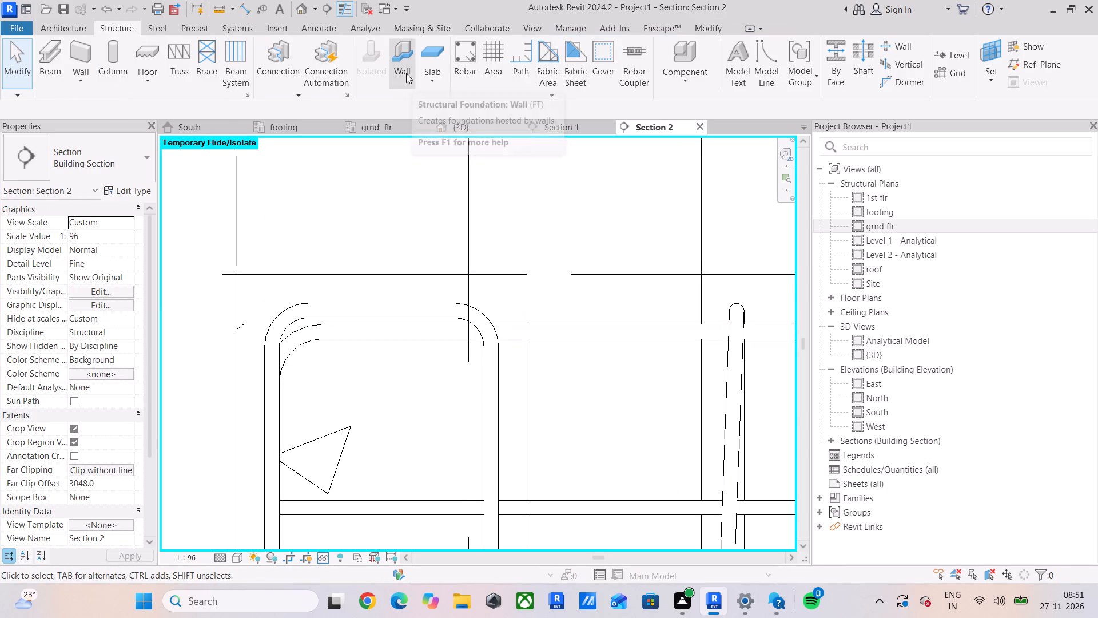
{"action": "left_click", "coordinate": [473, 70]}
{"action": "scroll", "coordinate": [1027, 324], "scroll_direction": "up", "scroll_amount": 20}
{"action": "scroll", "coordinate": [1027, 324], "scroll_direction": "up", "scroll_amount": 20}
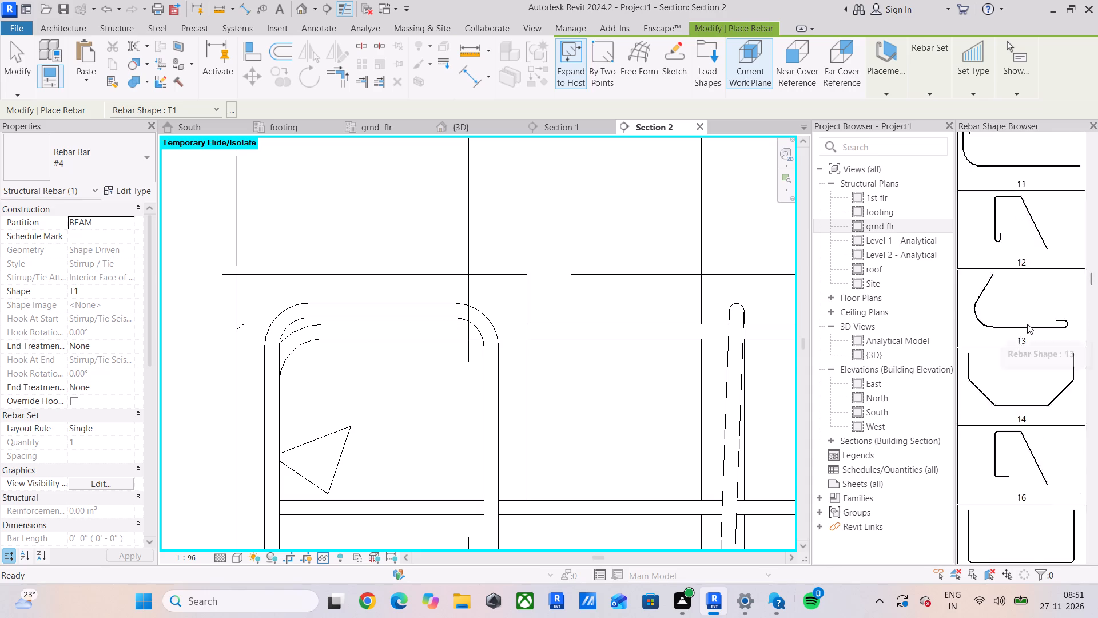
{"action": "scroll", "coordinate": [1027, 324], "scroll_direction": "up", "scroll_amount": 20}
{"action": "scroll", "coordinate": [1027, 324], "scroll_direction": "up", "scroll_amount": 3}
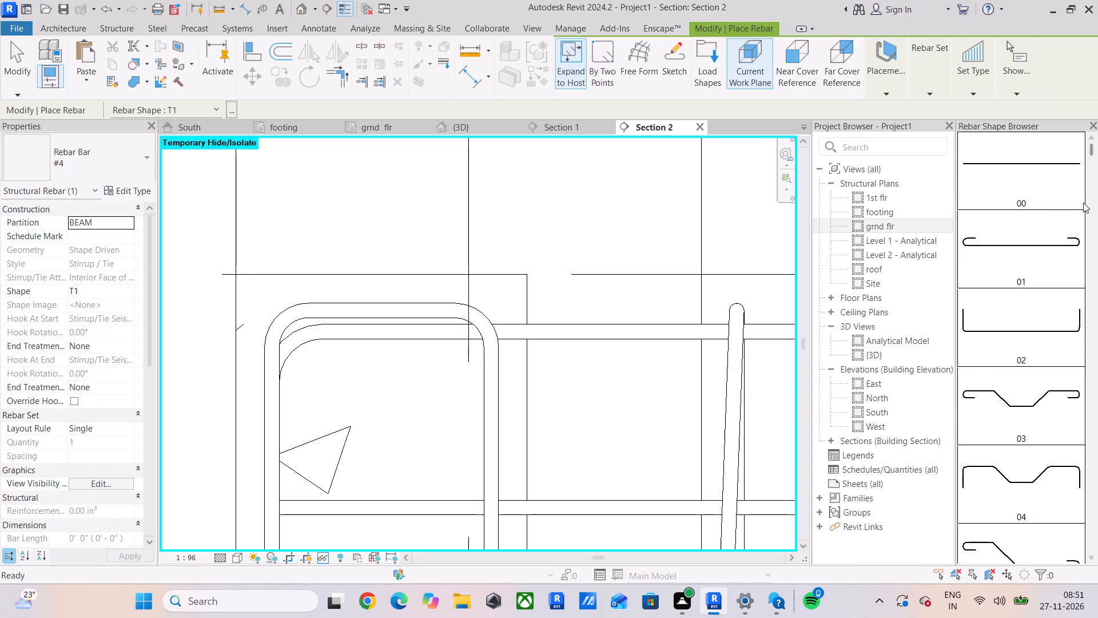
{"action": "left_click", "coordinate": [1015, 162]}
{"action": "scroll", "coordinate": [276, 375], "scroll_direction": "up", "scroll_amount": 5}
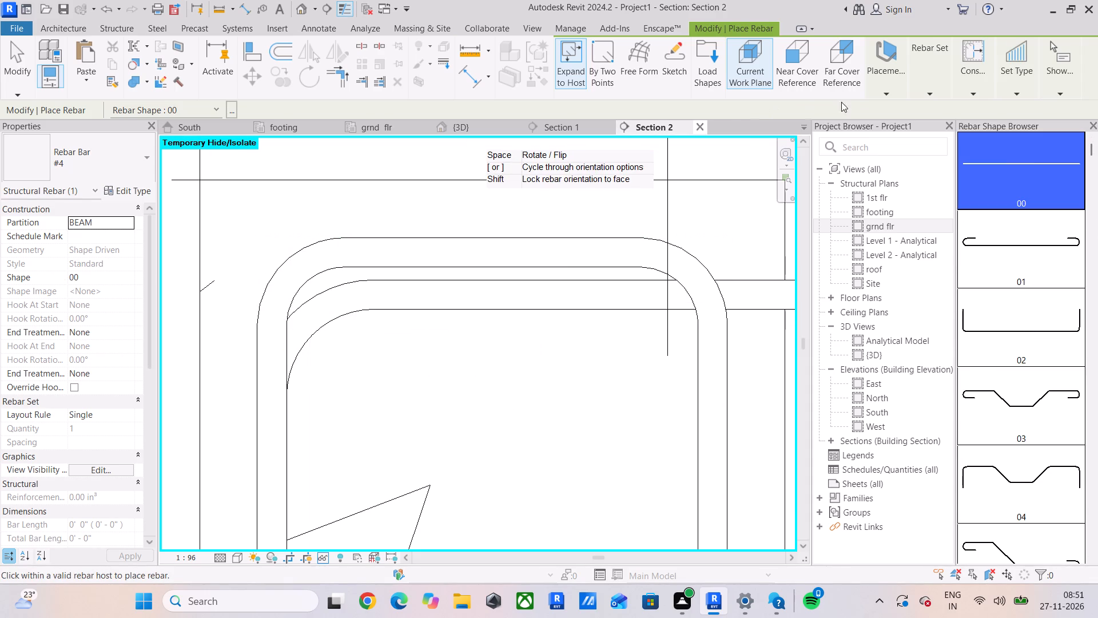
{"action": "left_click", "coordinate": [873, 86]}
{"action": "left_click", "coordinate": [993, 129]}
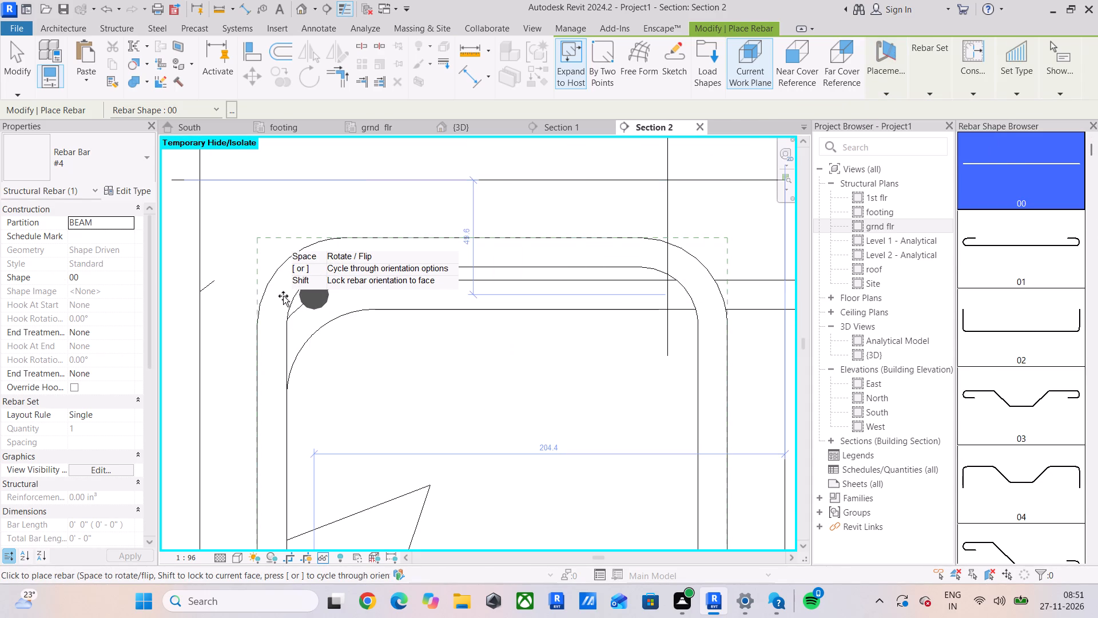
{"action": "scroll", "coordinate": [288, 296], "scroll_direction": "up", "scroll_amount": 4}
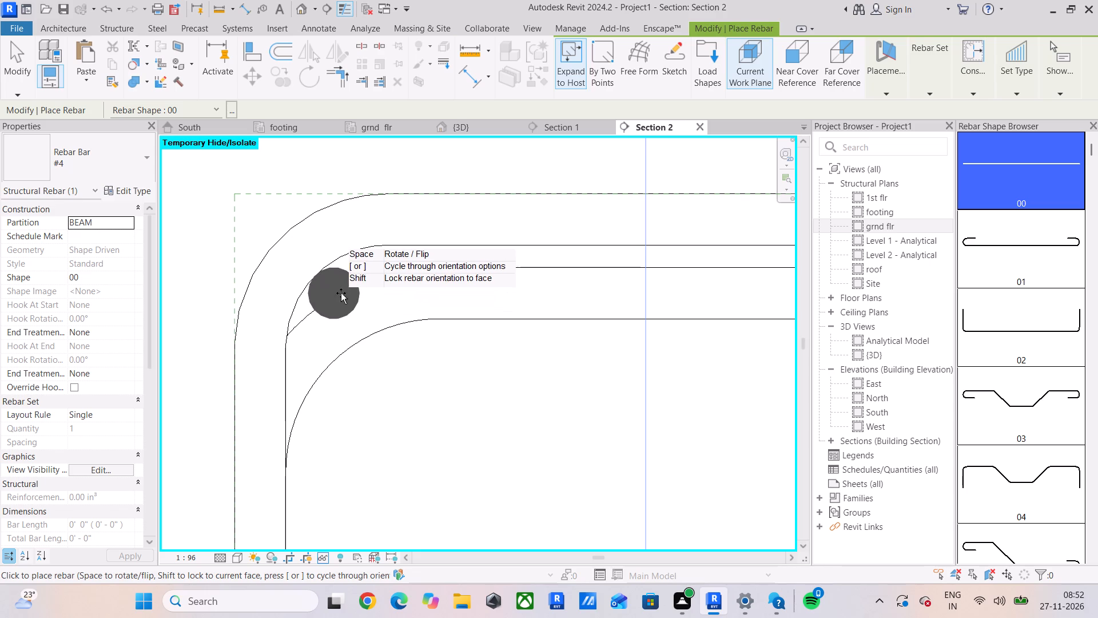
{"action": "left_click", "coordinate": [337, 291]}
{"action": "scroll", "coordinate": [456, 297], "scroll_direction": "down", "scroll_amount": 4}
{"action": "middle_click_drag", "start_coordinate": [566, 302], "coordinate": [468, 341]}
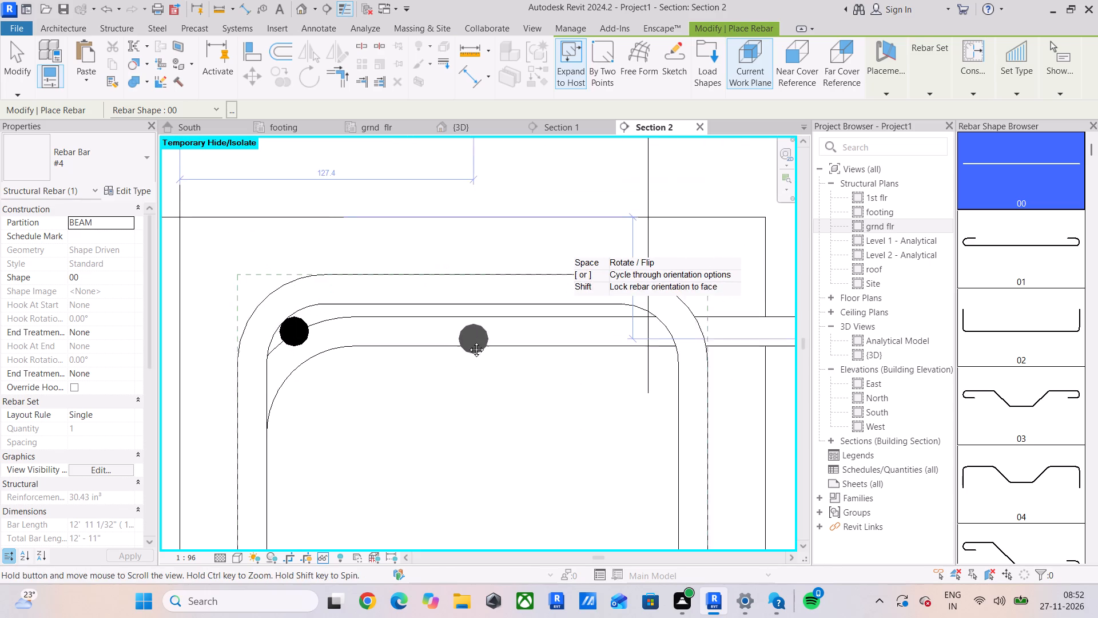
{"action": "middle_click_drag", "start_coordinate": [468, 341], "coordinate": [467, 341]}
{"action": "key", "text": "Escape"}
{"action": "key", "text": "Escape"}
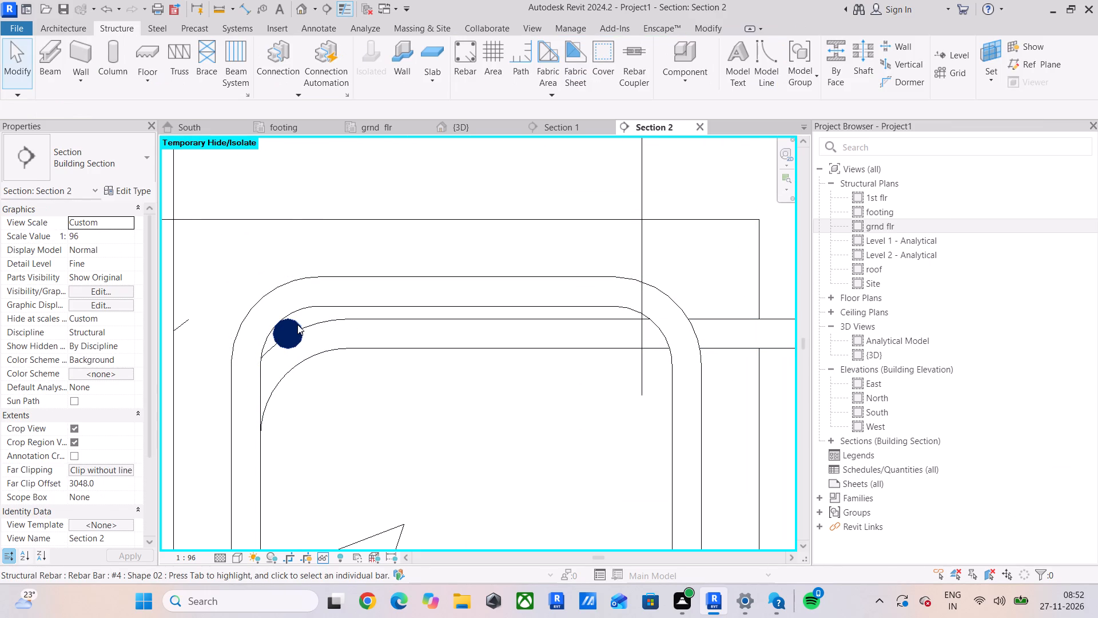
Set the new corner bar's schedule mark to REBAR.
{"action": "left_click", "coordinate": [294, 324]}
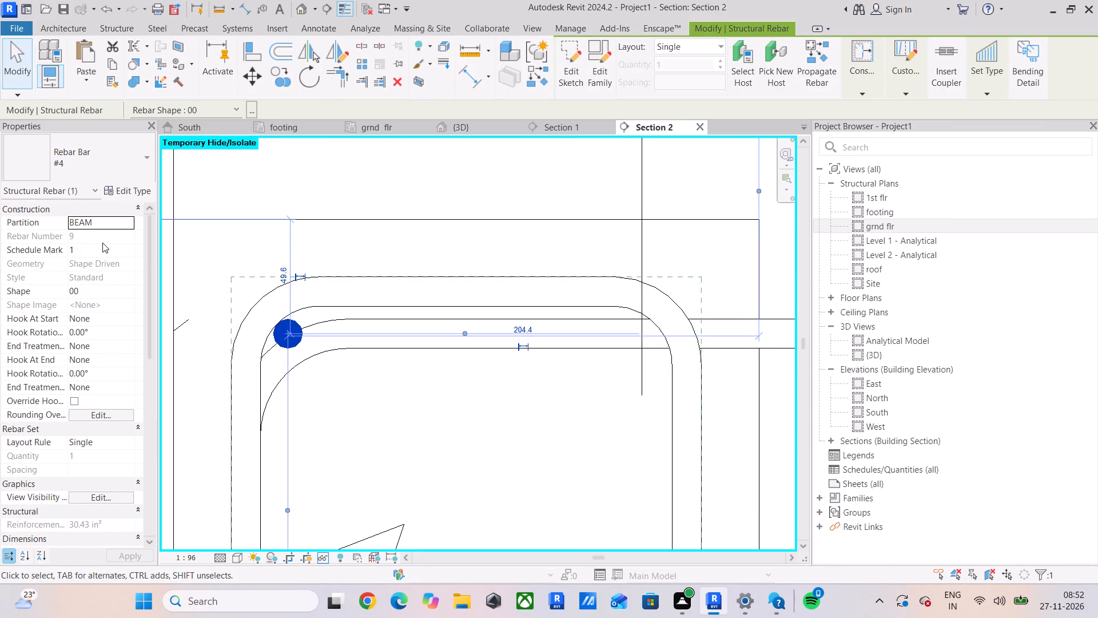
{"action": "left_click", "coordinate": [102, 245]}
{"action": "type", "text": "REBAR"}
{"action": "key", "text": "Return"}
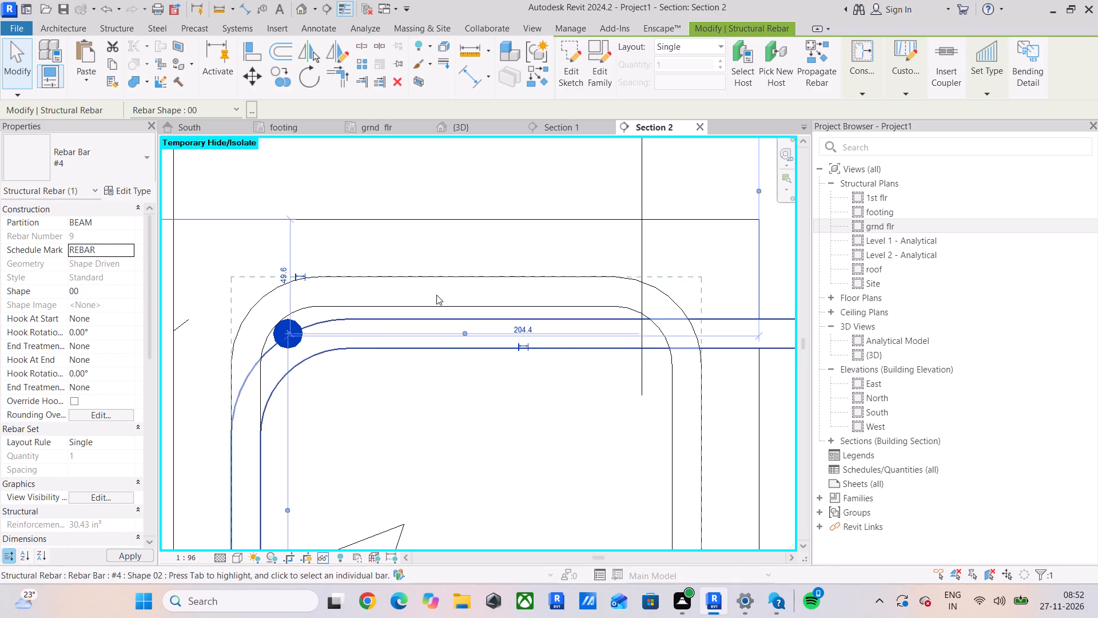
Mirror a copy of the corner bar about the stirrup's vertical centreline into the opposite upper corner.
{"action": "left_click", "coordinate": [331, 56]}
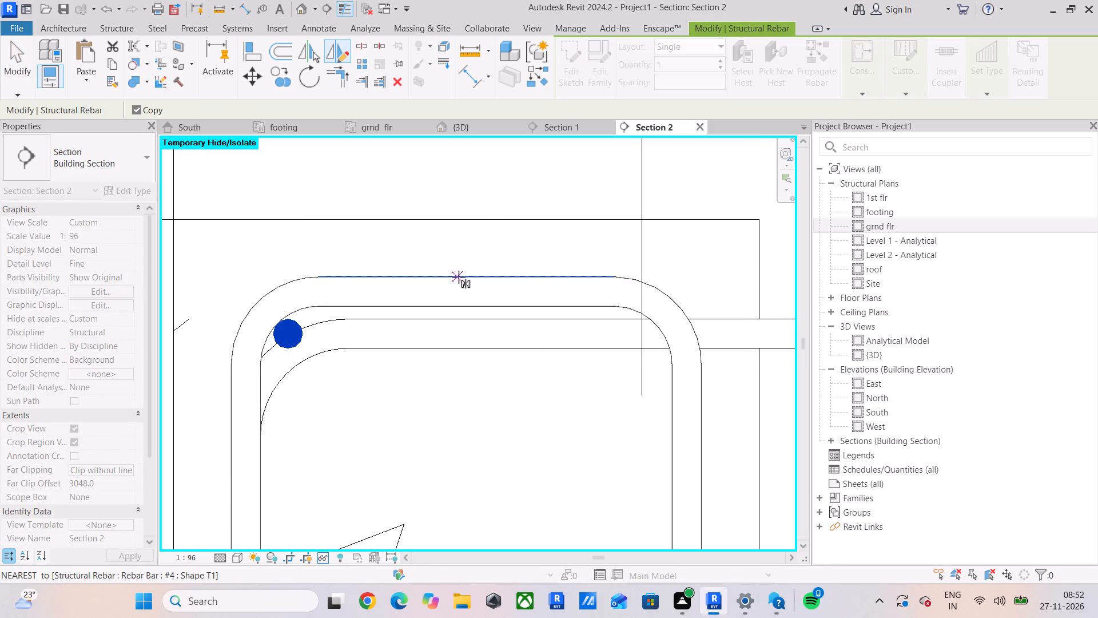
{"action": "left_click", "coordinate": [469, 277]}
{"action": "left_click", "coordinate": [467, 247]}
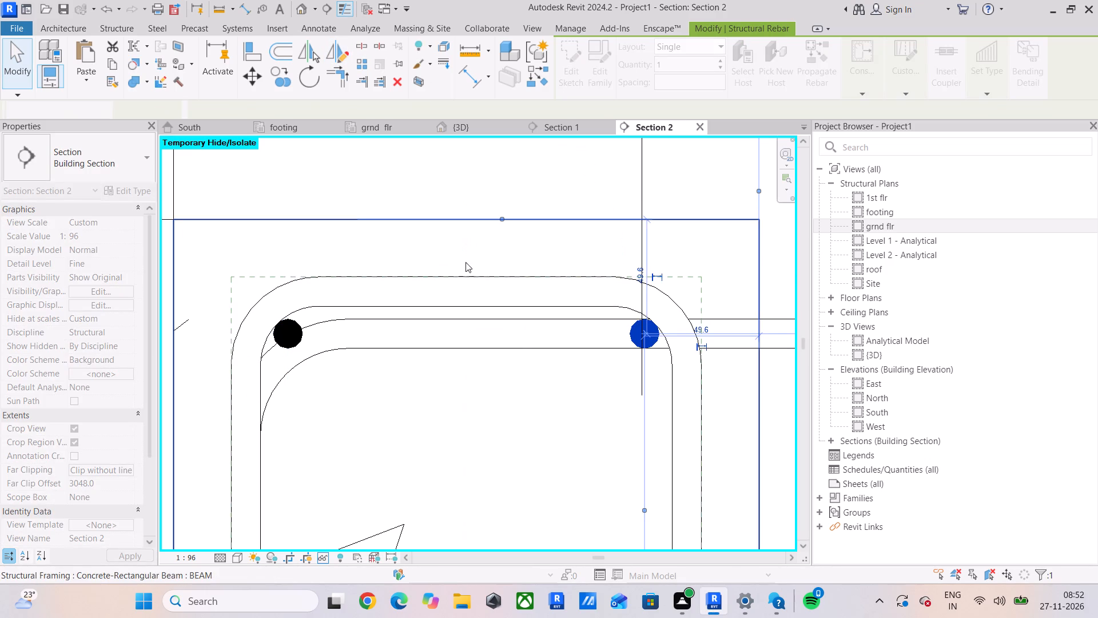
{"action": "key", "text": "Escape"}
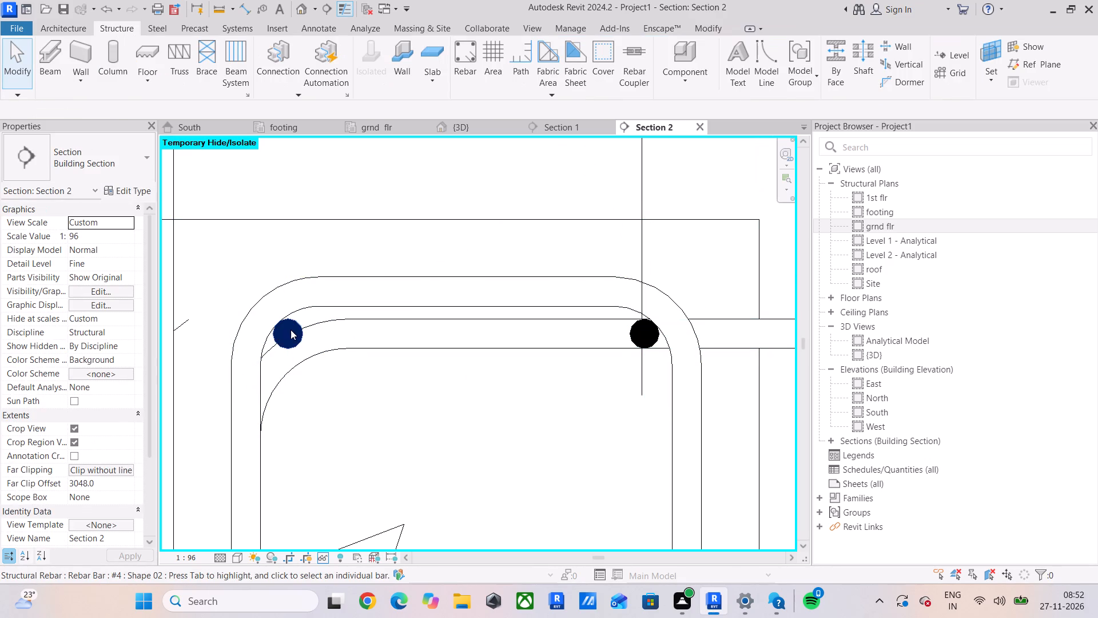
Mirror copies of both top bars about the stirrup's mid-height axis into the lower corners.
{"action": "left_click", "coordinate": [291, 329]}
{"action": "left_click", "coordinate": [650, 342], "text": "ctrl"}
{"action": "scroll", "coordinate": [582, 405], "scroll_direction": "down", "scroll_amount": 5}
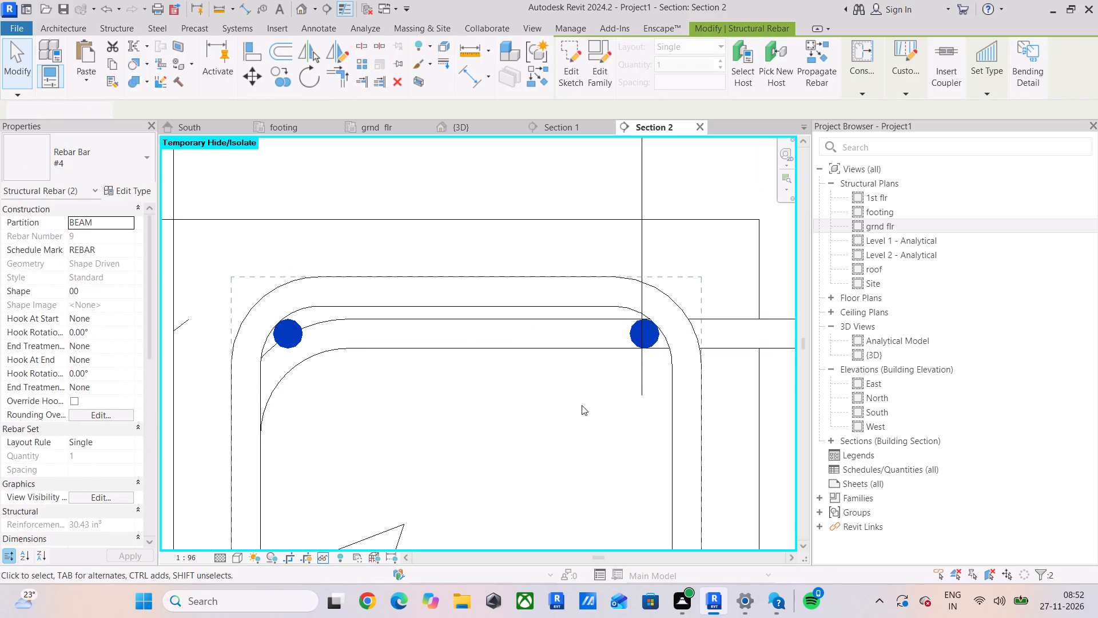
{"action": "scroll", "coordinate": [582, 405], "scroll_direction": "down", "scroll_amount": 5}
{"action": "middle_click_drag", "start_coordinate": [581, 405], "coordinate": [548, 264]}
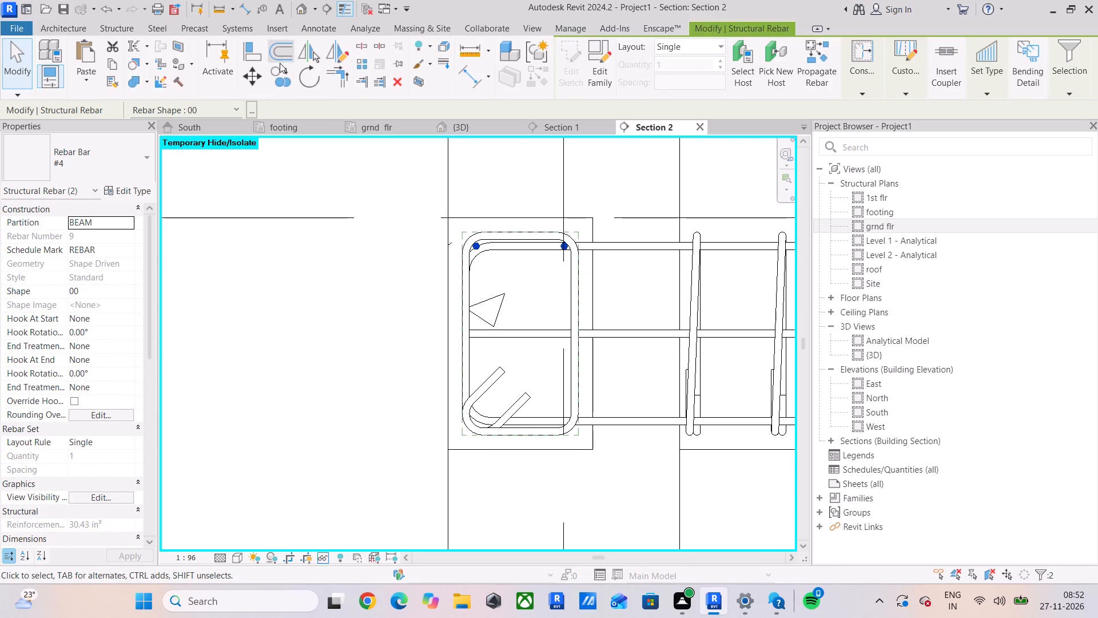
{"action": "left_click", "coordinate": [333, 58]}
{"action": "scroll", "coordinate": [445, 300], "scroll_direction": "up", "scroll_amount": 4}
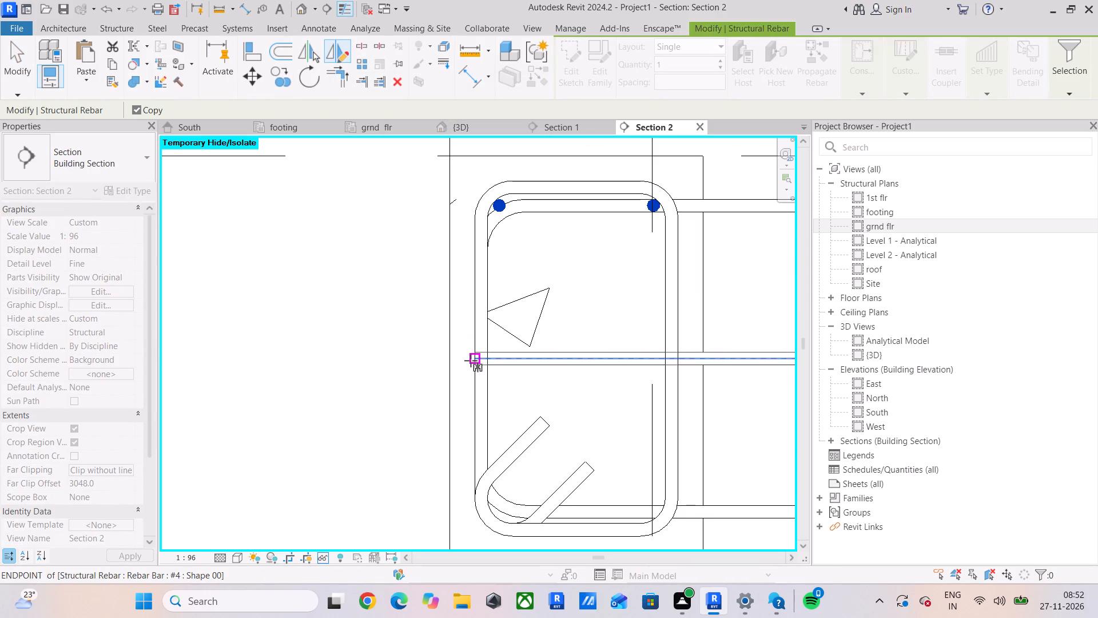
{"action": "left_click", "coordinate": [471, 360]}
{"action": "left_click", "coordinate": [457, 360]}
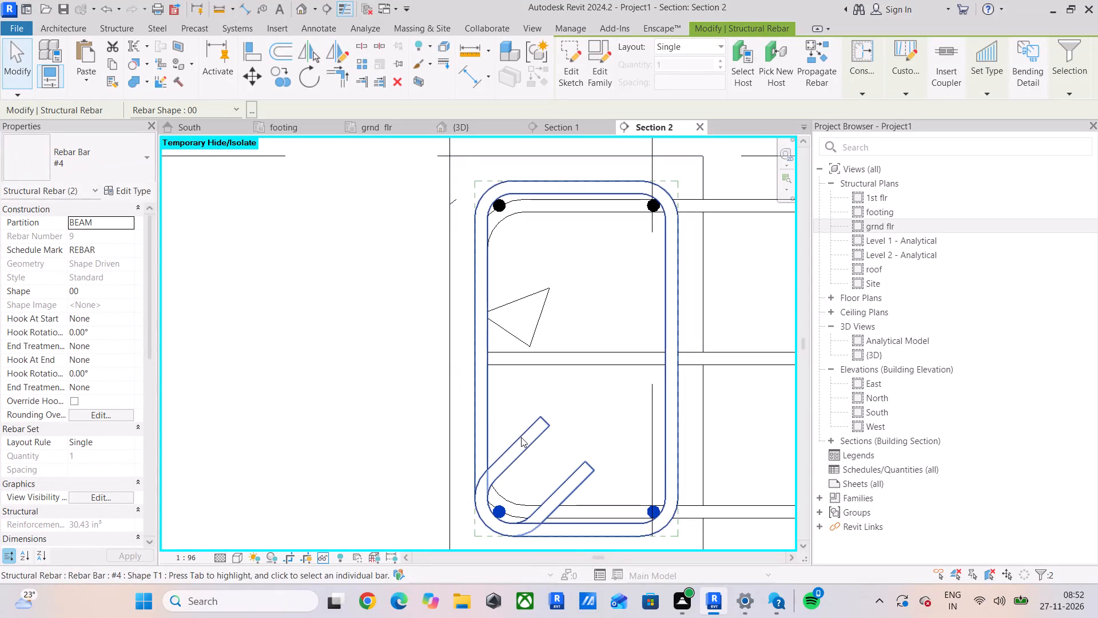
Give all four corner bars Standard - 90 deg. hooks at both start and end.
{"action": "scroll", "coordinate": [479, 442], "scroll_direction": "up", "scroll_amount": 3}
{"action": "middle_click_drag", "start_coordinate": [484, 455], "coordinate": [440, 378]}
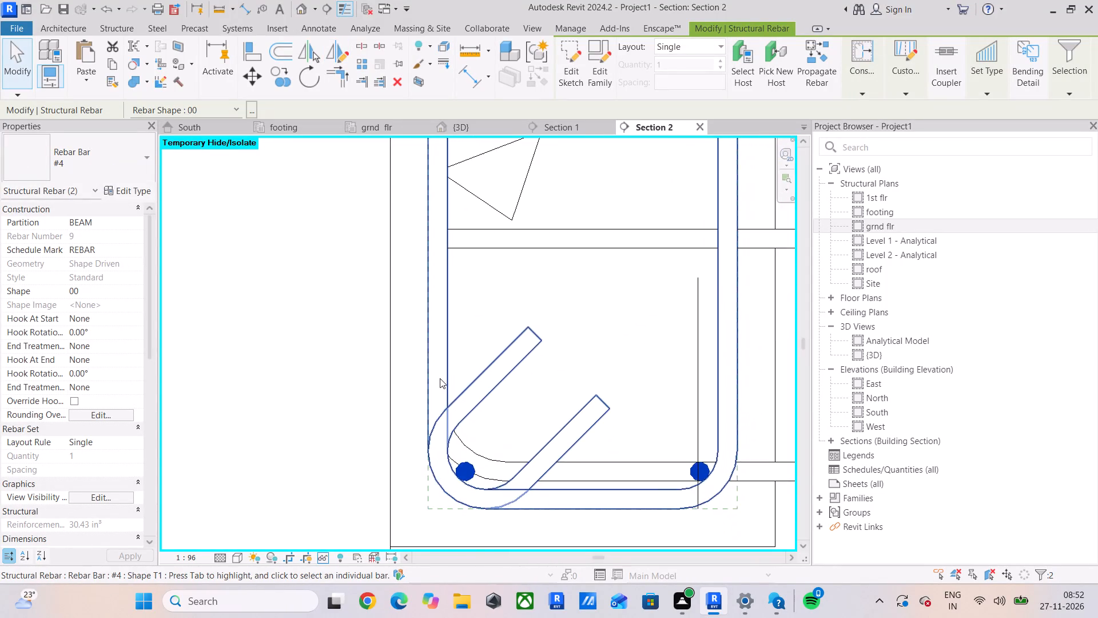
{"action": "scroll", "coordinate": [440, 378], "scroll_direction": "down", "scroll_amount": 4}
{"action": "middle_click_drag", "start_coordinate": [440, 378], "coordinate": [436, 415]}
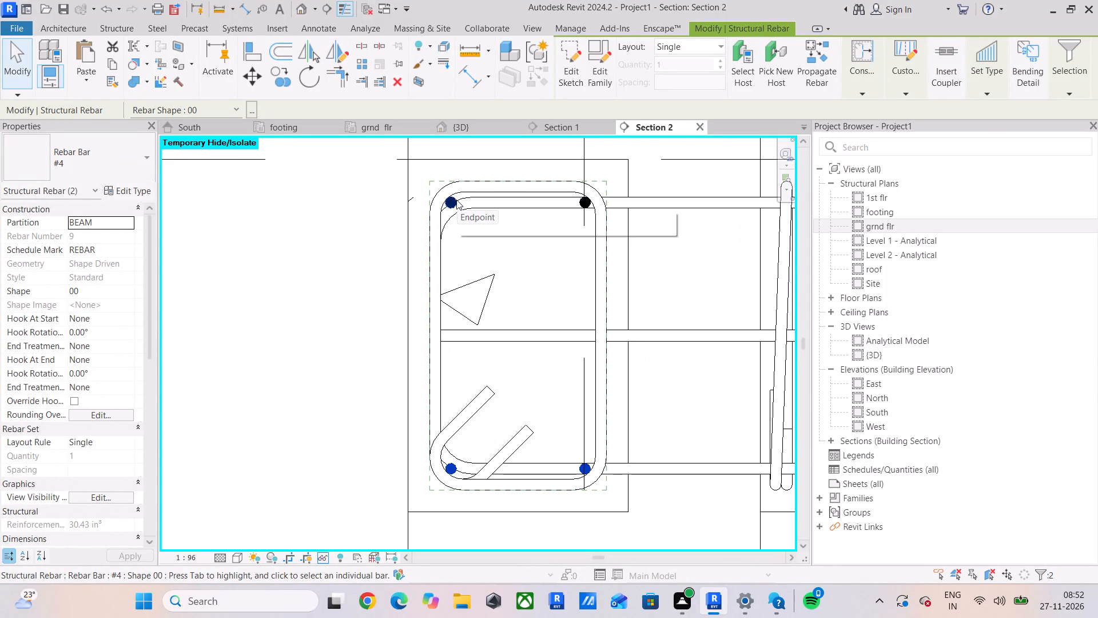
{"action": "left_click", "coordinate": [455, 200], "text": "ctrl"}
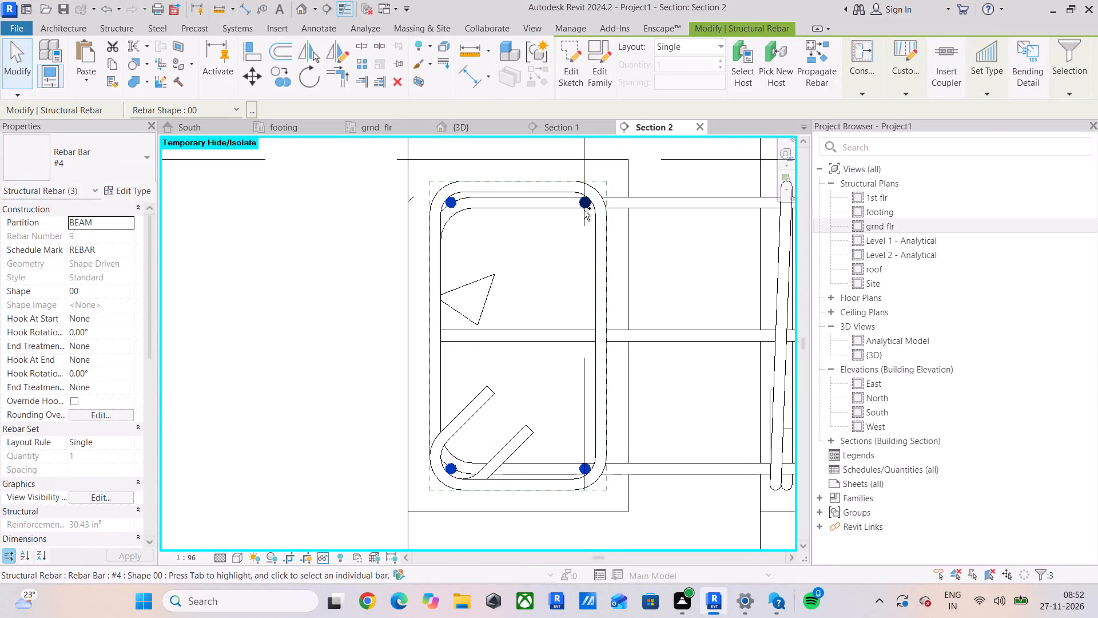
{"action": "left_click", "coordinate": [586, 205], "text": "ctrl"}
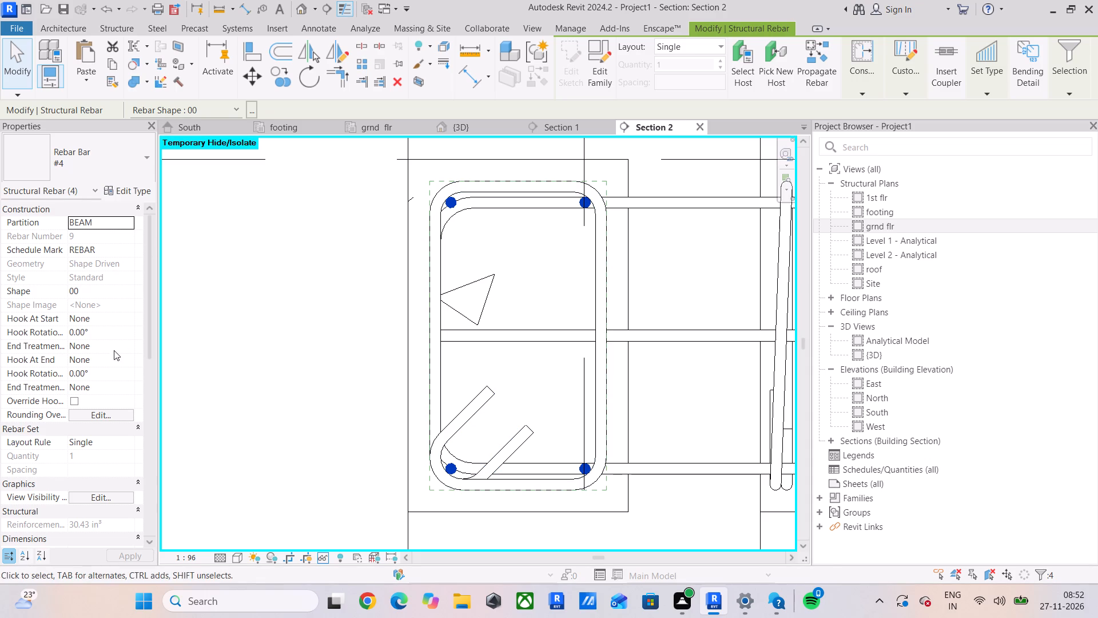
{"action": "left_click", "coordinate": [116, 319]}
{"action": "left_click", "coordinate": [128, 318]}
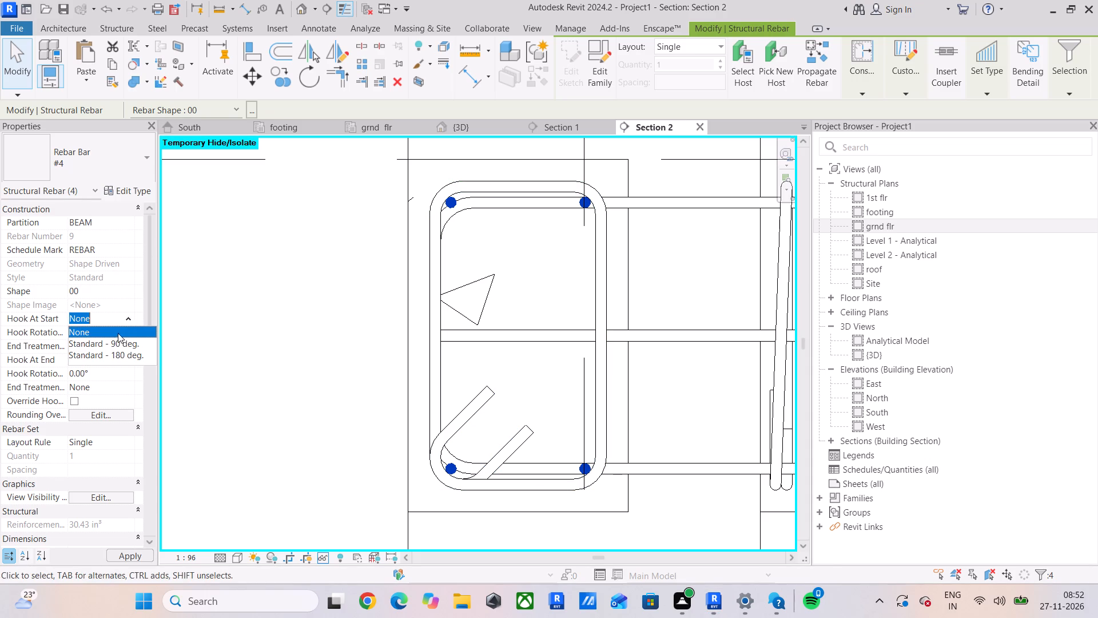
{"action": "left_click", "coordinate": [115, 338]}
{"action": "left_click", "coordinate": [125, 359]}
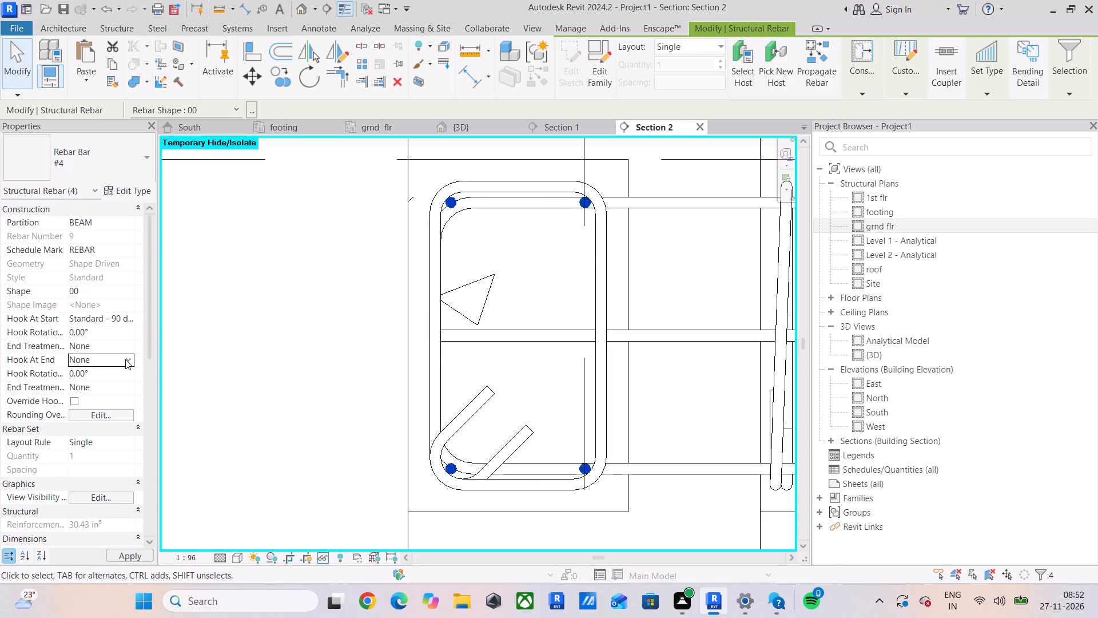
{"action": "left_click", "coordinate": [123, 385]}
{"action": "left_click", "coordinate": [511, 303]}
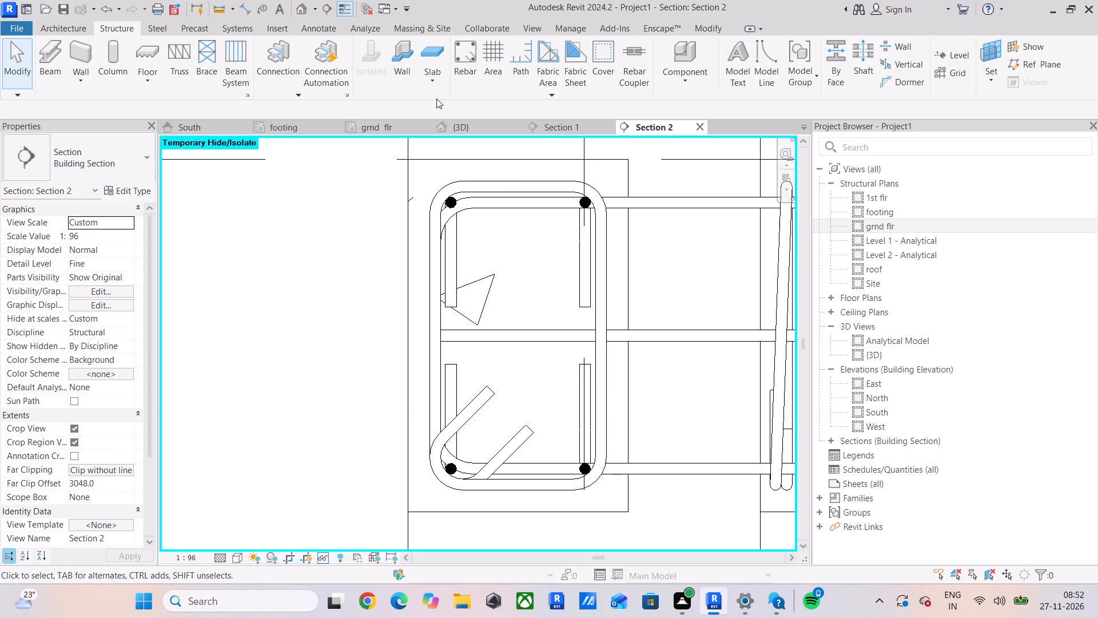
Place a straight #4 rebar of shape 00 at mid-height against the inside of the stirrup's left leg.
{"action": "left_click", "coordinate": [455, 61]}
{"action": "scroll", "coordinate": [439, 343], "scroll_direction": "up", "scroll_amount": 2}
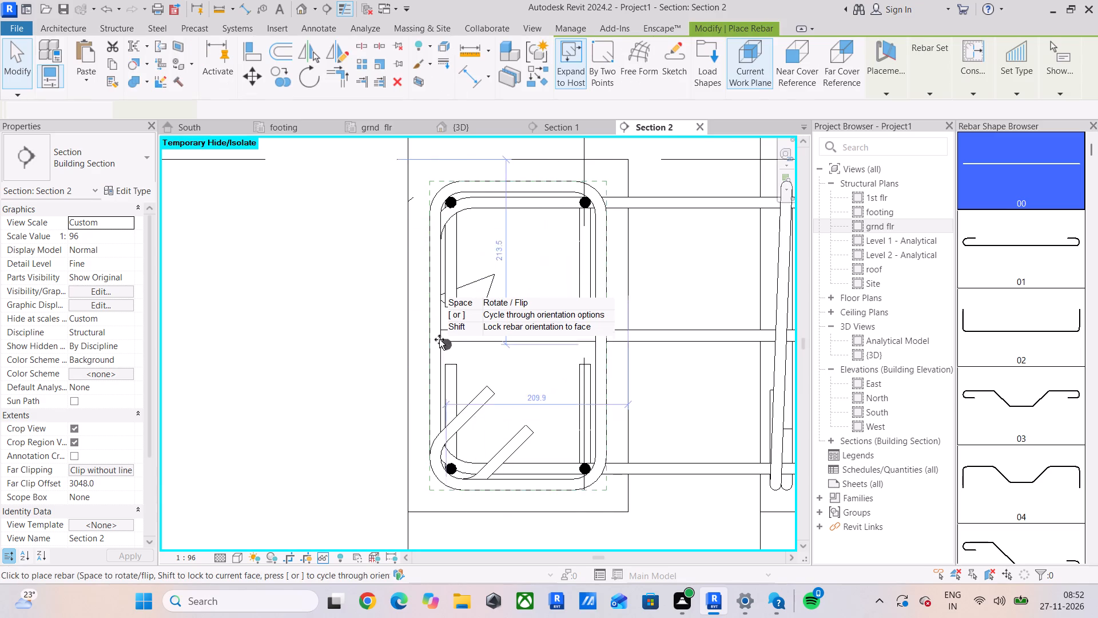
{"action": "scroll", "coordinate": [439, 339], "scroll_direction": "up", "scroll_amount": 7}
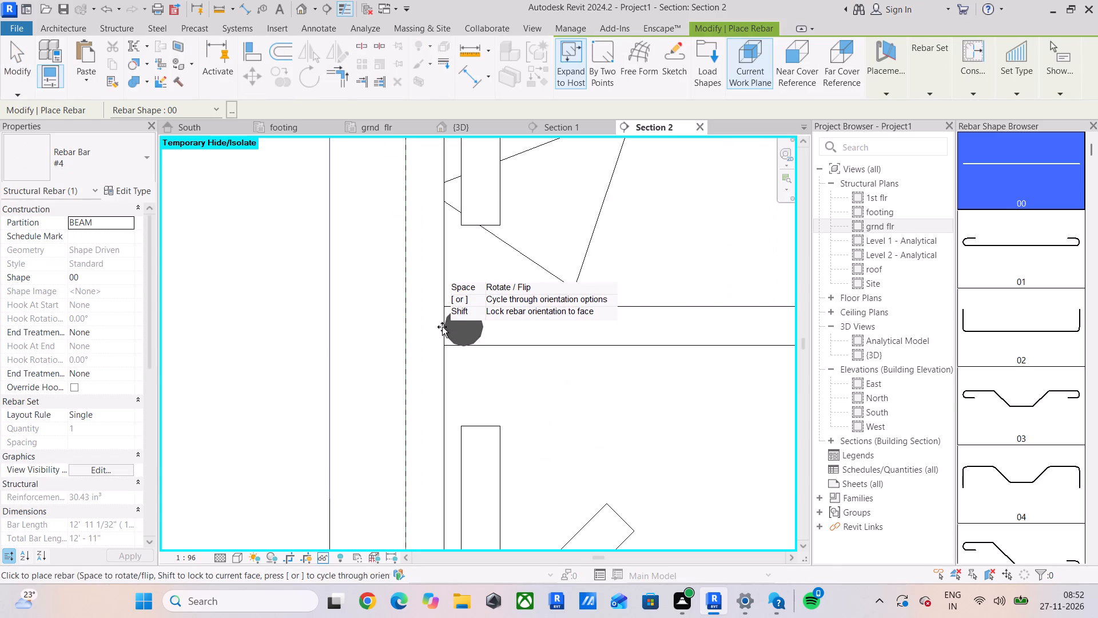
{"action": "left_click", "coordinate": [442, 327]}
{"action": "middle_click_drag", "start_coordinate": [604, 338], "coordinate": [553, 348]}
{"action": "key", "text": "Escape"}
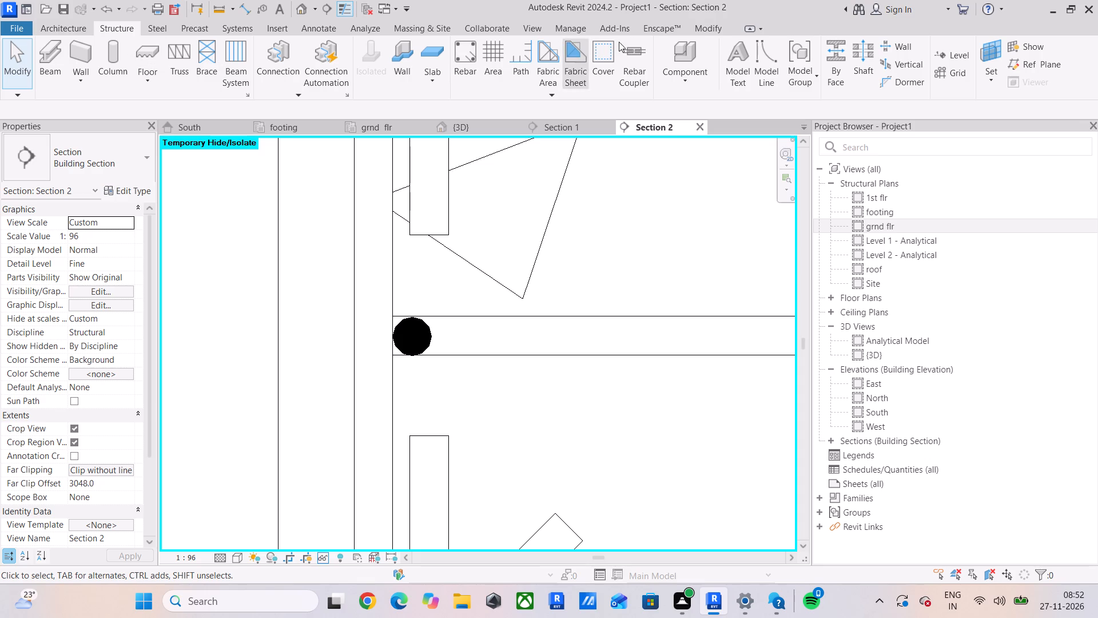
Align the new mid-height bar with the centreline of the adjoining beam's middle longitudinal bar.
{"action": "left_click", "coordinate": [702, 23]}
{"action": "left_click", "coordinate": [272, 50]}
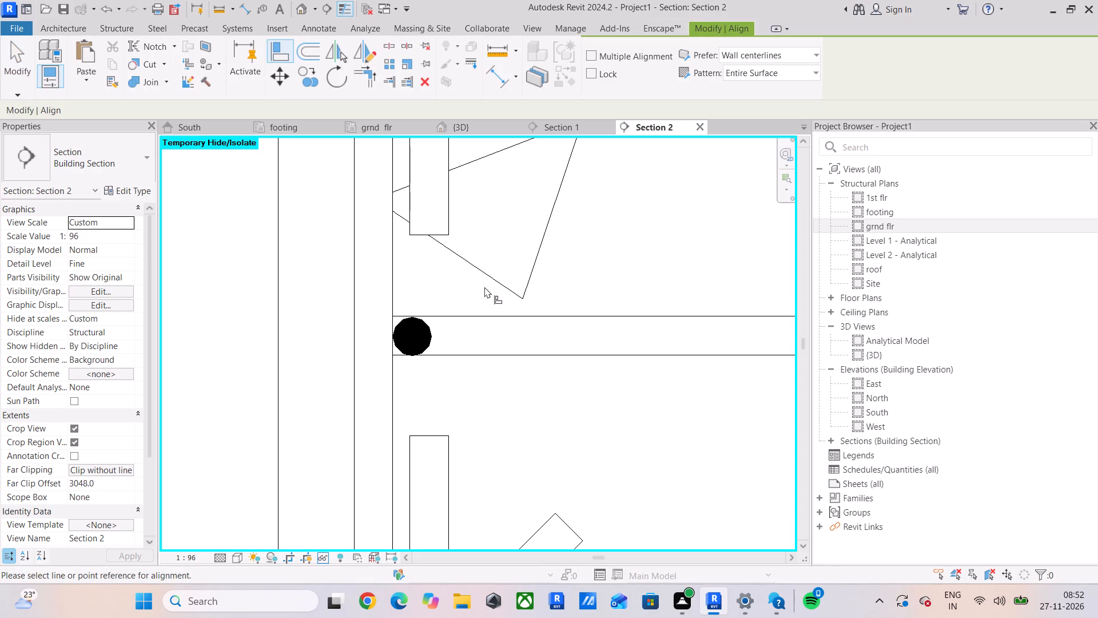
{"action": "left_click", "coordinate": [508, 335]}
{"action": "left_click", "coordinate": [411, 335]}
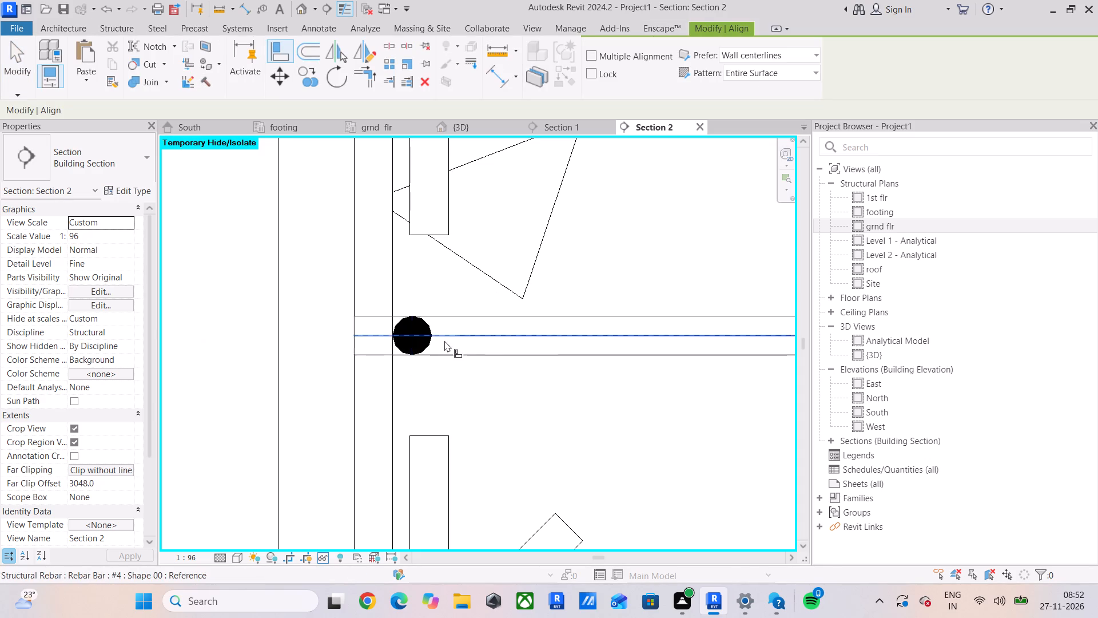
{"action": "key", "text": "Escape"}
{"action": "key", "text": "Escape"}
Mirror a copy of the mid-height bar about the stirrup's vertical centreline onto the opposite leg.
{"action": "left_click", "coordinate": [426, 343]}
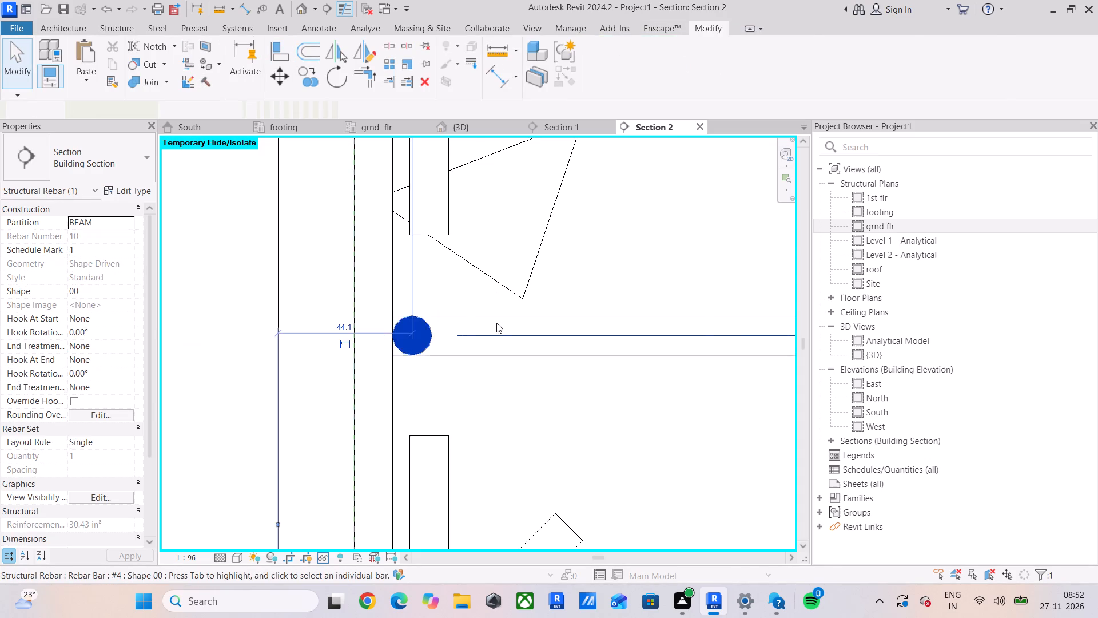
{"action": "scroll", "coordinate": [496, 323], "scroll_direction": "down", "scroll_amount": 6}
{"action": "middle_click_drag", "start_coordinate": [605, 319], "coordinate": [475, 323]}
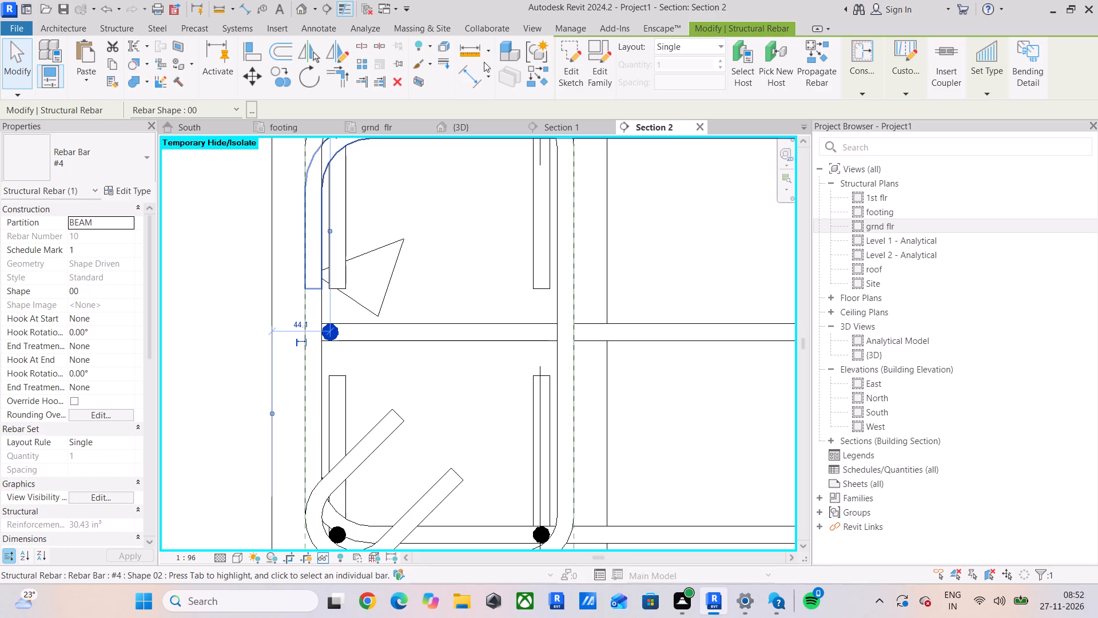
{"action": "left_click", "coordinate": [337, 56]}
{"action": "middle_click_drag", "start_coordinate": [458, 478], "coordinate": [481, 315]}
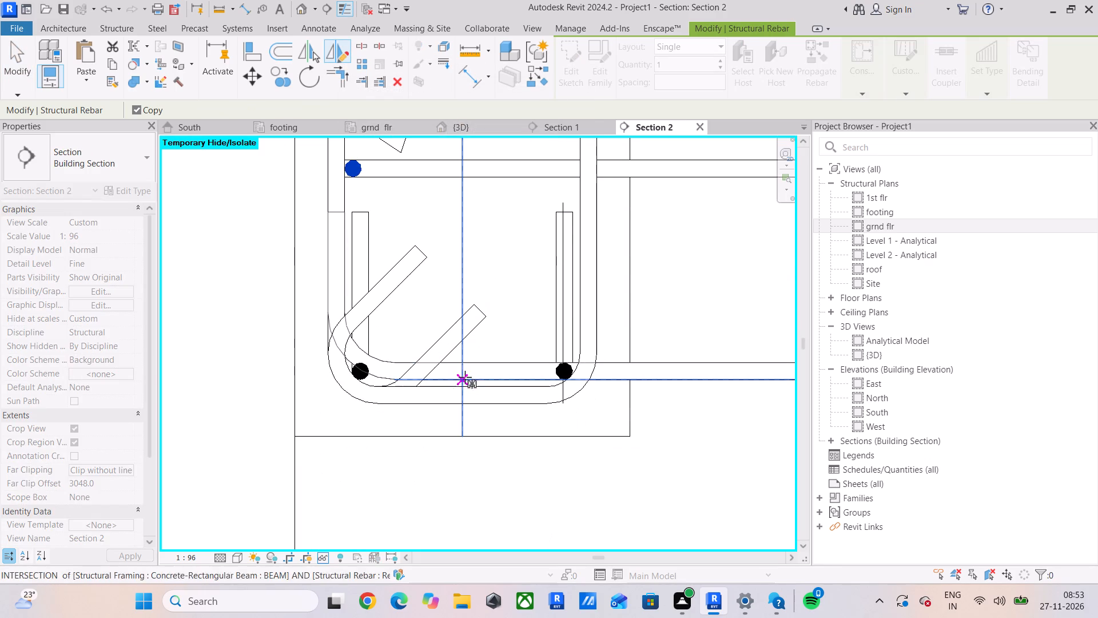
{"action": "left_click", "coordinate": [463, 402]}
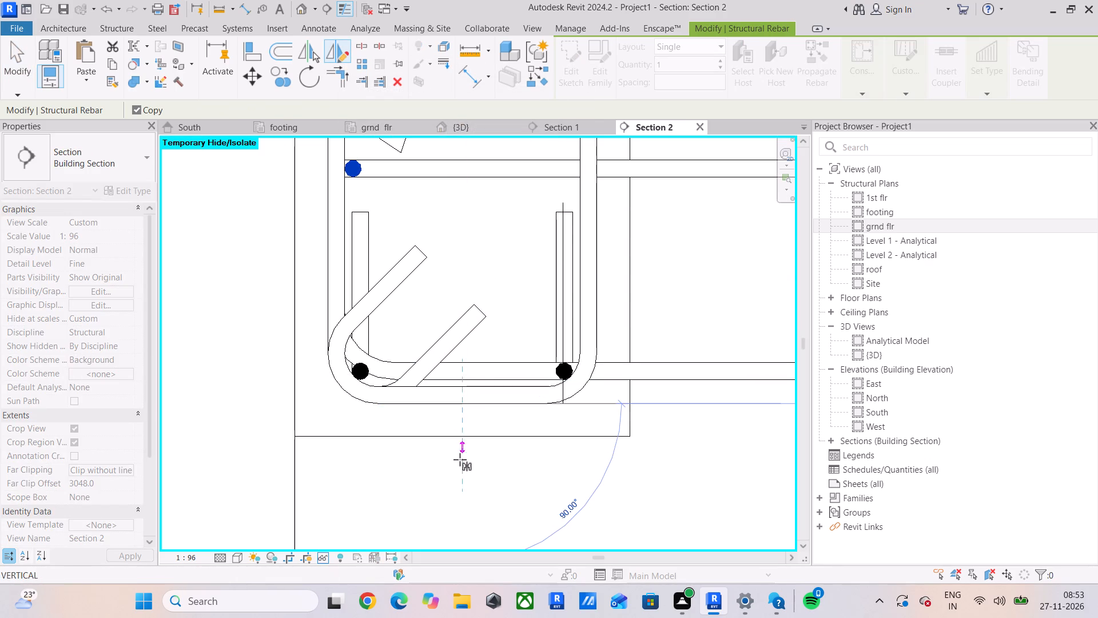
{"action": "left_click", "coordinate": [459, 478]}
{"action": "scroll", "coordinate": [462, 470], "scroll_direction": "down", "scroll_amount": 4}
{"action": "middle_click_drag", "start_coordinate": [492, 439], "coordinate": [477, 552]}
{"action": "key", "text": "Escape"}
Select all rebar in this beam and set it to show unobscured in the {3D} view.
{"action": "scroll", "coordinate": [541, 399], "scroll_direction": "up", "scroll_amount": 5}
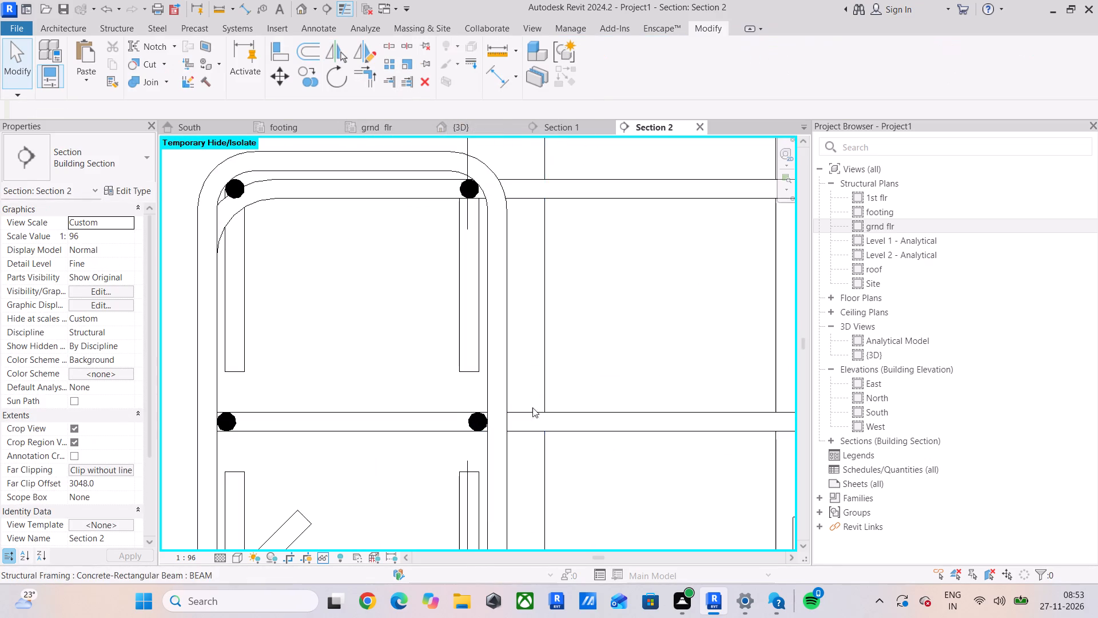
{"action": "scroll", "coordinate": [491, 429], "scroll_direction": "up", "scroll_amount": 5}
{"action": "scroll", "coordinate": [491, 429], "scroll_direction": "down", "scroll_amount": 7}
{"action": "scroll", "coordinate": [341, 439], "scroll_direction": "down", "scroll_amount": 3}
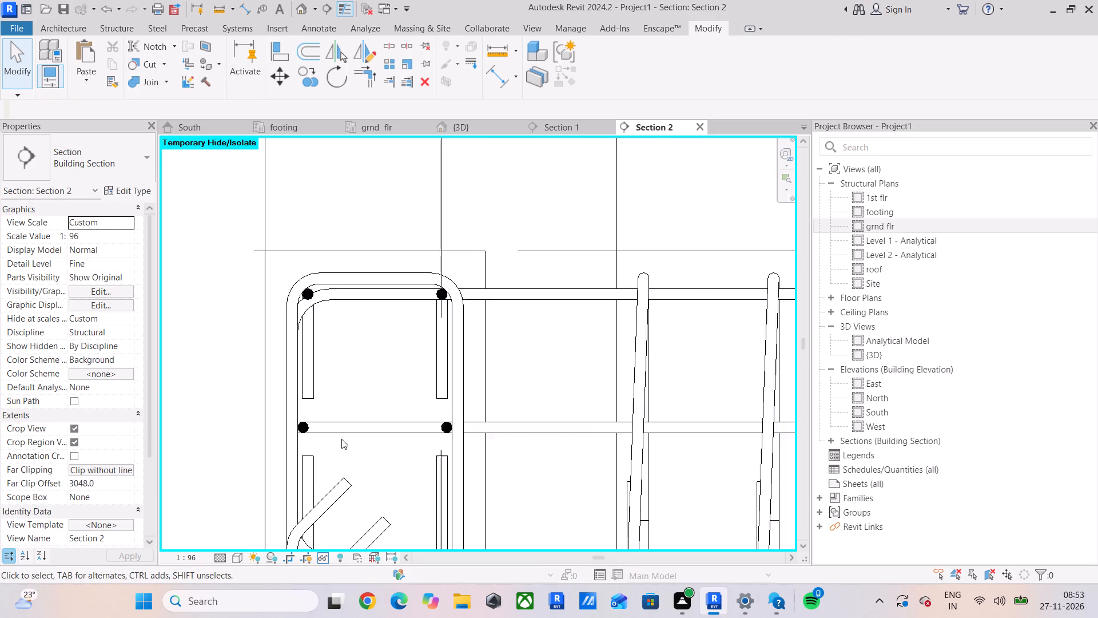
{"action": "scroll", "coordinate": [341, 439], "scroll_direction": "down", "scroll_amount": 1}
{"action": "middle_click", "coordinate": [344, 435]}
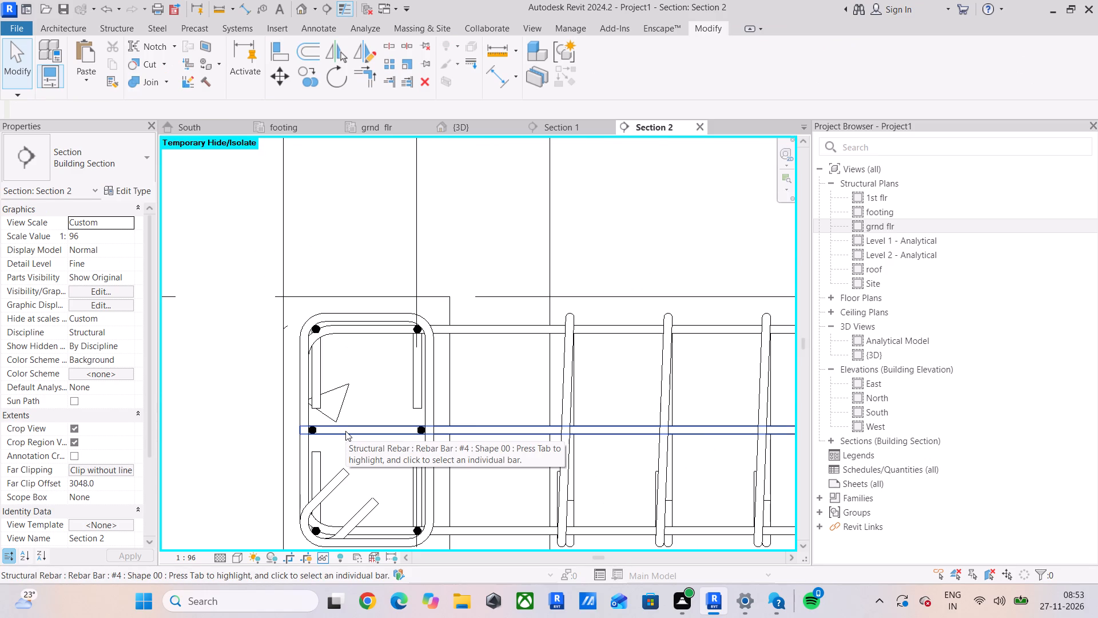
{"action": "scroll", "coordinate": [317, 434], "scroll_direction": "up", "scroll_amount": 3}
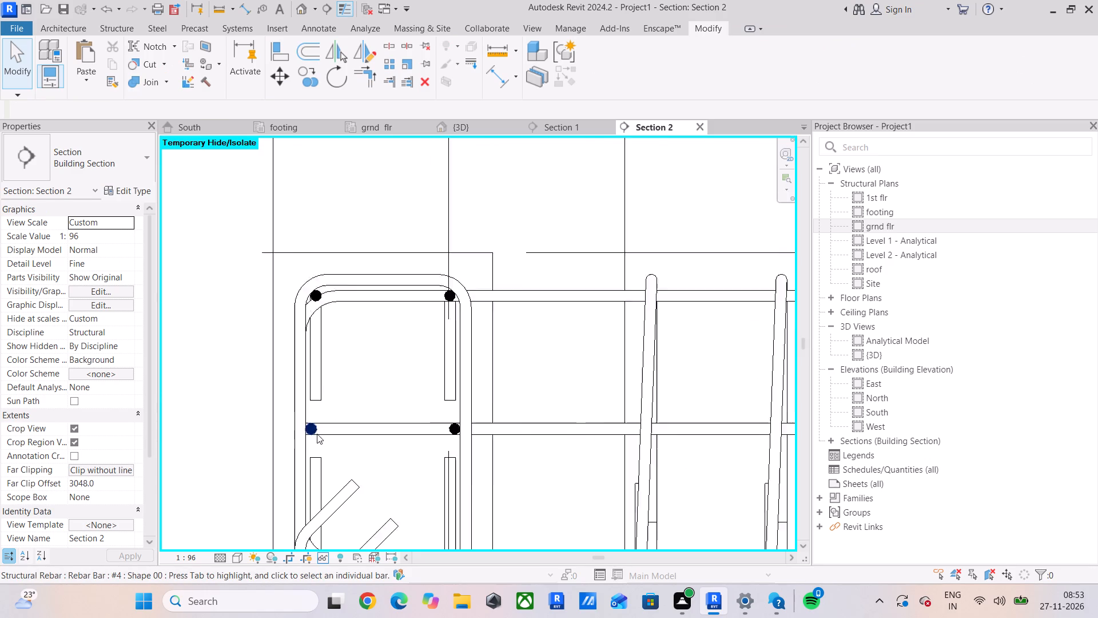
{"action": "scroll", "coordinate": [317, 434], "scroll_direction": "up", "scroll_amount": 1}
{"action": "left_click", "coordinate": [312, 428]}
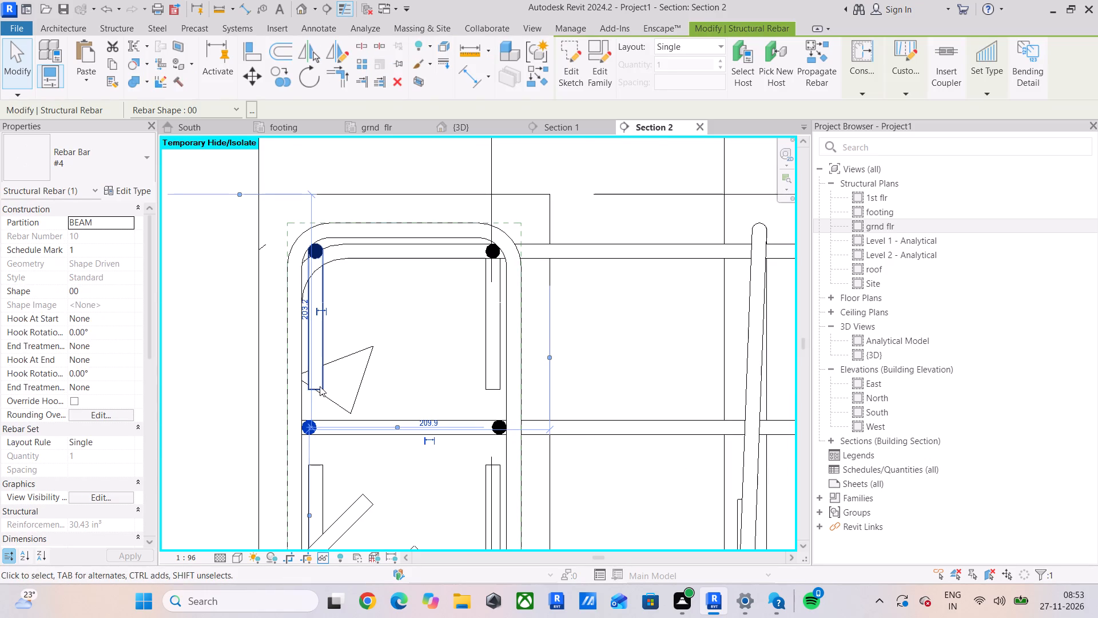
{"action": "right_click", "coordinate": [320, 386]}
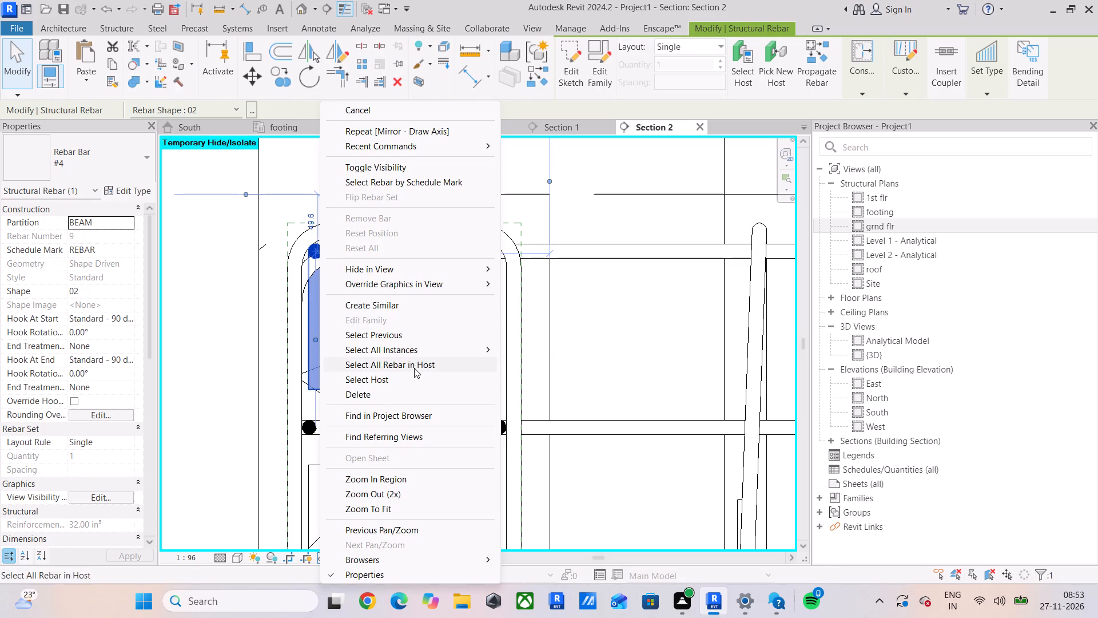
{"action": "left_click", "coordinate": [423, 365]}
{"action": "scroll", "coordinate": [429, 386], "scroll_direction": "down", "scroll_amount": 5}
{"action": "middle_click_drag", "start_coordinate": [429, 386], "coordinate": [439, 340]}
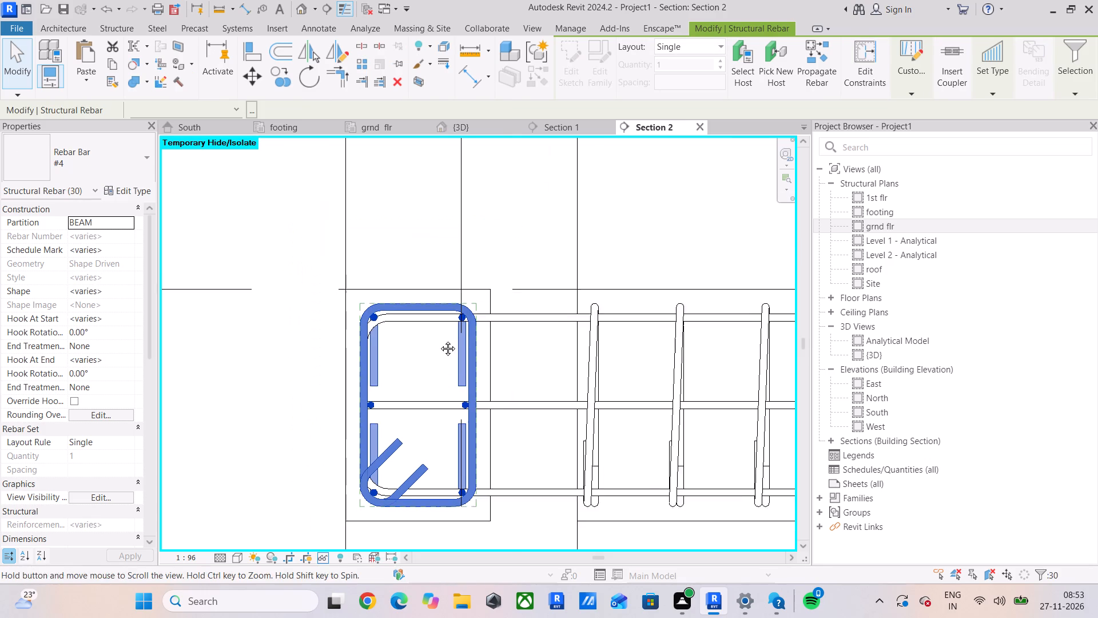
{"action": "middle_click_drag", "start_coordinate": [439, 340], "coordinate": [441, 308]}
{"action": "left_click", "coordinate": [130, 441]}
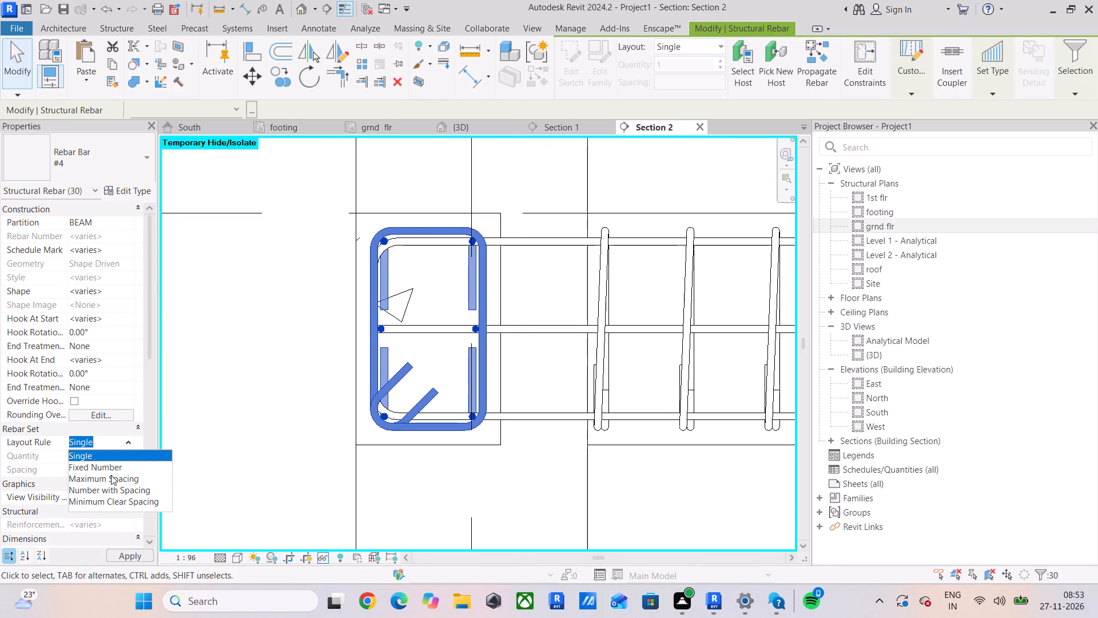
{"action": "left_click", "coordinate": [128, 438]}
{"action": "left_click", "coordinate": [123, 497]}
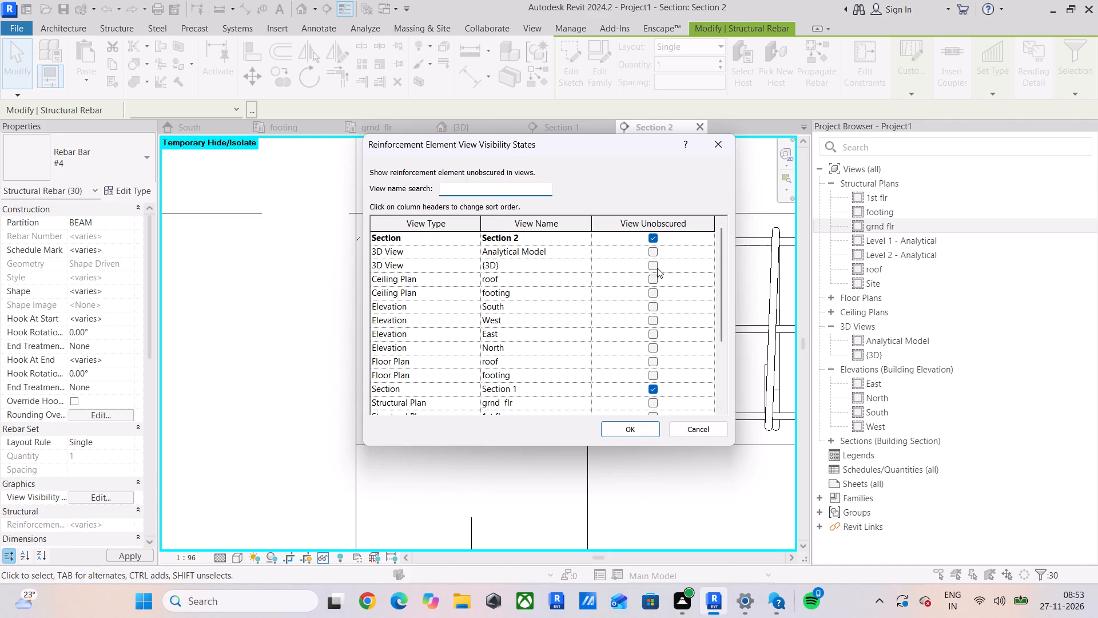
{"action": "left_click", "coordinate": [651, 263]}
{"action": "left_click", "coordinate": [630, 428]}
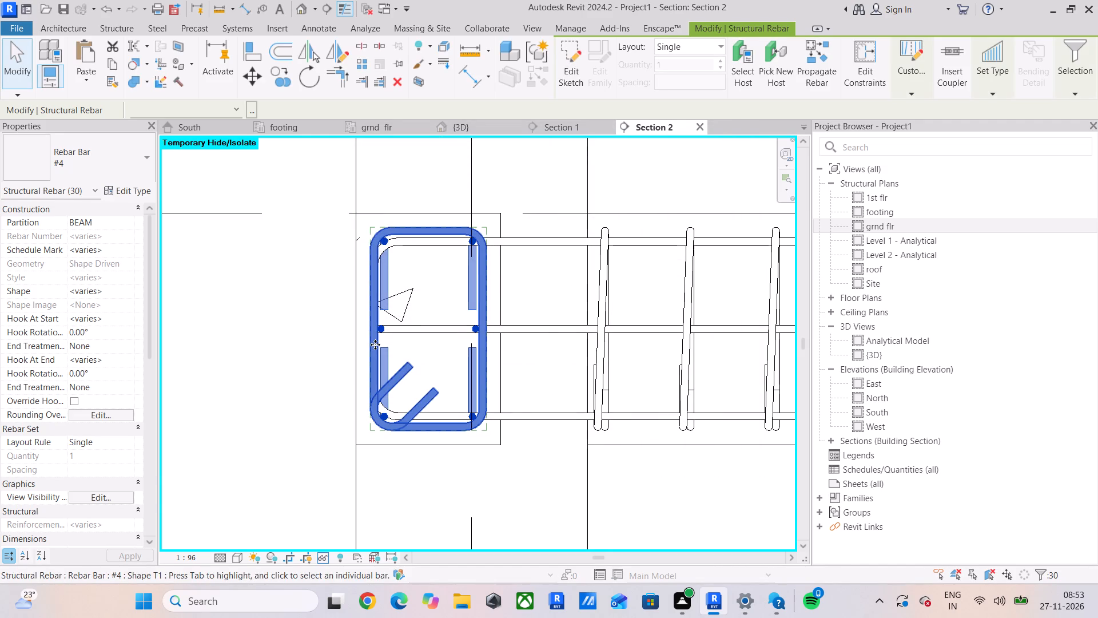
Switch to the grnd flr plan and examine the reinforced beam and the stirrups in the adjoining segment beyond the junction.
{"action": "scroll", "coordinate": [375, 344], "scroll_direction": "down", "scroll_amount": 3}
{"action": "left_click", "coordinate": [380, 125]}
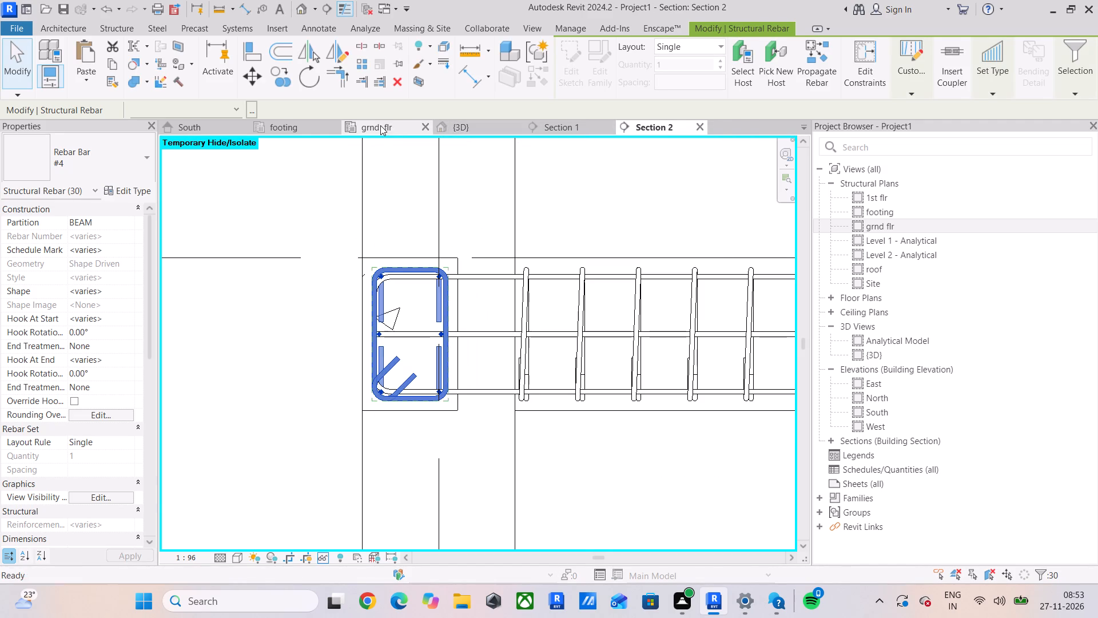
{"action": "scroll", "coordinate": [464, 350], "scroll_direction": "down", "scroll_amount": 5}
{"action": "scroll", "coordinate": [527, 344], "scroll_direction": "down", "scroll_amount": 5}
{"action": "middle_click_drag", "start_coordinate": [527, 344], "coordinate": [505, 466]}
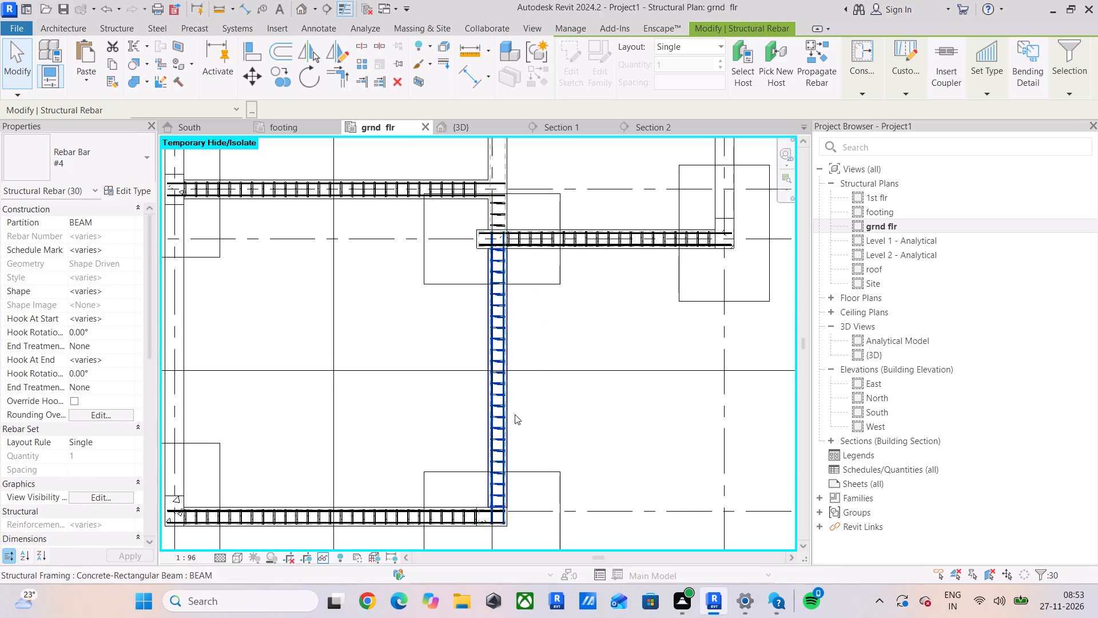
{"action": "middle_click_drag", "start_coordinate": [506, 271], "coordinate": [511, 328]}
{"action": "scroll", "coordinate": [513, 338], "scroll_direction": "up", "scroll_amount": 3}
{"action": "left_click", "coordinate": [554, 411]}
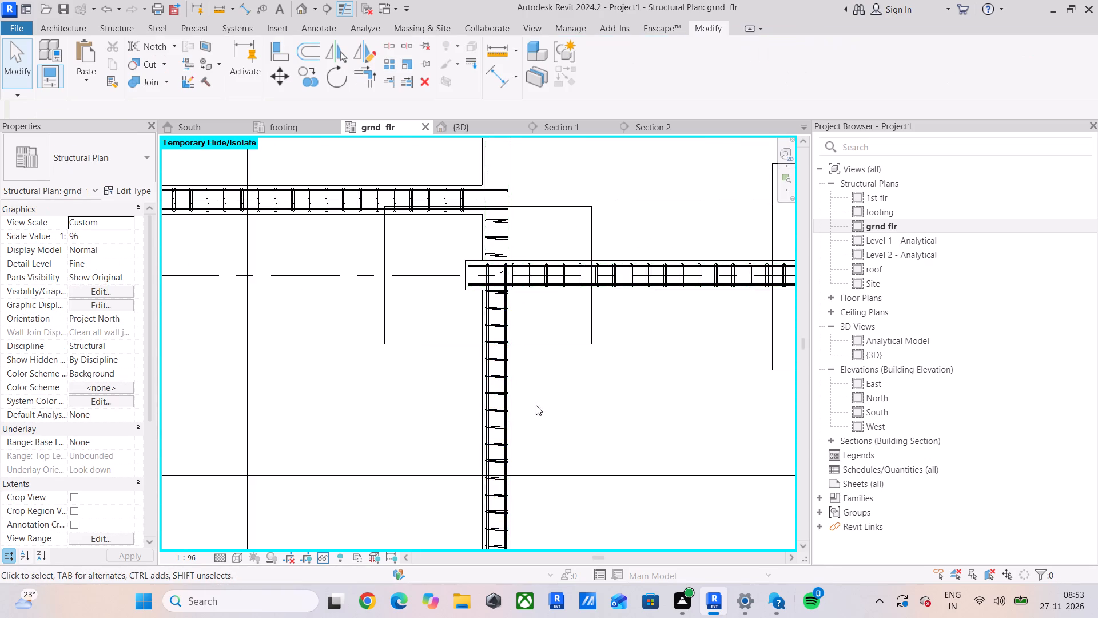
{"action": "scroll", "coordinate": [524, 389], "scroll_direction": "up", "scroll_amount": 2}
{"action": "middle_click_drag", "start_coordinate": [508, 221], "coordinate": [534, 351]}
{"action": "scroll", "coordinate": [517, 303], "scroll_direction": "up", "scroll_amount": 4}
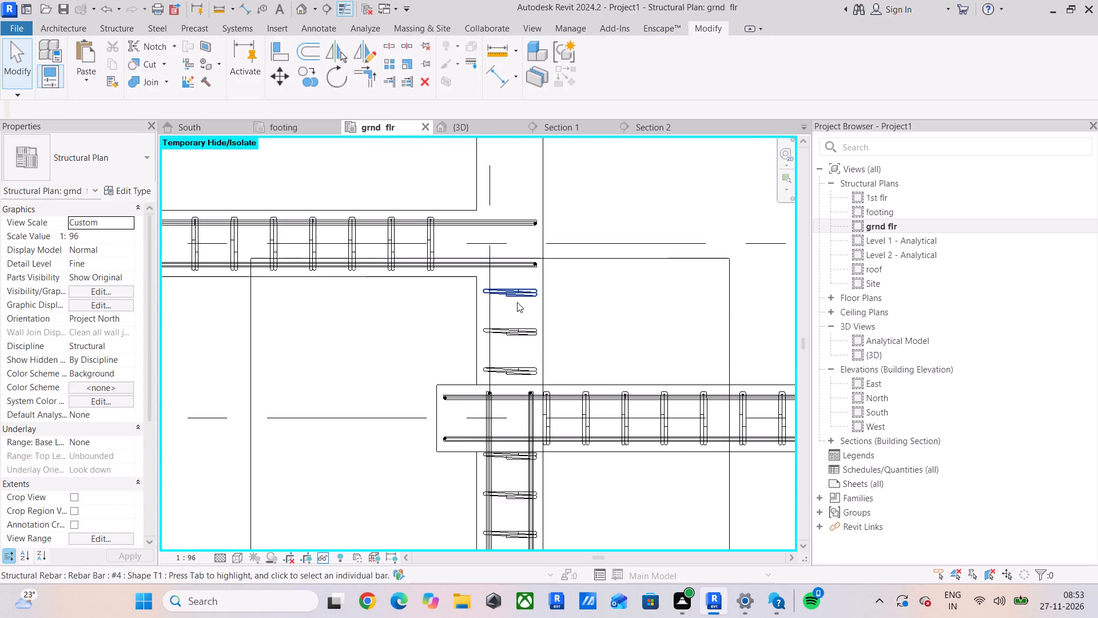
{"action": "scroll", "coordinate": [517, 299], "scroll_direction": "up", "scroll_amount": 3}
{"action": "middle_click_drag", "start_coordinate": [517, 374], "coordinate": [509, 248]}
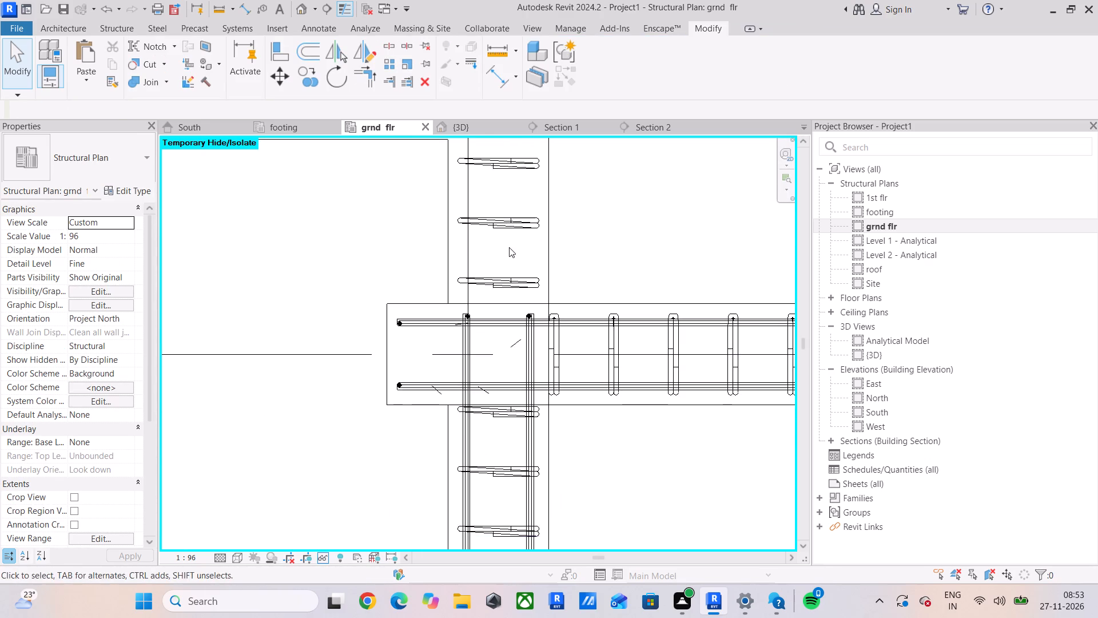
{"action": "scroll", "coordinate": [514, 304], "scroll_direction": "down", "scroll_amount": 4}
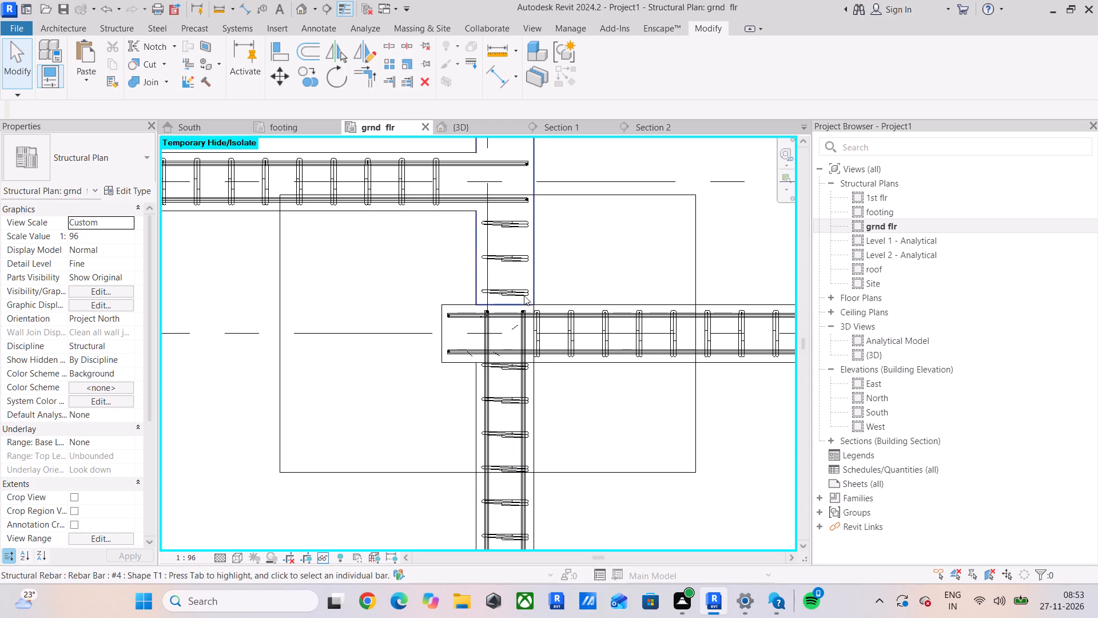
Propagate the reinforced beam's rebar to the collinear beam segment directly beyond the junction in the grnd flr plan.
{"action": "left_click", "coordinate": [539, 450]}
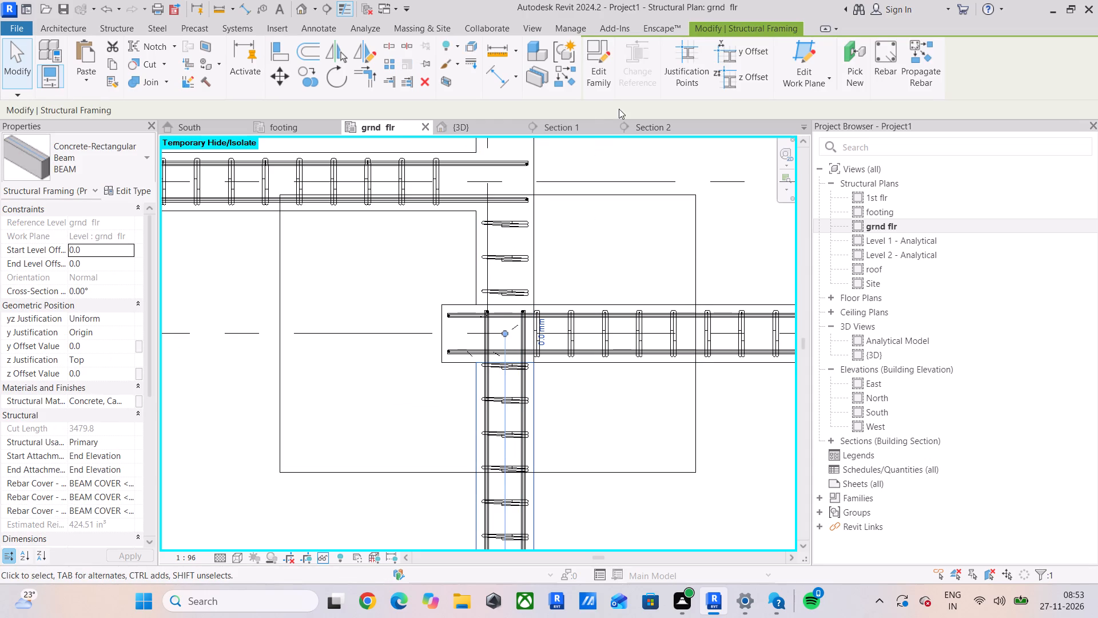
{"action": "left_click", "coordinate": [917, 82]}
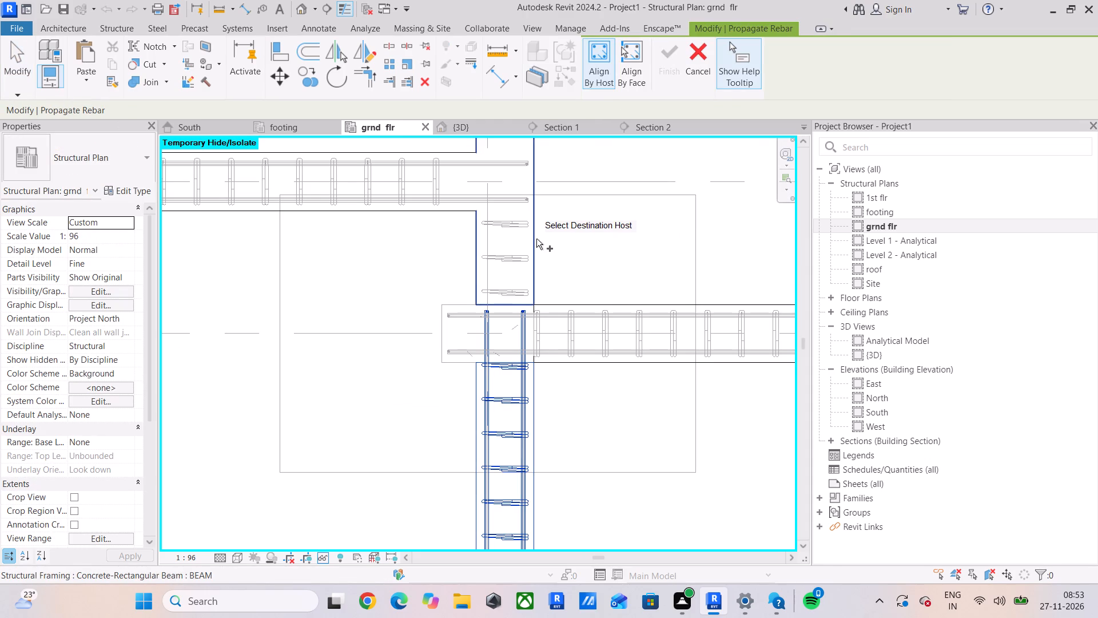
{"action": "left_click", "coordinate": [536, 239]}
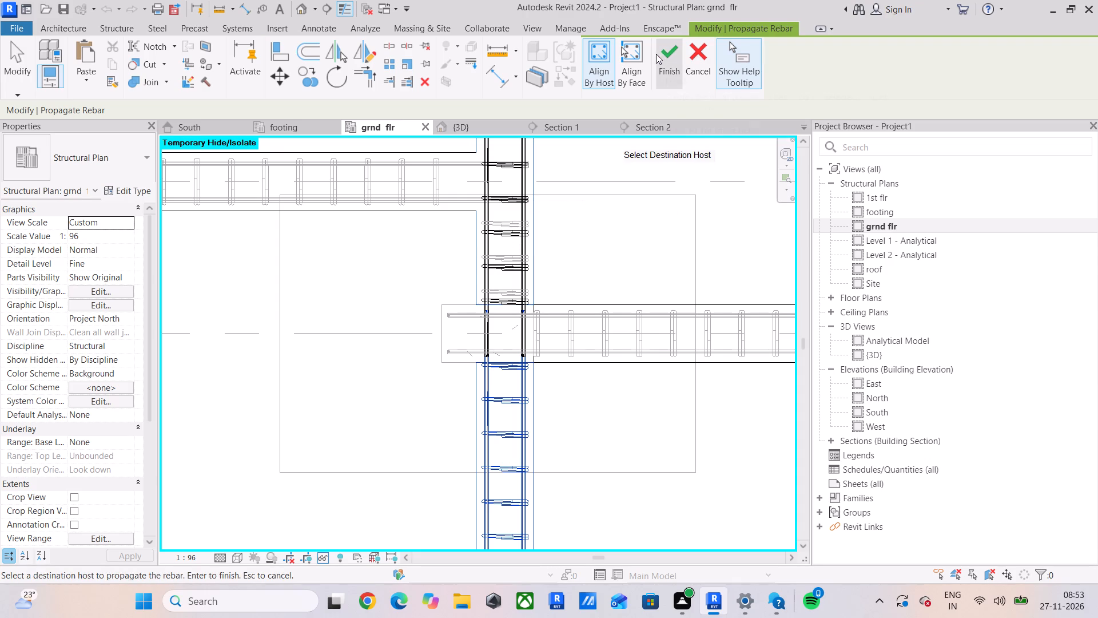
{"action": "scroll", "coordinate": [580, 294], "scroll_direction": "down", "scroll_amount": 4}
{"action": "middle_click_drag", "start_coordinate": [580, 295], "coordinate": [580, 527]}
{"action": "scroll", "coordinate": [613, 367], "scroll_direction": "down", "scroll_amount": 4}
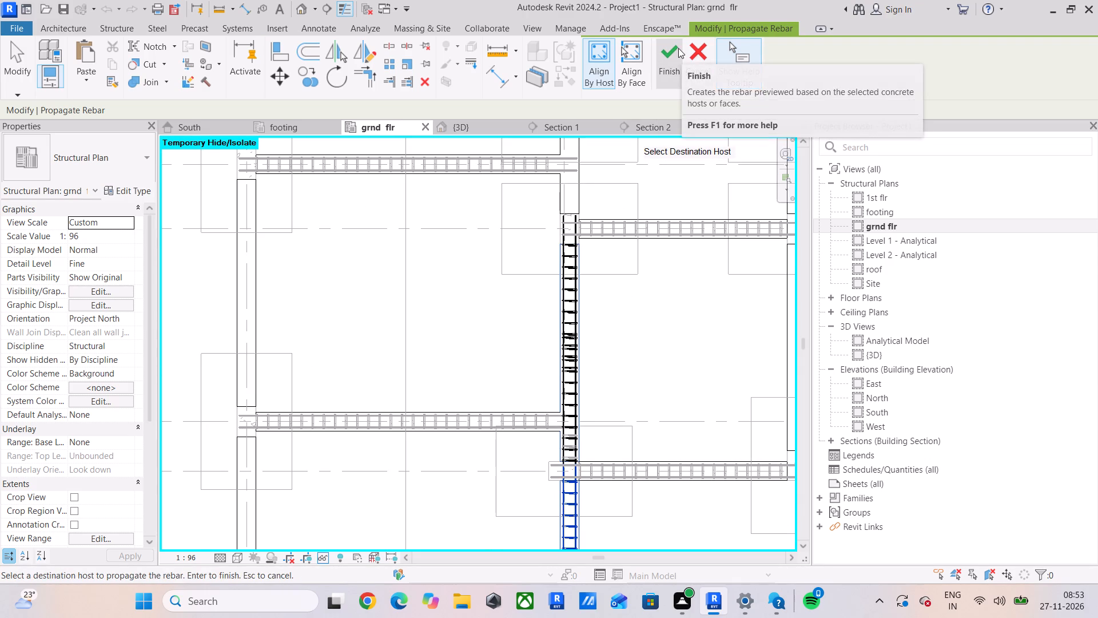
{"action": "left_click", "coordinate": [678, 48]}
Examine the propagated bars and stirrups along the beam and around its junctions with the crossing beams.
{"action": "scroll", "coordinate": [561, 216], "scroll_direction": "up", "scroll_amount": 5}
{"action": "scroll", "coordinate": [638, 322], "scroll_direction": "down", "scroll_amount": 4}
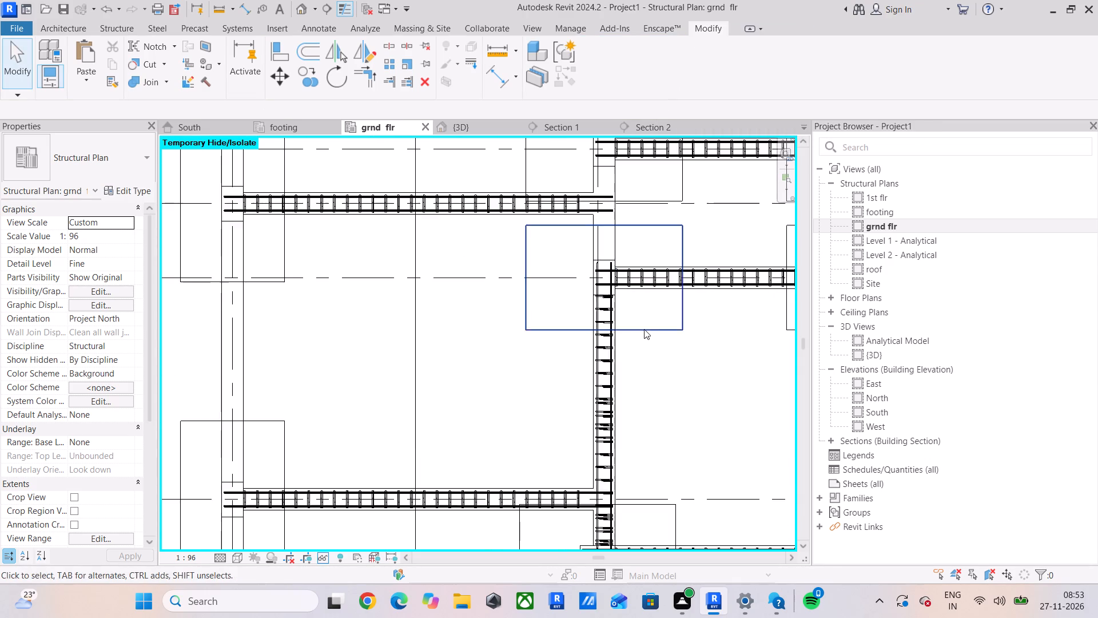
{"action": "middle_click_drag", "start_coordinate": [644, 329], "coordinate": [588, 150]}
{"action": "scroll", "coordinate": [540, 341], "scroll_direction": "up", "scroll_amount": 9}
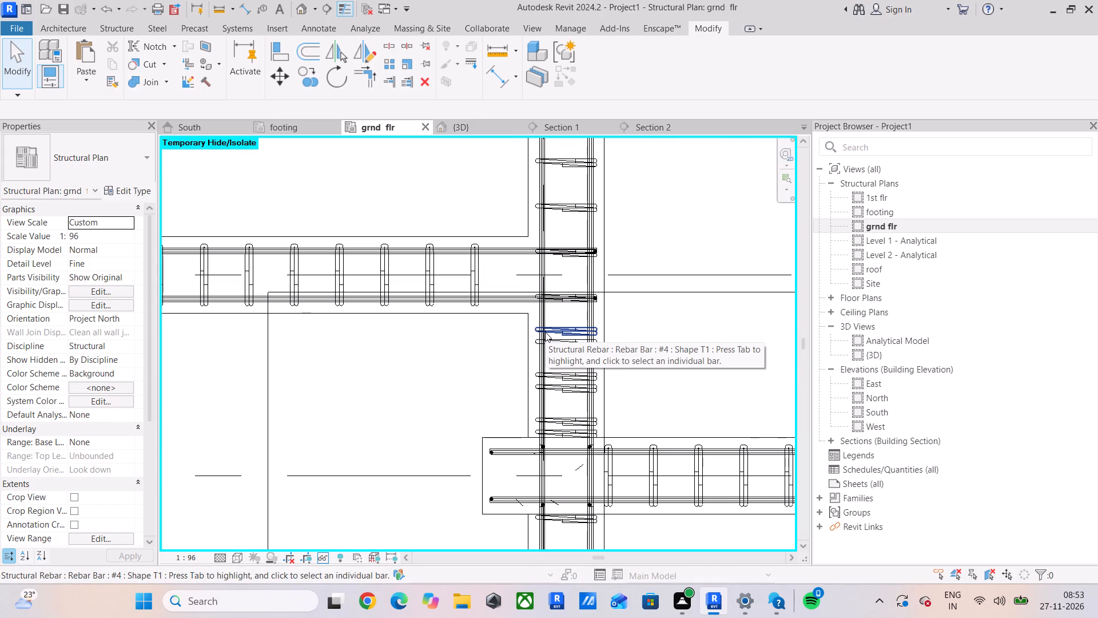
{"action": "middle_click_drag", "start_coordinate": [556, 309], "coordinate": [552, 335]}
{"action": "scroll", "coordinate": [553, 320], "scroll_direction": "up", "scroll_amount": 5}
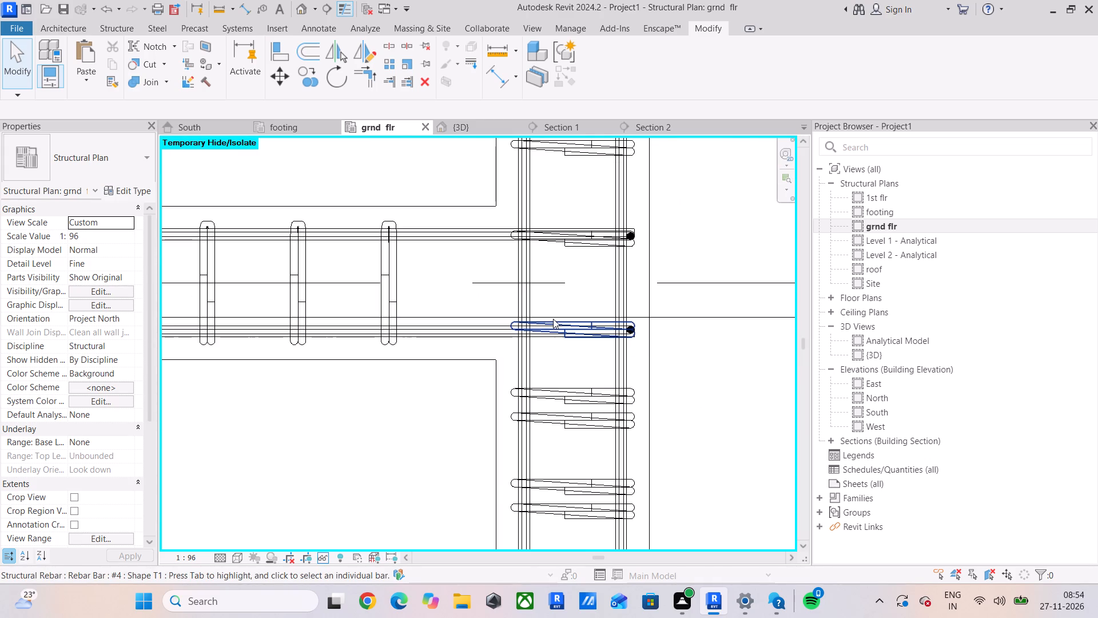
{"action": "scroll", "coordinate": [553, 319], "scroll_direction": "down", "scroll_amount": 5}
{"action": "scroll", "coordinate": [540, 347], "scroll_direction": "up", "scroll_amount": 4}
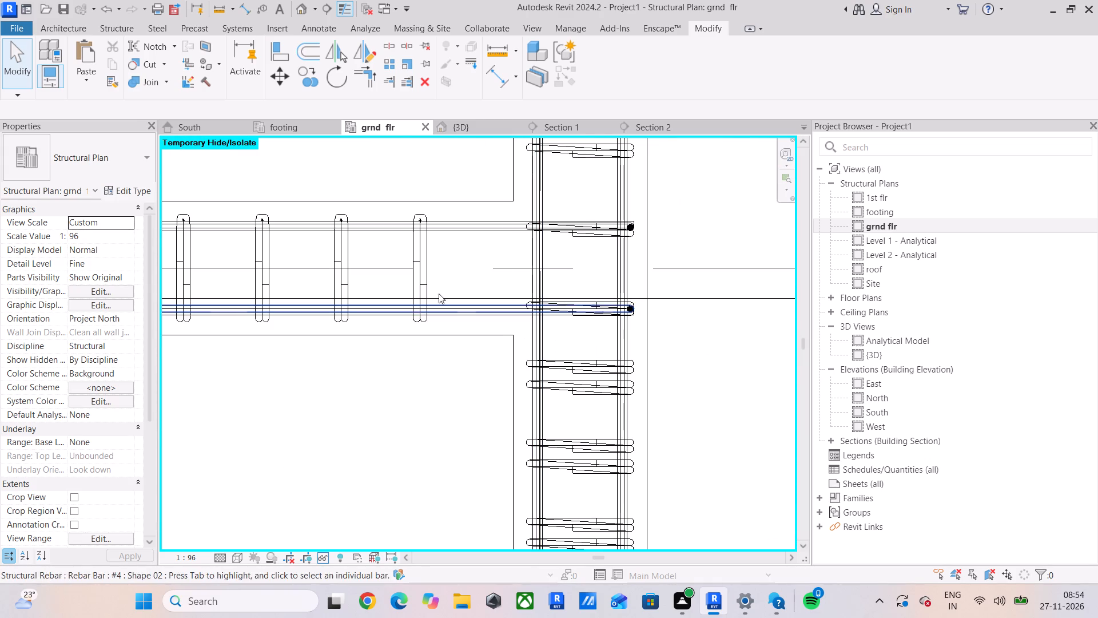
Copy the last stirrup of the grid 5 beam 150 mm towards its junction with the crossing beam.
{"action": "left_click", "coordinate": [421, 268]}
{"action": "scroll", "coordinate": [423, 279], "scroll_direction": "down", "scroll_amount": 3}
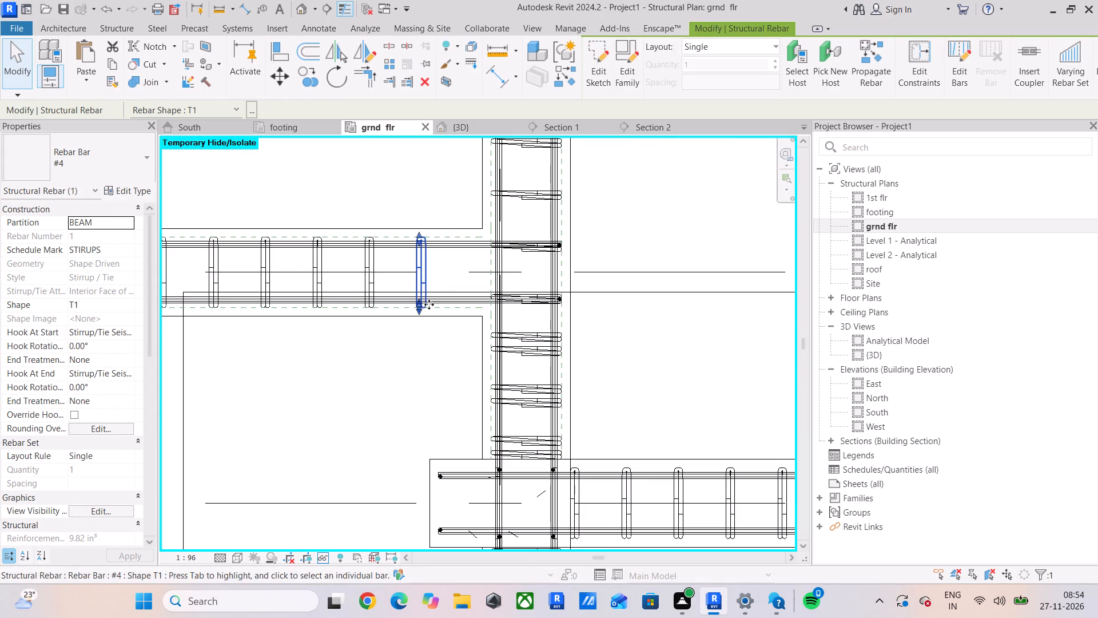
{"action": "left_click", "coordinate": [309, 76]}
{"action": "scroll", "coordinate": [372, 275], "scroll_direction": "up", "scroll_amount": 4}
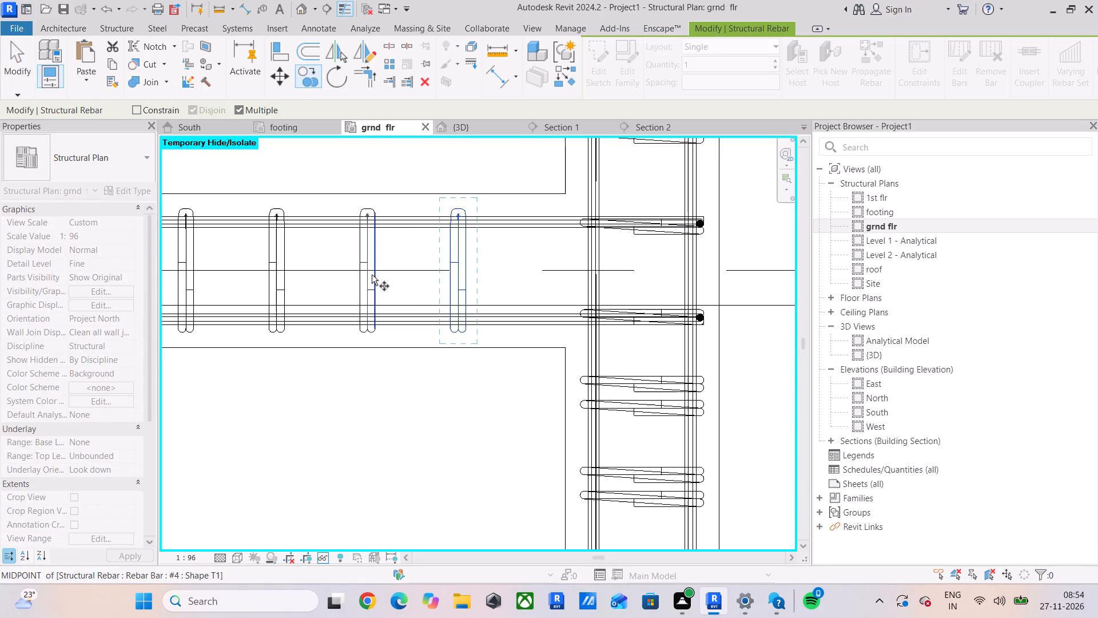
{"action": "left_click", "coordinate": [357, 272]}
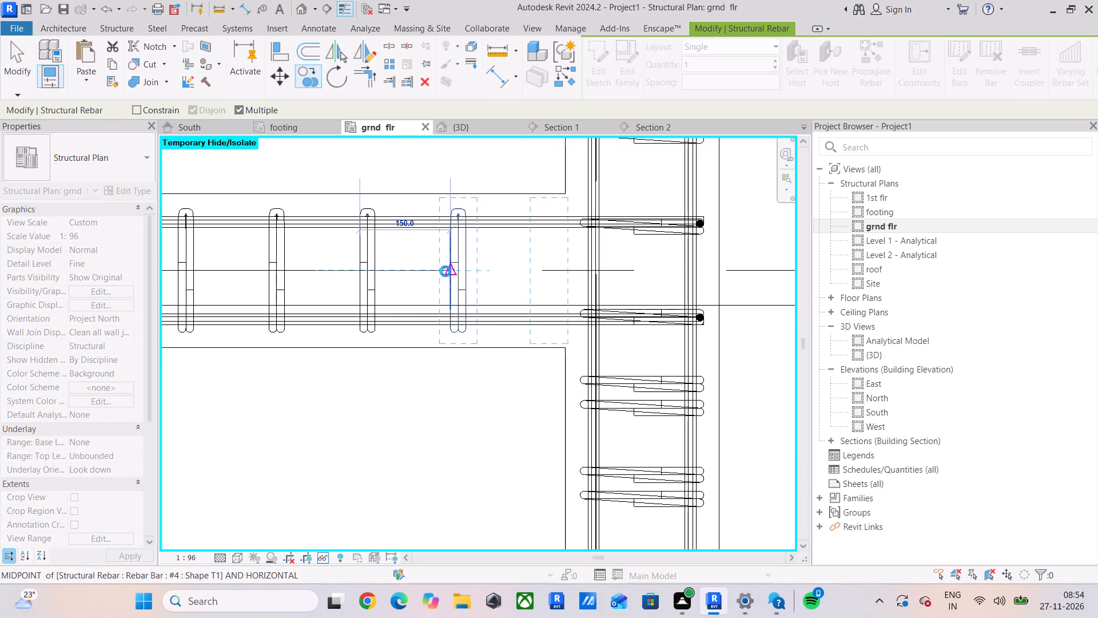
{"action": "left_click", "coordinate": [445, 271]}
{"action": "key", "text": "Escape"}
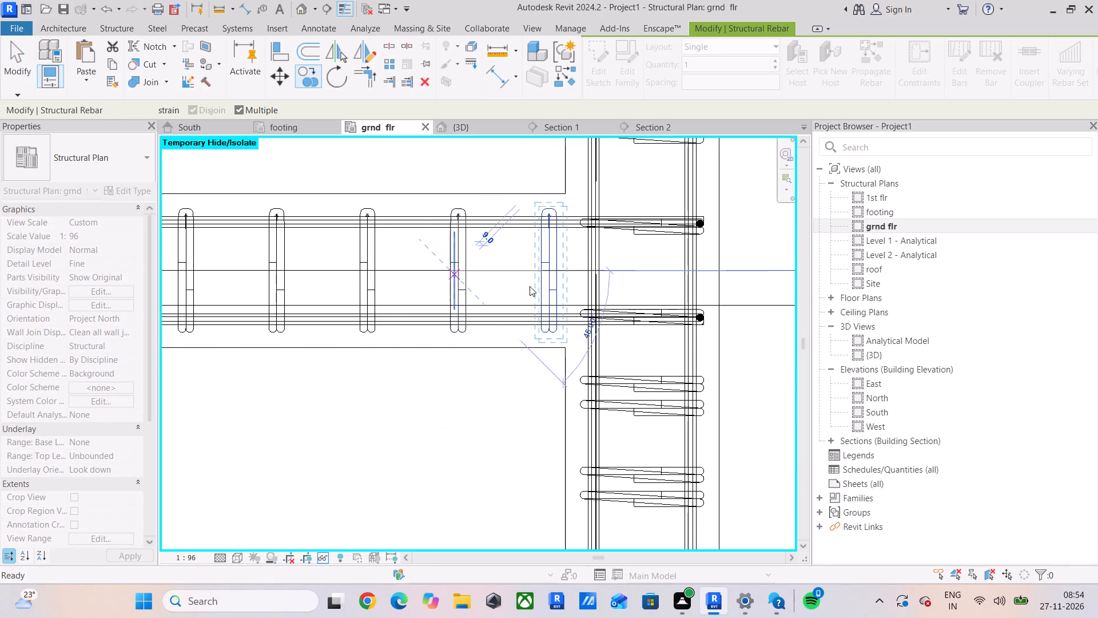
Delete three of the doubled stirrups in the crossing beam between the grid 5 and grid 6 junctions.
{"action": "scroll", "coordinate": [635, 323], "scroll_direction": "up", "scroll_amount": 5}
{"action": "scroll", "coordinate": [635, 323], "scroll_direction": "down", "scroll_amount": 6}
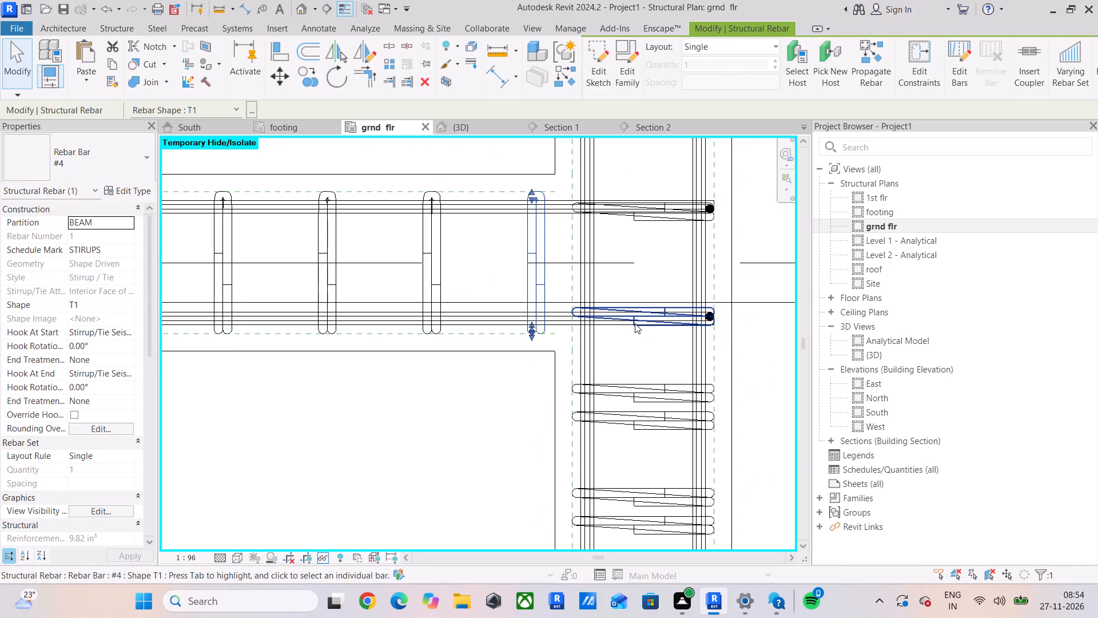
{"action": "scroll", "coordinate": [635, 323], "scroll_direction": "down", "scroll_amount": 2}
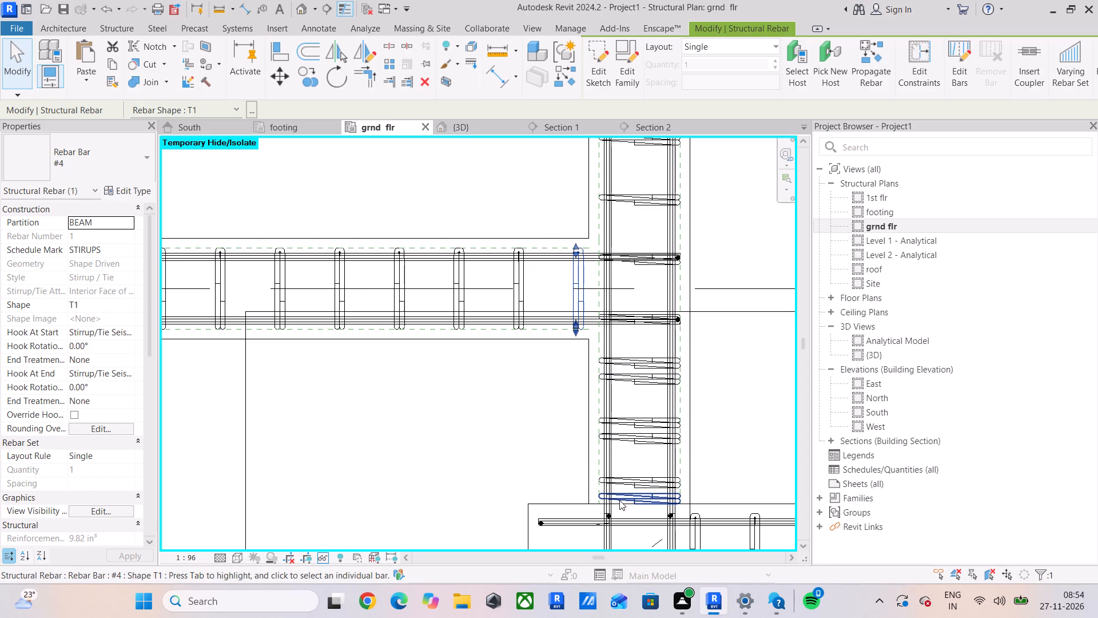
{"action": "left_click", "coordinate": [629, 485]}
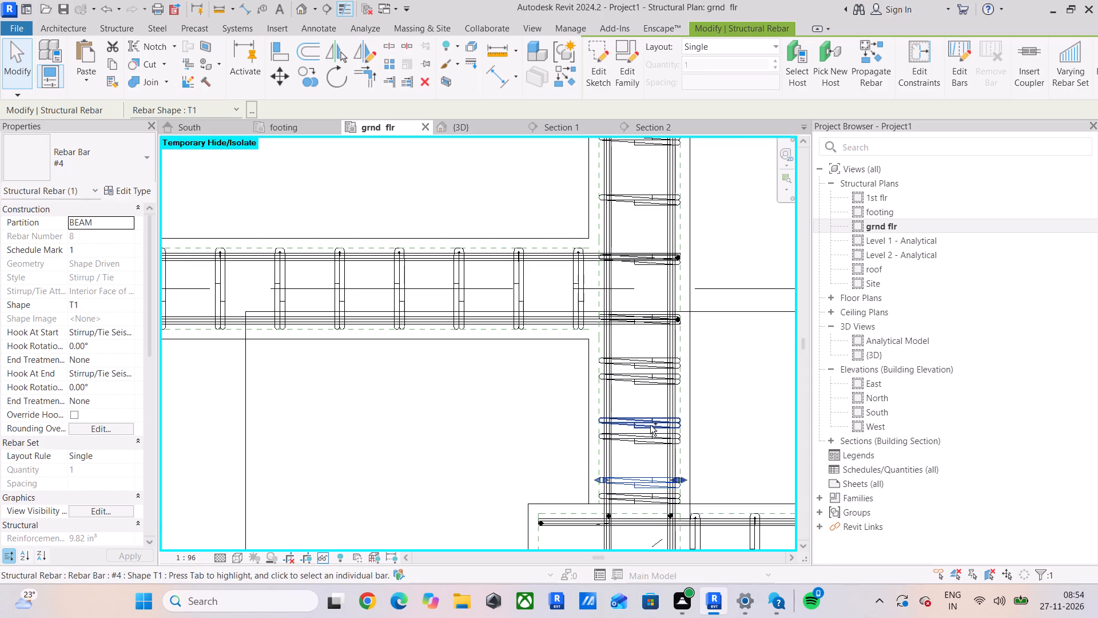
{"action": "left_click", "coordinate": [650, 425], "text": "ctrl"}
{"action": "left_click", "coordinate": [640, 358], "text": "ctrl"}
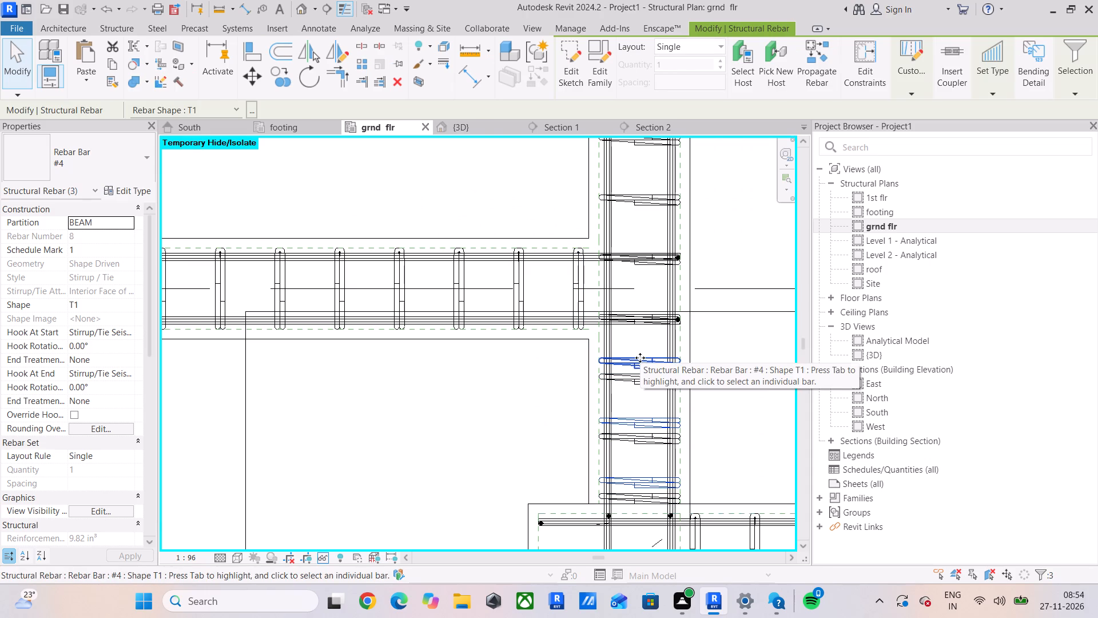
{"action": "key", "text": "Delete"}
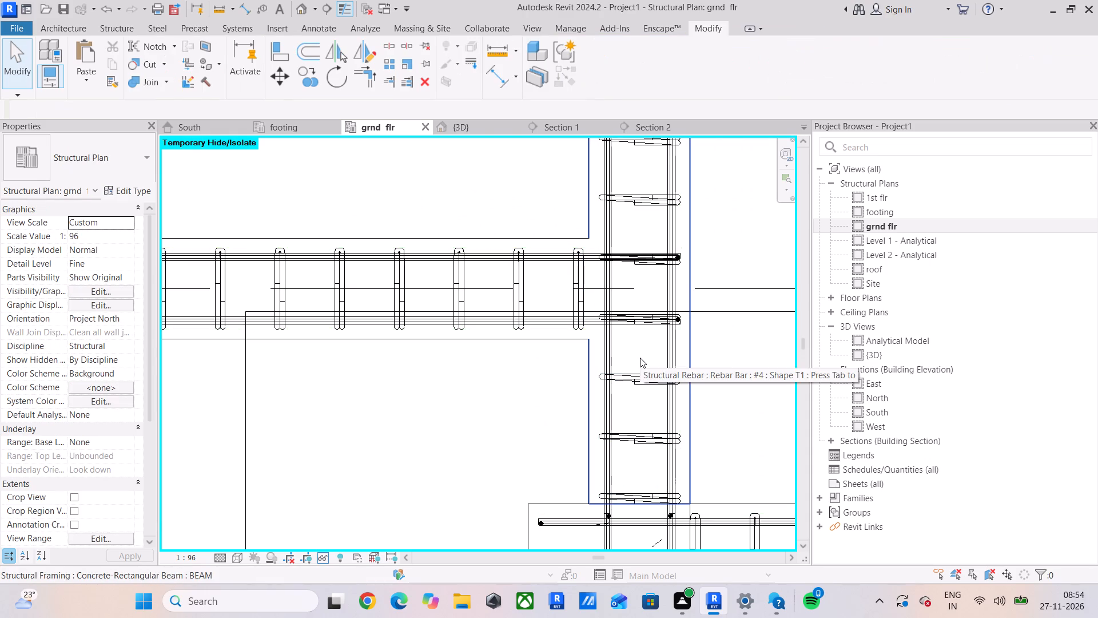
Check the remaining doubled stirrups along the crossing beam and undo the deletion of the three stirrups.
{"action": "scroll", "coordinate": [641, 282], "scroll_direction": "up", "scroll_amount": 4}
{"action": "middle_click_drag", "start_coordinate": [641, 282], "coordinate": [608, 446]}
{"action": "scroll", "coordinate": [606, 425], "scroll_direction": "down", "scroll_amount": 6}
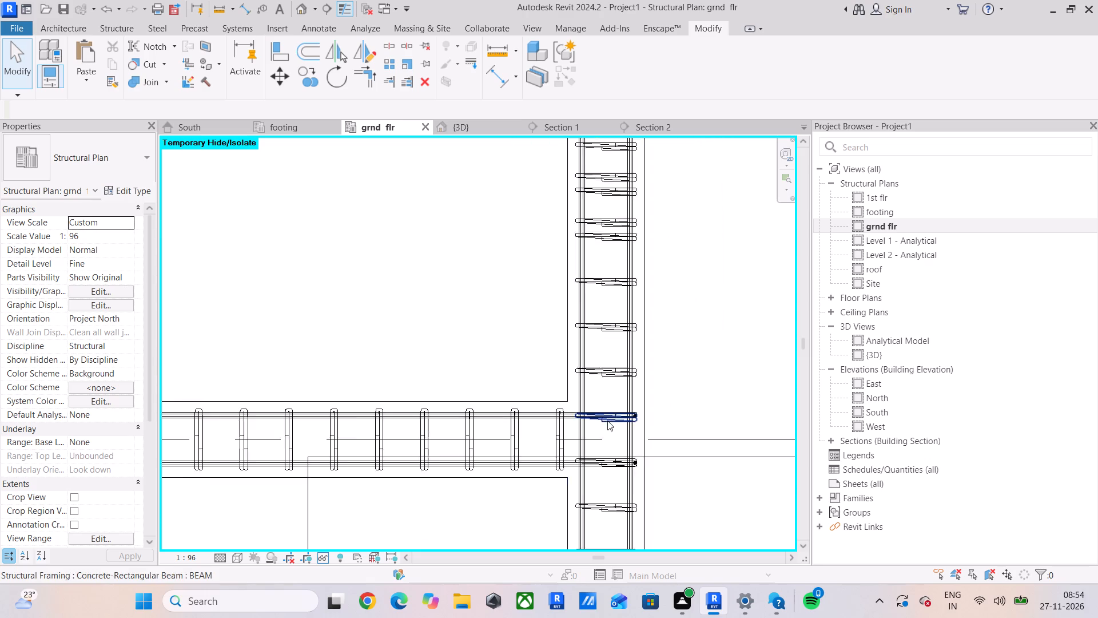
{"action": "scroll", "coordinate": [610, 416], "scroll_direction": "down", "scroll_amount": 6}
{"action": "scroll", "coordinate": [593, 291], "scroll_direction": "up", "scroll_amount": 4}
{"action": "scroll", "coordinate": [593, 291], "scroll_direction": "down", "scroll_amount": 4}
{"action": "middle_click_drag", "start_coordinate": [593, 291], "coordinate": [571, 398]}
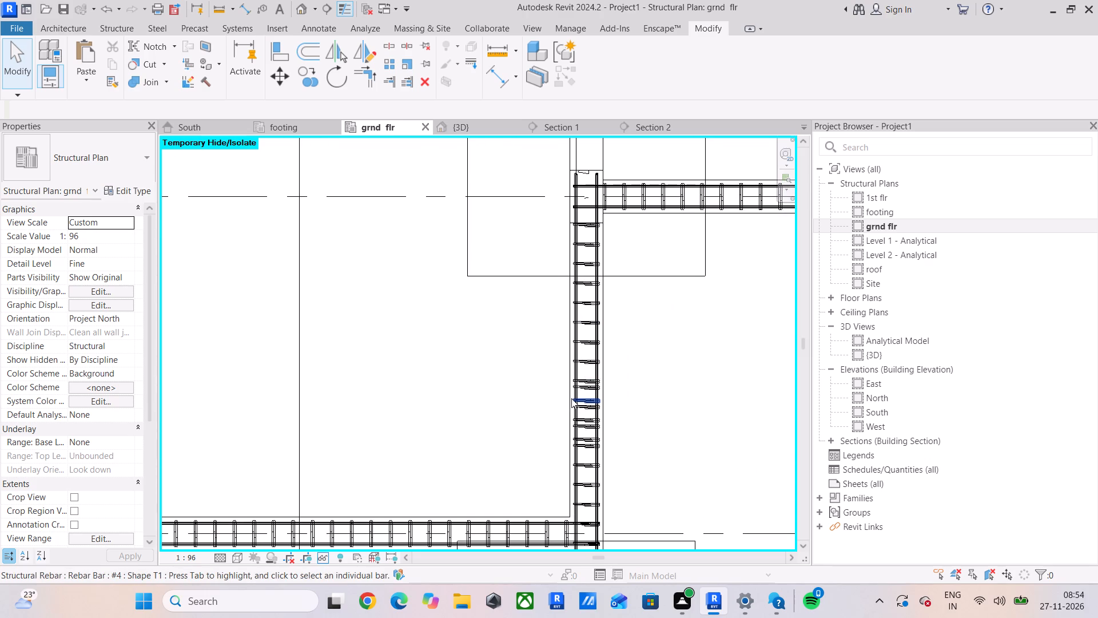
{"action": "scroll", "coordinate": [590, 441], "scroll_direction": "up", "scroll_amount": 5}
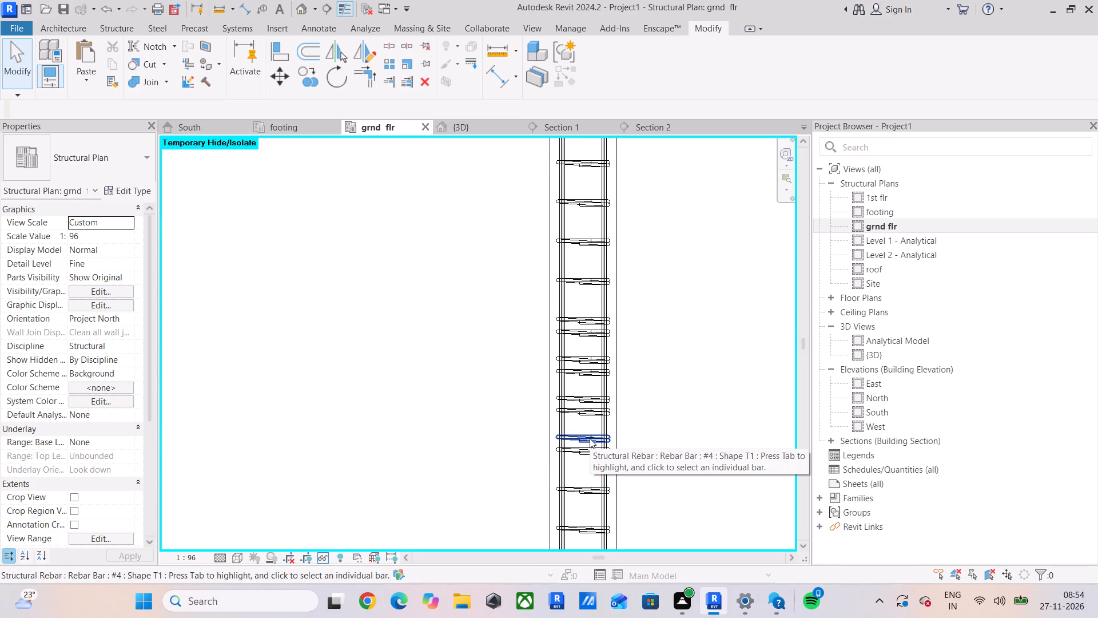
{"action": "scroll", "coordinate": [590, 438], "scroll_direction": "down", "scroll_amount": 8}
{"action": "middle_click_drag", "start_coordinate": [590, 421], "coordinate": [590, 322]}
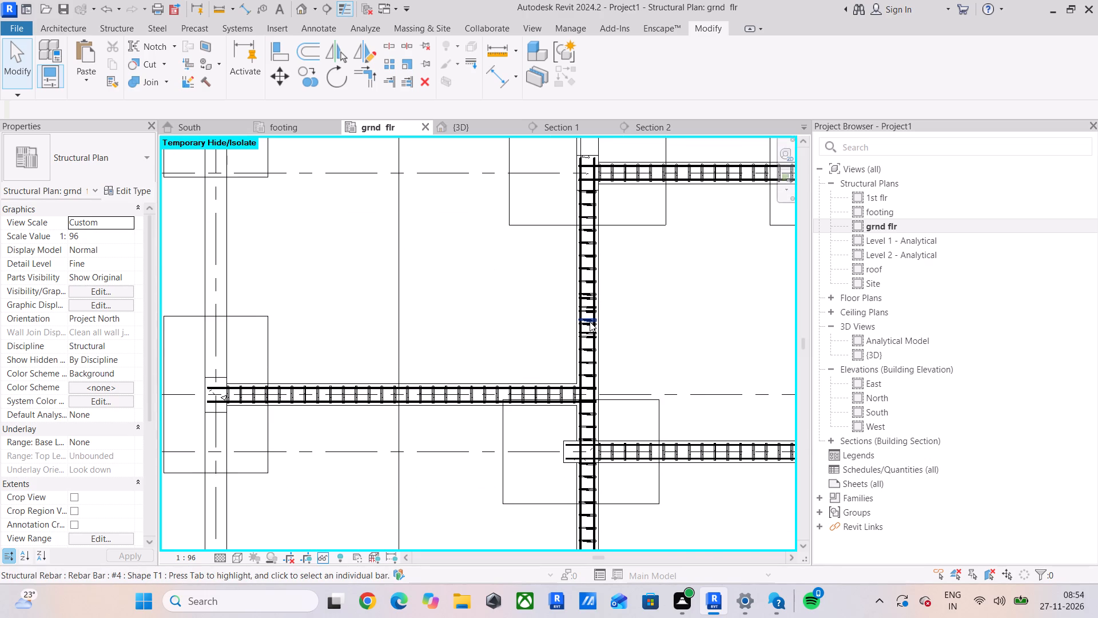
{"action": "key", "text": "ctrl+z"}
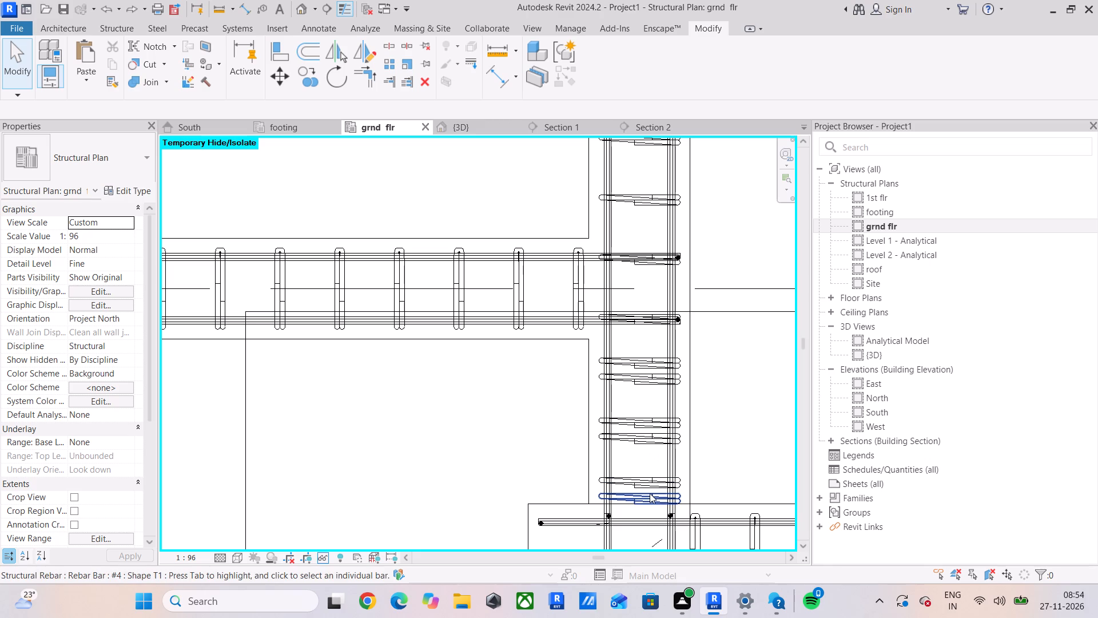
Select all instances of the #4 rebar type visible in the grnd flr plan.
{"action": "right_click", "coordinate": [650, 494]}
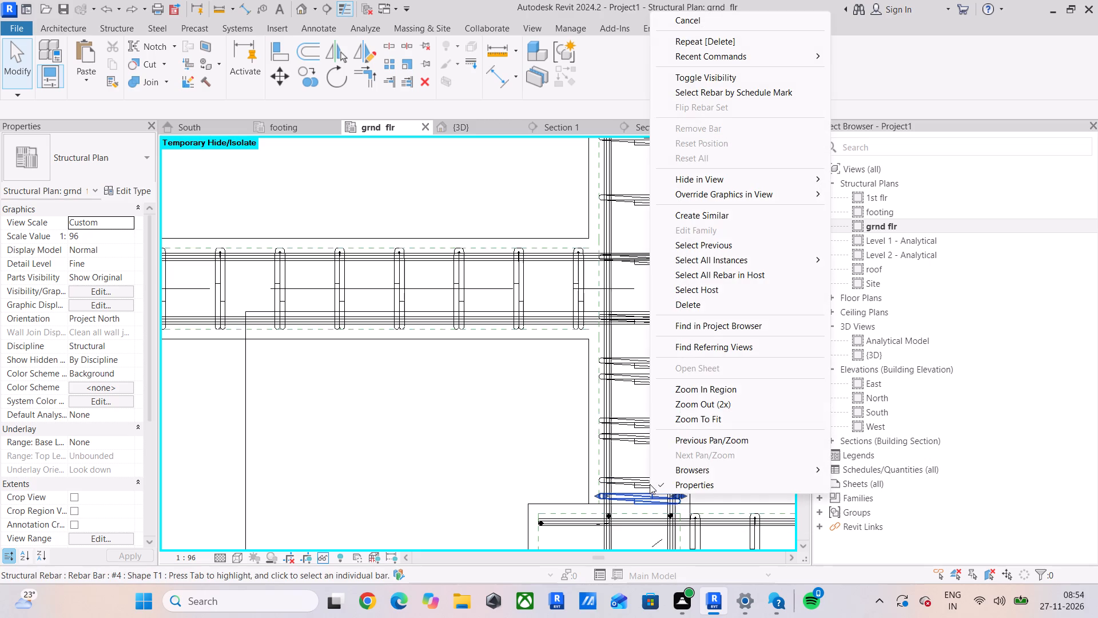
{"action": "left_click", "coordinate": [731, 260]}
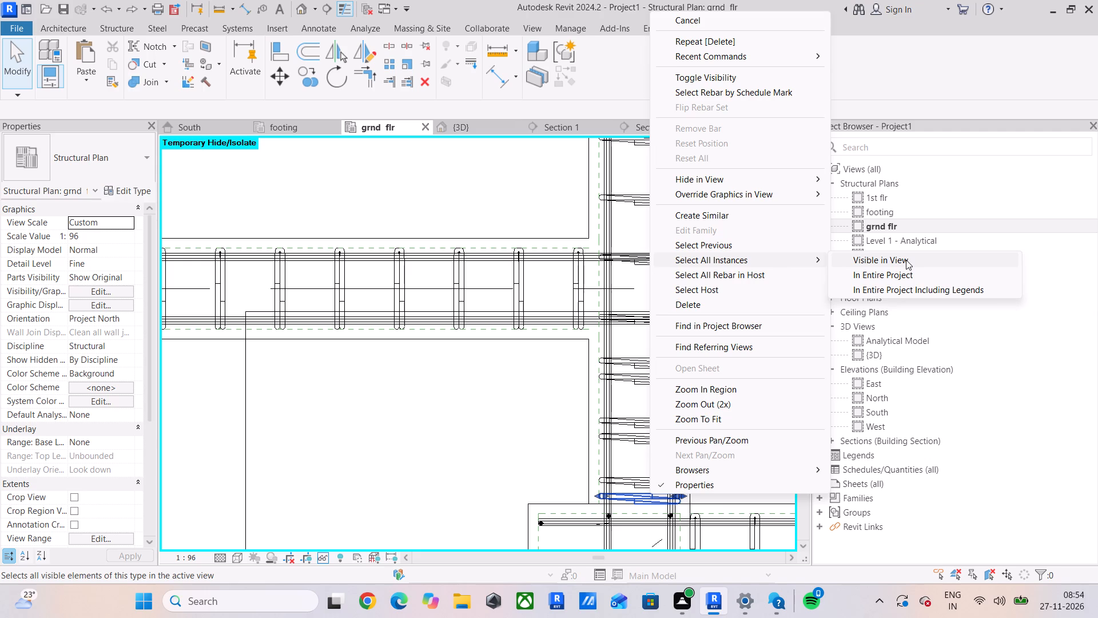
{"action": "left_click", "coordinate": [906, 260]}
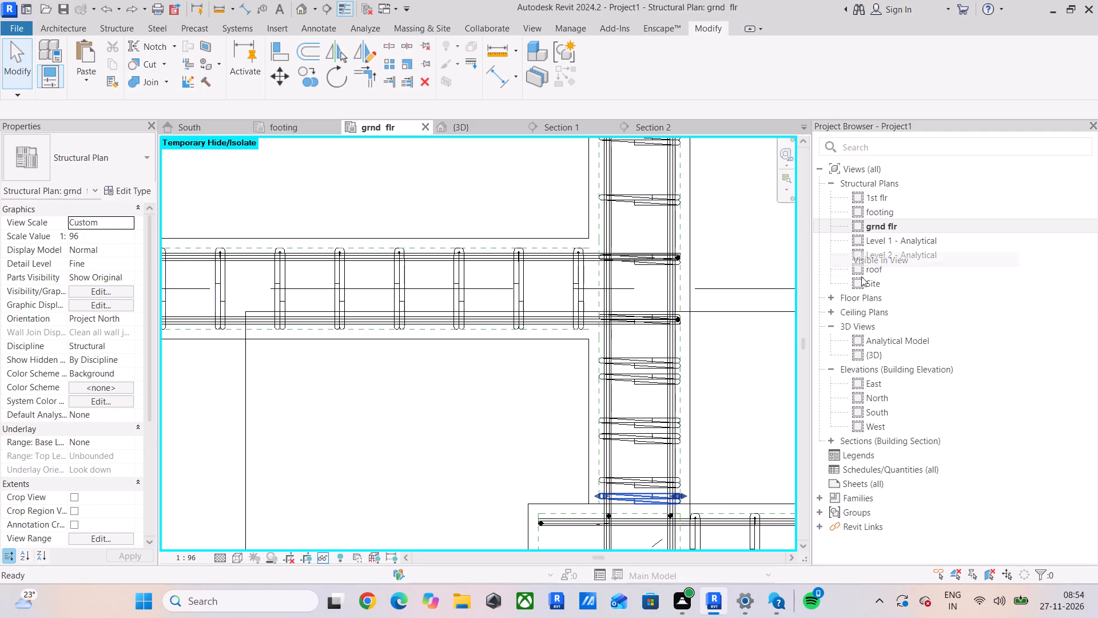
Remove the rebar along the grid 5 beam from the selection, including the stirrup nearest the junction.
{"action": "scroll", "coordinate": [580, 322], "scroll_direction": "down", "scroll_amount": 6}
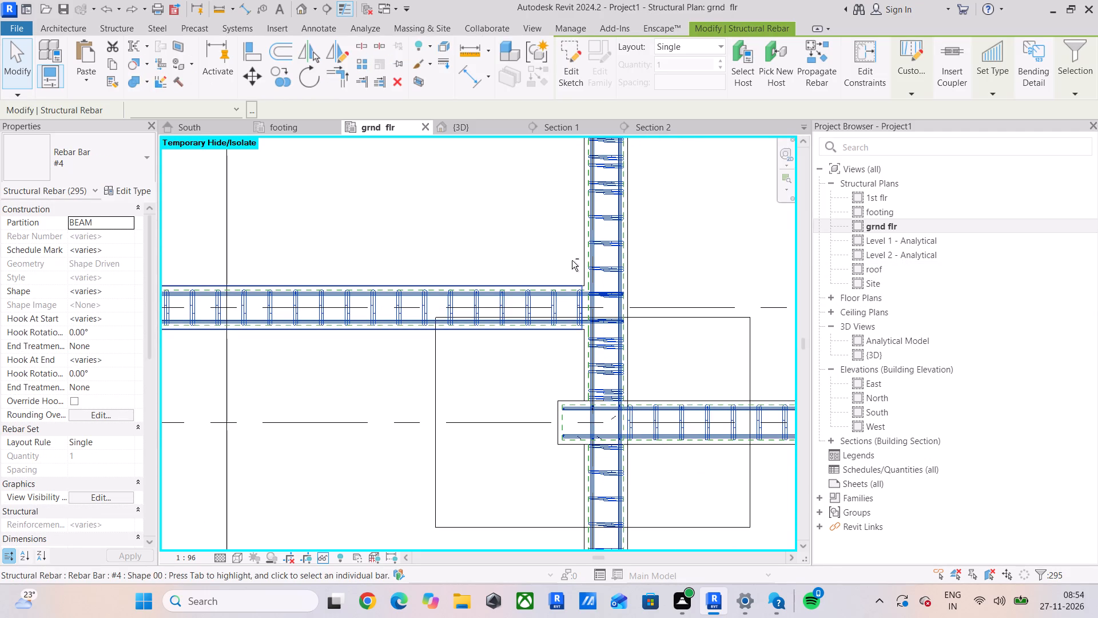
{"action": "left_click_drag", "start_coordinate": [570, 257], "coordinate": [173, 370], "text": "shift"}
{"action": "scroll", "coordinate": [578, 303], "scroll_direction": "up", "scroll_amount": 2}
{"action": "left_click", "coordinate": [580, 303], "text": "shift"}
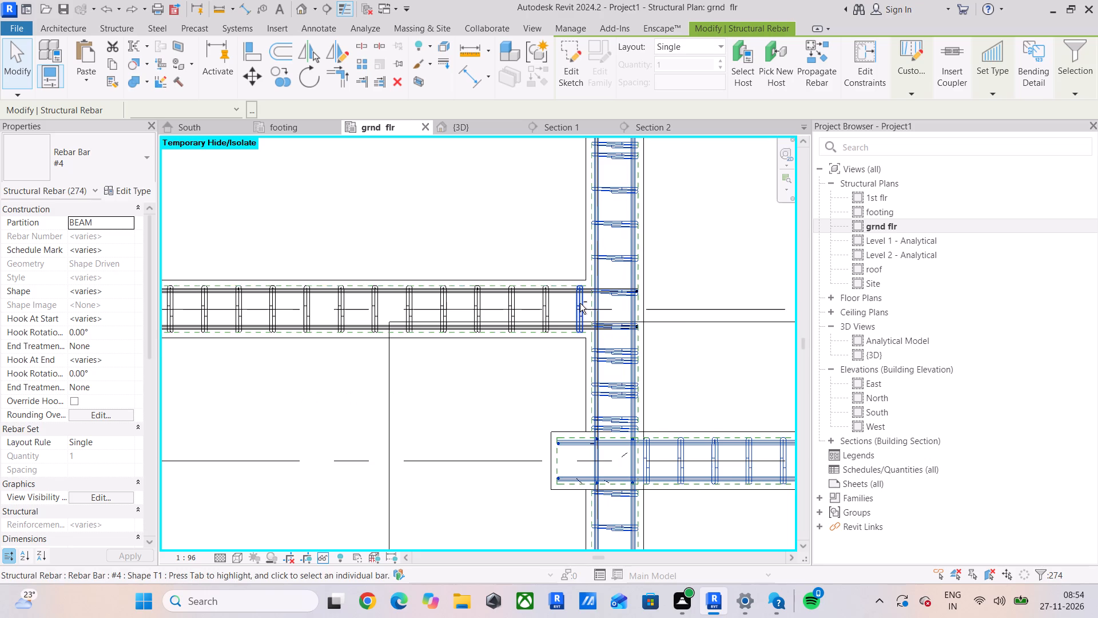
{"action": "scroll", "coordinate": [443, 339], "scroll_direction": "down", "scroll_amount": 8}
{"action": "middle_click_drag", "start_coordinate": [433, 348], "coordinate": [557, 334]}
{"action": "scroll", "coordinate": [698, 366], "scroll_direction": "down", "scroll_amount": 4}
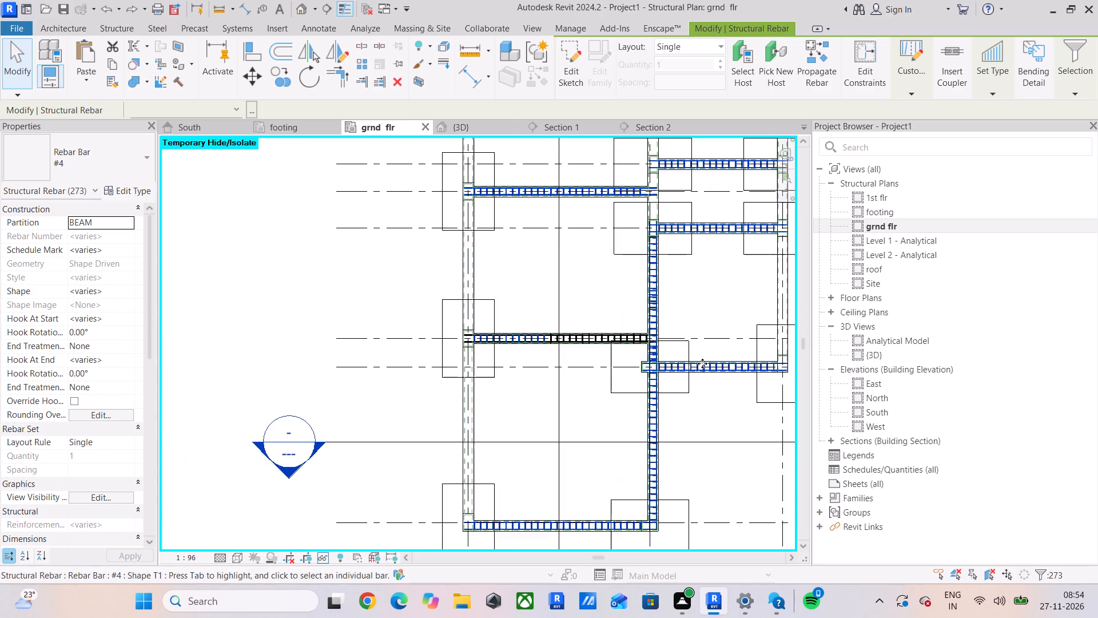
Remove from the selection the rebar in the beams on grids 2, 3, 4, 6 and 7 and the crossing beam between grids 6 and 7.
{"action": "middle_click_drag", "start_coordinate": [702, 363], "coordinate": [468, 362]}
{"action": "left_click_drag", "start_coordinate": [620, 391], "coordinate": [394, 441], "text": "shift"}
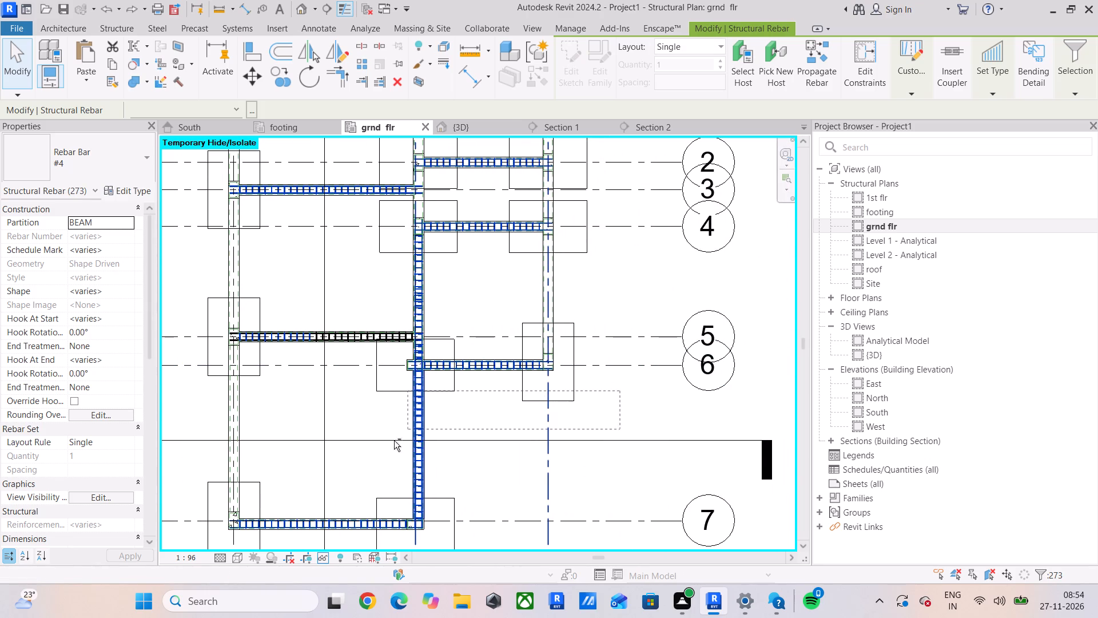
{"action": "left_click_drag", "start_coordinate": [394, 441], "coordinate": [190, 535], "text": "shift"}
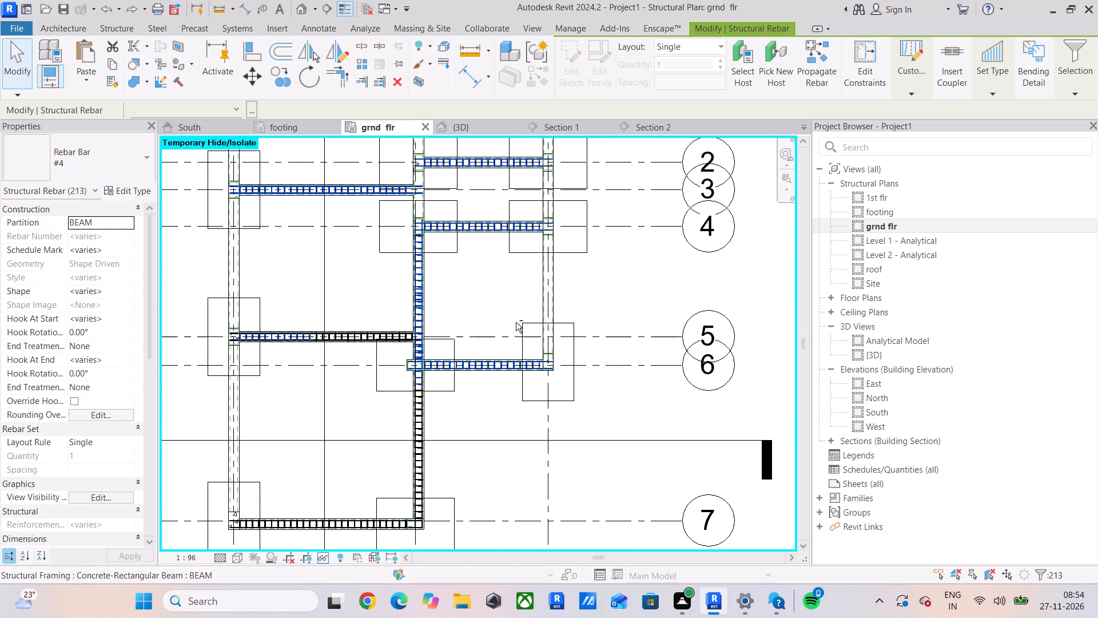
{"action": "left_click_drag", "start_coordinate": [515, 319], "coordinate": [437, 407], "text": "shift"}
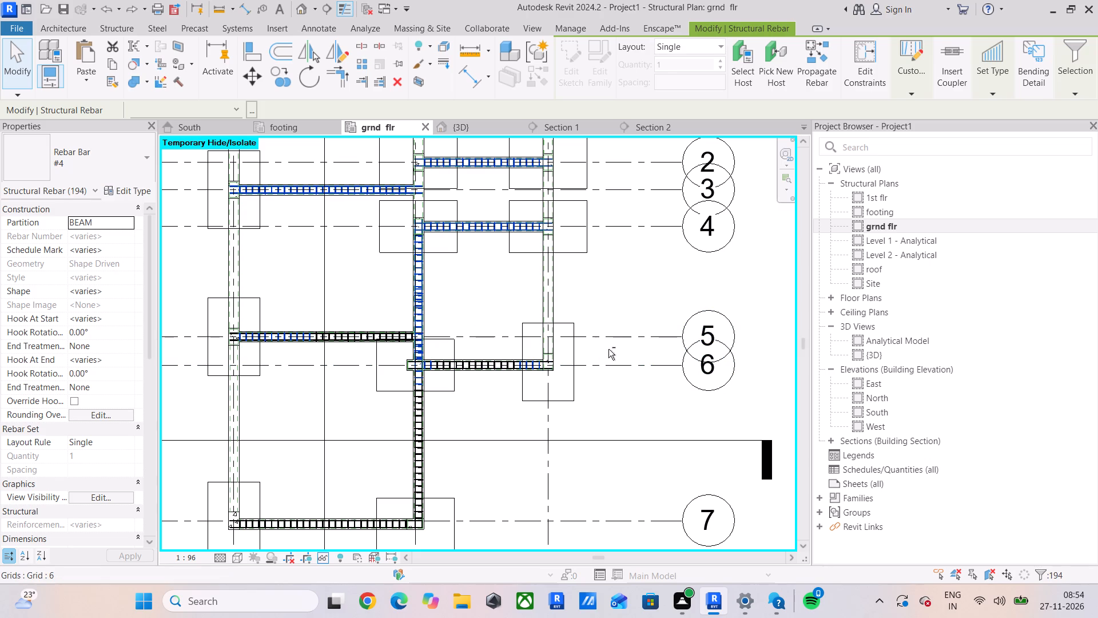
{"action": "left_click_drag", "start_coordinate": [608, 348], "coordinate": [450, 403], "text": "shift"}
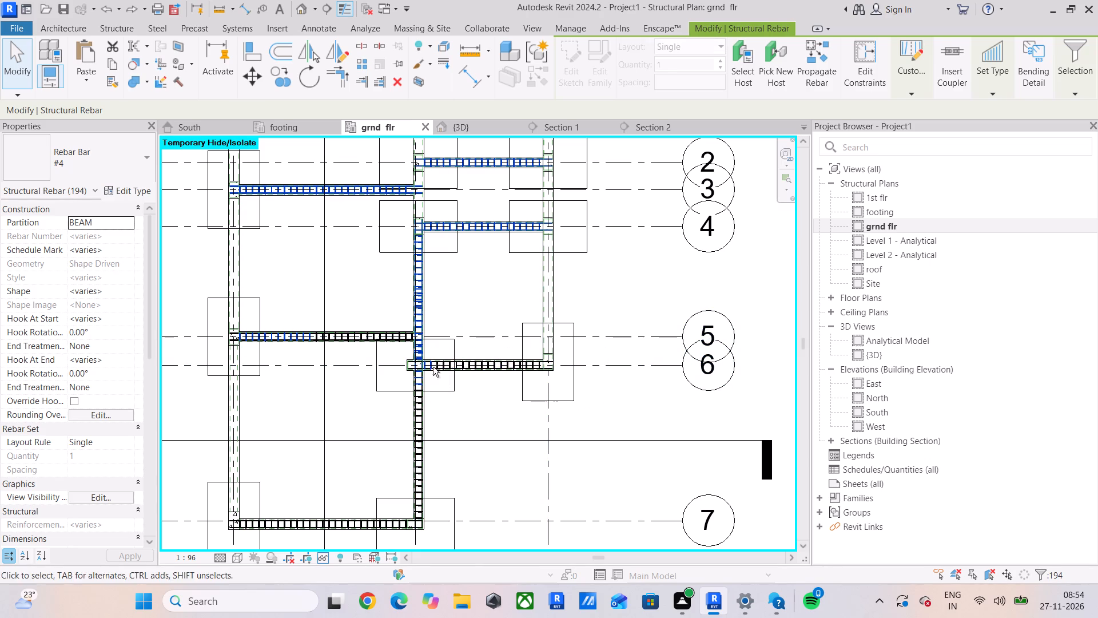
{"action": "left_click_drag", "start_coordinate": [612, 209], "coordinate": [437, 233], "text": "shift"}
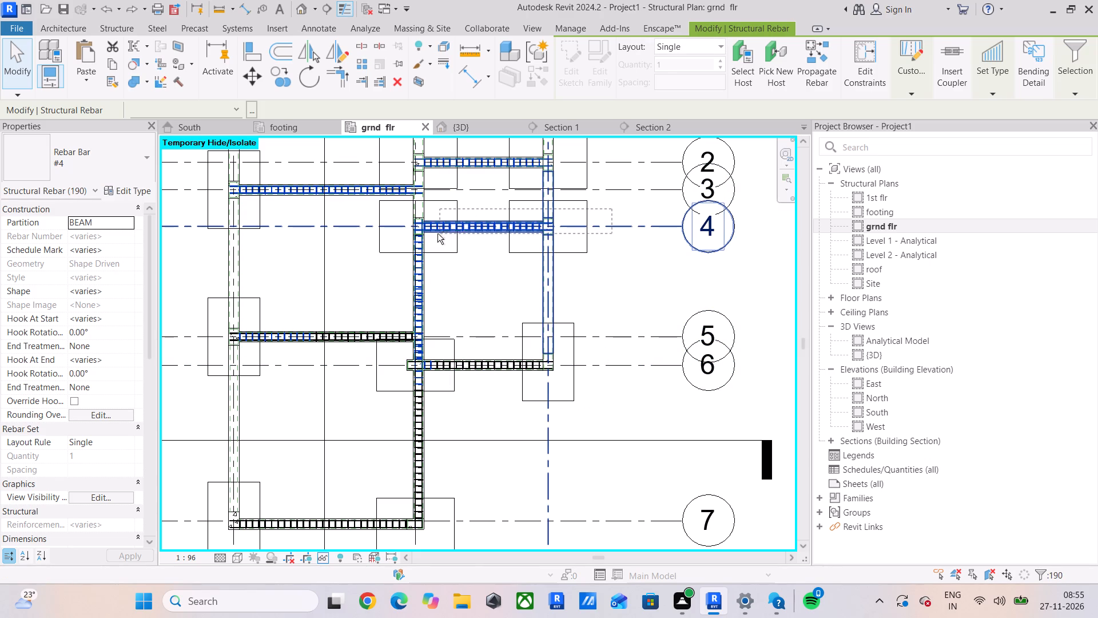
{"action": "left_click_drag", "start_coordinate": [437, 233], "coordinate": [427, 257], "text": "shift"}
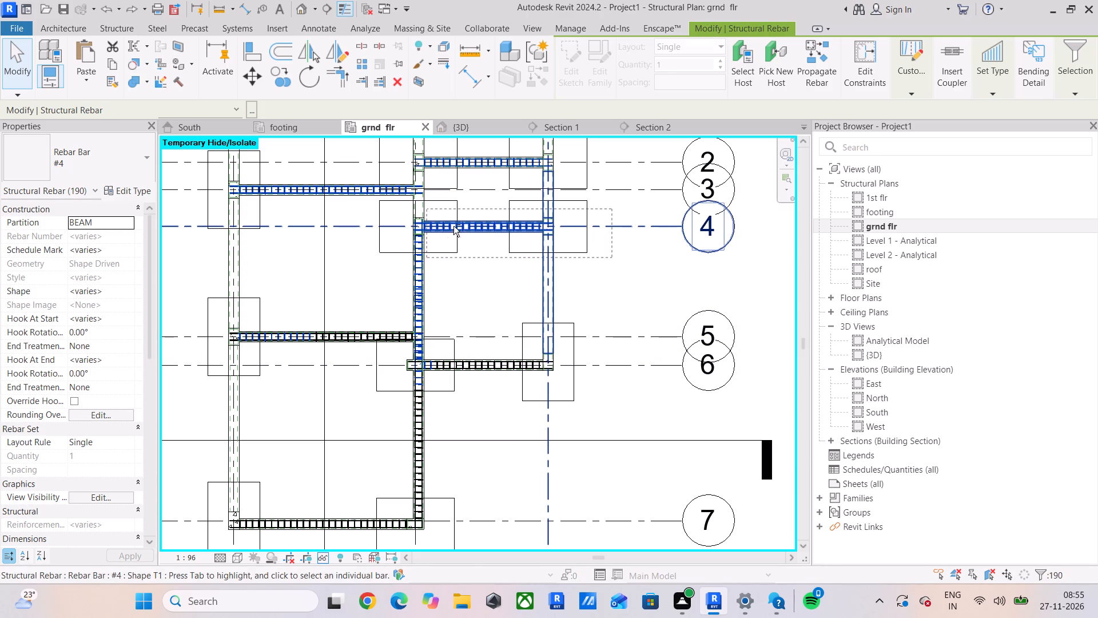
{"action": "left_click_drag", "start_coordinate": [620, 144], "coordinate": [303, 191], "text": "shift"}
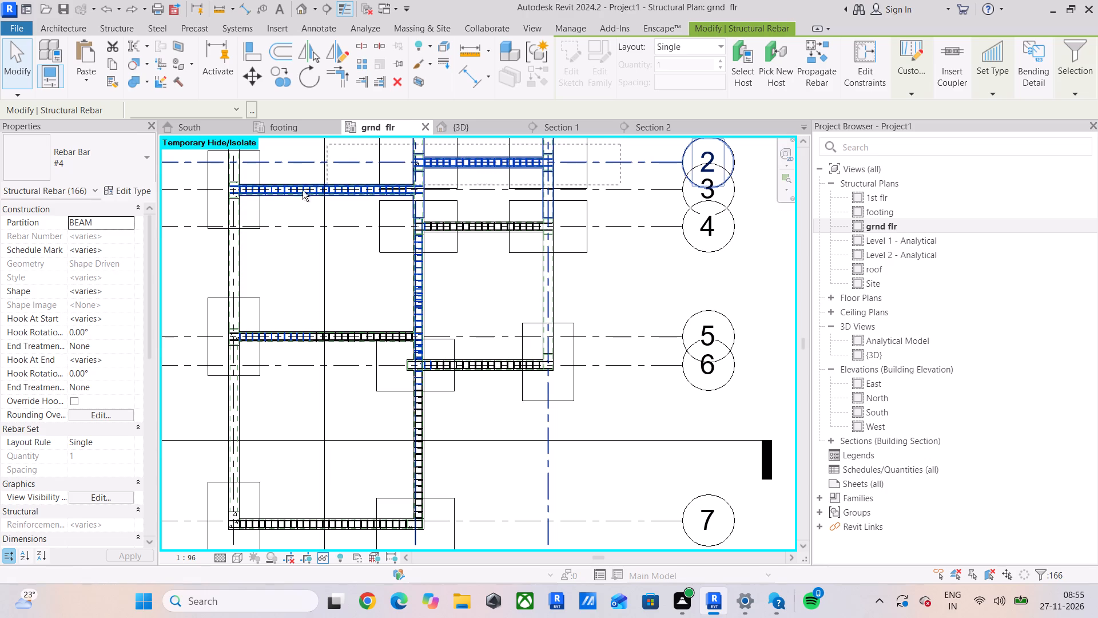
{"action": "left_click_drag", "start_coordinate": [303, 191], "coordinate": [198, 201], "text": "shift"}
Remove from the selection the stirrups around the grid 6 junction: one on the grid 5 side, two in the grid 6 beam, three toward grid 7.
{"action": "scroll", "coordinate": [447, 306], "scroll_direction": "up", "scroll_amount": 4}
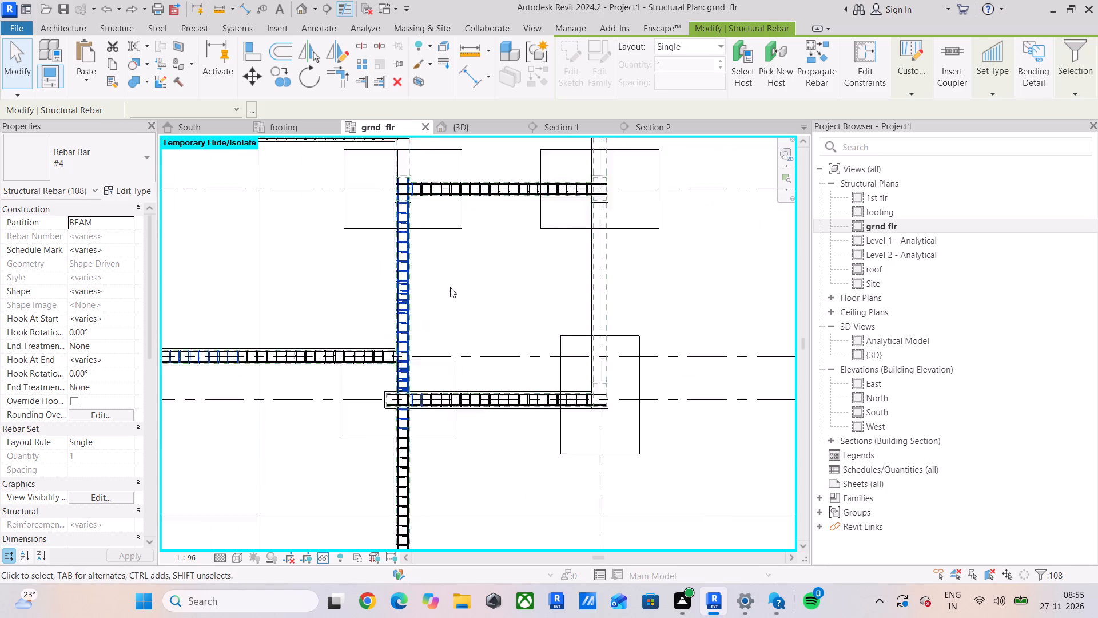
{"action": "scroll", "coordinate": [450, 287], "scroll_direction": "up", "scroll_amount": 1}
{"action": "scroll", "coordinate": [380, 308], "scroll_direction": "up", "scroll_amount": 5}
{"action": "middle_click_drag", "start_coordinate": [411, 454], "coordinate": [421, 195]}
{"action": "scroll", "coordinate": [412, 281], "scroll_direction": "up", "scroll_amount": 4}
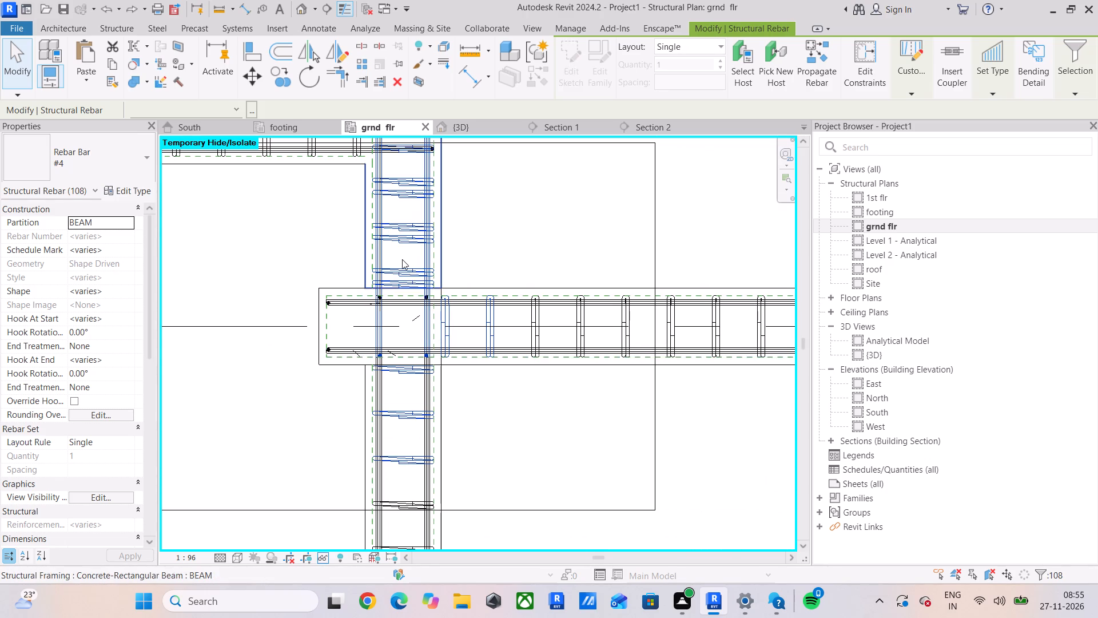
{"action": "left_click", "coordinate": [406, 269], "text": "shift"}
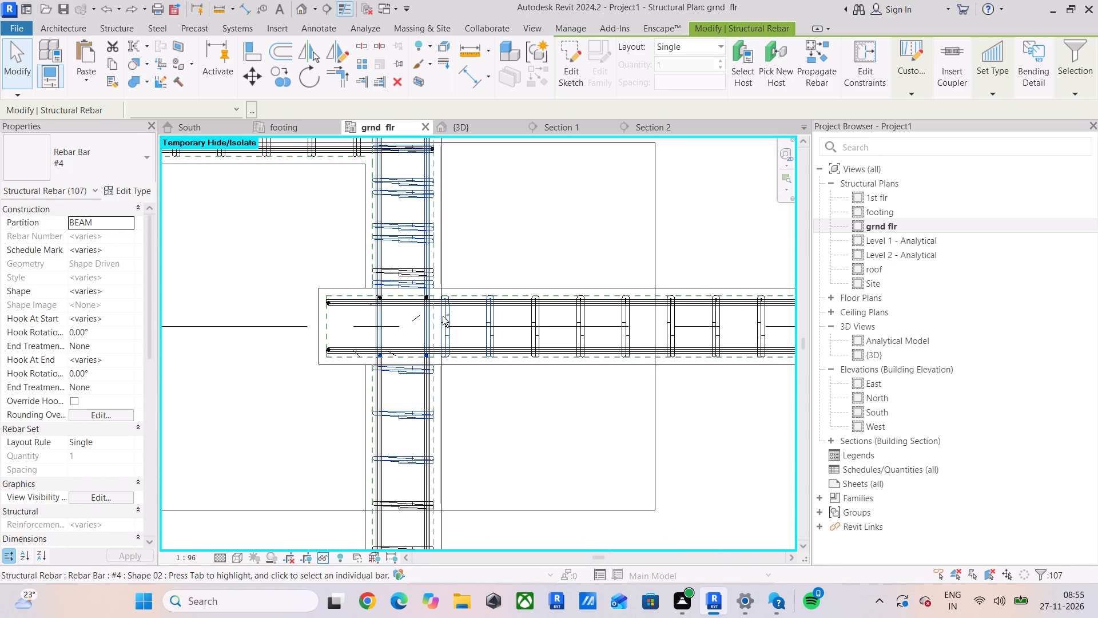
{"action": "left_click", "coordinate": [448, 315], "text": "shift"}
{"action": "left_click", "coordinate": [484, 319], "text": "shift"}
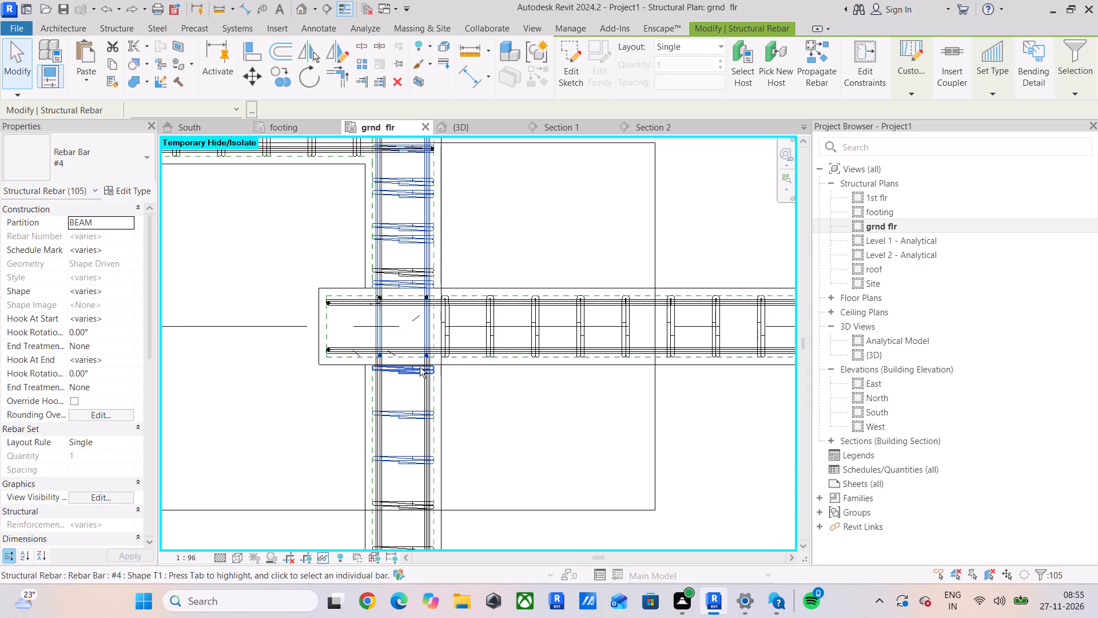
{"action": "left_click", "coordinate": [404, 367], "text": "shift"}
{"action": "left_click", "coordinate": [416, 412], "text": "shift"}
{"action": "left_click", "coordinate": [404, 457], "text": "shift"}
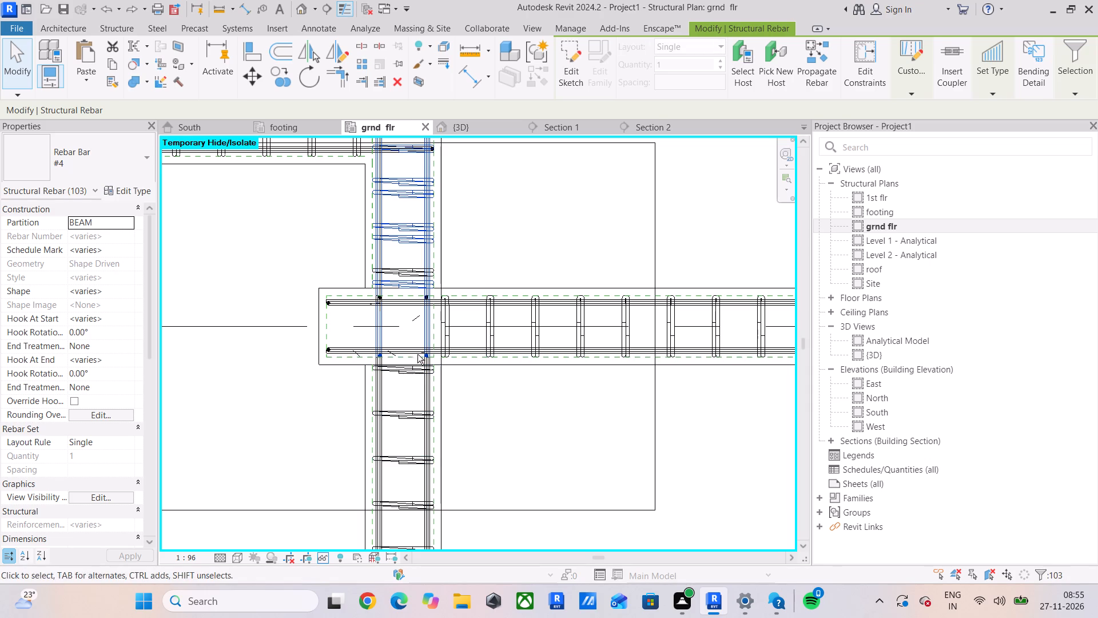
Remove the crossing beam's longitudinal bars from the selection and delete the stirrups still selected.
{"action": "scroll", "coordinate": [398, 252], "scroll_direction": "up", "scroll_amount": 5}
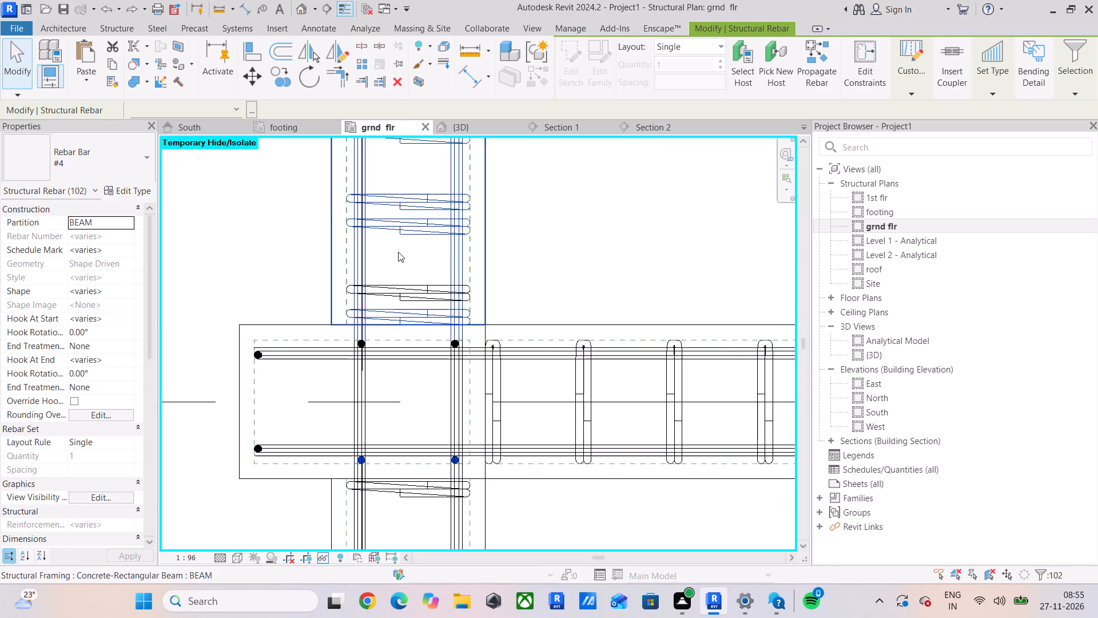
{"action": "left_click_drag", "start_coordinate": [526, 252], "coordinate": [301, 260], "text": "shift"}
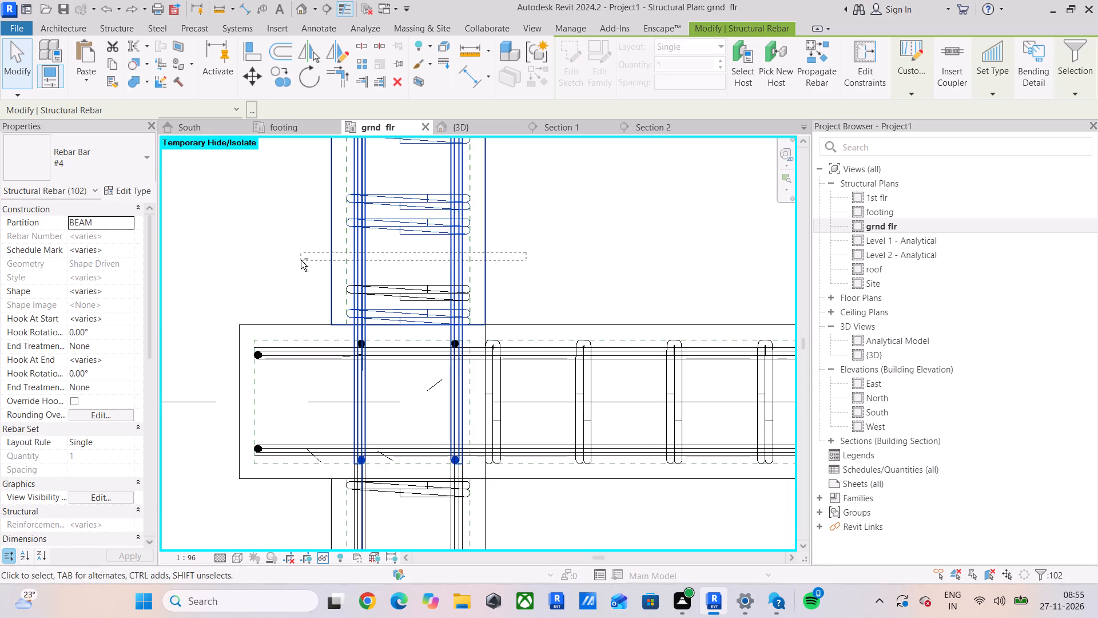
{"action": "middle_click_drag", "start_coordinate": [409, 227], "coordinate": [413, 355]}
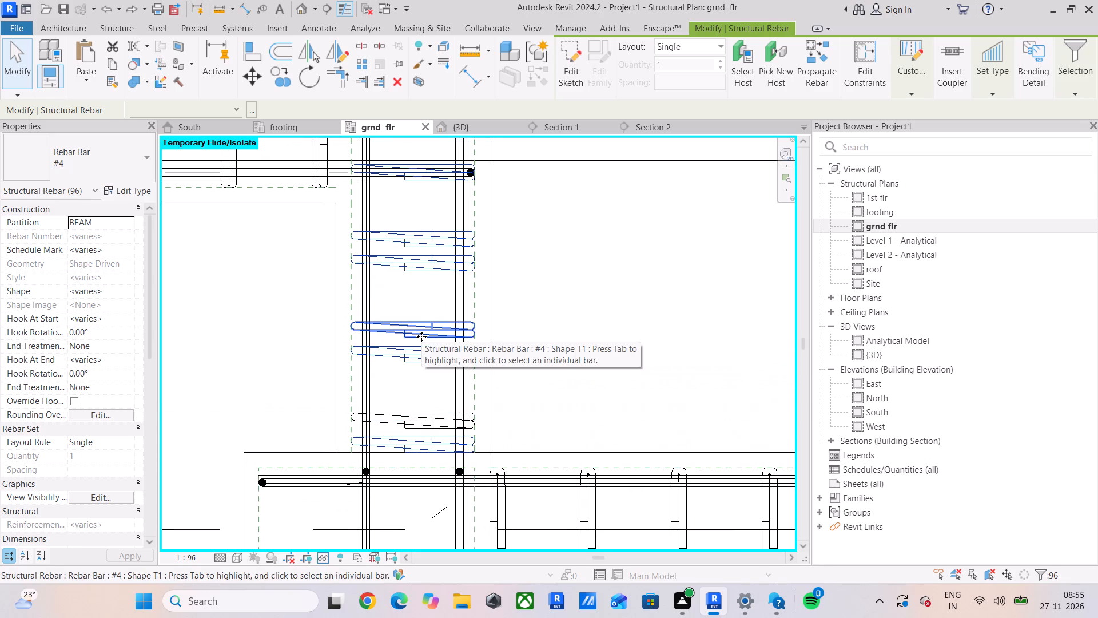
{"action": "key", "text": "Delete"}
Copy the remaining stirrup beside the grid 6 junction 150 mm along the crossing beam toward grid 5.
{"action": "scroll", "coordinate": [421, 336], "scroll_direction": "down", "scroll_amount": 10}
{"action": "middle_click_drag", "start_coordinate": [421, 336], "coordinate": [428, 391]}
{"action": "scroll", "coordinate": [421, 336], "scroll_direction": "down", "scroll_amount": 1}
{"action": "scroll", "coordinate": [431, 391], "scroll_direction": "down", "scroll_amount": 3}
{"action": "middle_click_drag", "start_coordinate": [505, 353], "coordinate": [512, 401]}
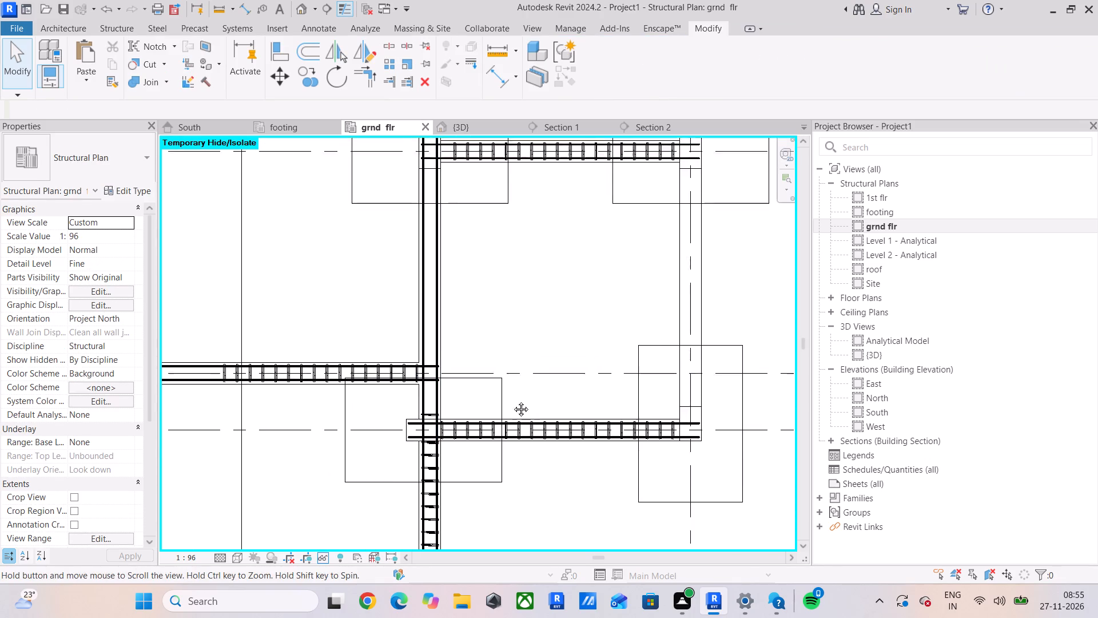
{"action": "middle_click_drag", "start_coordinate": [512, 401], "coordinate": [514, 446]}
{"action": "scroll", "coordinate": [440, 213], "scroll_direction": "up", "scroll_amount": 6}
{"action": "scroll", "coordinate": [440, 213], "scroll_direction": "down", "scroll_amount": 6}
{"action": "middle_click_drag", "start_coordinate": [445, 222], "coordinate": [448, 228]}
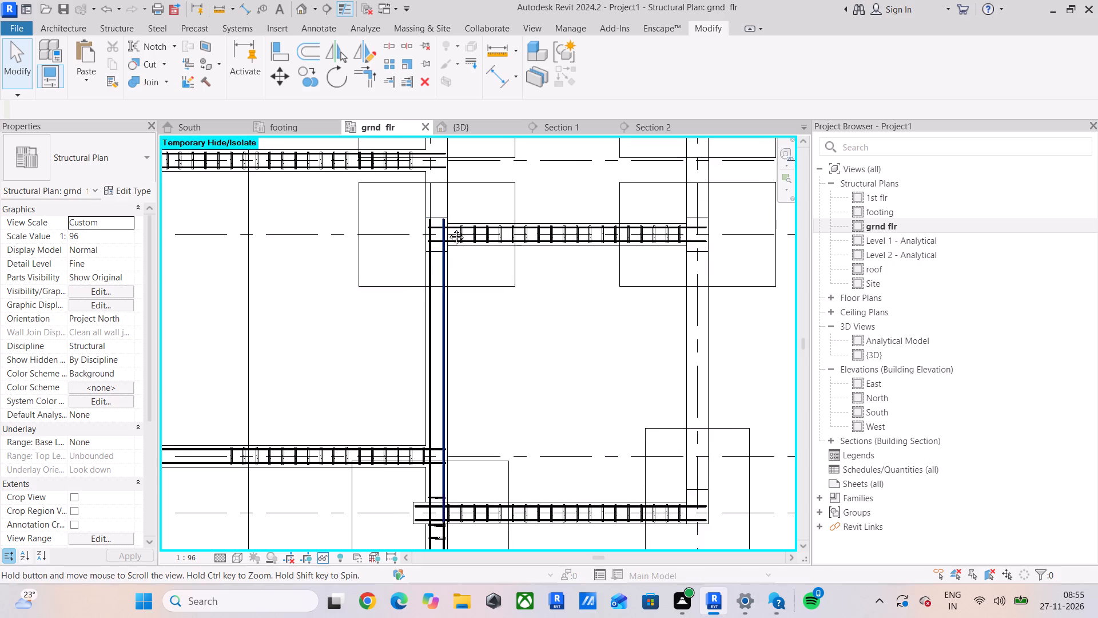
{"action": "middle_click_drag", "start_coordinate": [448, 228], "coordinate": [462, 137]}
{"action": "scroll", "coordinate": [466, 418], "scroll_direction": "up", "scroll_amount": 14}
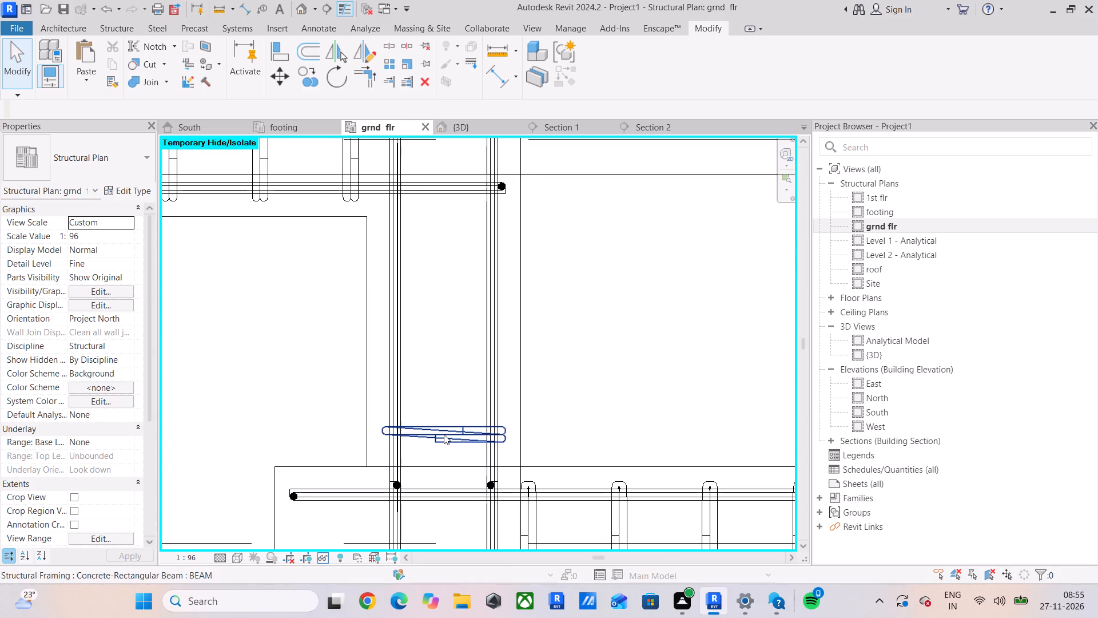
{"action": "left_click", "coordinate": [444, 434]}
{"action": "left_click", "coordinate": [297, 76]}
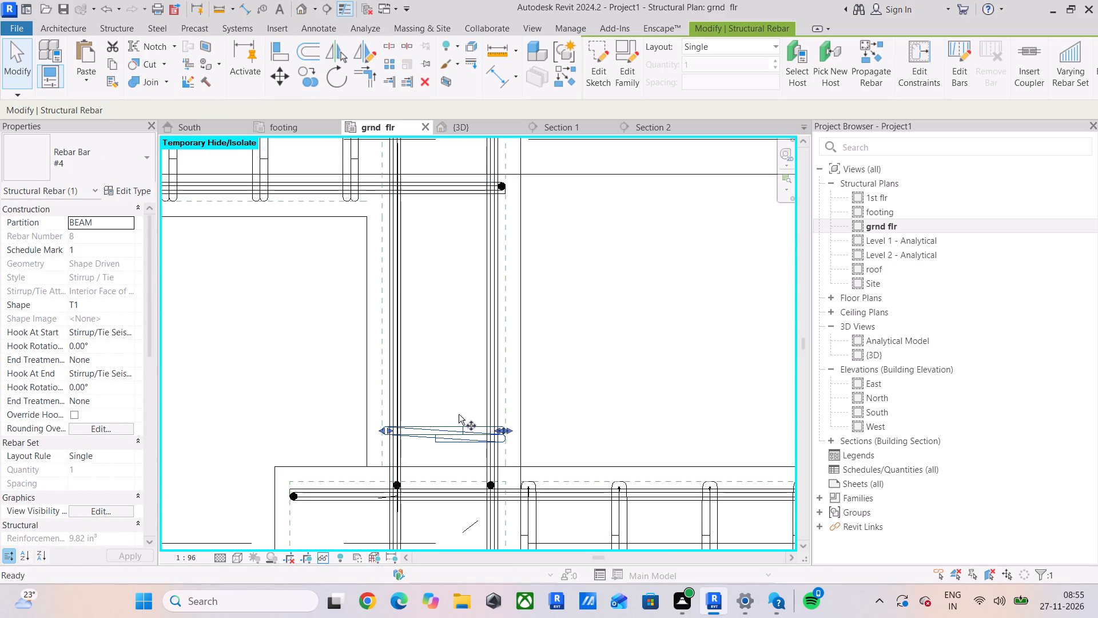
{"action": "scroll", "coordinate": [488, 491], "scroll_direction": "up", "scroll_amount": 4}
{"action": "left_click", "coordinate": [412, 376]}
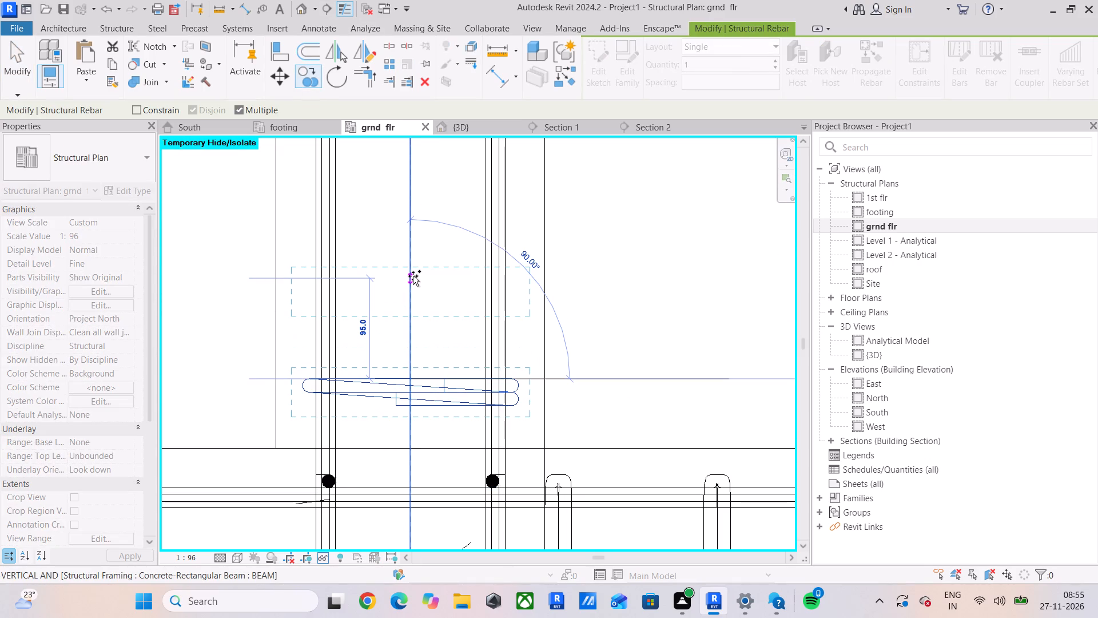
{"action": "type", "text": "150"}
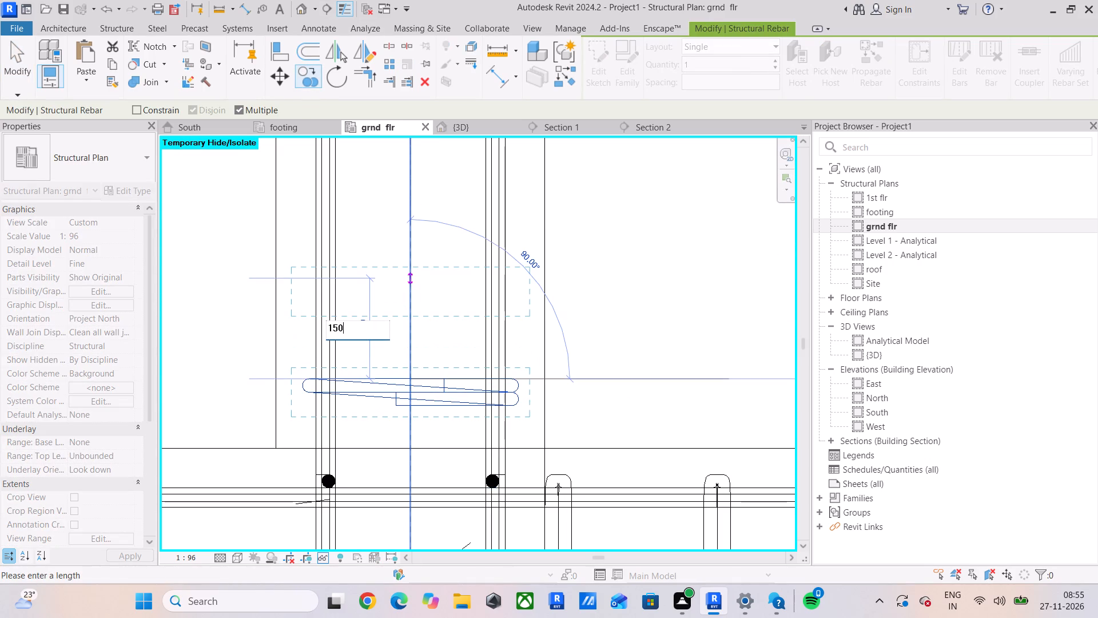
{"action": "key", "text": "Return"}
{"action": "key", "text": "Escape"}
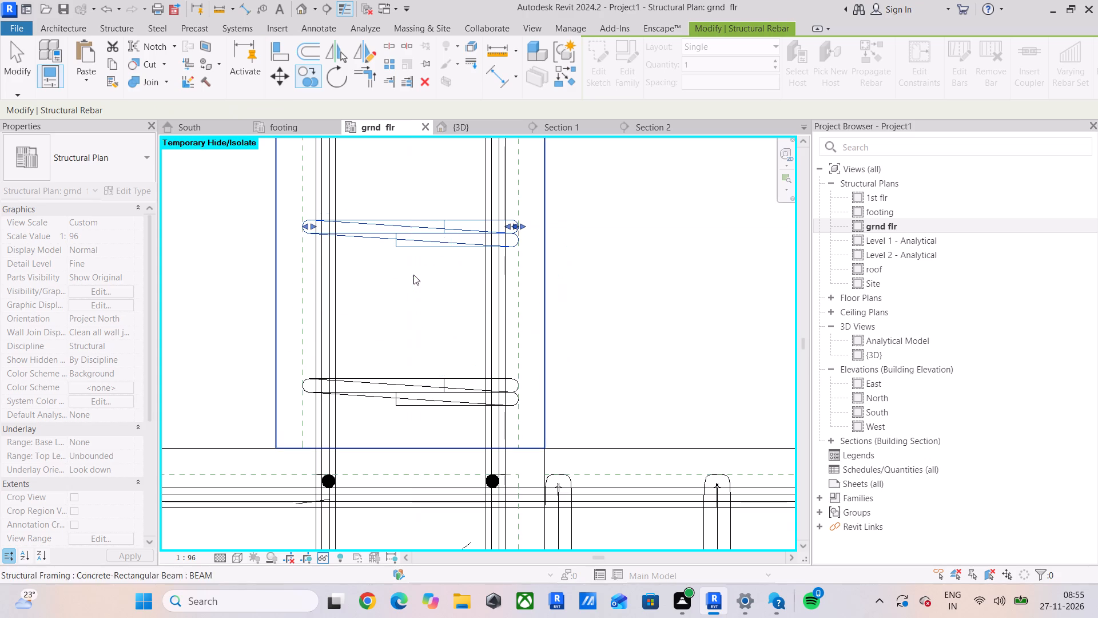
Copy the new stirrup repeatedly at 150 mm spacing along the crossing beam, through and just past the grid 5 beam junction.
{"action": "left_click", "coordinate": [309, 78]}
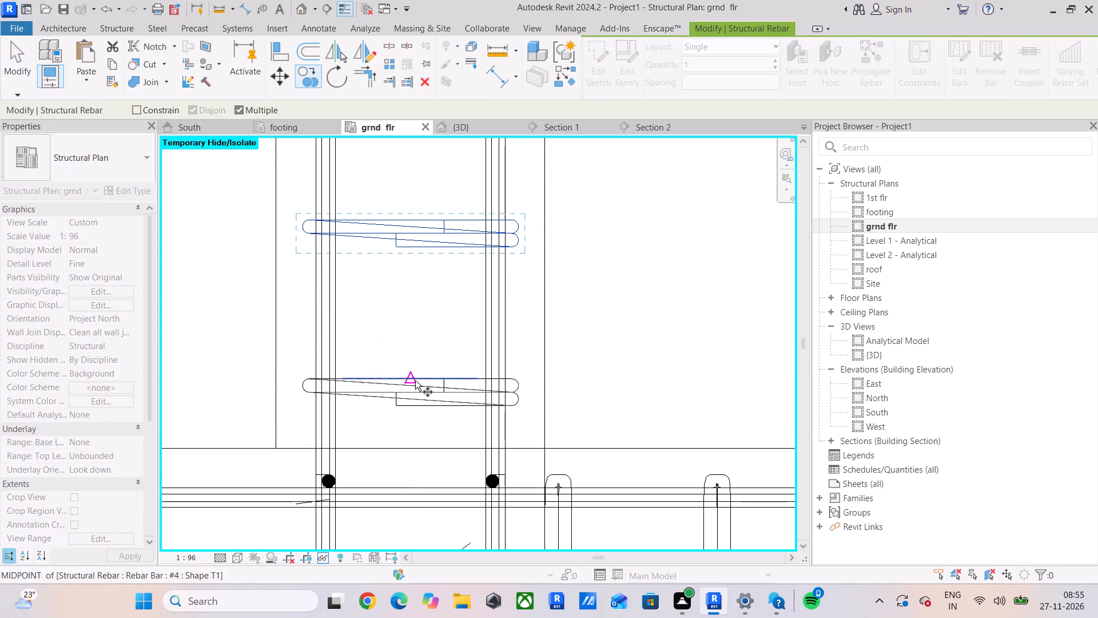
{"action": "left_click", "coordinate": [415, 380]}
{"action": "left_click", "coordinate": [409, 223]}
{"action": "middle_click_drag", "start_coordinate": [409, 223], "coordinate": [404, 319]}
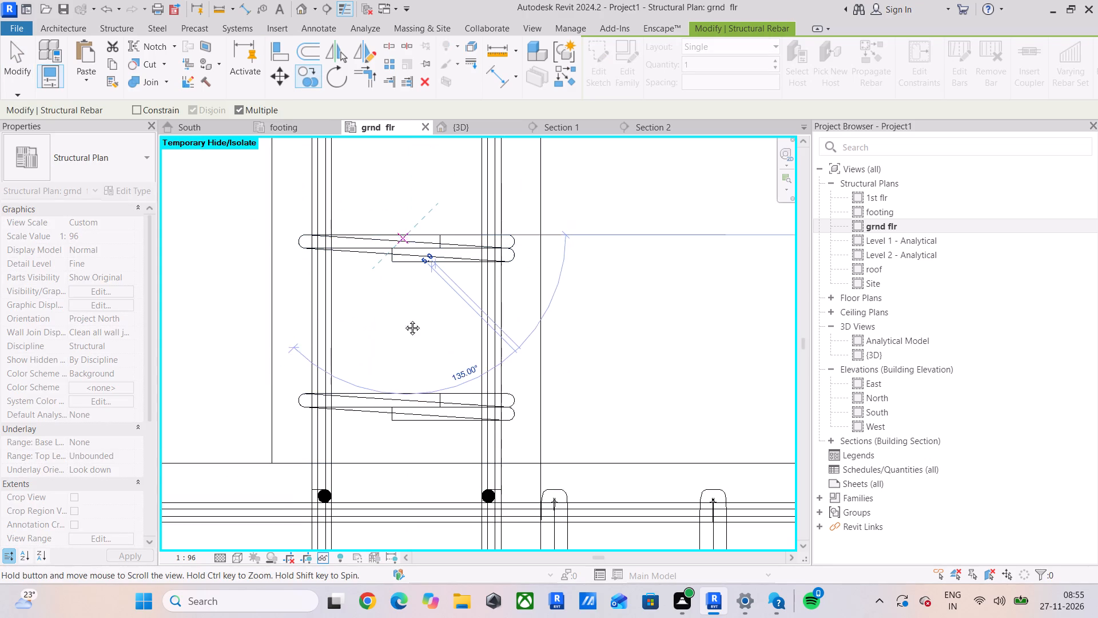
{"action": "middle_click_drag", "start_coordinate": [404, 319], "coordinate": [404, 591]}
{"action": "left_click", "coordinate": [404, 425]}
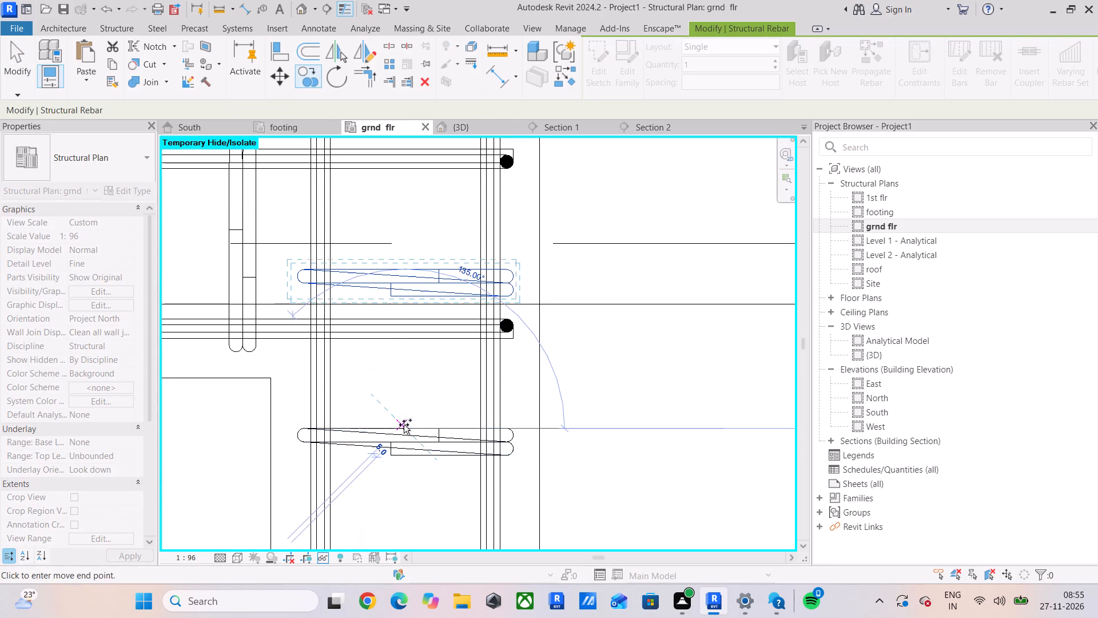
{"action": "middle_click_drag", "start_coordinate": [403, 397], "coordinate": [403, 596]}
{"action": "left_click", "coordinate": [405, 469]}
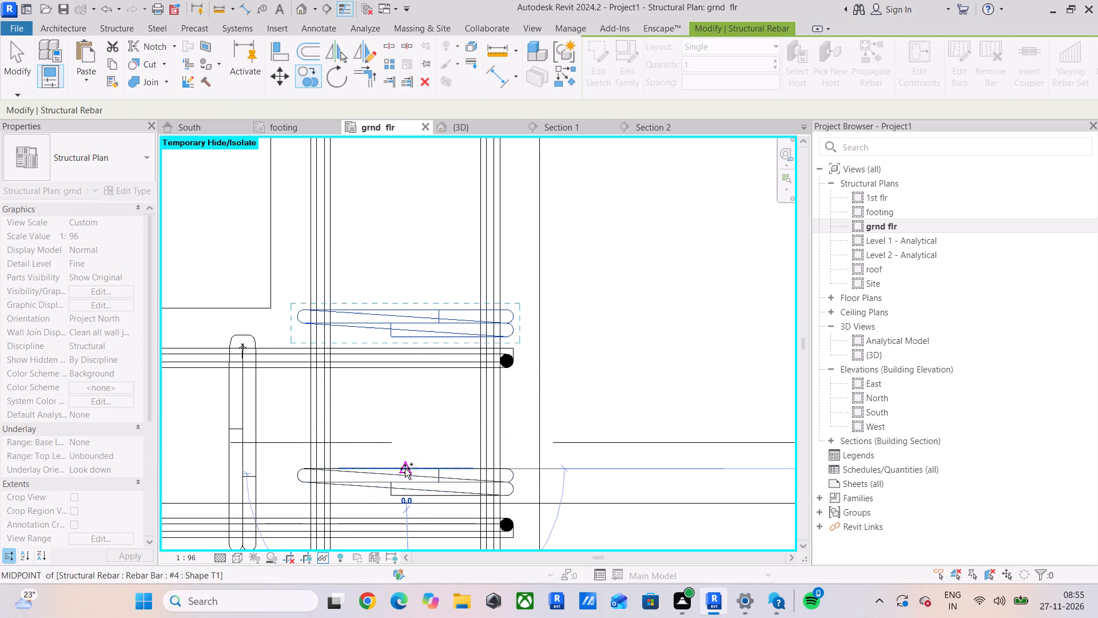
{"action": "left_click", "coordinate": [401, 311]}
Continue placing stirrup copies at 150 mm spacing along the crossing beam from the grid 5 junction toward grid 4.
{"action": "middle_click_drag", "start_coordinate": [401, 311], "coordinate": [401, 556]}
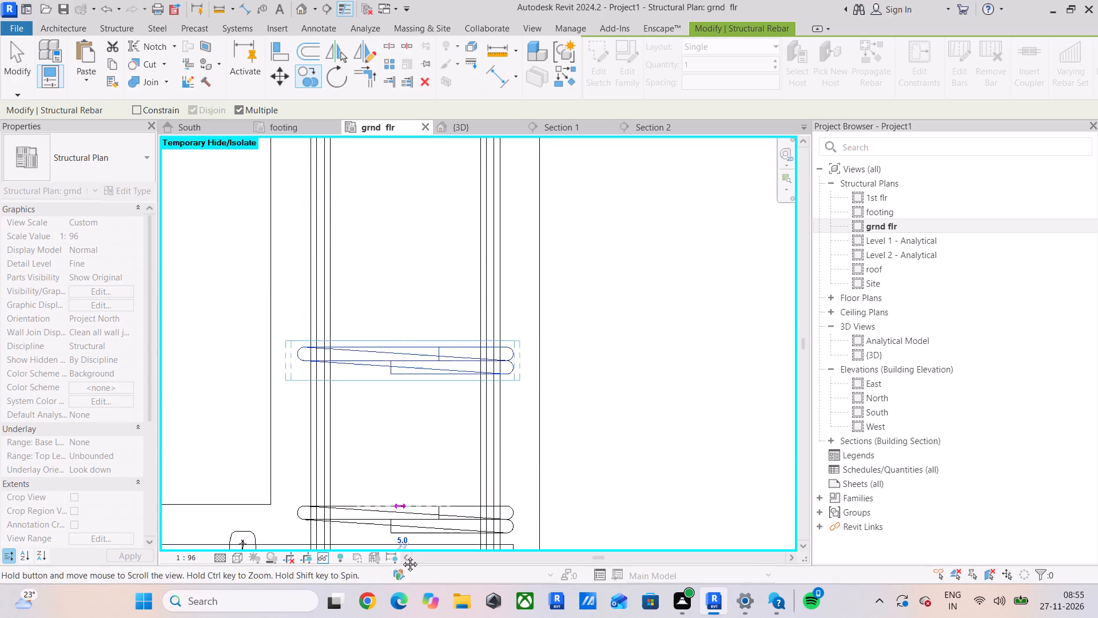
{"action": "middle_click_drag", "start_coordinate": [401, 556], "coordinate": [401, 596]}
{"action": "left_click", "coordinate": [401, 430]}
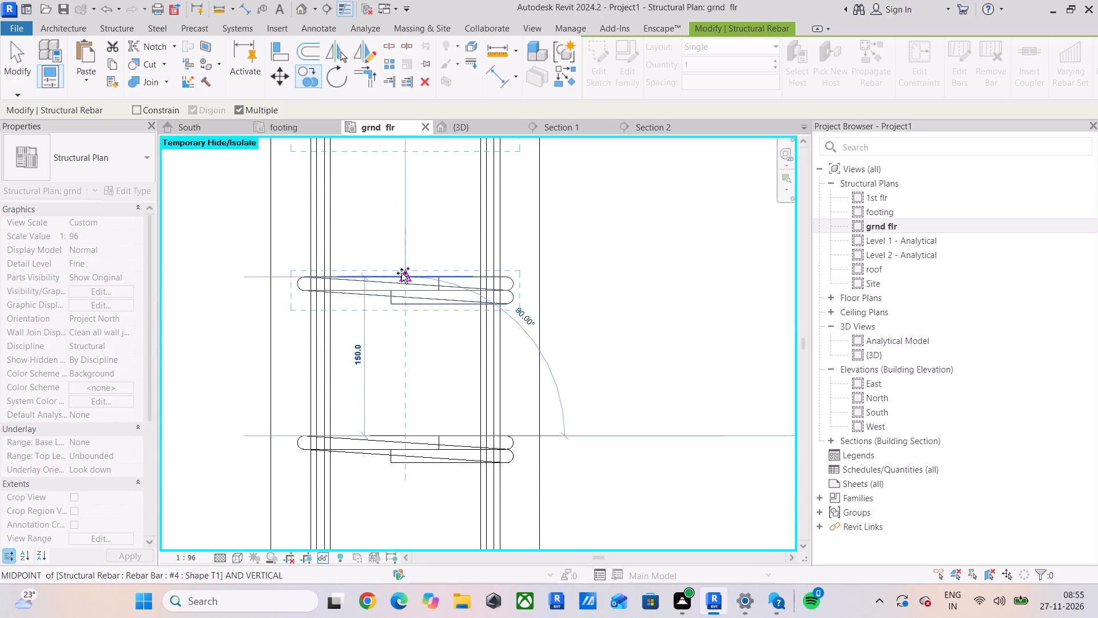
{"action": "left_click", "coordinate": [401, 273]}
{"action": "middle_click_drag", "start_coordinate": [402, 289], "coordinate": [400, 561]}
{"action": "left_click", "coordinate": [402, 387]}
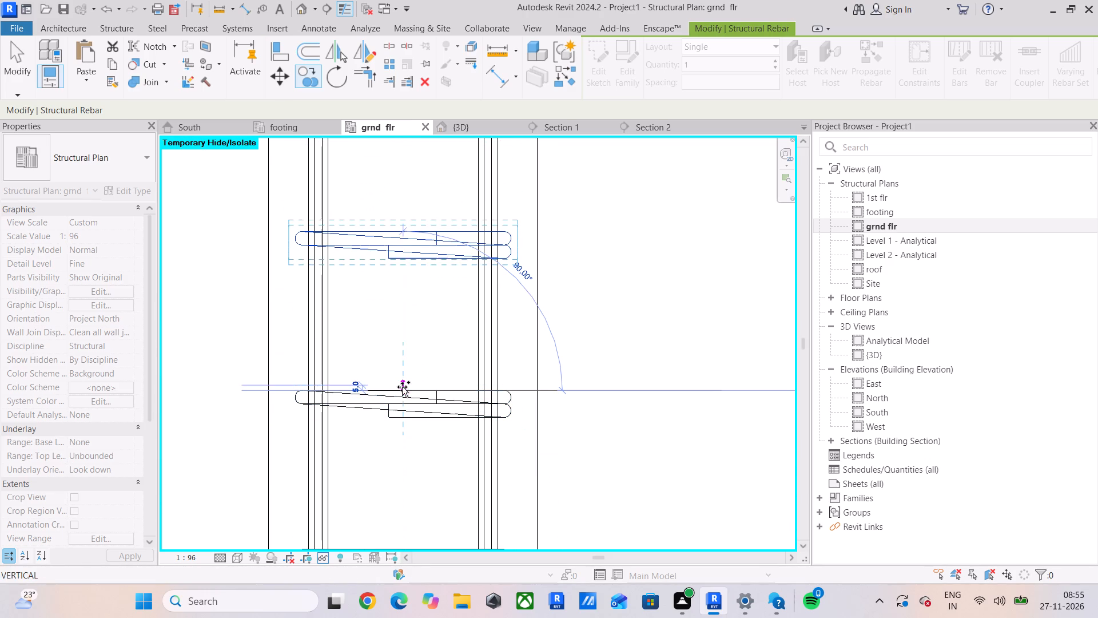
{"action": "left_click", "coordinate": [399, 228]}
{"action": "middle_click_drag", "start_coordinate": [399, 275], "coordinate": [399, 534]}
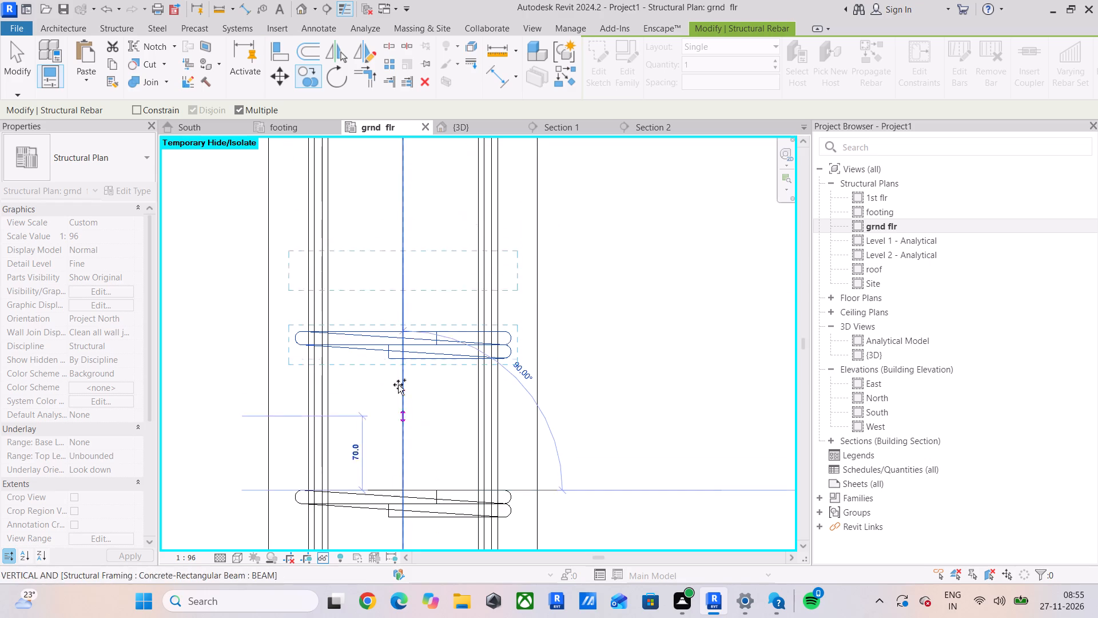
{"action": "left_click", "coordinate": [402, 326]}
{"action": "middle_click_drag", "start_coordinate": [402, 360], "coordinate": [412, 586]}
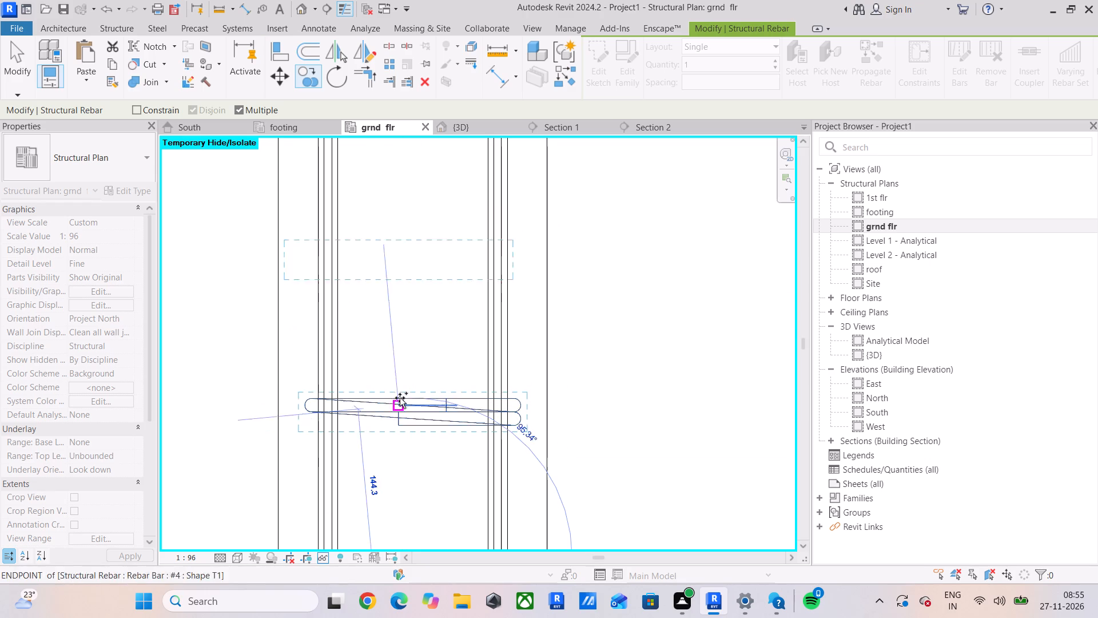
{"action": "left_click", "coordinate": [409, 395]}
{"action": "middle_click_drag", "start_coordinate": [414, 351], "coordinate": [403, 501]}
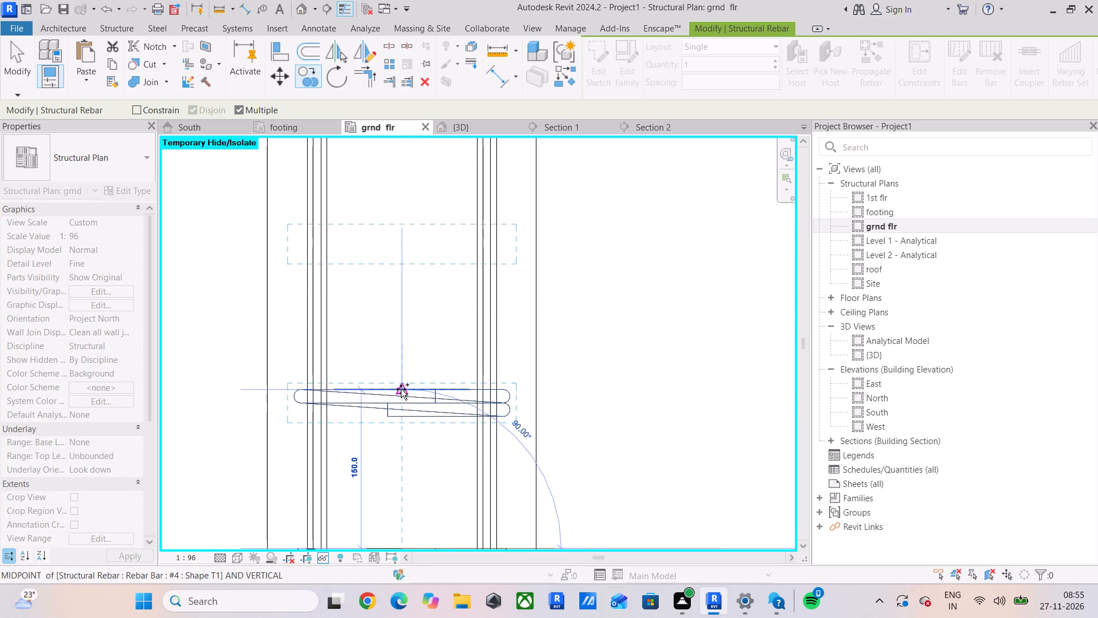
{"action": "left_click", "coordinate": [401, 389]}
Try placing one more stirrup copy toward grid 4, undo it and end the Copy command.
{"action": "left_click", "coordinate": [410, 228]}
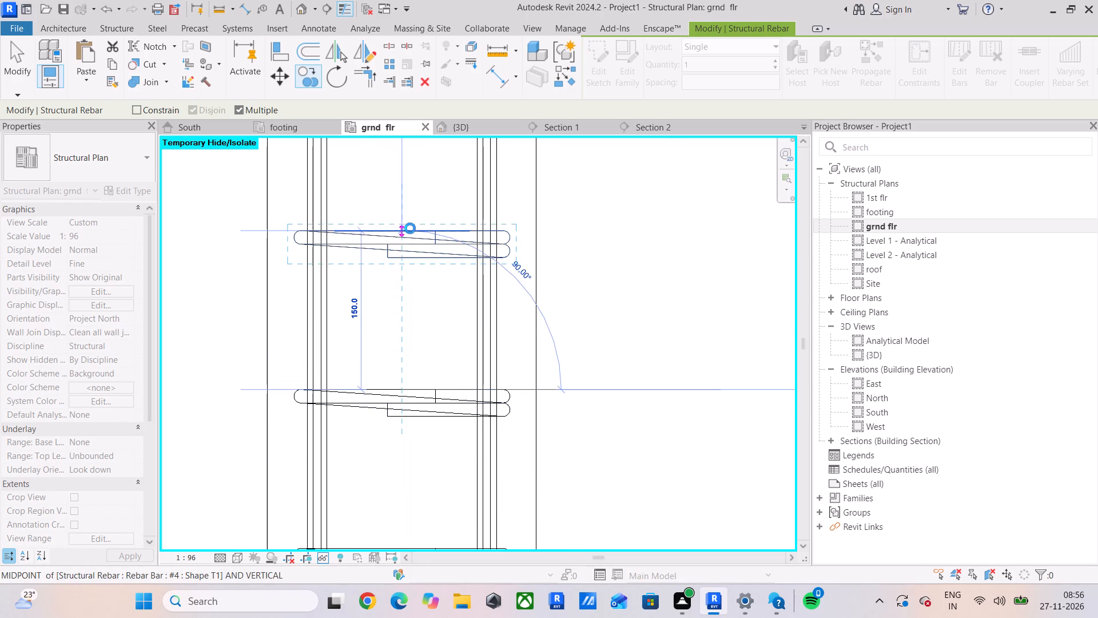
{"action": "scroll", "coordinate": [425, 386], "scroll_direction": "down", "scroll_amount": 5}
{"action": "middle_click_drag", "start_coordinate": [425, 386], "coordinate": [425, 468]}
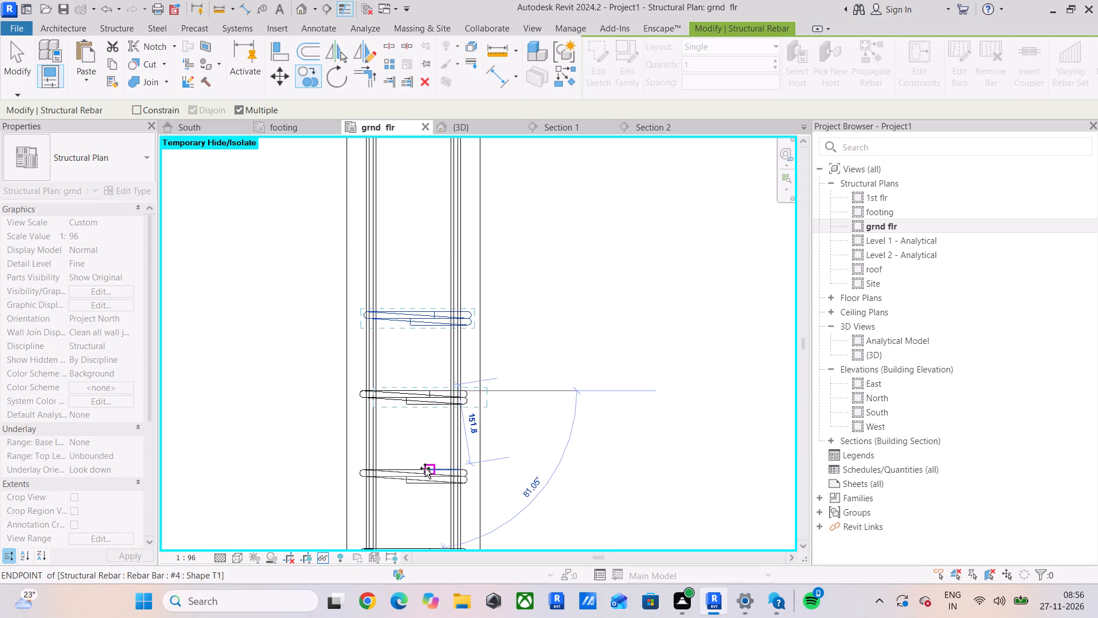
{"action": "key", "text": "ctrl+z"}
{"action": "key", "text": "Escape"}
Copy the last stirrup five times at 150 mm spacing along the crossing beam toward the grid 4 junction.
{"action": "left_click", "coordinate": [405, 248]}
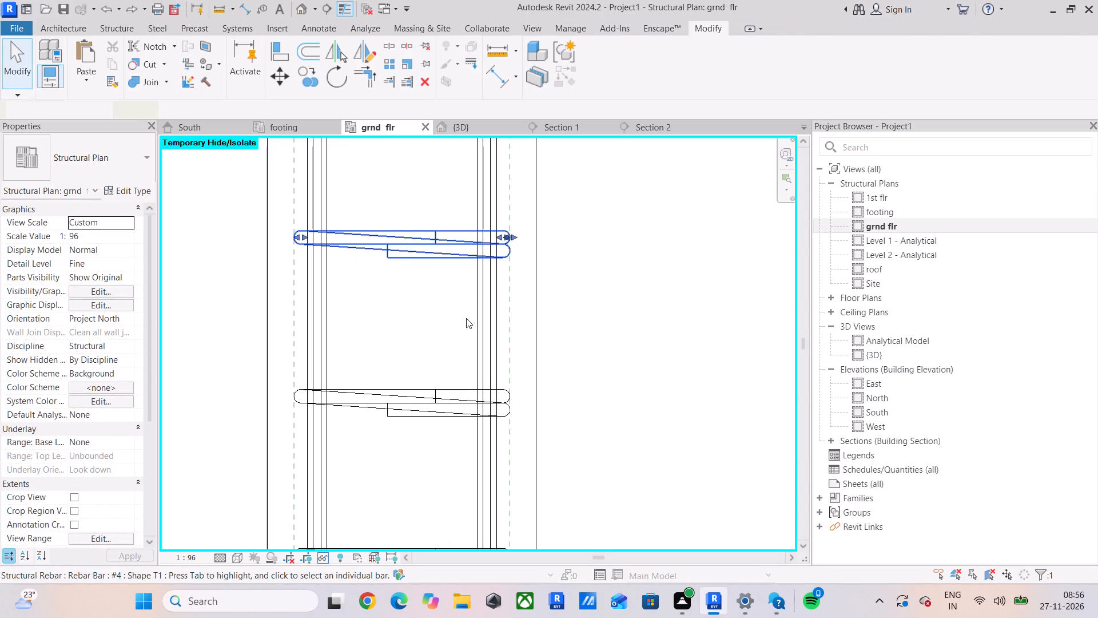
{"action": "left_click", "coordinate": [303, 78]}
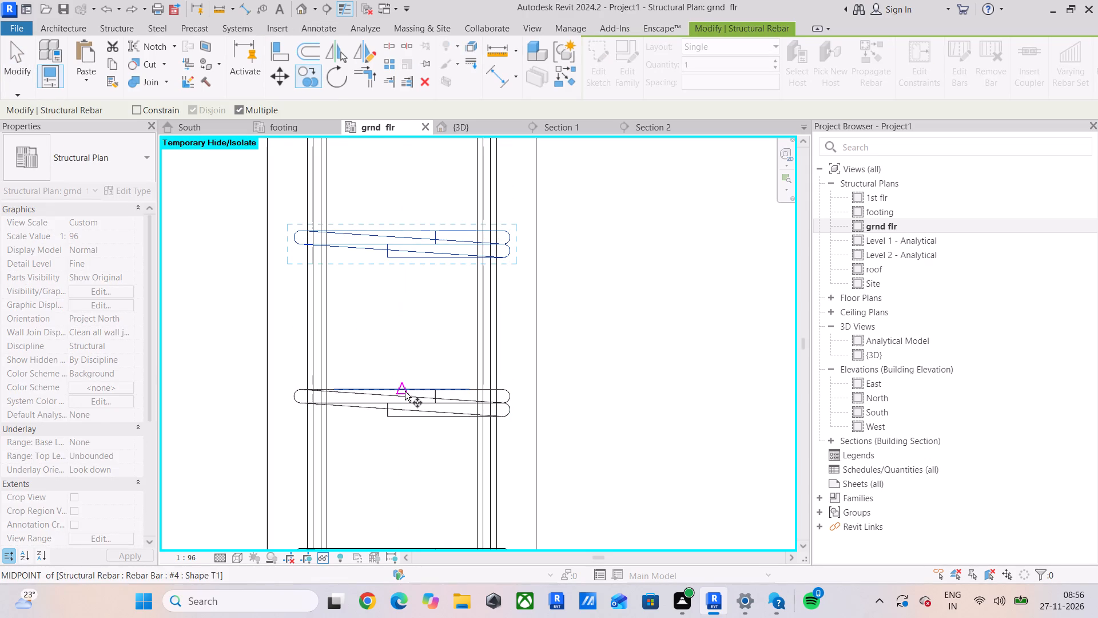
{"action": "left_click", "coordinate": [404, 389]}
{"action": "left_click", "coordinate": [404, 227]}
{"action": "middle_click_drag", "start_coordinate": [404, 227], "coordinate": [404, 455]}
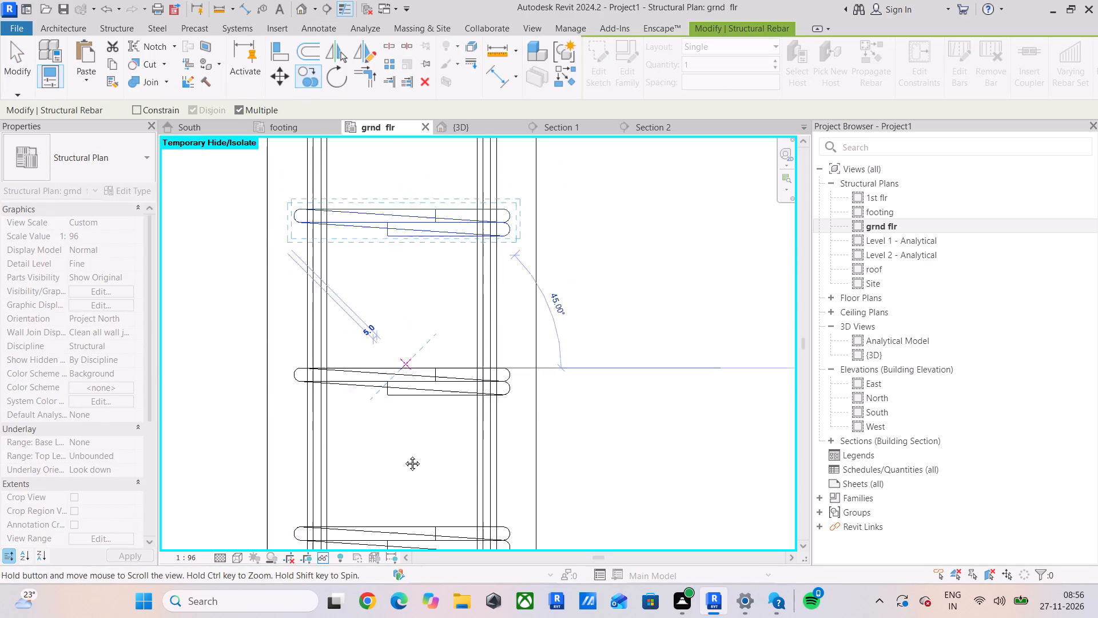
{"action": "middle_click_drag", "start_coordinate": [404, 455], "coordinate": [404, 505]}
{"action": "left_click", "coordinate": [399, 346]}
{"action": "middle_click_drag", "start_coordinate": [399, 345], "coordinate": [399, 512]}
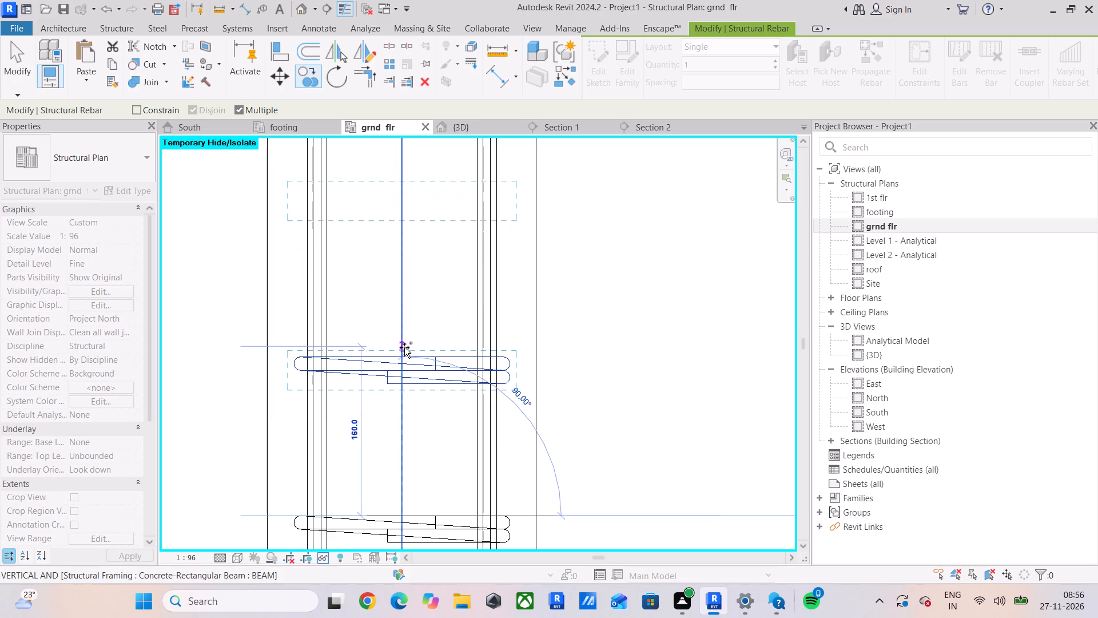
{"action": "left_click", "coordinate": [404, 354]}
{"action": "middle_click_drag", "start_coordinate": [404, 355], "coordinate": [405, 532]}
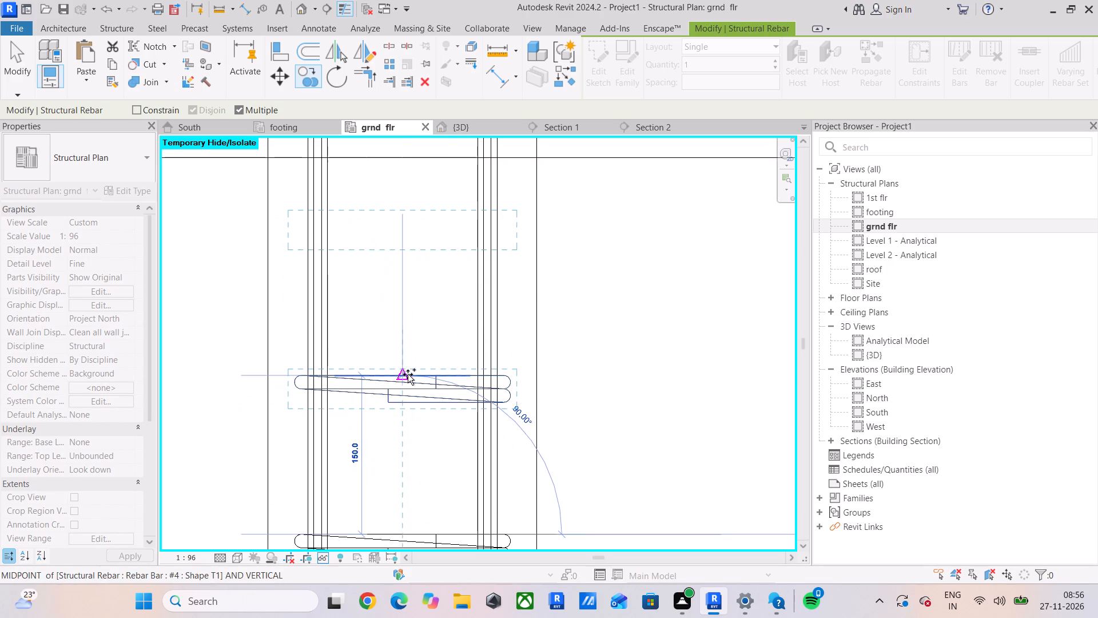
{"action": "left_click", "coordinate": [406, 372]}
{"action": "middle_click_drag", "start_coordinate": [406, 372], "coordinate": [405, 570]}
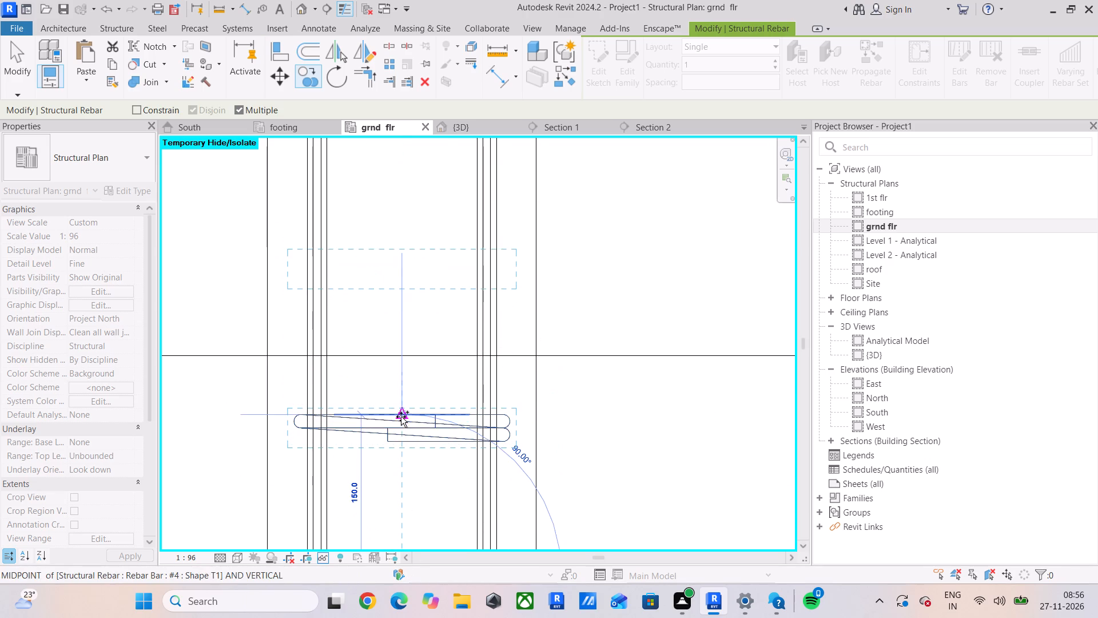
{"action": "left_click", "coordinate": [401, 417]}
Place two more stirrup copies at 150 mm spacing up to the crossing beam's end beside the junction, finishing the Copy command.
{"action": "scroll", "coordinate": [401, 417], "scroll_direction": "down", "scroll_amount": 5}
{"action": "scroll", "coordinate": [399, 329], "scroll_direction": "down", "scroll_amount": 1}
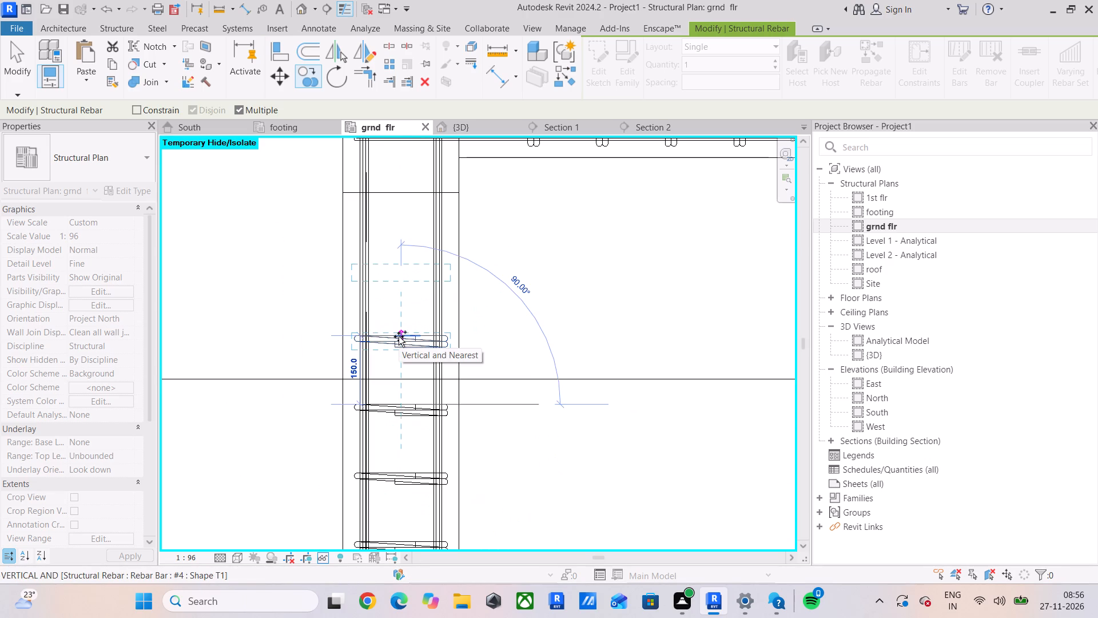
{"action": "scroll", "coordinate": [399, 336], "scroll_direction": "up", "scroll_amount": 7}
{"action": "left_click", "coordinate": [404, 330]}
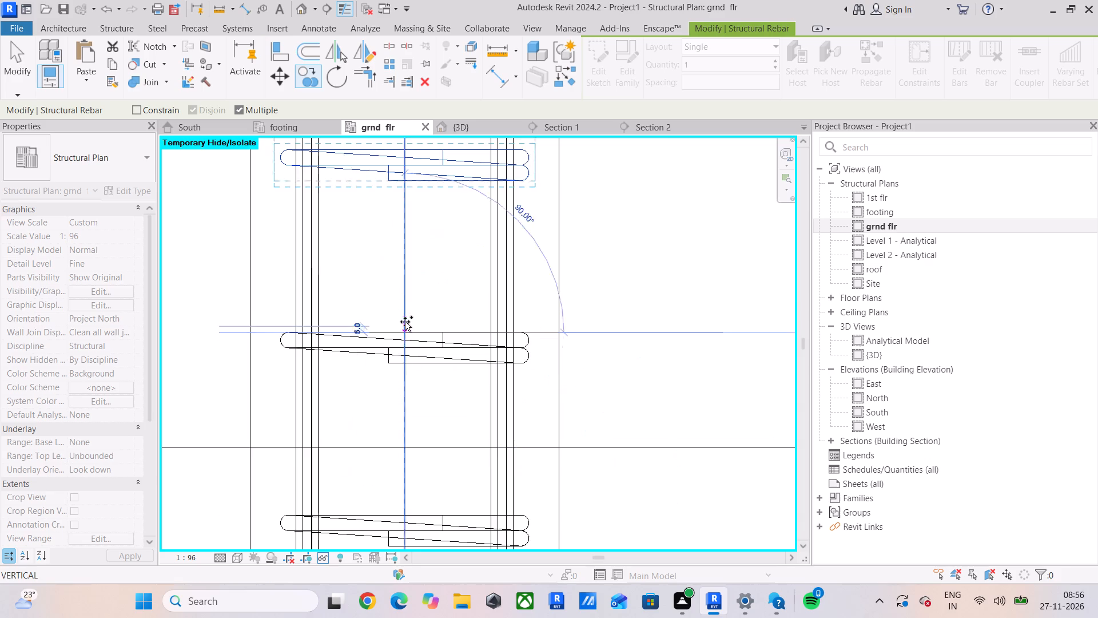
{"action": "scroll", "coordinate": [405, 322], "scroll_direction": "down", "scroll_amount": 4}
{"action": "middle_click_drag", "start_coordinate": [405, 322], "coordinate": [411, 505]}
{"action": "left_click", "coordinate": [411, 406]}
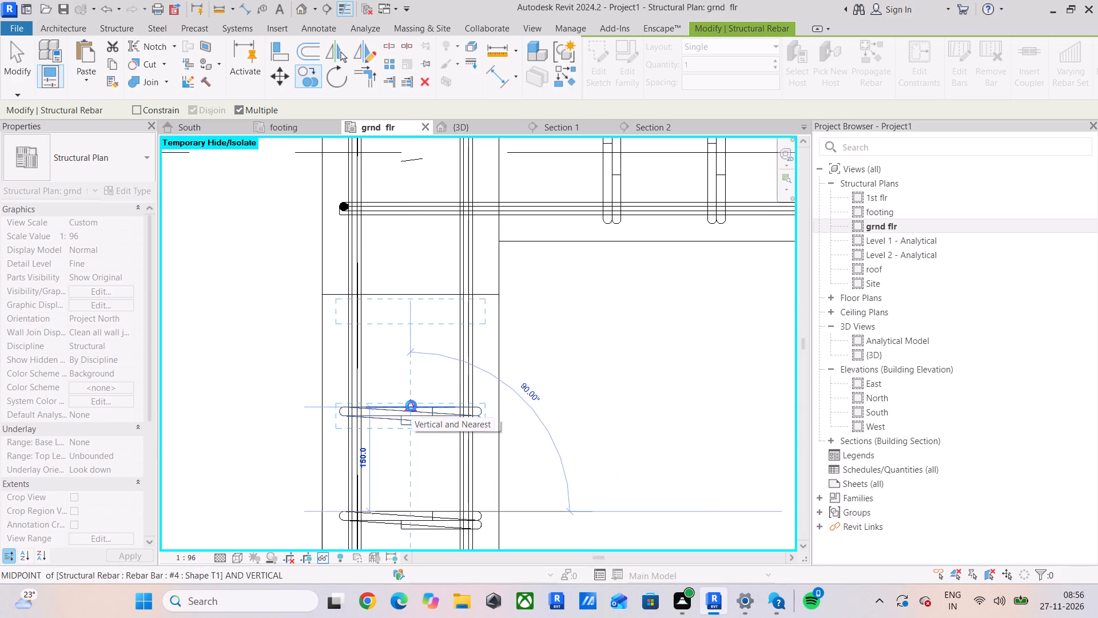
{"action": "key", "text": "Escape"}
{"action": "key", "text": "Escape"}
{"action": "key", "text": "Escape"}
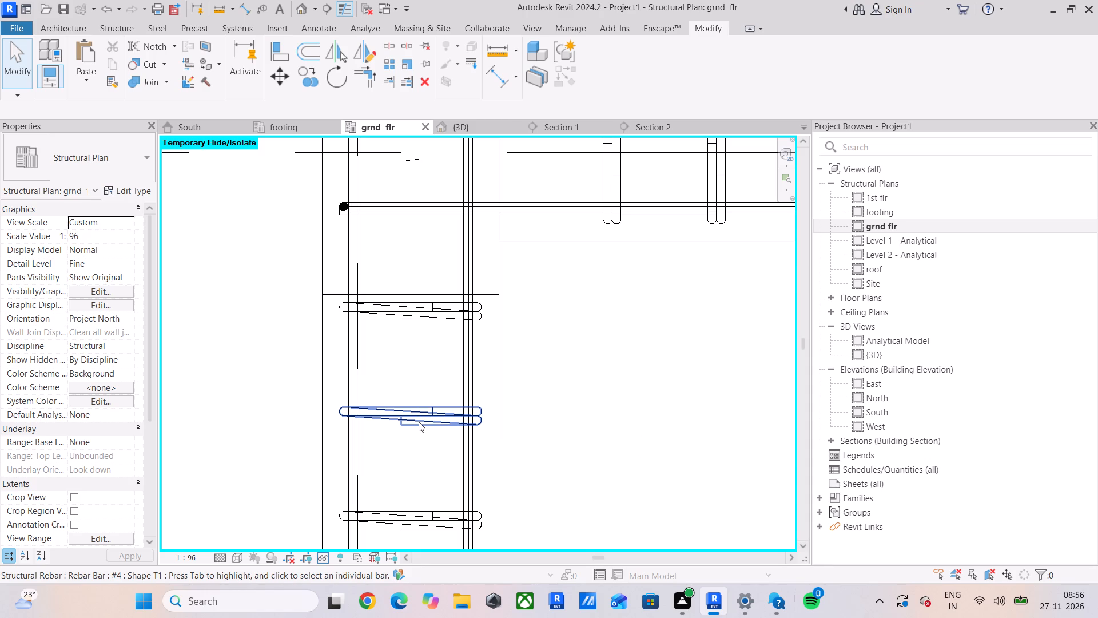
Propagate the crossing beam's rebar, aligned by host, to the adjoining beam segment beyond the junction and finish.
{"action": "scroll", "coordinate": [419, 422], "scroll_direction": "down", "scroll_amount": 7}
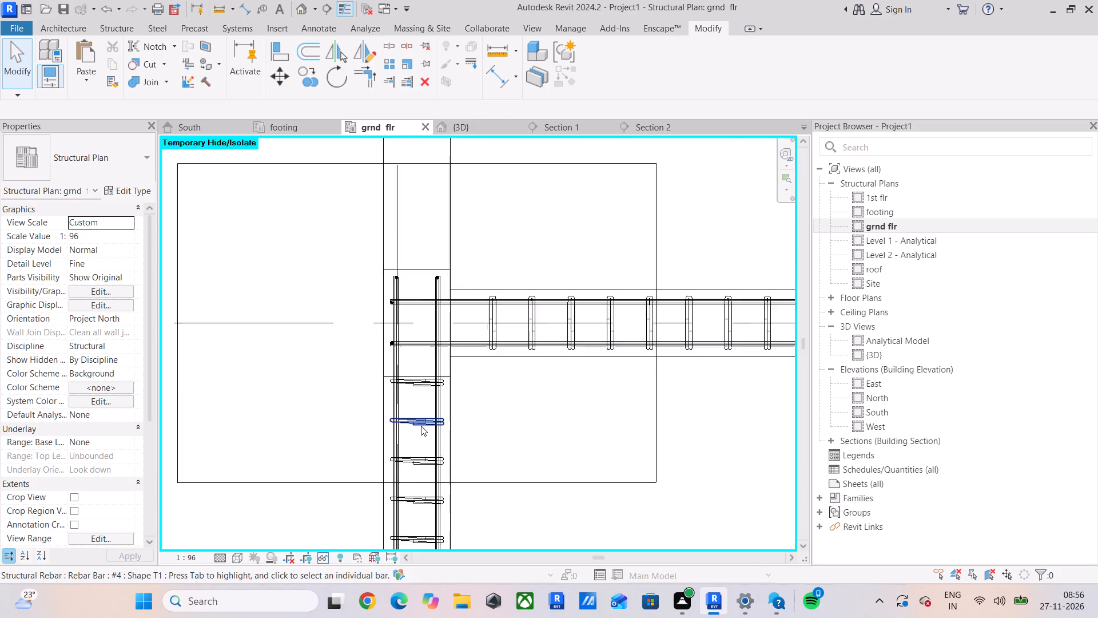
{"action": "scroll", "coordinate": [421, 426], "scroll_direction": "down", "scroll_amount": 3}
{"action": "middle_click_drag", "start_coordinate": [422, 435], "coordinate": [433, 484]}
{"action": "scroll", "coordinate": [435, 481], "scroll_direction": "down", "scroll_amount": 2}
{"action": "middle_click_drag", "start_coordinate": [435, 481], "coordinate": [438, 499]}
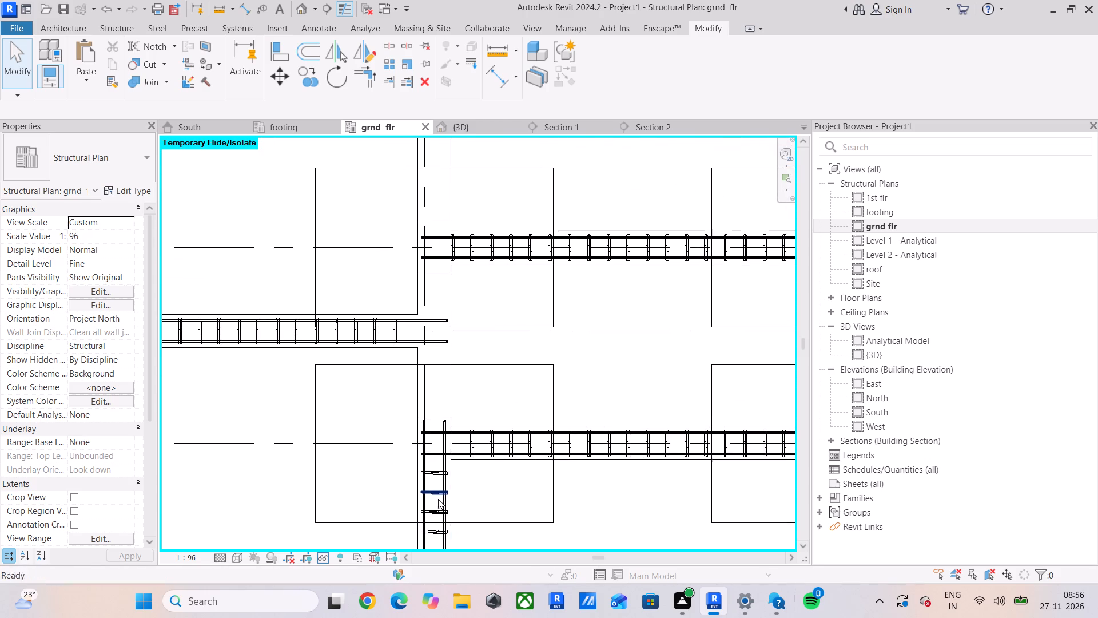
{"action": "scroll", "coordinate": [453, 488], "scroll_direction": "up", "scroll_amount": 2}
{"action": "left_click", "coordinate": [453, 488]}
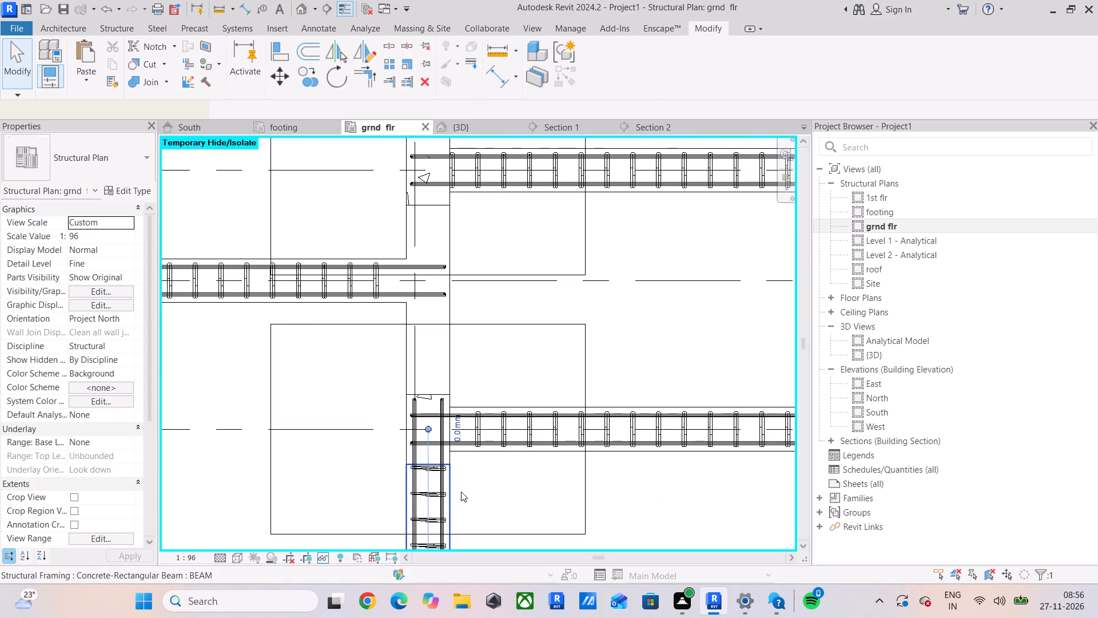
{"action": "left_click", "coordinate": [917, 65]}
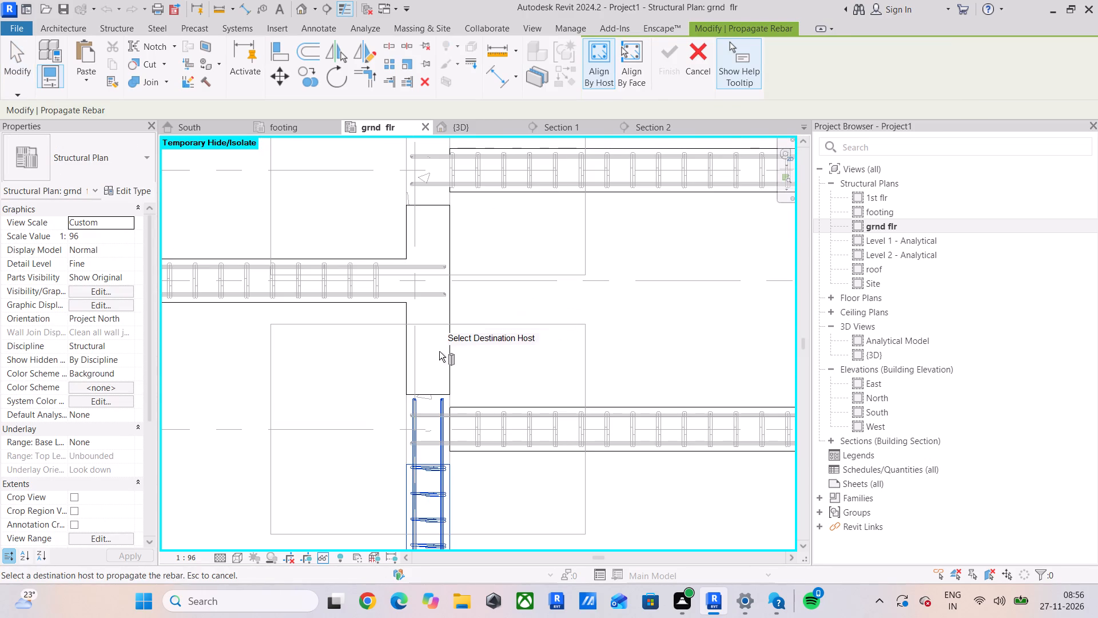
{"action": "left_click", "coordinate": [447, 351]}
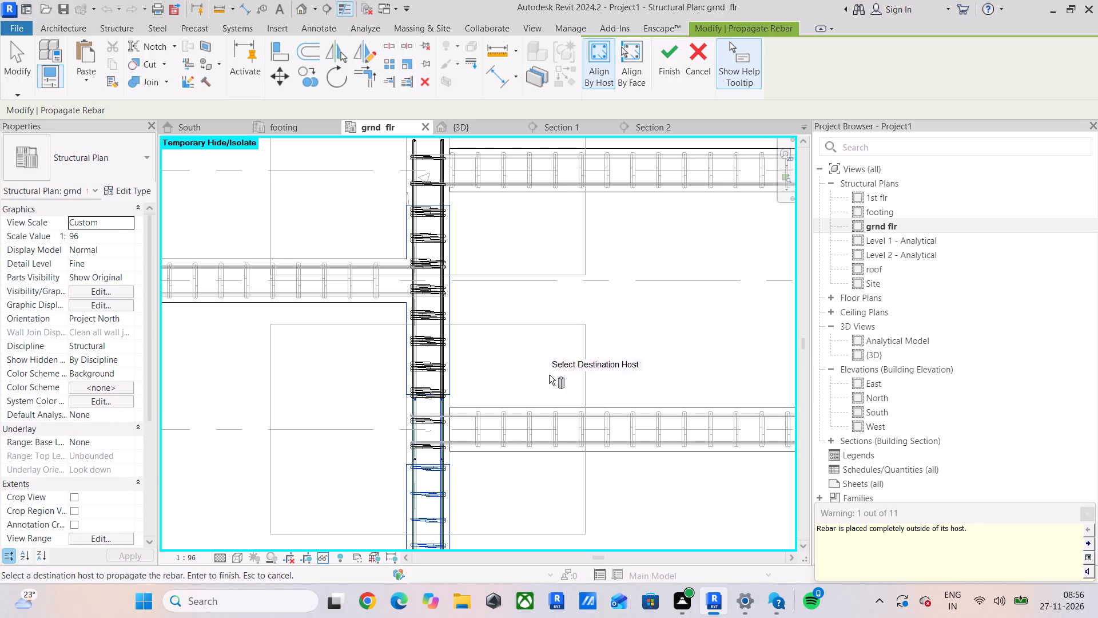
{"action": "scroll", "coordinate": [563, 348], "scroll_direction": "down", "scroll_amount": 4}
{"action": "scroll", "coordinate": [480, 279], "scroll_direction": "up", "scroll_amount": 4}
{"action": "scroll", "coordinate": [471, 360], "scroll_direction": "up", "scroll_amount": 5}
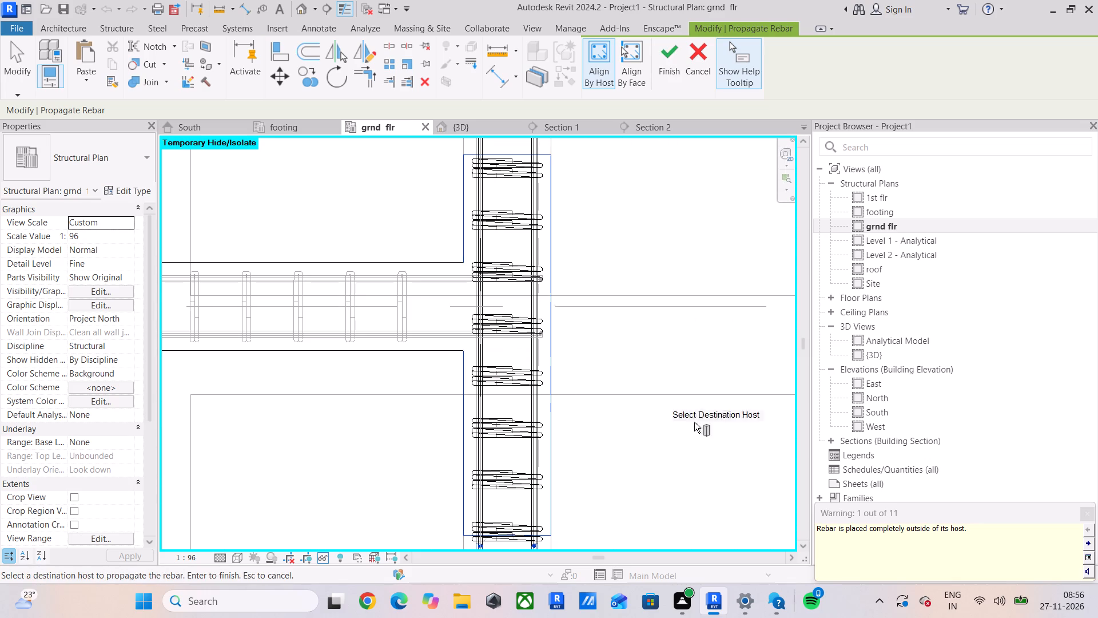
{"action": "left_click", "coordinate": [653, 63]}
{"action": "left_click", "coordinate": [667, 60]}
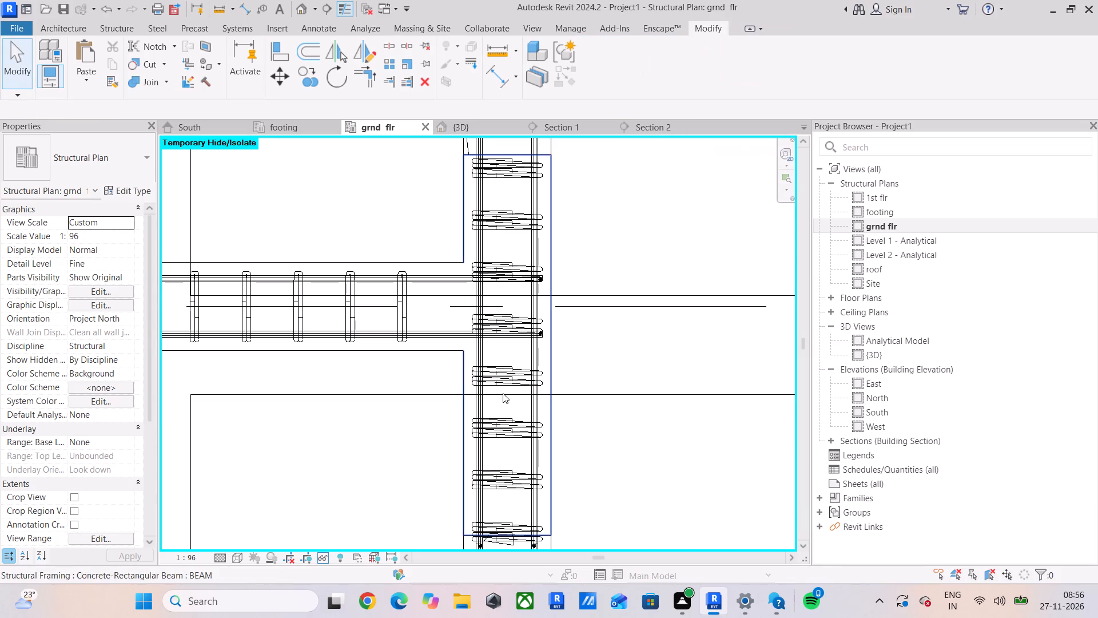
{"action": "scroll", "coordinate": [509, 375], "scroll_direction": "down", "scroll_amount": 4}
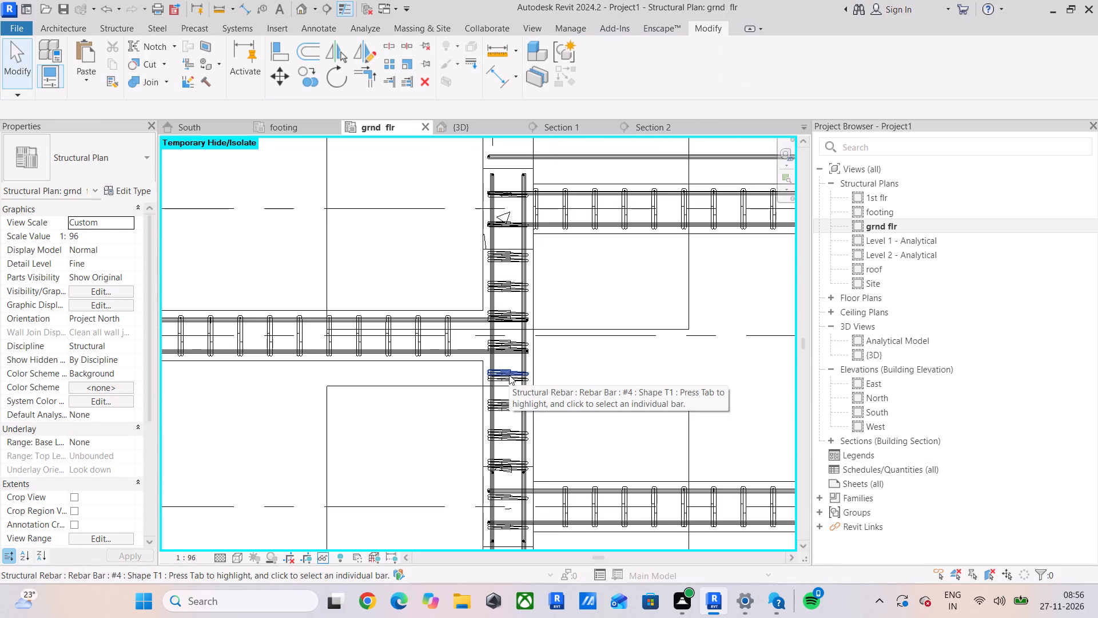
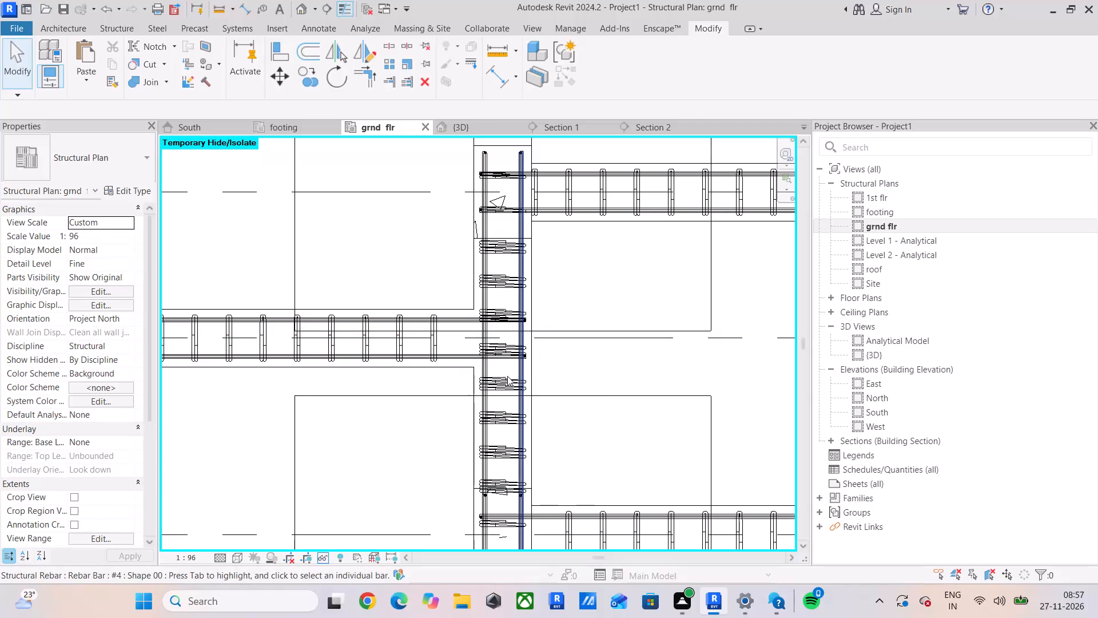
Delete the eight stirrups that overlap neighbouring ones in the crossing beam segment between grids 2 and 4.
{"action": "left_click", "coordinate": [503, 339]}
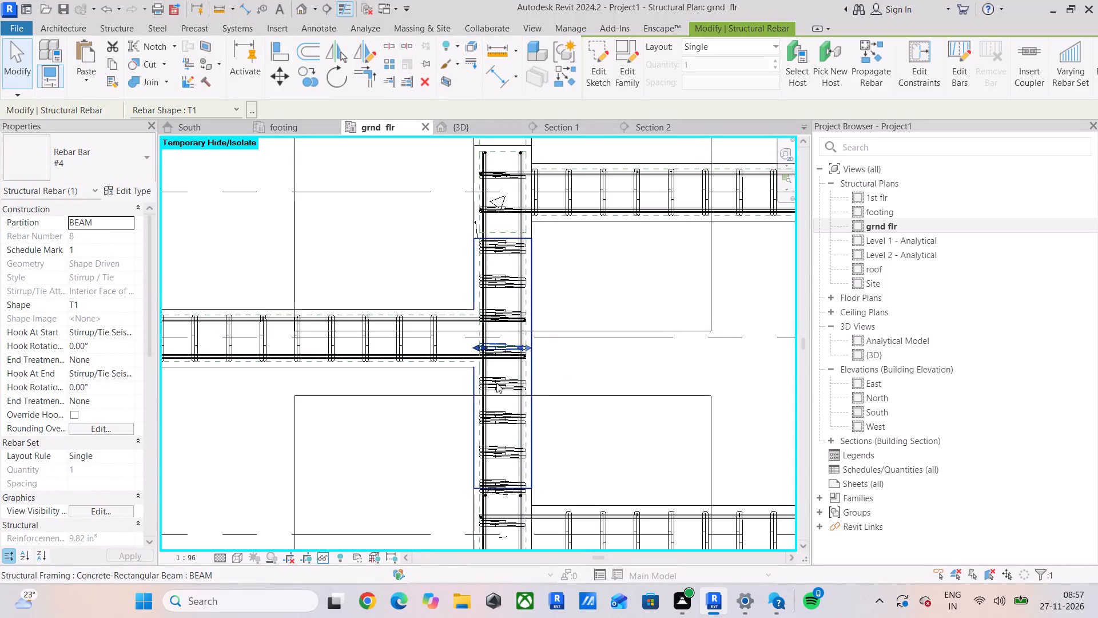
{"action": "scroll", "coordinate": [496, 381], "scroll_direction": "up", "scroll_amount": 5}
{"action": "left_click", "coordinate": [501, 375], "text": "ctrl"}
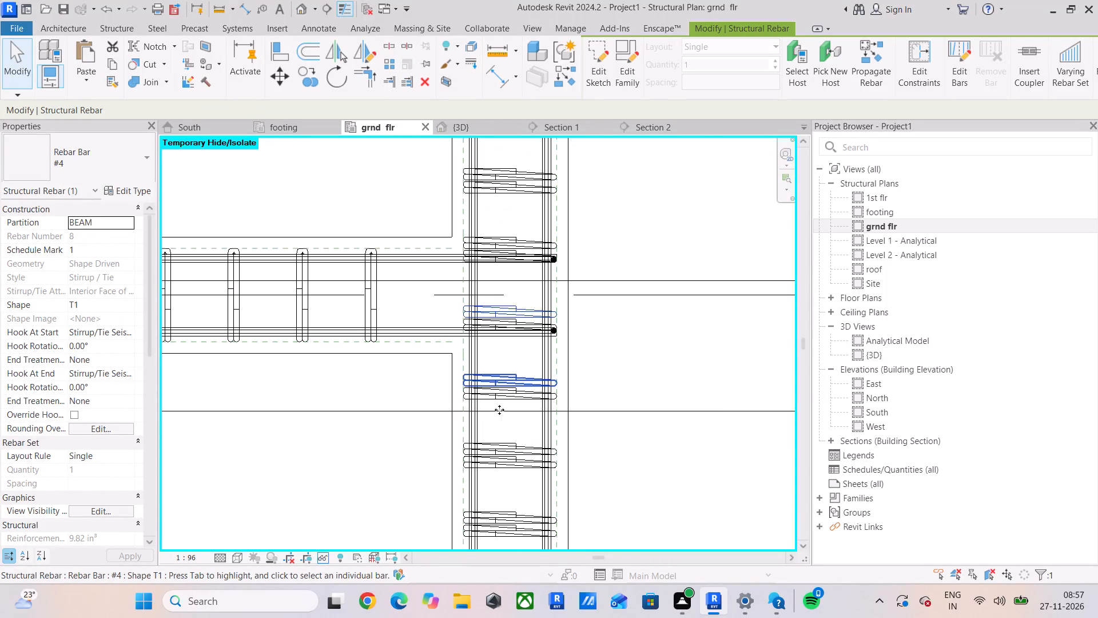
{"action": "left_click", "coordinate": [495, 451], "text": "ctrl"}
{"action": "middle_click_drag", "start_coordinate": [495, 462], "coordinate": [495, 310]}
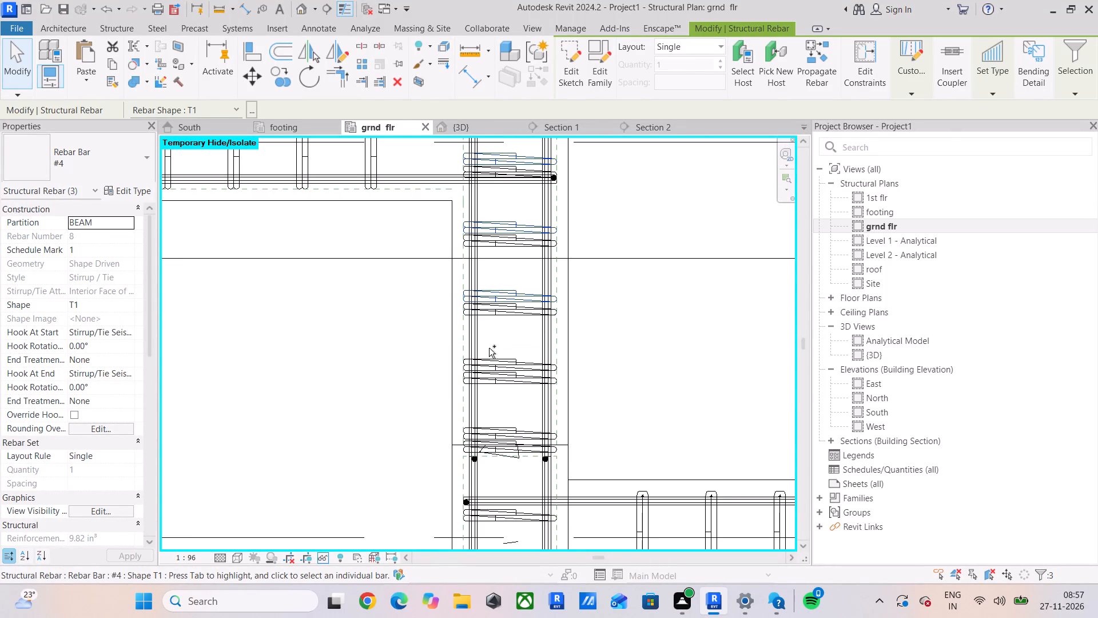
{"action": "left_click", "coordinate": [490, 362], "text": "ctrl"}
{"action": "left_click", "coordinate": [499, 429], "text": "ctrl"}
{"action": "scroll", "coordinate": [499, 429], "scroll_direction": "down", "scroll_amount": 4}
{"action": "middle_click_drag", "start_coordinate": [515, 426], "coordinate": [515, 436]}
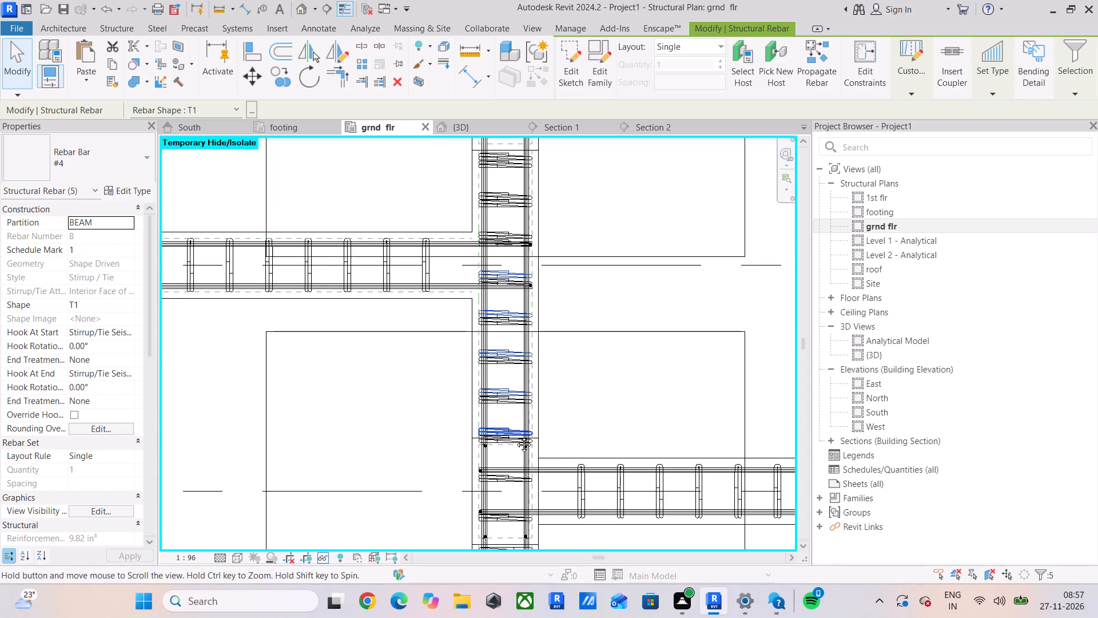
{"action": "middle_click_drag", "start_coordinate": [515, 436], "coordinate": [508, 561]}
{"action": "middle_click_drag", "start_coordinate": [515, 343], "coordinate": [511, 400]}
{"action": "scroll", "coordinate": [502, 392], "scroll_direction": "up", "scroll_amount": 3}
{"action": "left_click", "coordinate": [486, 445], "text": "ctrl"}
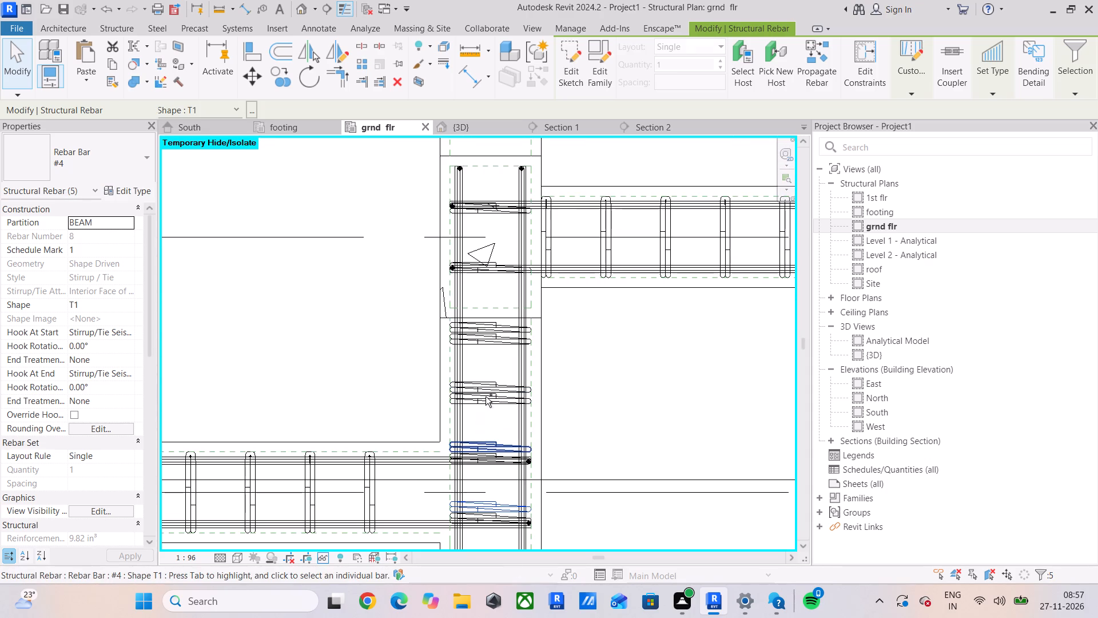
{"action": "left_click", "coordinate": [477, 378], "text": "ctrl"}
{"action": "left_click", "coordinate": [480, 319], "text": "ctrl"}
{"action": "key", "text": "Delete"}
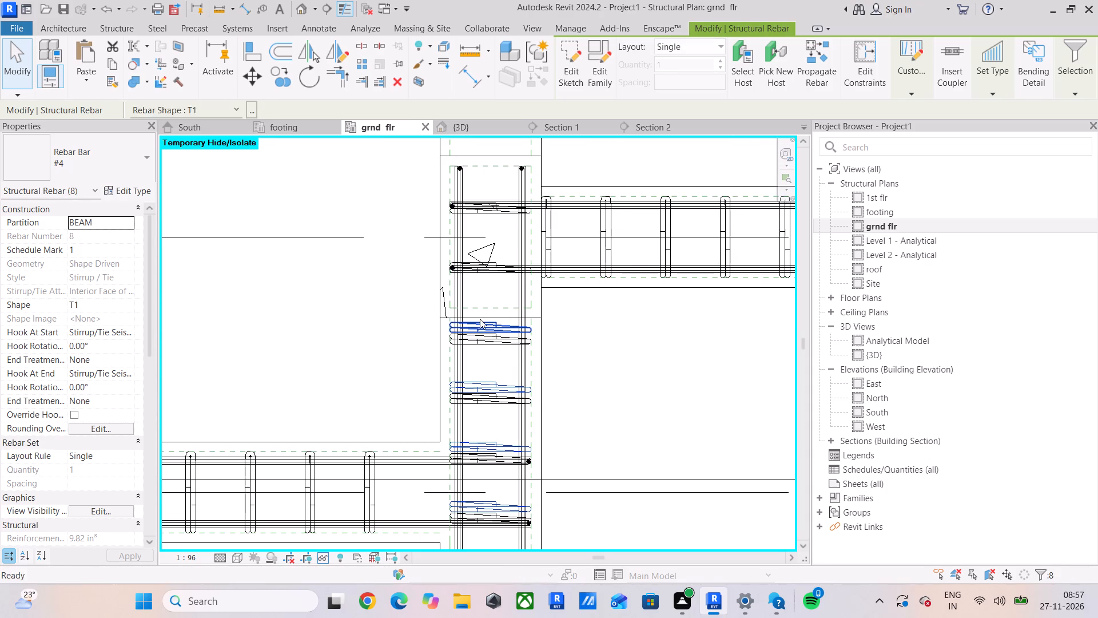
Delete the two crossing beam stirrups inside the column junction at grid 2.
{"action": "scroll", "coordinate": [480, 318], "scroll_direction": "down", "scroll_amount": 7}
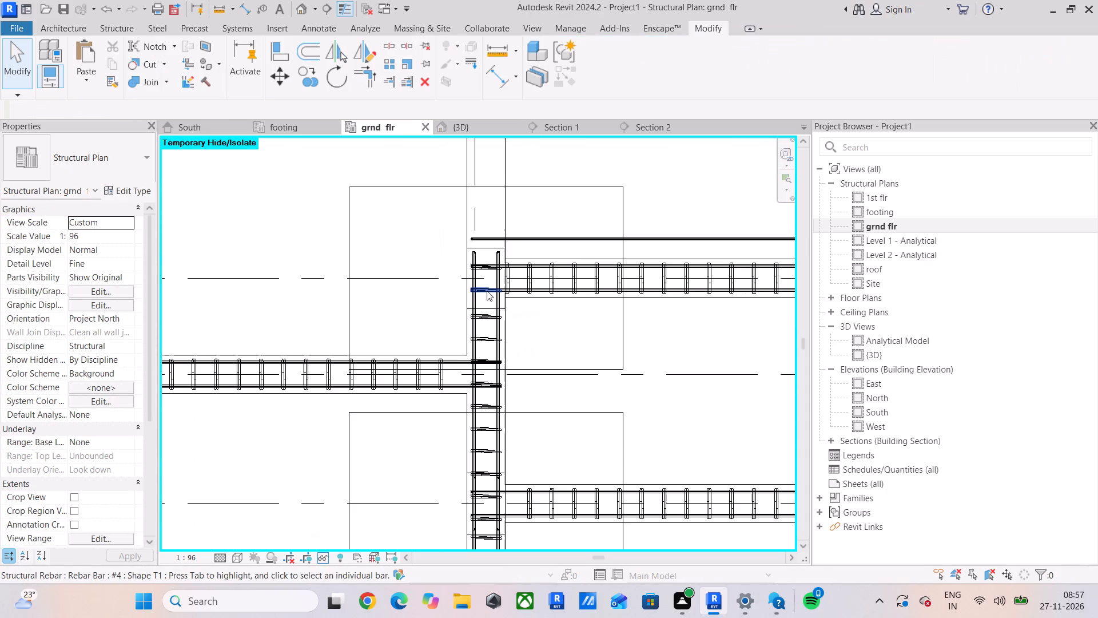
{"action": "scroll", "coordinate": [487, 291], "scroll_direction": "up", "scroll_amount": 9}
{"action": "left_click", "coordinate": [487, 289]}
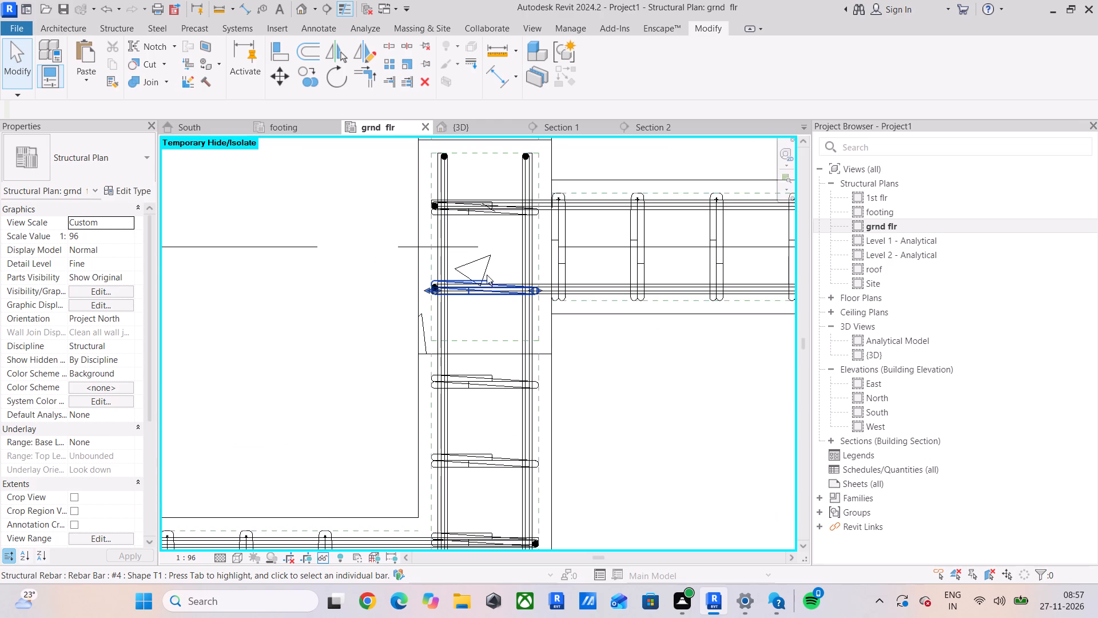
{"action": "left_click", "coordinate": [487, 208], "text": "ctrl"}
{"action": "key", "text": "Delete"}
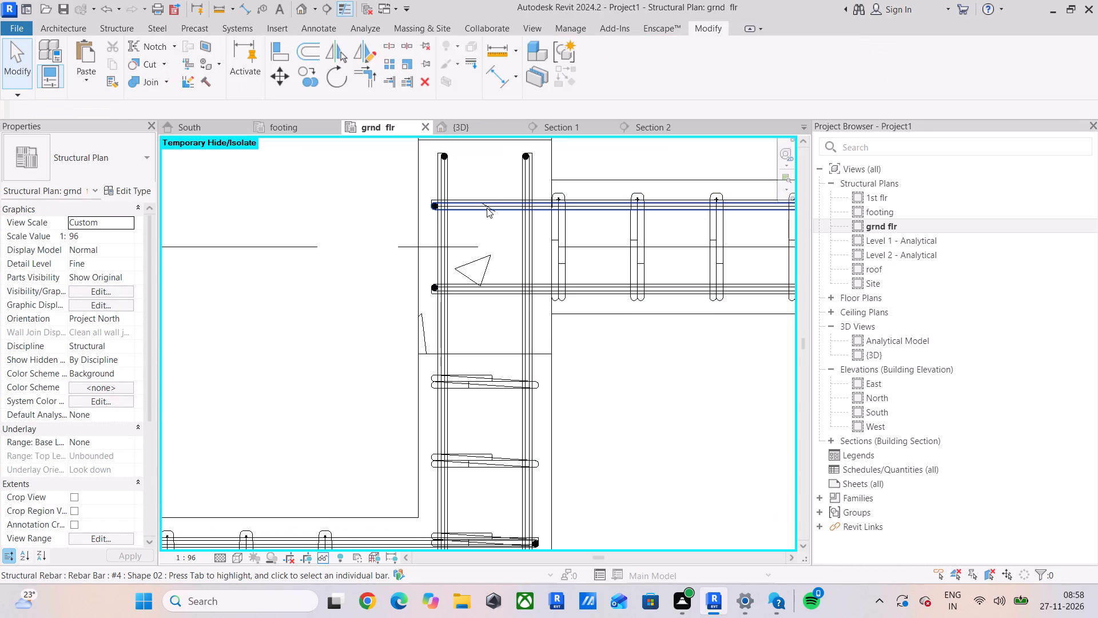
Delete the two coincident stray longitudinal bars lying just outside the grid 2 beam.
{"action": "scroll", "coordinate": [489, 380], "scroll_direction": "down", "scroll_amount": 8}
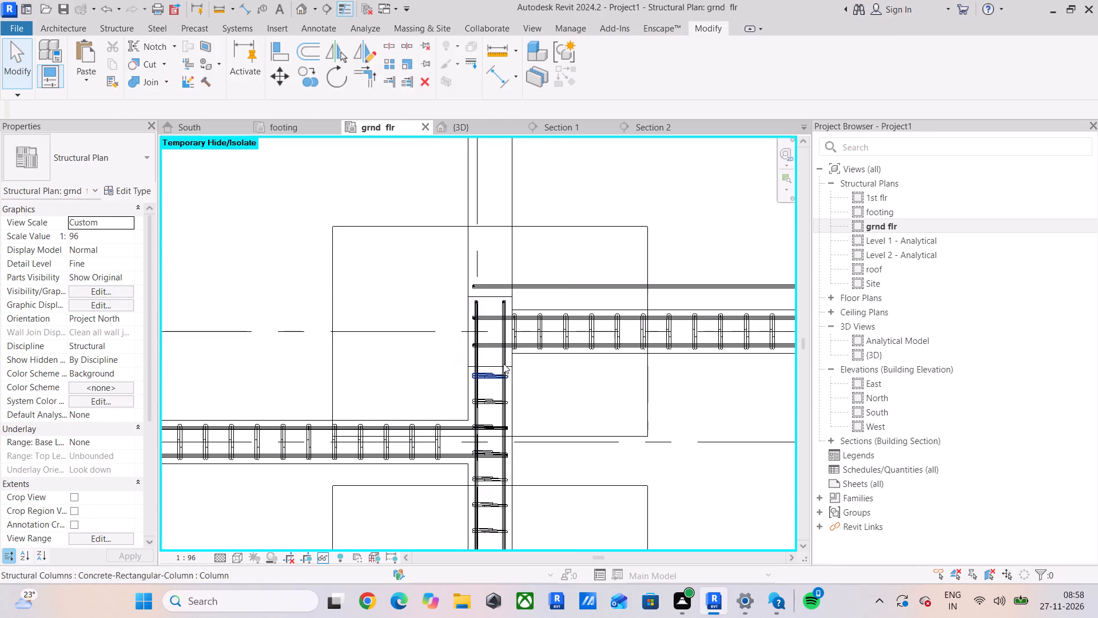
{"action": "left_click", "coordinate": [571, 280]}
{"action": "scroll", "coordinate": [571, 280], "scroll_direction": "down", "scroll_amount": 3}
{"action": "middle_click_drag", "start_coordinate": [573, 281], "coordinate": [436, 283]}
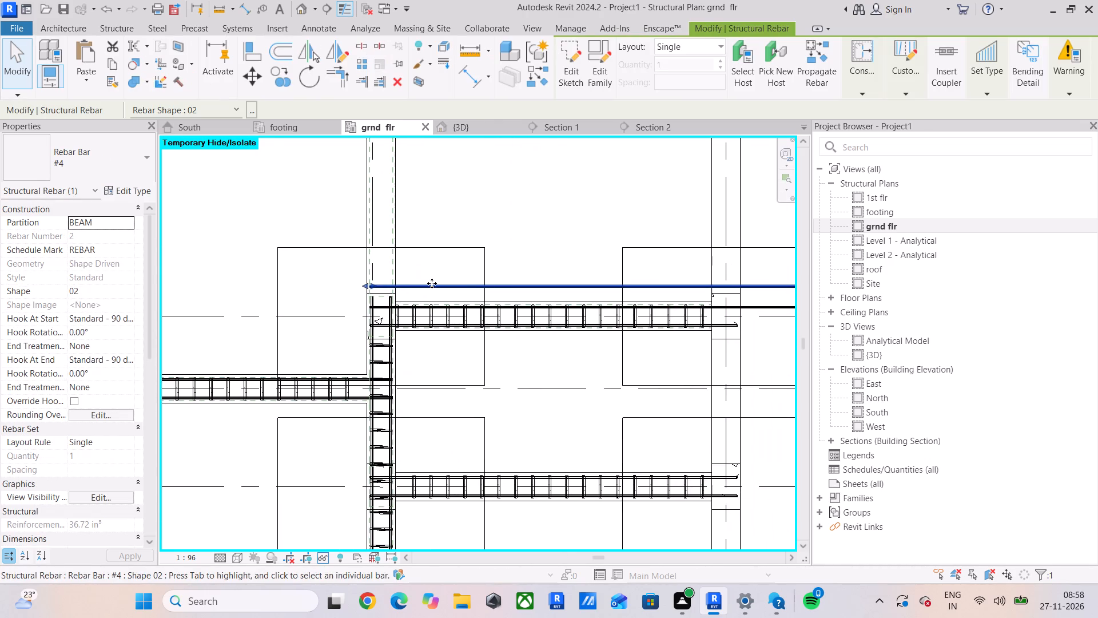
{"action": "scroll", "coordinate": [471, 299], "scroll_direction": "down", "scroll_amount": 4}
{"action": "middle_click_drag", "start_coordinate": [463, 310], "coordinate": [421, 335]}
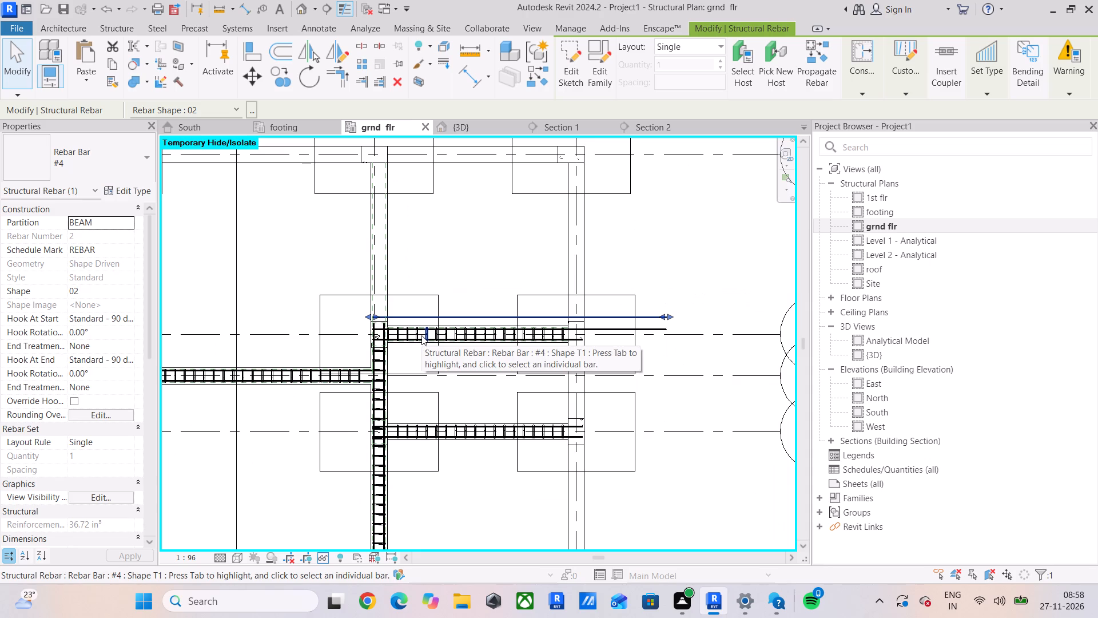
{"action": "key", "text": "Delete"}
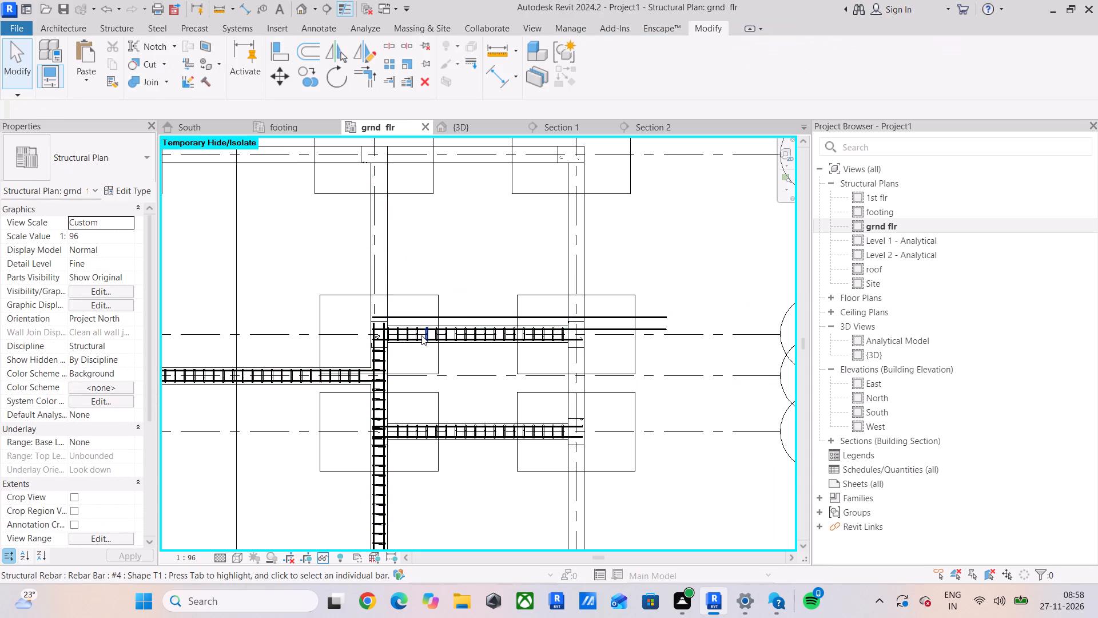
{"action": "scroll", "coordinate": [473, 309], "scroll_direction": "up", "scroll_amount": 4}
{"action": "left_click_drag", "start_coordinate": [482, 298], "coordinate": [462, 324]}
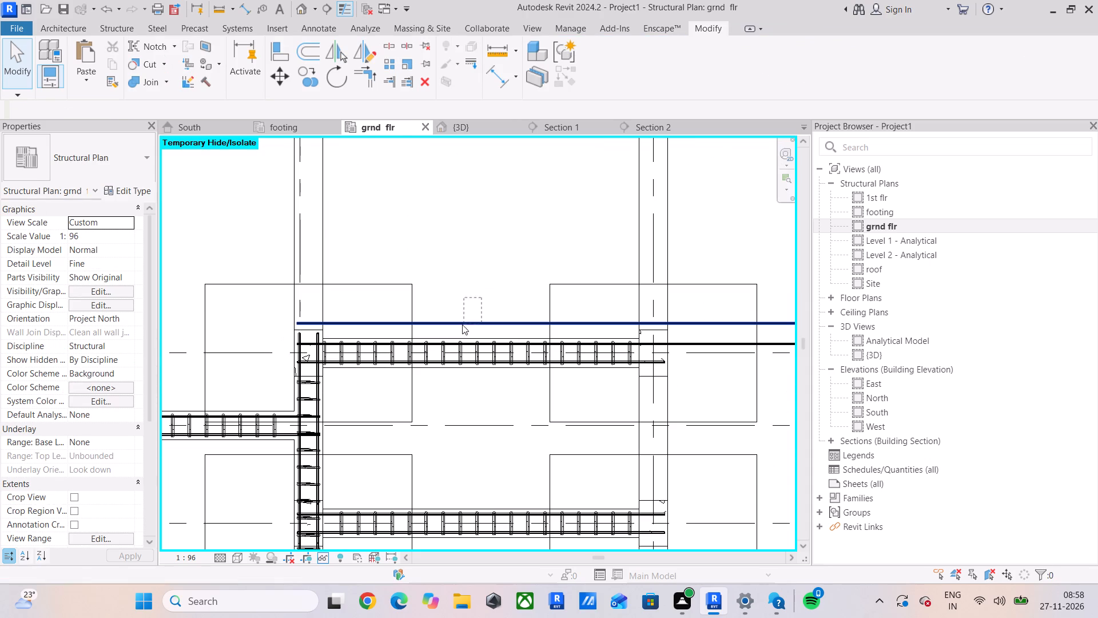
{"action": "left_click_drag", "start_coordinate": [462, 324], "coordinate": [459, 326]}
{"action": "key", "text": "Delete"}
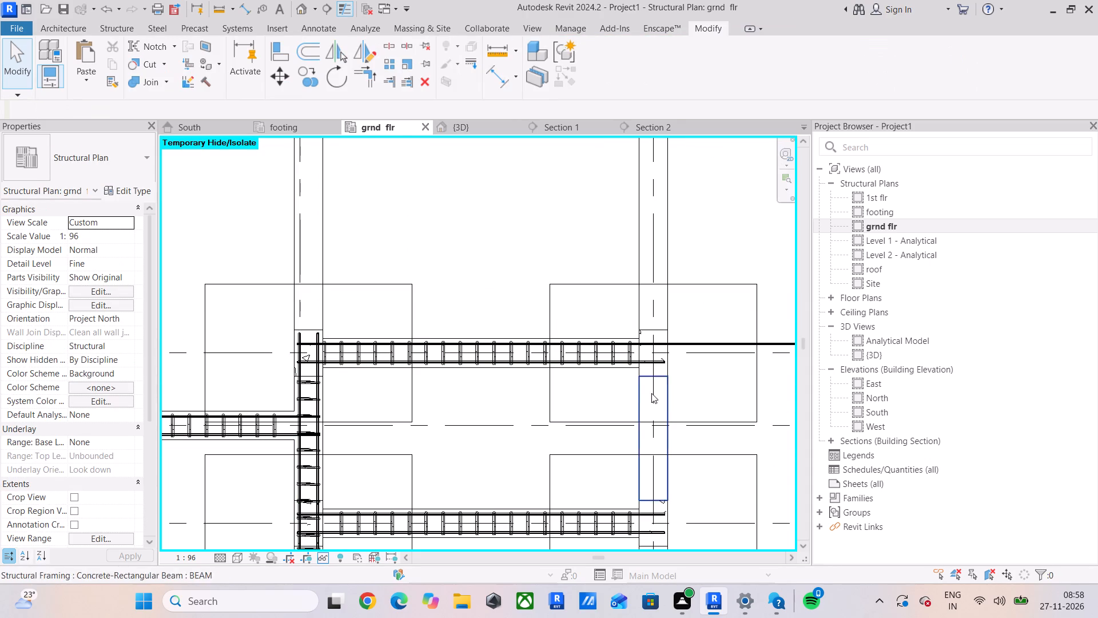
Delete the overlong longitudinal bar of the grid 2 beam that projects past the outer column.
{"action": "middle_click_drag", "start_coordinate": [617, 402], "coordinate": [401, 431]}
{"action": "scroll", "coordinate": [492, 369], "scroll_direction": "up", "scroll_amount": 4}
{"action": "left_click_drag", "start_coordinate": [646, 335], "coordinate": [622, 388]}
{"action": "key", "text": "Delete"}
Examine the beams along the numbered grids in plan for stretches still lacking stirrups.
{"action": "scroll", "coordinate": [622, 388], "scroll_direction": "down", "scroll_amount": 5}
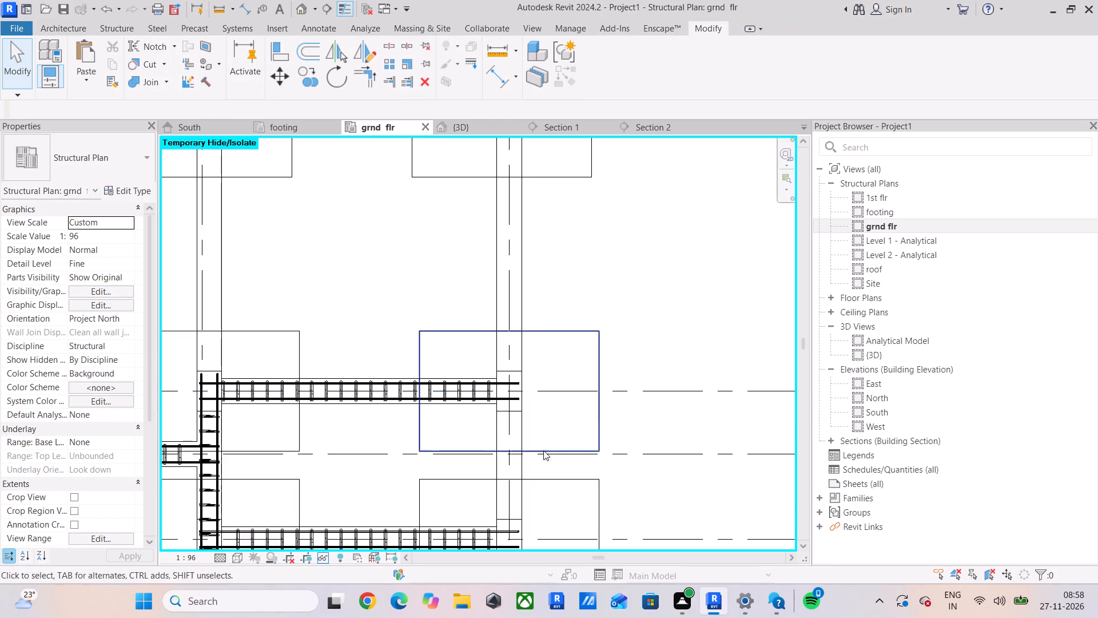
{"action": "scroll", "coordinate": [543, 450], "scroll_direction": "down", "scroll_amount": 3}
{"action": "middle_click_drag", "start_coordinate": [519, 466], "coordinate": [510, 271]}
{"action": "scroll", "coordinate": [433, 415], "scroll_direction": "down", "scroll_amount": 3}
{"action": "middle_click_drag", "start_coordinate": [366, 487], "coordinate": [431, 476]}
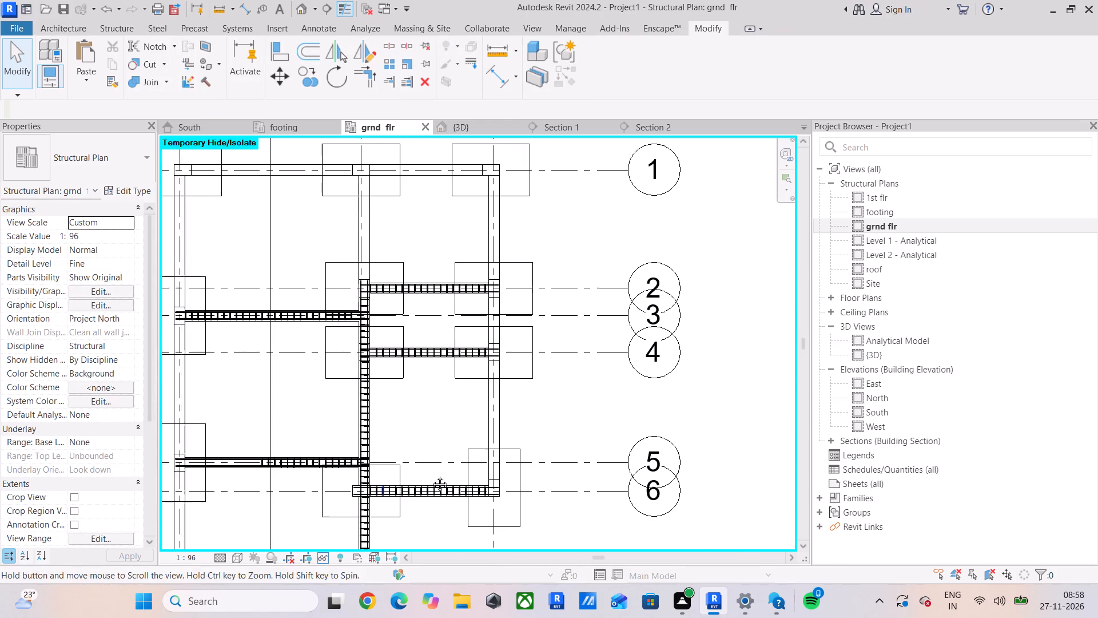
{"action": "middle_click_drag", "start_coordinate": [431, 476], "coordinate": [476, 448]}
{"action": "scroll", "coordinate": [334, 438], "scroll_direction": "up", "scroll_amount": 4}
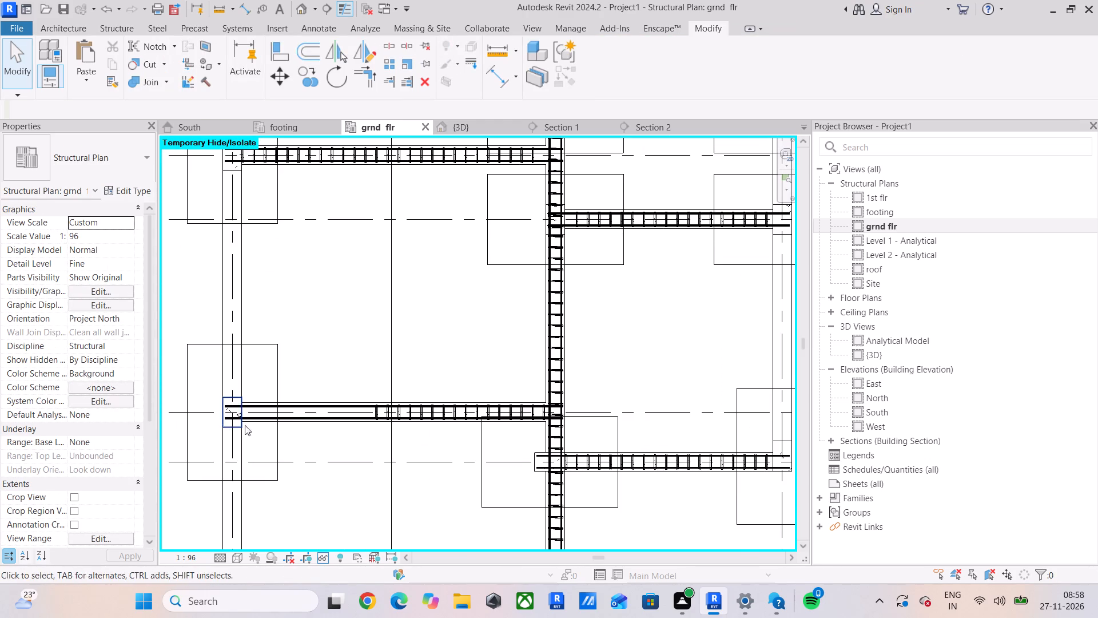
{"action": "scroll", "coordinate": [279, 425], "scroll_direction": "up", "scroll_amount": 1}
{"action": "middle_click_drag", "start_coordinate": [279, 425], "coordinate": [320, 573]}
{"action": "scroll", "coordinate": [321, 323], "scroll_direction": "up", "scroll_amount": 3}
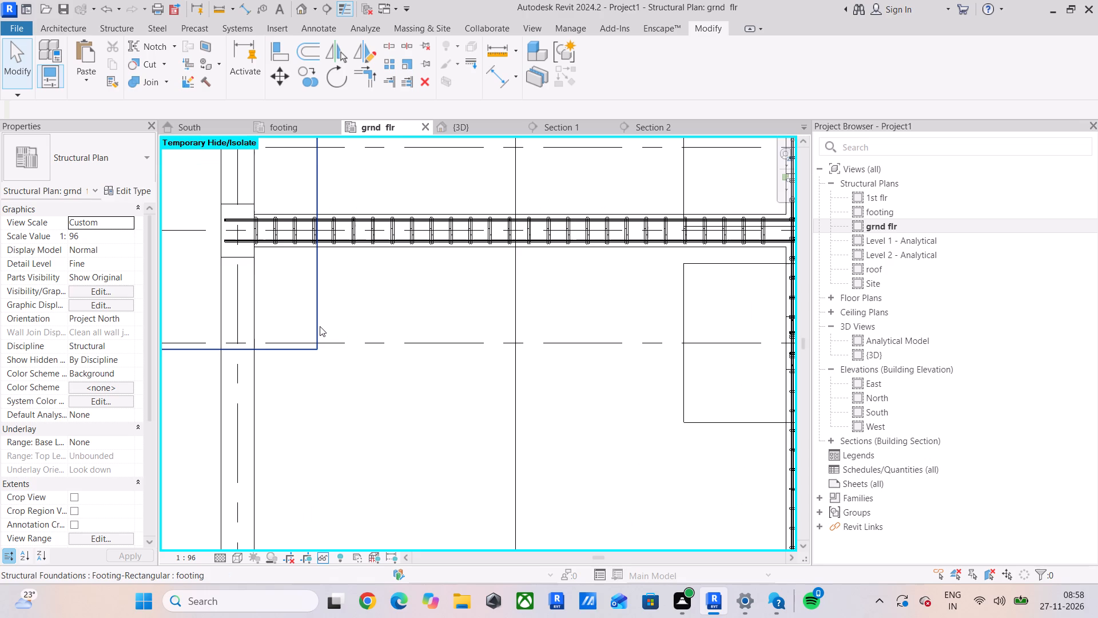
{"action": "scroll", "coordinate": [320, 326], "scroll_direction": "down", "scroll_amount": 5}
{"action": "scroll", "coordinate": [360, 439], "scroll_direction": "down", "scroll_amount": 2}
{"action": "middle_click_drag", "start_coordinate": [366, 446], "coordinate": [413, 251]}
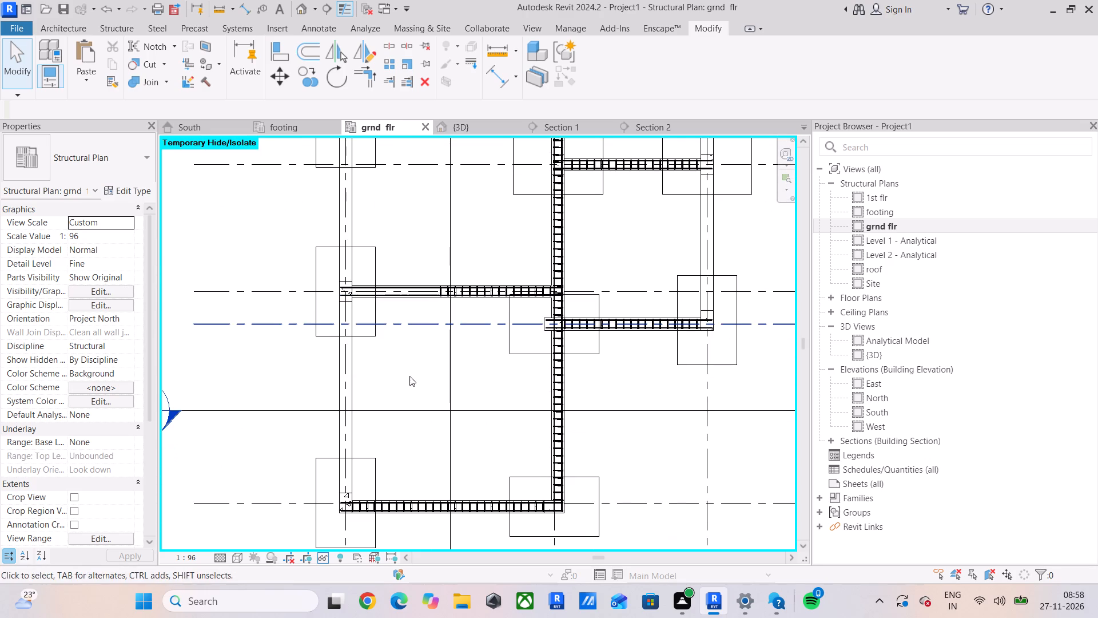
Copy the last stirrup of the grid 5 beam four times at 150 mm spacing into its unreinforced stretch.
{"action": "scroll", "coordinate": [430, 289], "scroll_direction": "up", "scroll_amount": 8}
{"action": "left_click", "coordinate": [455, 283]}
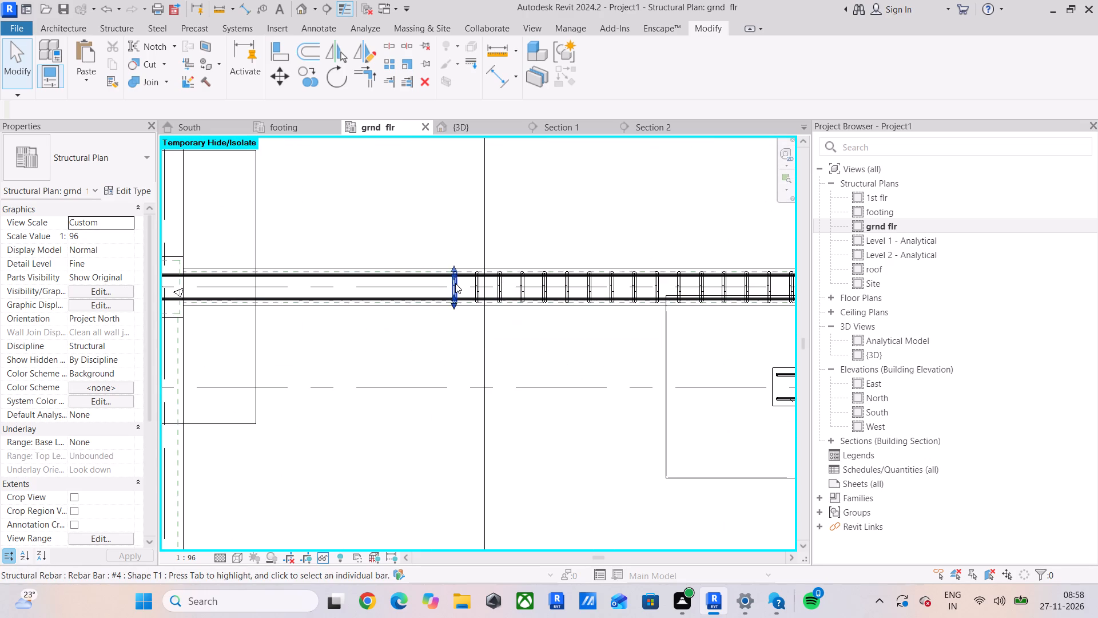
{"action": "middle_click_drag", "start_coordinate": [455, 286], "coordinate": [483, 368]}
{"action": "scroll", "coordinate": [494, 367], "scroll_direction": "up", "scroll_amount": 4}
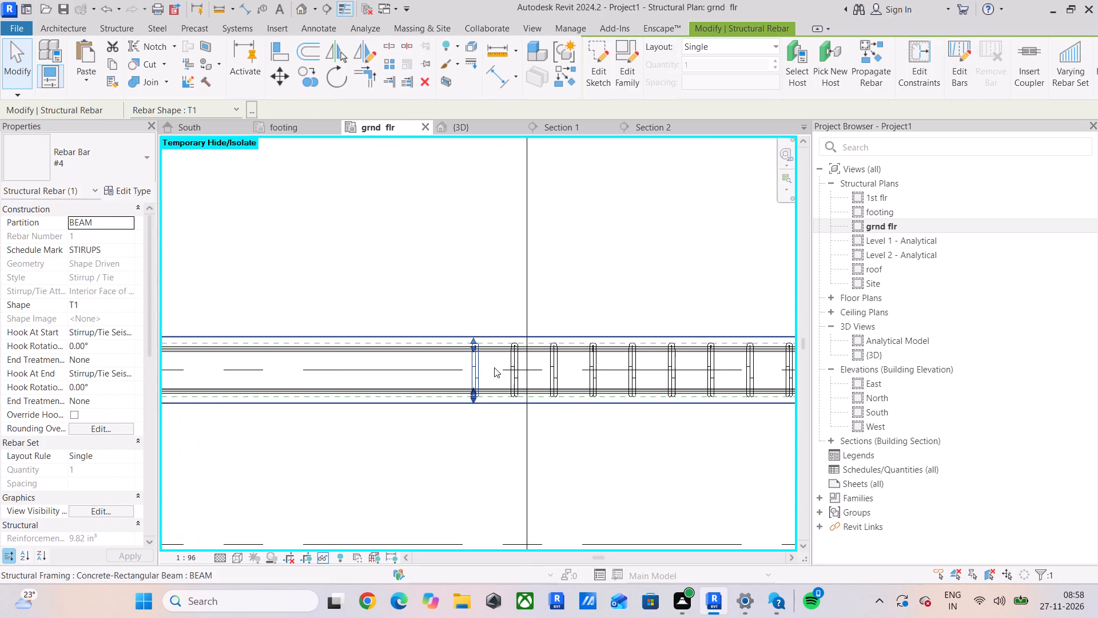
{"action": "left_click", "coordinate": [304, 81]}
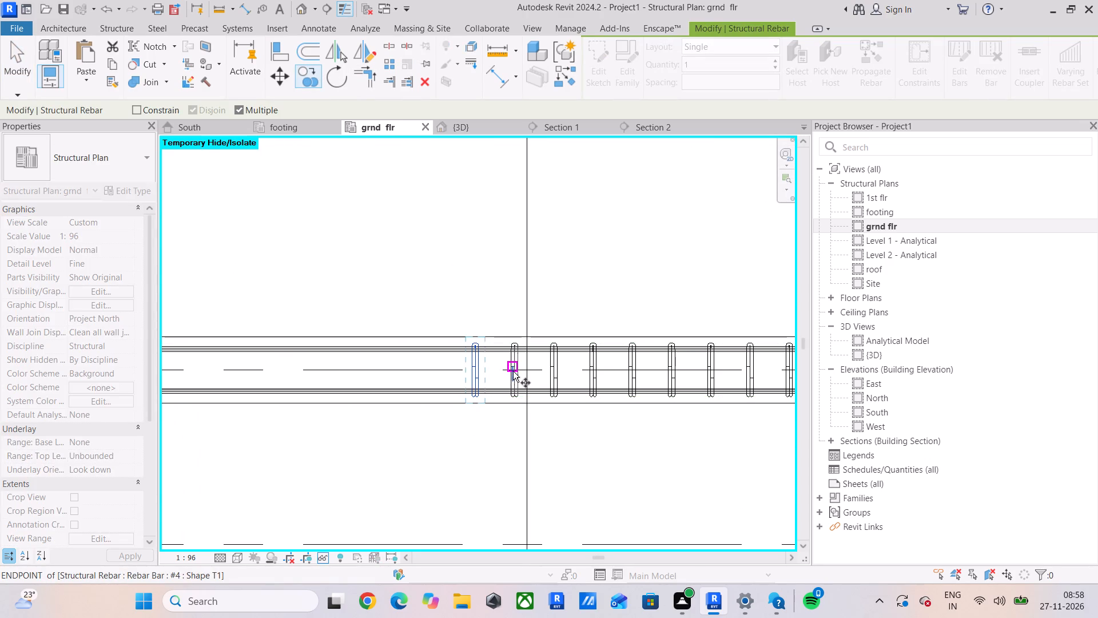
{"action": "scroll", "coordinate": [513, 371], "scroll_direction": "up", "scroll_amount": 9}
{"action": "left_click", "coordinate": [503, 365]}
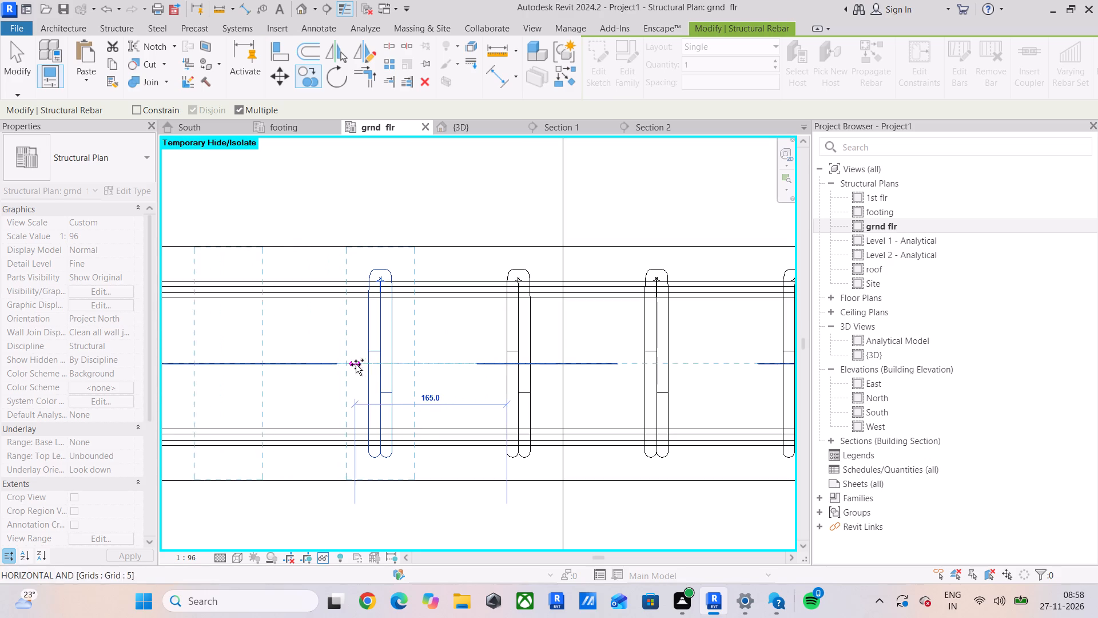
{"action": "left_click", "coordinate": [368, 365]}
{"action": "left_click", "coordinate": [228, 360]}
{"action": "middle_click_drag", "start_coordinate": [228, 360], "coordinate": [549, 346]}
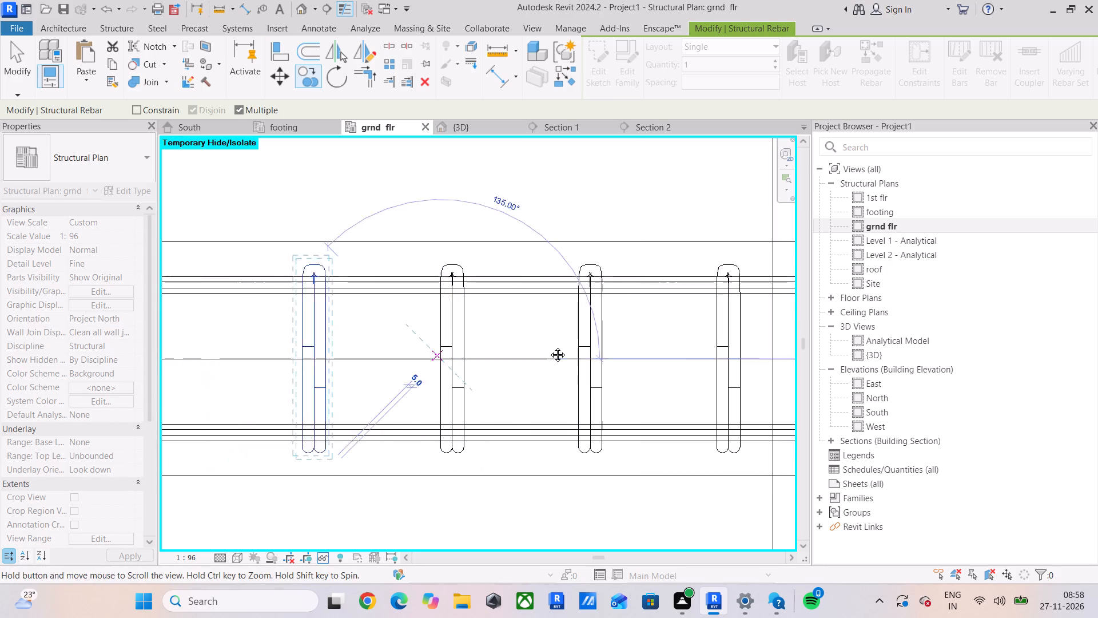
{"action": "middle_click_drag", "start_coordinate": [549, 346], "coordinate": [600, 346]}
{"action": "left_click", "coordinate": [464, 348]}
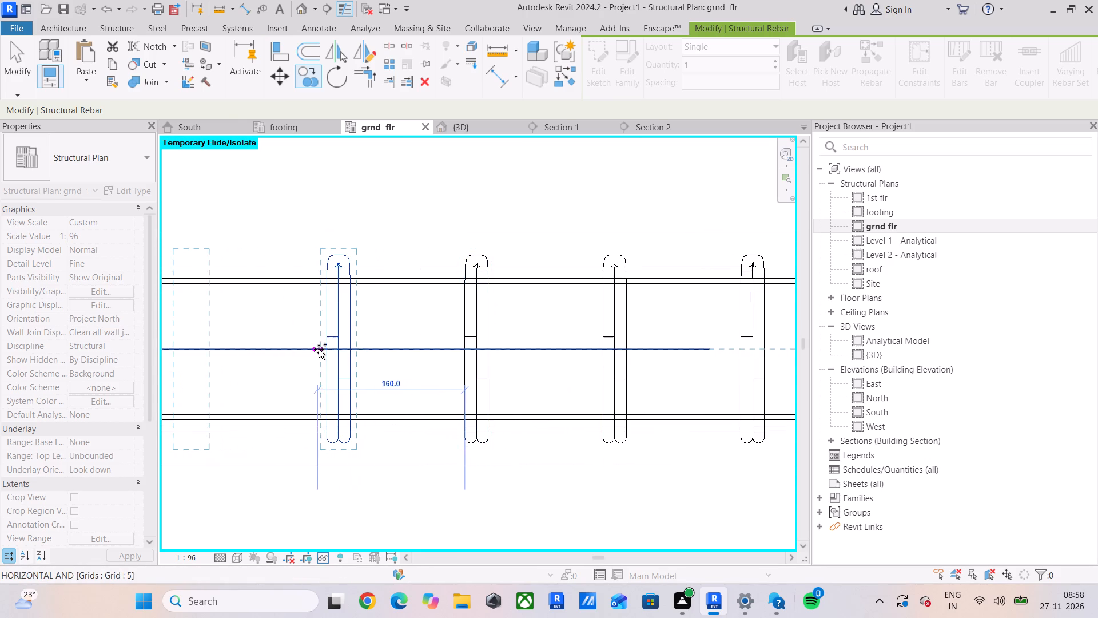
{"action": "left_click", "coordinate": [323, 352]}
Place eight more stirrup copies at 150 mm spacing up to the grid 5 beam's column face and end the Copy command.
{"action": "middle_click_drag", "start_coordinate": [327, 352], "coordinate": [628, 352]}
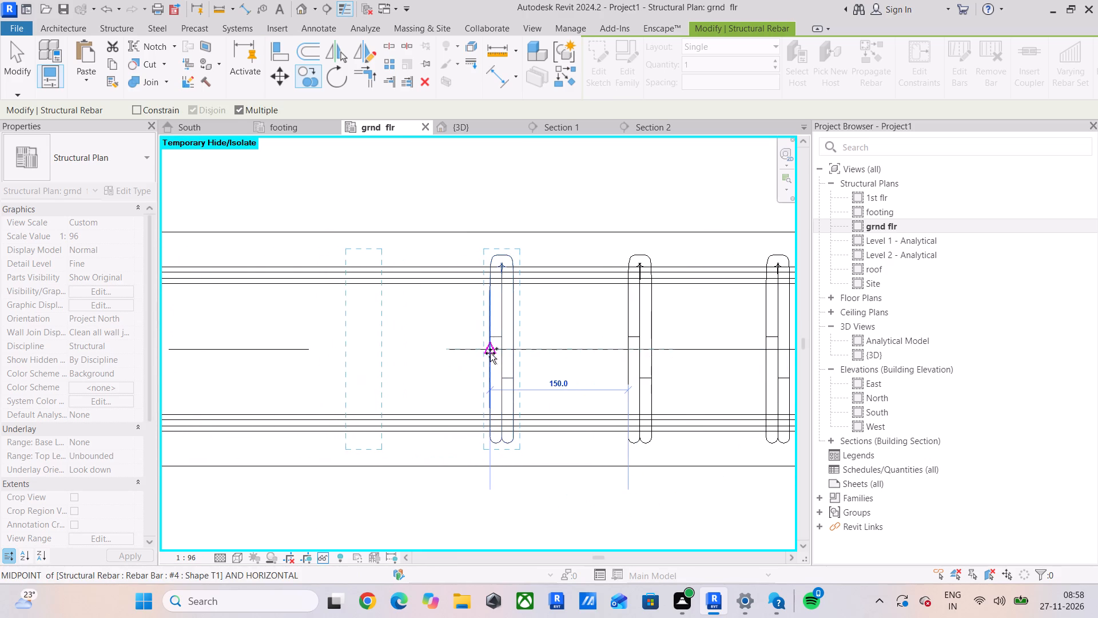
{"action": "left_click", "coordinate": [490, 353]}
{"action": "left_click", "coordinate": [351, 350]}
{"action": "middle_click_drag", "start_coordinate": [351, 350], "coordinate": [663, 358]}
{"action": "left_click", "coordinate": [527, 361]}
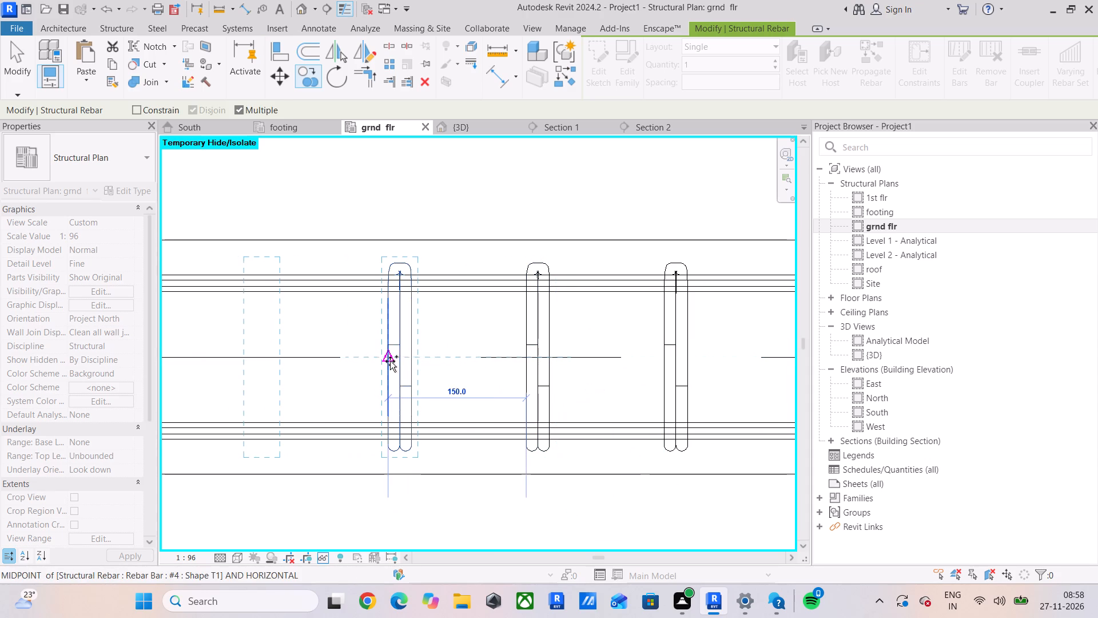
{"action": "left_click", "coordinate": [388, 360]}
{"action": "middle_click_drag", "start_coordinate": [386, 360], "coordinate": [630, 360]}
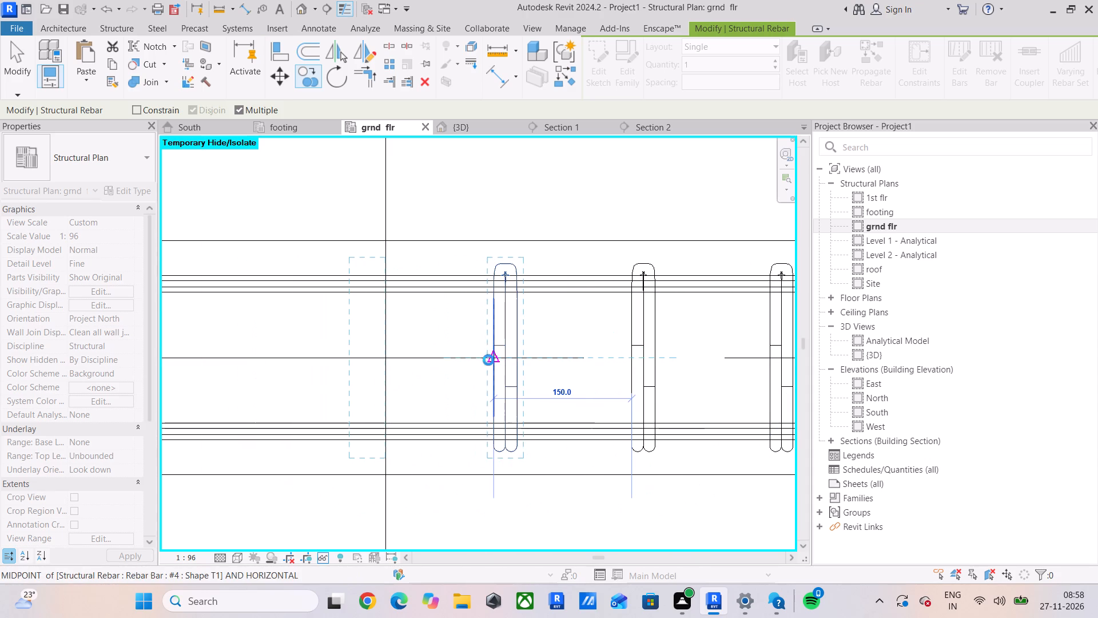
{"action": "left_click", "coordinate": [488, 360]}
{"action": "left_click", "coordinate": [352, 361]}
{"action": "middle_click_drag", "start_coordinate": [352, 361], "coordinate": [614, 367]}
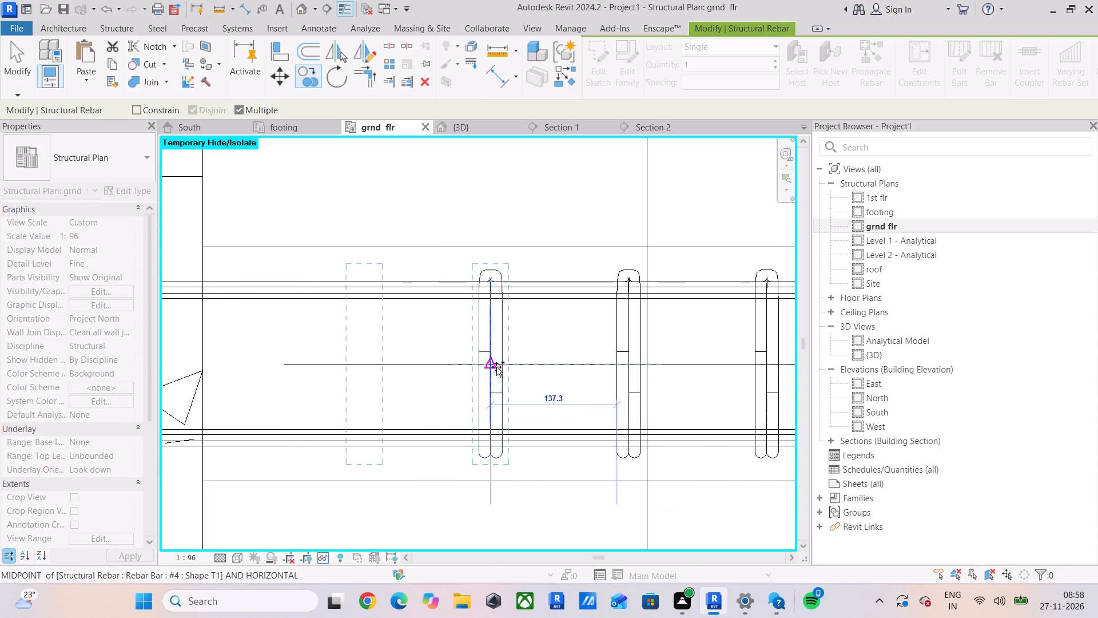
{"action": "left_click_drag", "start_coordinate": [475, 362], "coordinate": [468, 363]}
{"action": "left_click", "coordinate": [337, 363]}
{"action": "middle_click_drag", "start_coordinate": [296, 366], "coordinate": [431, 369]}
{"action": "key", "text": "Escape"}
{"action": "key", "text": "Escape"}
{"action": "scroll", "coordinate": [445, 386], "scroll_direction": "down", "scroll_amount": 8}
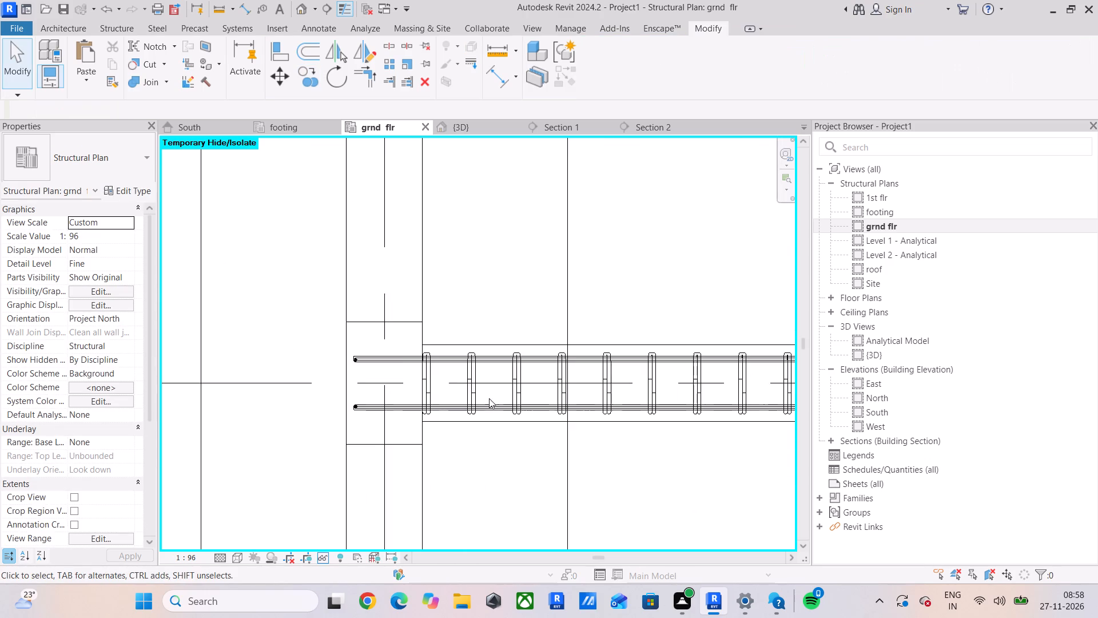
Examine the grid 5 beam's stirrups and its junction with the crossing beam, including the stirrup inside the junction.
{"action": "middle_click_drag", "start_coordinate": [498, 398], "coordinate": [279, 362]}
{"action": "scroll", "coordinate": [277, 360], "scroll_direction": "down", "scroll_amount": 5}
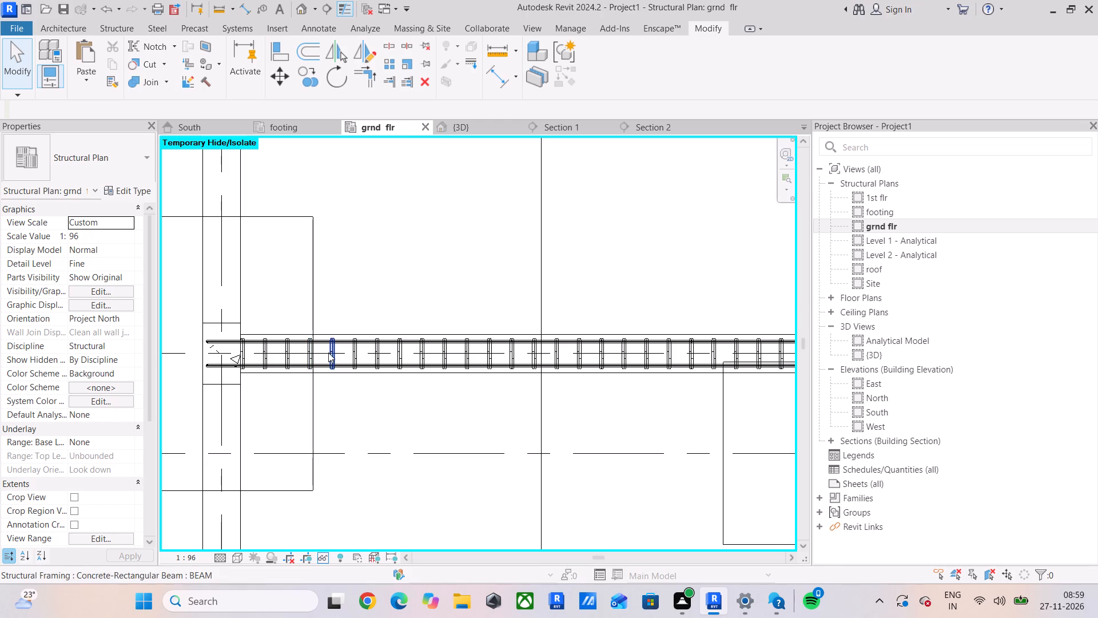
{"action": "scroll", "coordinate": [336, 346], "scroll_direction": "down", "scroll_amount": 4}
{"action": "middle_click_drag", "start_coordinate": [372, 376], "coordinate": [338, 438]}
{"action": "scroll", "coordinate": [544, 422], "scroll_direction": "up", "scroll_amount": 5}
{"action": "middle_click_drag", "start_coordinate": [647, 424], "coordinate": [615, 452]}
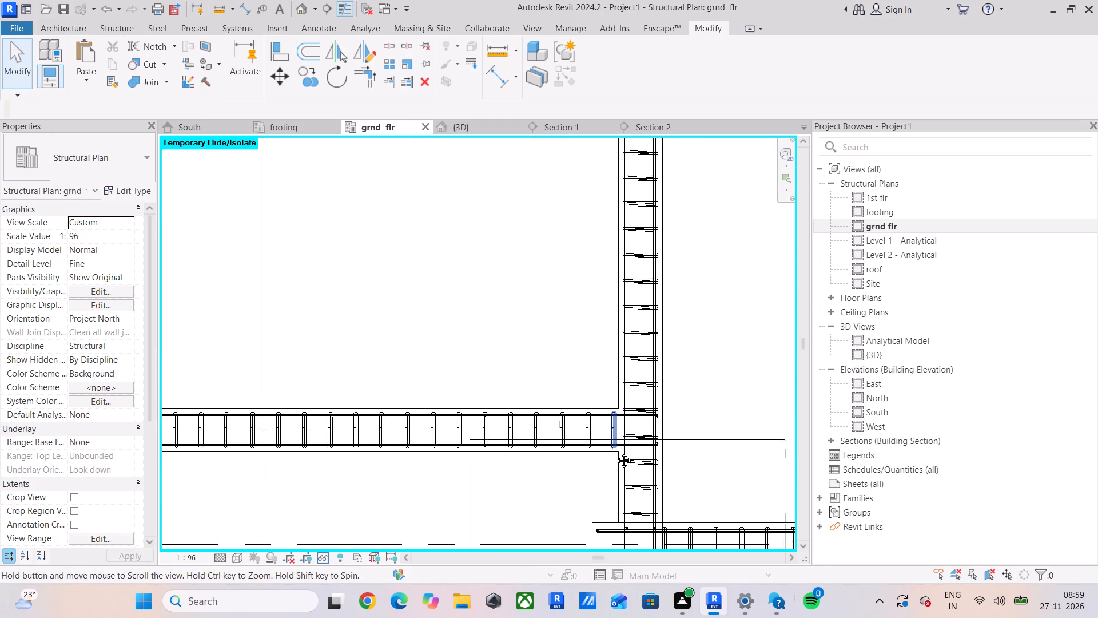
{"action": "middle_click_drag", "start_coordinate": [615, 452], "coordinate": [615, 453]}
{"action": "scroll", "coordinate": [643, 437], "scroll_direction": "up", "scroll_amount": 5}
{"action": "left_click", "coordinate": [637, 439]}
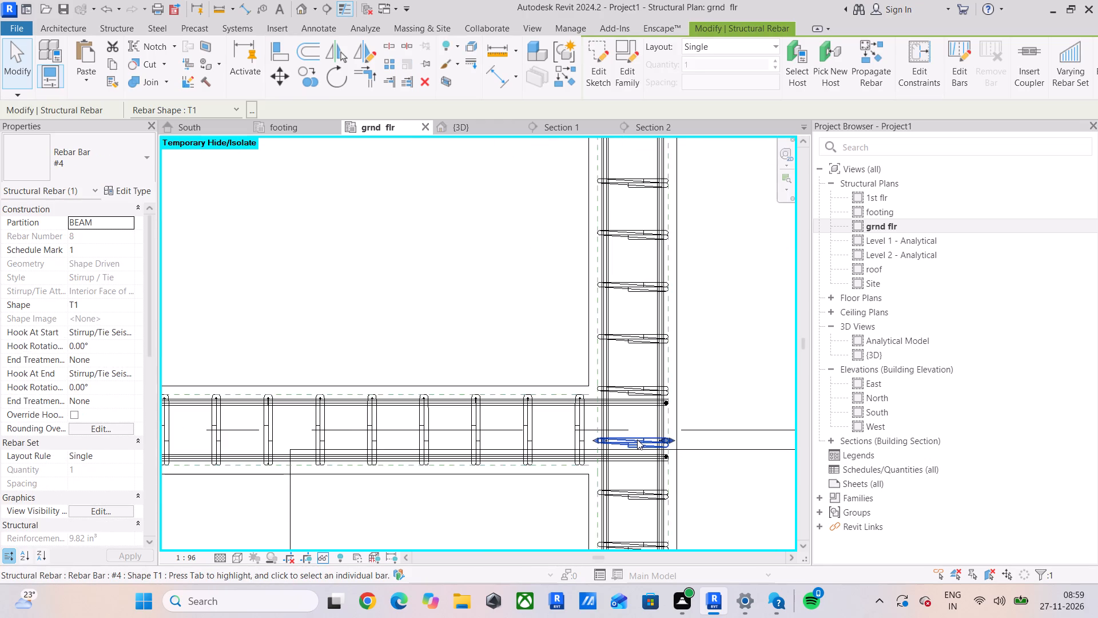
{"action": "scroll", "coordinate": [637, 439], "scroll_direction": "down", "scroll_amount": 5}
{"action": "left_click", "coordinate": [538, 489]}
{"action": "scroll", "coordinate": [538, 488], "scroll_direction": "down", "scroll_amount": 10}
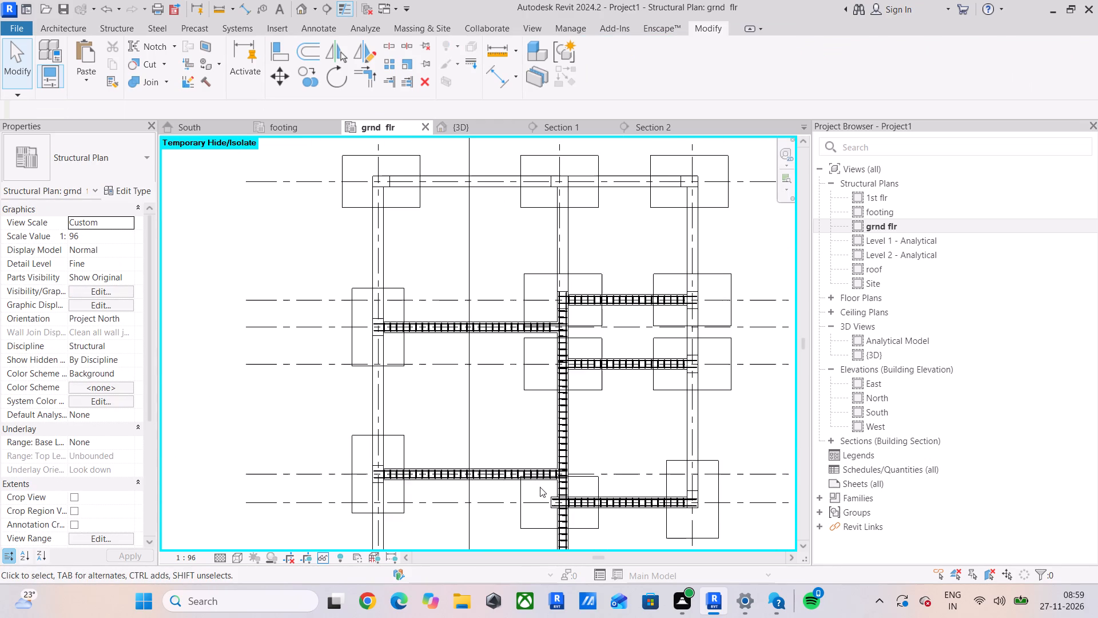
Measure the spacing between neighbouring stirrups of the long vertical beam at its column with the second crossing beam below grid 1.
{"action": "middle_click_drag", "start_coordinate": [540, 487], "coordinate": [537, 503]}
{"action": "scroll", "coordinate": [566, 299], "scroll_direction": "up", "scroll_amount": 14}
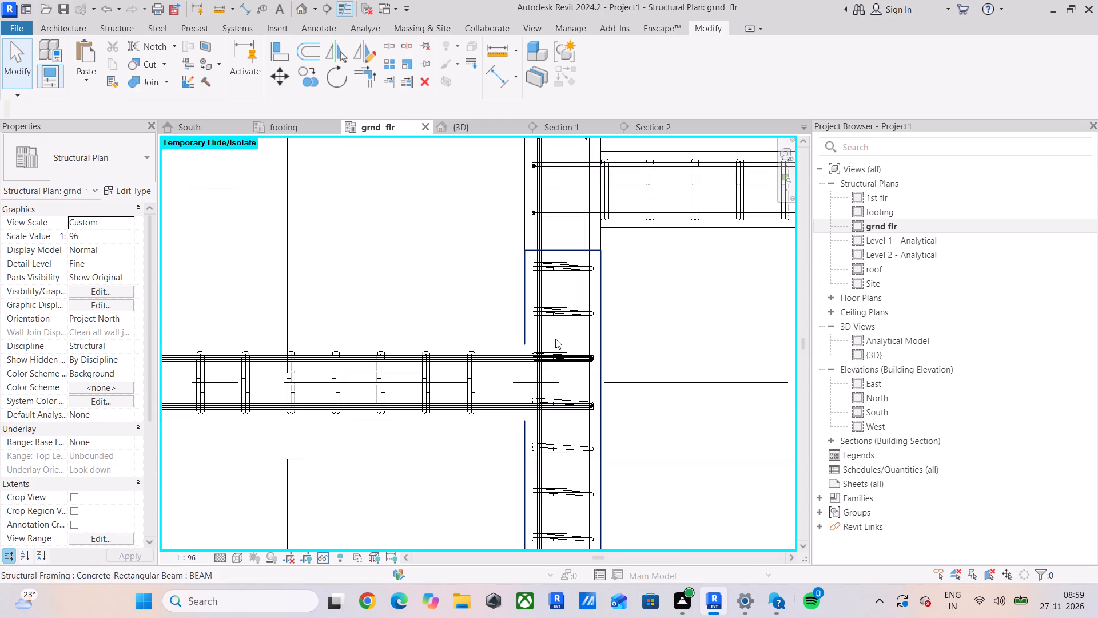
{"action": "scroll", "coordinate": [555, 339], "scroll_direction": "down", "scroll_amount": 5}
{"action": "scroll", "coordinate": [552, 410], "scroll_direction": "down", "scroll_amount": 5}
{"action": "middle_click_drag", "start_coordinate": [550, 424], "coordinate": [540, 331]}
{"action": "scroll", "coordinate": [539, 339], "scroll_direction": "up", "scroll_amount": 10}
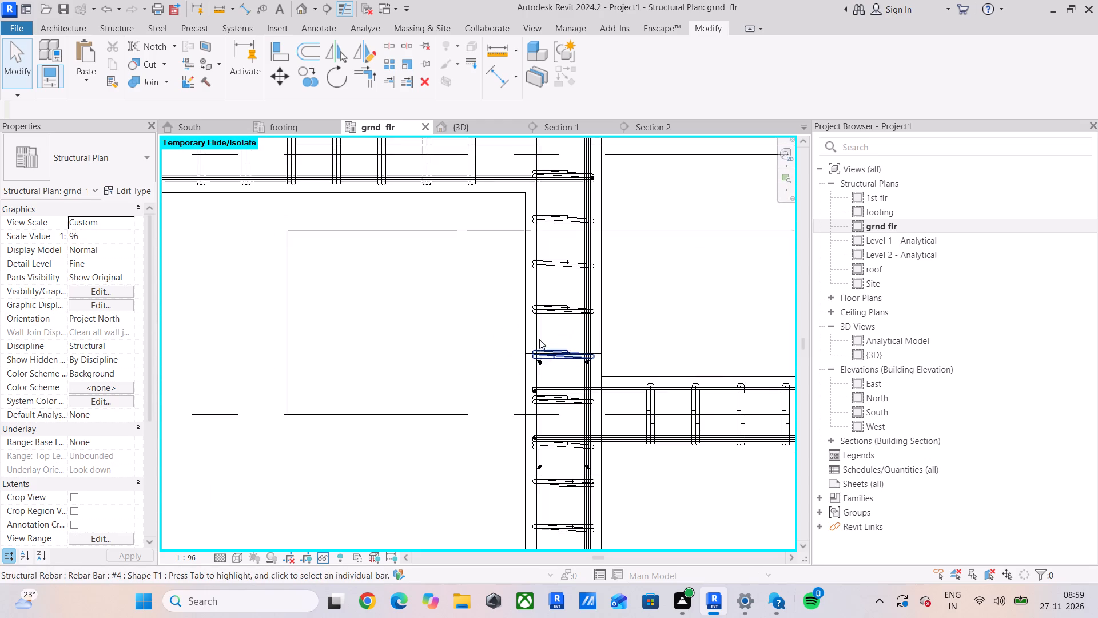
{"action": "scroll", "coordinate": [565, 417], "scroll_direction": "up", "scroll_amount": 4}
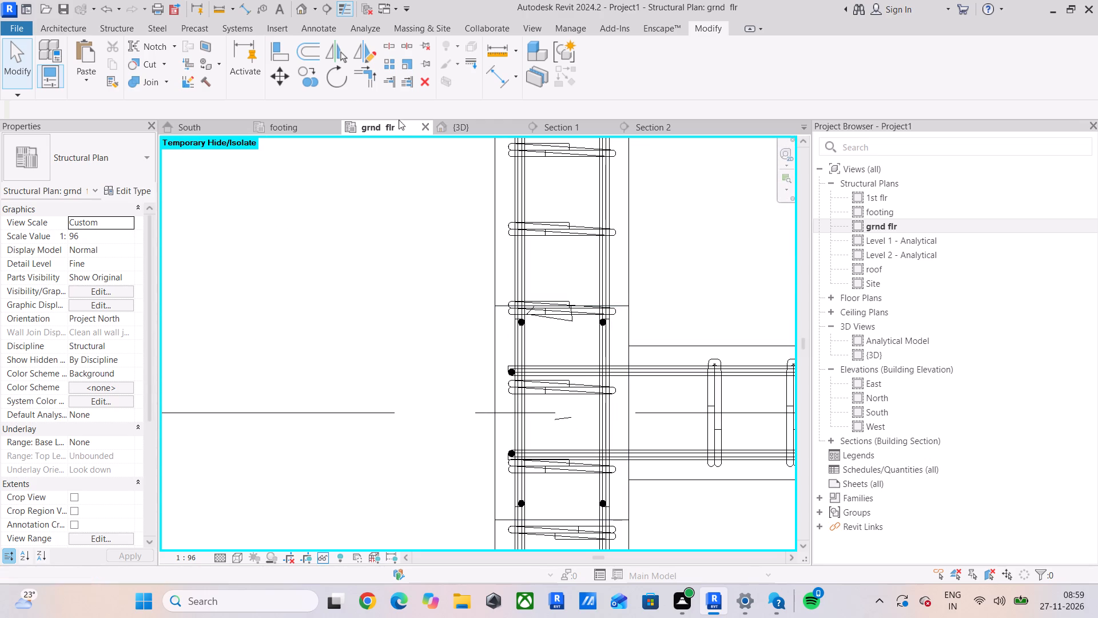
{"action": "left_click", "coordinate": [499, 84]}
{"action": "scroll", "coordinate": [568, 353], "scroll_direction": "up", "scroll_amount": 4}
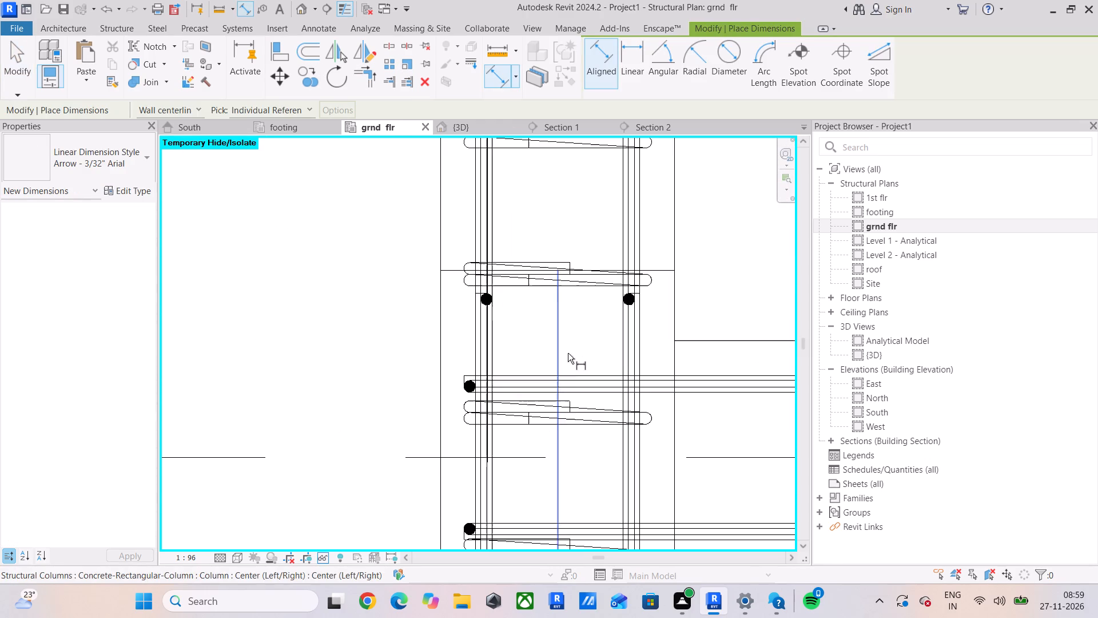
{"action": "left_click", "coordinate": [591, 410]}
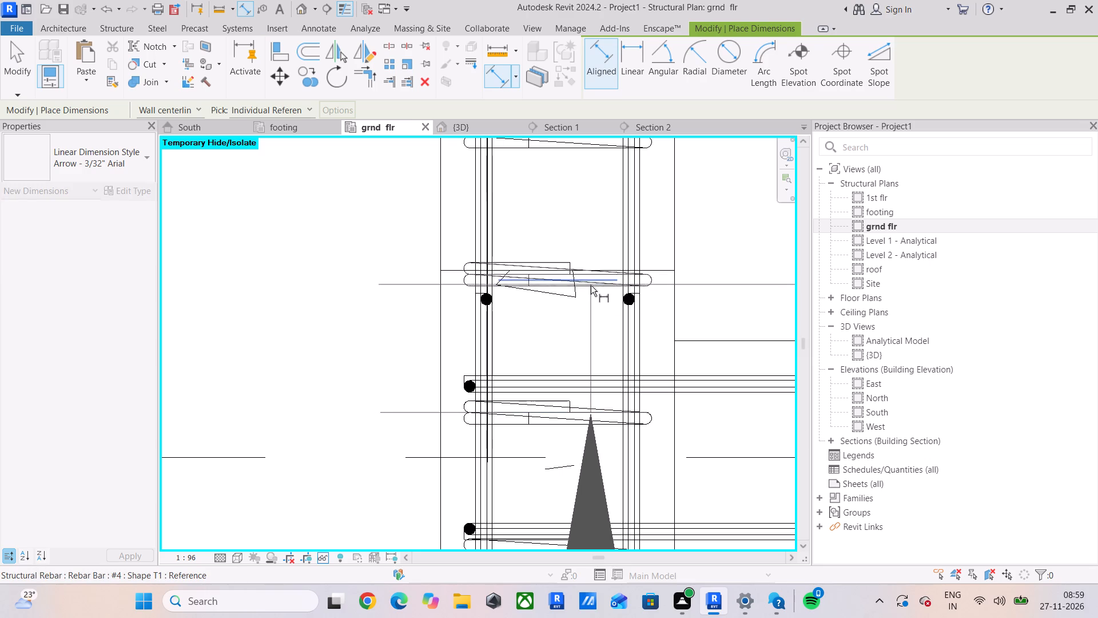
{"action": "left_click", "coordinate": [593, 292]}
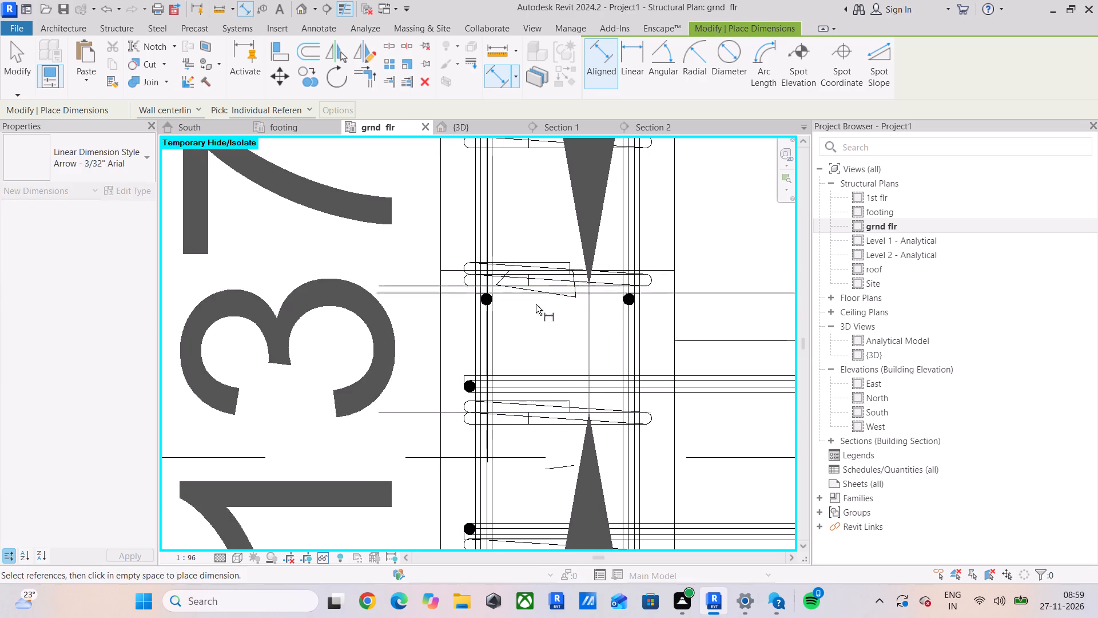
{"action": "scroll", "coordinate": [464, 321], "scroll_direction": "down", "scroll_amount": 5}
{"action": "key", "text": "Escape"}
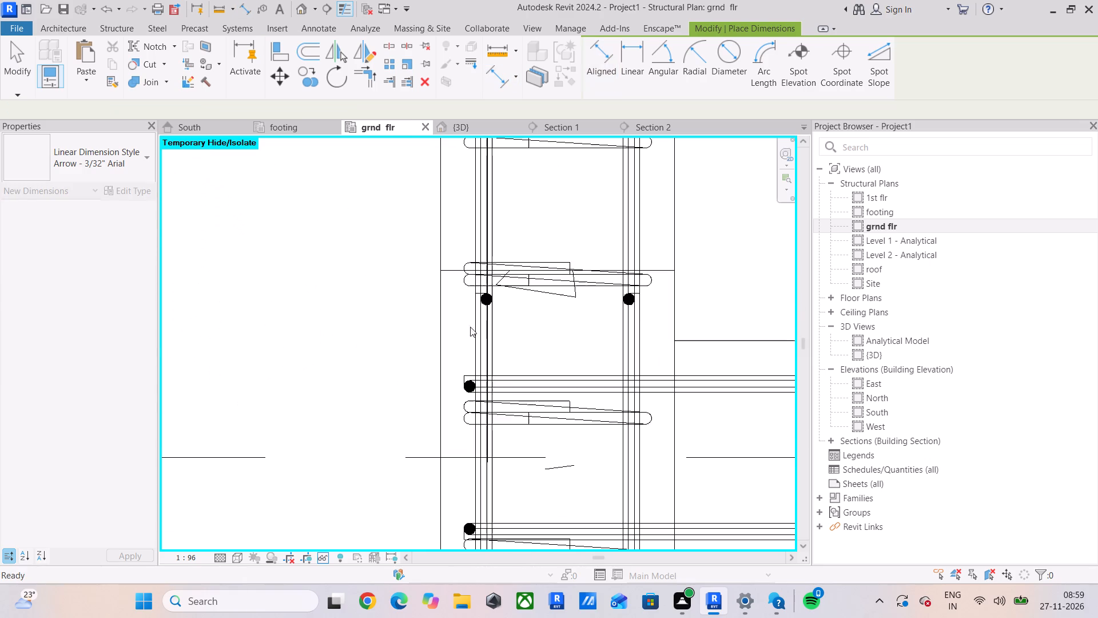
{"action": "scroll", "coordinate": [536, 390], "scroll_direction": "up", "scroll_amount": 1}
{"action": "left_click", "coordinate": [575, 433]}
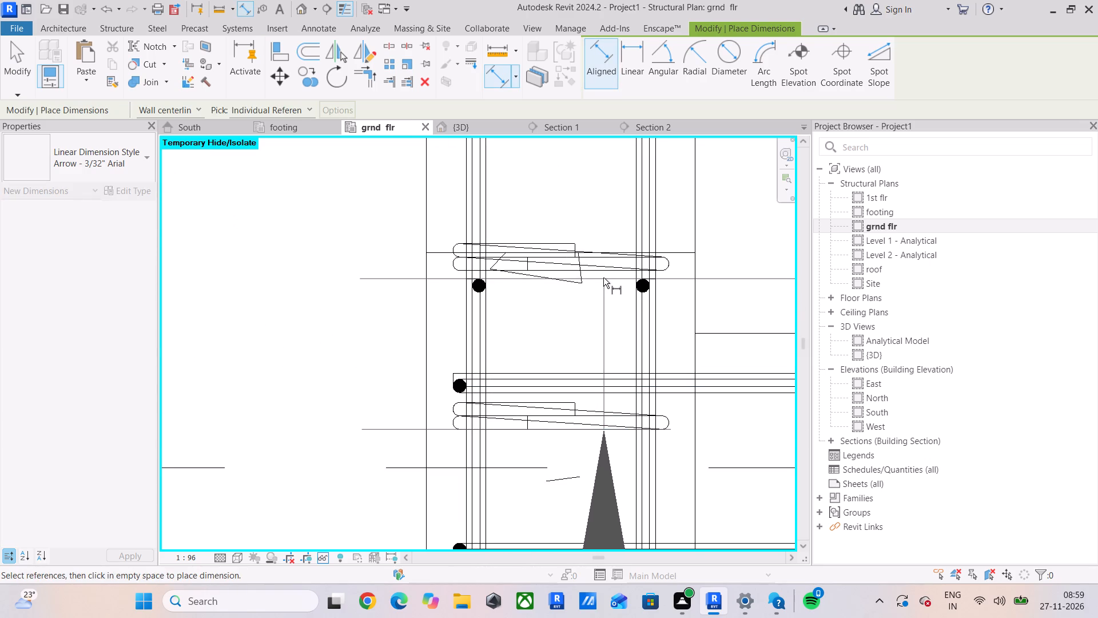
{"action": "left_click", "coordinate": [603, 276]}
{"action": "scroll", "coordinate": [427, 313], "scroll_direction": "down", "scroll_amount": 4}
{"action": "key", "text": "Escape"}
{"action": "scroll", "coordinate": [401, 319], "scroll_direction": "down", "scroll_amount": 4}
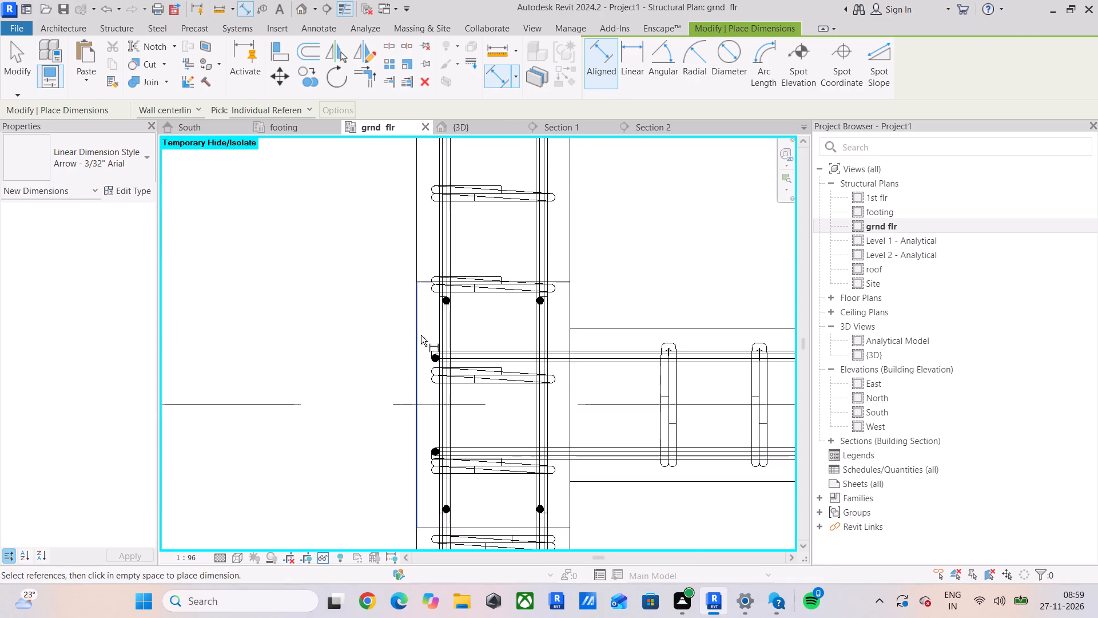
{"action": "middle_click_drag", "start_coordinate": [421, 335], "coordinate": [393, 265]}
{"action": "scroll", "coordinate": [399, 291], "scroll_direction": "down", "scroll_amount": 3}
{"action": "middle_click_drag", "start_coordinate": [399, 293], "coordinate": [369, 255]}
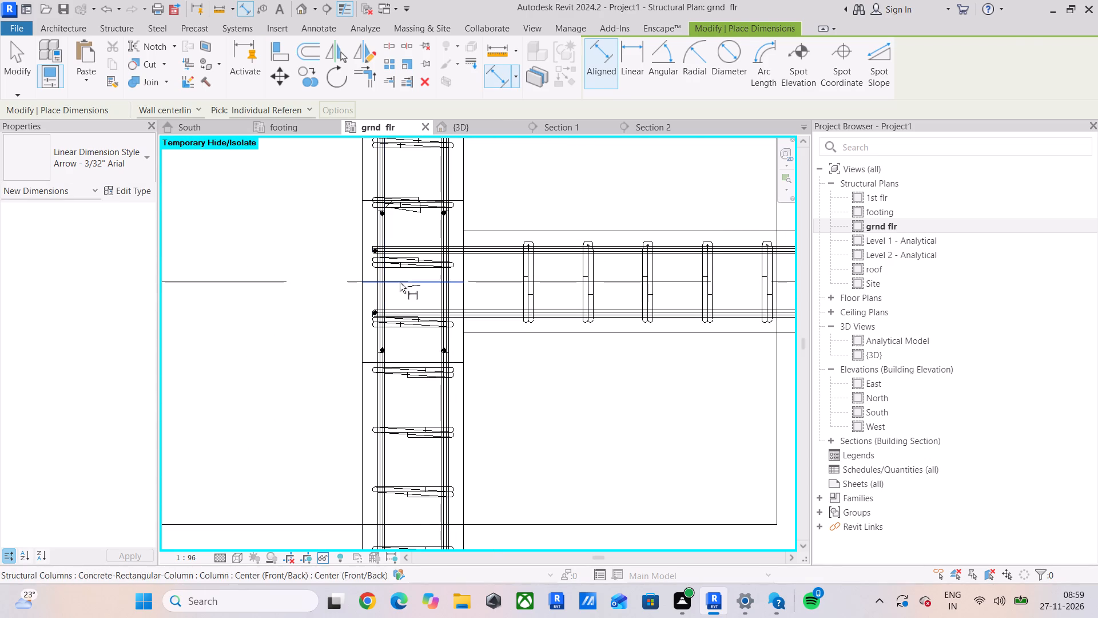
{"action": "left_click", "coordinate": [13, 57]}
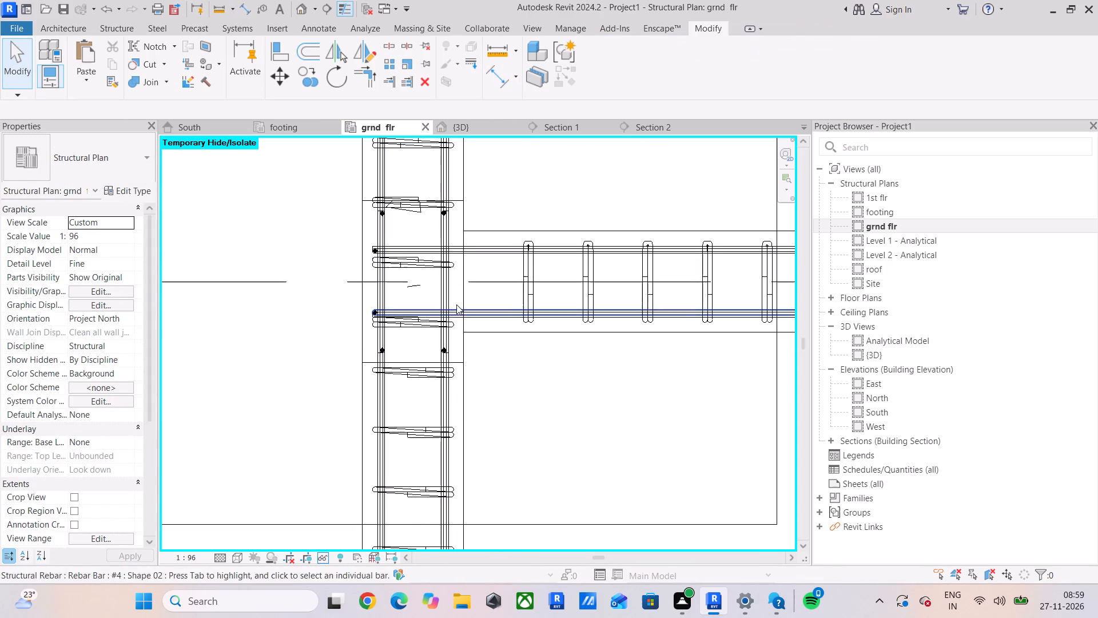
Delete the three vertical-beam stirrups that lie within that column junction.
{"action": "scroll", "coordinate": [427, 367], "scroll_direction": "down", "scroll_amount": 2}
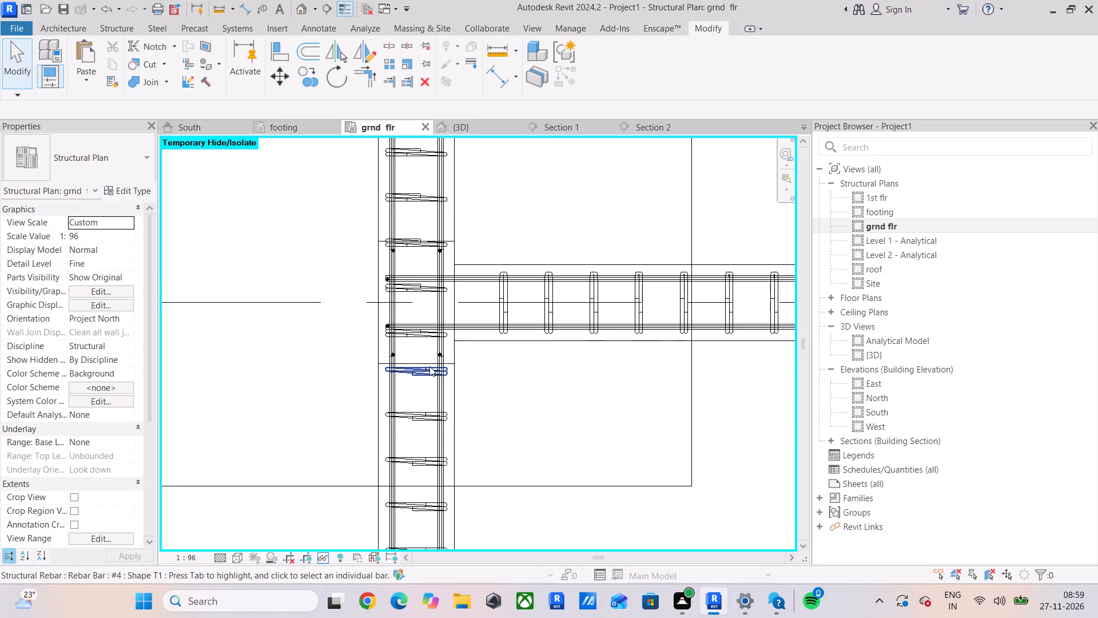
{"action": "scroll", "coordinate": [411, 366], "scroll_direction": "up", "scroll_amount": 2}
{"action": "left_click", "coordinate": [413, 324]}
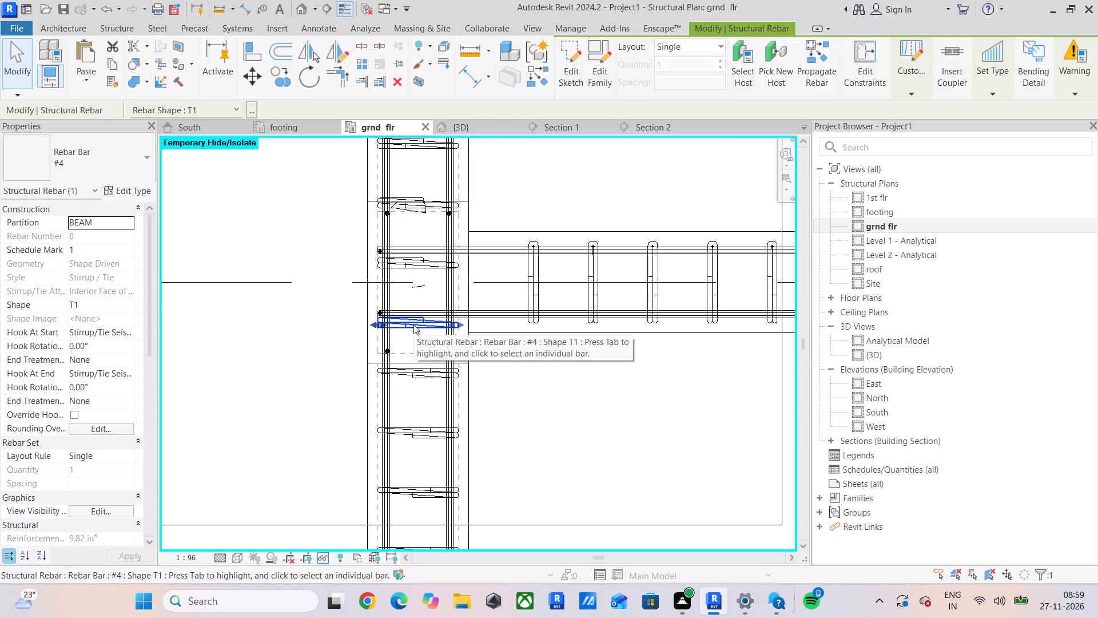
{"action": "key", "text": "Delete"}
{"action": "left_click", "coordinate": [418, 262]}
{"action": "key", "text": "Delete"}
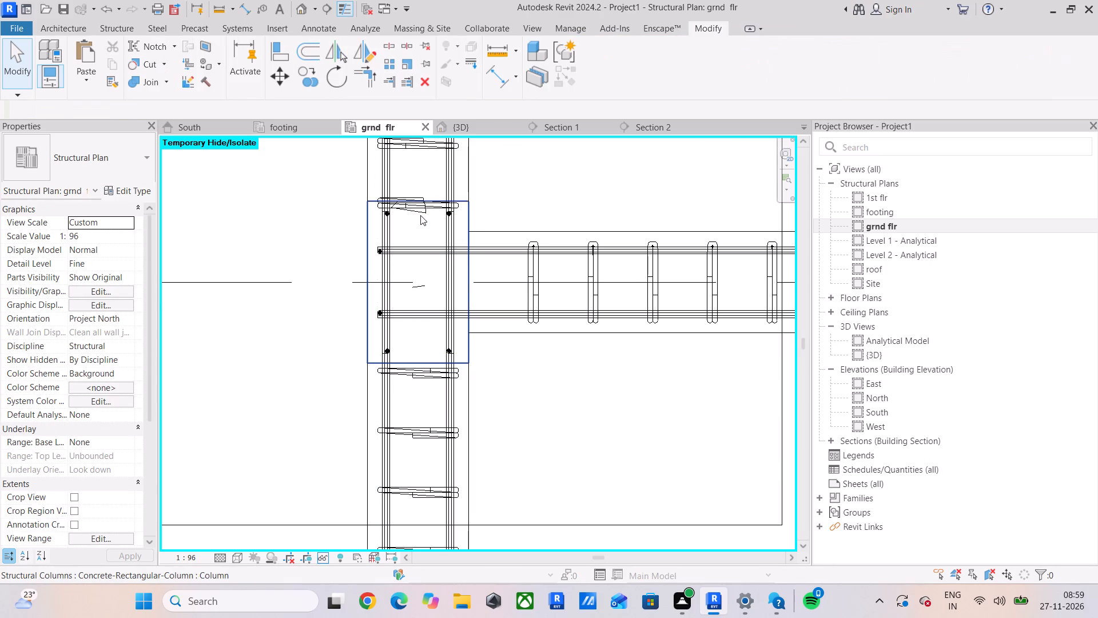
{"action": "left_click", "coordinate": [420, 208]}
{"action": "key", "text": "Delete"}
Examine the ground floor plan for beams and junctions whose stirrups are still missing or misplaced.
{"action": "middle_click_drag", "start_coordinate": [422, 291], "coordinate": [432, 458]}
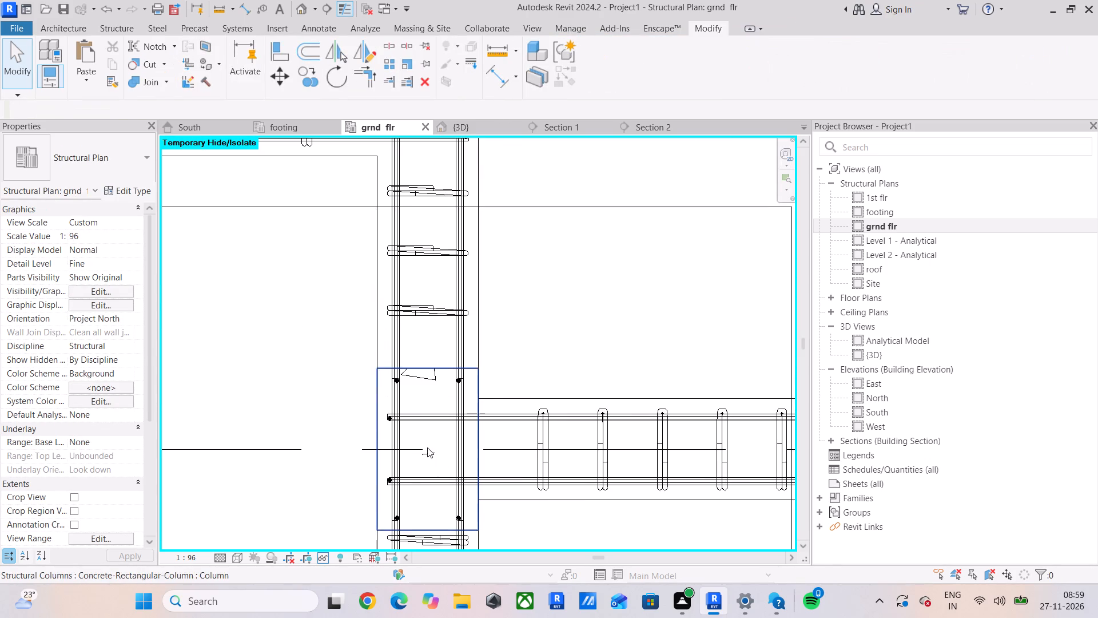
{"action": "scroll", "coordinate": [413, 414], "scroll_direction": "down", "scroll_amount": 5}
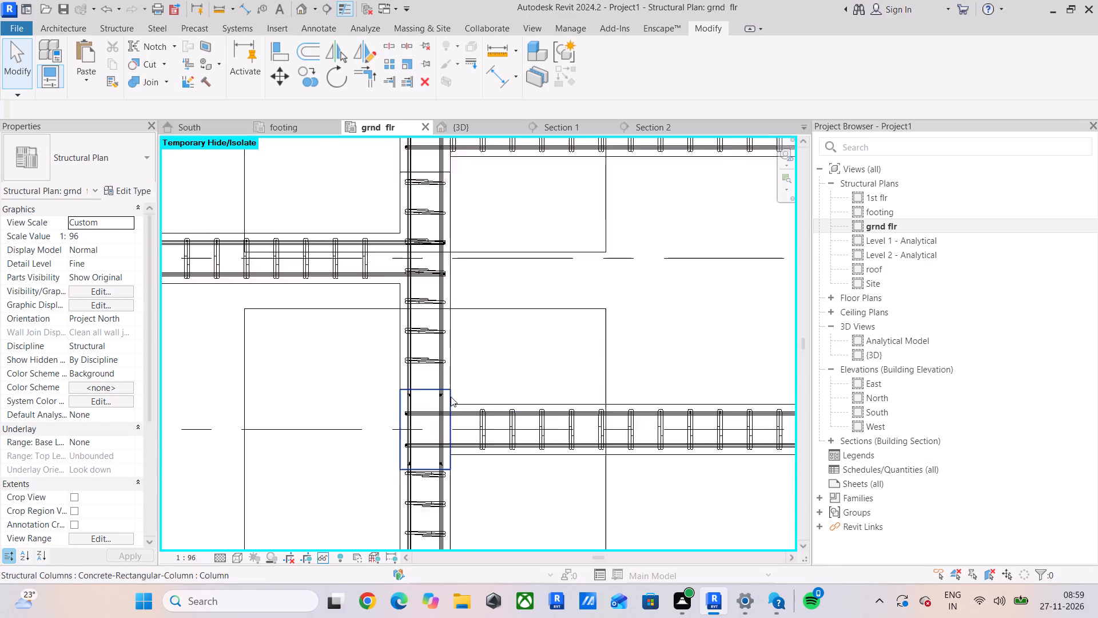
{"action": "scroll", "coordinate": [451, 397], "scroll_direction": "down", "scroll_amount": 2}
{"action": "scroll", "coordinate": [444, 277], "scroll_direction": "up", "scroll_amount": 5}
{"action": "scroll", "coordinate": [431, 304], "scroll_direction": "down", "scroll_amount": 5}
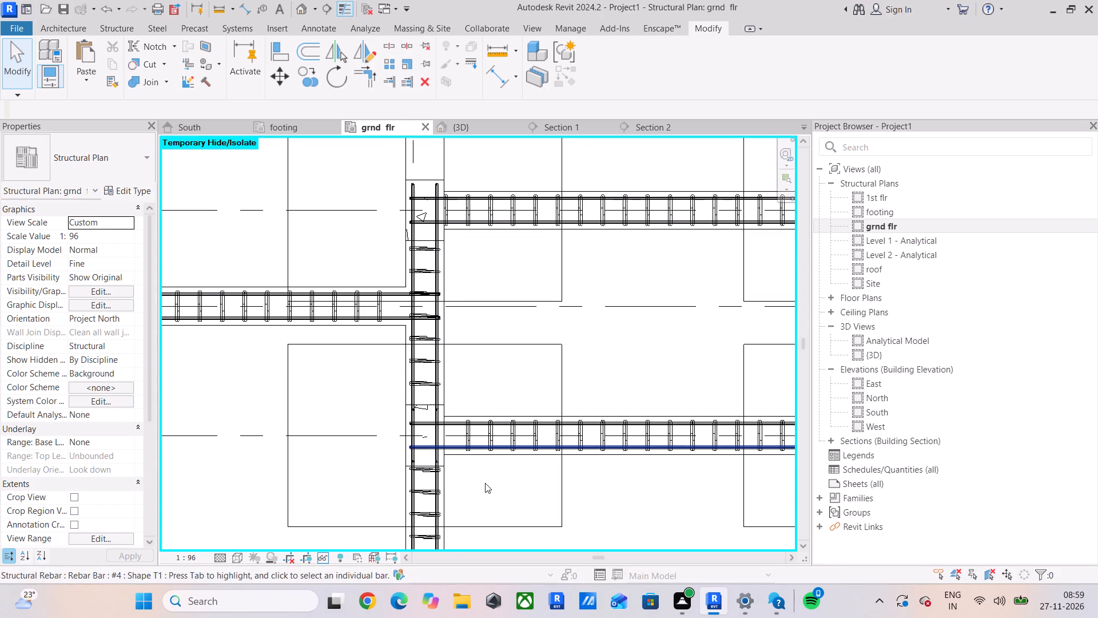
{"action": "middle_click_drag", "start_coordinate": [485, 483], "coordinate": [463, 386]}
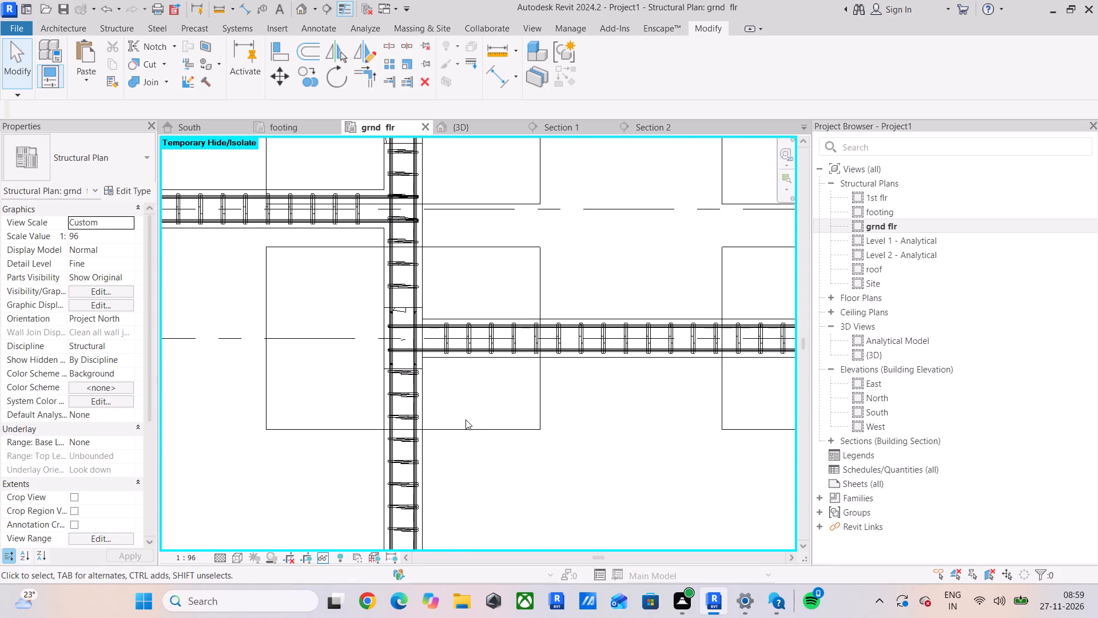
{"action": "scroll", "coordinate": [466, 419], "scroll_direction": "down", "scroll_amount": 3}
{"action": "middle_click_drag", "start_coordinate": [466, 419], "coordinate": [459, 275]}
{"action": "middle_click_drag", "start_coordinate": [481, 400], "coordinate": [555, 304]}
{"action": "scroll", "coordinate": [539, 369], "scroll_direction": "down", "scroll_amount": 4}
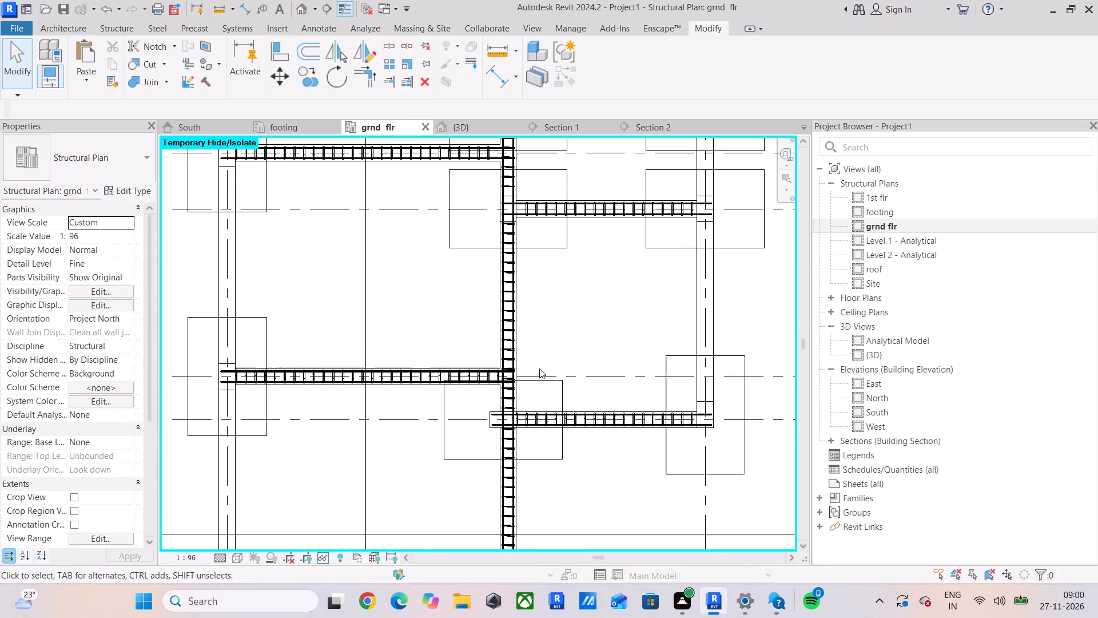
{"action": "middle_click_drag", "start_coordinate": [539, 369], "coordinate": [554, 399]}
{"action": "middle_click_drag", "start_coordinate": [554, 370], "coordinate": [575, 496]}
{"action": "middle_click_drag", "start_coordinate": [578, 367], "coordinate": [578, 478]}
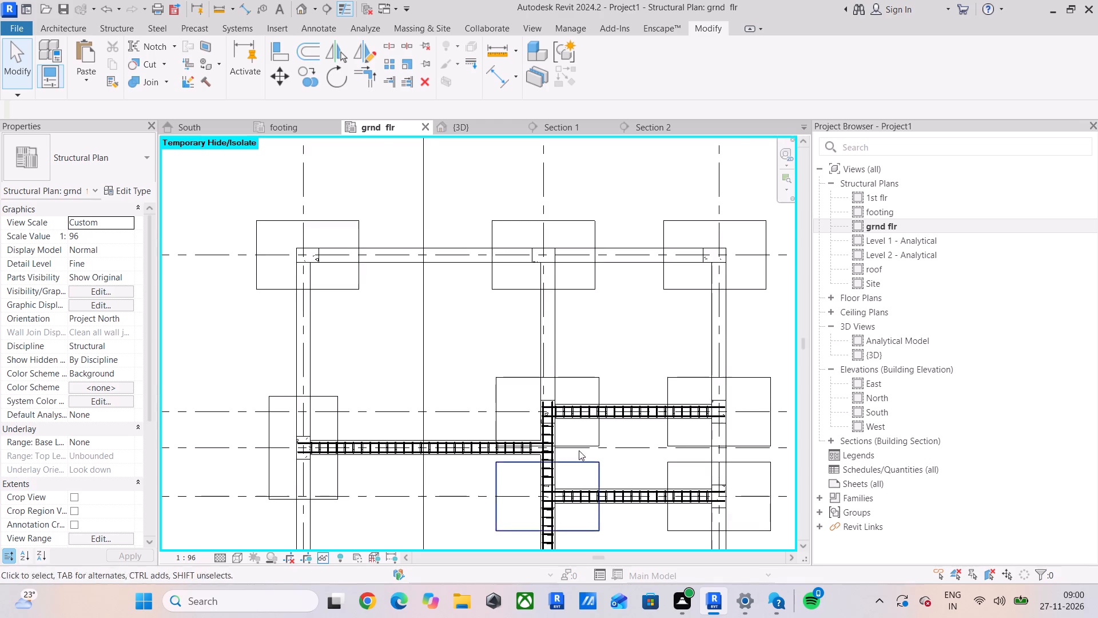
{"action": "scroll", "coordinate": [576, 413], "scroll_direction": "up", "scroll_amount": 5}
{"action": "scroll", "coordinate": [524, 388], "scroll_direction": "up", "scroll_amount": 4}
{"action": "scroll", "coordinate": [524, 388], "scroll_direction": "down", "scroll_amount": 10}
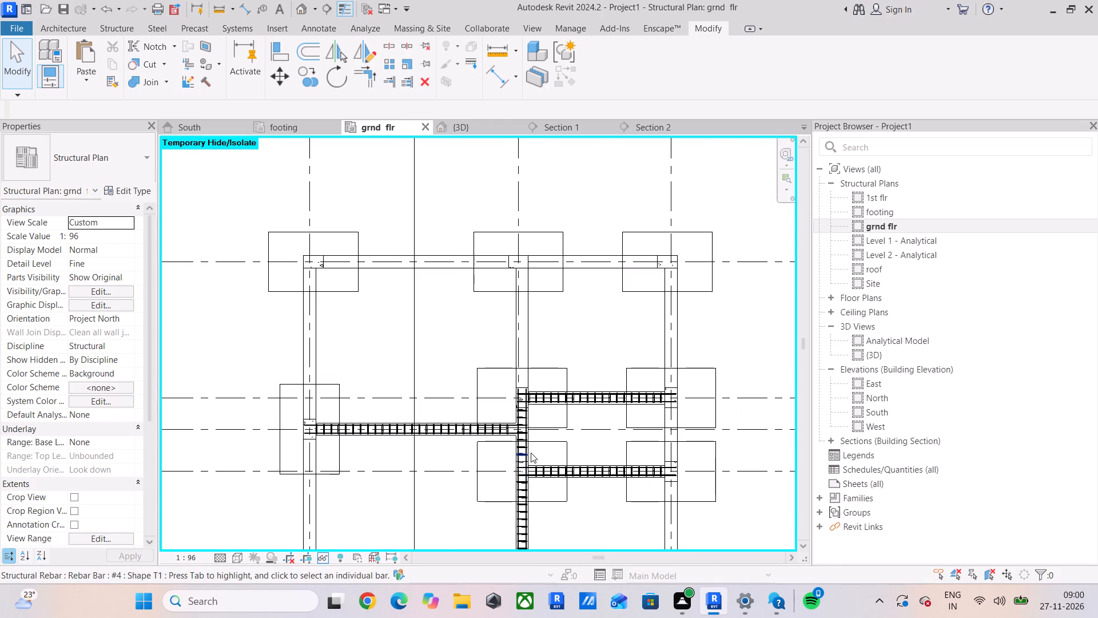
{"action": "middle_click_drag", "start_coordinate": [535, 462], "coordinate": [535, 352]}
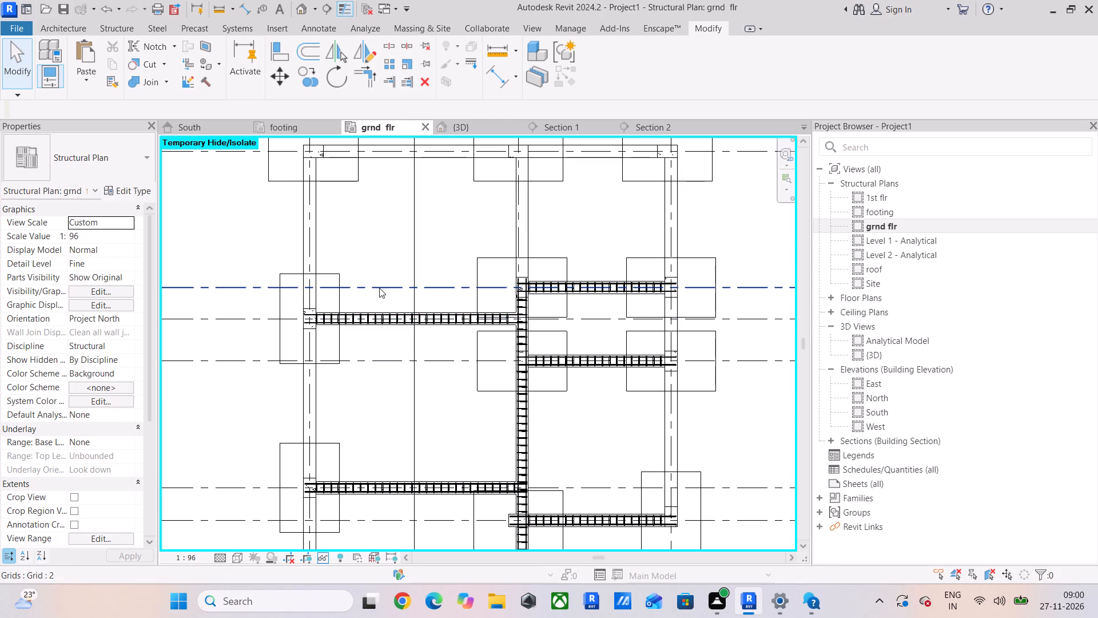
{"action": "scroll", "coordinate": [530, 400], "scroll_direction": "up", "scroll_amount": 4}
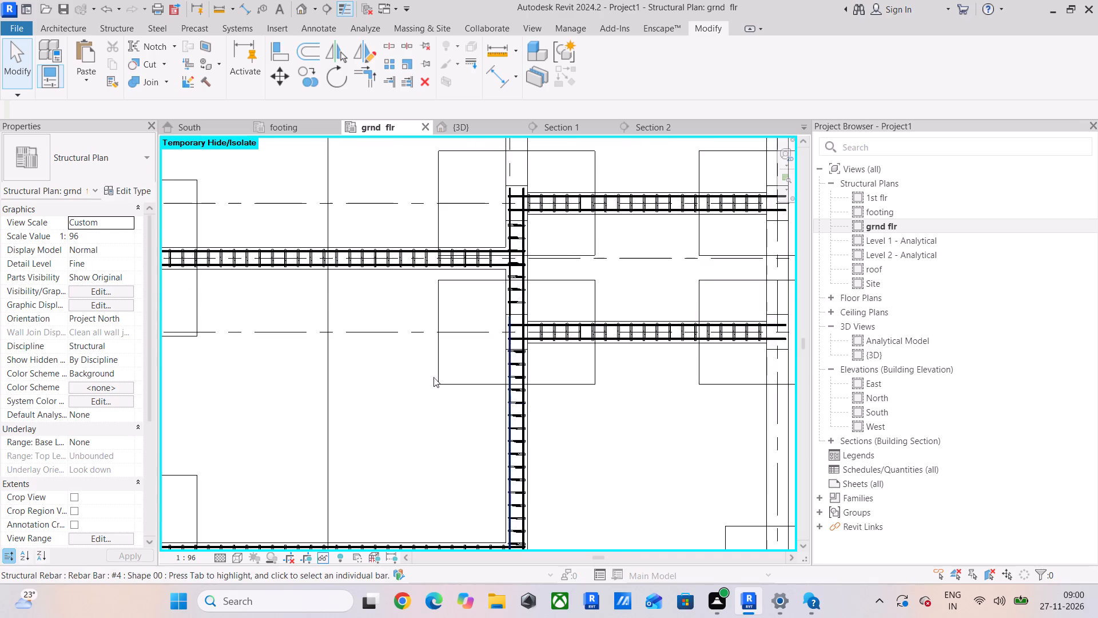
{"action": "scroll", "coordinate": [414, 370], "scroll_direction": "down", "scroll_amount": 4}
{"action": "middle_click_drag", "start_coordinate": [414, 370], "coordinate": [421, 397]}
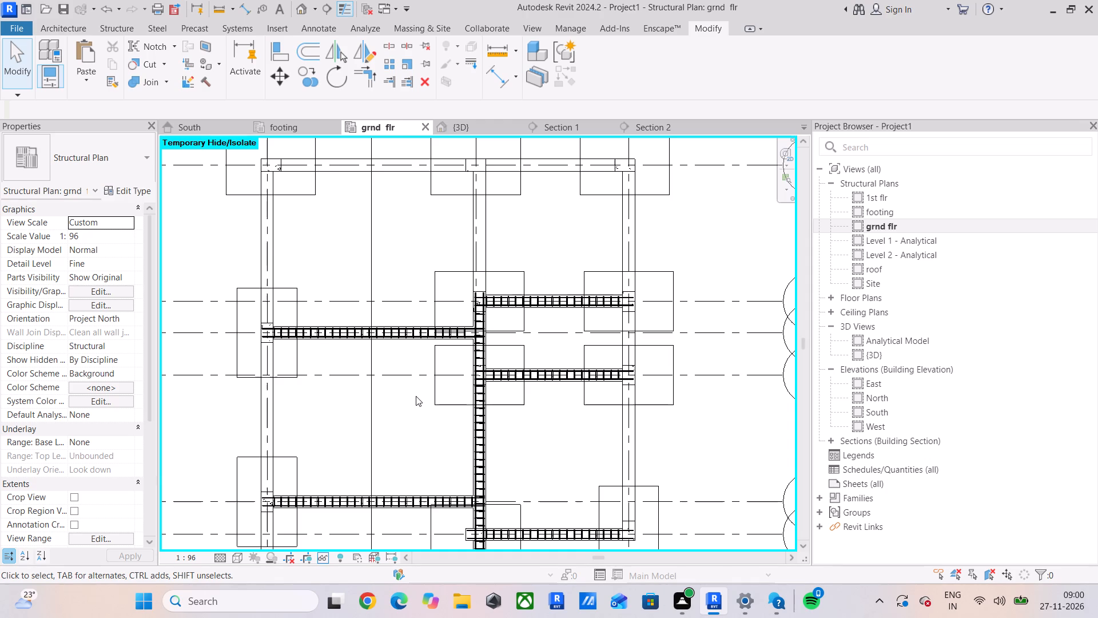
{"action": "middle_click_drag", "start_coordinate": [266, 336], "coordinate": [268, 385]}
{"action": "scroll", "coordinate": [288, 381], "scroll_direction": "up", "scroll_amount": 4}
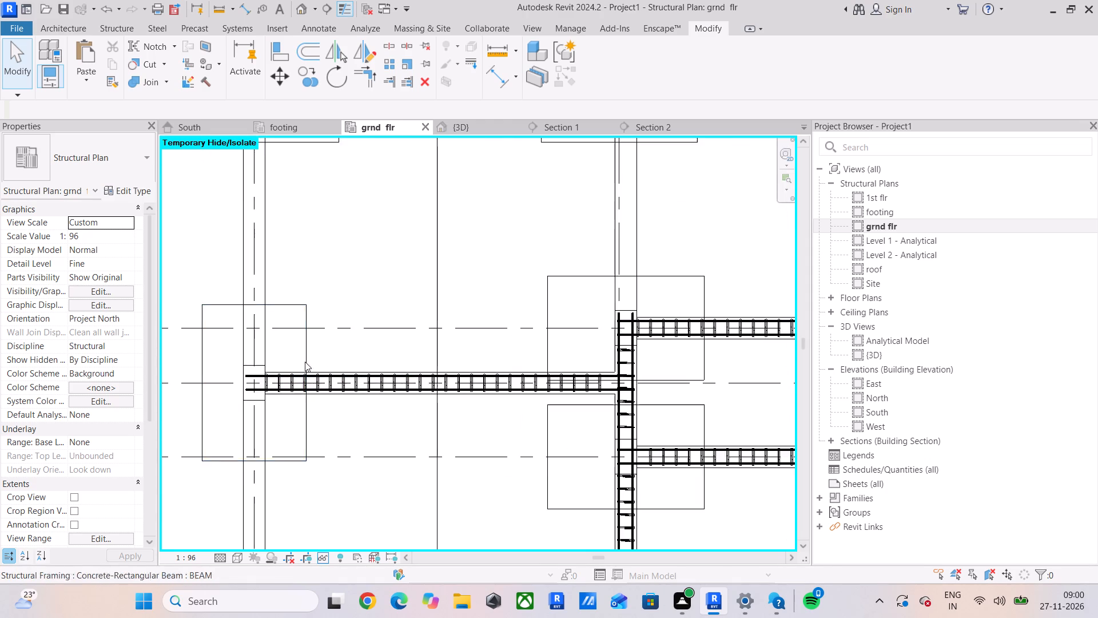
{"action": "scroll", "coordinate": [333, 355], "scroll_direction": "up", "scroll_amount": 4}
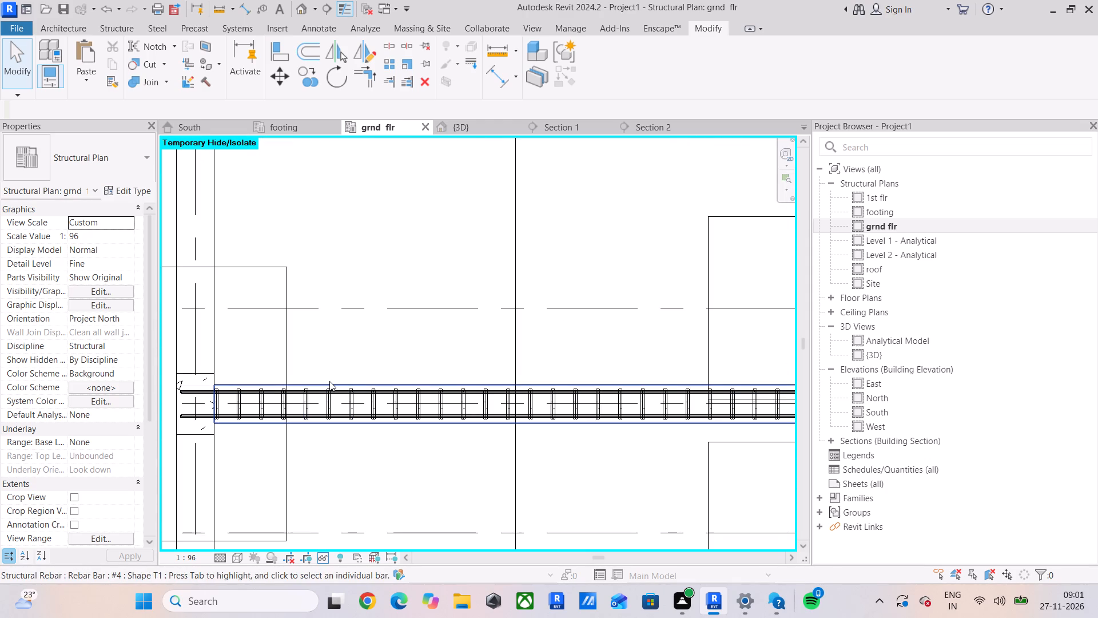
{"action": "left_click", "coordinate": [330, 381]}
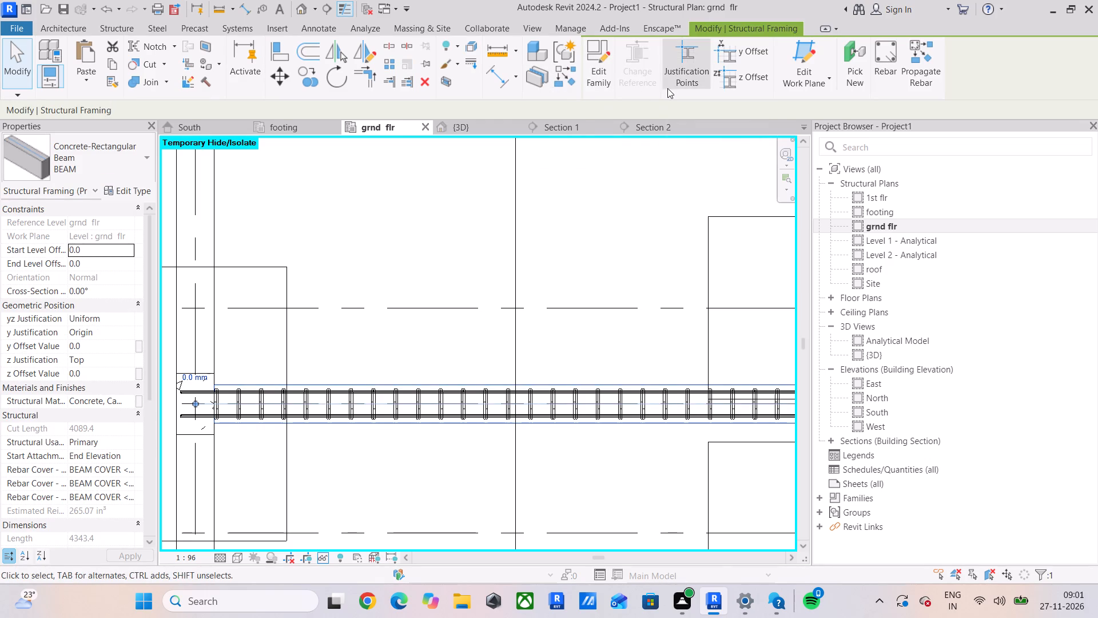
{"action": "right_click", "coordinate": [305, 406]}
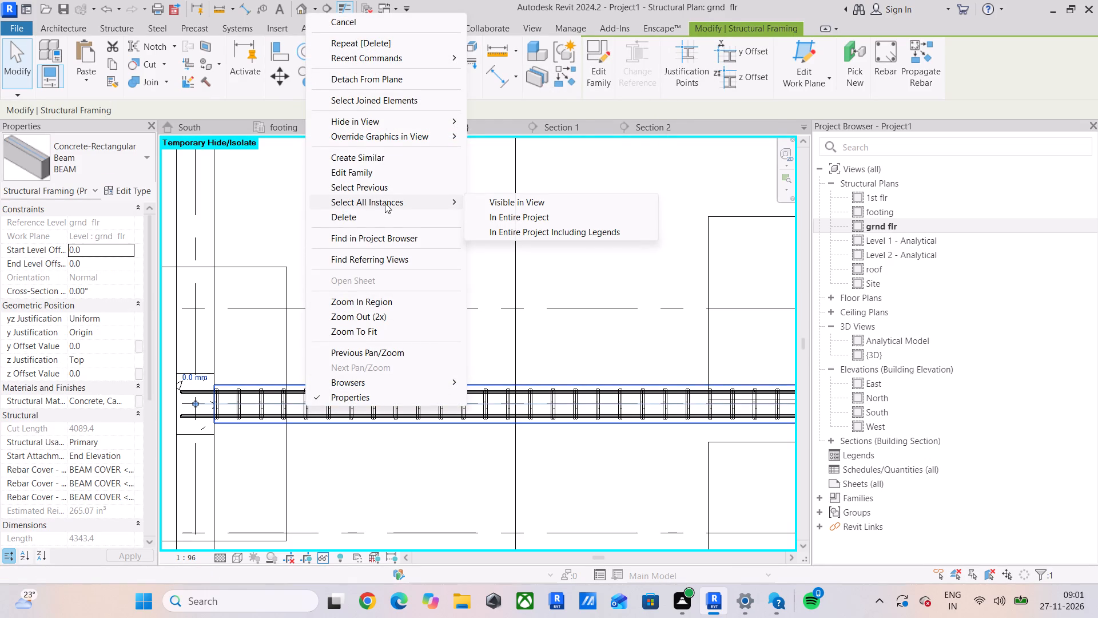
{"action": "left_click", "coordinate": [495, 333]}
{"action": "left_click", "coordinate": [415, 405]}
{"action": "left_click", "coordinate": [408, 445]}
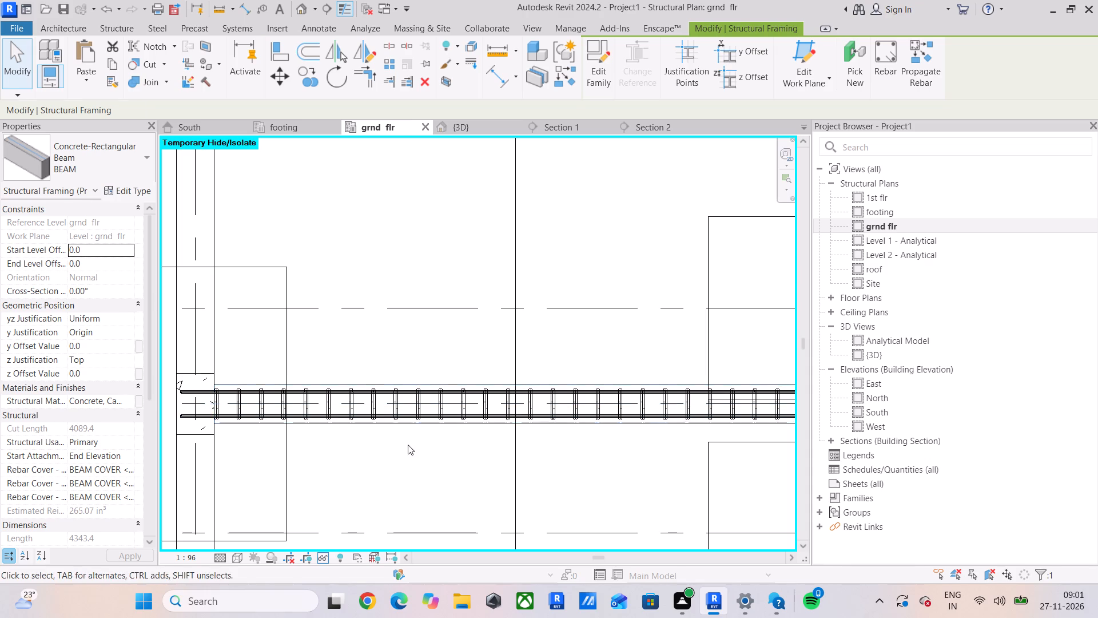
Select all stirrups hosted in the first horizontal beam below grid 2 and copy them onto the unreinforced top beam, starting at its end column.
{"action": "scroll", "coordinate": [421, 410], "scroll_direction": "up", "scroll_amount": 6}
{"action": "left_click", "coordinate": [421, 407]}
{"action": "right_click", "coordinate": [418, 403]}
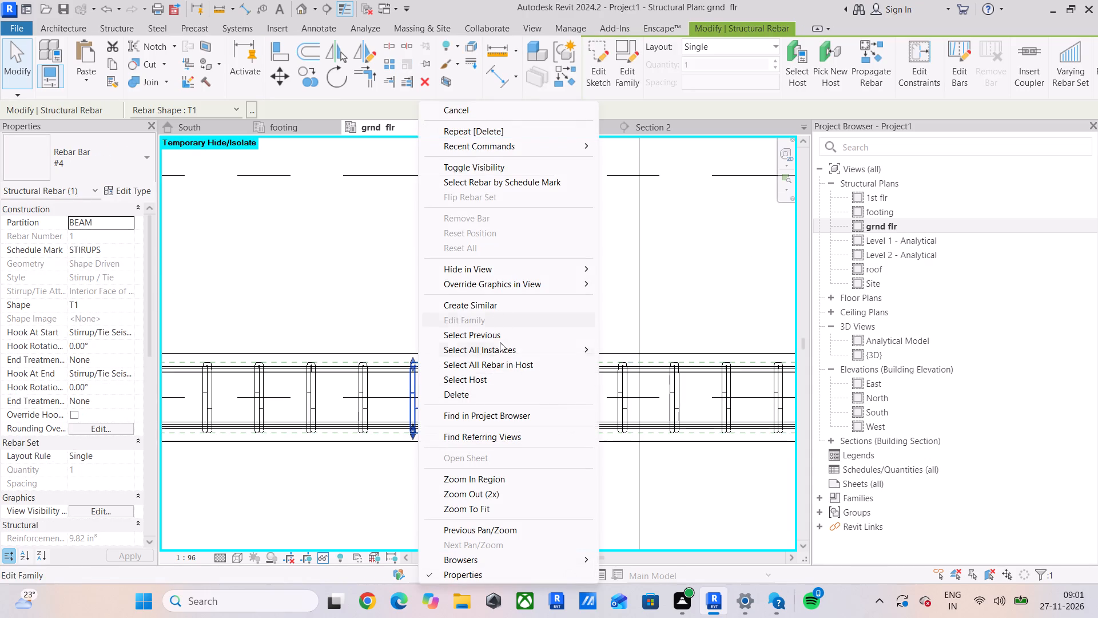
{"action": "left_click", "coordinate": [506, 363]}
{"action": "scroll", "coordinate": [506, 363], "scroll_direction": "down", "scroll_amount": 11}
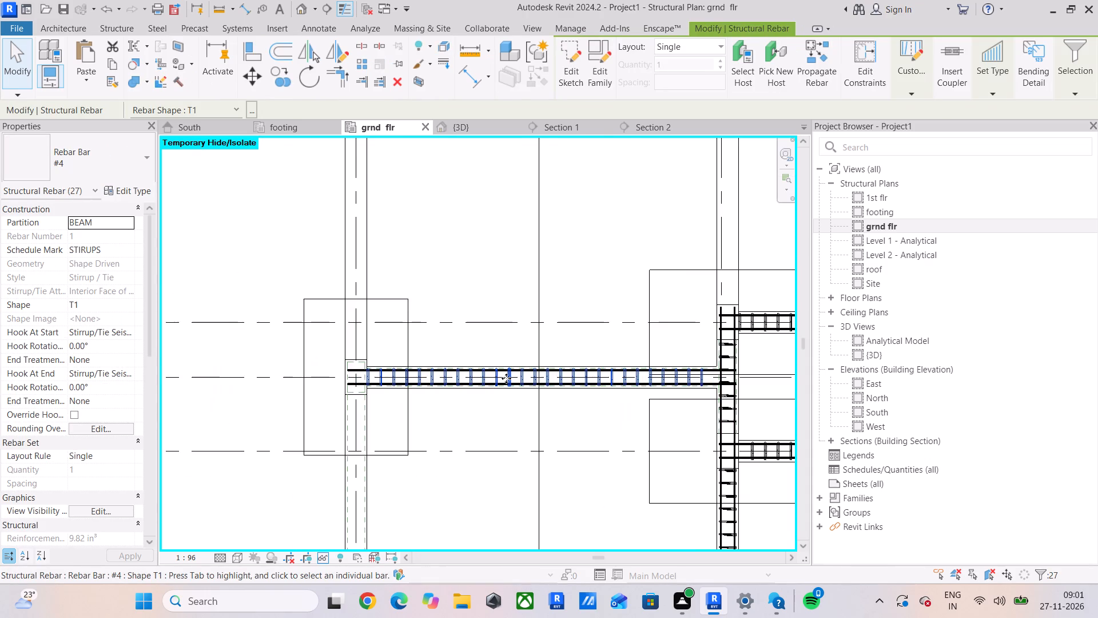
{"action": "middle_click_drag", "start_coordinate": [506, 379], "coordinate": [499, 400]}
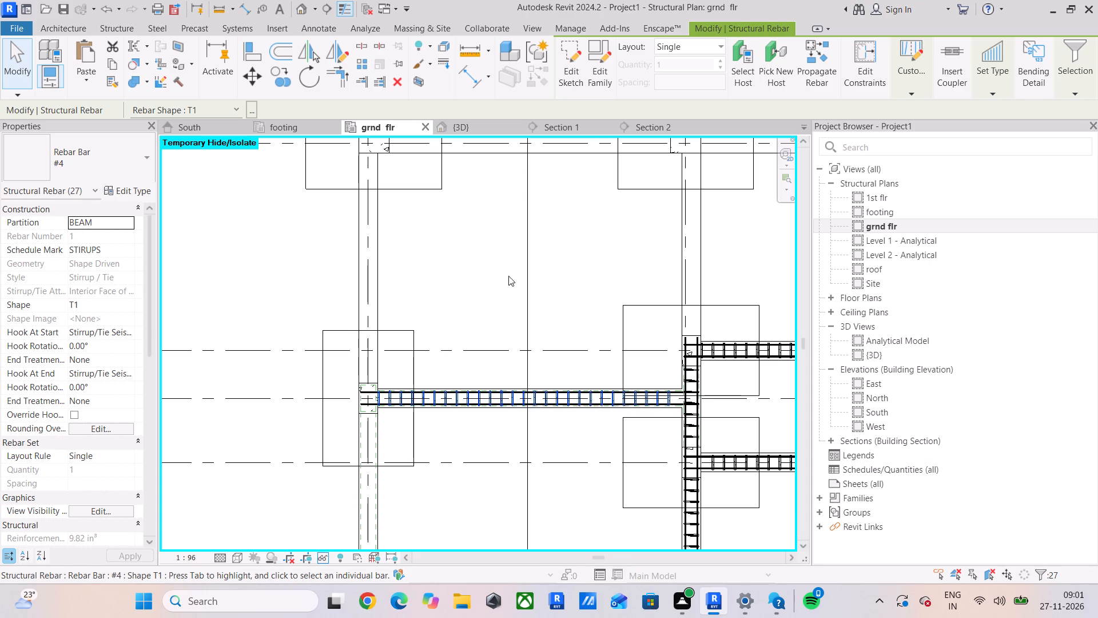
{"action": "left_click", "coordinate": [277, 80]}
{"action": "scroll", "coordinate": [383, 370], "scroll_direction": "up", "scroll_amount": 8}
{"action": "left_click", "coordinate": [358, 390]}
{"action": "scroll", "coordinate": [373, 291], "scroll_direction": "down", "scroll_amount": 5}
{"action": "middle_click_drag", "start_coordinate": [383, 263], "coordinate": [383, 556]}
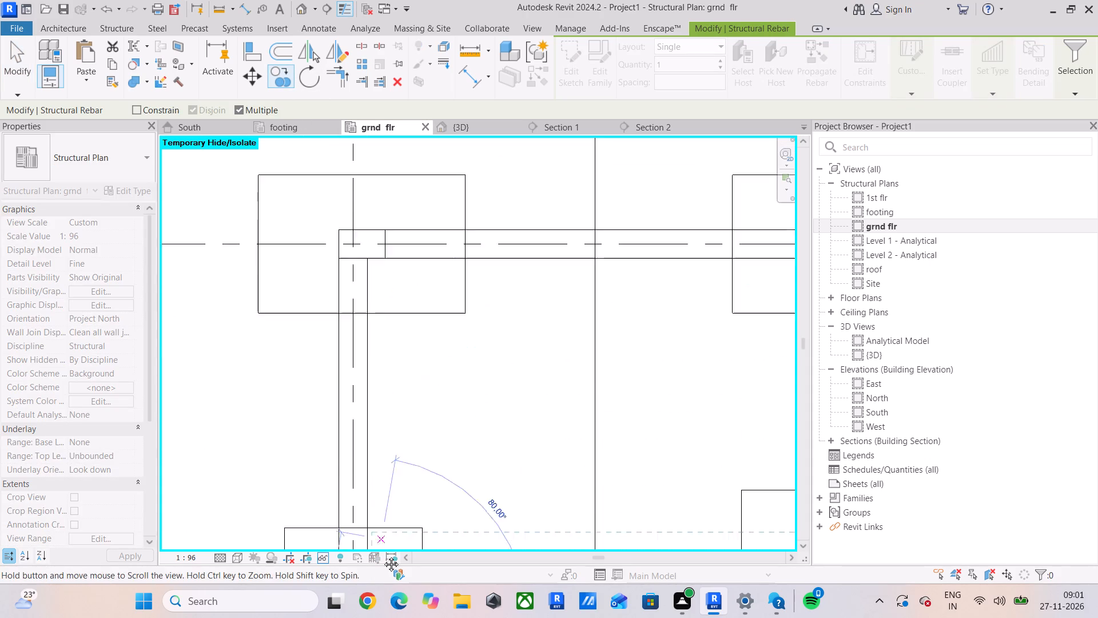
{"action": "middle_click_drag", "start_coordinate": [383, 556], "coordinate": [385, 591]}
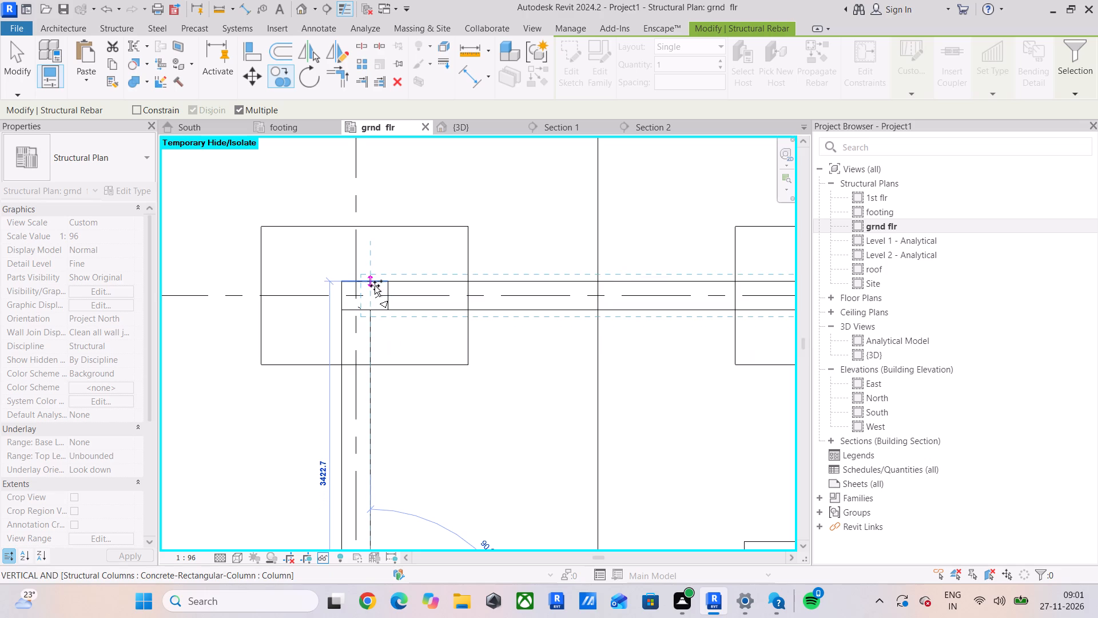
{"action": "left_click", "coordinate": [375, 286]}
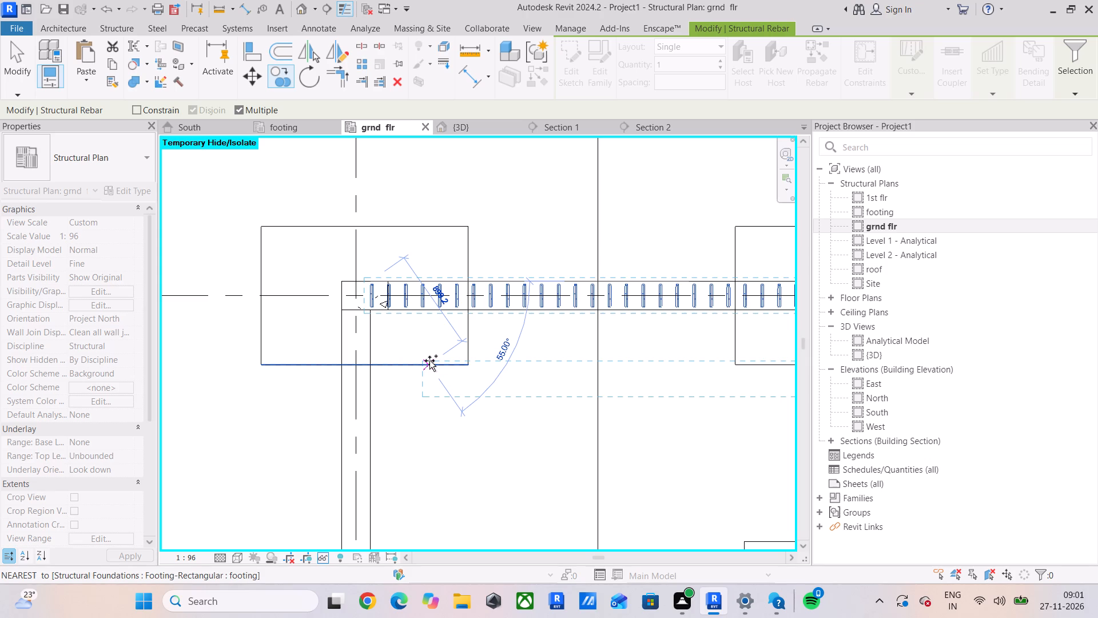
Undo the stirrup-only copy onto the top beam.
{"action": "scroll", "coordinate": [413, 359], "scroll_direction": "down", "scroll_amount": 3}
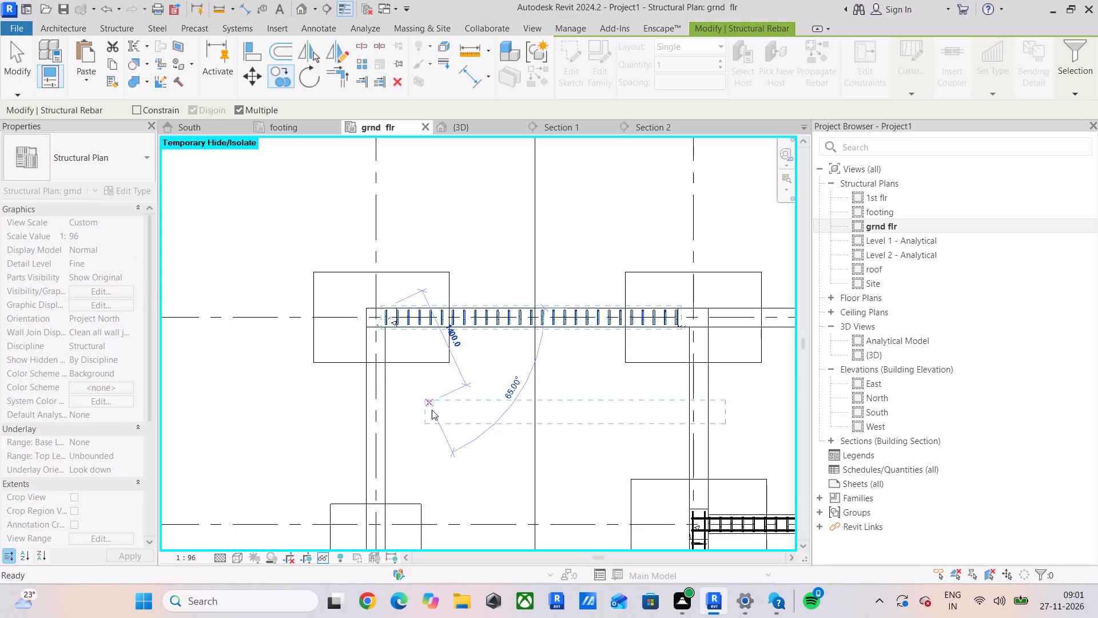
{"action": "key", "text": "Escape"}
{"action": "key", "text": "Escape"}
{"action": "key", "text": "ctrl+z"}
Select all stirrups and longitudinal bars hosted in the first horizontal beam below grid 2, between grids A and B.
{"action": "scroll", "coordinate": [499, 416], "scroll_direction": "down", "scroll_amount": 4}
{"action": "middle_click_drag", "start_coordinate": [499, 416], "coordinate": [435, 161]}
{"action": "scroll", "coordinate": [420, 291], "scroll_direction": "up", "scroll_amount": 4}
{"action": "scroll", "coordinate": [411, 350], "scroll_direction": "up", "scroll_amount": 4}
{"action": "left_click", "coordinate": [433, 319]}
{"action": "right_click", "coordinate": [433, 318]}
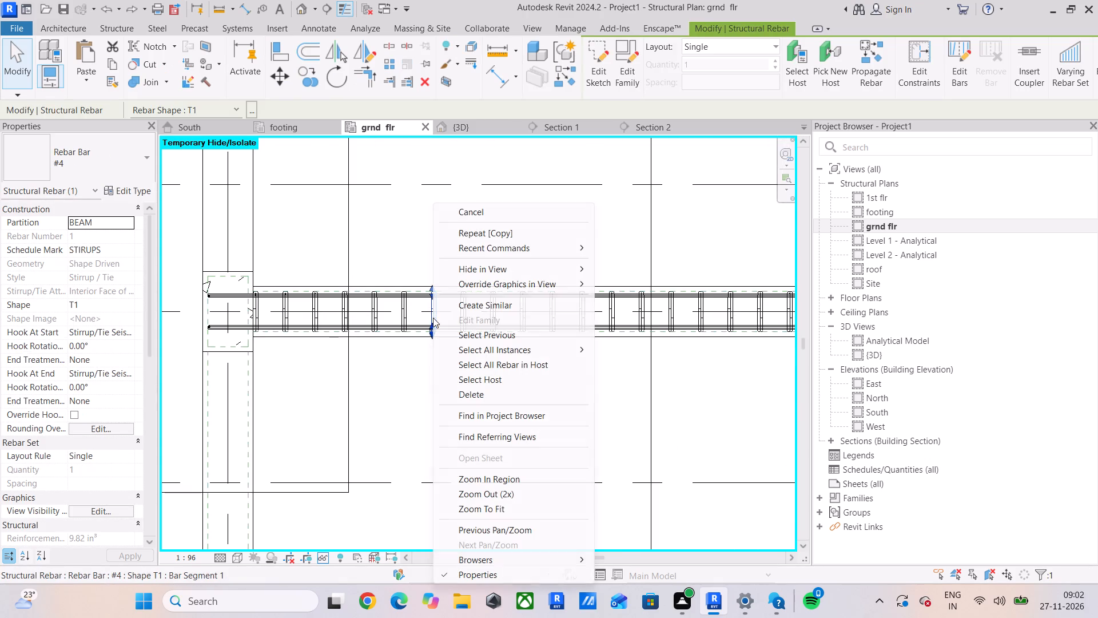
{"action": "left_click", "coordinate": [512, 363]}
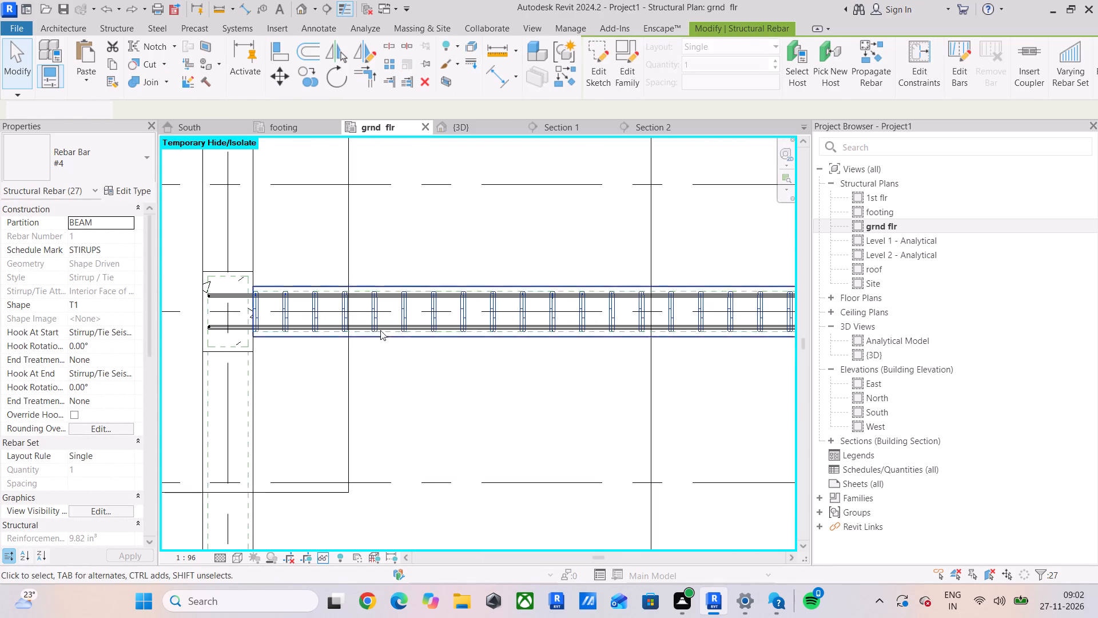
{"action": "scroll", "coordinate": [248, 306], "scroll_direction": "up", "scroll_amount": 5}
{"action": "scroll", "coordinate": [321, 302], "scroll_direction": "up", "scroll_amount": 5}
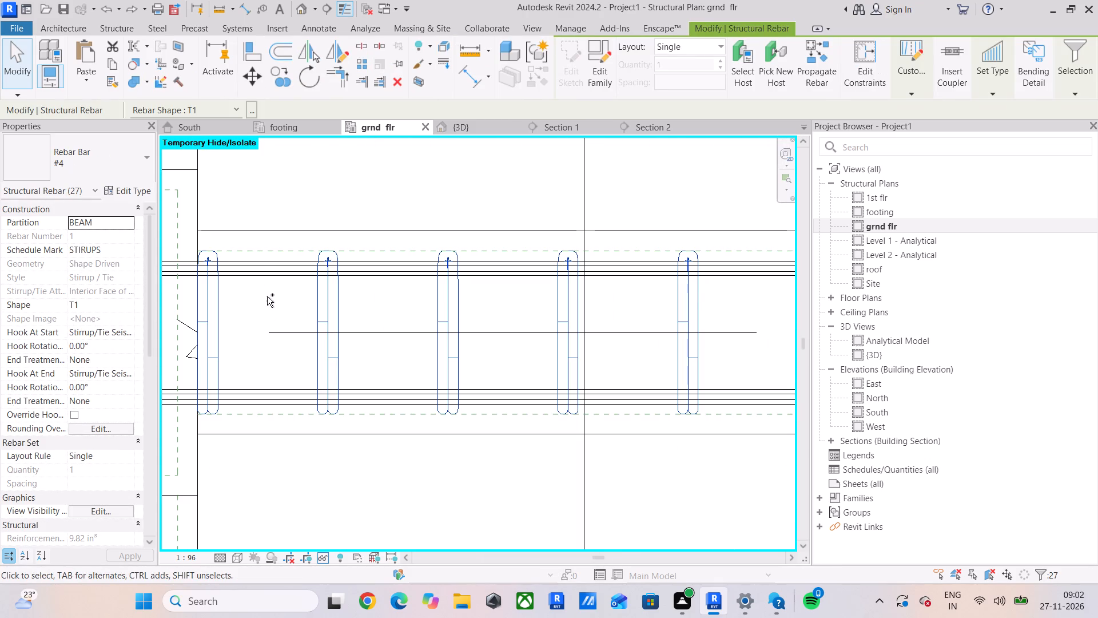
{"action": "left_click_drag", "start_coordinate": [267, 296], "coordinate": [256, 255], "text": "ctrl"}
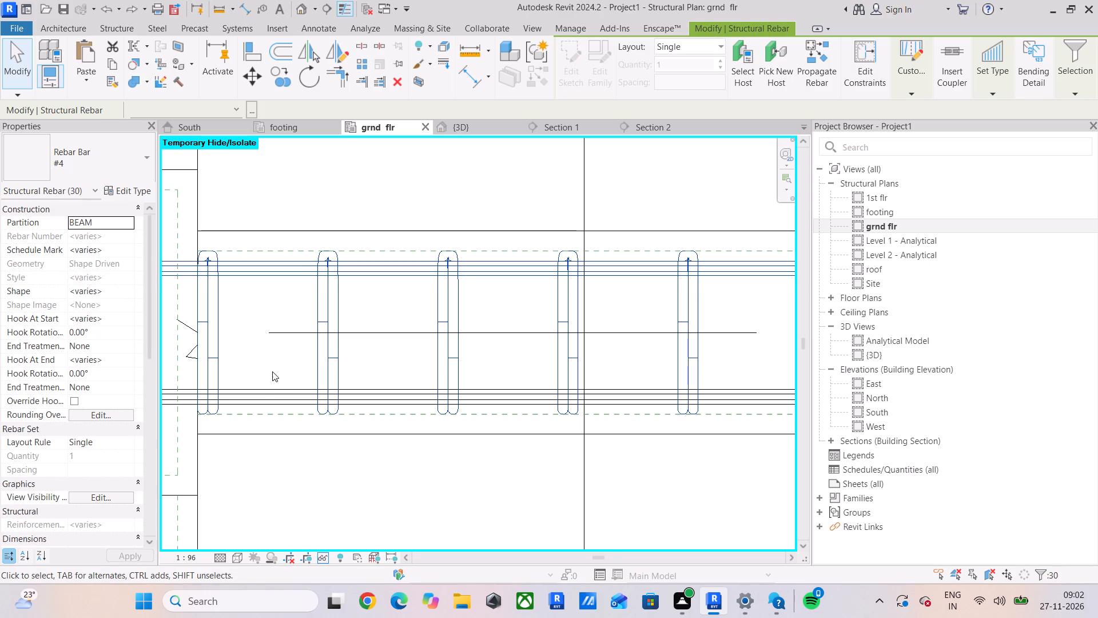
{"action": "right_click", "coordinate": [260, 271]}
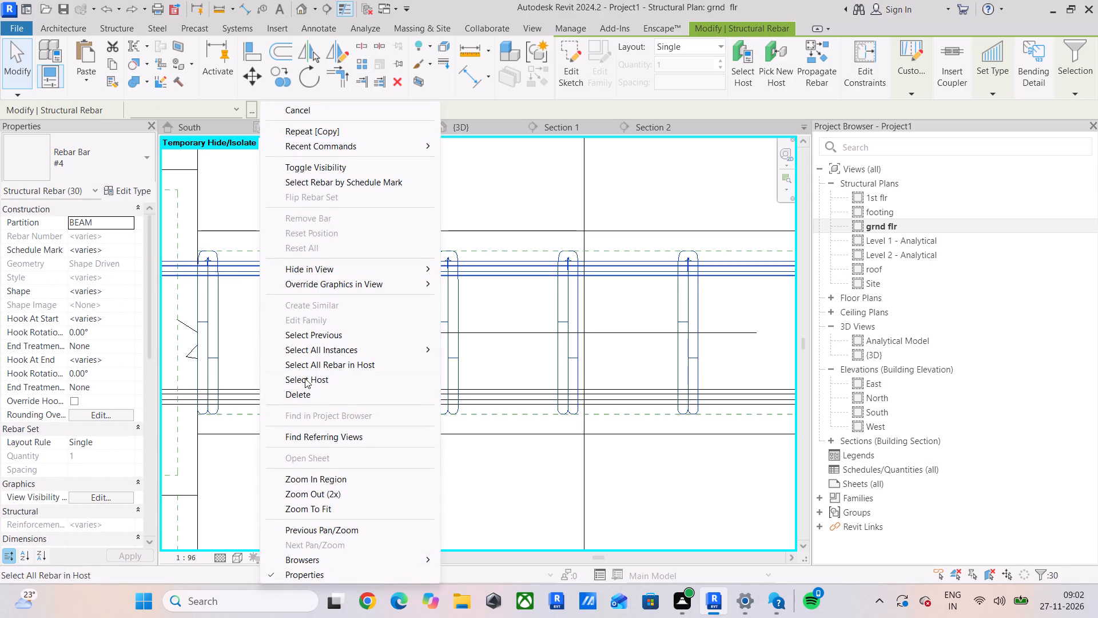
{"action": "left_click", "coordinate": [344, 365]}
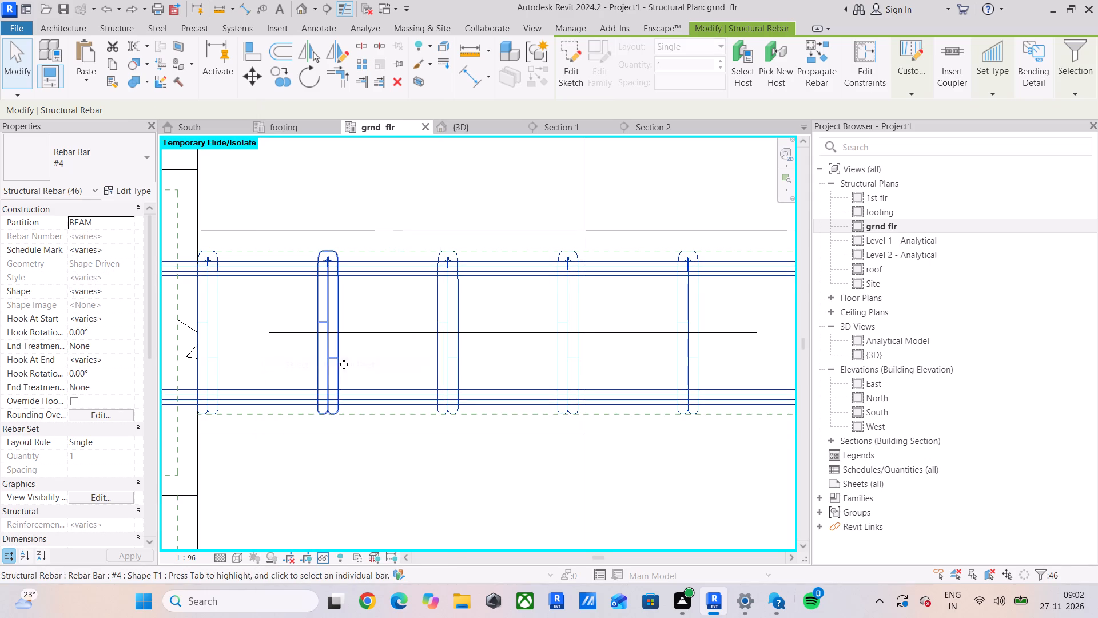
{"action": "scroll", "coordinate": [342, 398], "scroll_direction": "down", "scroll_amount": 15}
{"action": "middle_click_drag", "start_coordinate": [361, 378], "coordinate": [329, 400]}
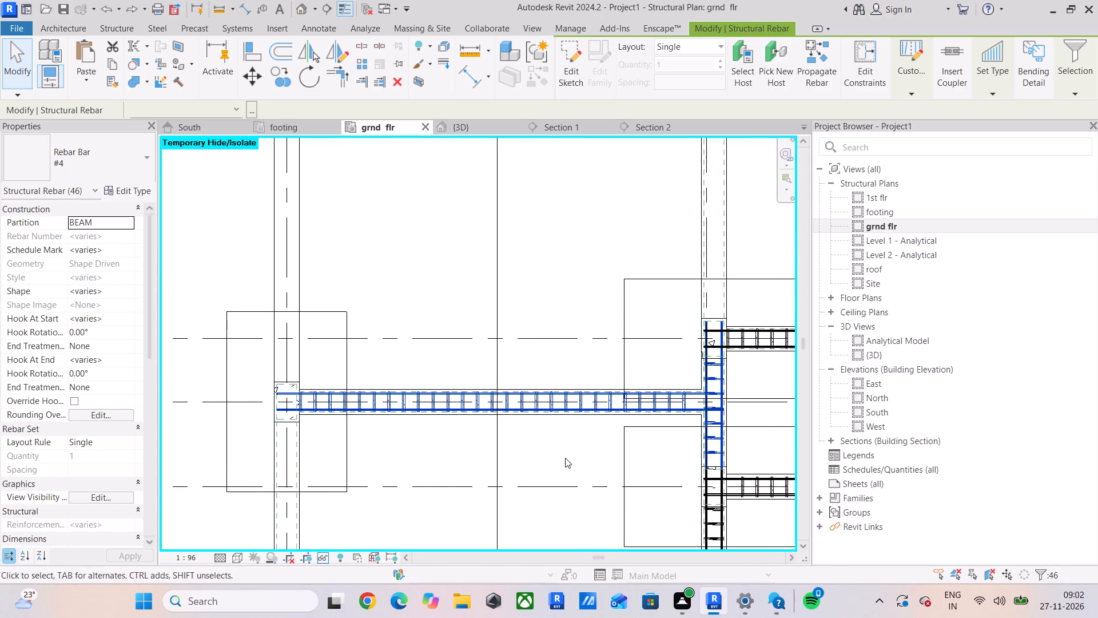
Remove the crossing vertical beam's stirrups and longitudinal bars from the selection, keeping only the horizontal beam's reinforcement.
{"action": "scroll", "coordinate": [735, 455], "scroll_direction": "up", "scroll_amount": 4}
{"action": "middle_click_drag", "start_coordinate": [710, 451], "coordinate": [518, 475]}
{"action": "scroll", "coordinate": [513, 426], "scroll_direction": "up", "scroll_amount": 5}
{"action": "scroll", "coordinate": [487, 331], "scroll_direction": "up", "scroll_amount": 5}
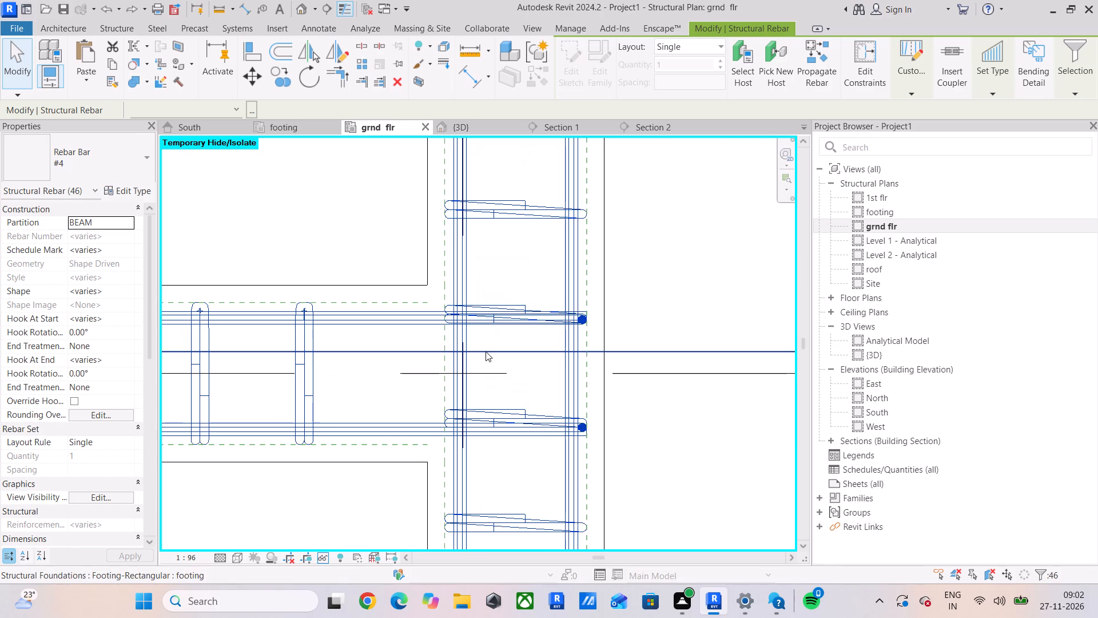
{"action": "scroll", "coordinate": [494, 319], "scroll_direction": "down", "scroll_amount": 4}
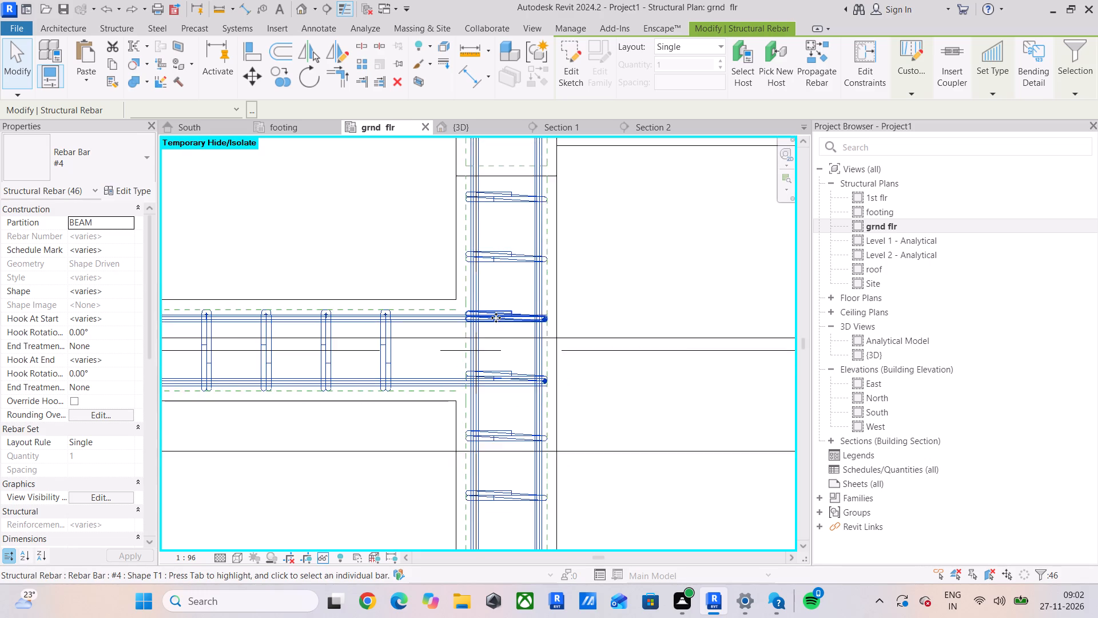
{"action": "middle_click_drag", "start_coordinate": [496, 318], "coordinate": [499, 411]}
{"action": "left_click_drag", "start_coordinate": [637, 279], "coordinate": [400, 353], "text": "shift"}
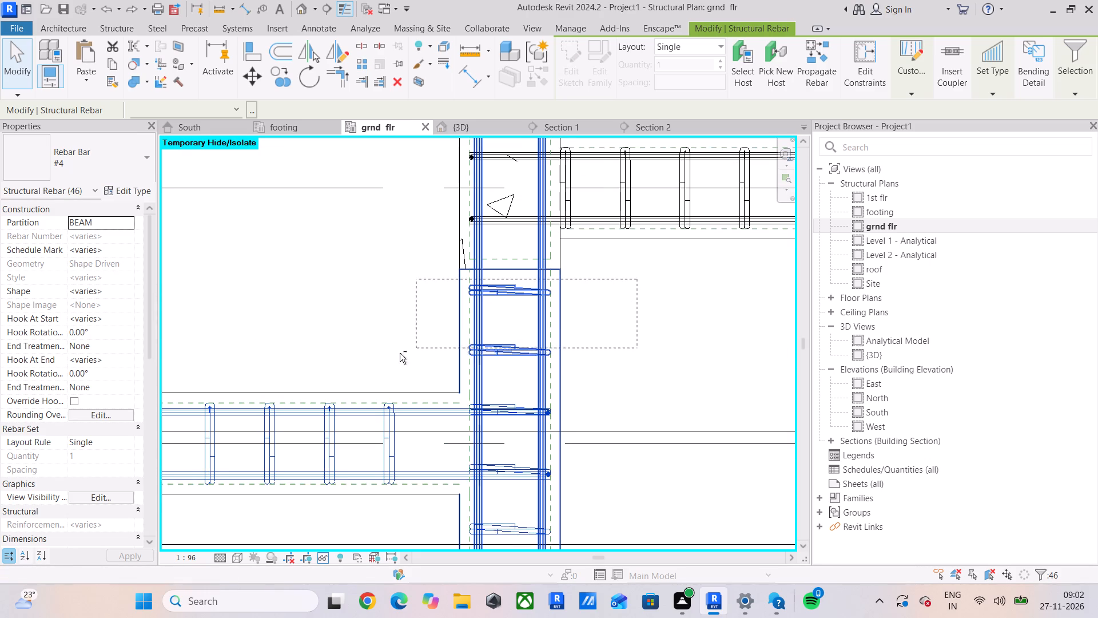
{"action": "left_click_drag", "start_coordinate": [400, 353], "coordinate": [365, 363], "text": "shift"}
{"action": "left_click", "coordinate": [501, 407], "text": "shift"}
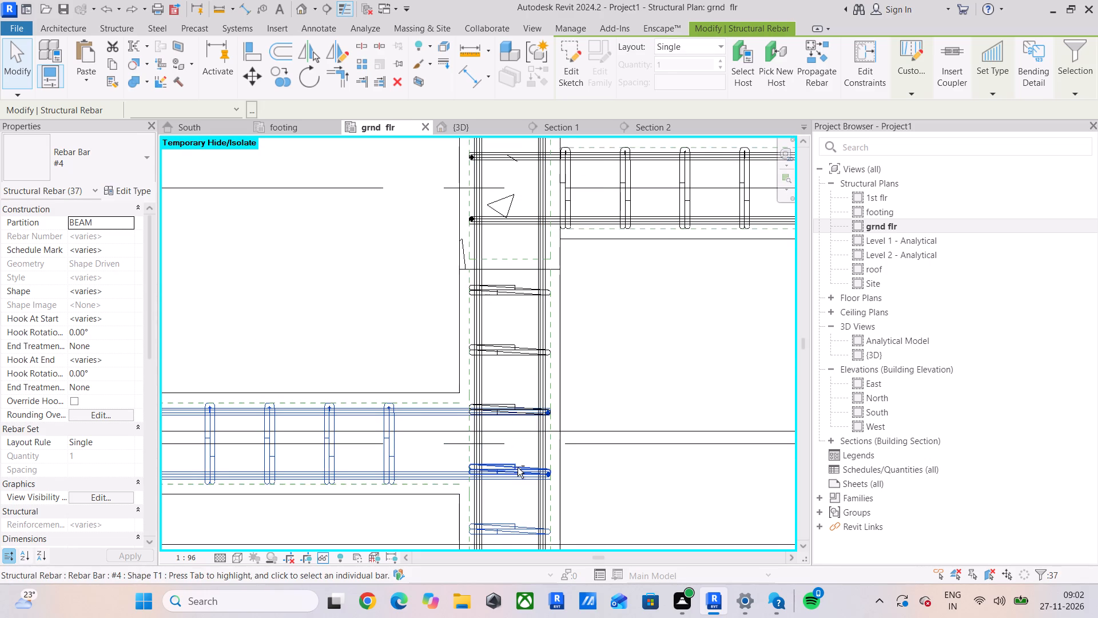
{"action": "left_click", "coordinate": [517, 468], "text": "shift"}
{"action": "middle_click_drag", "start_coordinate": [516, 470], "coordinate": [475, 278]}
{"action": "left_click_drag", "start_coordinate": [567, 339], "coordinate": [372, 474], "text": "shift"}
{"action": "scroll", "coordinate": [372, 472], "scroll_direction": "down", "scroll_amount": 8}
{"action": "middle_click_drag", "start_coordinate": [371, 469], "coordinate": [542, 451]}
{"action": "scroll", "coordinate": [509, 436], "scroll_direction": "down", "scroll_amount": 8}
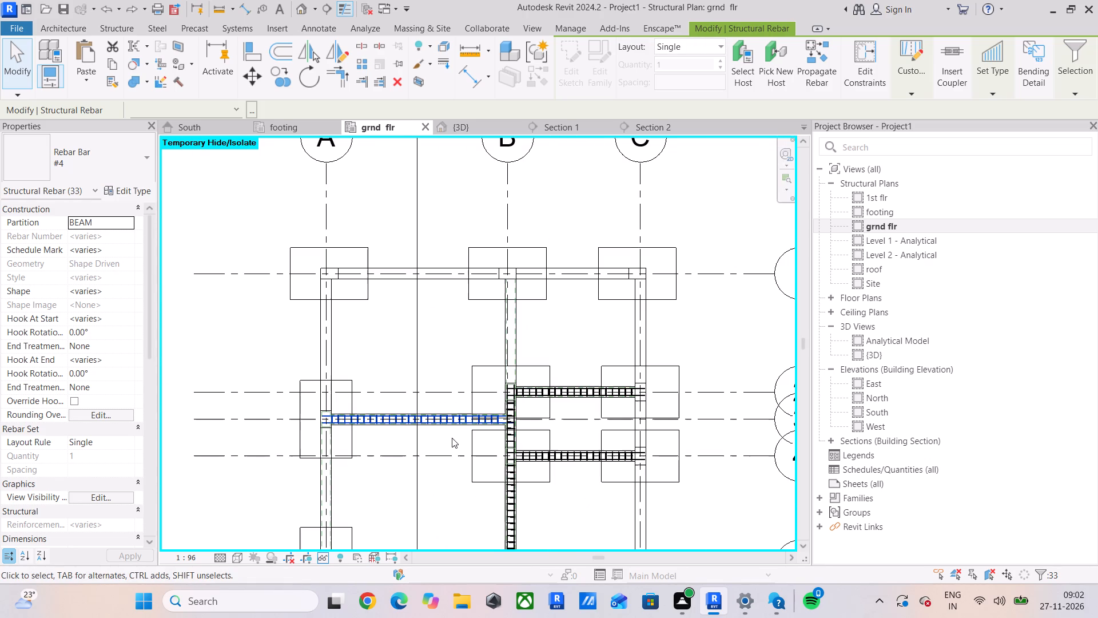
Copy the selected stirrups and bars from the beam's column face onto the top beam between grids A and B.
{"action": "left_click", "coordinate": [287, 76]}
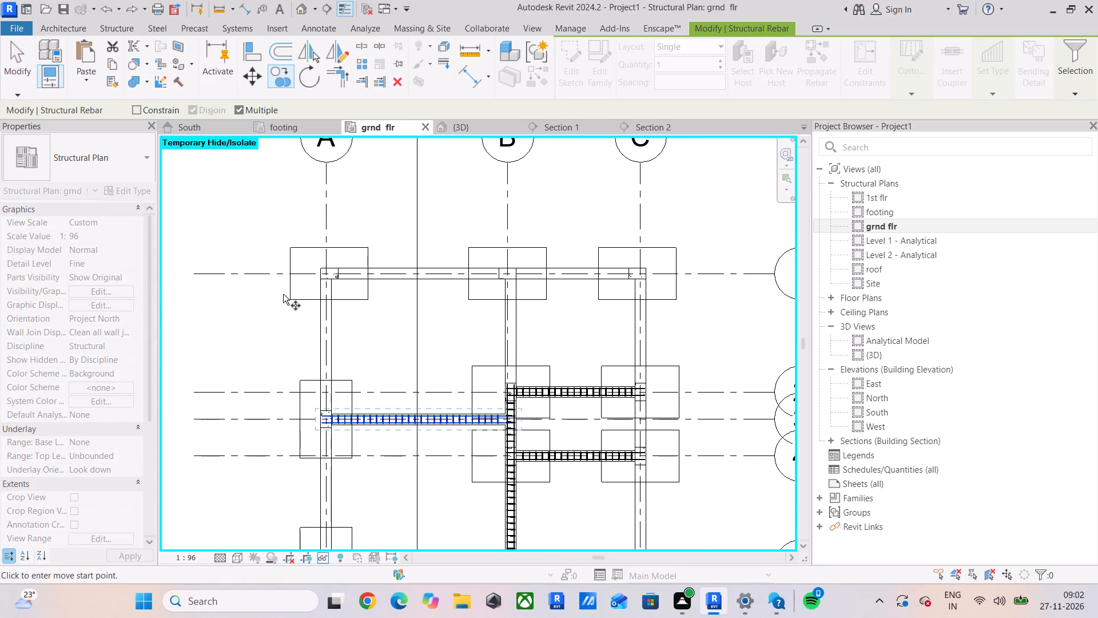
{"action": "scroll", "coordinate": [330, 389], "scroll_direction": "up", "scroll_amount": 5}
{"action": "scroll", "coordinate": [338, 442], "scroll_direction": "up", "scroll_amount": 6}
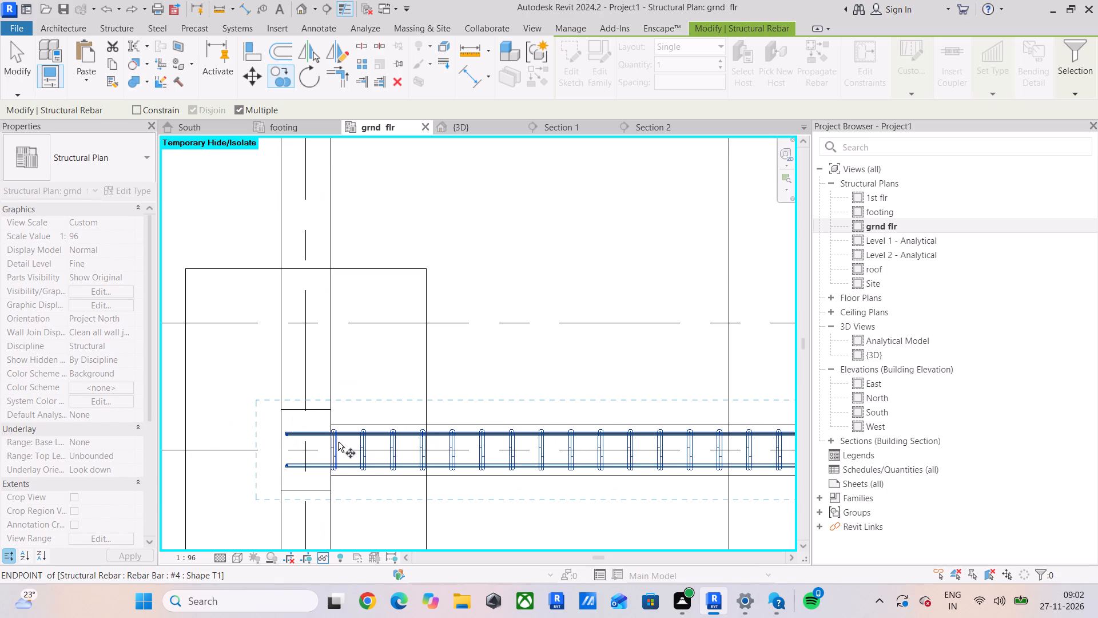
{"action": "scroll", "coordinate": [337, 438], "scroll_direction": "up", "scroll_amount": 3}
{"action": "left_click", "coordinate": [331, 421]}
{"action": "scroll", "coordinate": [318, 271], "scroll_direction": "down", "scroll_amount": 5}
{"action": "middle_click_drag", "start_coordinate": [331, 235], "coordinate": [325, 569]}
{"action": "middle_click_drag", "start_coordinate": [304, 334], "coordinate": [333, 507]}
{"action": "left_click", "coordinate": [353, 343]}
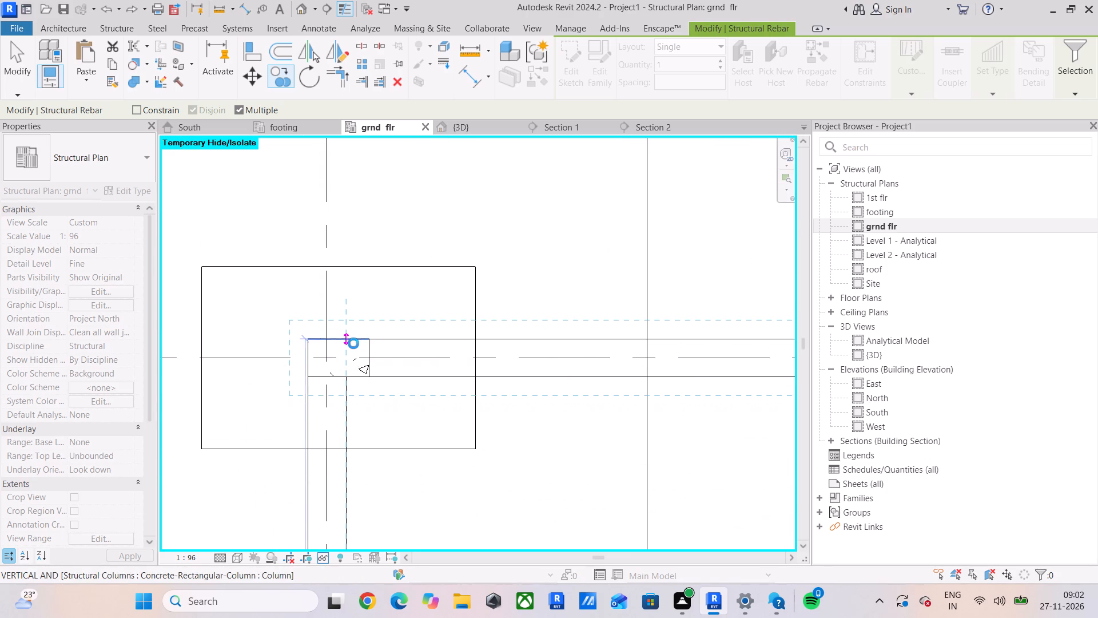
{"action": "scroll", "coordinate": [354, 343], "scroll_direction": "down", "scroll_amount": 6}
{"action": "middle_click_drag", "start_coordinate": [421, 355], "coordinate": [277, 363]}
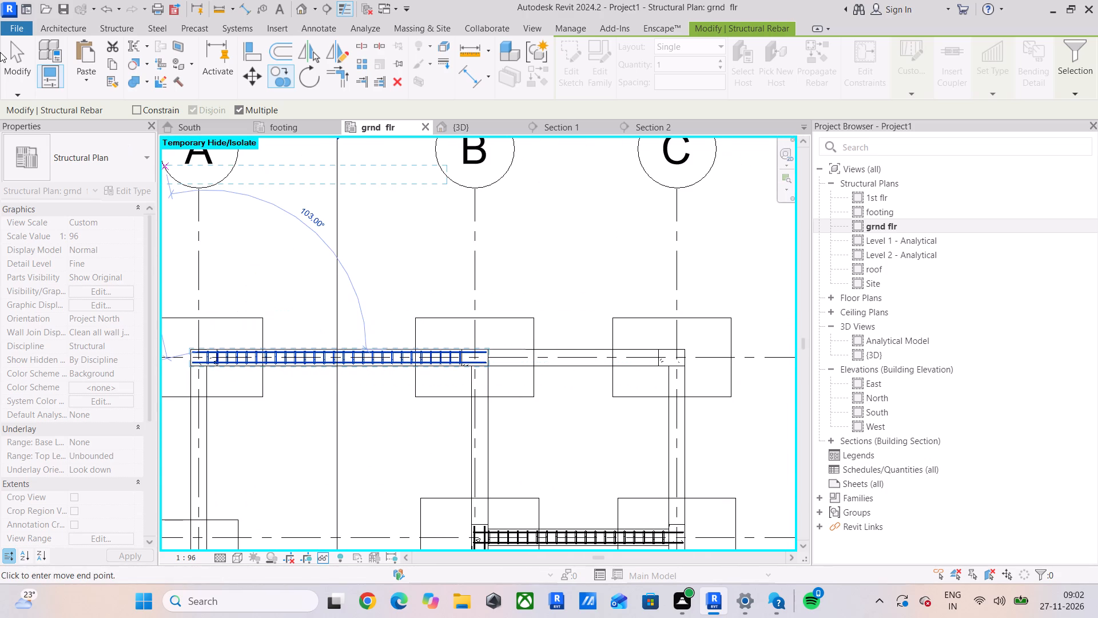
{"action": "left_click", "coordinate": [3, 52]}
Delete the copied stirrup that lies inside the top beam's end column at grid A.
{"action": "scroll", "coordinate": [392, 390], "scroll_direction": "up", "scroll_amount": 6}
{"action": "scroll", "coordinate": [445, 336], "scroll_direction": "up", "scroll_amount": 5}
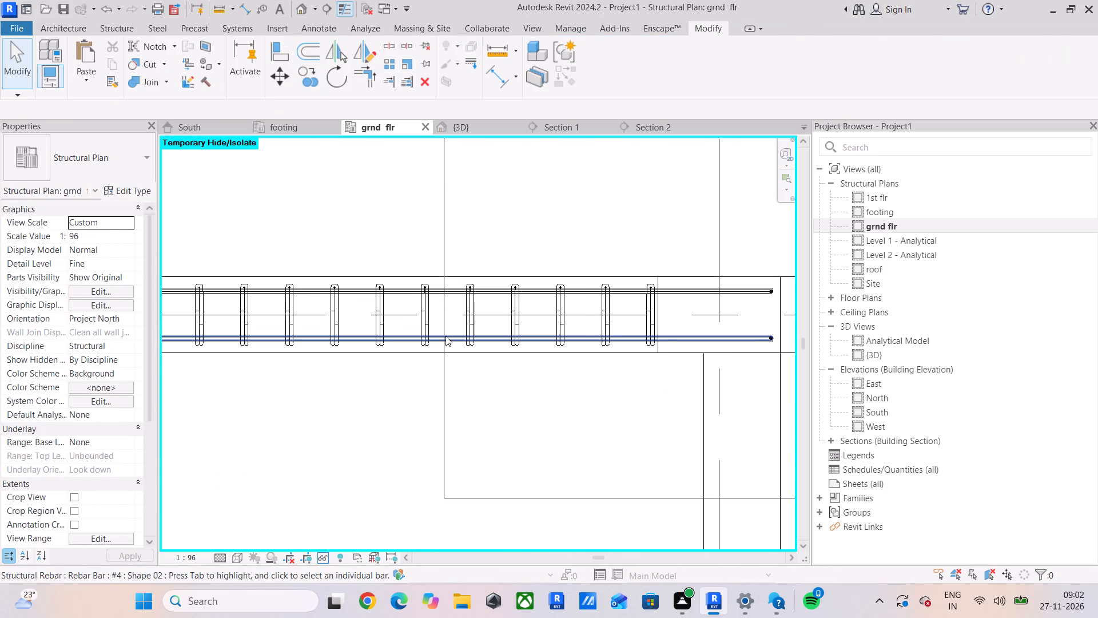
{"action": "scroll", "coordinate": [445, 336], "scroll_direction": "down", "scroll_amount": 9}
{"action": "middle_click_drag", "start_coordinate": [428, 353], "coordinate": [545, 361]}
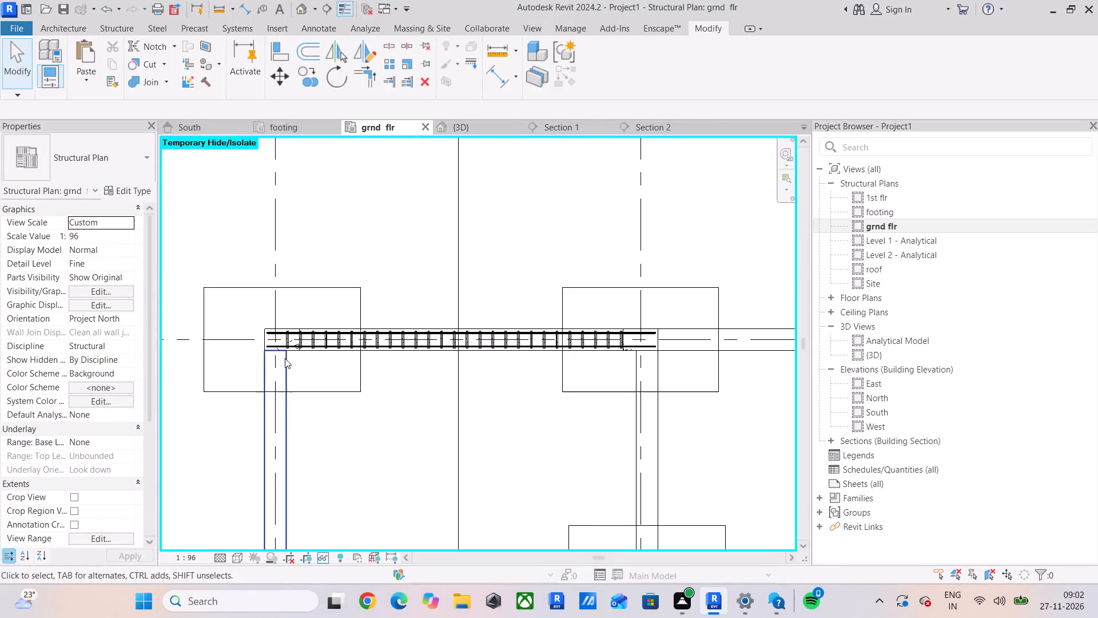
{"action": "scroll", "coordinate": [244, 340], "scroll_direction": "up", "scroll_amount": 3}
{"action": "scroll", "coordinate": [328, 375], "scroll_direction": "up", "scroll_amount": 7}
{"action": "scroll", "coordinate": [327, 369], "scroll_direction": "down", "scroll_amount": 1}
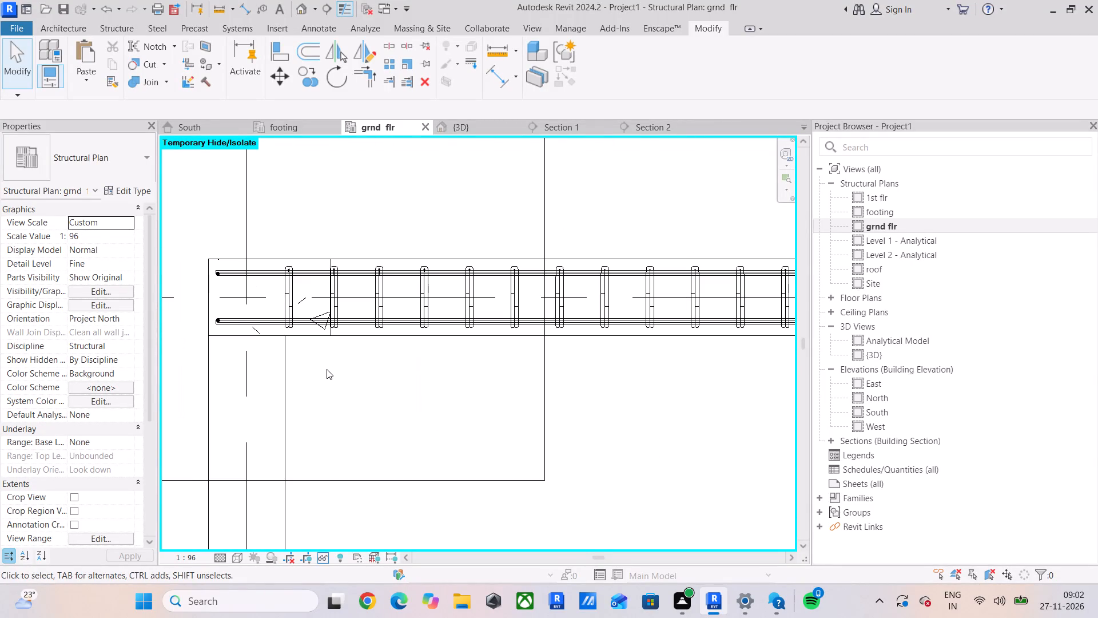
{"action": "scroll", "coordinate": [295, 308], "scroll_direction": "up", "scroll_amount": 4}
{"action": "left_click", "coordinate": [291, 297]}
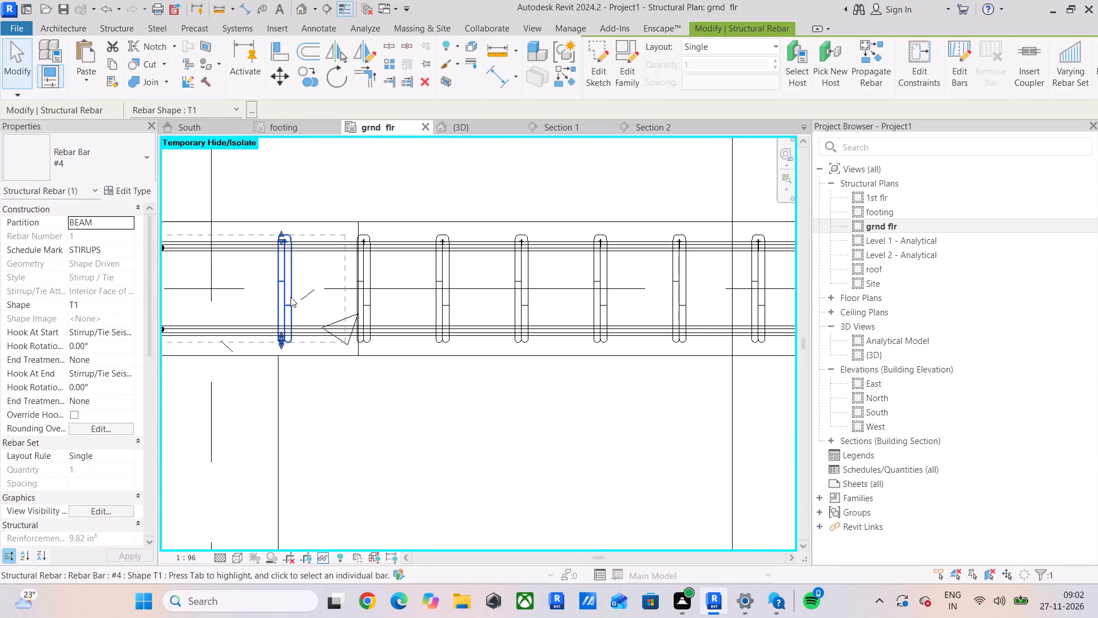
{"action": "key", "text": "Delete"}
Copy all rebar hosted in the upper horizontal beam between grids B and C onto the top beam's B–C span, aligned at the grid C column.
{"action": "scroll", "coordinate": [291, 296], "scroll_direction": "down", "scroll_amount": 12}
{"action": "middle_click_drag", "start_coordinate": [381, 304], "coordinate": [248, 318]}
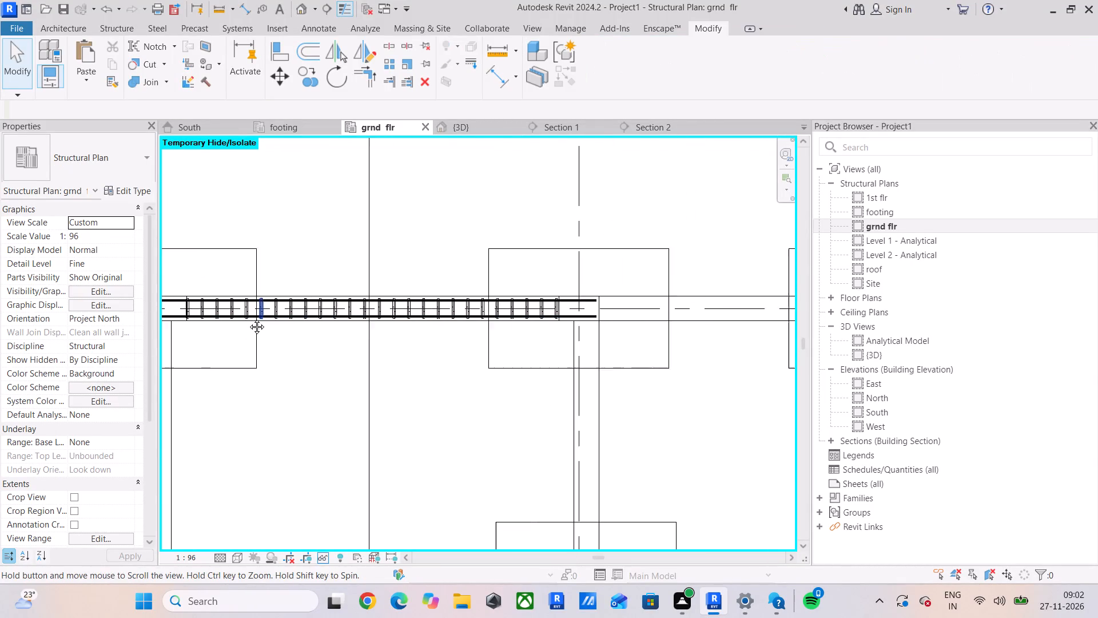
{"action": "middle_click_drag", "start_coordinate": [248, 318], "coordinate": [246, 319]}
{"action": "scroll", "coordinate": [507, 308], "scroll_direction": "up", "scroll_amount": 5}
{"action": "middle_click_drag", "start_coordinate": [511, 310], "coordinate": [357, 326]}
{"action": "scroll", "coordinate": [356, 325], "scroll_direction": "down", "scroll_amount": 11}
{"action": "middle_click_drag", "start_coordinate": [433, 334], "coordinate": [418, 277]}
{"action": "scroll", "coordinate": [412, 262], "scroll_direction": "up", "scroll_amount": 1}
{"action": "middle_click_drag", "start_coordinate": [418, 277], "coordinate": [400, 233]}
{"action": "scroll", "coordinate": [415, 338], "scroll_direction": "up", "scroll_amount": 9}
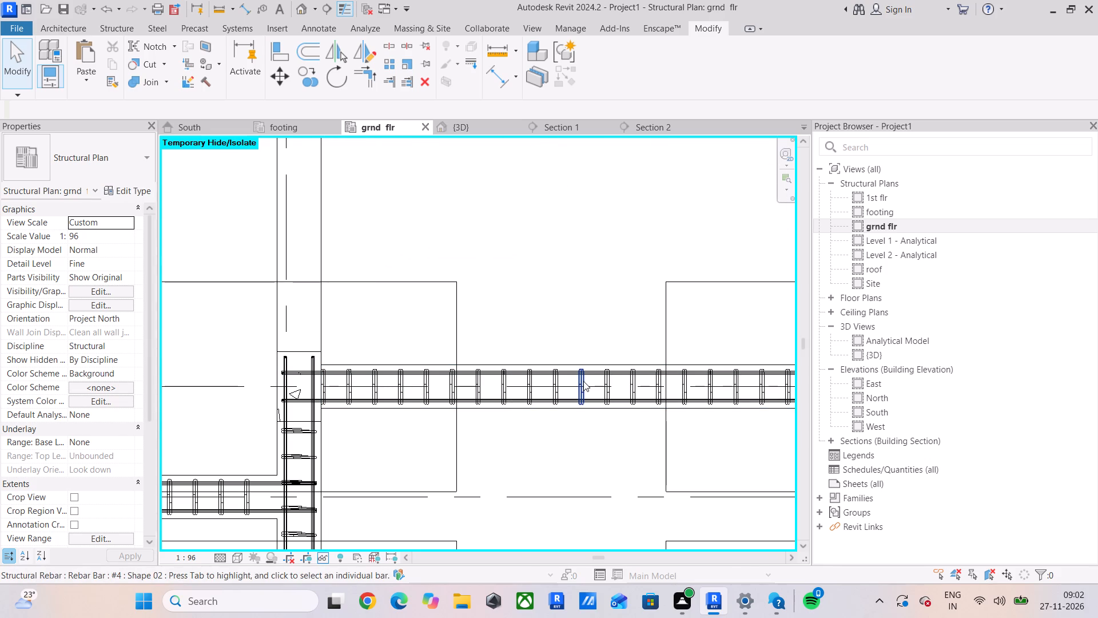
{"action": "left_click", "coordinate": [583, 381]}
{"action": "right_click", "coordinate": [583, 381]}
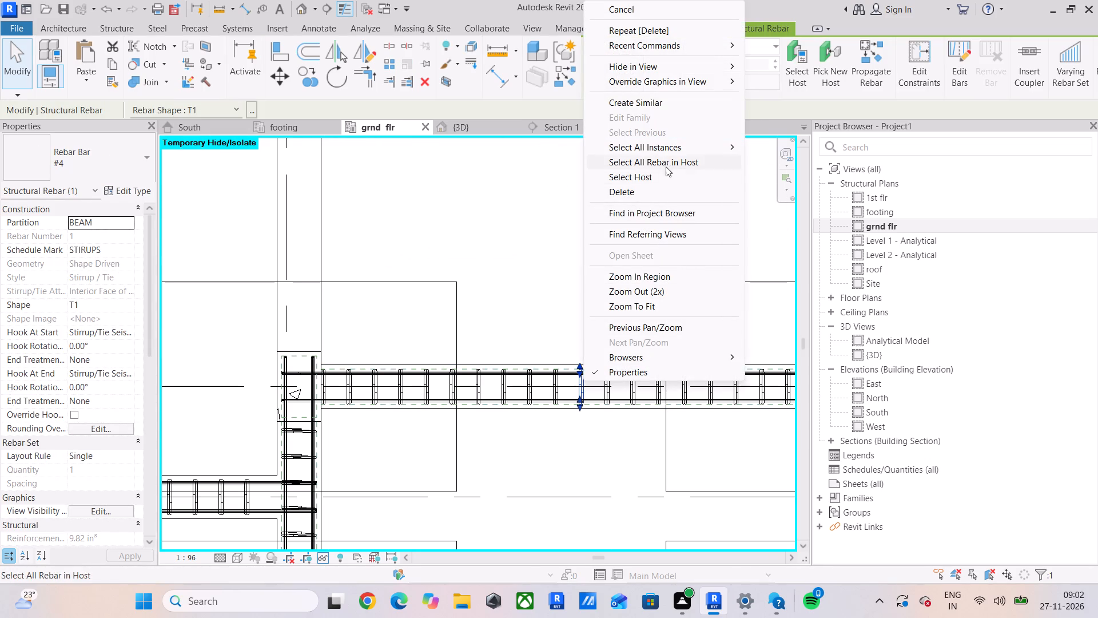
{"action": "left_click", "coordinate": [667, 162]}
{"action": "scroll", "coordinate": [330, 401], "scroll_direction": "down", "scroll_amount": 4}
{"action": "middle_click_drag", "start_coordinate": [406, 432], "coordinate": [384, 448]}
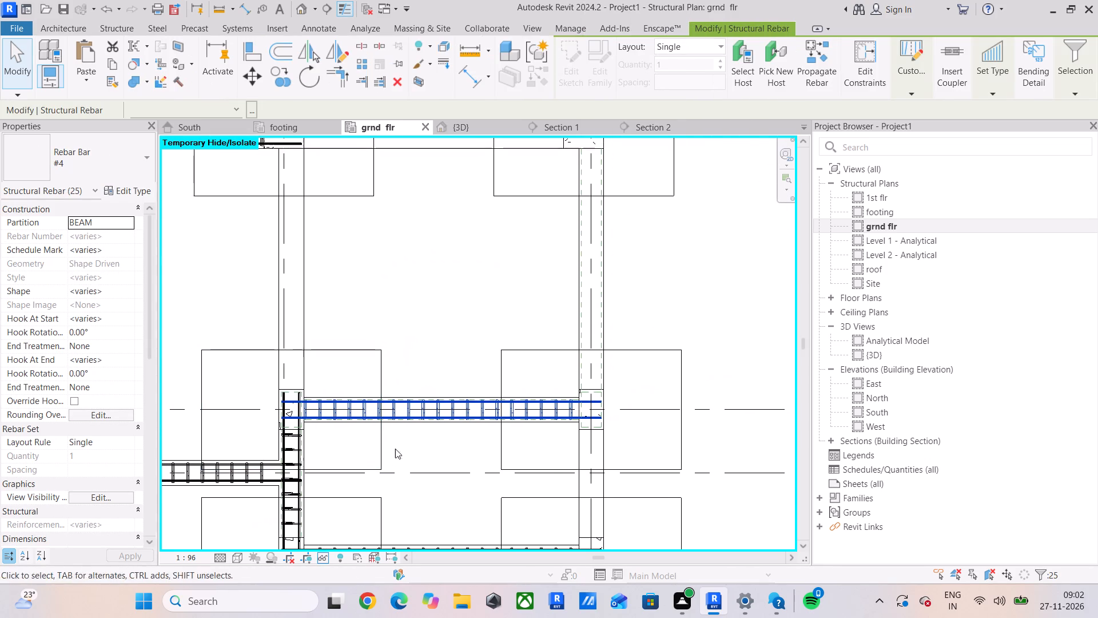
{"action": "left_click", "coordinate": [282, 79]}
{"action": "scroll", "coordinate": [553, 428], "scroll_direction": "up", "scroll_amount": 4}
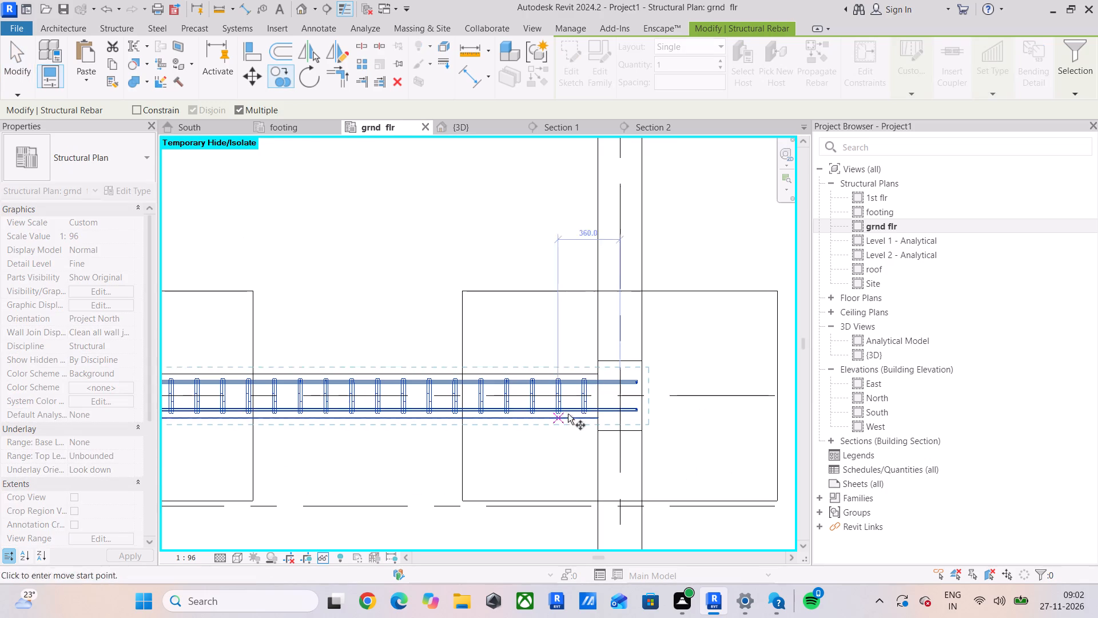
{"action": "left_click", "coordinate": [594, 375]}
{"action": "scroll", "coordinate": [584, 254], "scroll_direction": "down", "scroll_amount": 4}
{"action": "middle_click_drag", "start_coordinate": [584, 253], "coordinate": [586, 585]}
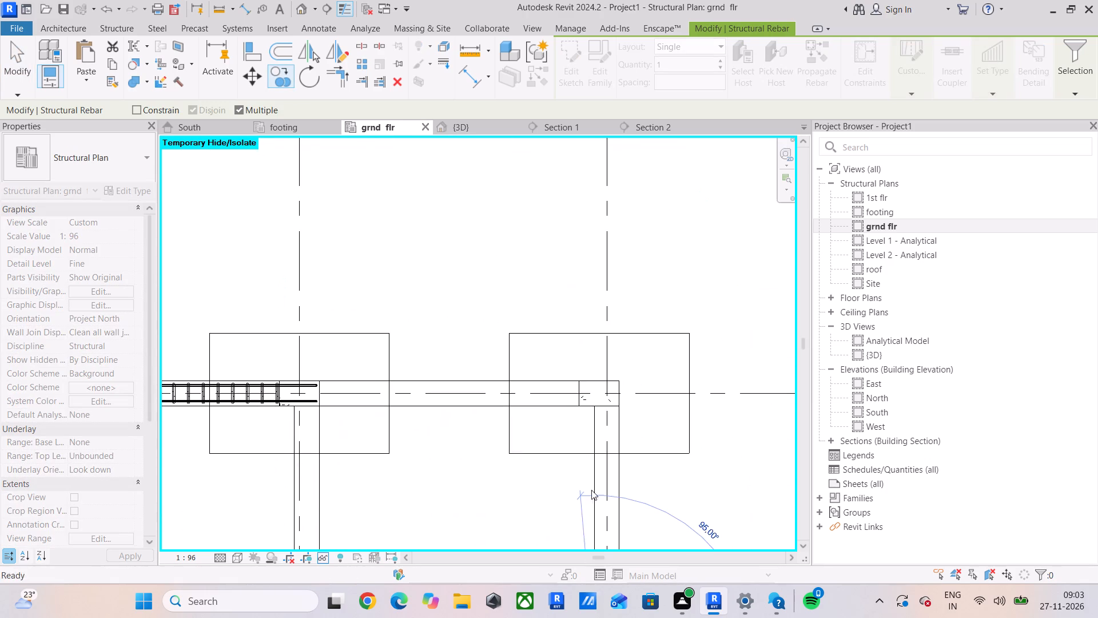
{"action": "left_click", "coordinate": [591, 381]}
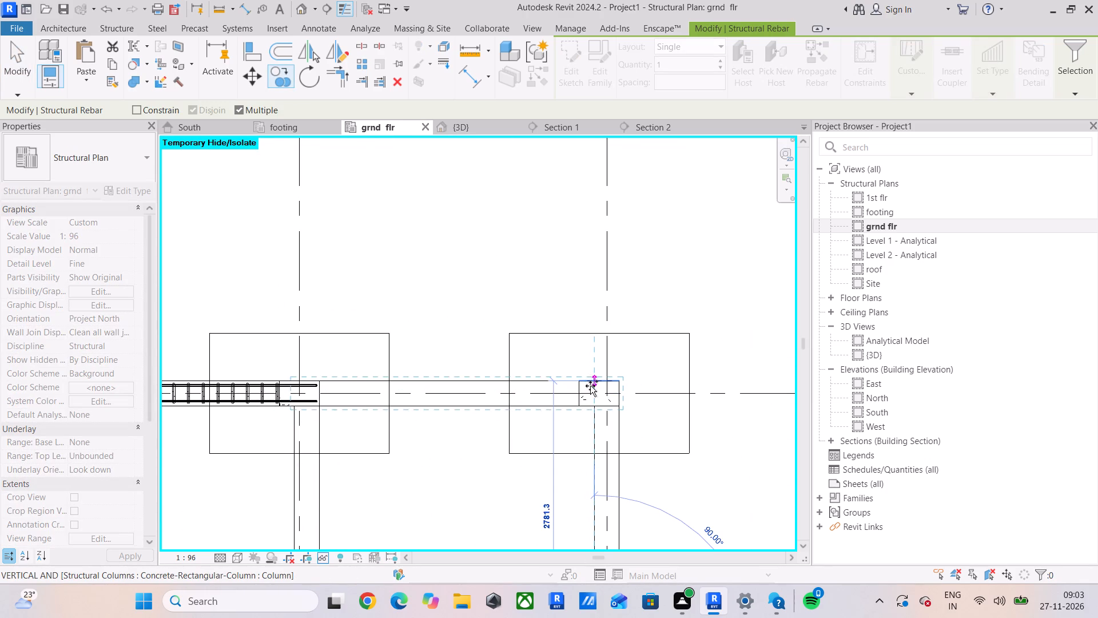
{"action": "left_click", "coordinate": [7, 66]}
Delete the copied stirrup that lies inside the top beam's end column at grid C.
{"action": "scroll", "coordinate": [515, 395], "scroll_direction": "up", "scroll_amount": 2}
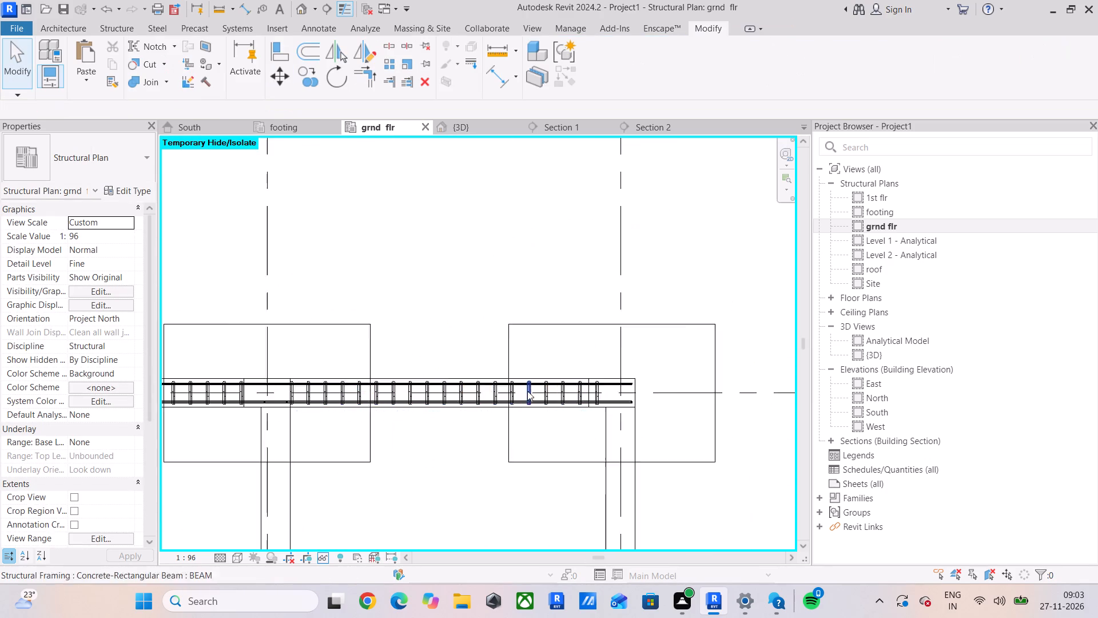
{"action": "scroll", "coordinate": [527, 391], "scroll_direction": "up", "scroll_amount": 2}
{"action": "scroll", "coordinate": [629, 405], "scroll_direction": "up", "scroll_amount": 4}
{"action": "left_click", "coordinate": [635, 395]}
{"action": "key", "text": "Delete"}
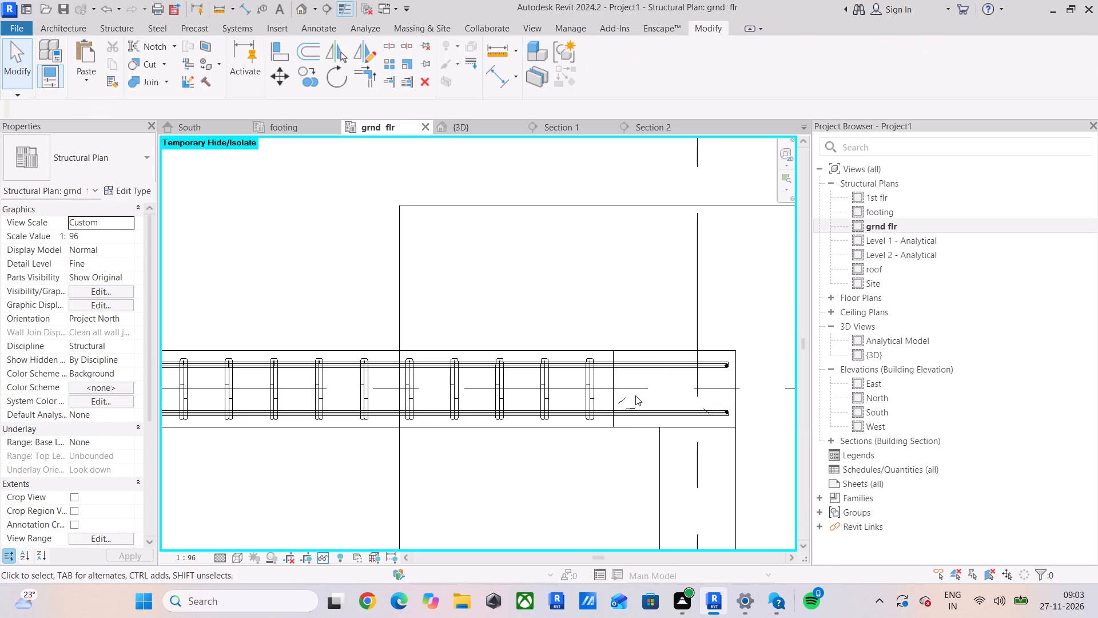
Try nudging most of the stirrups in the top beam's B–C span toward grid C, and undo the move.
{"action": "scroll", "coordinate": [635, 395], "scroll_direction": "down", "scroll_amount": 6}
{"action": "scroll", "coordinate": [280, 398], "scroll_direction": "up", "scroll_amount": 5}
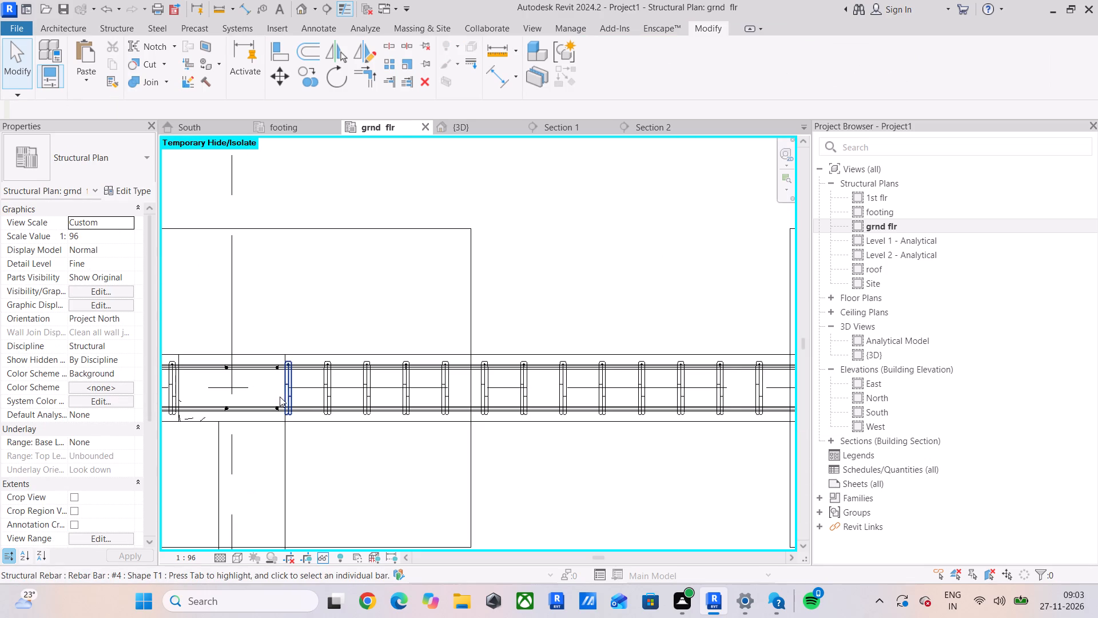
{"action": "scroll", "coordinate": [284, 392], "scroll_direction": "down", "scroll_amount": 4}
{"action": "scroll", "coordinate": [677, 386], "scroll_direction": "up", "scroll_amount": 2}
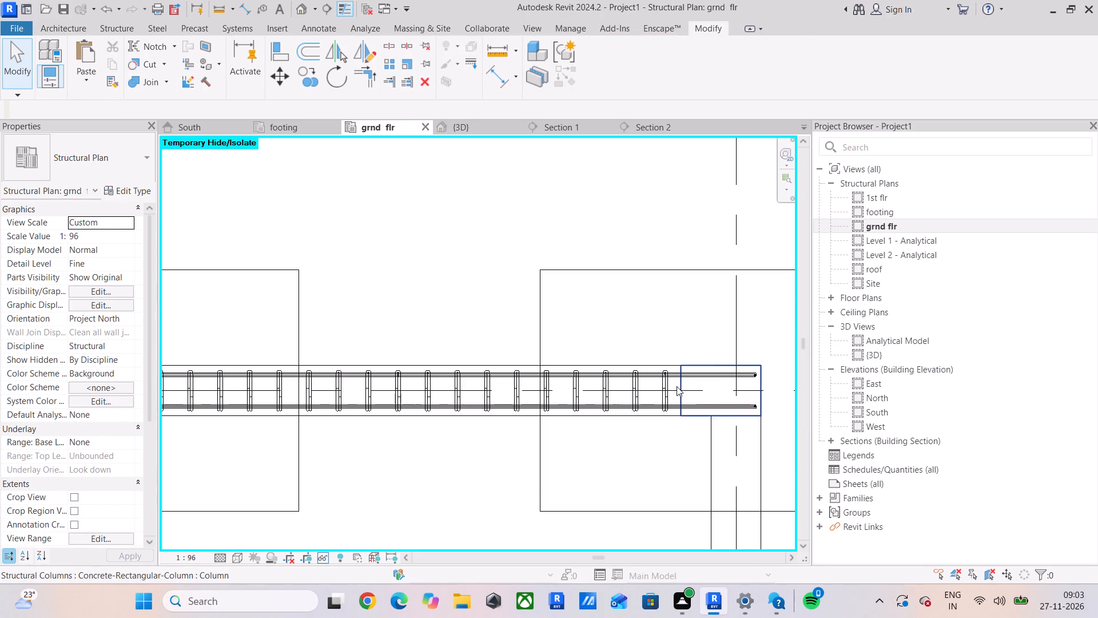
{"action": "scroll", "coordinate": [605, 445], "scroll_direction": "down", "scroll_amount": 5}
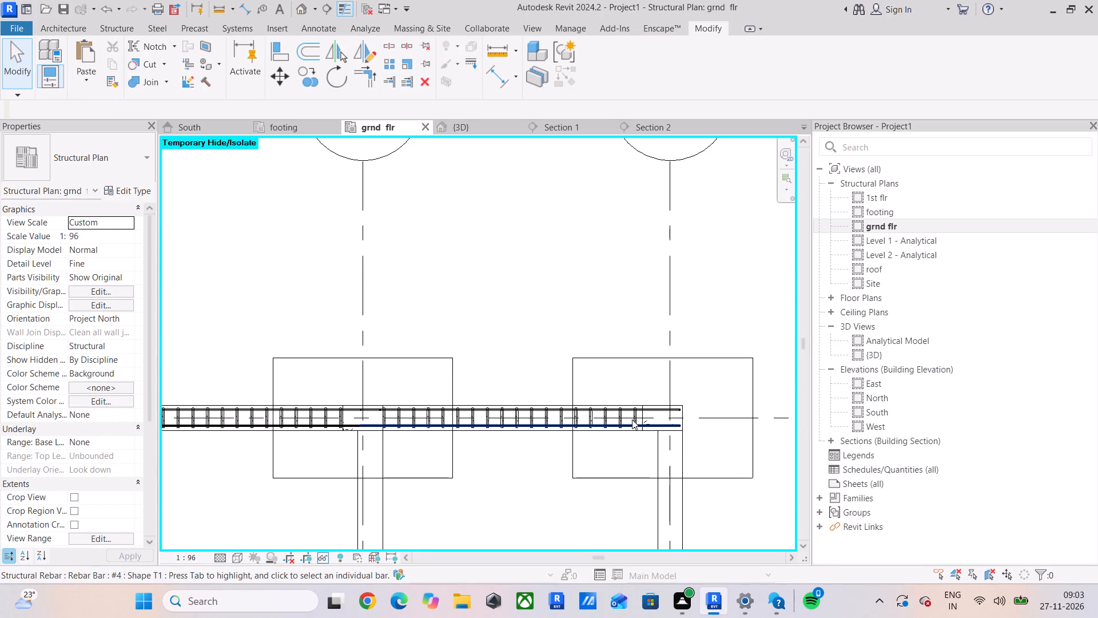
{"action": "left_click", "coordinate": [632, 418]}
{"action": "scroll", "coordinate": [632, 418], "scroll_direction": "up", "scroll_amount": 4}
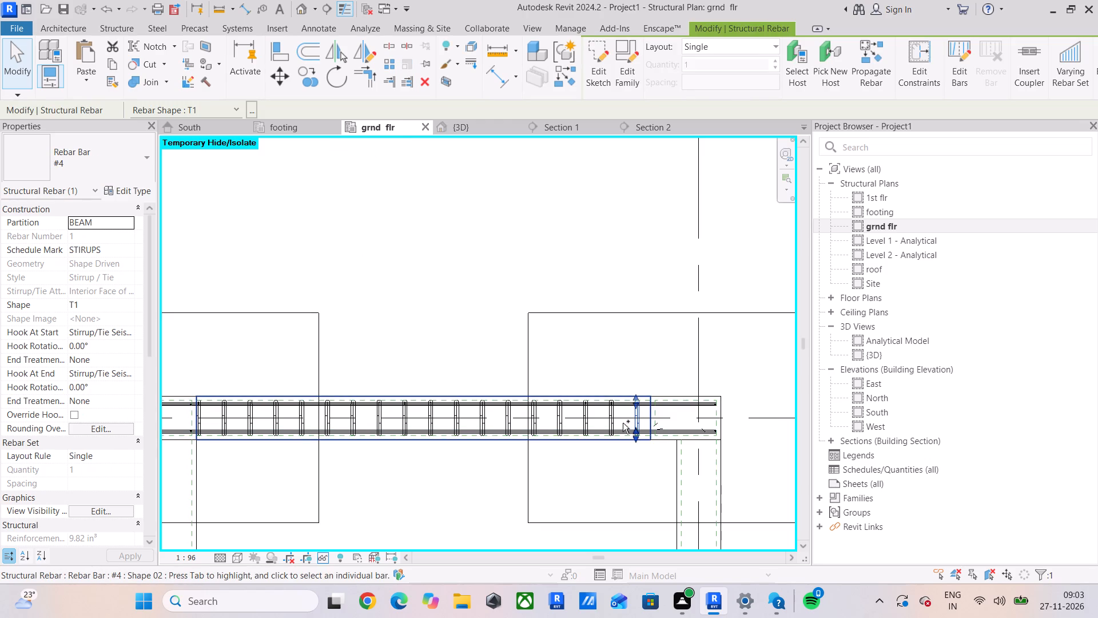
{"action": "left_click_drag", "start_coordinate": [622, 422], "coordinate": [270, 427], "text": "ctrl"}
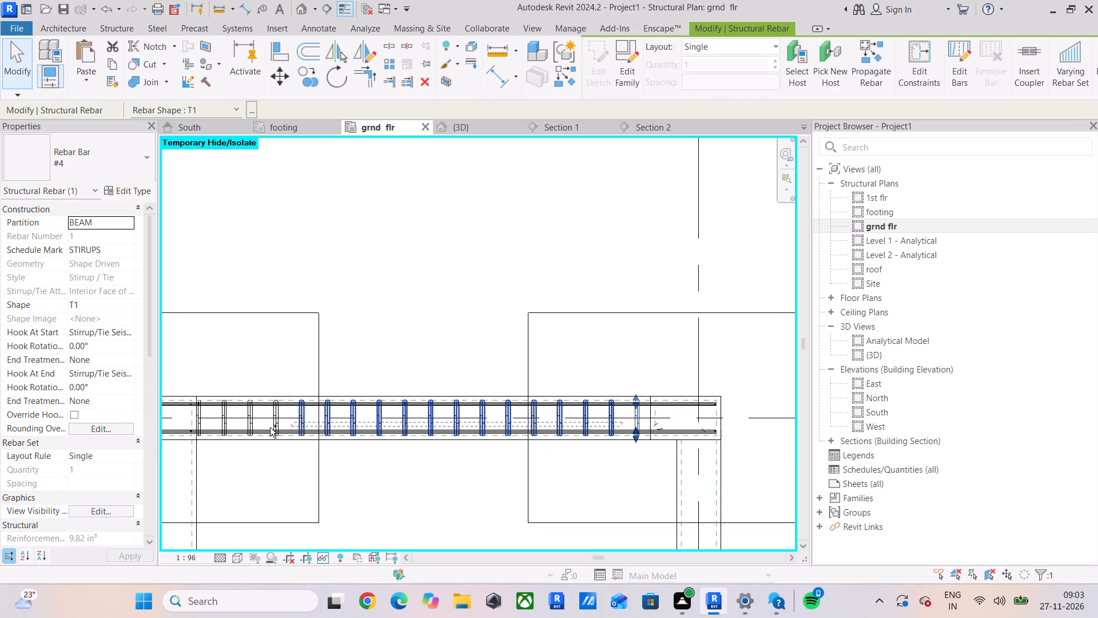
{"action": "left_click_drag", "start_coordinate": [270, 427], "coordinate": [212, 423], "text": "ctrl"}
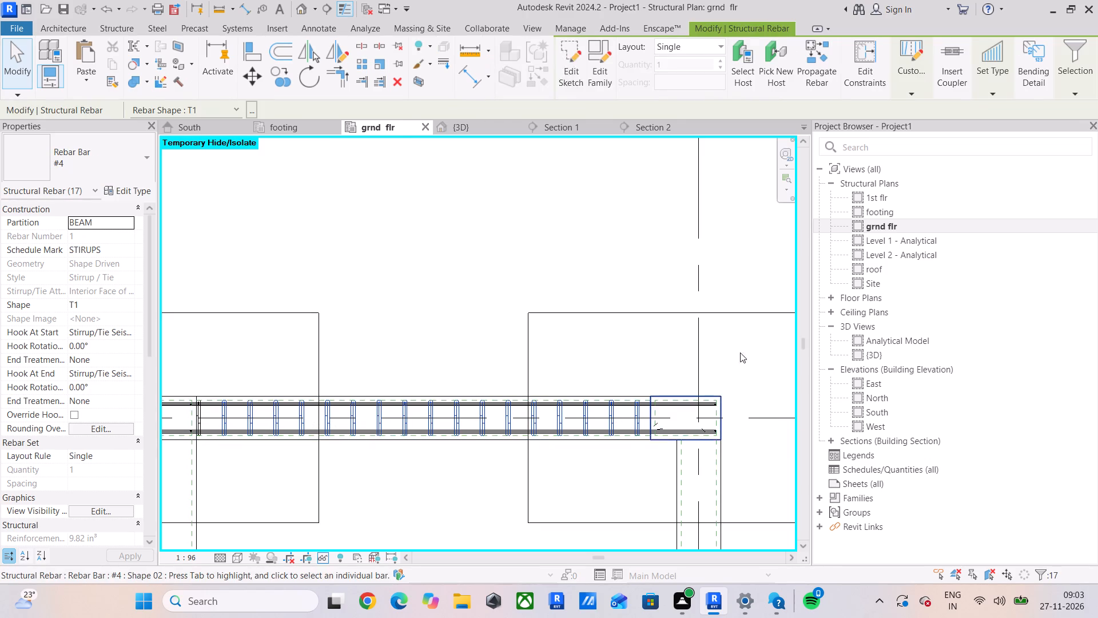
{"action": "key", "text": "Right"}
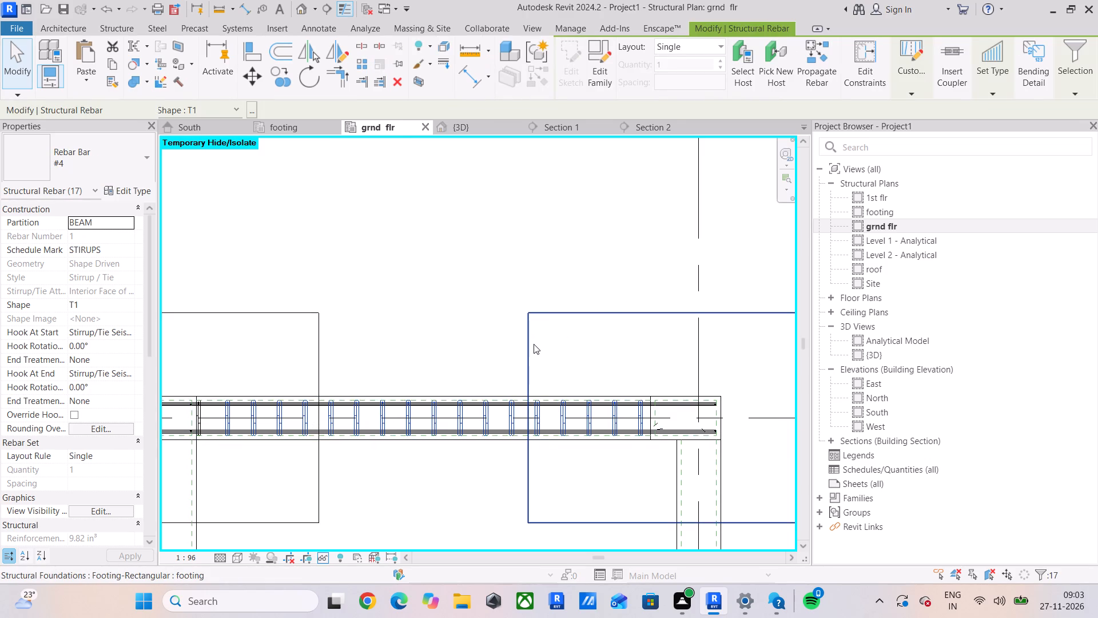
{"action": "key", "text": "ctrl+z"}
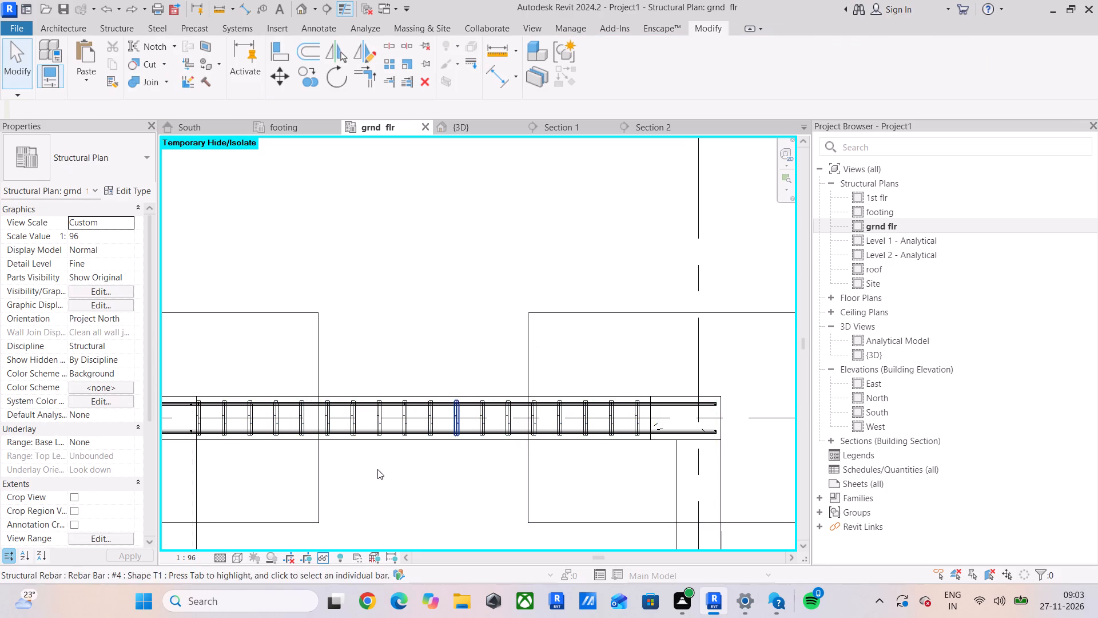
Select all stirrups in the top beam's B–C span and nudge them slightly toward grid C, clear of the grid B column face.
{"action": "scroll", "coordinate": [636, 427], "scroll_direction": "up", "scroll_amount": 5}
{"action": "left_click", "coordinate": [645, 421]}
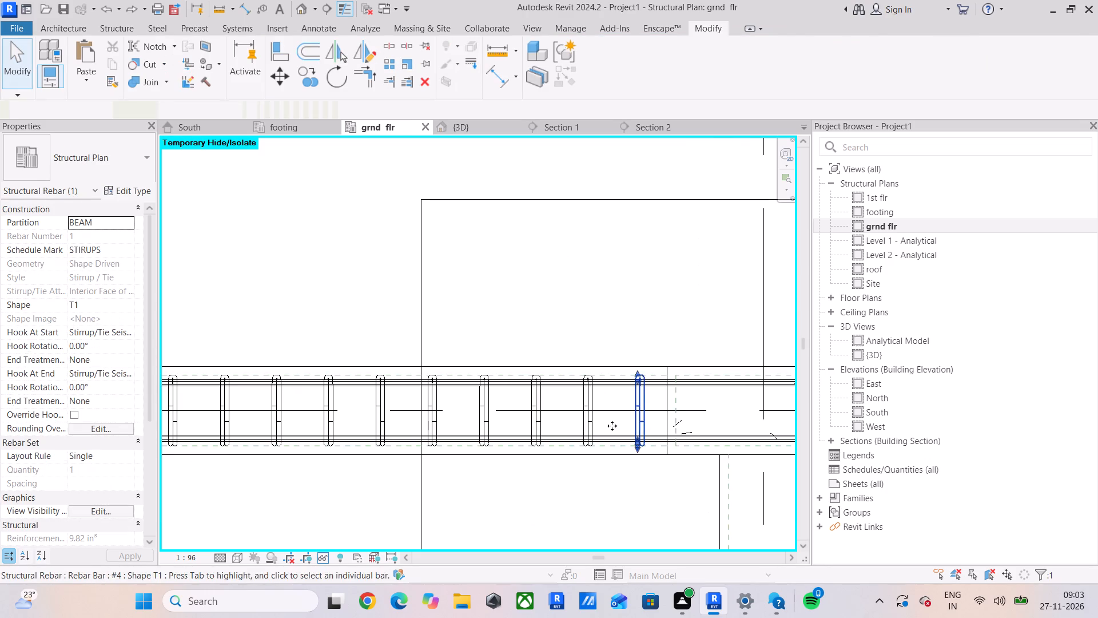
{"action": "scroll", "coordinate": [608, 425], "scroll_direction": "down", "scroll_amount": 3, "text": "ctrl"}
{"action": "middle_click_drag", "start_coordinate": [608, 425], "coordinate": [691, 412]}
{"action": "left_click_drag", "start_coordinate": [690, 412], "coordinate": [486, 409], "text": "ctrl"}
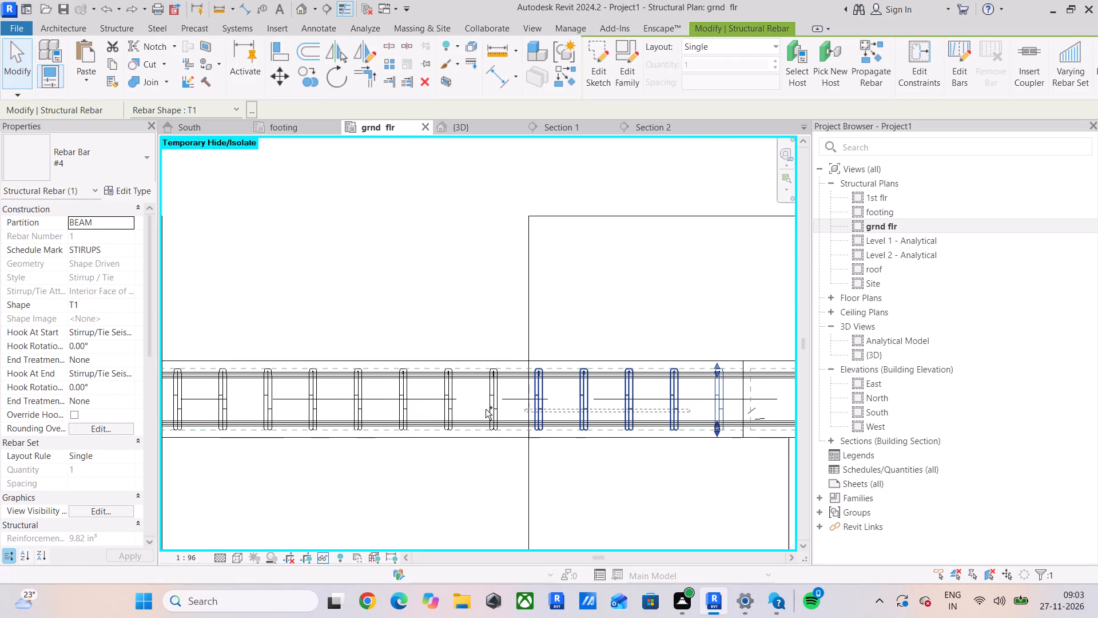
{"action": "left_click_drag", "start_coordinate": [486, 409], "coordinate": [174, 409], "text": "ctrl"}
{"action": "middle_click_drag", "start_coordinate": [188, 408], "coordinate": [408, 400]}
{"action": "middle_click_drag", "start_coordinate": [351, 405], "coordinate": [415, 405]}
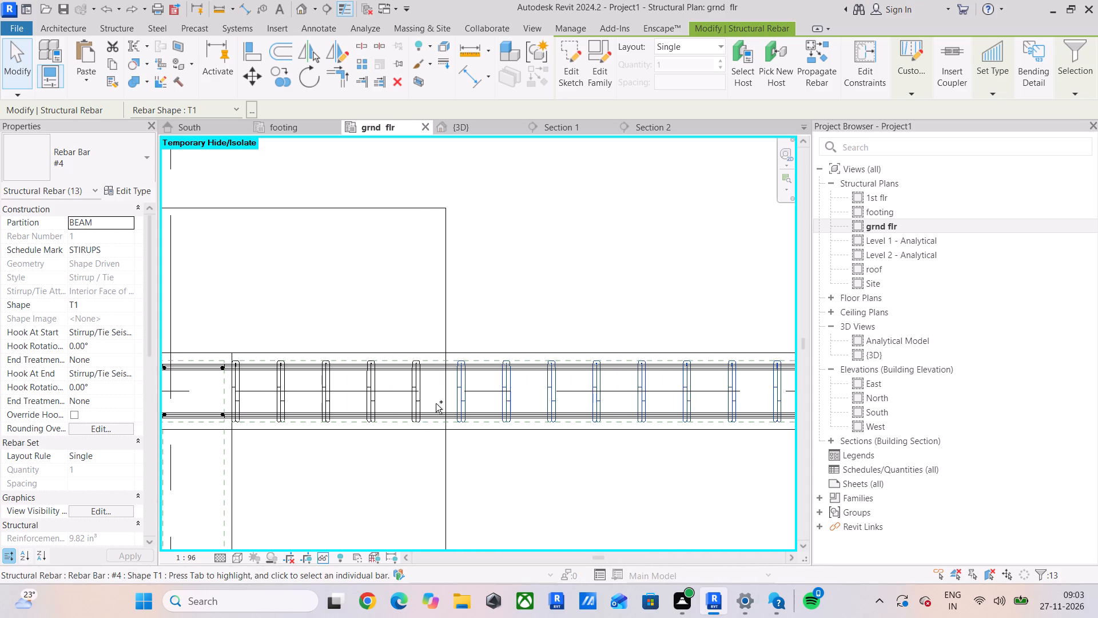
{"action": "left_click_drag", "start_coordinate": [436, 401], "coordinate": [234, 400], "text": "ctrl"}
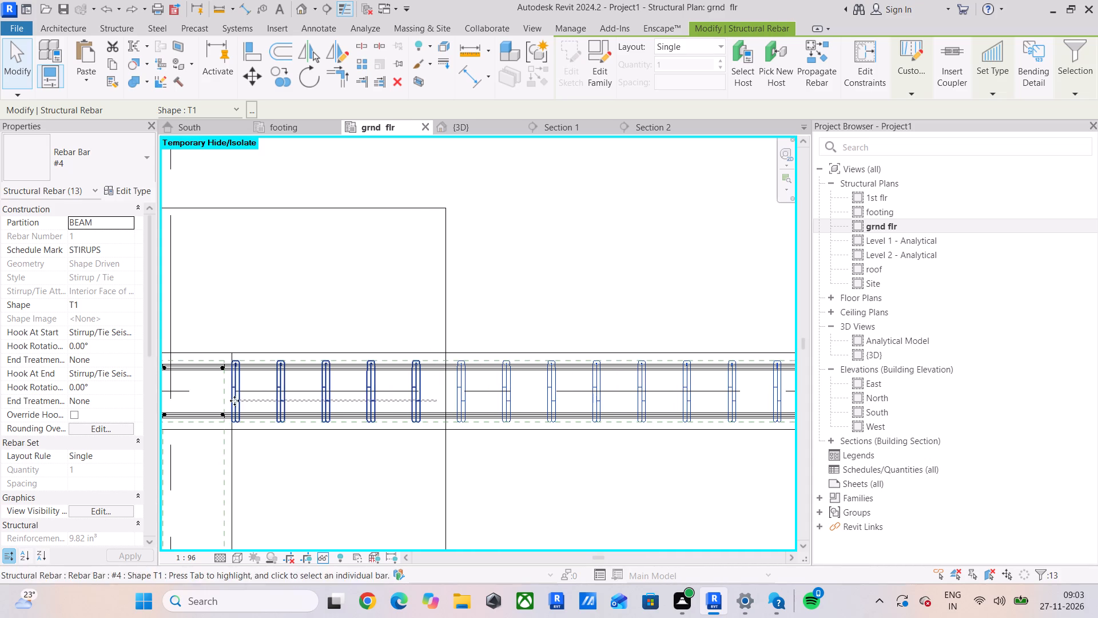
{"action": "scroll", "coordinate": [417, 423], "scroll_direction": "down", "scroll_amount": 4}
{"action": "middle_click_drag", "start_coordinate": [483, 426], "coordinate": [419, 429]}
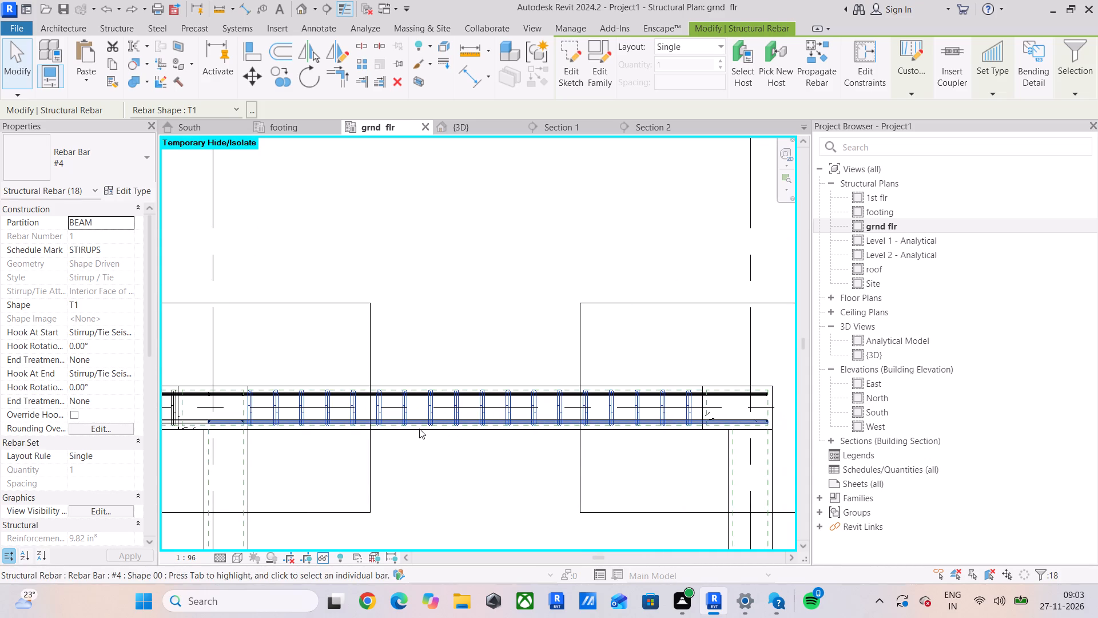
{"action": "key", "text": "Right"}
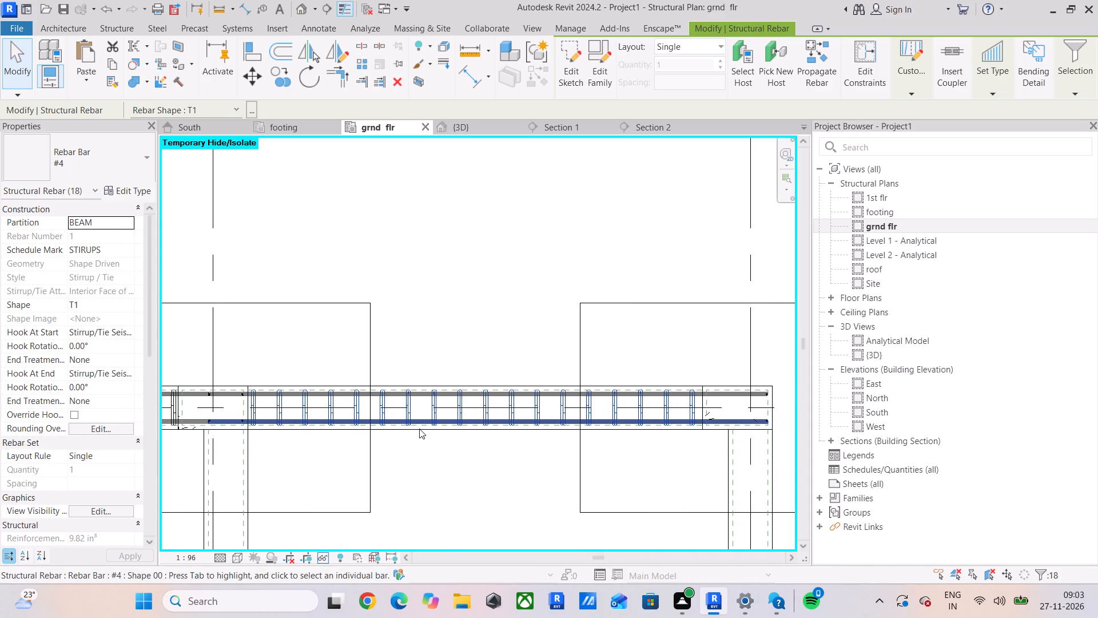
{"action": "key", "text": "Right"}
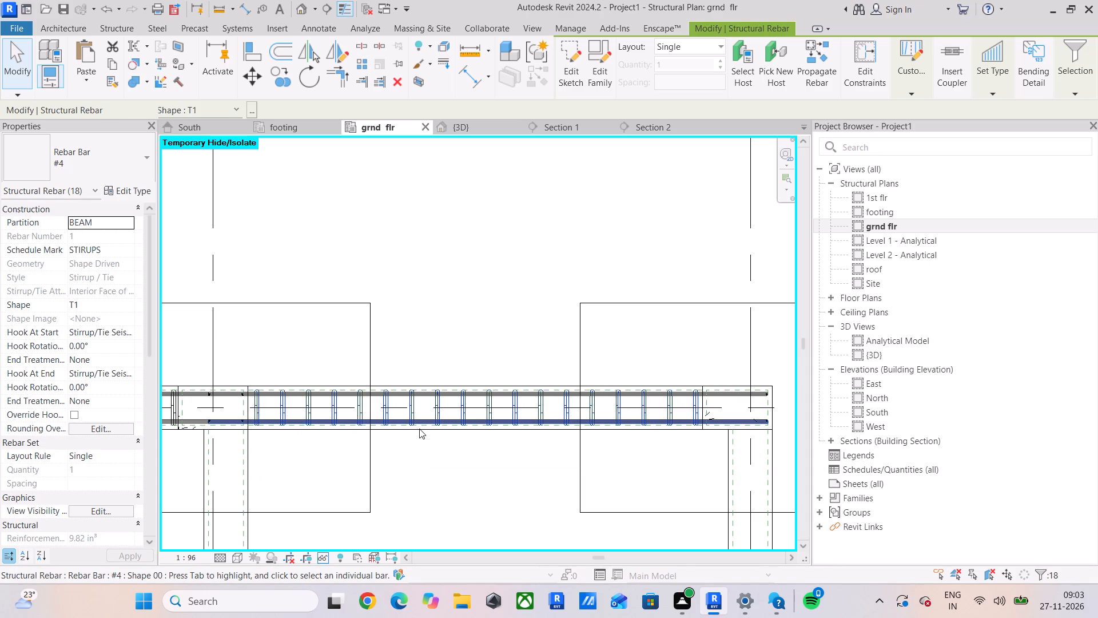
{"action": "key", "text": "Left"}
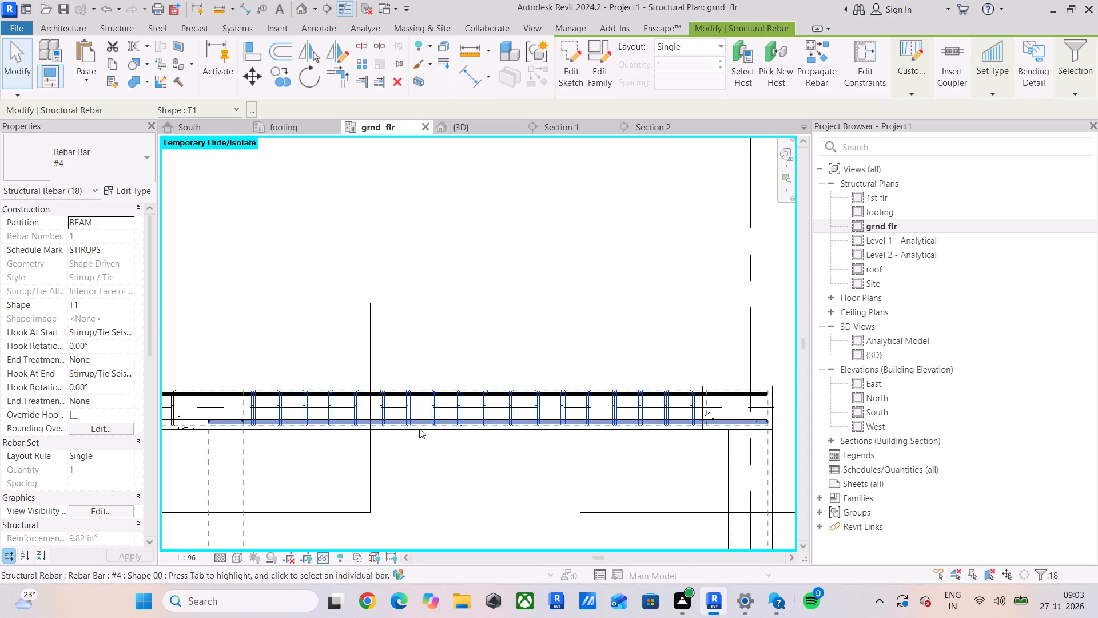
{"action": "scroll", "coordinate": [444, 344], "scroll_direction": "up", "scroll_amount": 4}
{"action": "left_click", "coordinate": [457, 337]}
Align the first stirrup of the top beam's A–B span with the beam-side face of the grid A column.
{"action": "scroll", "coordinate": [480, 367], "scroll_direction": "down", "scroll_amount": 8}
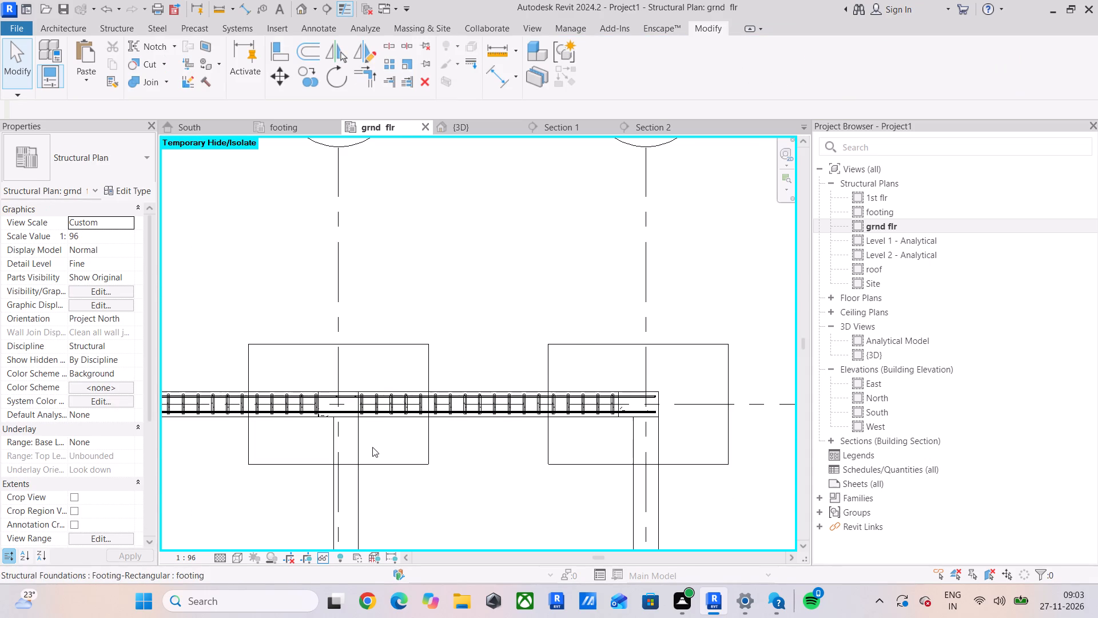
{"action": "scroll", "coordinate": [368, 444], "scroll_direction": "up", "scroll_amount": 4}
{"action": "scroll", "coordinate": [251, 399], "scroll_direction": "down", "scroll_amount": 4}
{"action": "middle_click_drag", "start_coordinate": [251, 401], "coordinate": [626, 403]}
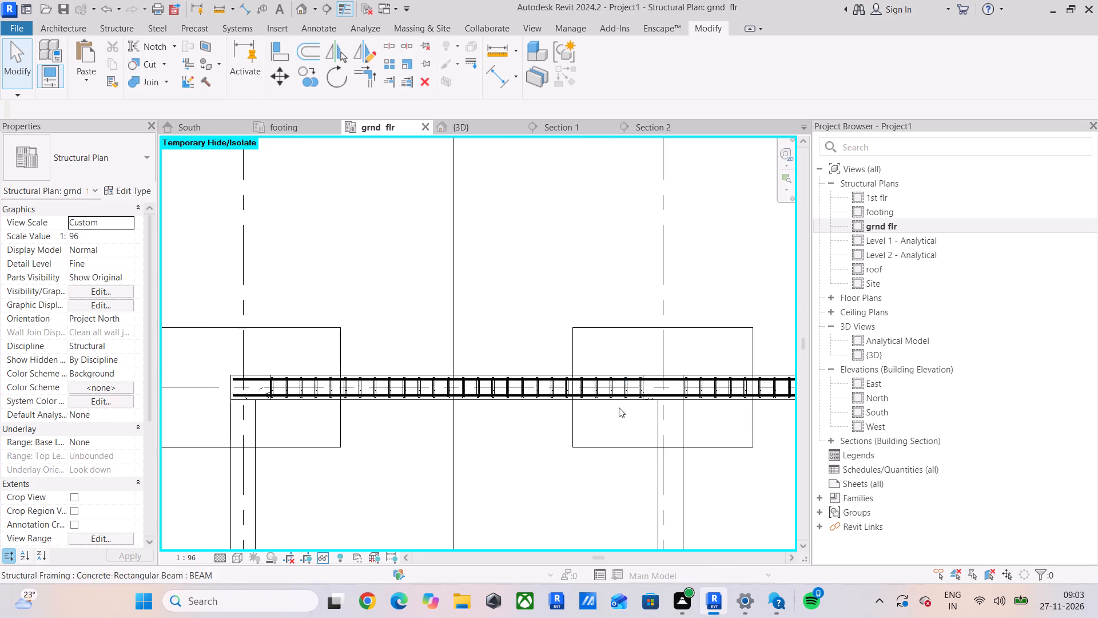
{"action": "scroll", "coordinate": [573, 498], "scroll_direction": "down", "scroll_amount": 3}
{"action": "middle_click_drag", "start_coordinate": [575, 497], "coordinate": [555, 424]}
{"action": "scroll", "coordinate": [403, 355], "scroll_direction": "up", "scroll_amount": 14}
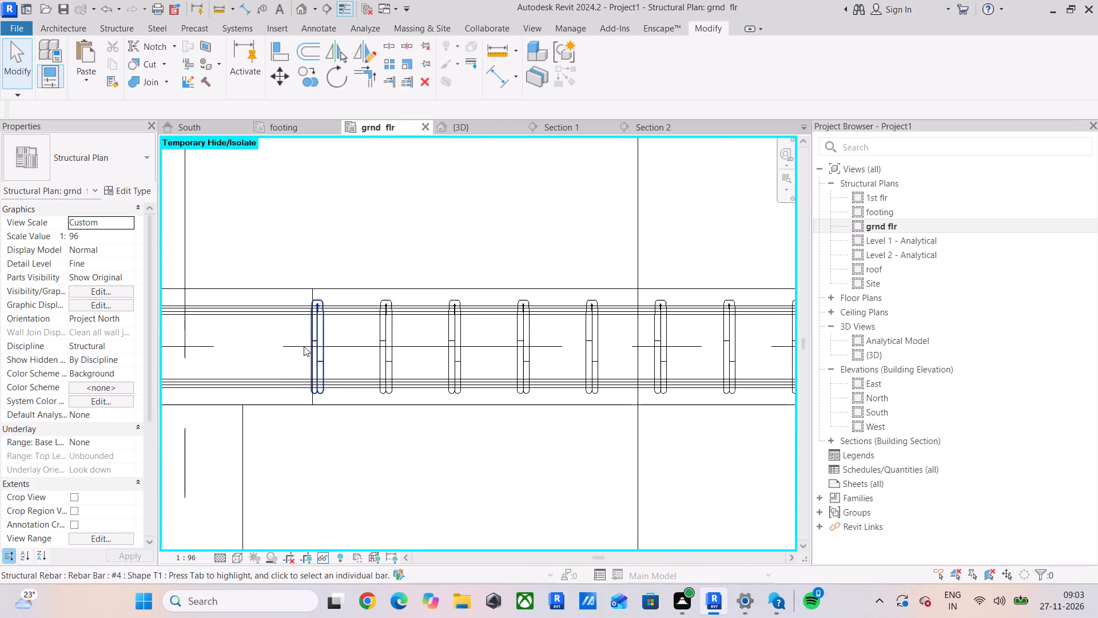
{"action": "scroll", "coordinate": [327, 325], "scroll_direction": "up", "scroll_amount": 5}
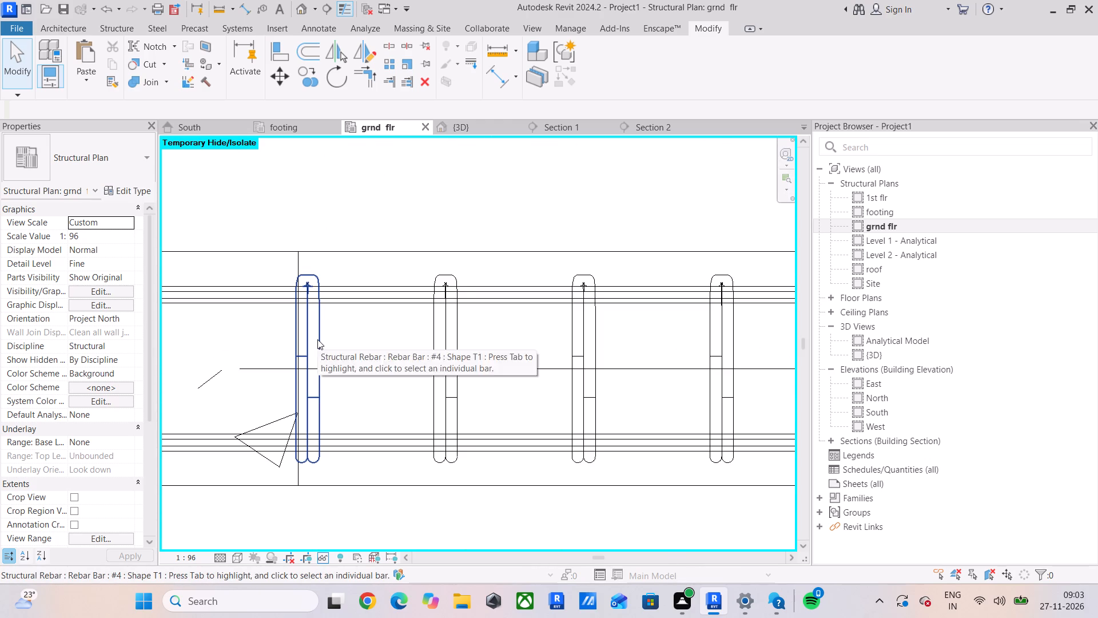
{"action": "left_click", "coordinate": [270, 44]}
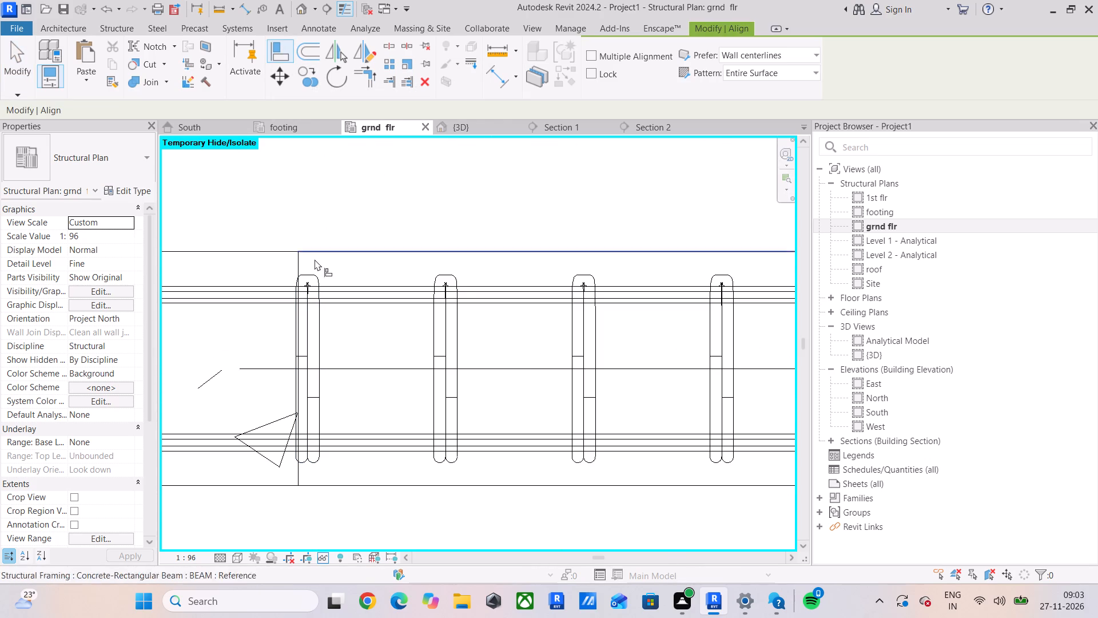
{"action": "scroll", "coordinate": [315, 259], "scroll_direction": "up", "scroll_amount": 4}
{"action": "left_click", "coordinate": [287, 266]}
{"action": "left_click", "coordinate": [279, 387]}
{"action": "scroll", "coordinate": [279, 388], "scroll_direction": "down", "scroll_amount": 6}
{"action": "left_click", "coordinate": [22, 76]}
{"action": "scroll", "coordinate": [340, 322], "scroll_direction": "down", "scroll_amount": 11}
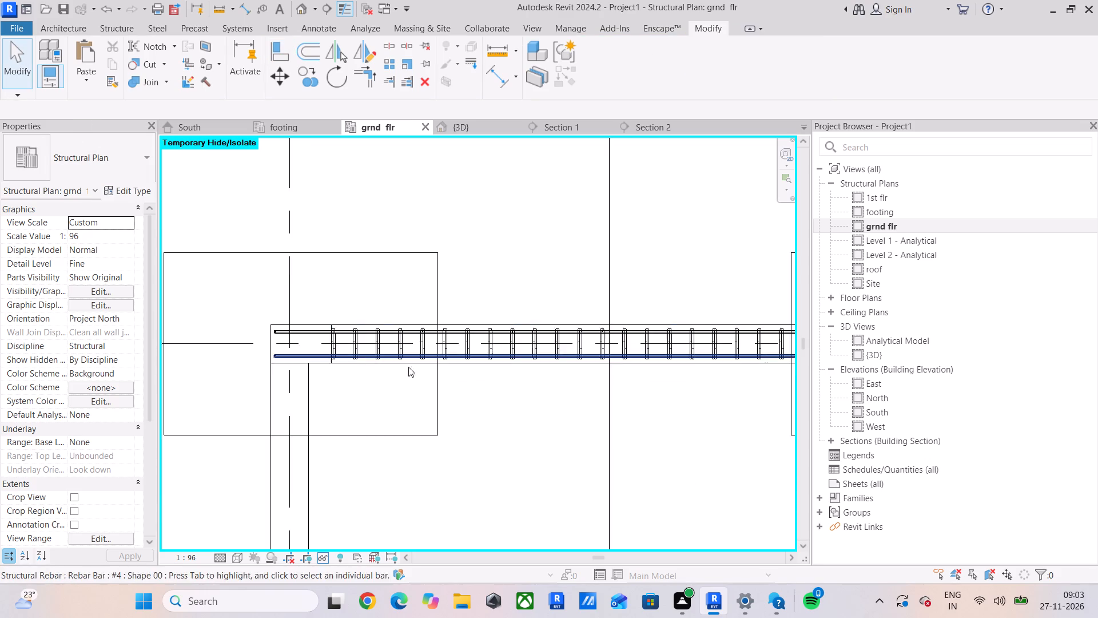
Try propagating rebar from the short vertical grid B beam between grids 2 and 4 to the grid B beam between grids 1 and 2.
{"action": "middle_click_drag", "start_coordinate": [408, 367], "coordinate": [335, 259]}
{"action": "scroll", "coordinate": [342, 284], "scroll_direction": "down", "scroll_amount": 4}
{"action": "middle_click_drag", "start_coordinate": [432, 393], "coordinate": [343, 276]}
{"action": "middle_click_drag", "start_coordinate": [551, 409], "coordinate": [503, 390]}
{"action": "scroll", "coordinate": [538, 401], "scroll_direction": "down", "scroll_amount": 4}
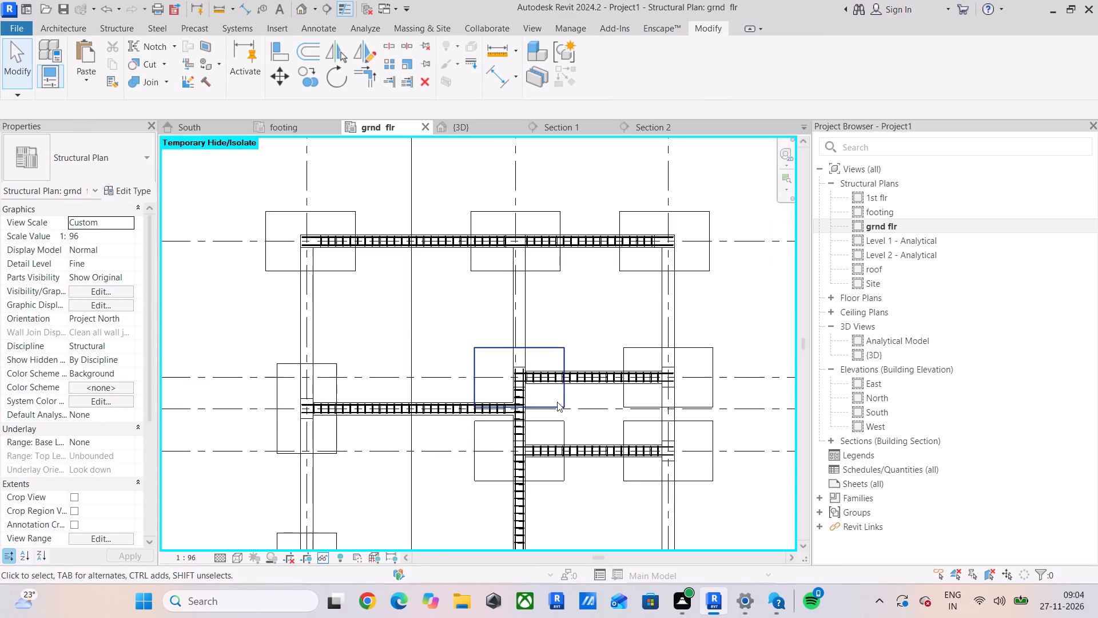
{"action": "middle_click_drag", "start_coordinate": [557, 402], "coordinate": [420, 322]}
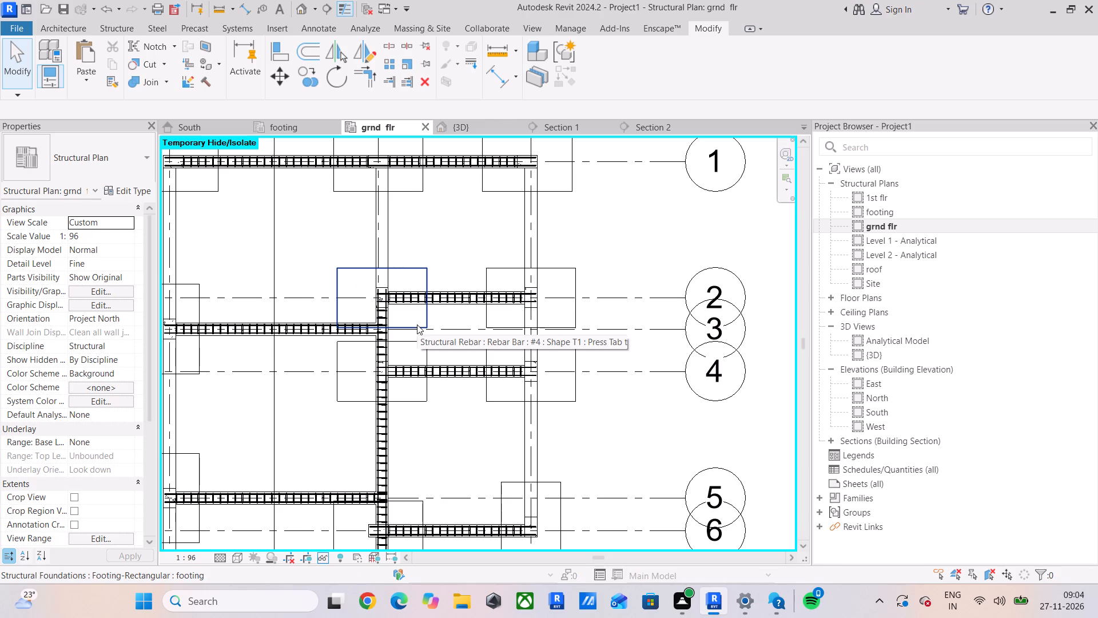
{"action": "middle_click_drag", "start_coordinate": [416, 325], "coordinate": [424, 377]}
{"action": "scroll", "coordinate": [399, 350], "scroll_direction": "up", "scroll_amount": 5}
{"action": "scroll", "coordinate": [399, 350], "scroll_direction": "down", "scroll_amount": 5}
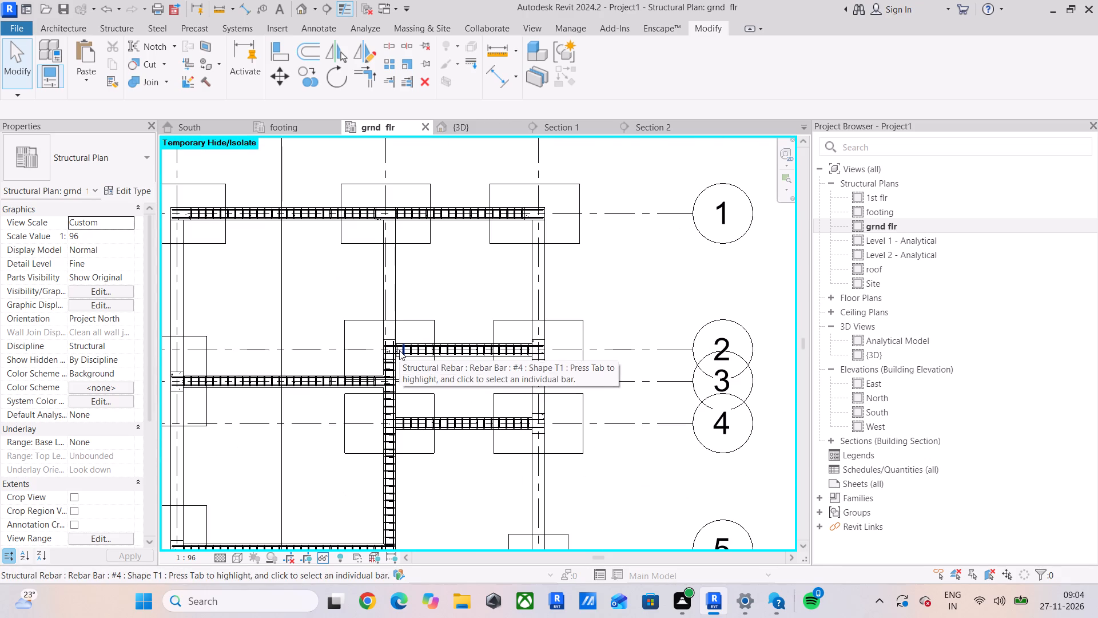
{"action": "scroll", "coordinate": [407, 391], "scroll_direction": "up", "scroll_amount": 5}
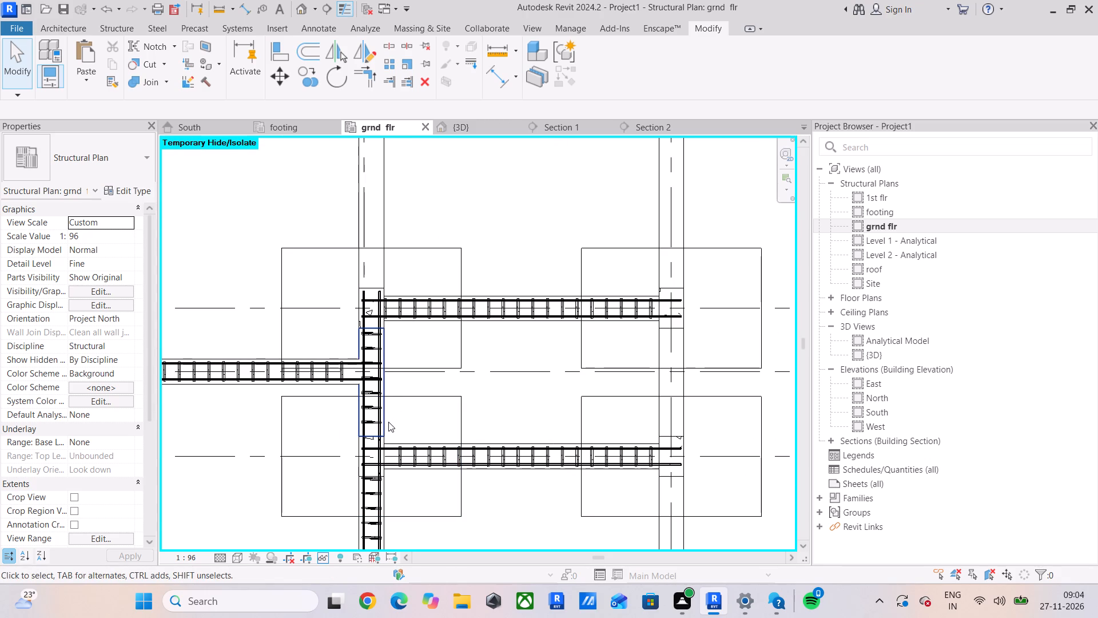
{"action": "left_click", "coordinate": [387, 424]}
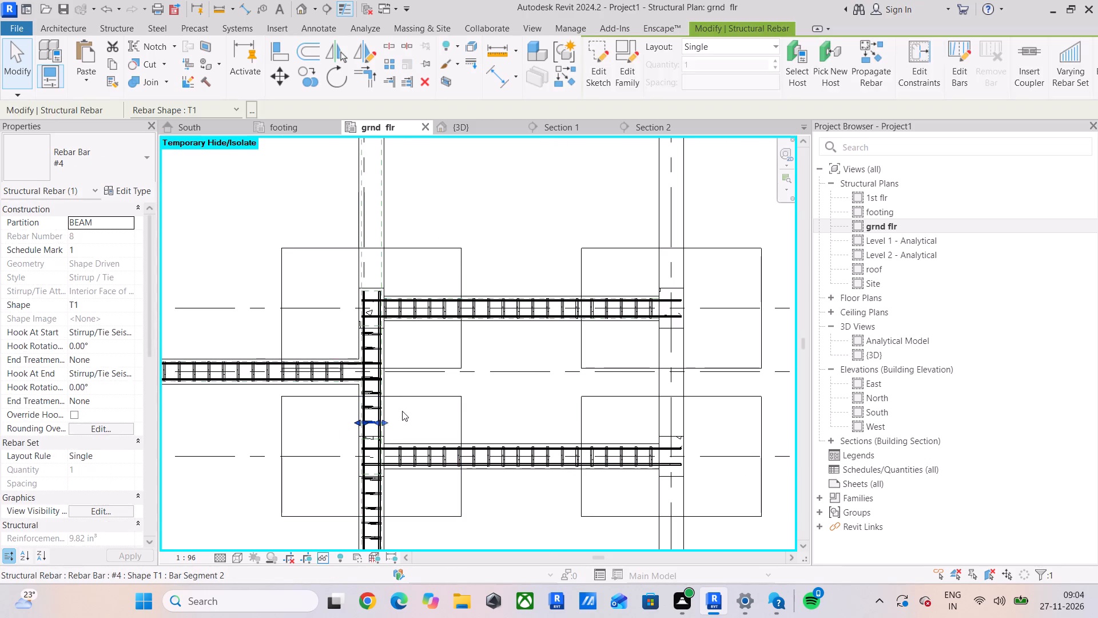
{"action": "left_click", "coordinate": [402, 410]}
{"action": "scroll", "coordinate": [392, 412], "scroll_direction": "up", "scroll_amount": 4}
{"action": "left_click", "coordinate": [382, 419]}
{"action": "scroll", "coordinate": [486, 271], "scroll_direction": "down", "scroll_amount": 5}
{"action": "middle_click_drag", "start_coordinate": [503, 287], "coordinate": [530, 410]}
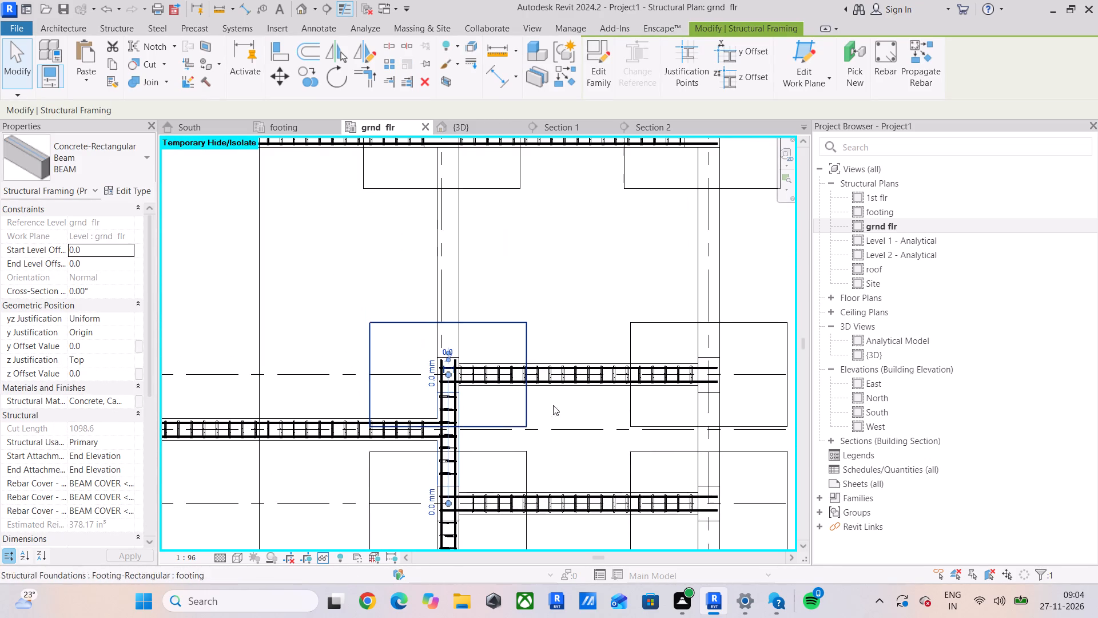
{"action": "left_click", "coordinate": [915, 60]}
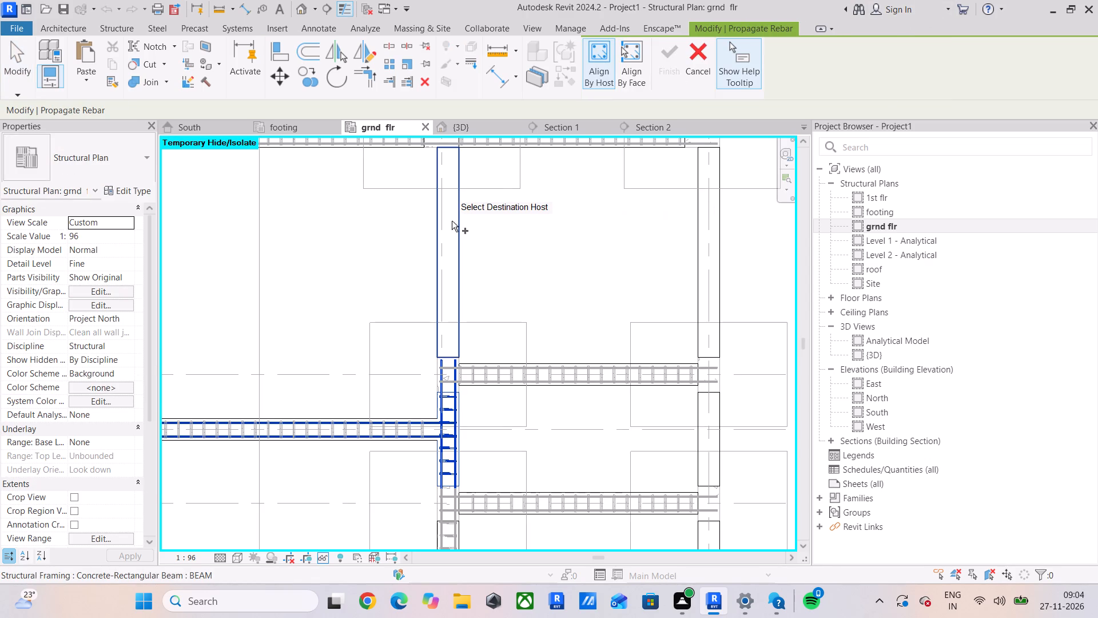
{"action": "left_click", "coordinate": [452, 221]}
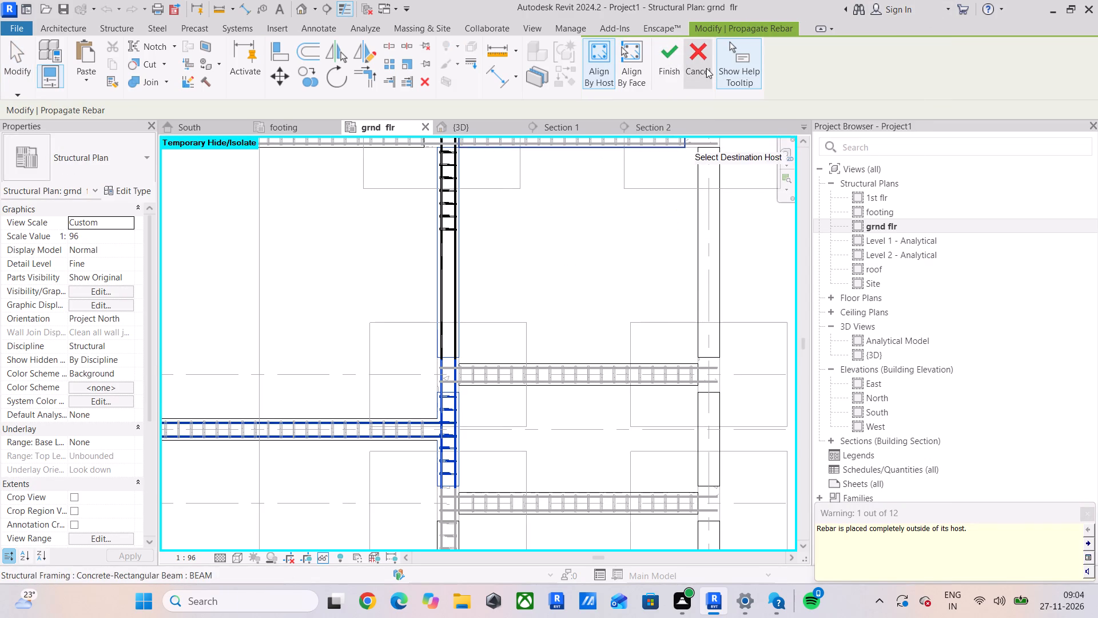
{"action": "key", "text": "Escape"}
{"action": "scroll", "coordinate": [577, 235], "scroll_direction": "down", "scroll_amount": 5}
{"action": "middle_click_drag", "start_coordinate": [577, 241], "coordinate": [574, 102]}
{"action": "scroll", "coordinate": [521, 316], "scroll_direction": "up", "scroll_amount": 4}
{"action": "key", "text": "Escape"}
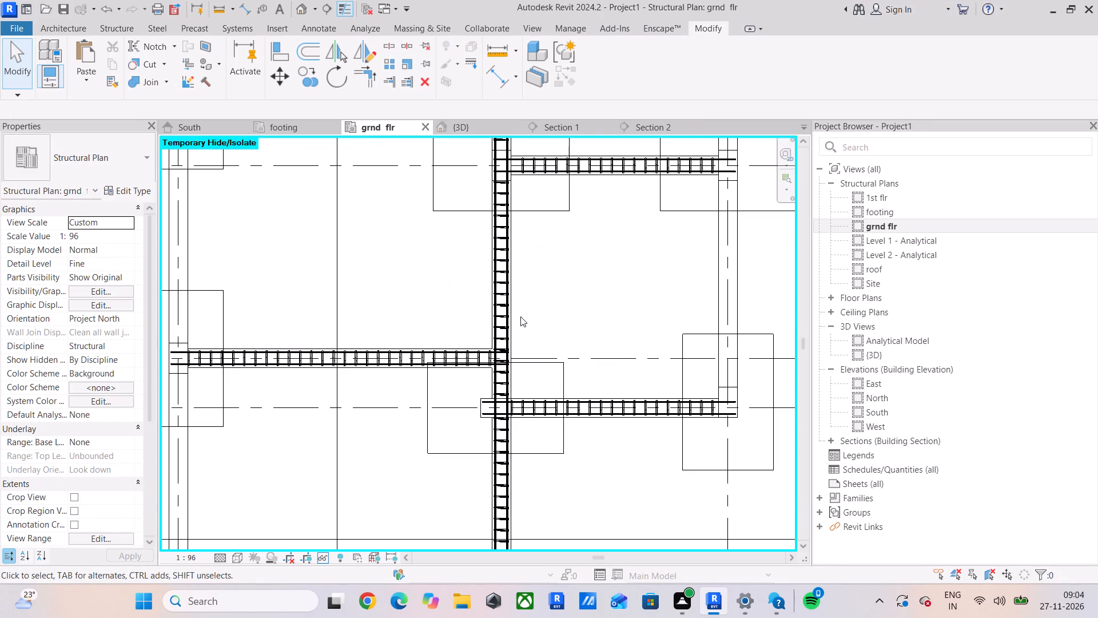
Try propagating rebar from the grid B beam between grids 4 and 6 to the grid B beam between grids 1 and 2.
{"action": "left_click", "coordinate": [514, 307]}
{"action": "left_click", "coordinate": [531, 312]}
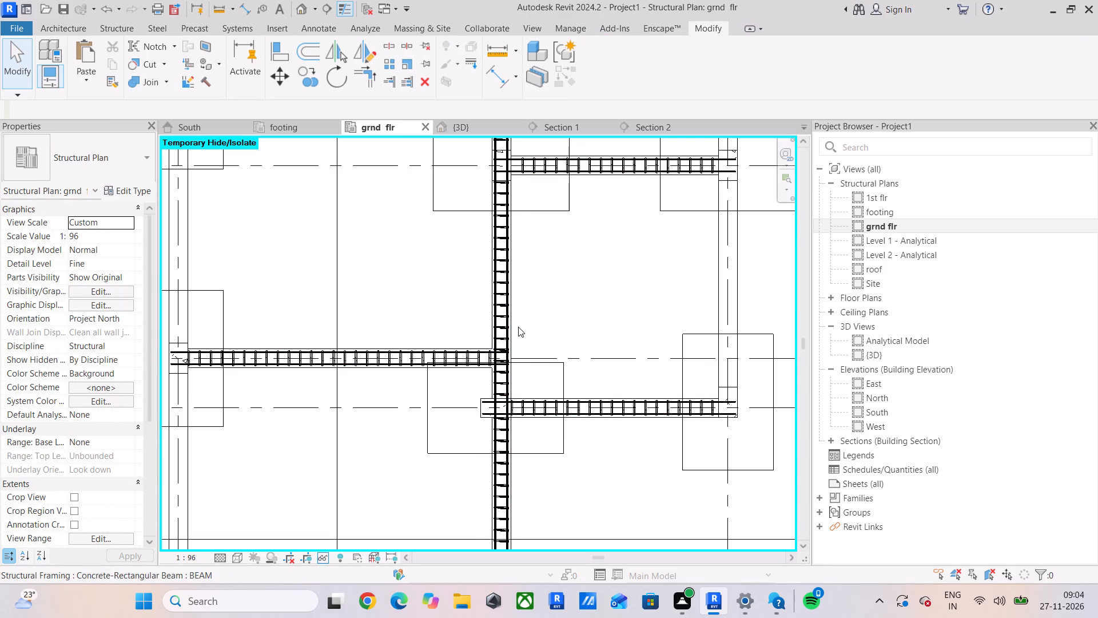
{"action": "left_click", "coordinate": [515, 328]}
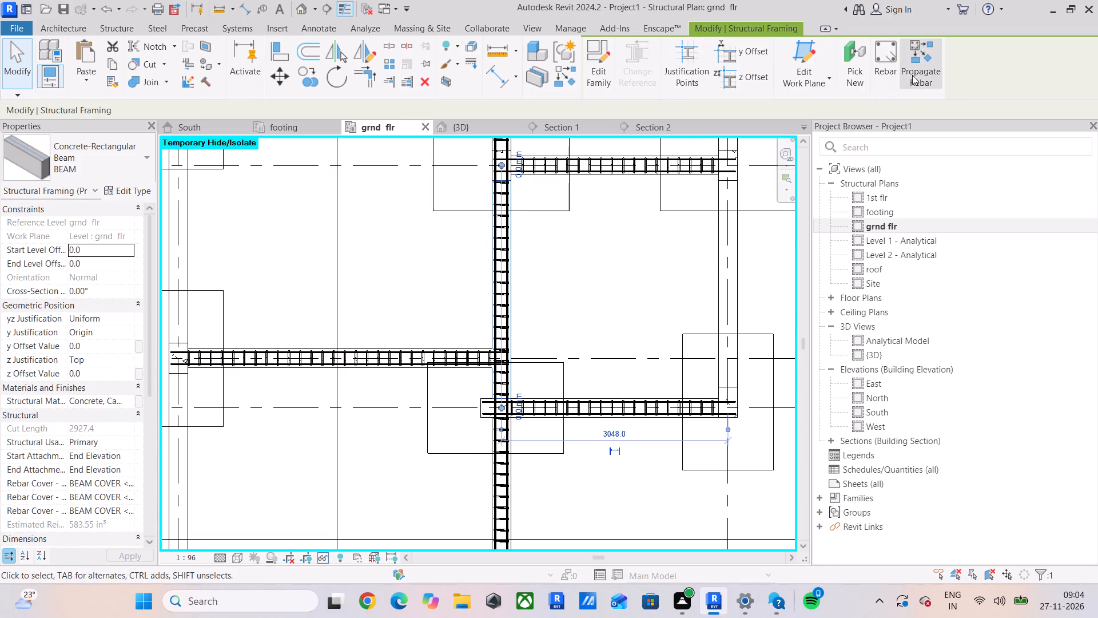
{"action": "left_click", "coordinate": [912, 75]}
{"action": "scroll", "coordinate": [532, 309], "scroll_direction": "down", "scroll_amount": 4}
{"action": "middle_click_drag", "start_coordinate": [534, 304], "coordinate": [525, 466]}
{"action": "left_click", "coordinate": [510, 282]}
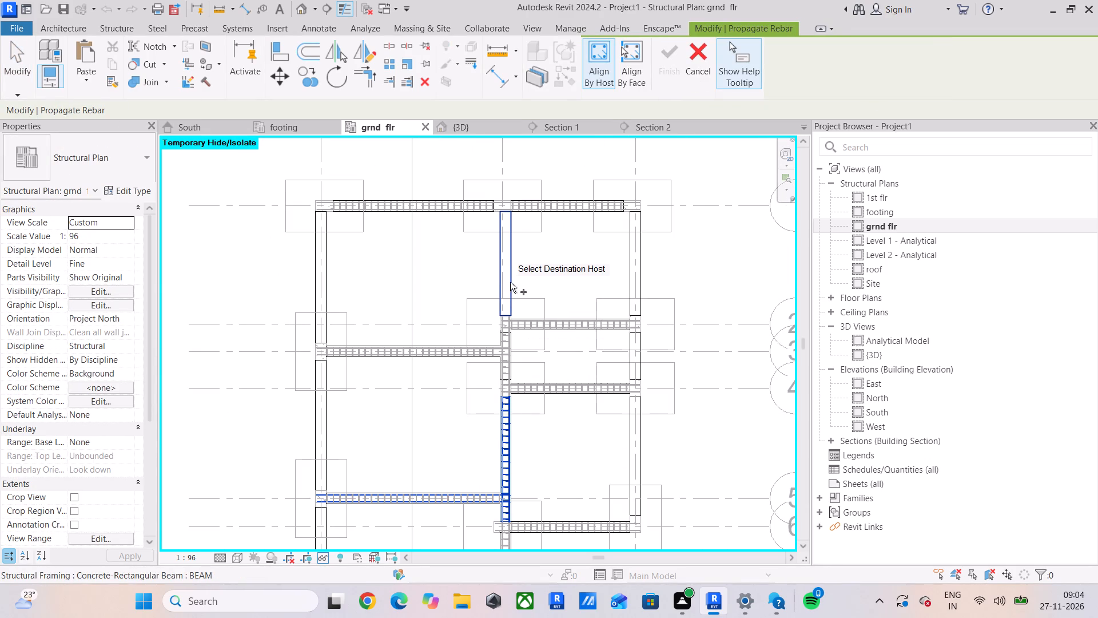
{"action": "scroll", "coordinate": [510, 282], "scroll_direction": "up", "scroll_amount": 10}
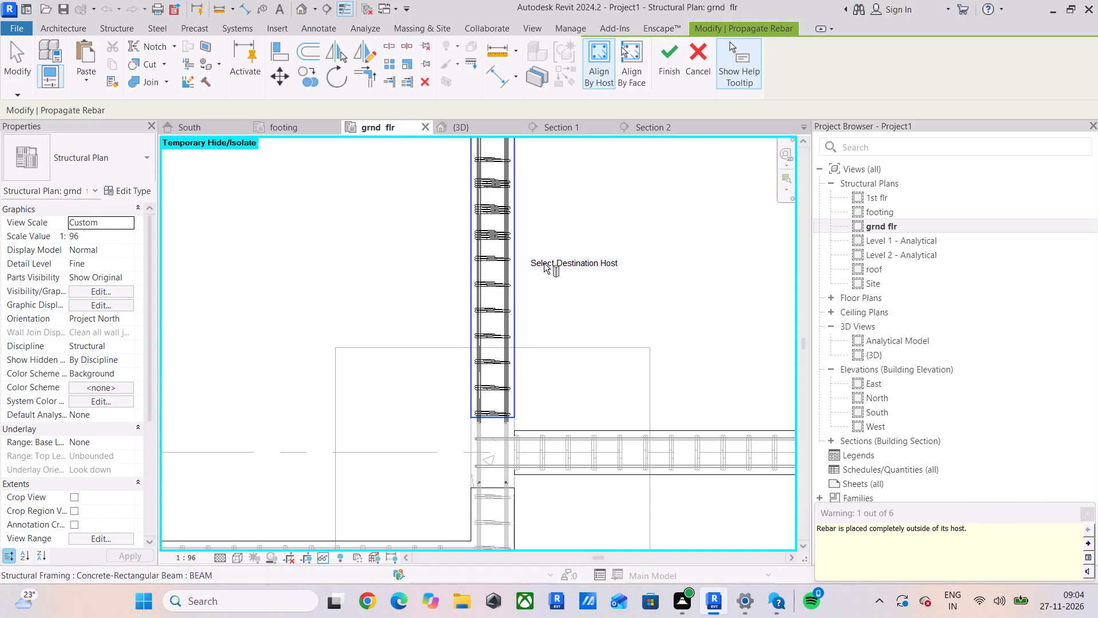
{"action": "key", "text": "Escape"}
Copy all rebar of the grid B beam between grids 6 and 7 horizontally by 4343.4 mm into the parallel grid A beam.
{"action": "scroll", "coordinate": [585, 276], "scroll_direction": "down", "scroll_amount": 5}
{"action": "middle_click_drag", "start_coordinate": [585, 276], "coordinate": [559, 212]}
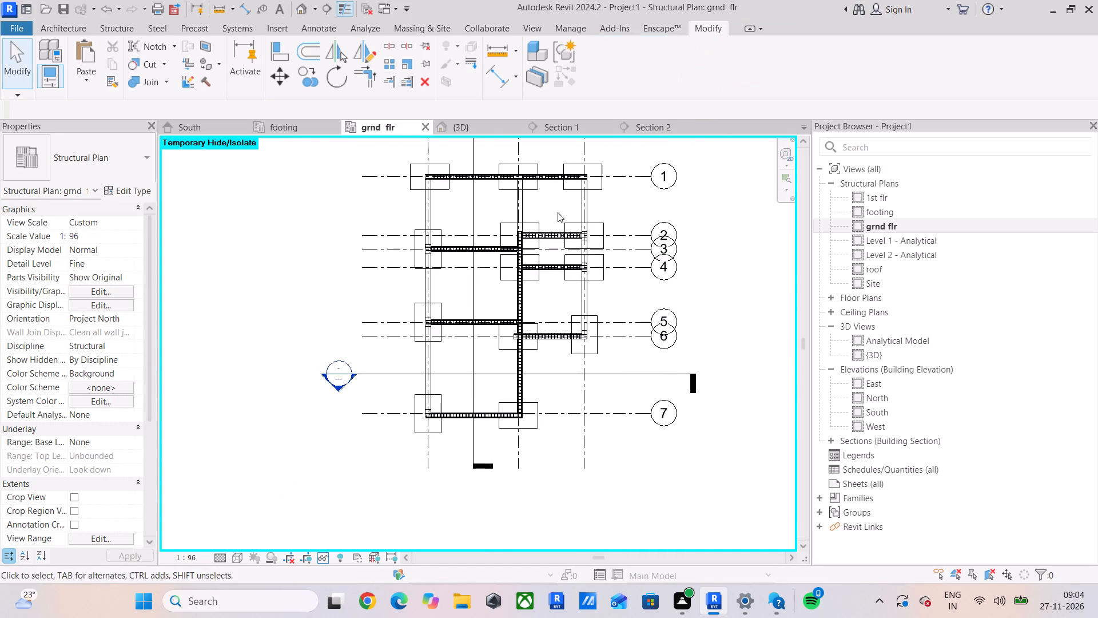
{"action": "scroll", "coordinate": [529, 316], "scroll_direction": "up", "scroll_amount": 5}
{"action": "middle_click_drag", "start_coordinate": [525, 314], "coordinate": [532, 438]}
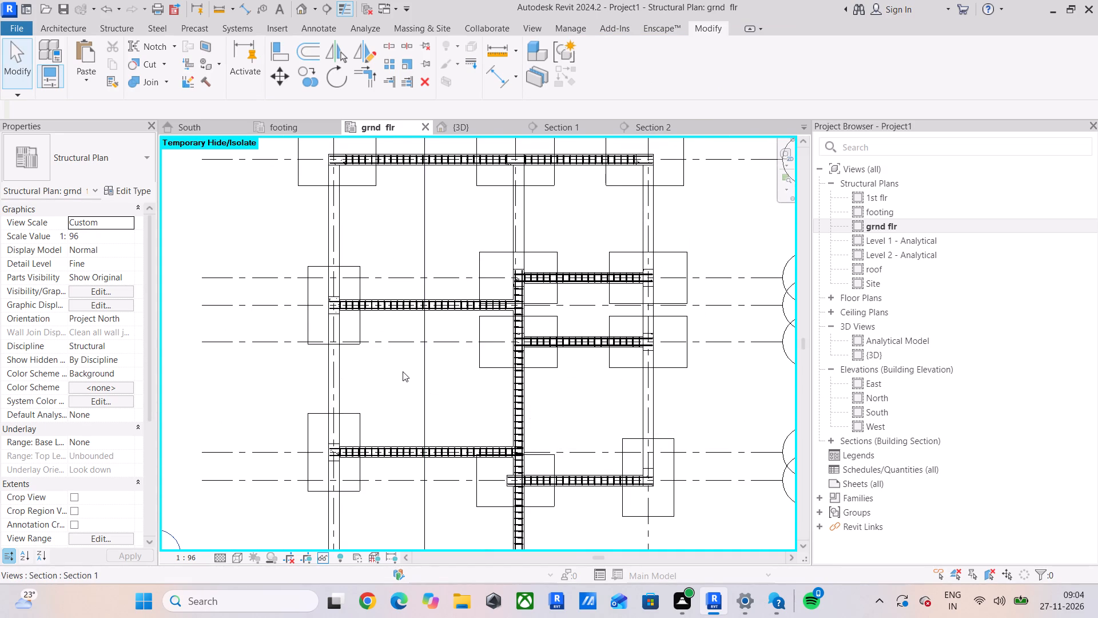
{"action": "middle_click_drag", "start_coordinate": [403, 371], "coordinate": [425, 260]}
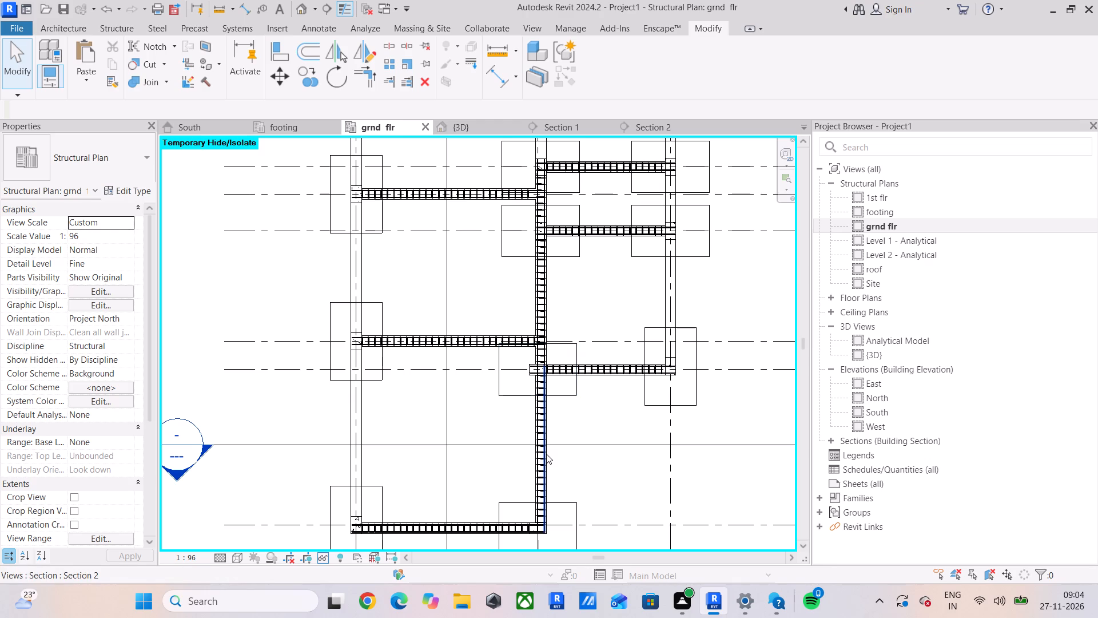
{"action": "scroll", "coordinate": [546, 454], "scroll_direction": "up", "scroll_amount": 7}
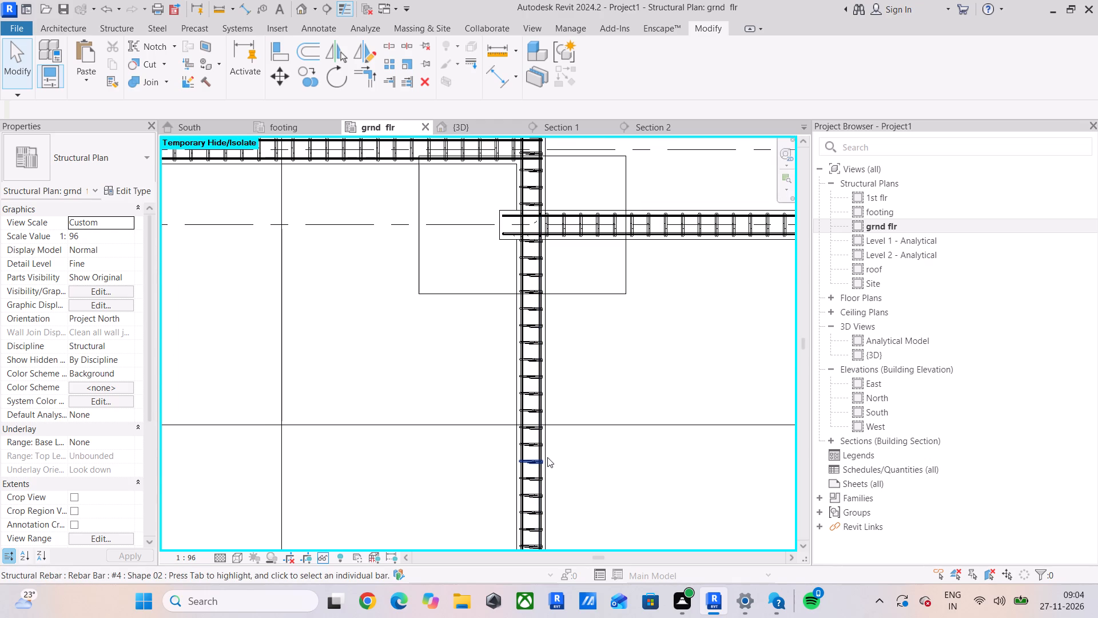
{"action": "scroll", "coordinate": [547, 457], "scroll_direction": "up", "scroll_amount": 9}
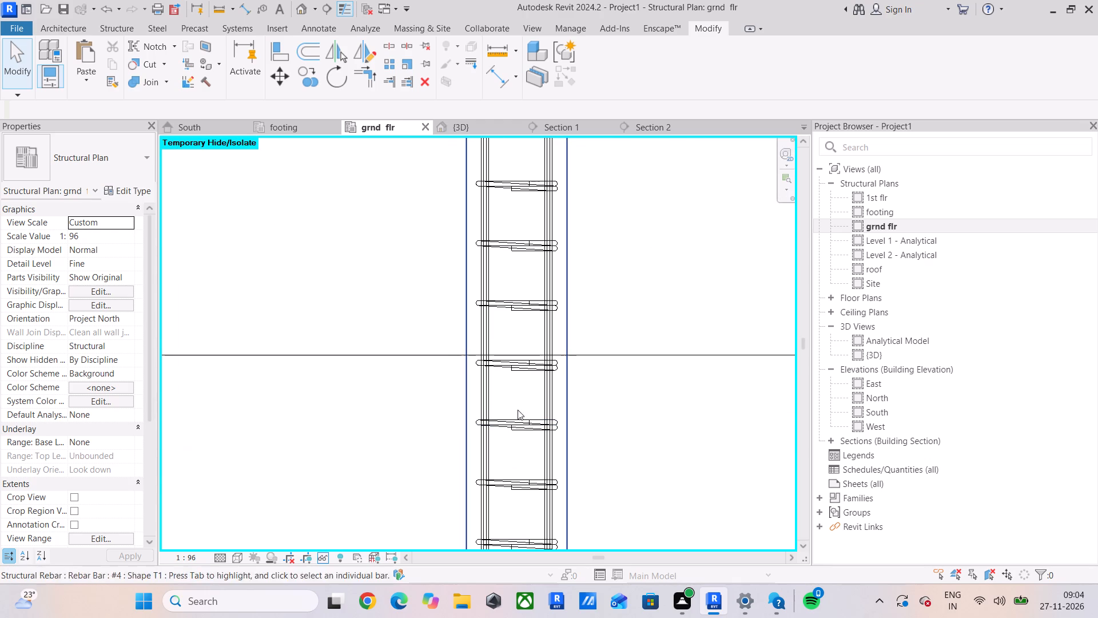
{"action": "left_click", "coordinate": [512, 428]}
{"action": "right_click", "coordinate": [512, 428]}
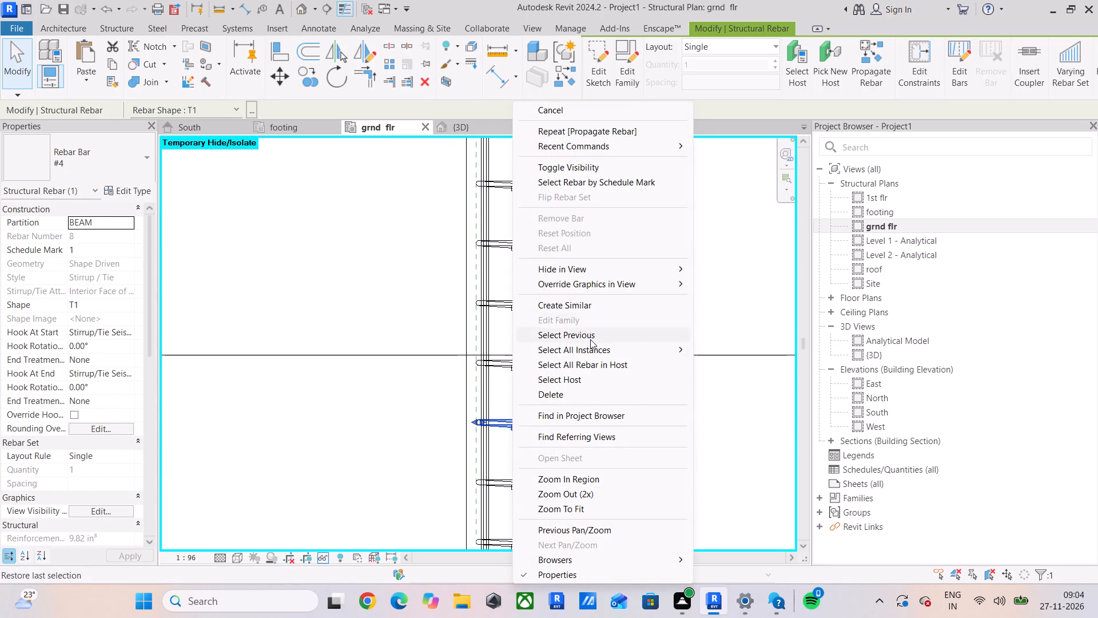
{"action": "left_click", "coordinate": [583, 363]}
{"action": "scroll", "coordinate": [534, 379], "scroll_direction": "down", "scroll_amount": 12}
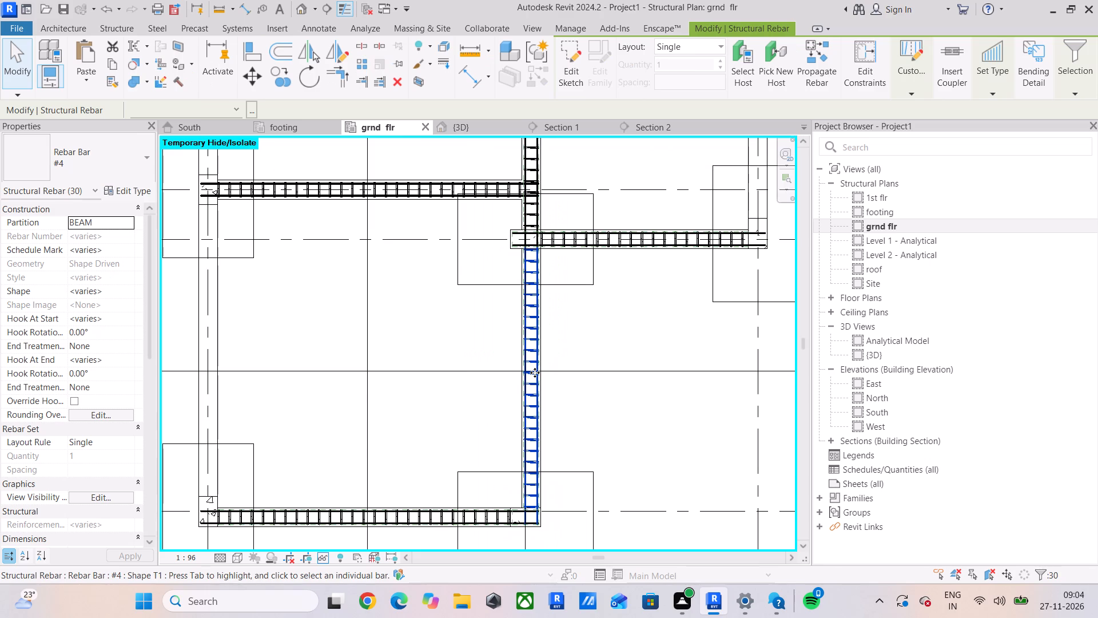
{"action": "left_click", "coordinate": [285, 77]}
{"action": "scroll", "coordinate": [503, 227], "scroll_direction": "up", "scroll_amount": 4}
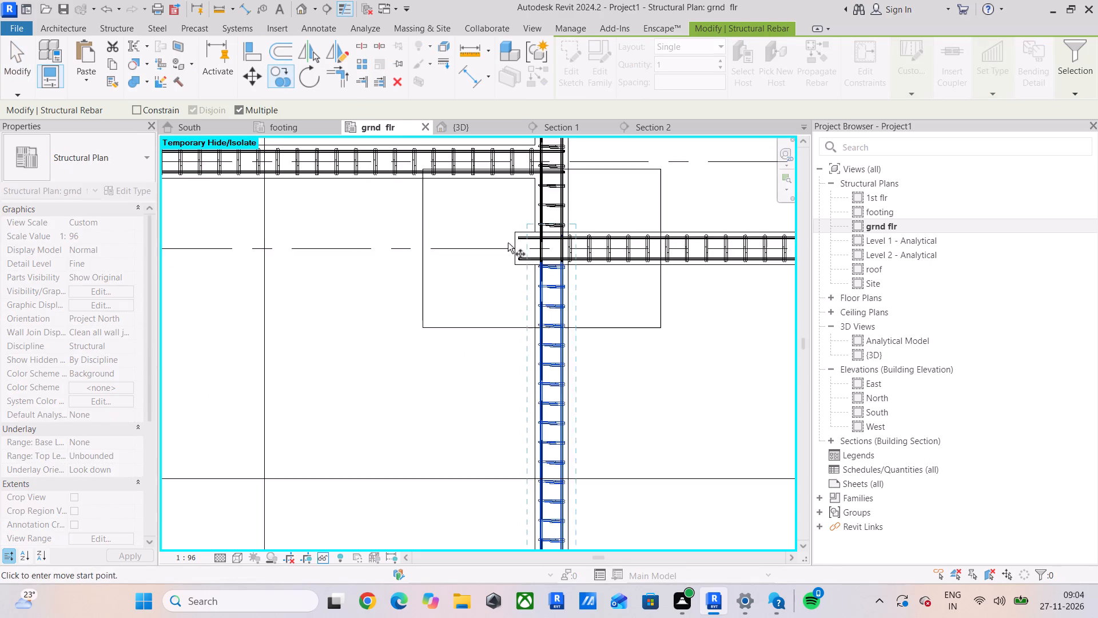
{"action": "scroll", "coordinate": [540, 278], "scroll_direction": "up", "scroll_amount": 8}
{"action": "left_click", "coordinate": [525, 254]}
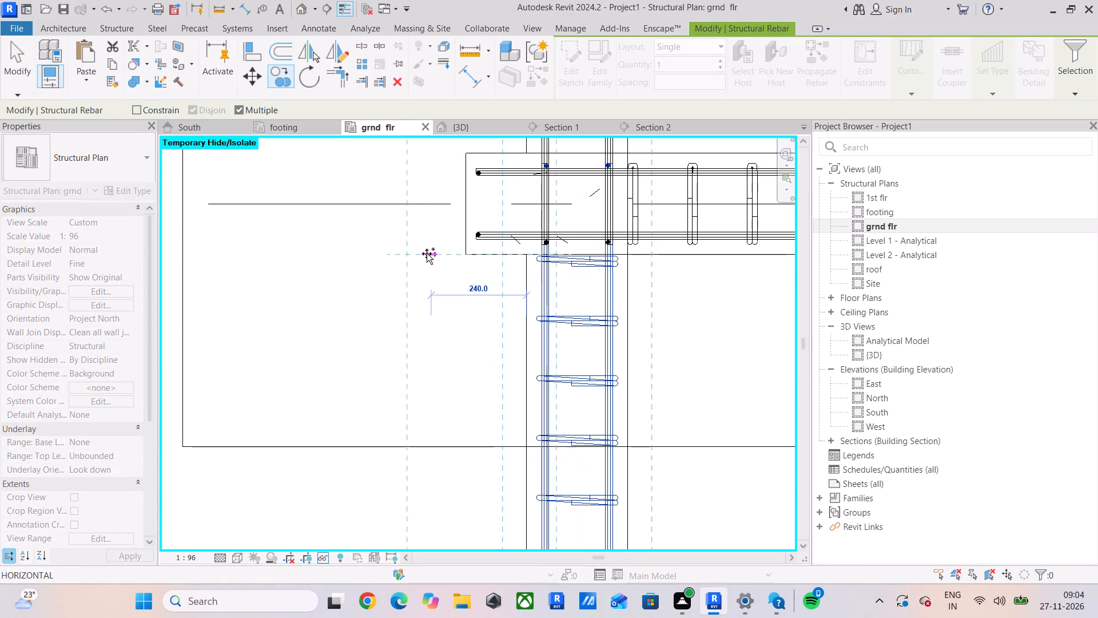
{"action": "scroll", "coordinate": [427, 253], "scroll_direction": "down", "scroll_amount": 7}
{"action": "middle_click_drag", "start_coordinate": [379, 255], "coordinate": [765, 254]}
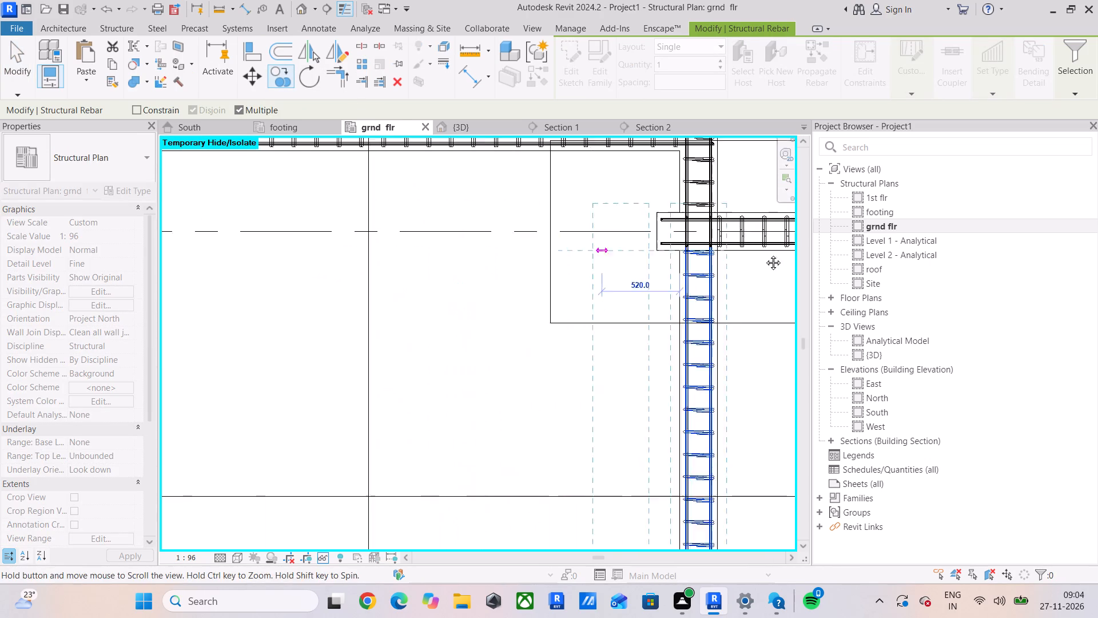
{"action": "middle_click_drag", "start_coordinate": [765, 254], "coordinate": [794, 252]}
{"action": "middle_click", "coordinate": [797, 252]}
{"action": "left_click", "coordinate": [221, 254]}
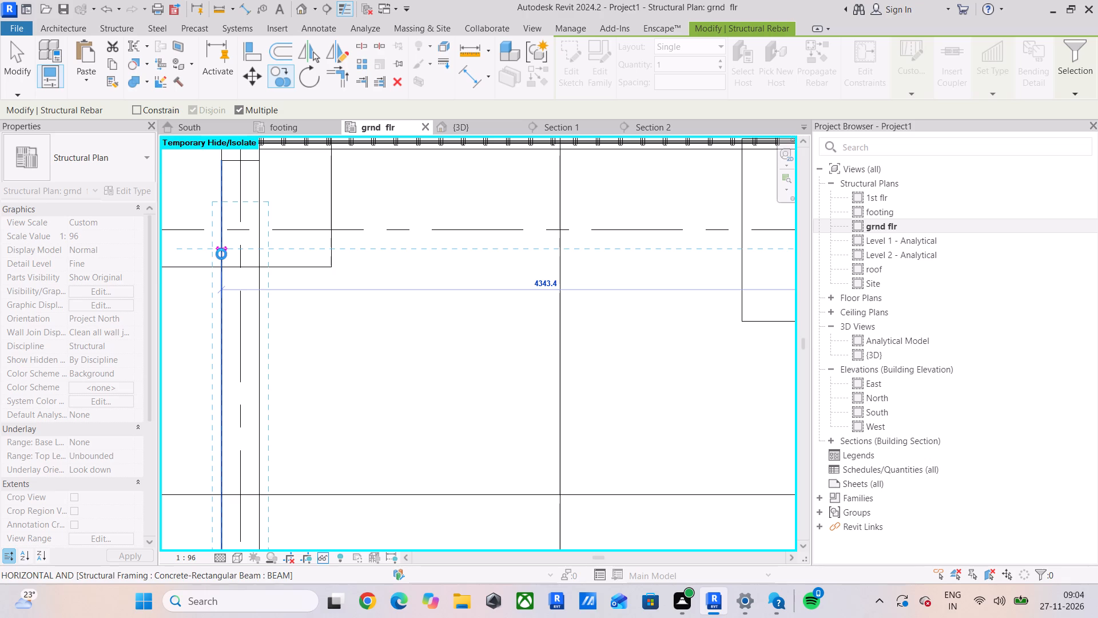
{"action": "middle_click_drag", "start_coordinate": [221, 253], "coordinate": [276, 344]}
{"action": "scroll", "coordinate": [284, 342], "scroll_direction": "down", "scroll_amount": 3}
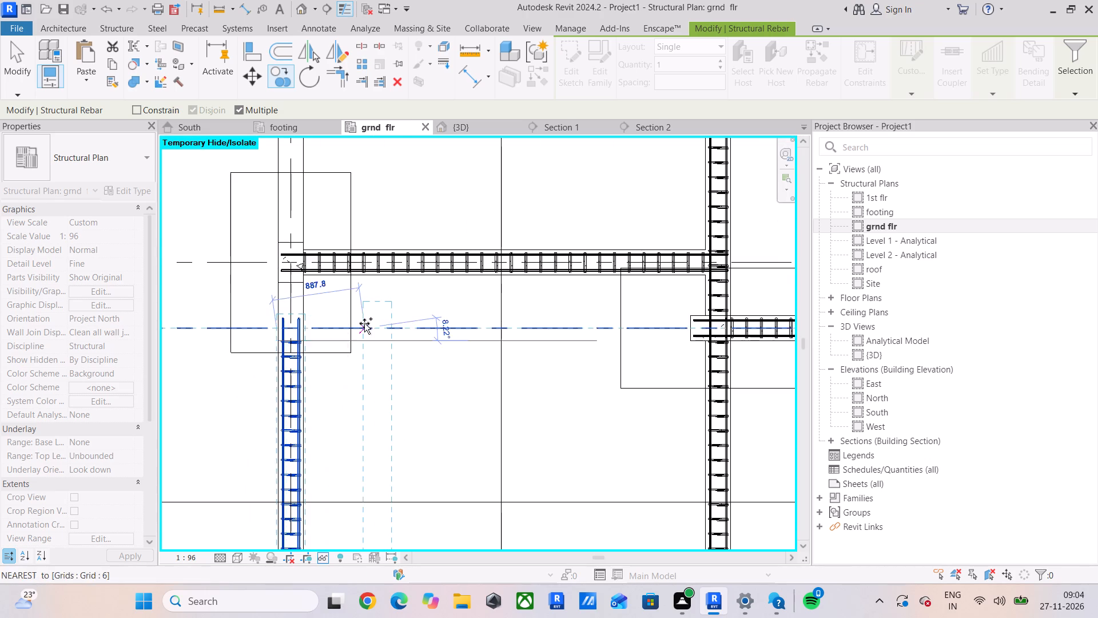
{"action": "middle_click_drag", "start_coordinate": [364, 323], "coordinate": [388, 173]}
{"action": "scroll", "coordinate": [376, 229], "scroll_direction": "down", "scroll_amount": 3}
{"action": "middle_click_drag", "start_coordinate": [375, 232], "coordinate": [381, 268]}
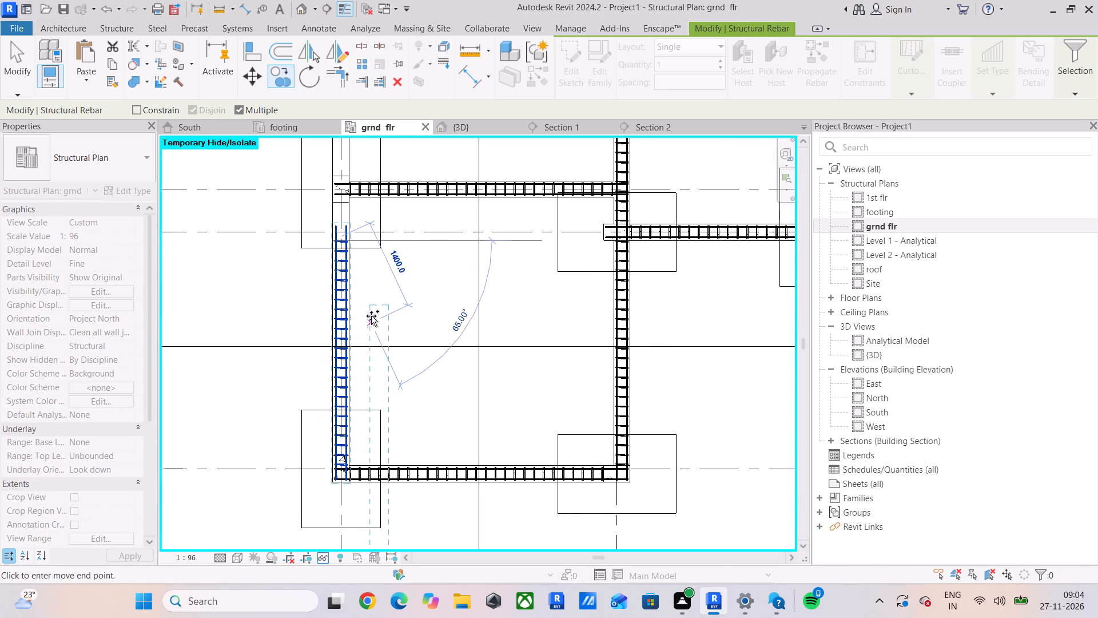
{"action": "middle_click_drag", "start_coordinate": [348, 279], "coordinate": [363, 321]}
{"action": "key", "text": "Escape"}
{"action": "scroll", "coordinate": [358, 262], "scroll_direction": "up", "scroll_amount": 5}
{"action": "middle_click_drag", "start_coordinate": [358, 265], "coordinate": [358, 304]}
{"action": "key", "text": "Escape"}
Extend the copied outer top hooked bar in the grid A beam through the grid 5 column to its far cover line.
{"action": "scroll", "coordinate": [350, 307], "scroll_direction": "up", "scroll_amount": 2}
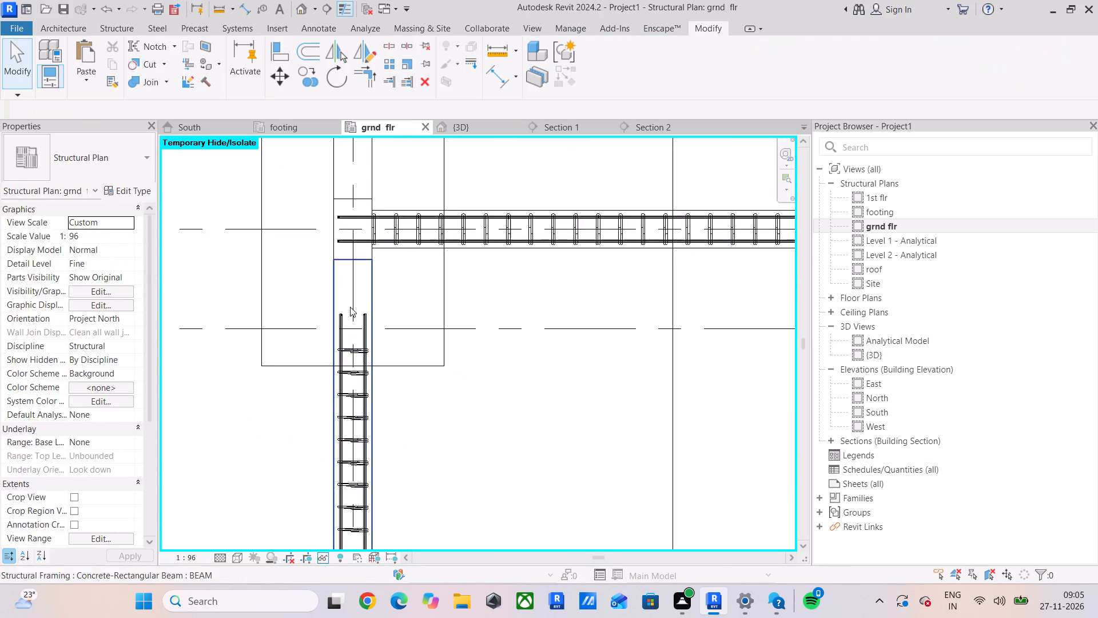
{"action": "scroll", "coordinate": [350, 307], "scroll_direction": "up", "scroll_amount": 2}
{"action": "left_click", "coordinate": [334, 334]}
{"action": "middle_click_drag", "start_coordinate": [335, 327], "coordinate": [335, 403]}
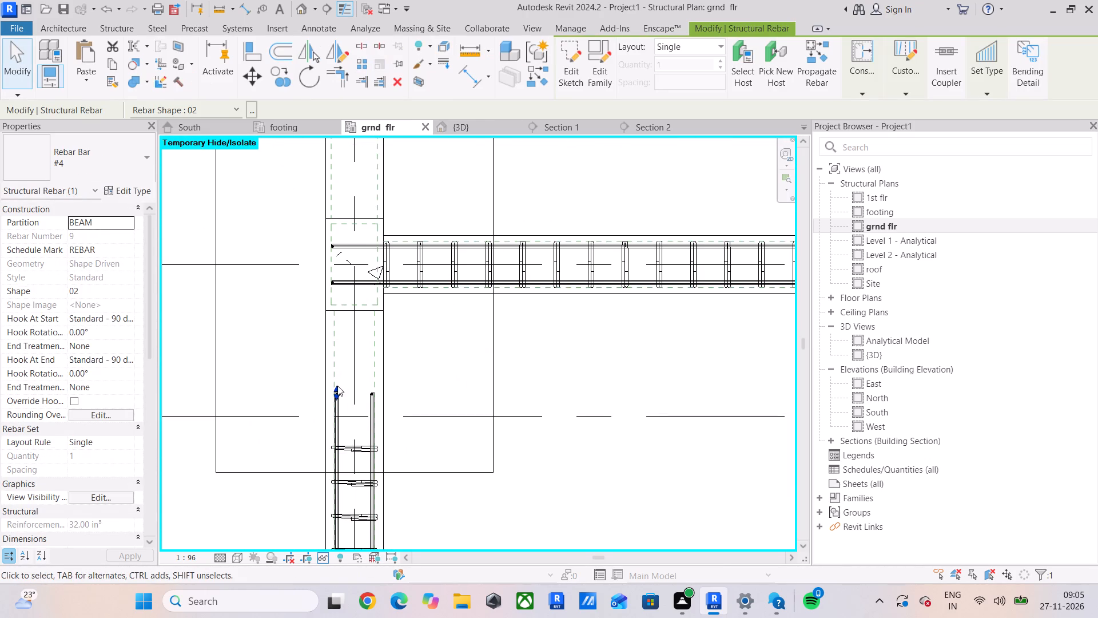
{"action": "left_click_drag", "start_coordinate": [337, 386], "coordinate": [336, 225]}
{"action": "scroll", "coordinate": [336, 208], "scroll_direction": "up", "scroll_amount": 15}
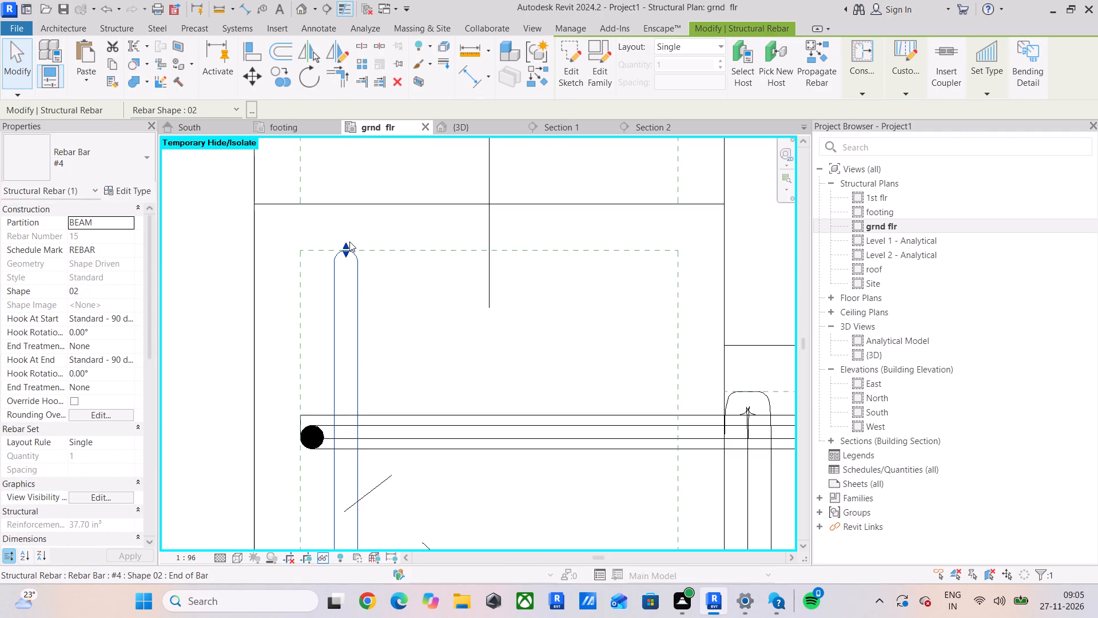
{"action": "left_click_drag", "start_coordinate": [340, 245], "coordinate": [351, 246]}
Isolate the extended bar in a 3D selection box, orient the view to the left side, and set the visual style to Shaded.
{"action": "scroll", "coordinate": [387, 308], "scroll_direction": "down", "scroll_amount": 3}
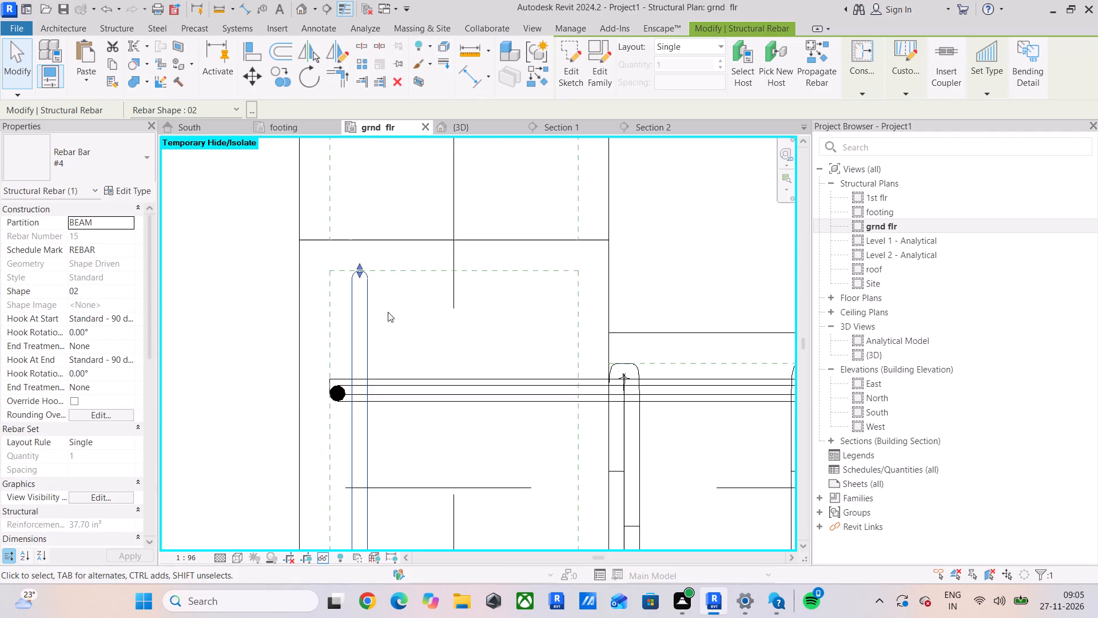
{"action": "scroll", "coordinate": [388, 312], "scroll_direction": "down", "scroll_amount": 13}
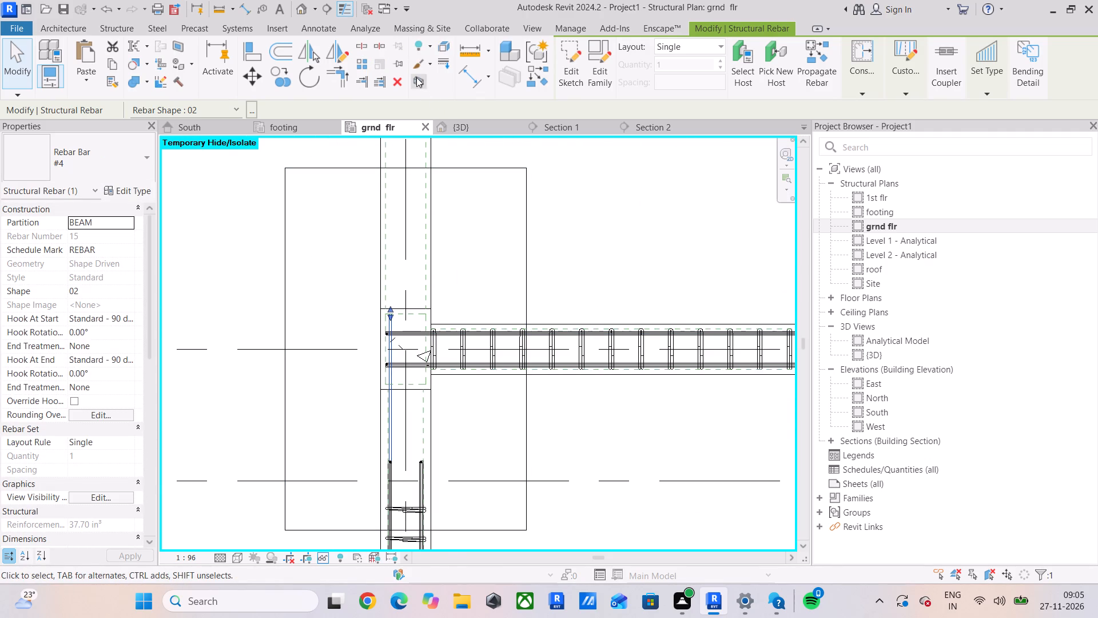
{"action": "left_click", "coordinate": [416, 77]}
{"action": "middle_click_drag", "start_coordinate": [648, 295], "coordinate": [765, 182], "text": "shift"}
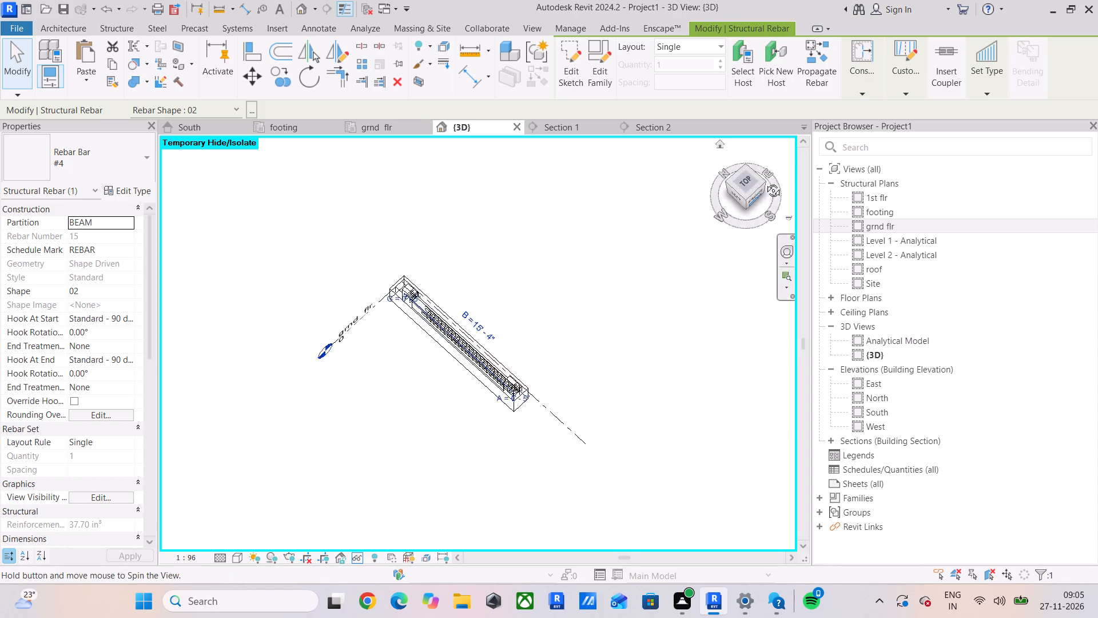
{"action": "middle_click_drag", "start_coordinate": [765, 182], "coordinate": [790, 135], "text": "shift"}
{"action": "left_click", "coordinate": [743, 199]}
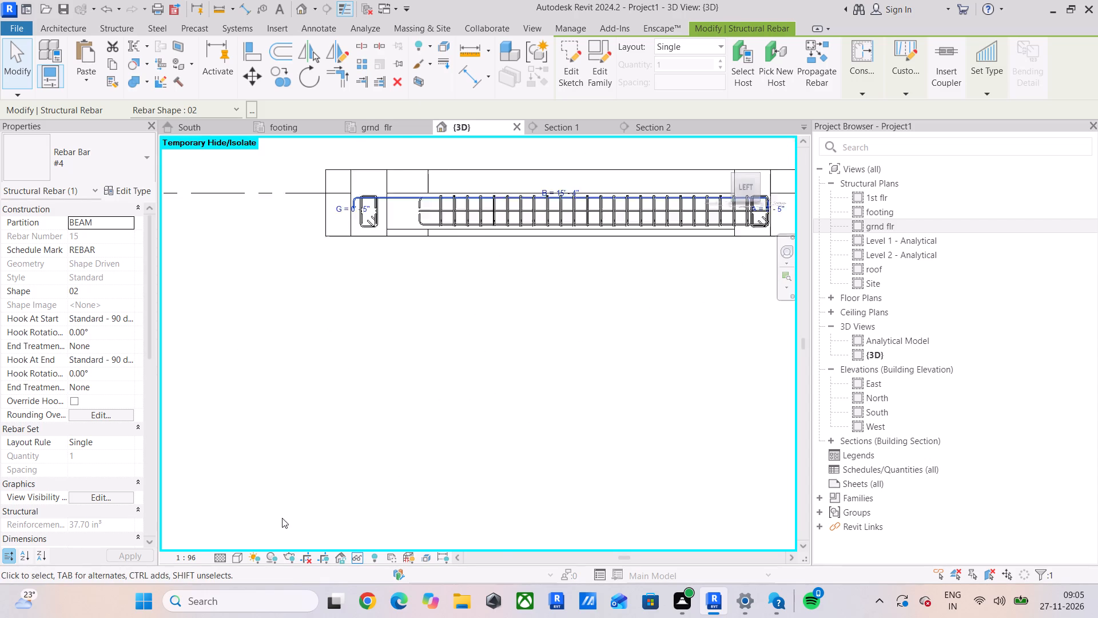
{"action": "left_click", "coordinate": [236, 556]}
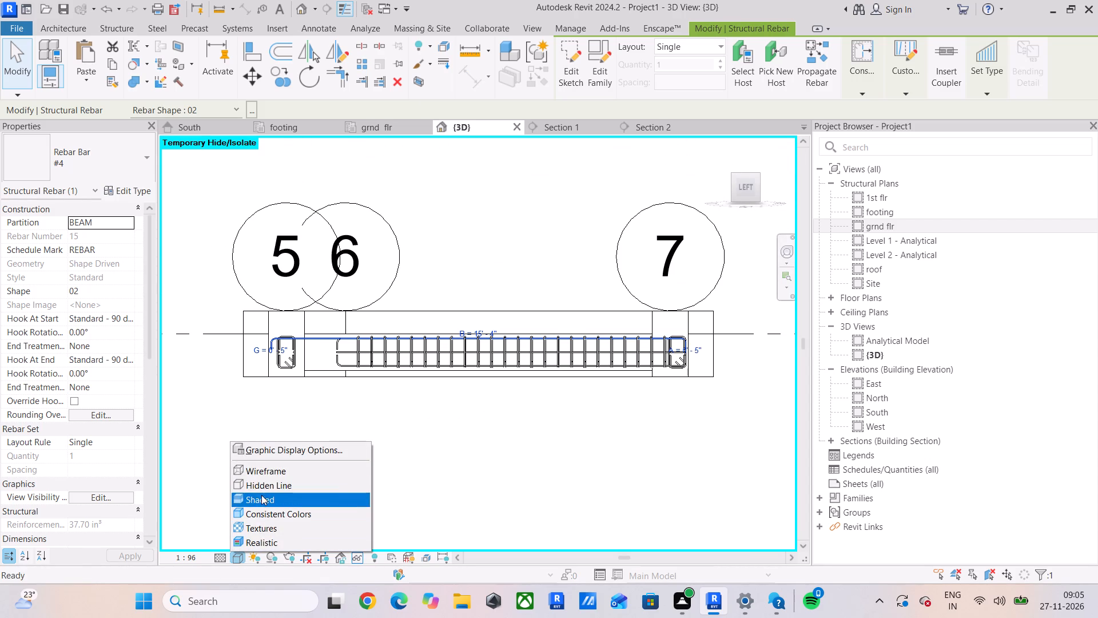
{"action": "left_click", "coordinate": [261, 495]}
{"action": "scroll", "coordinate": [335, 369], "scroll_direction": "up", "scroll_amount": 5}
{"action": "middle_click_drag", "start_coordinate": [338, 369], "coordinate": [464, 394]}
{"action": "scroll", "coordinate": [347, 389], "scroll_direction": "up", "scroll_amount": 4}
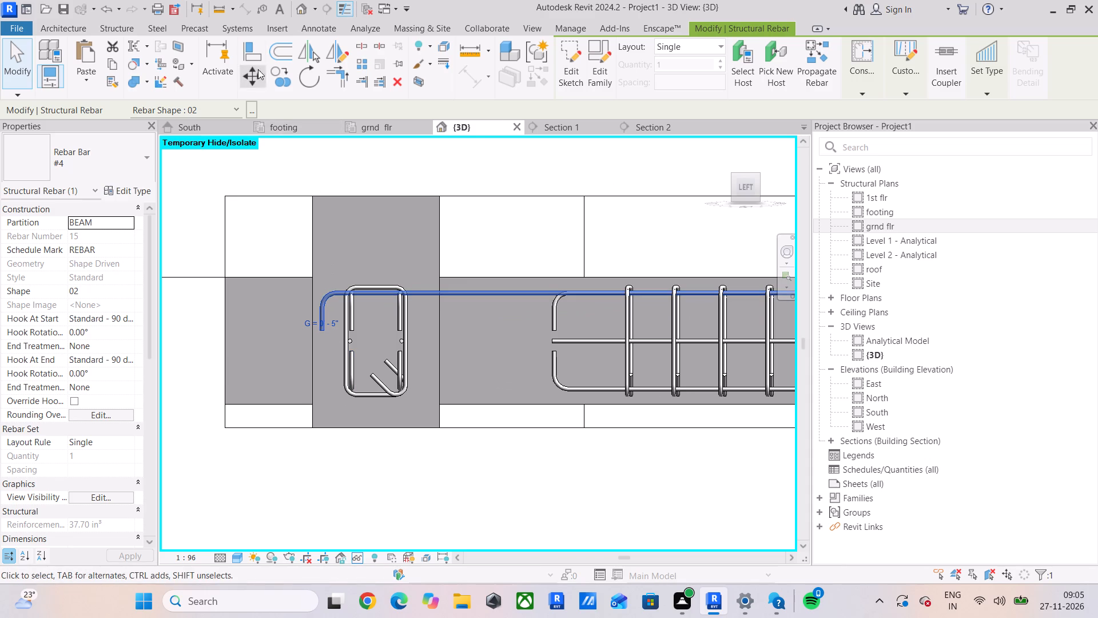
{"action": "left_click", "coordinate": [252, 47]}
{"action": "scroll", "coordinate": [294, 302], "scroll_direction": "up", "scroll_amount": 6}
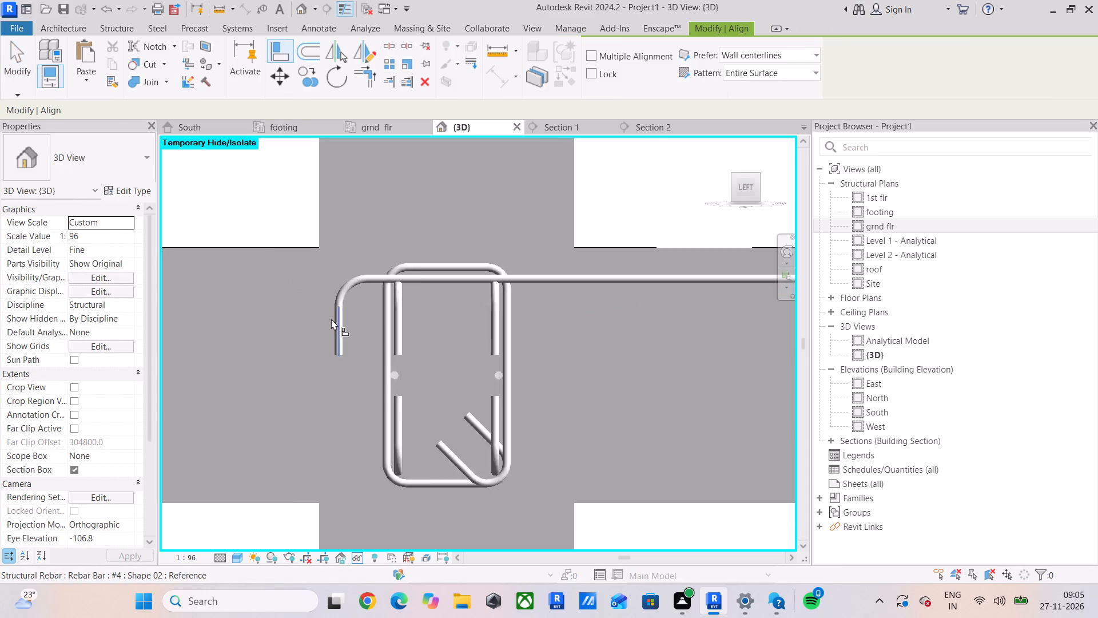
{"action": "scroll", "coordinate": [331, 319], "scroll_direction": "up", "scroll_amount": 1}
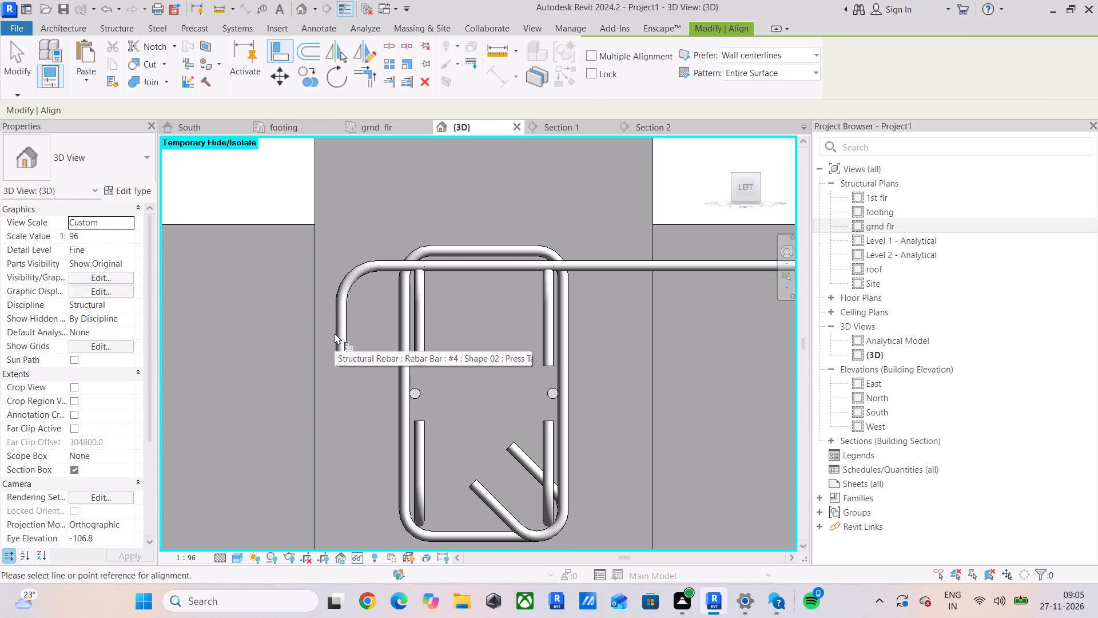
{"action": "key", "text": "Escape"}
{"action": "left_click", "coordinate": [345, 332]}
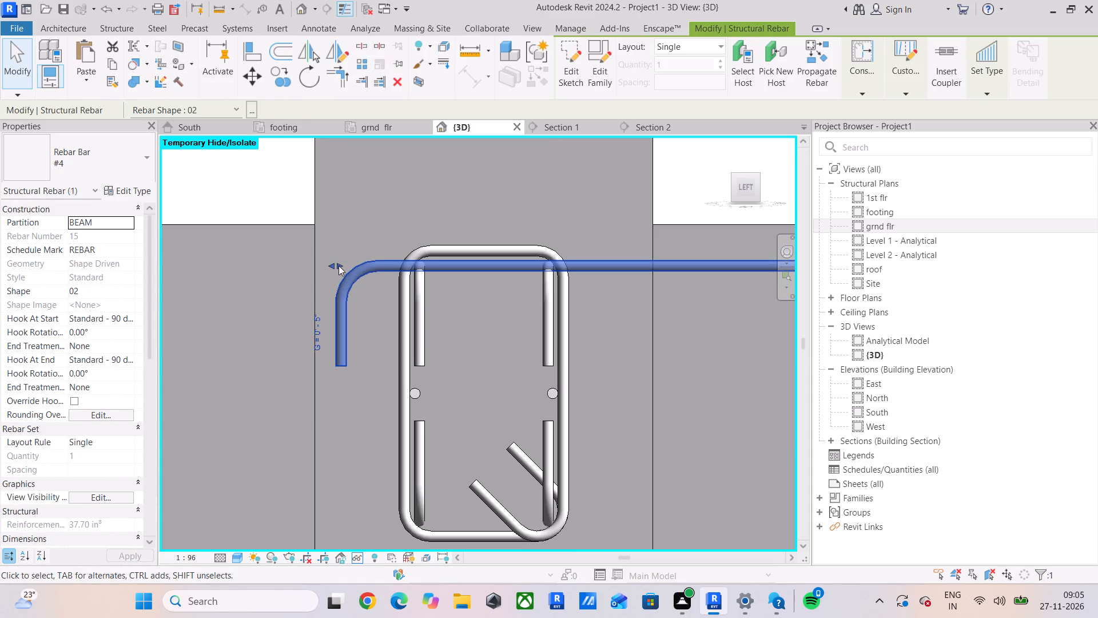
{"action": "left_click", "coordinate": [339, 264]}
Extend the other top hooked bar of the grid A beam into the grid 5 column, level with the already extended bar's end.
{"action": "scroll", "coordinate": [409, 334], "scroll_direction": "down", "scroll_amount": 5}
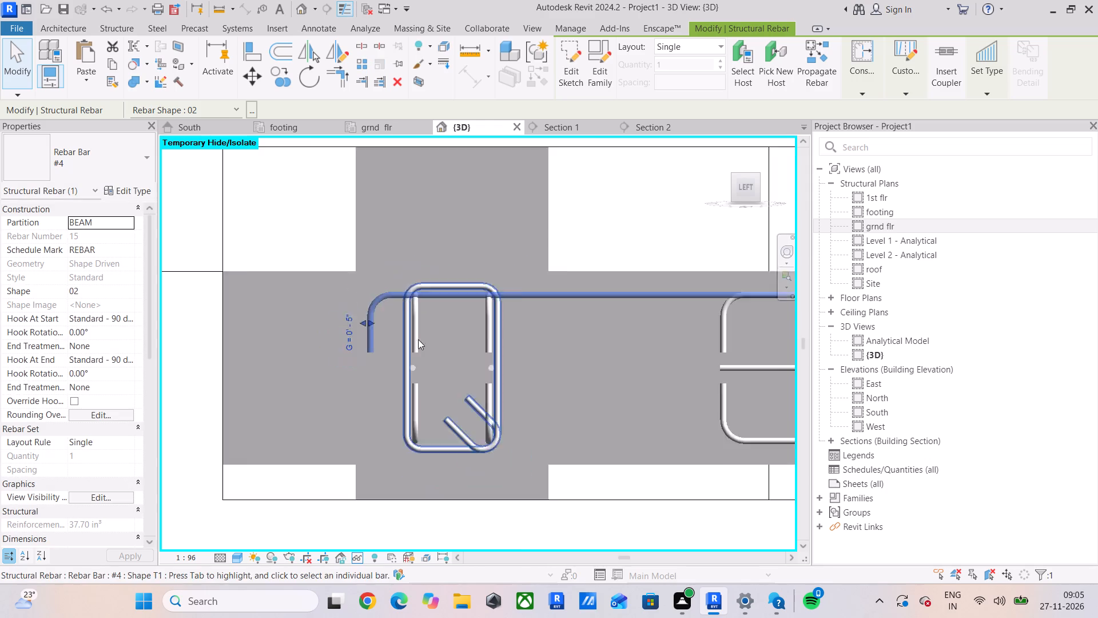
{"action": "middle_click_drag", "start_coordinate": [490, 366], "coordinate": [458, 359]}
{"action": "left_click", "coordinate": [654, 322]}
{"action": "left_click_drag", "start_coordinate": [640, 318], "coordinate": [342, 347]}
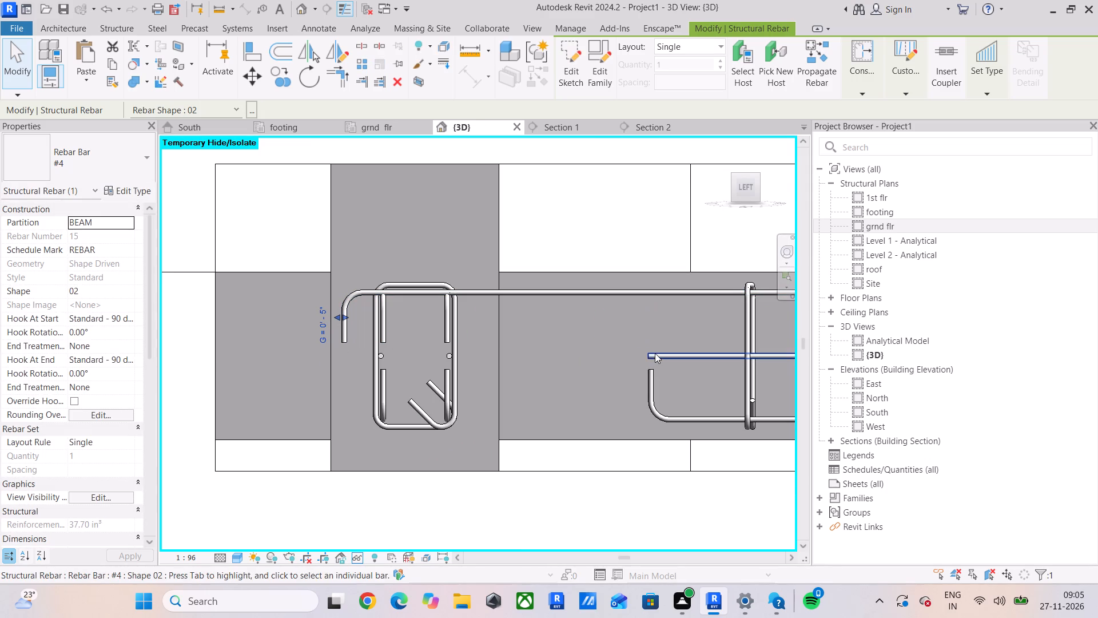
Extend the straight mid-height bar of the grid A beam into the grid 5 column, matching the end of the top hooked bars.
{"action": "left_click", "coordinate": [655, 353]}
{"action": "left_click_drag", "start_coordinate": [639, 355], "coordinate": [341, 385]}
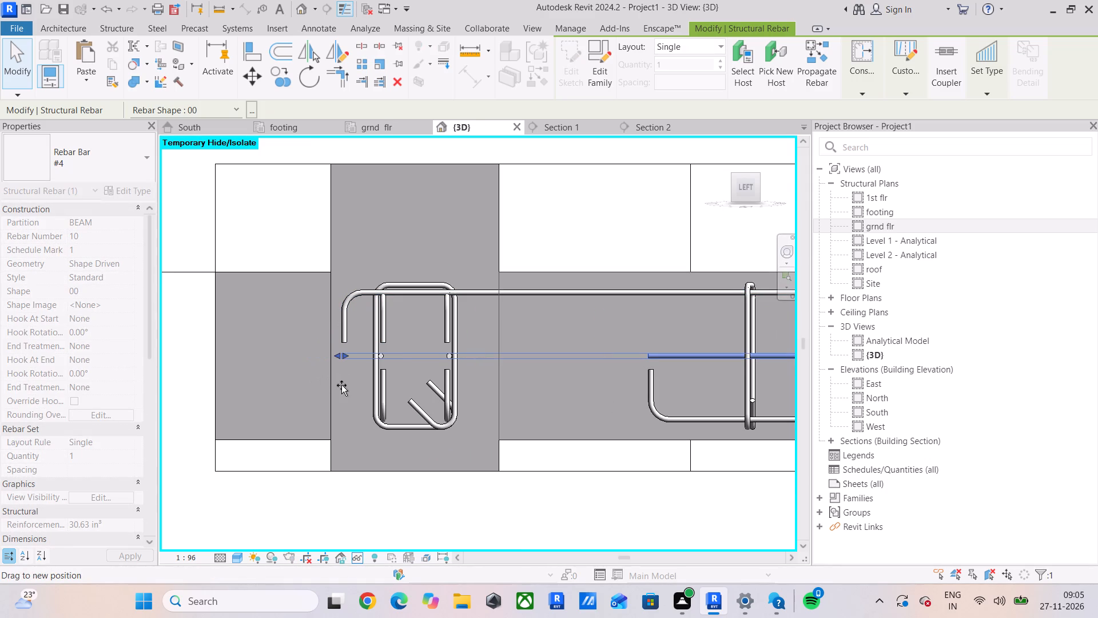
{"action": "left_click_drag", "start_coordinate": [341, 385], "coordinate": [341, 385]}
{"action": "scroll", "coordinate": [344, 336], "scroll_direction": "up", "scroll_amount": 8}
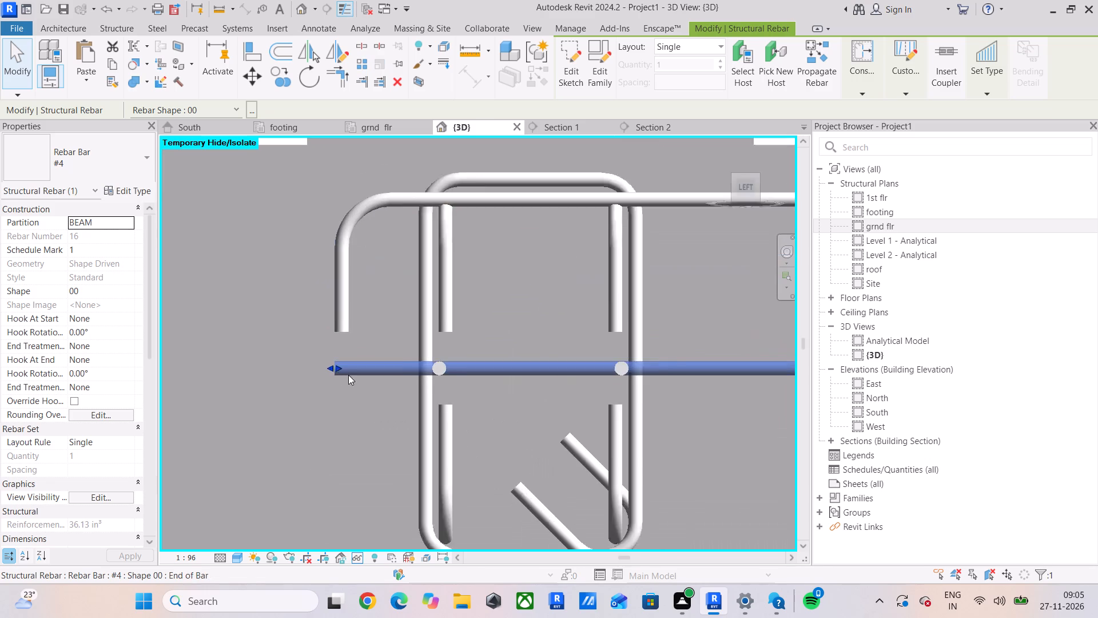
{"action": "left_click_drag", "start_coordinate": [339, 366], "coordinate": [351, 366]}
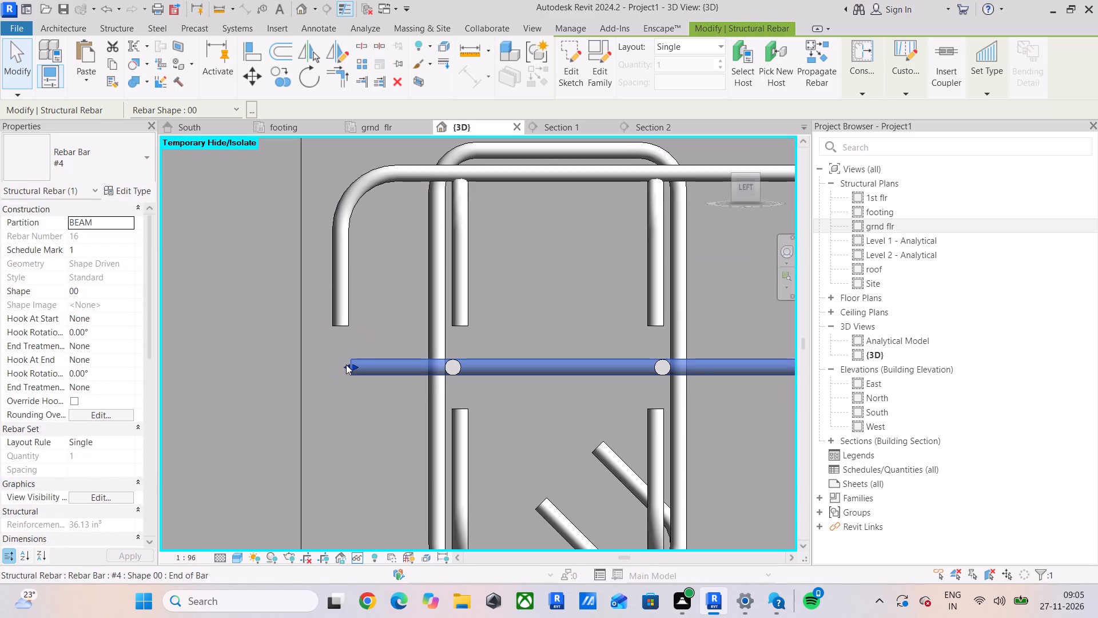
{"action": "left_click_drag", "start_coordinate": [347, 363], "coordinate": [326, 367]}
Set the 3D view's visual style to Wireframe.
{"action": "scroll", "coordinate": [415, 438], "scroll_direction": "down", "scroll_amount": 9}
{"action": "middle_click_drag", "start_coordinate": [469, 421], "coordinate": [400, 405]}
{"action": "scroll", "coordinate": [616, 399], "scroll_direction": "up", "scroll_amount": 5}
{"action": "left_click", "coordinate": [639, 434]}
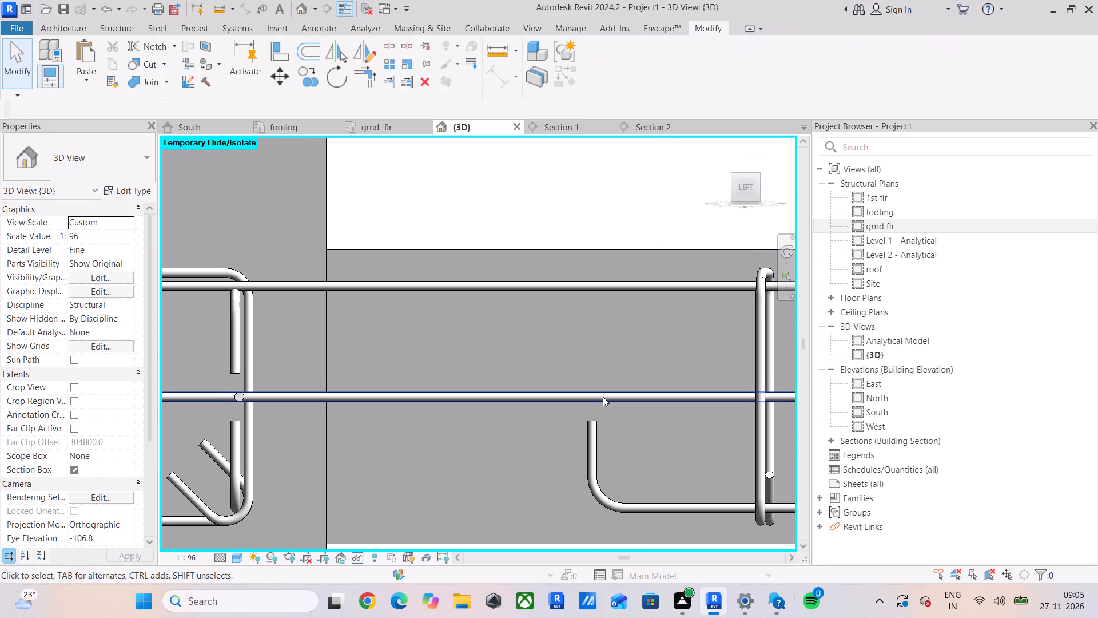
{"action": "left_click", "coordinate": [233, 558]}
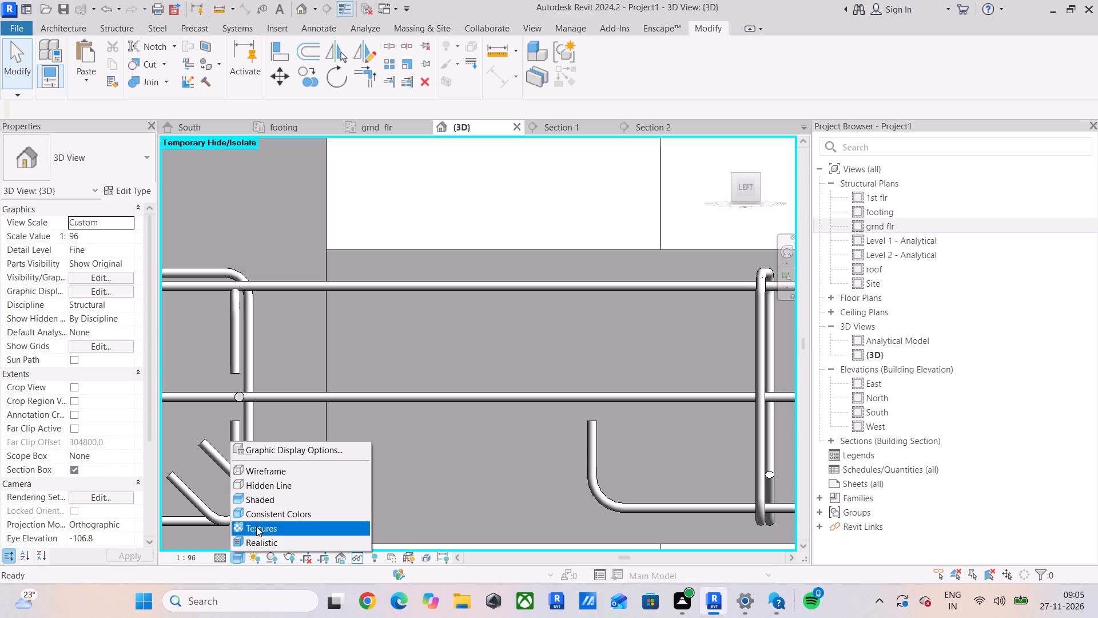
{"action": "left_click", "coordinate": [275, 474]}
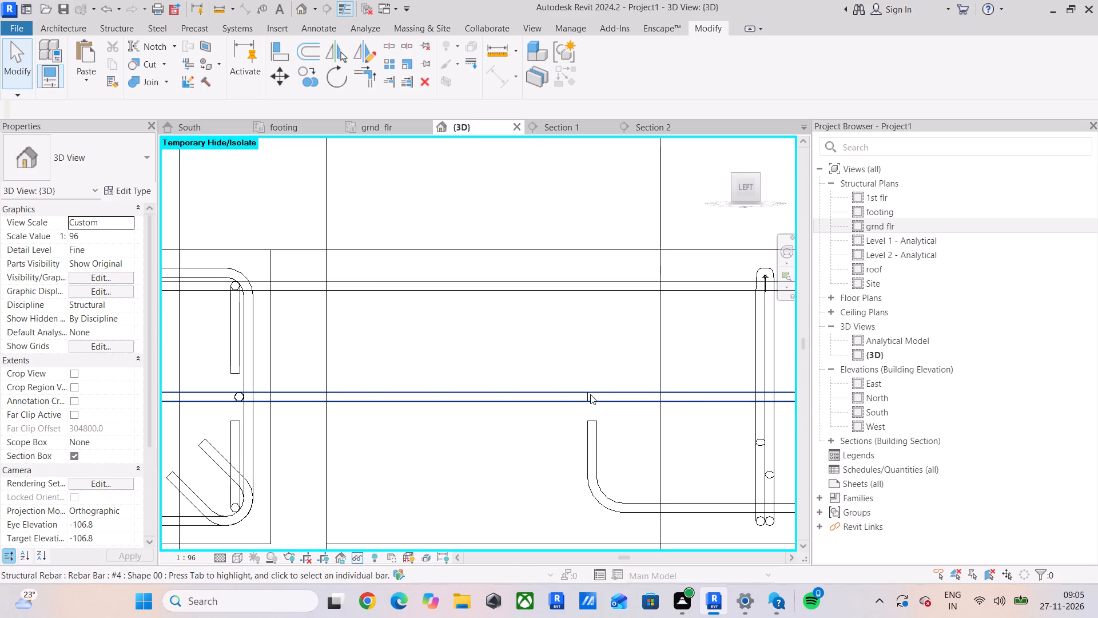
Extend the other straight mid-height bar of the grid A beam into the grid 5 column, matching the already extended mid-height bar.
{"action": "scroll", "coordinate": [589, 394], "scroll_direction": "up", "scroll_amount": 8}
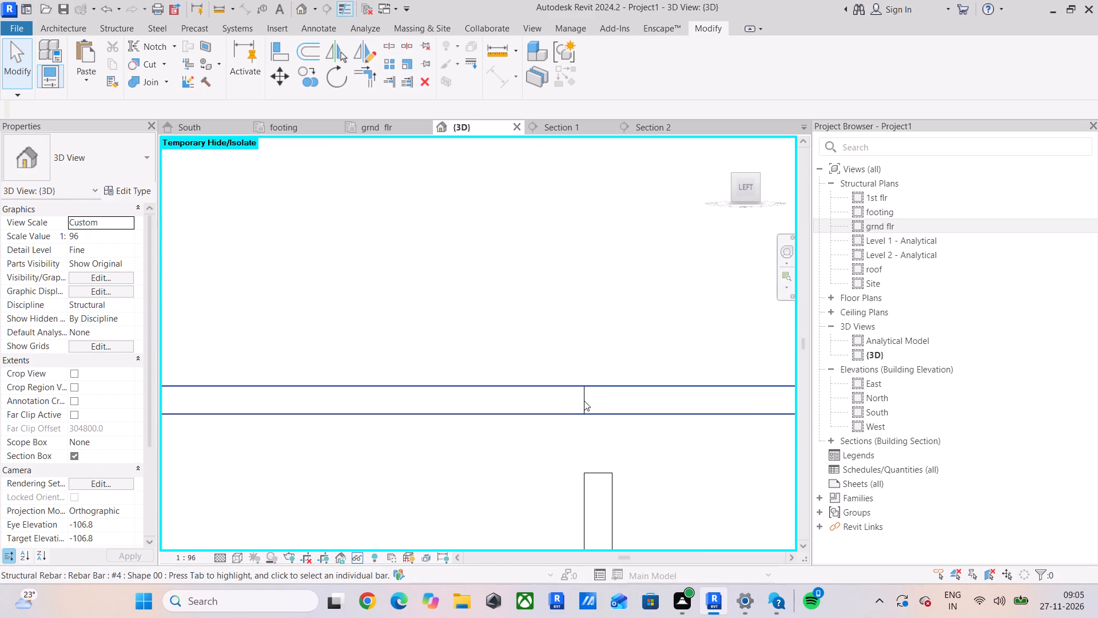
{"action": "left_click", "coordinate": [583, 401]}
{"action": "scroll", "coordinate": [583, 401], "scroll_direction": "up", "scroll_amount": 8}
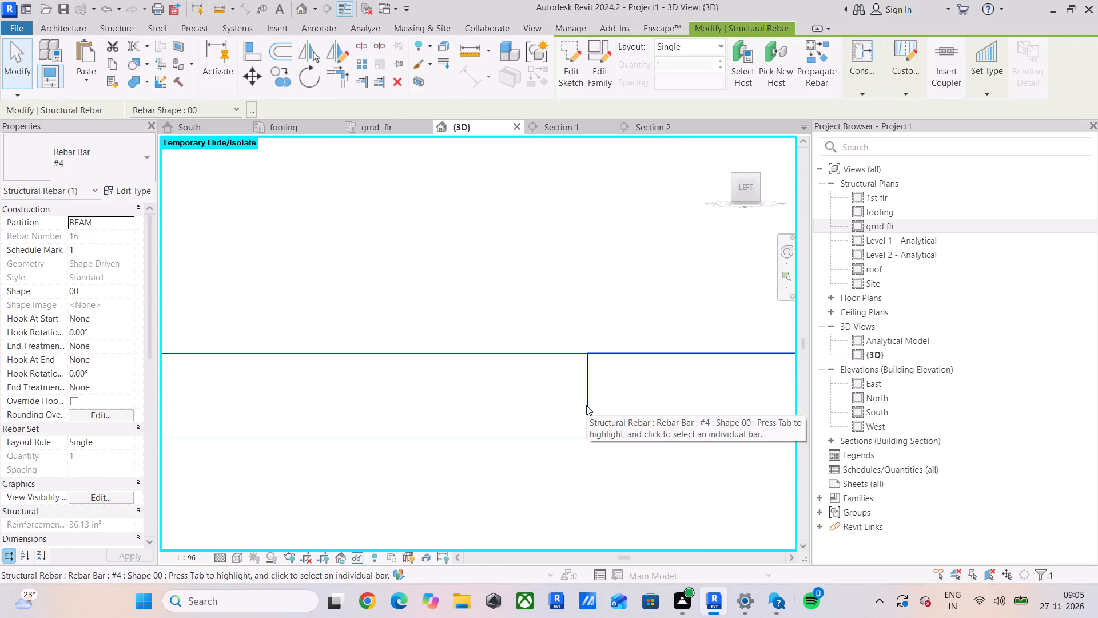
{"action": "left_click", "coordinate": [586, 405]}
{"action": "scroll", "coordinate": [574, 430], "scroll_direction": "down", "scroll_amount": 18}
{"action": "middle_click_drag", "start_coordinate": [570, 439], "coordinate": [698, 422]}
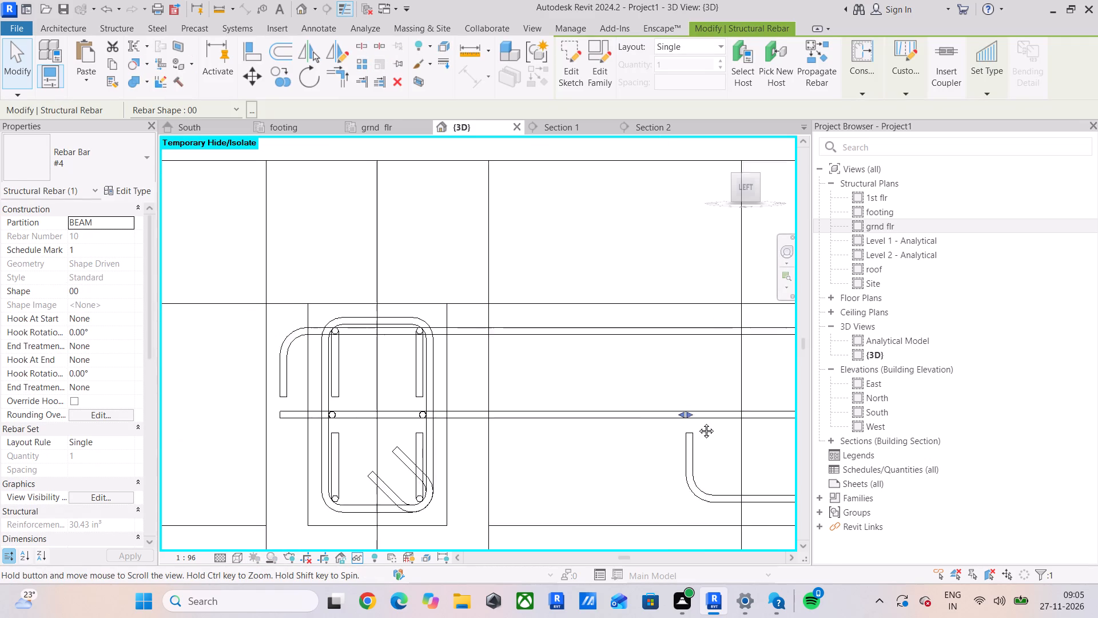
{"action": "middle_click_drag", "start_coordinate": [698, 422], "coordinate": [700, 422]}
{"action": "left_click_drag", "start_coordinate": [698, 410], "coordinate": [297, 469]}
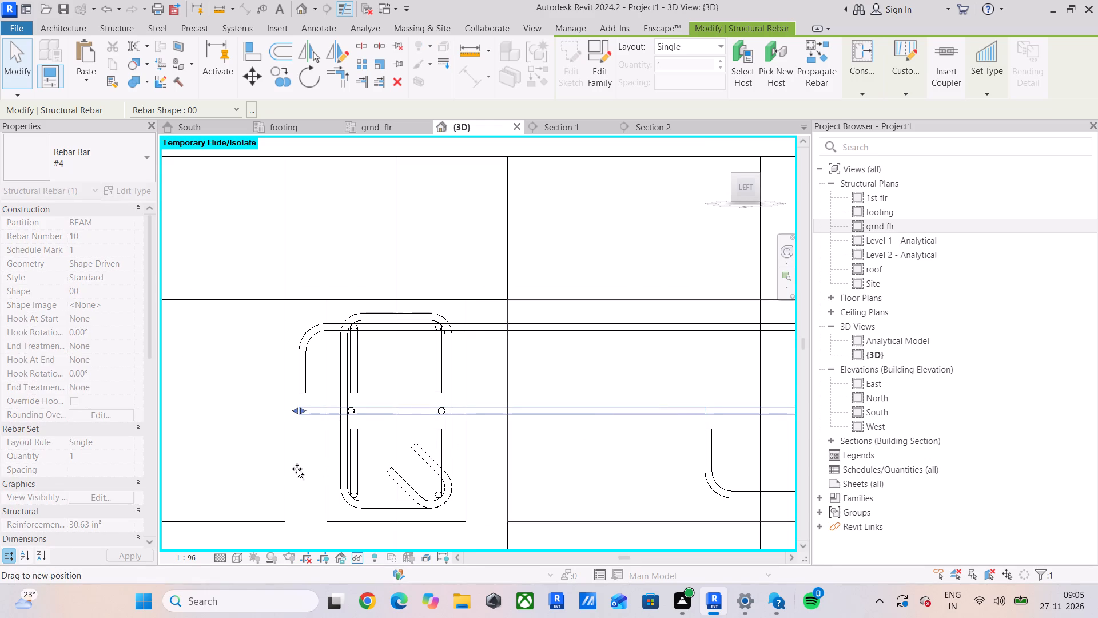
{"action": "left_click_drag", "start_coordinate": [297, 469], "coordinate": [301, 471]}
Extend both bottom hooked bars of the grid A beam into the grid 5 column, level with the extended top hooked bars.
{"action": "left_click", "coordinate": [702, 468]}
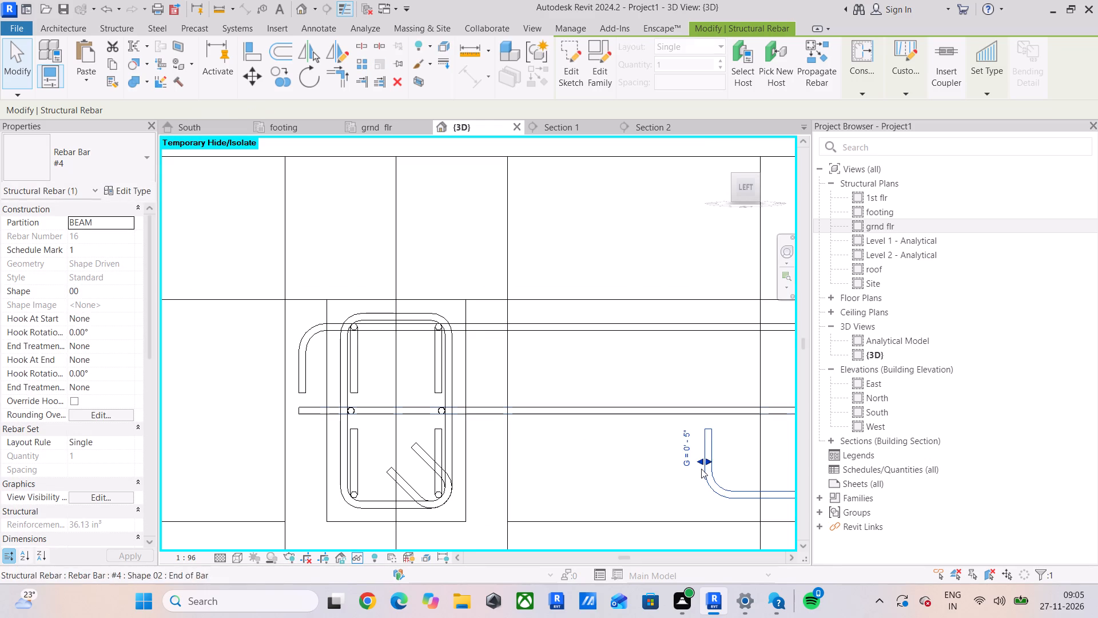
{"action": "left_click_drag", "start_coordinate": [701, 460], "coordinate": [299, 484]}
{"action": "left_click", "coordinate": [711, 449]}
{"action": "left_click_drag", "start_coordinate": [699, 461], "coordinate": [589, 463]}
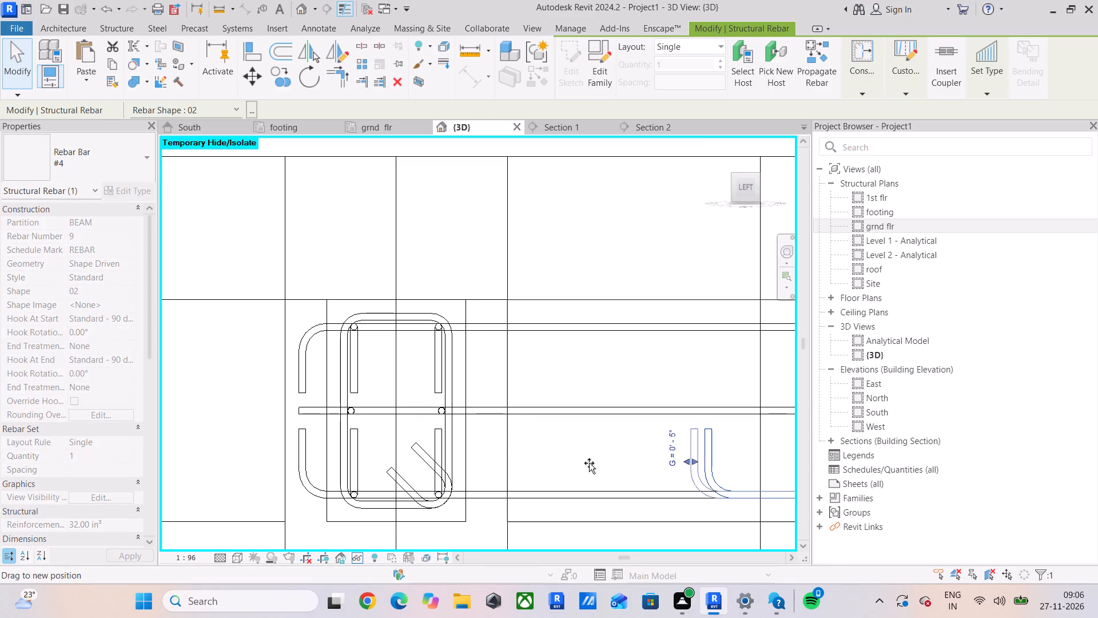
{"action": "left_click_drag", "start_coordinate": [589, 463], "coordinate": [302, 489]}
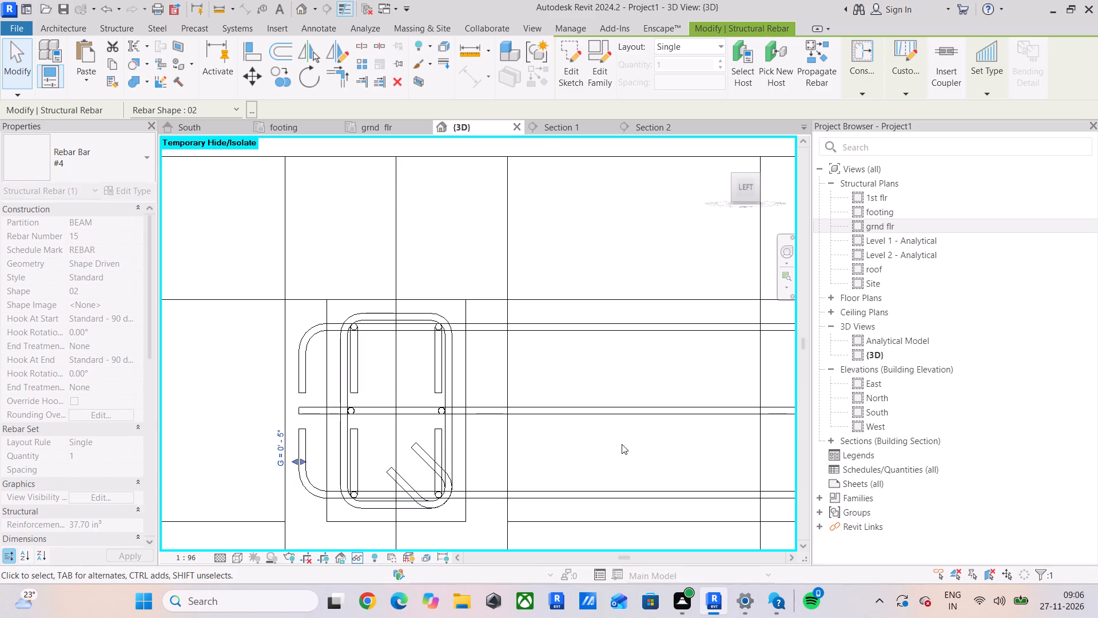
{"action": "left_click", "coordinate": [622, 444]}
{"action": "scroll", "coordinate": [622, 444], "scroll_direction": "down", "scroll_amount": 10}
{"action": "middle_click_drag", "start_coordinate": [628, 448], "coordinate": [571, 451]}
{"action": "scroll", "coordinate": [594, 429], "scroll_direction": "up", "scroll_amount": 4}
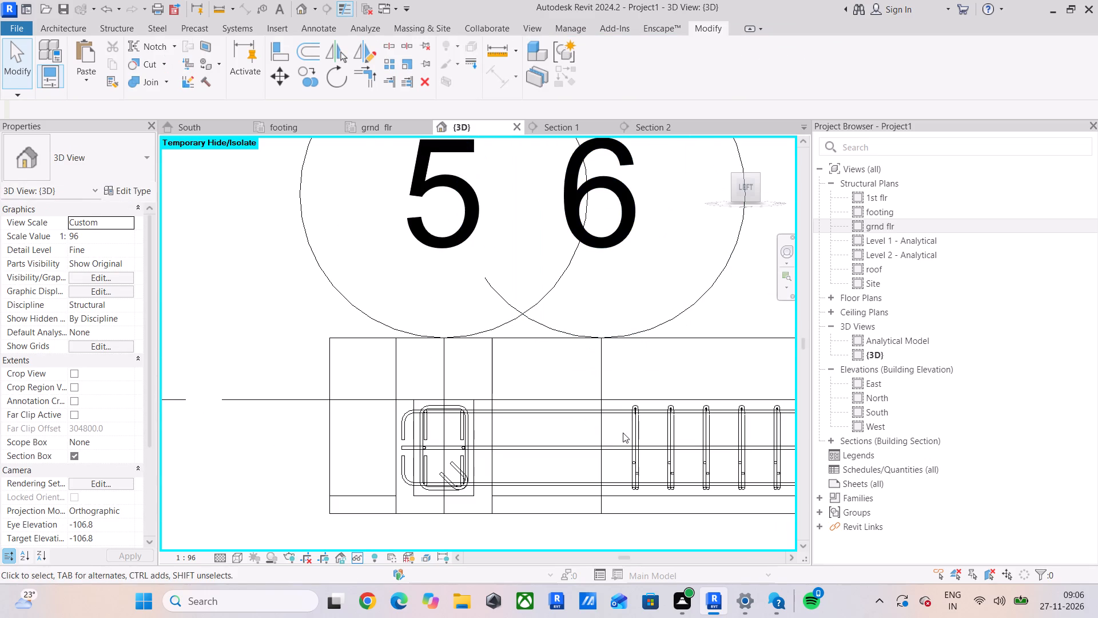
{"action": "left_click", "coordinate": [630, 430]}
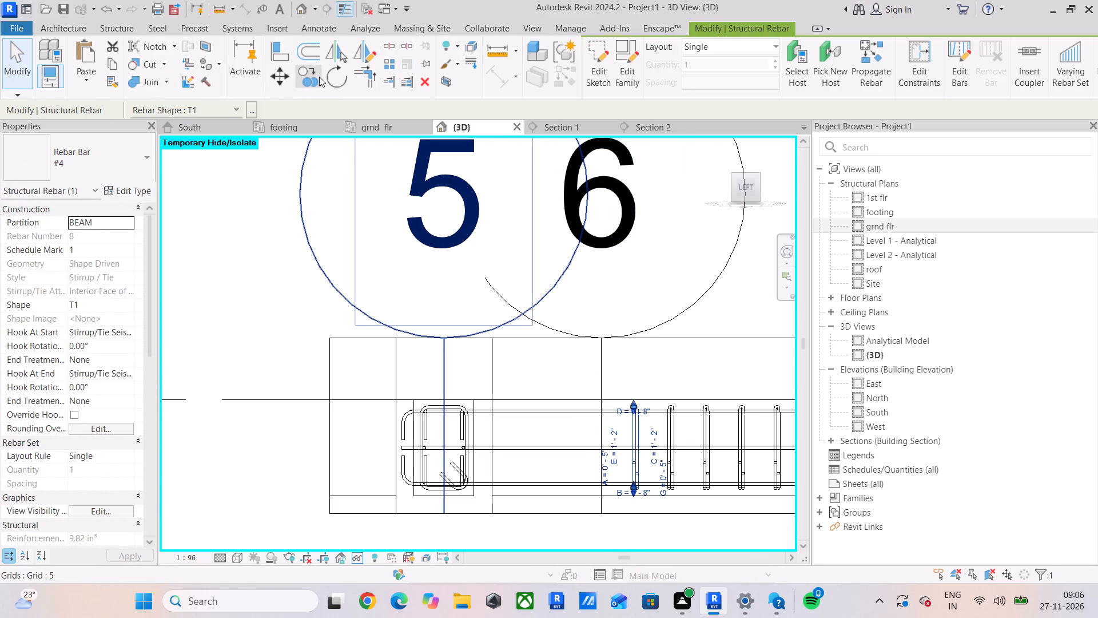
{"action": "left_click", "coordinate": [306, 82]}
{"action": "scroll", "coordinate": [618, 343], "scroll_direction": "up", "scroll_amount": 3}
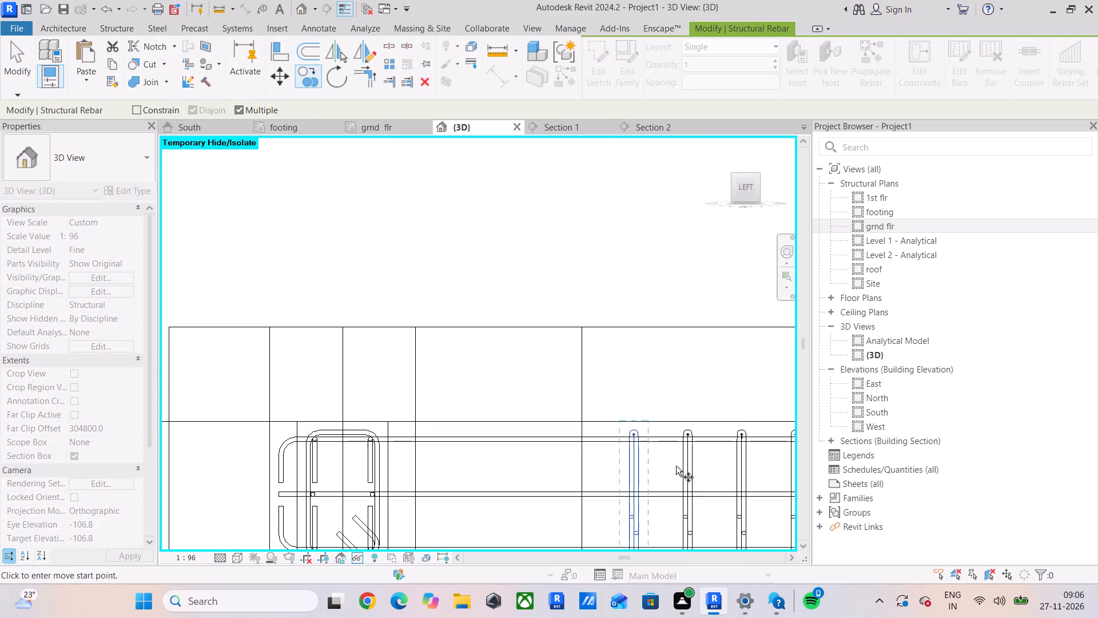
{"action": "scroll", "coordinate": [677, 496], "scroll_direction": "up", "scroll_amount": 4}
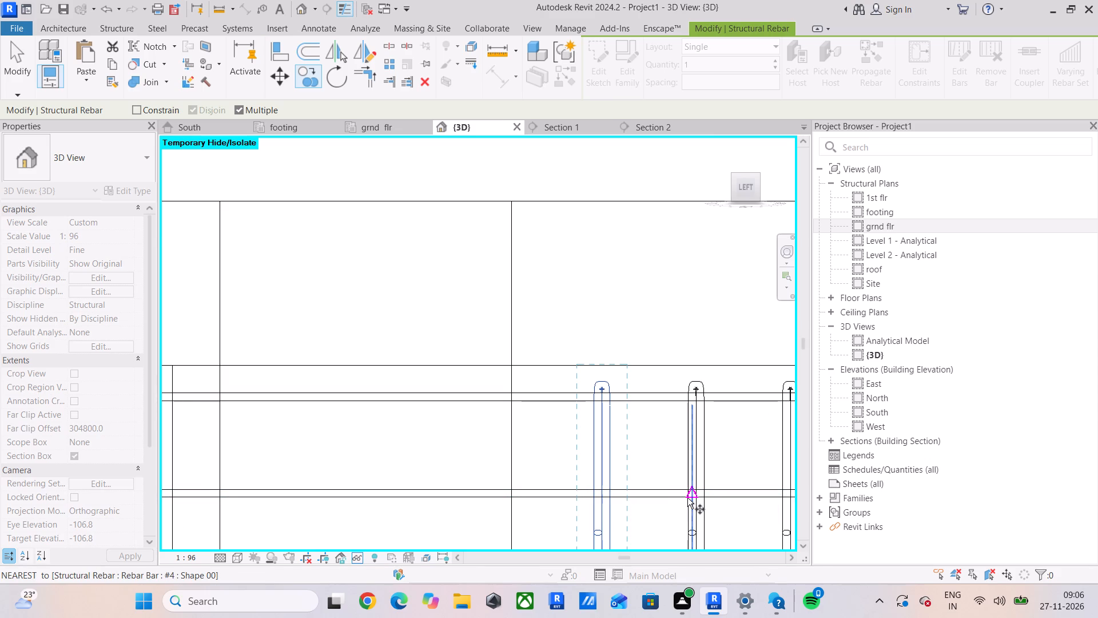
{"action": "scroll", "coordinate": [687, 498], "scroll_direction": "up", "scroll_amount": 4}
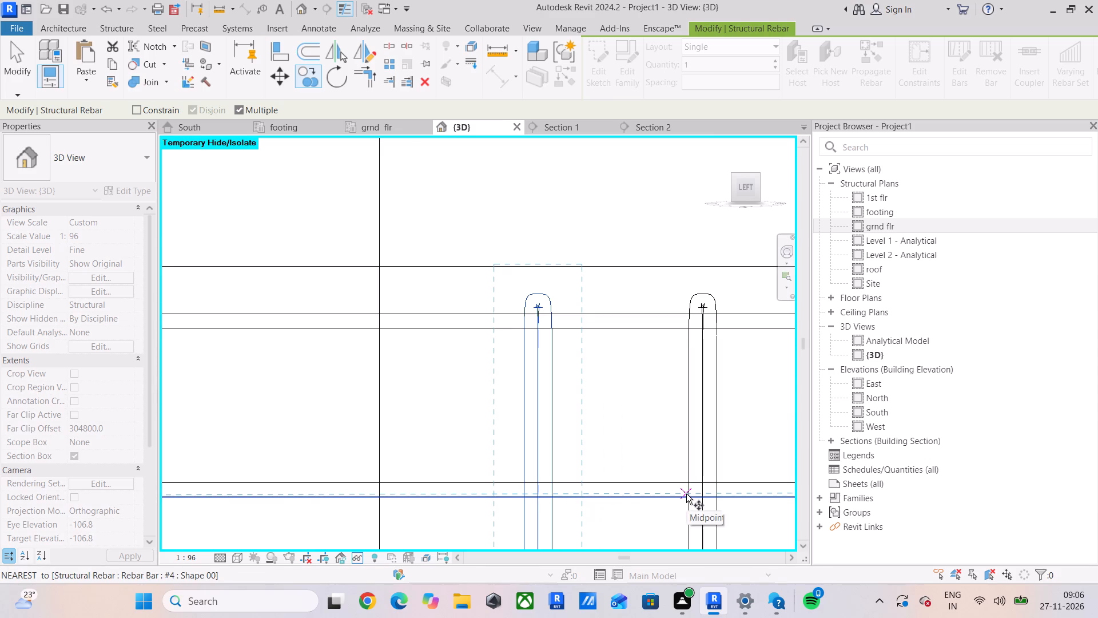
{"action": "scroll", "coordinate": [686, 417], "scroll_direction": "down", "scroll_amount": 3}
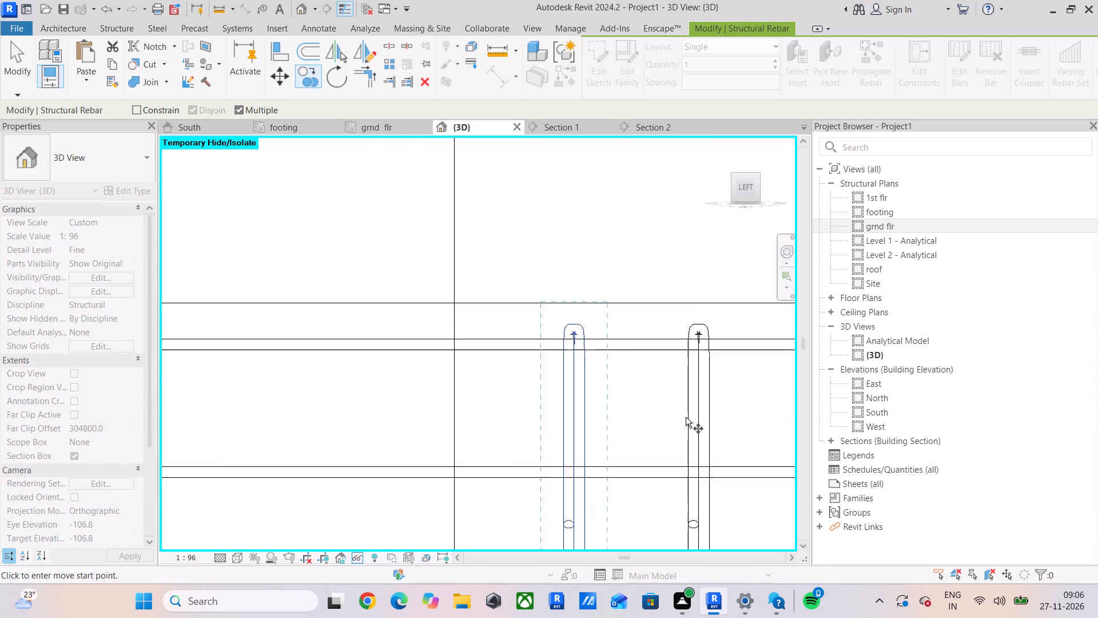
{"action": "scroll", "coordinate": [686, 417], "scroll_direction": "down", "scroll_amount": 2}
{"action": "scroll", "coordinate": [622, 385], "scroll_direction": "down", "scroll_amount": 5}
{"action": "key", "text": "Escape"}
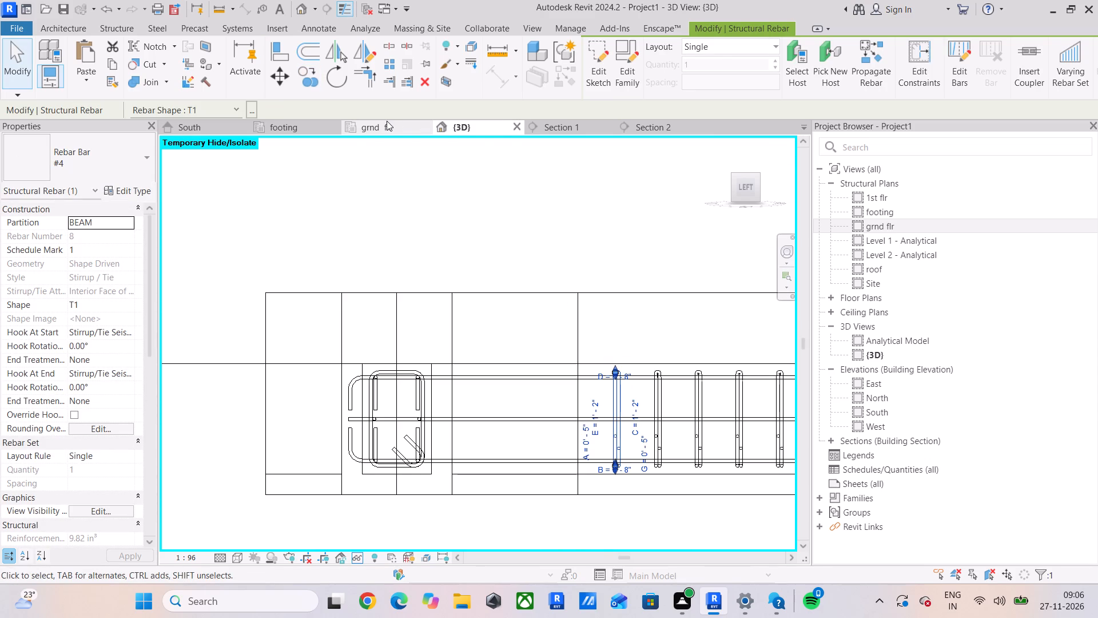
In the grnd flr plan, copy the grid A beam's end stirrup four times towards the grid 5 column at the existing stirrup spacing.
{"action": "left_click", "coordinate": [387, 121]}
{"action": "middle_click_drag", "start_coordinate": [376, 507], "coordinate": [358, 403]}
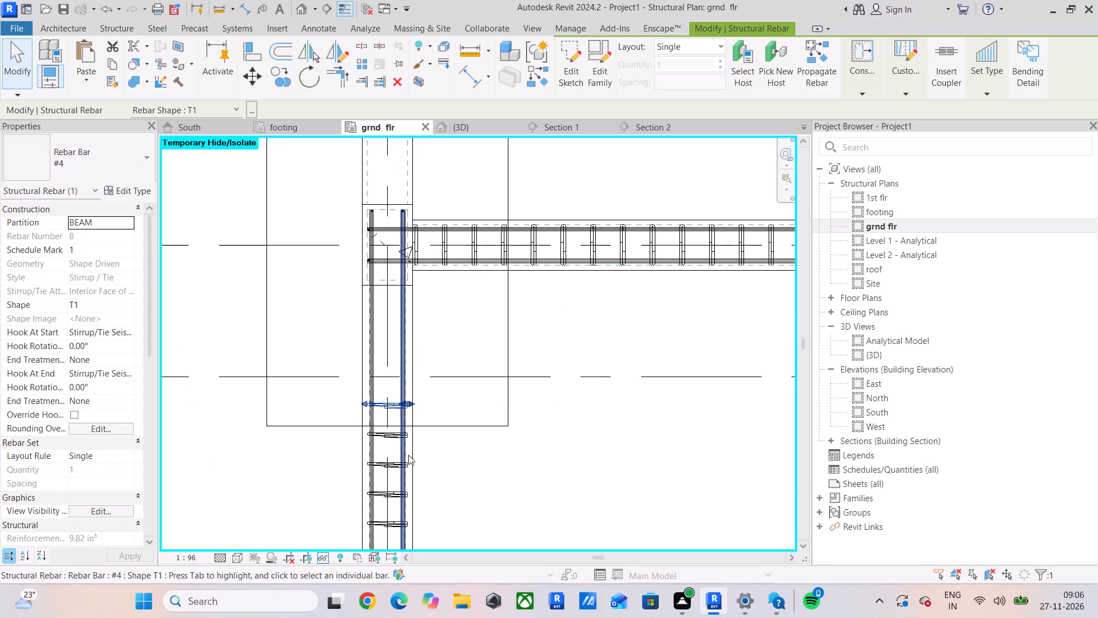
{"action": "left_click", "coordinate": [280, 77]}
{"action": "scroll", "coordinate": [474, 525], "scroll_direction": "up", "scroll_amount": 2}
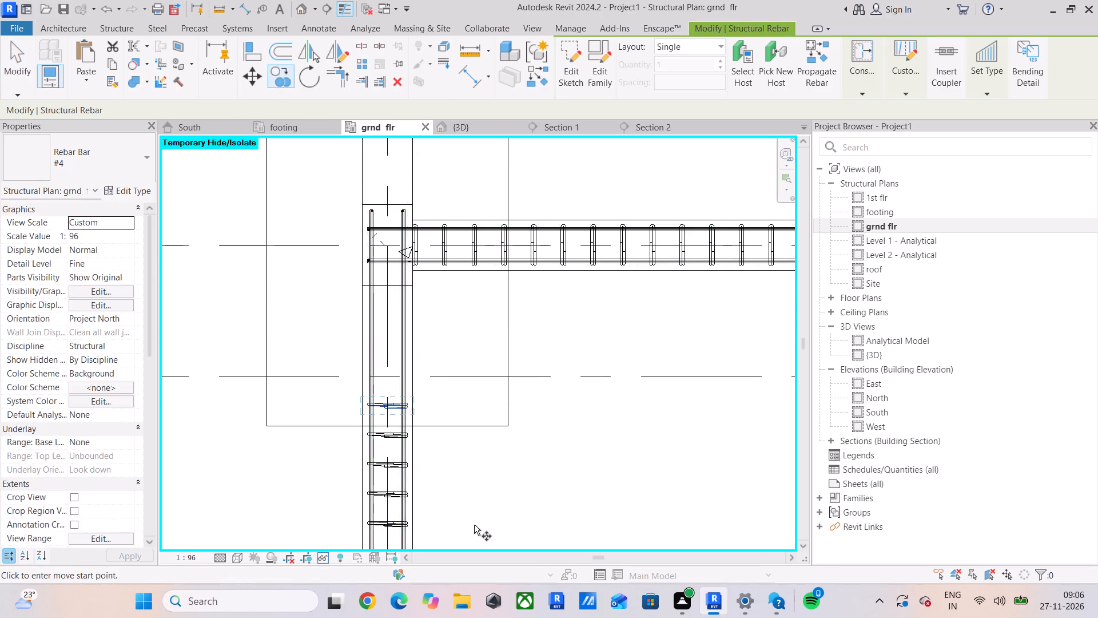
{"action": "scroll", "coordinate": [474, 525], "scroll_direction": "up", "scroll_amount": 3}
{"action": "scroll", "coordinate": [299, 340], "scroll_direction": "up", "scroll_amount": 6}
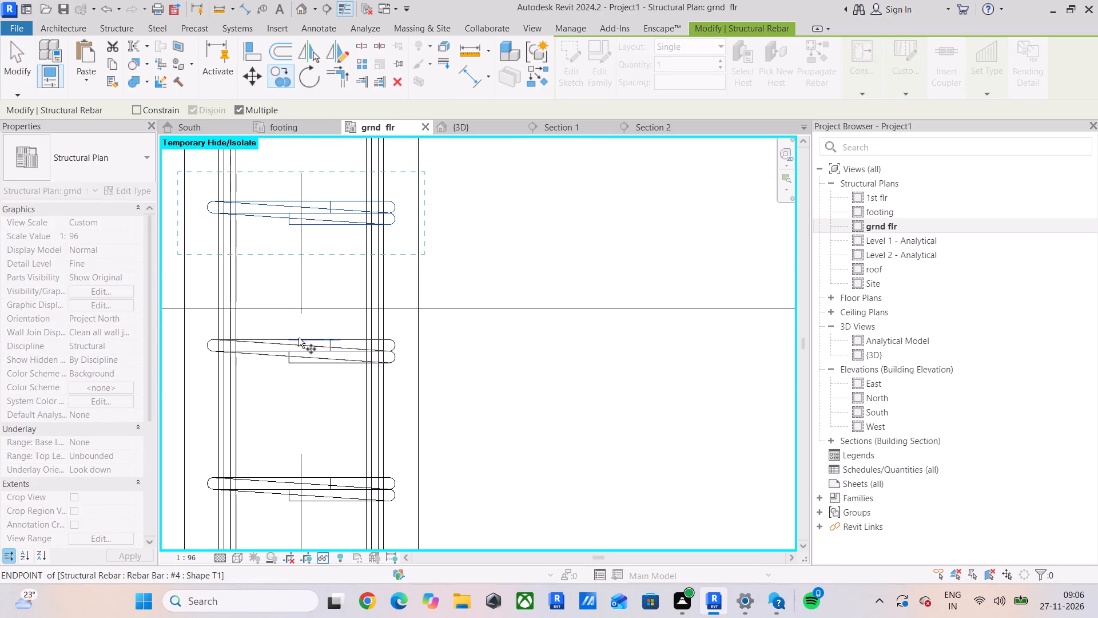
{"action": "left_click", "coordinate": [300, 336]}
{"action": "left_click", "coordinate": [300, 196]}
{"action": "middle_click_drag", "start_coordinate": [300, 199], "coordinate": [313, 266]}
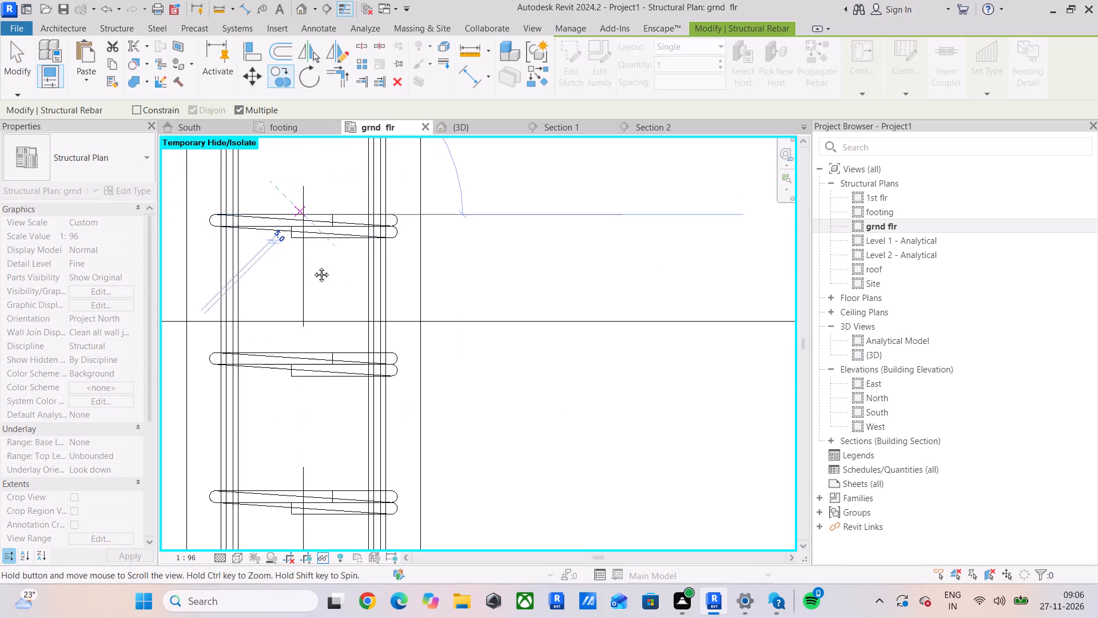
{"action": "middle_click_drag", "start_coordinate": [313, 266], "coordinate": [347, 479]}
{"action": "left_click", "coordinate": [351, 341]}
{"action": "middle_click_drag", "start_coordinate": [351, 347], "coordinate": [371, 525]}
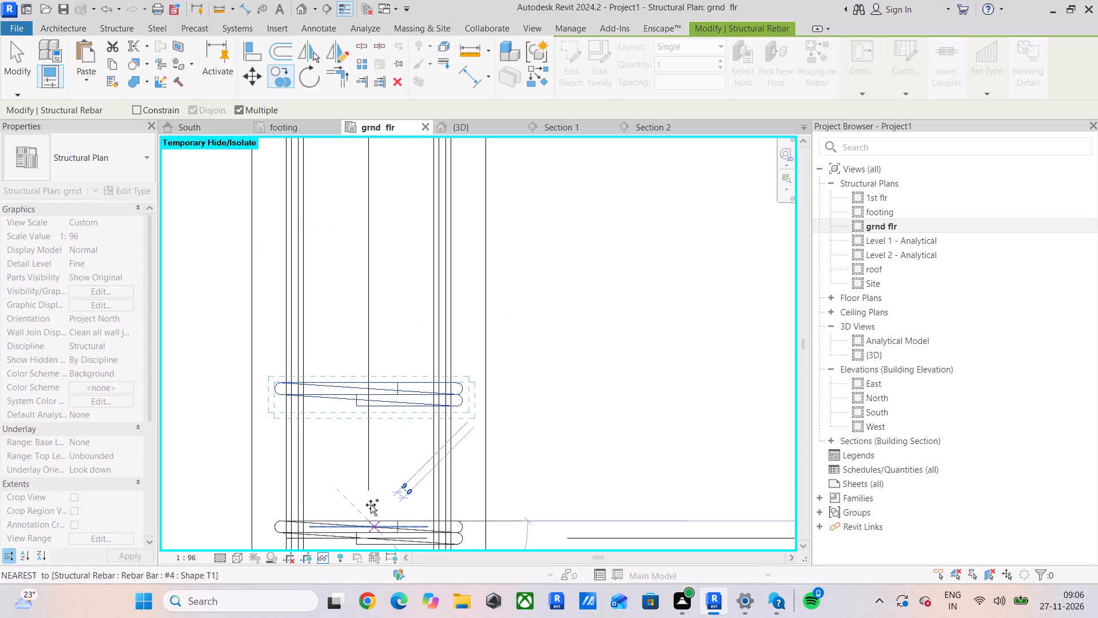
{"action": "left_click", "coordinate": [369, 383]}
{"action": "middle_click_drag", "start_coordinate": [369, 383], "coordinate": [404, 560]}
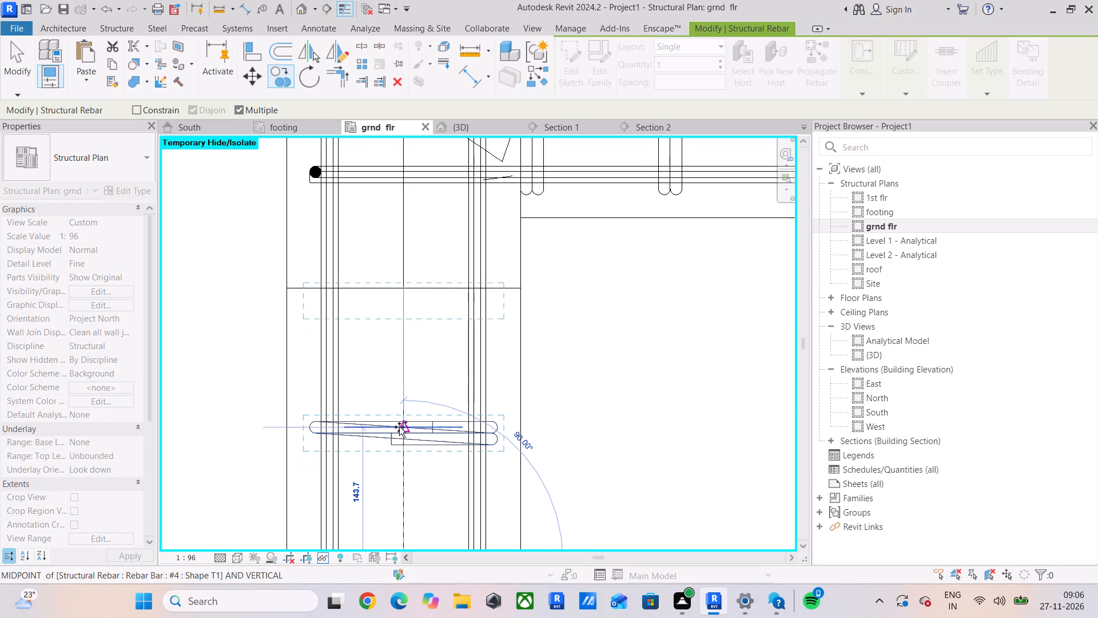
{"action": "left_click", "coordinate": [399, 421]}
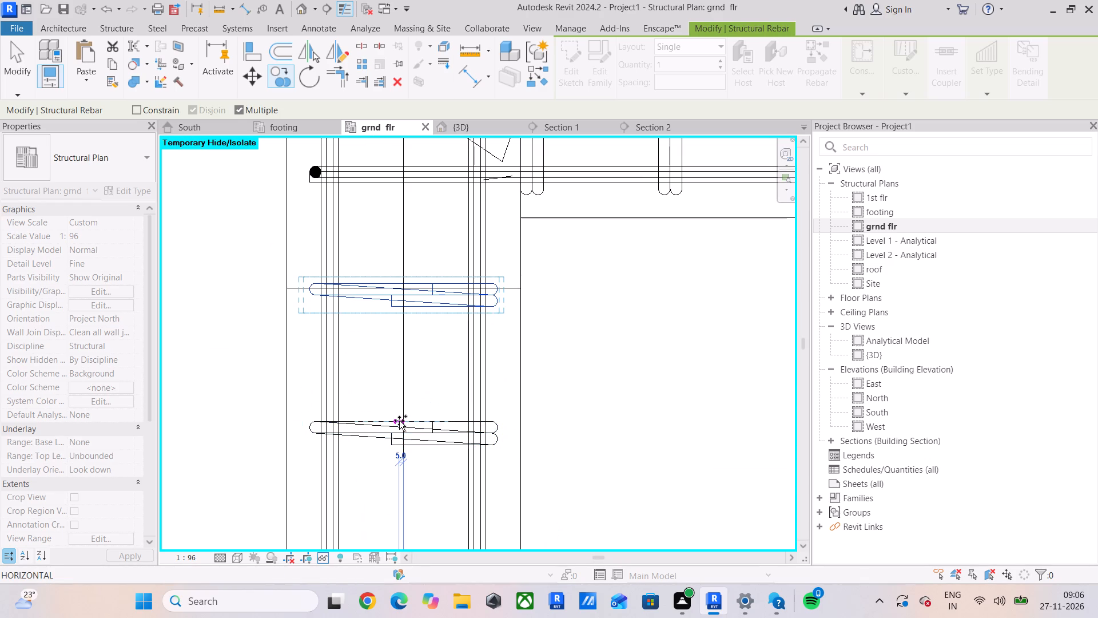
{"action": "key", "text": "Escape"}
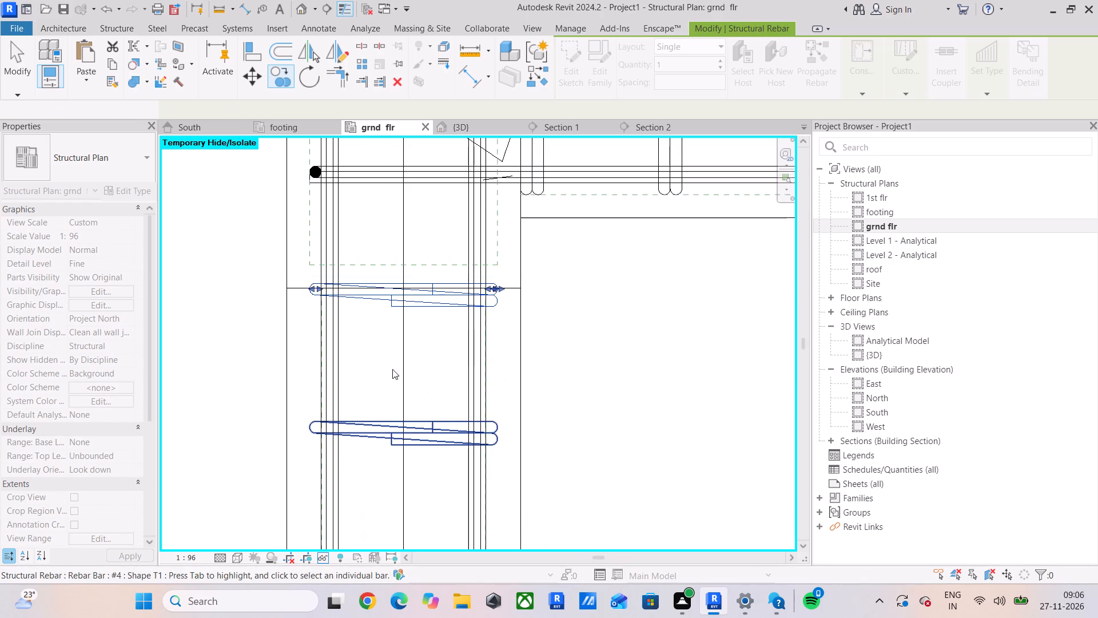
{"action": "key", "text": "Escape"}
Delete the last copied stirrup, which lies on the face of the grid 5 column.
{"action": "left_click", "coordinate": [408, 304]}
{"action": "key", "text": "Delete"}
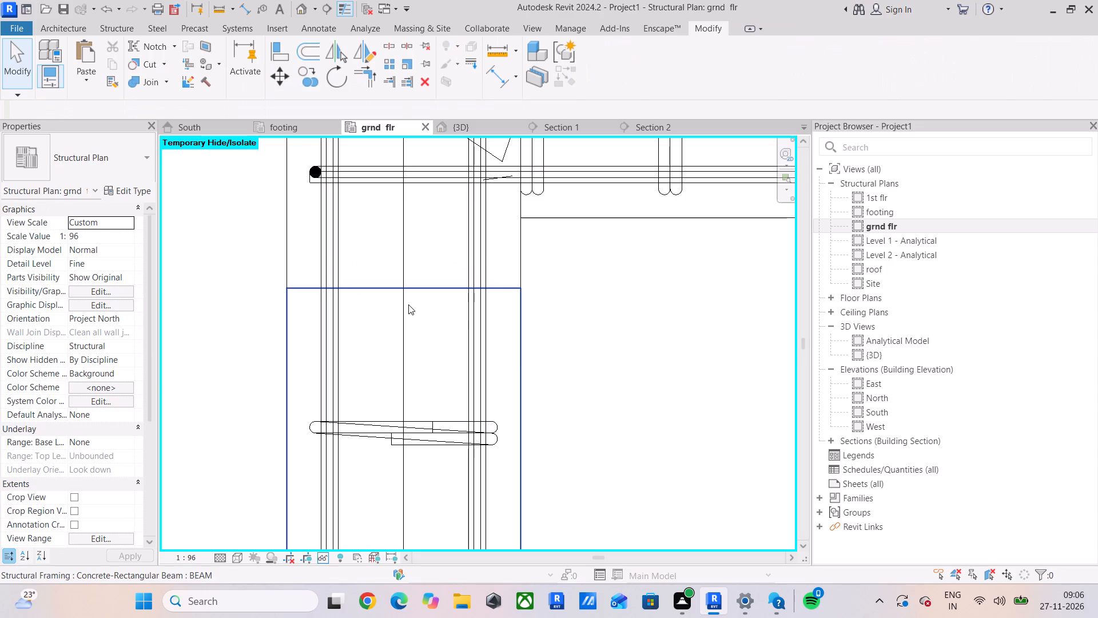
Examine the grid 5 column joint and the surrounding ground floor beams for spans still without reinforcement.
{"action": "scroll", "coordinate": [408, 304], "scroll_direction": "down", "scroll_amount": 8}
{"action": "middle_click_drag", "start_coordinate": [424, 322], "coordinate": [428, 425]}
{"action": "scroll", "coordinate": [378, 322], "scroll_direction": "up", "scroll_amount": 2}
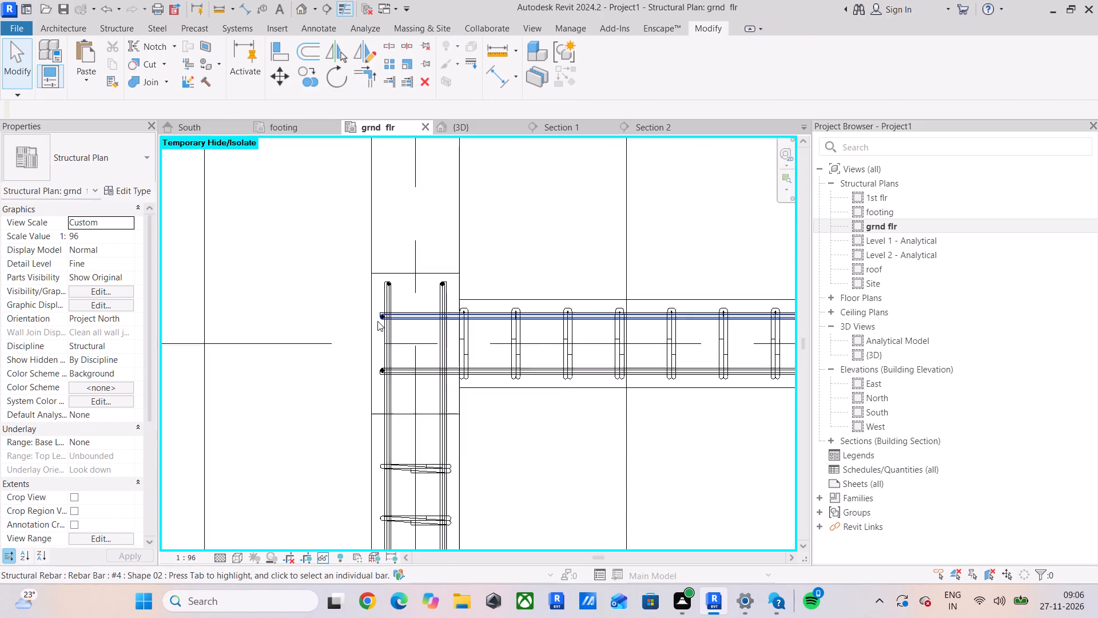
{"action": "scroll", "coordinate": [377, 321], "scroll_direction": "up", "scroll_amount": 8}
{"action": "scroll", "coordinate": [399, 360], "scroll_direction": "down", "scroll_amount": 10}
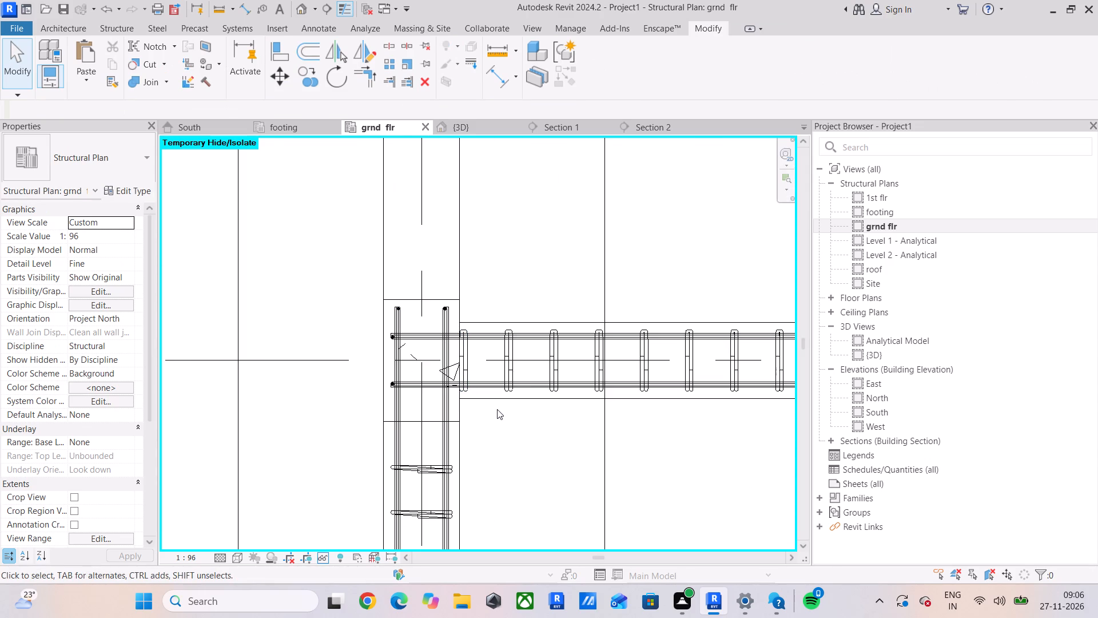
{"action": "scroll", "coordinate": [510, 467], "scroll_direction": "down", "scroll_amount": 3}
{"action": "middle_click_drag", "start_coordinate": [537, 464], "coordinate": [428, 414]}
{"action": "scroll", "coordinate": [427, 414], "scroll_direction": "down", "scroll_amount": 4}
{"action": "middle_click_drag", "start_coordinate": [477, 408], "coordinate": [403, 392]}
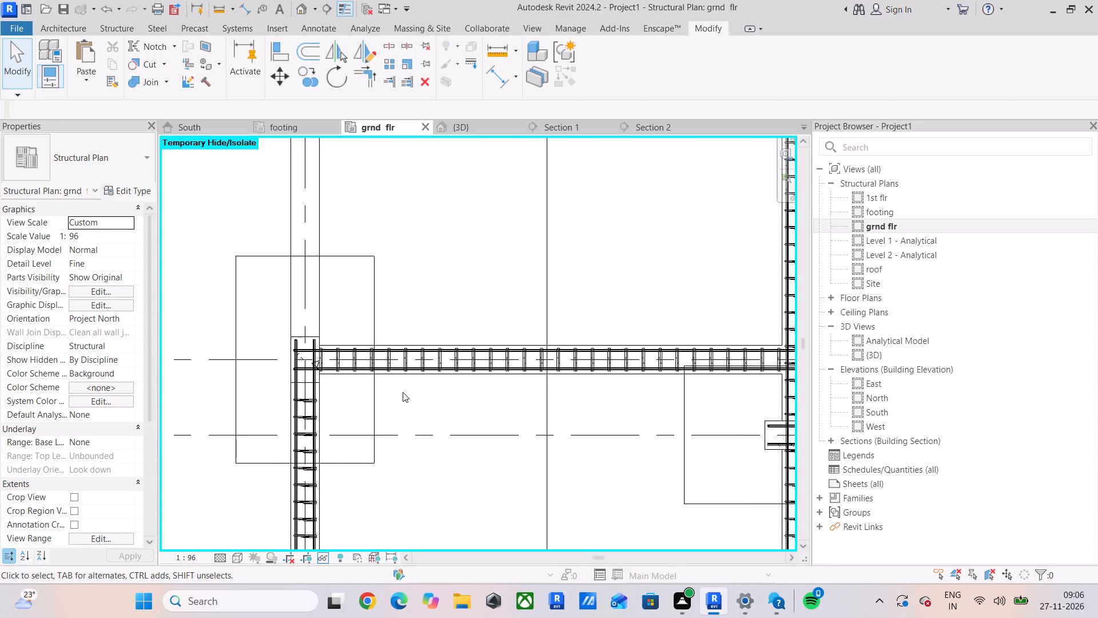
{"action": "scroll", "coordinate": [403, 392], "scroll_direction": "down", "scroll_amount": 3}
{"action": "middle_click_drag", "start_coordinate": [369, 427], "coordinate": [383, 434]}
{"action": "scroll", "coordinate": [390, 402], "scroll_direction": "down", "scroll_amount": 3}
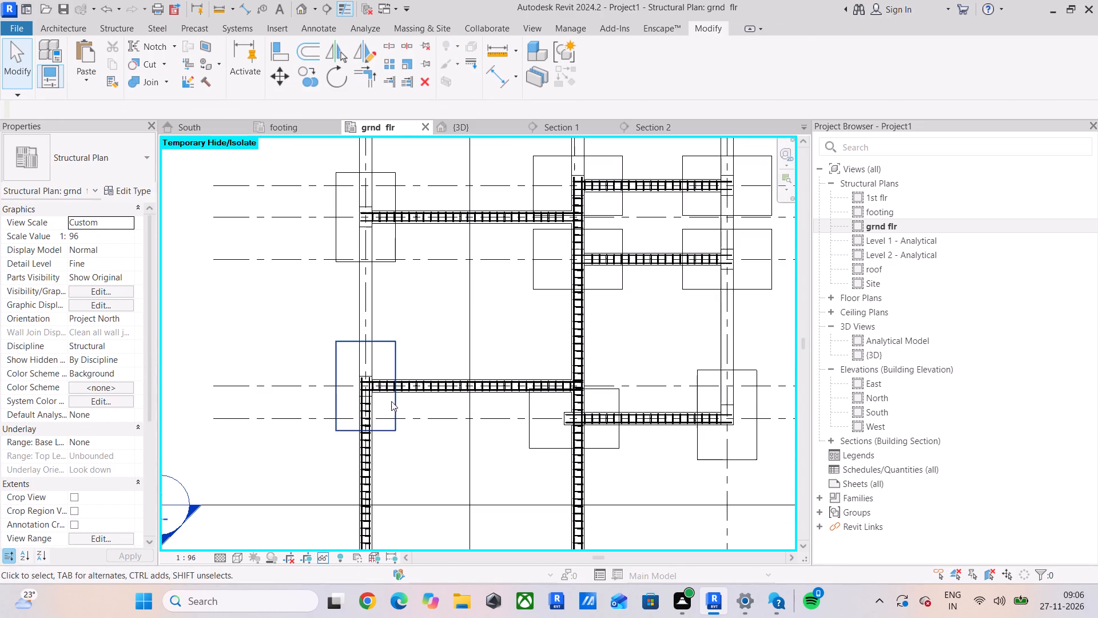
{"action": "scroll", "coordinate": [381, 474], "scroll_direction": "up", "scroll_amount": 3}
{"action": "scroll", "coordinate": [408, 442], "scroll_direction": "down", "scroll_amount": 3}
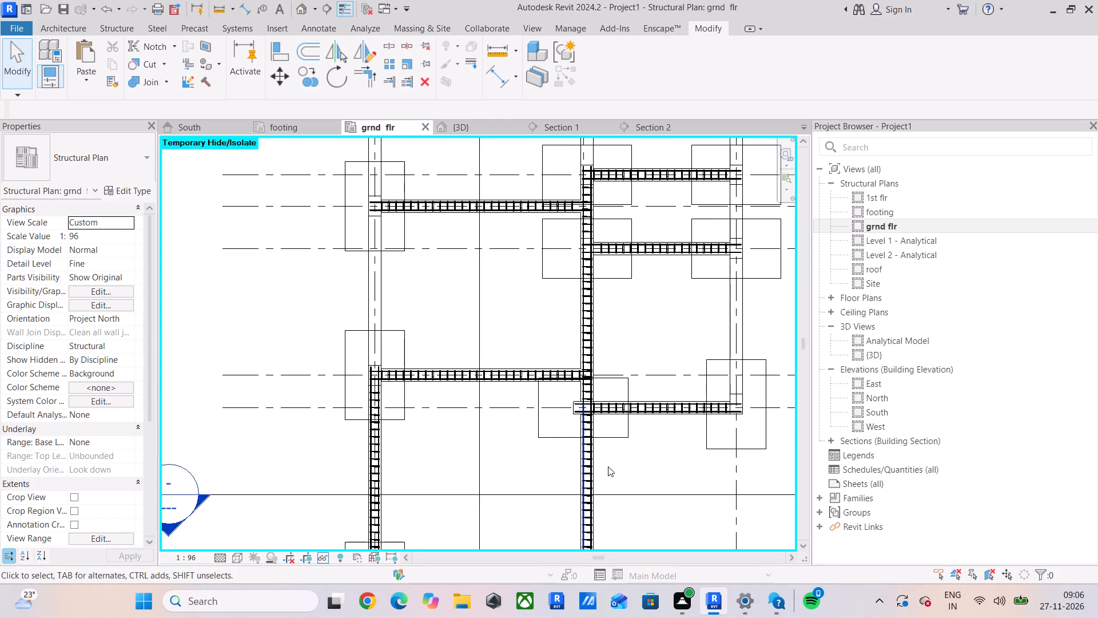
In the grnd flr plan, copy all rebar of the interior beam beyond grid 6 onto the unreinforced grid A beam between grids 3 and 5.
{"action": "scroll", "coordinate": [620, 469], "scroll_direction": "up", "scroll_amount": 4}
{"action": "scroll", "coordinate": [572, 489], "scroll_direction": "up", "scroll_amount": 5}
{"action": "left_click", "coordinate": [556, 488]}
{"action": "right_click", "coordinate": [556, 488]}
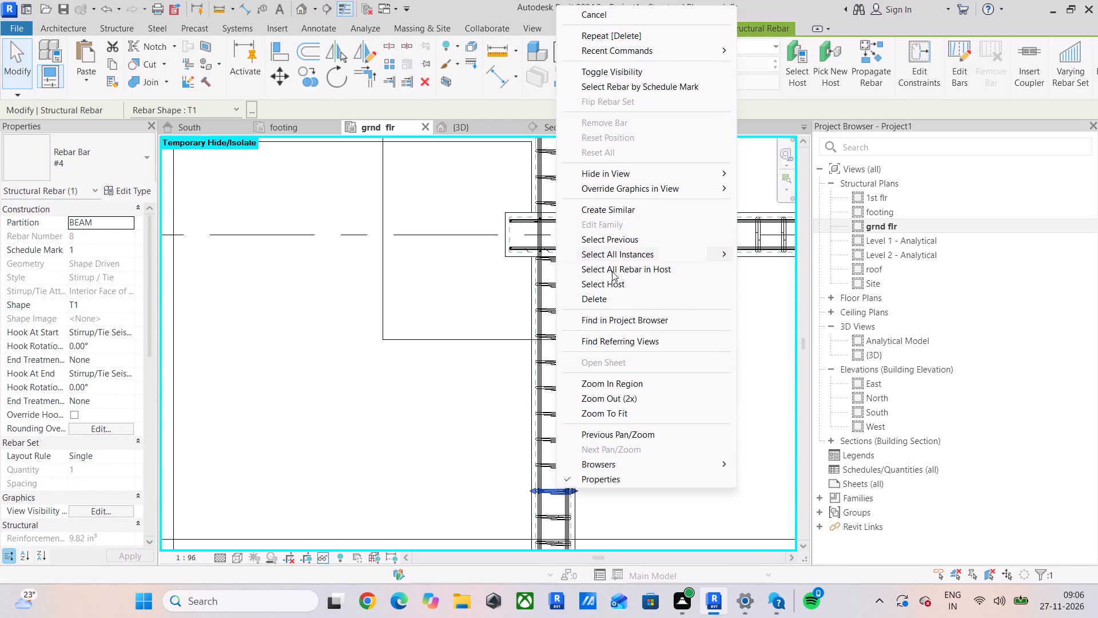
{"action": "left_click", "coordinate": [612, 272]}
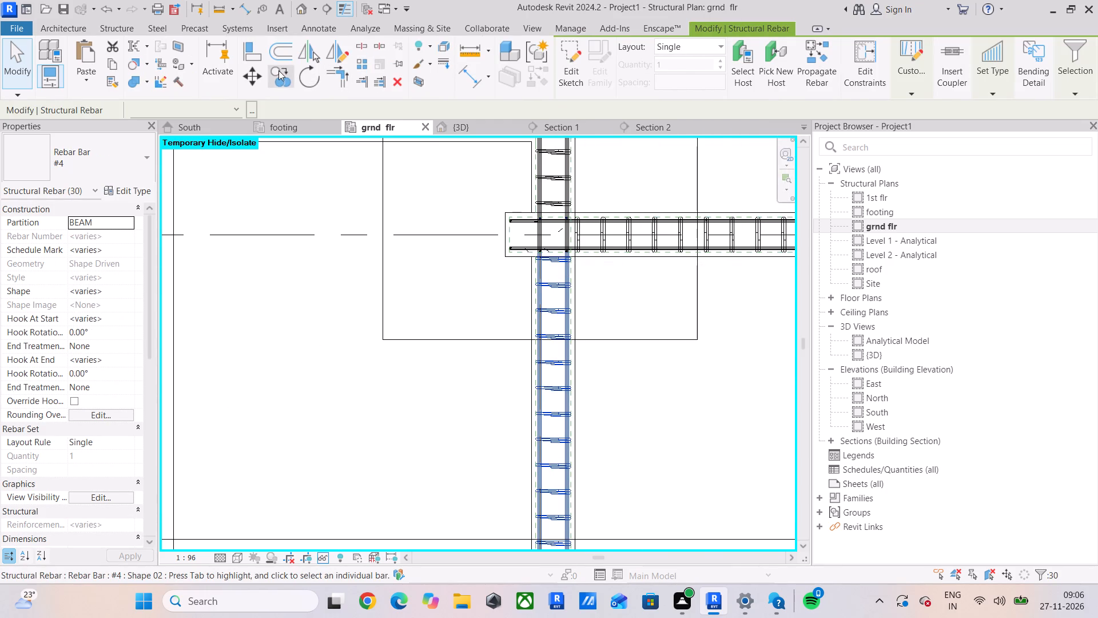
{"action": "left_click", "coordinate": [277, 70]}
{"action": "scroll", "coordinate": [480, 270], "scroll_direction": "up", "scroll_amount": 3}
{"action": "left_click", "coordinate": [554, 251]}
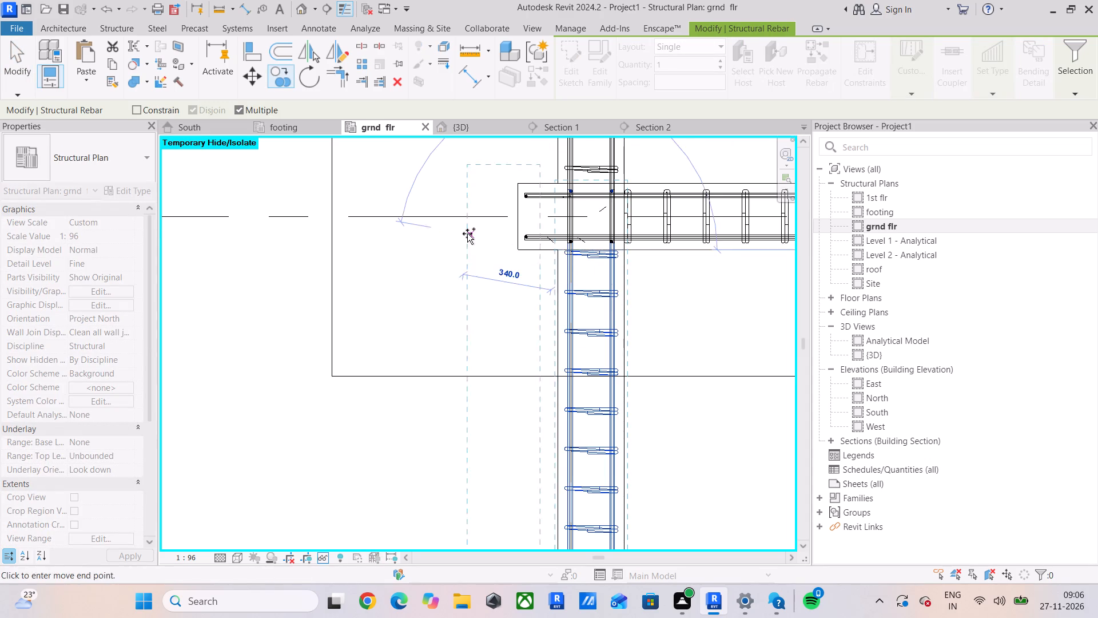
{"action": "scroll", "coordinate": [466, 233], "scroll_direction": "down", "scroll_amount": 8}
{"action": "middle_click_drag", "start_coordinate": [463, 256], "coordinate": [635, 530]}
{"action": "scroll", "coordinate": [416, 289], "scroll_direction": "down", "scroll_amount": 2}
{"action": "middle_click_drag", "start_coordinate": [409, 298], "coordinate": [426, 347]}
{"action": "scroll", "coordinate": [332, 258], "scroll_direction": "up", "scroll_amount": 2}
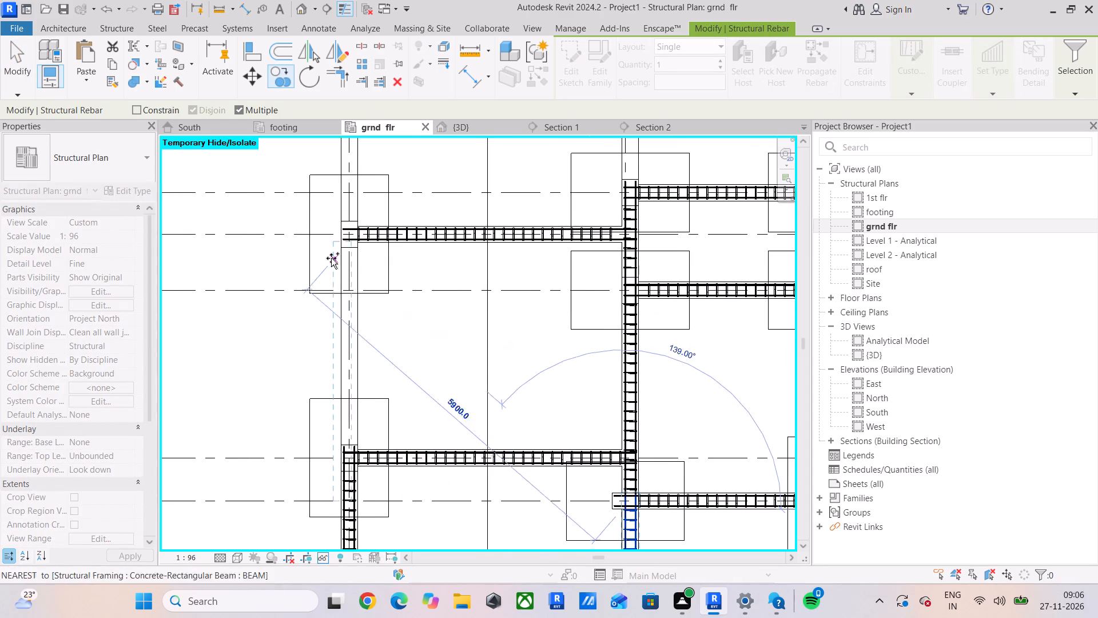
{"action": "scroll", "coordinate": [331, 258], "scroll_direction": "up", "scroll_amount": 2}
{"action": "left_click", "coordinate": [348, 237]}
{"action": "middle_click_drag", "start_coordinate": [380, 347], "coordinate": [404, 315]}
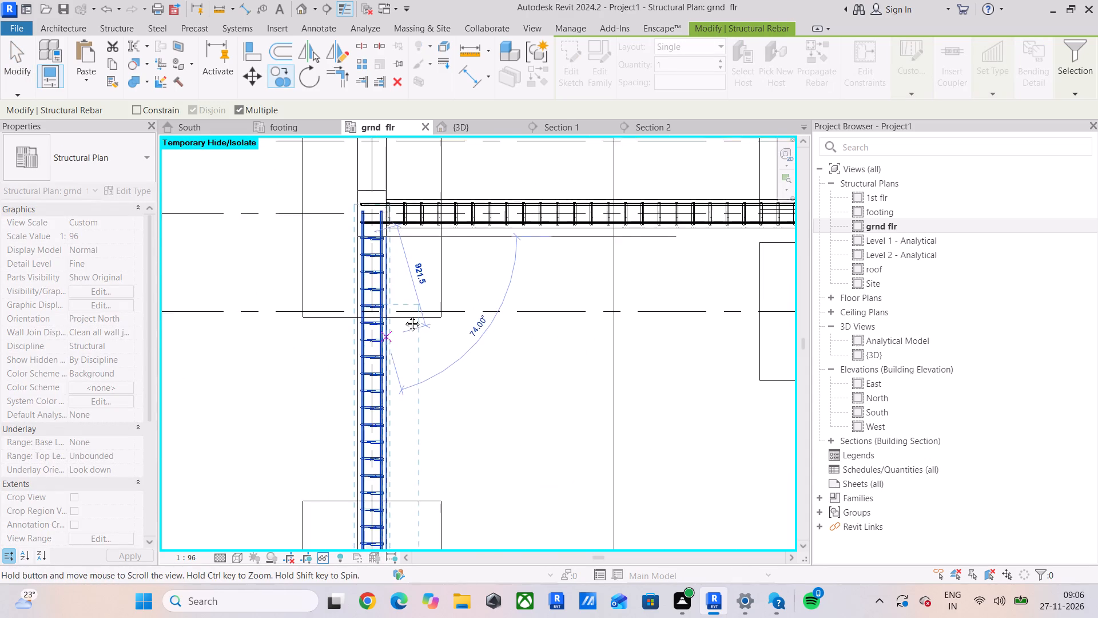
{"action": "middle_click_drag", "start_coordinate": [404, 315], "coordinate": [432, 185]}
{"action": "scroll", "coordinate": [462, 430], "scroll_direction": "up", "scroll_amount": 4}
{"action": "middle_click_drag", "start_coordinate": [462, 430], "coordinate": [512, 290]}
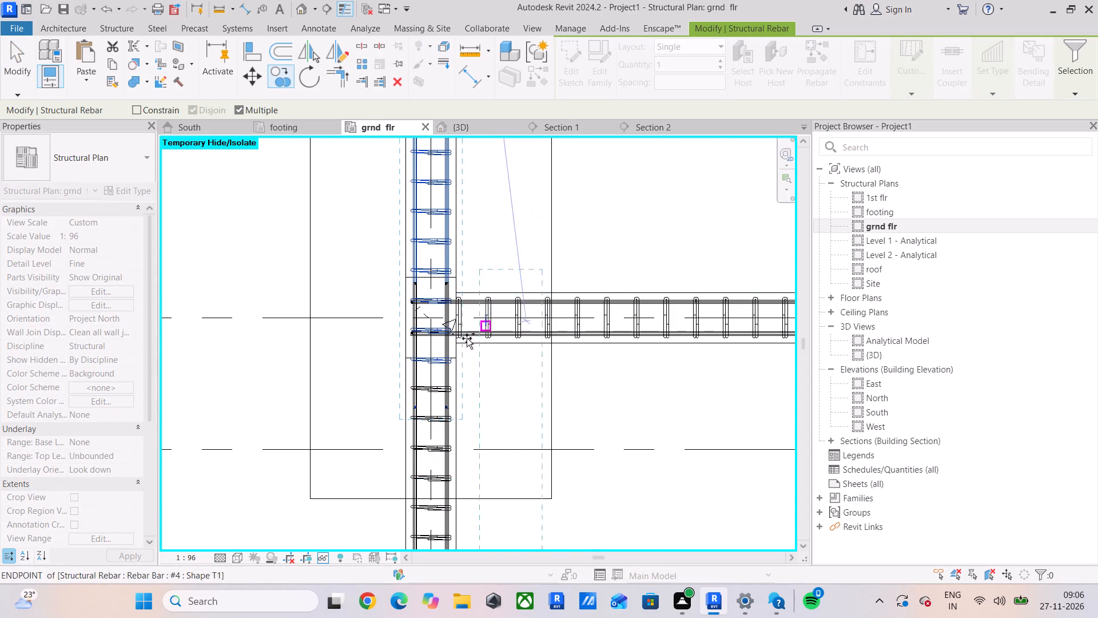
{"action": "scroll", "coordinate": [433, 354], "scroll_direction": "up", "scroll_amount": 5}
{"action": "middle_click_drag", "start_coordinate": [425, 331], "coordinate": [428, 358]}
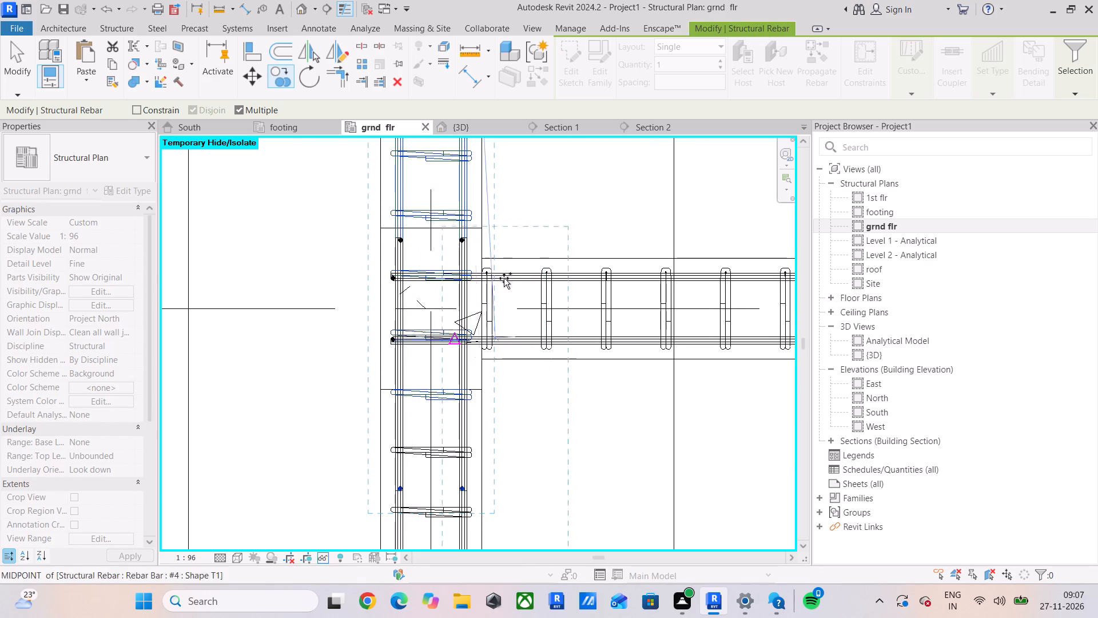
{"action": "key", "text": "Escape"}
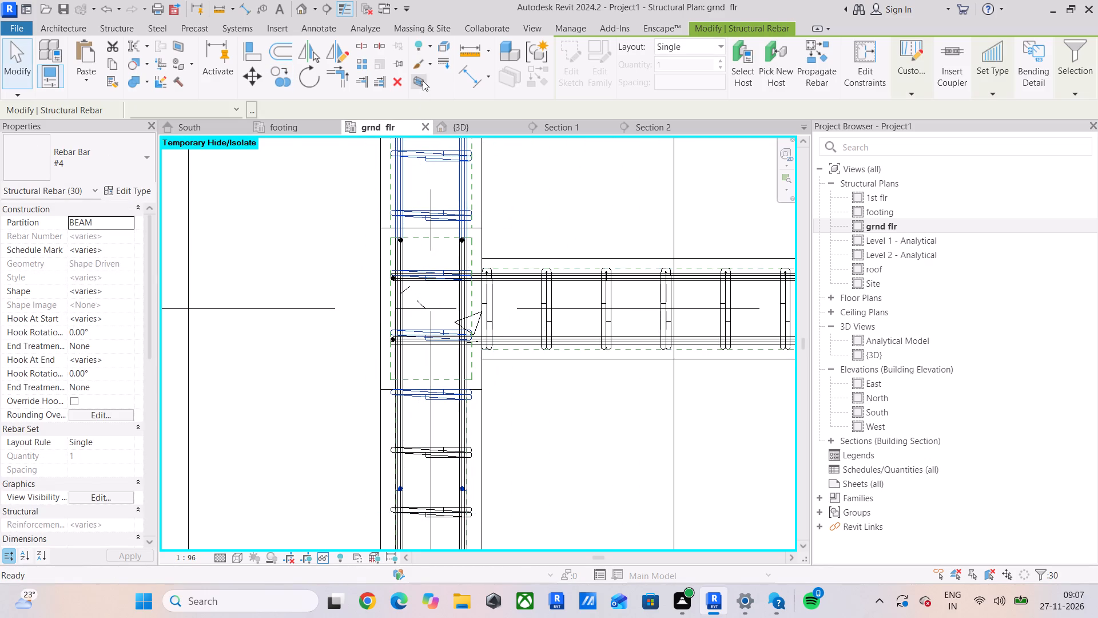
Open a 3D view boxed around the copied grid A rebar and change its visual style.
{"action": "left_click", "coordinate": [423, 81]}
{"action": "left_click", "coordinate": [748, 191]}
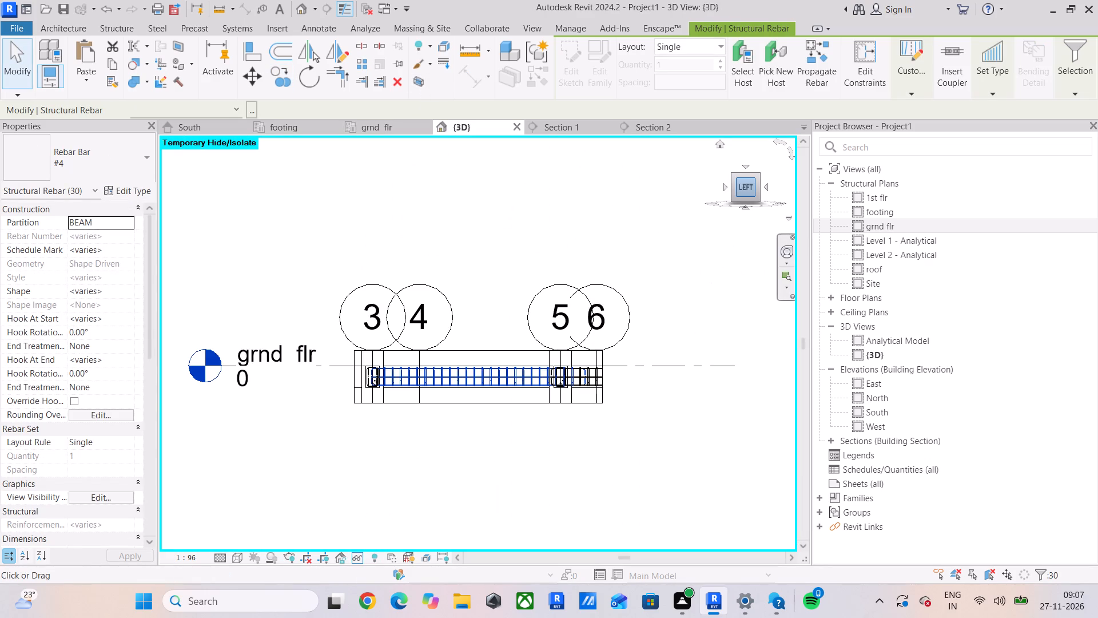
{"action": "left_click", "coordinate": [236, 561]}
{"action": "left_click", "coordinate": [277, 484]}
Delete the three copied stirrups in and beside the grid 5 column, including the one at the column's grid 6 face.
{"action": "scroll", "coordinate": [683, 343], "scroll_direction": "up", "scroll_amount": 2}
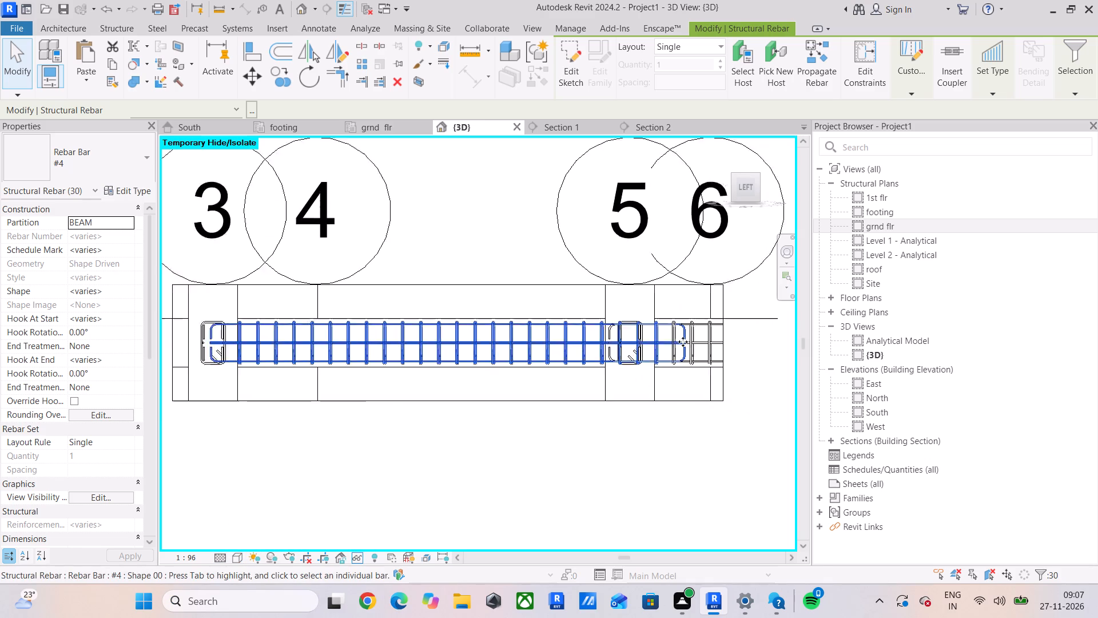
{"action": "scroll", "coordinate": [683, 342], "scroll_direction": "up", "scroll_amount": 7}
{"action": "key", "text": "Escape"}
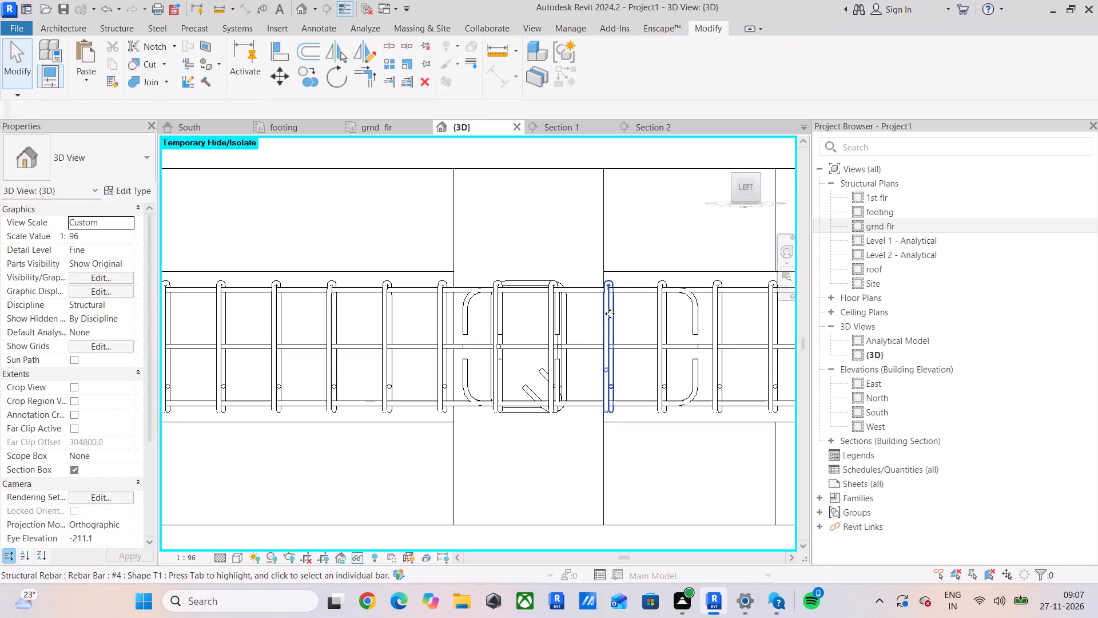
{"action": "left_click", "coordinate": [610, 312]}
{"action": "key", "text": "Delete"}
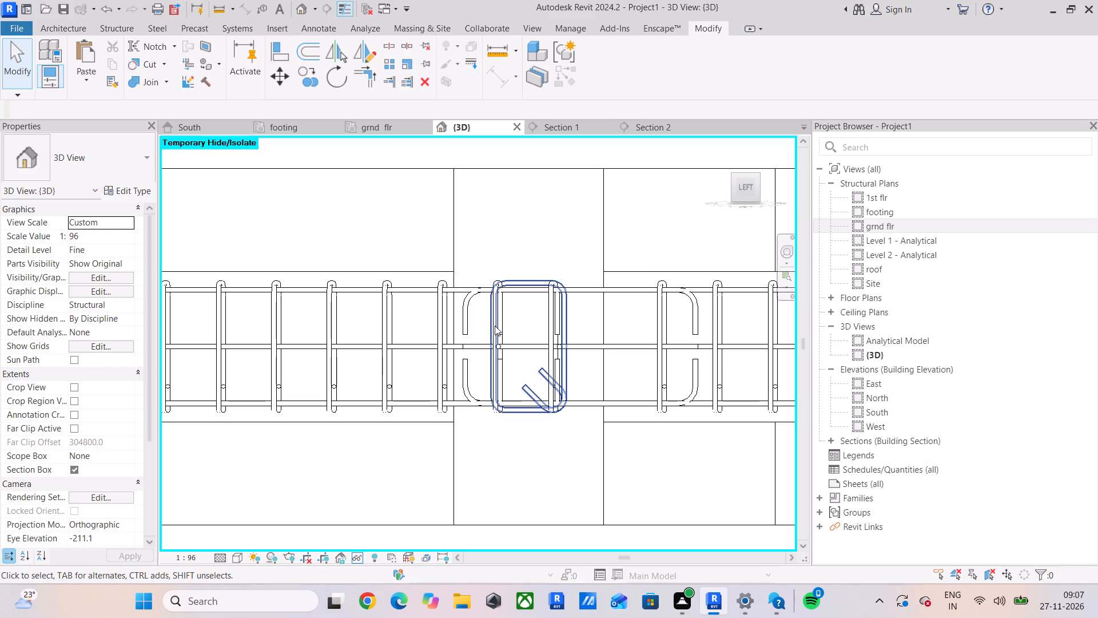
{"action": "left_click", "coordinate": [495, 325]}
{"action": "key", "text": "Delete"}
{"action": "left_click", "coordinate": [553, 319]}
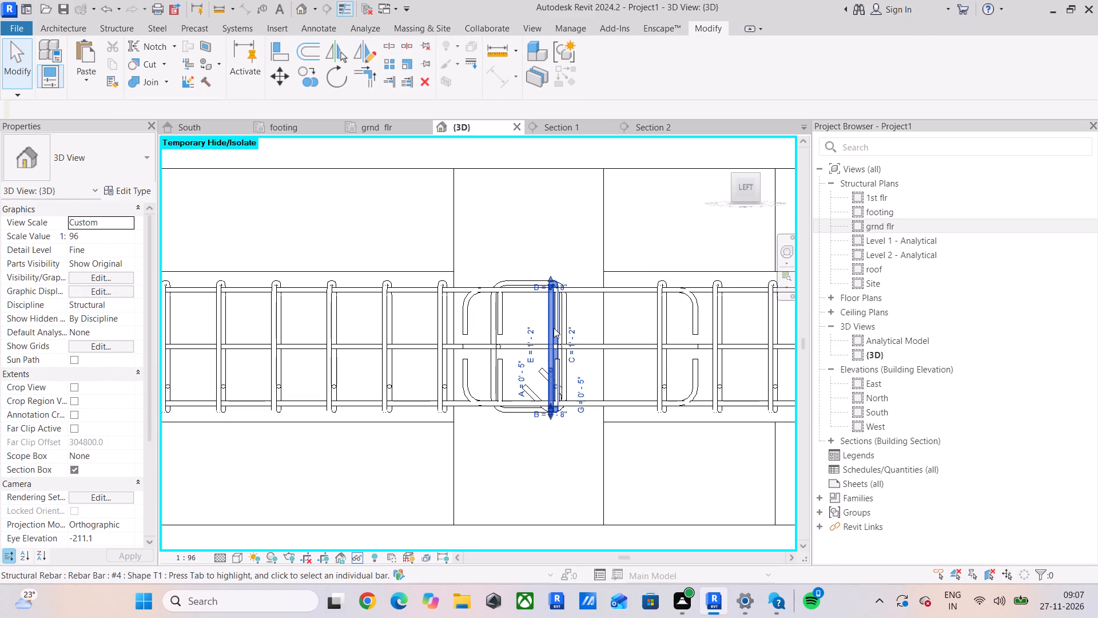
{"action": "key", "text": "Delete"}
Shorten one copied top hooked bar so its hook sits just past the grid 5 column's grid 6 face.
{"action": "left_click", "coordinate": [695, 314]}
{"action": "scroll", "coordinate": [686, 327], "scroll_direction": "up", "scroll_amount": 2}
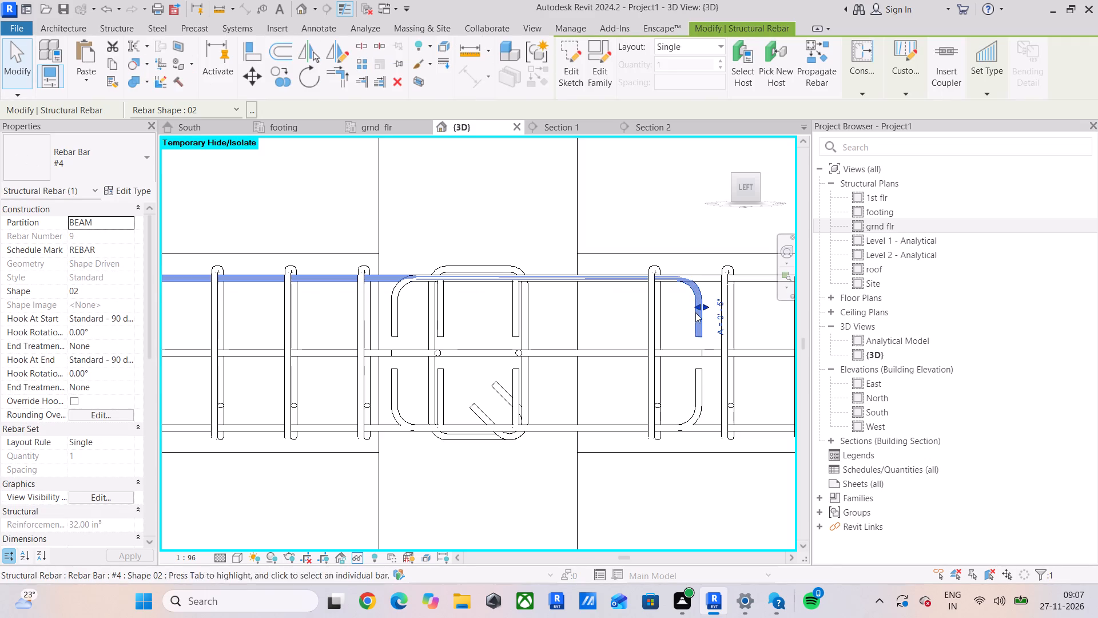
{"action": "left_click_drag", "start_coordinate": [697, 308], "coordinate": [524, 338]}
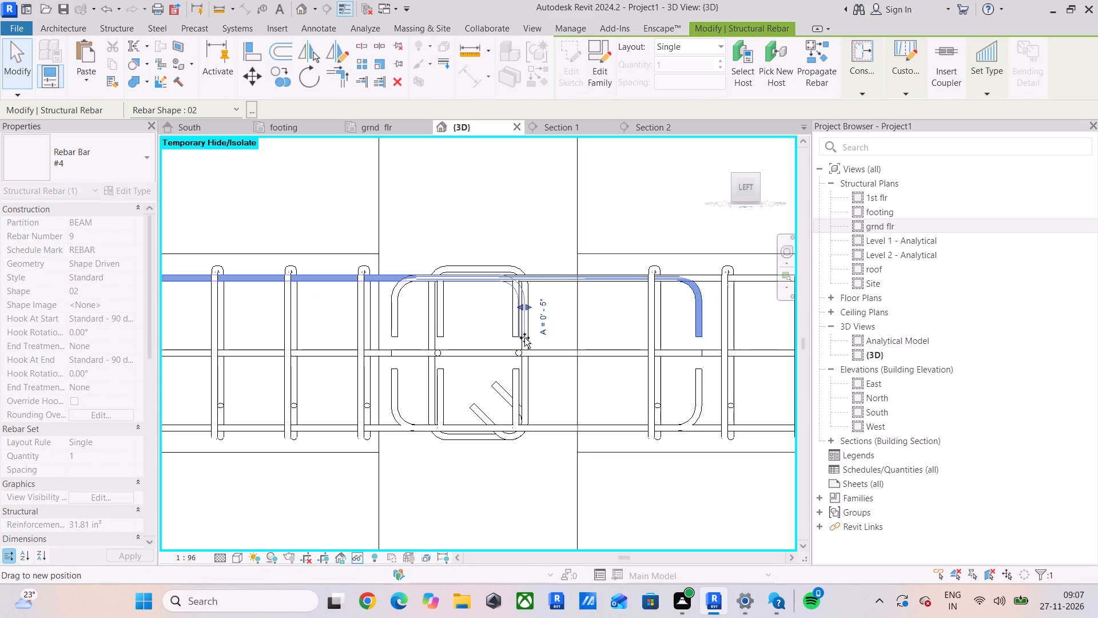
{"action": "left_click_drag", "start_coordinate": [524, 338], "coordinate": [553, 339]}
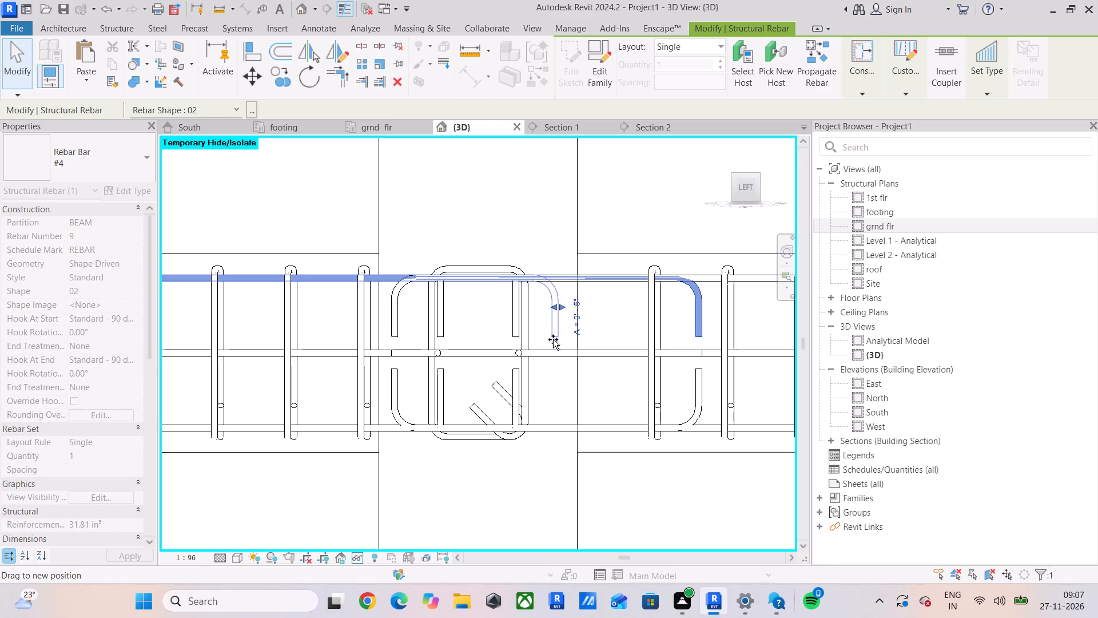
{"action": "left_click_drag", "start_coordinate": [553, 339], "coordinate": [567, 339]}
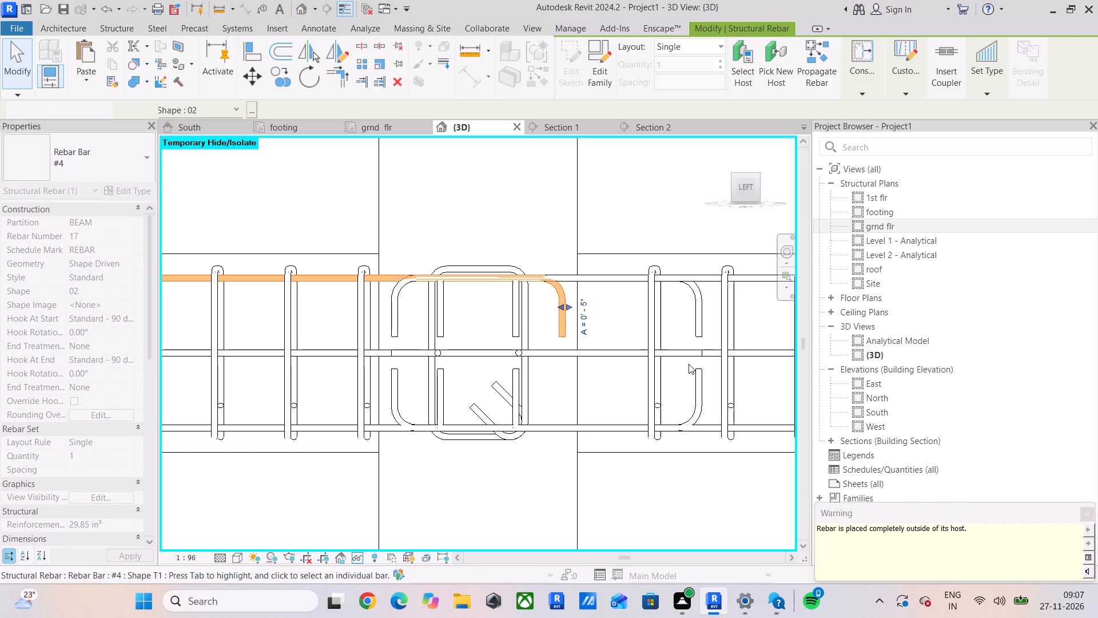
{"action": "scroll", "coordinate": [561, 311], "scroll_direction": "up", "scroll_amount": 4}
{"action": "left_click_drag", "start_coordinate": [561, 307], "coordinate": [551, 307]}
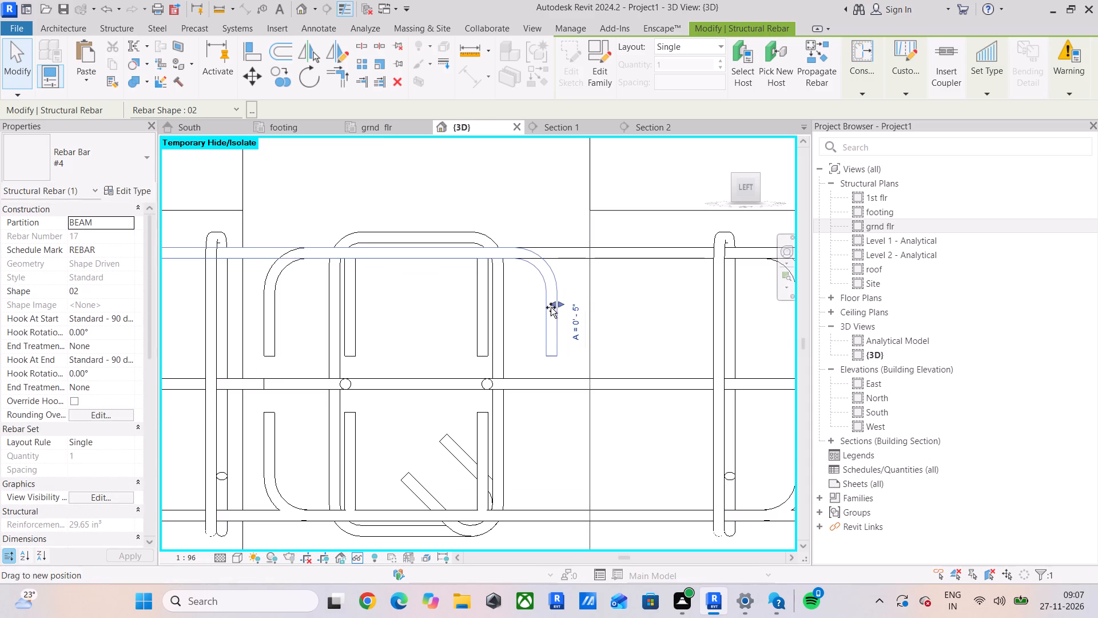
{"action": "left_click_drag", "start_coordinate": [551, 307], "coordinate": [538, 310]}
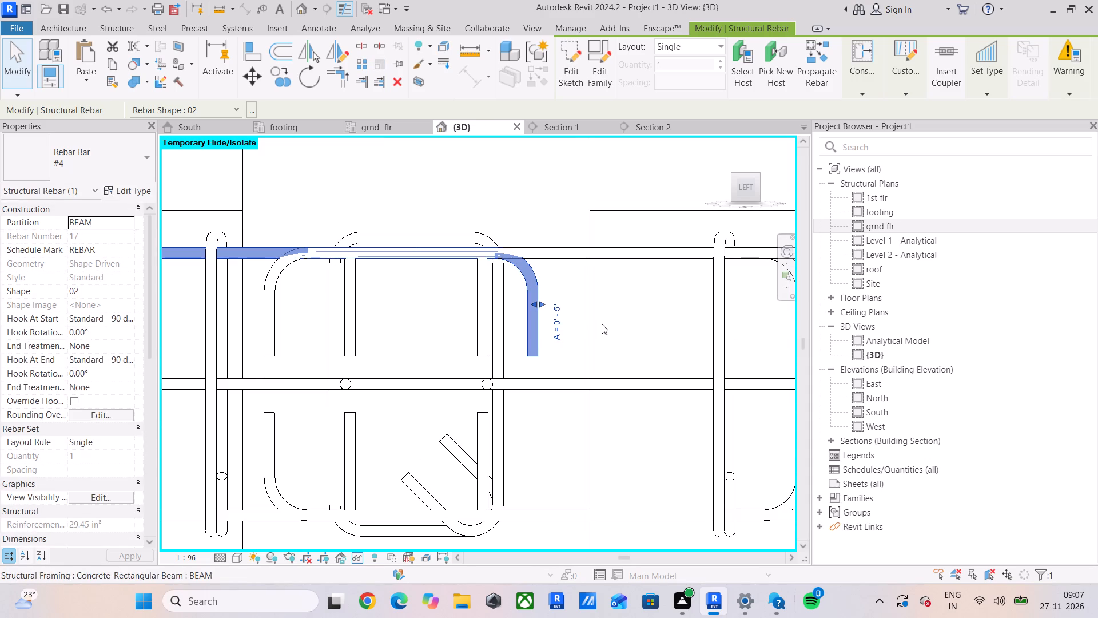
{"action": "left_click_drag", "start_coordinate": [544, 303], "coordinate": [616, 302]}
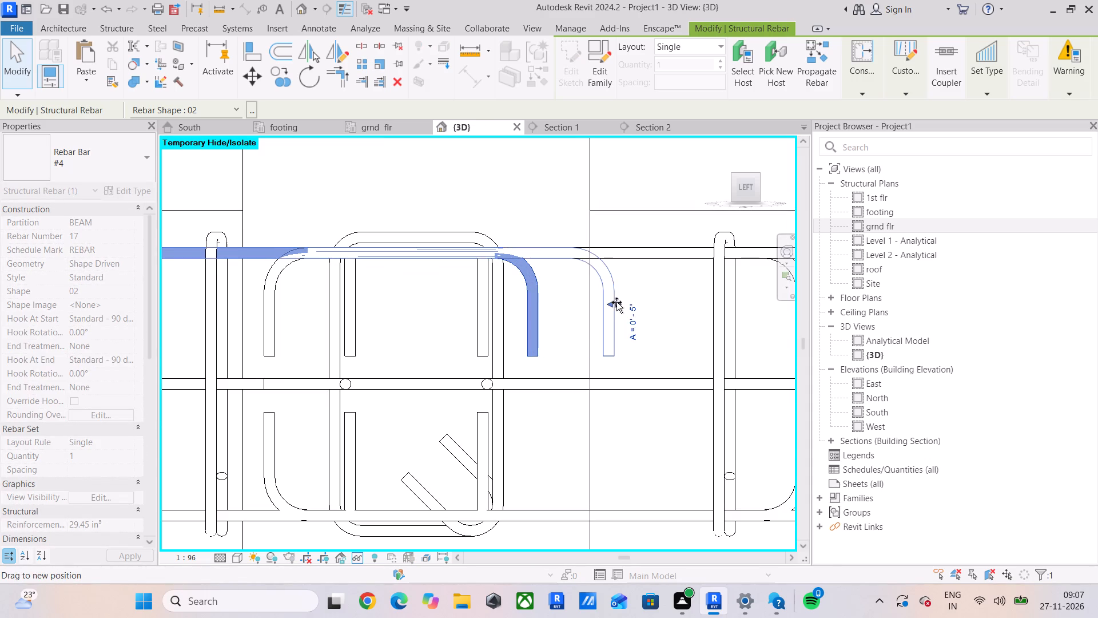
{"action": "left_click_drag", "start_coordinate": [616, 302], "coordinate": [622, 302]}
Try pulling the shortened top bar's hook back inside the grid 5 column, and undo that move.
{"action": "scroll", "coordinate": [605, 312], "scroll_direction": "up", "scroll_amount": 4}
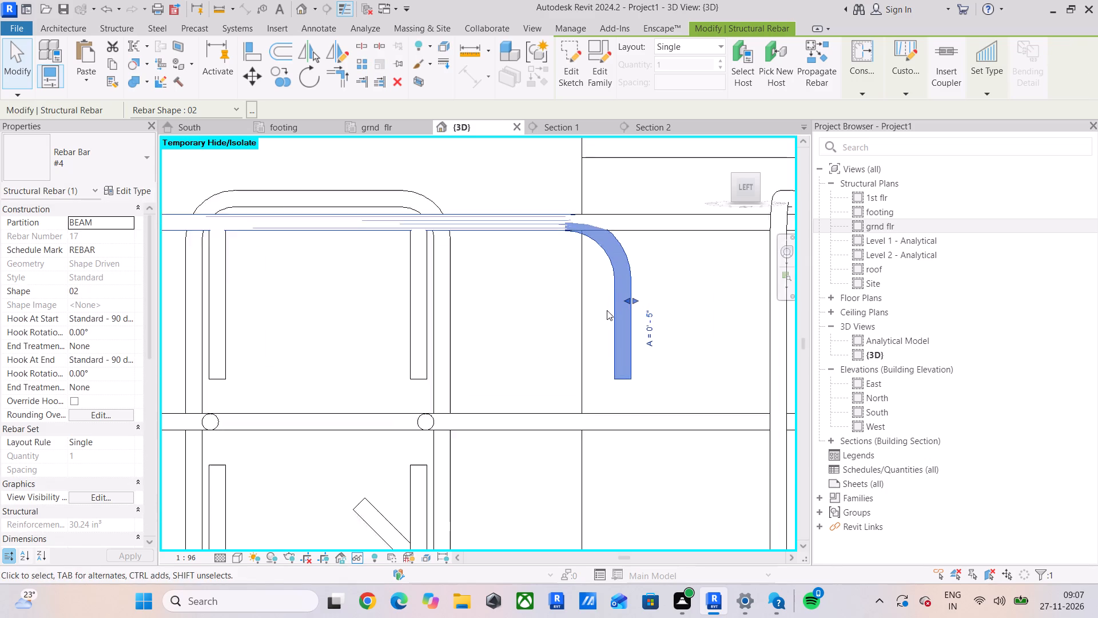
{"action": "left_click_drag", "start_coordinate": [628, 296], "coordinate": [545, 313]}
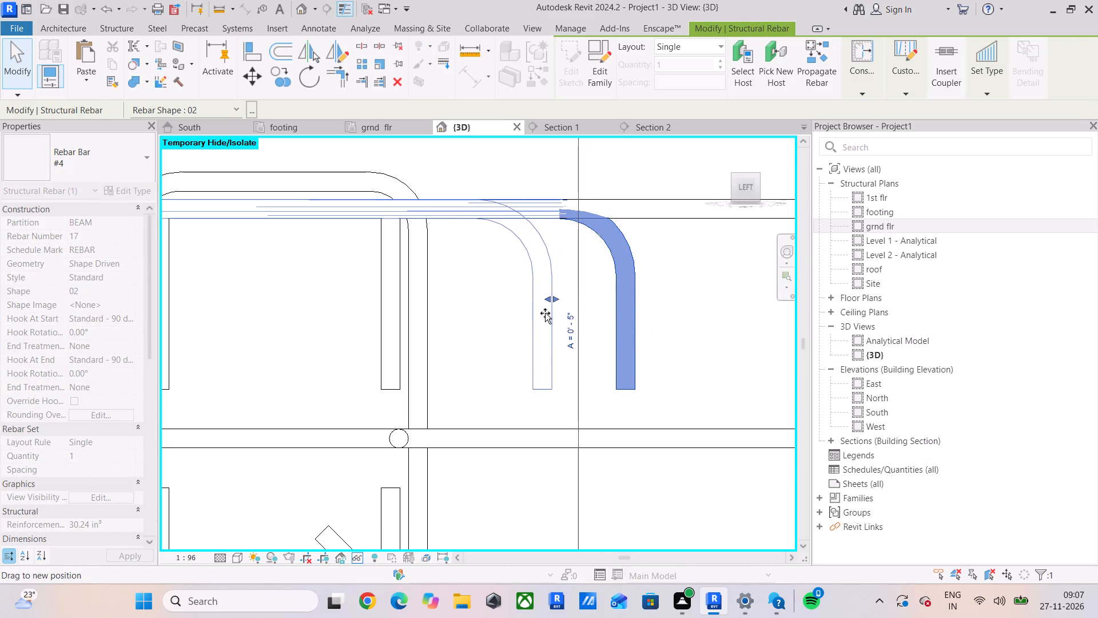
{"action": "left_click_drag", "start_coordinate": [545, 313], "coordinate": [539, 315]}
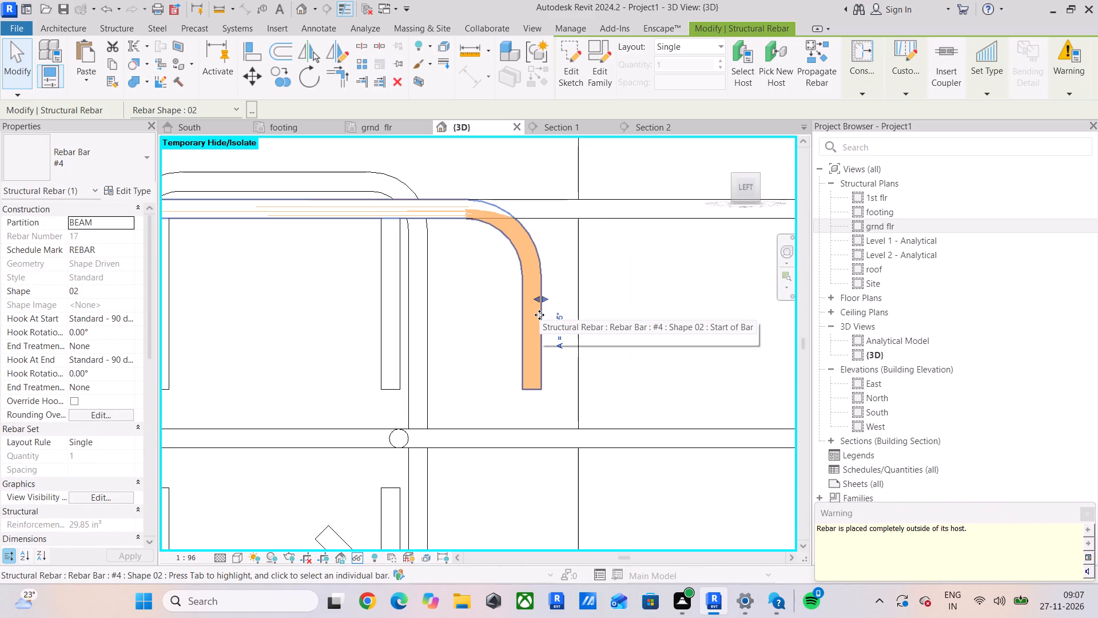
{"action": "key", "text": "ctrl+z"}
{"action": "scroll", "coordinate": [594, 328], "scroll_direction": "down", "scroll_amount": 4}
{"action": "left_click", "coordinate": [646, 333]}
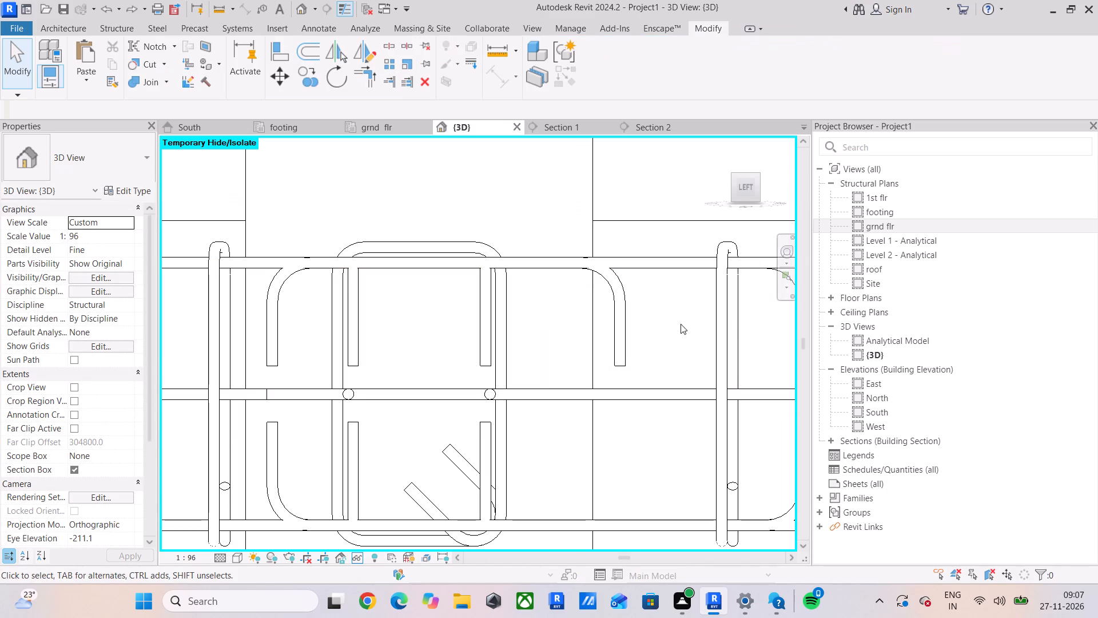
Align the hooked end of the other copied top bar with the hook of the shortened top bar.
{"action": "scroll", "coordinate": [735, 361], "scroll_direction": "down", "scroll_amount": 4}
{"action": "middle_click_drag", "start_coordinate": [735, 361], "coordinate": [649, 356]}
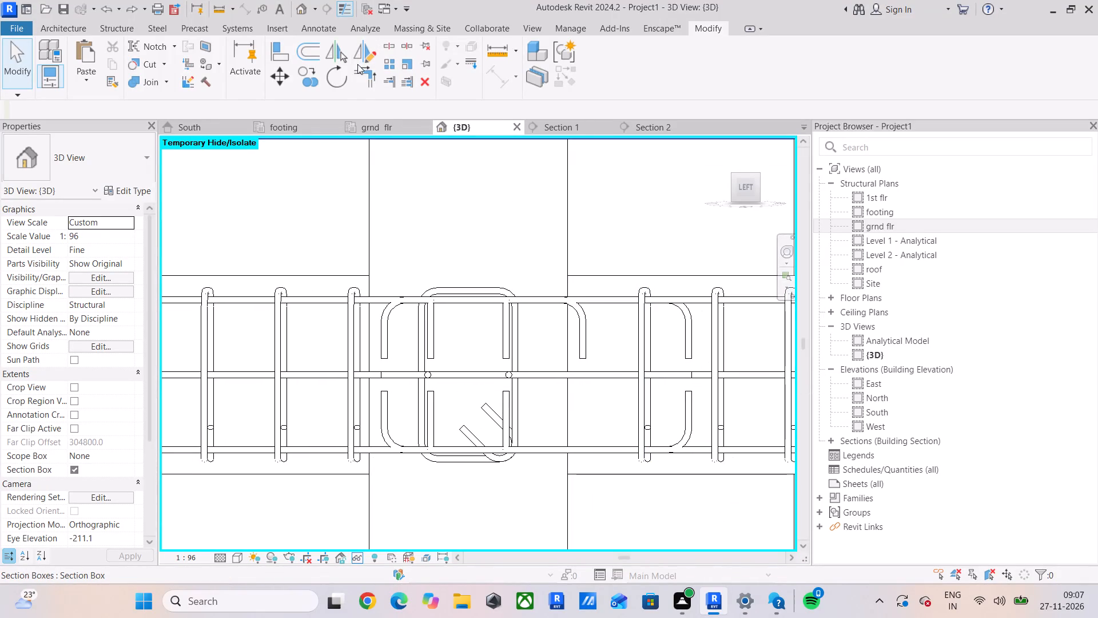
{"action": "left_click", "coordinate": [365, 69]}
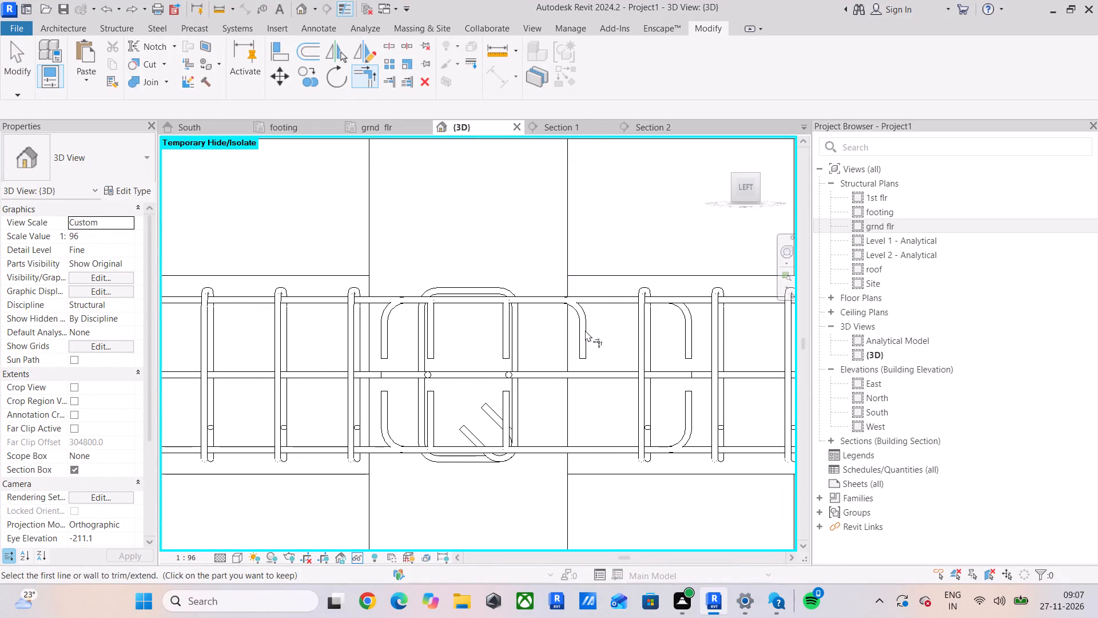
{"action": "scroll", "coordinate": [585, 330], "scroll_direction": "up", "scroll_amount": 8}
{"action": "left_click", "coordinate": [284, 48]}
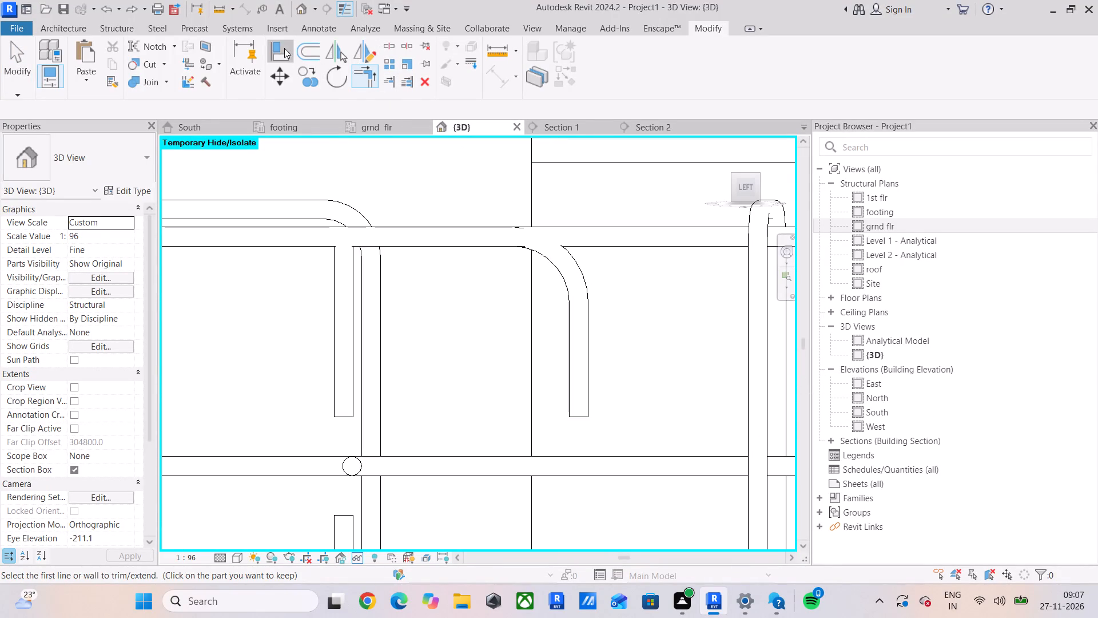
{"action": "left_click", "coordinate": [592, 336]}
{"action": "scroll", "coordinate": [743, 398], "scroll_direction": "down", "scroll_amount": 3}
{"action": "middle_click_drag", "start_coordinate": [743, 399], "coordinate": [638, 401]}
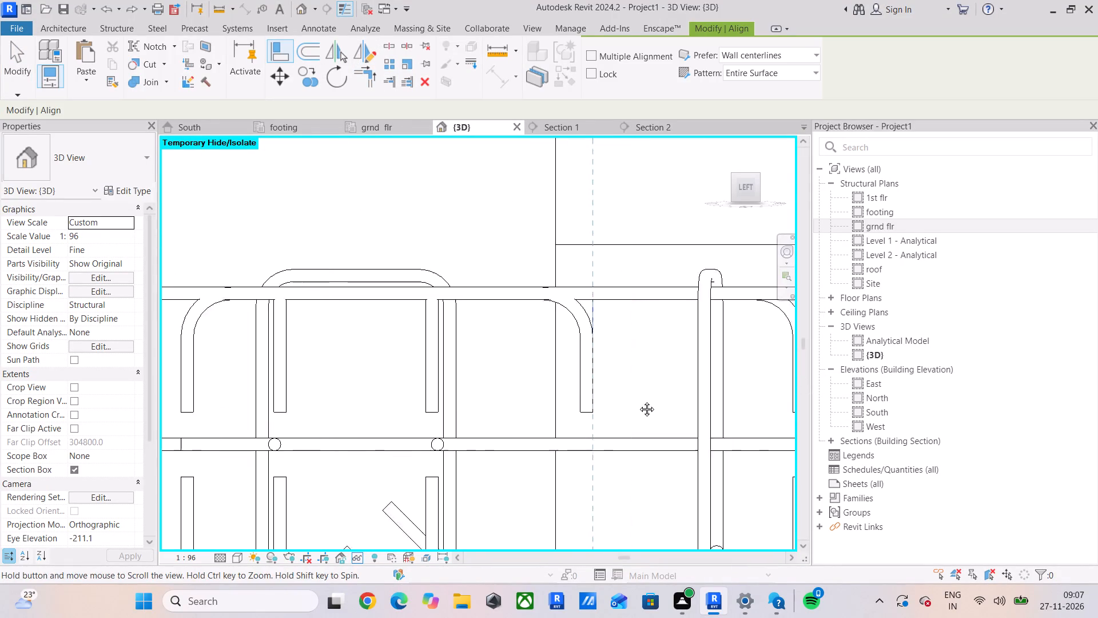
{"action": "middle_click_drag", "start_coordinate": [638, 401], "coordinate": [600, 401]}
{"action": "left_click", "coordinate": [714, 386]}
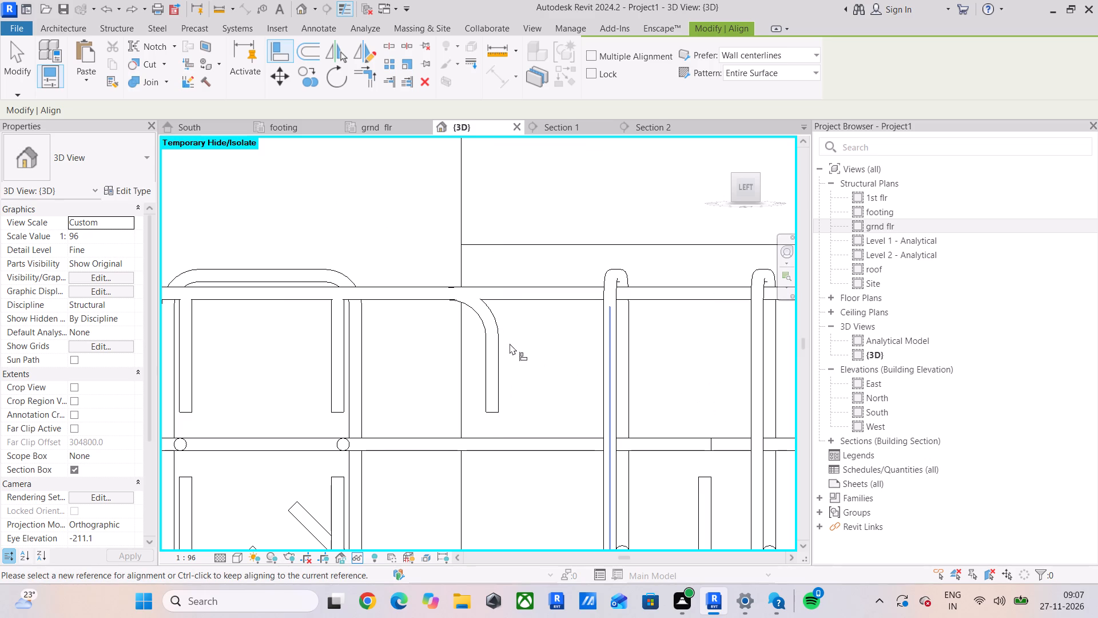
Align the grid 5 ends of both copied bottom hooked bars and both straight middle bars with the shortened top hooks.
{"action": "left_click", "coordinate": [499, 360]}
{"action": "left_click", "coordinate": [710, 439]}
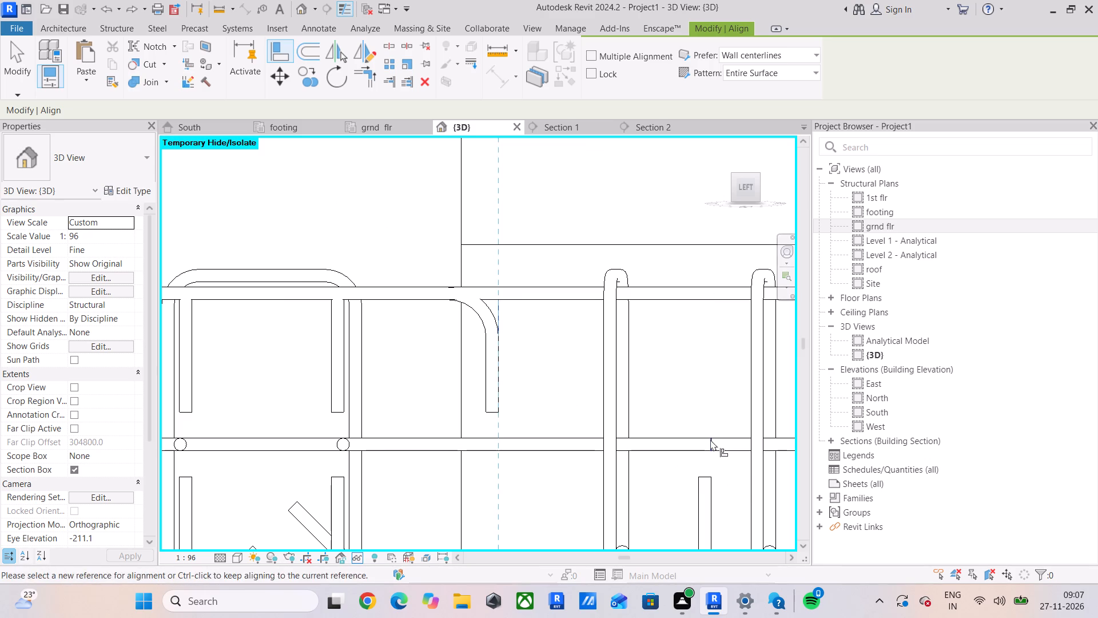
{"action": "left_click", "coordinate": [502, 365]}
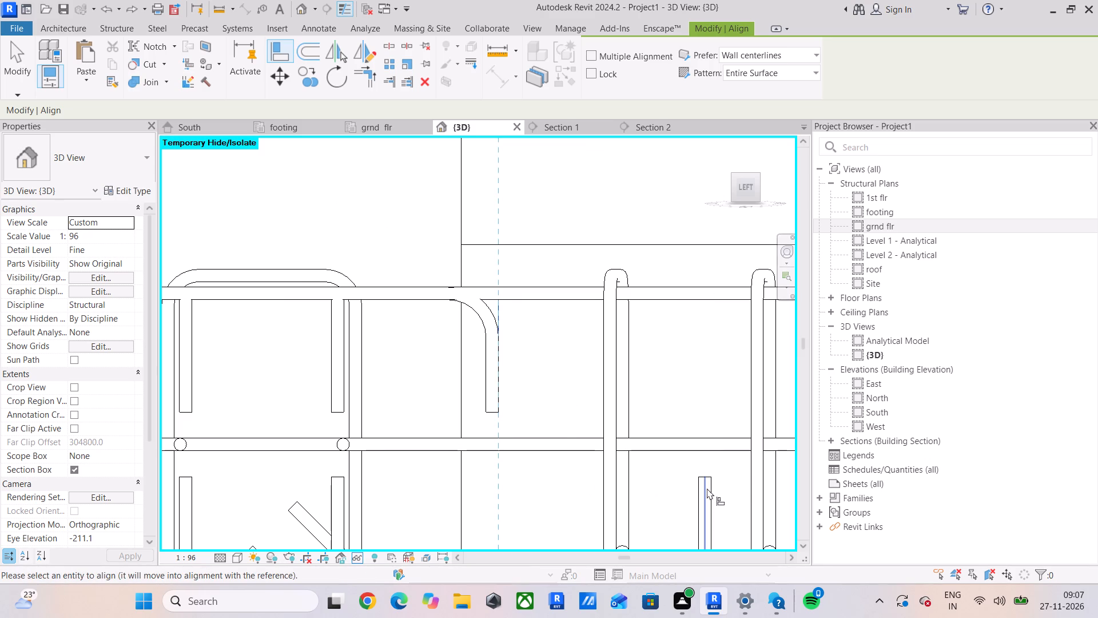
{"action": "left_click", "coordinate": [716, 496]}
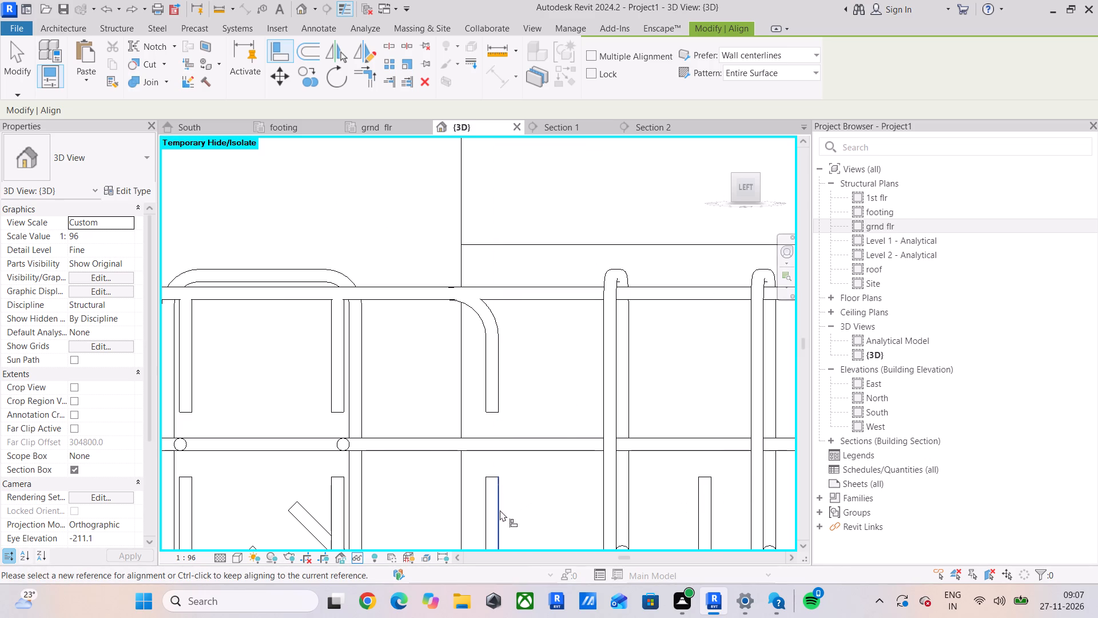
{"action": "left_click", "coordinate": [500, 510]}
{"action": "left_click", "coordinate": [715, 528]}
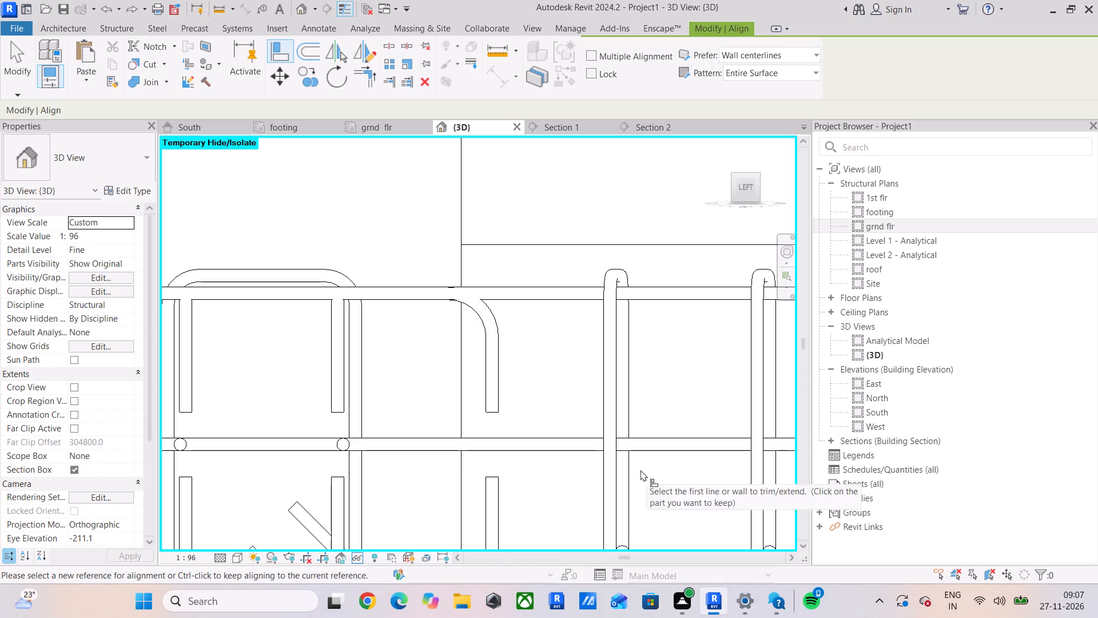
{"action": "middle_click_drag", "start_coordinate": [510, 475], "coordinate": [506, 507], "text": "shift"}
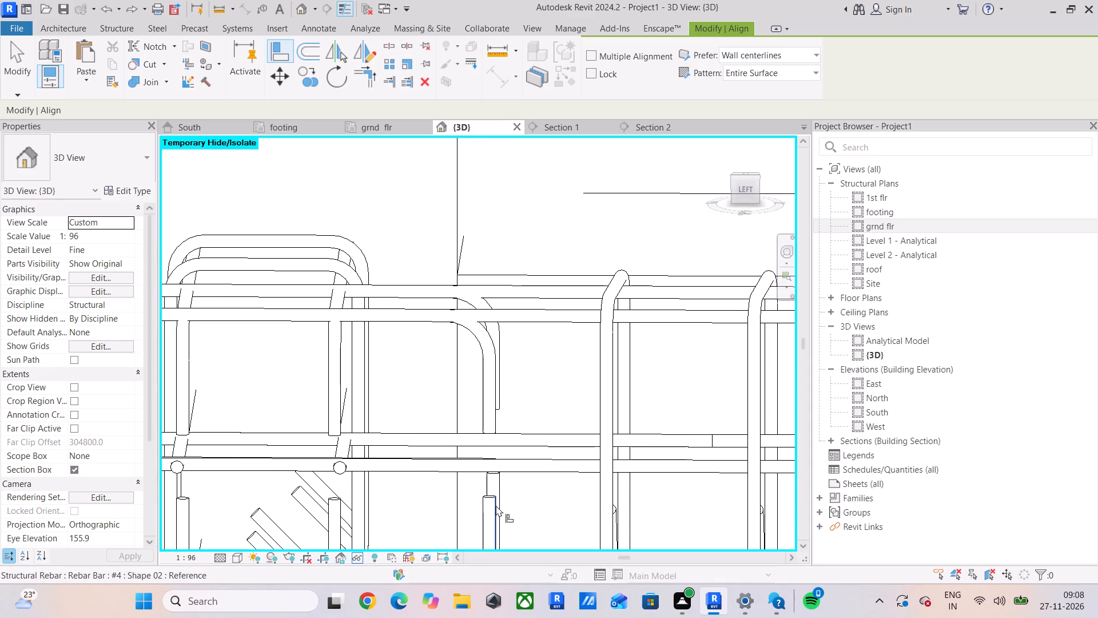
{"action": "left_click", "coordinate": [496, 505]}
{"action": "left_click", "coordinate": [713, 440]}
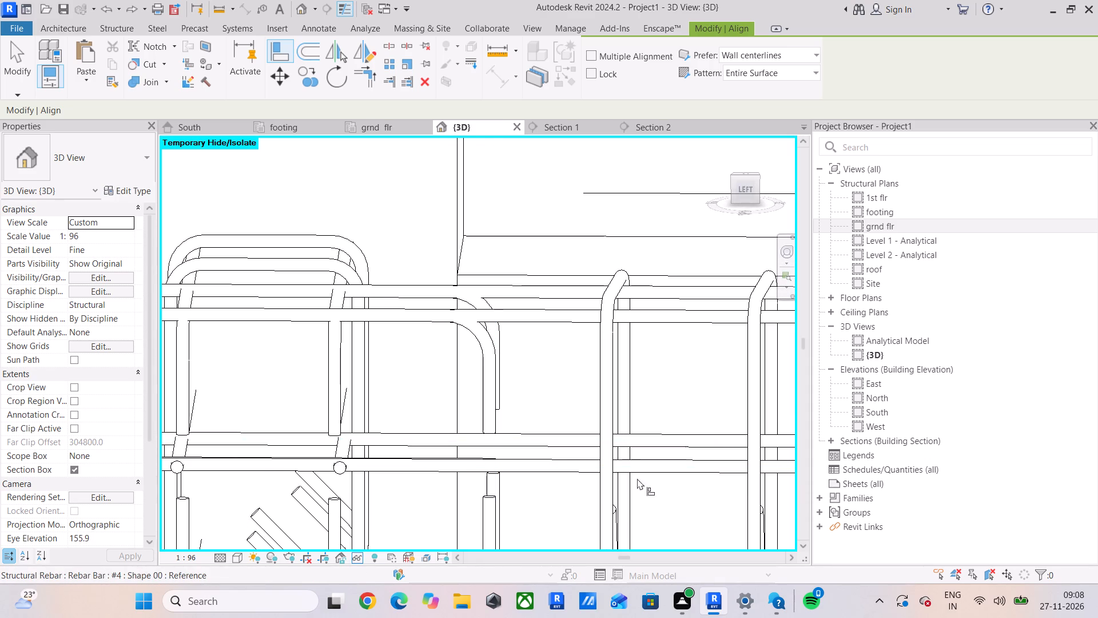
Examine the aligned bar ends at the grid 5 column in the straight Left view of the 3D model.
{"action": "key", "text": "Escape"}
{"action": "key", "text": "Escape"}
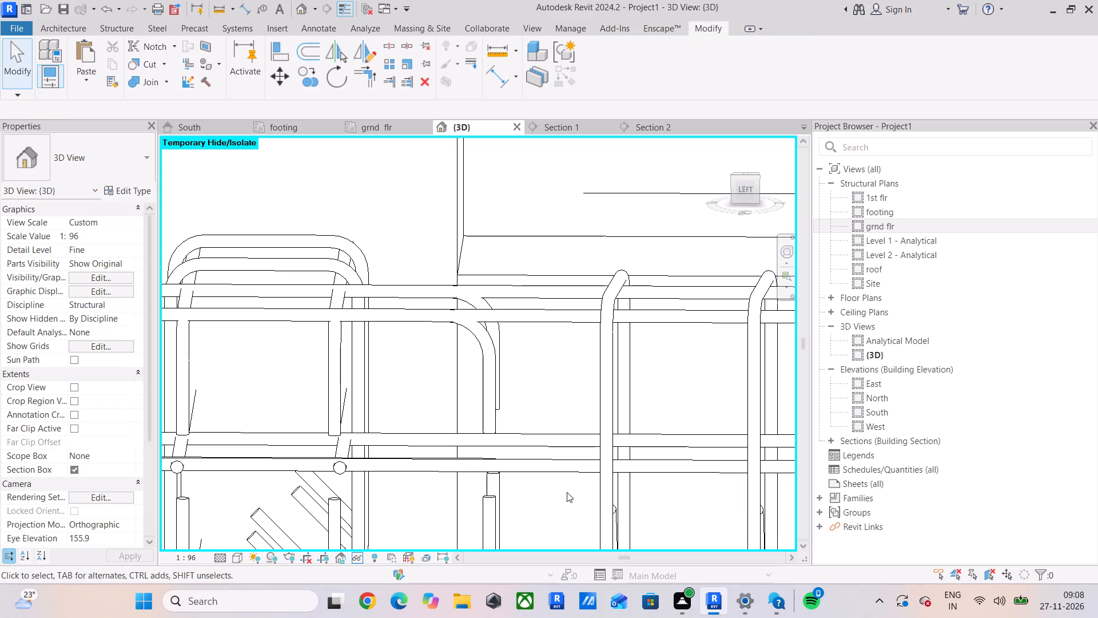
{"action": "key", "text": "Escape"}
{"action": "middle_click_drag", "start_coordinate": [563, 492], "coordinate": [571, 475], "text": "shift"}
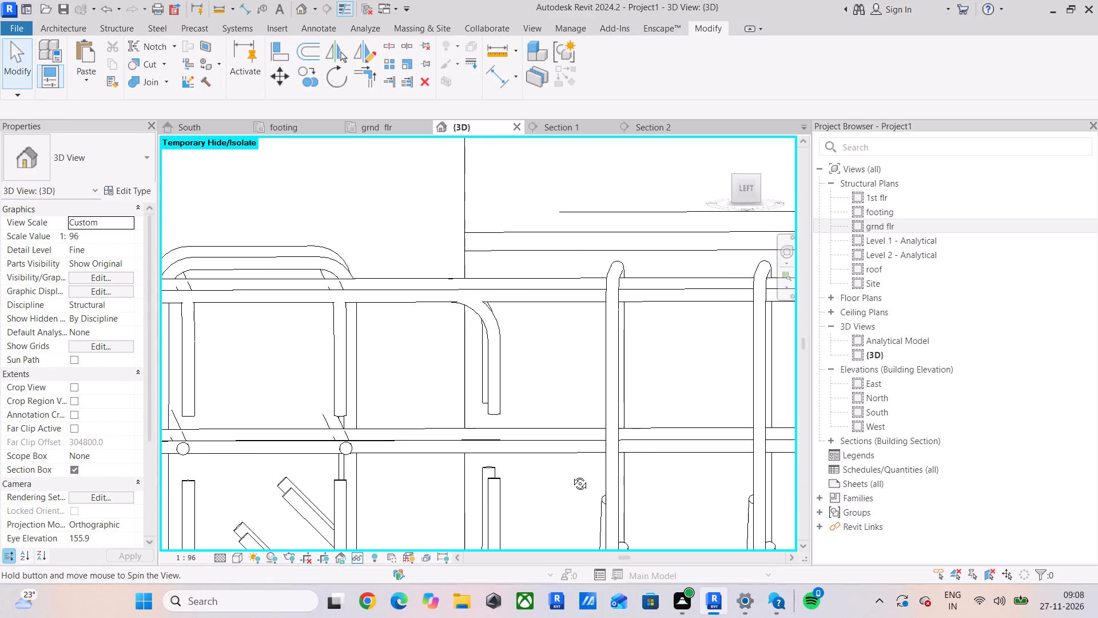
{"action": "middle_click_drag", "start_coordinate": [571, 475], "coordinate": [568, 475], "text": "shift"}
{"action": "left_click", "coordinate": [738, 190]}
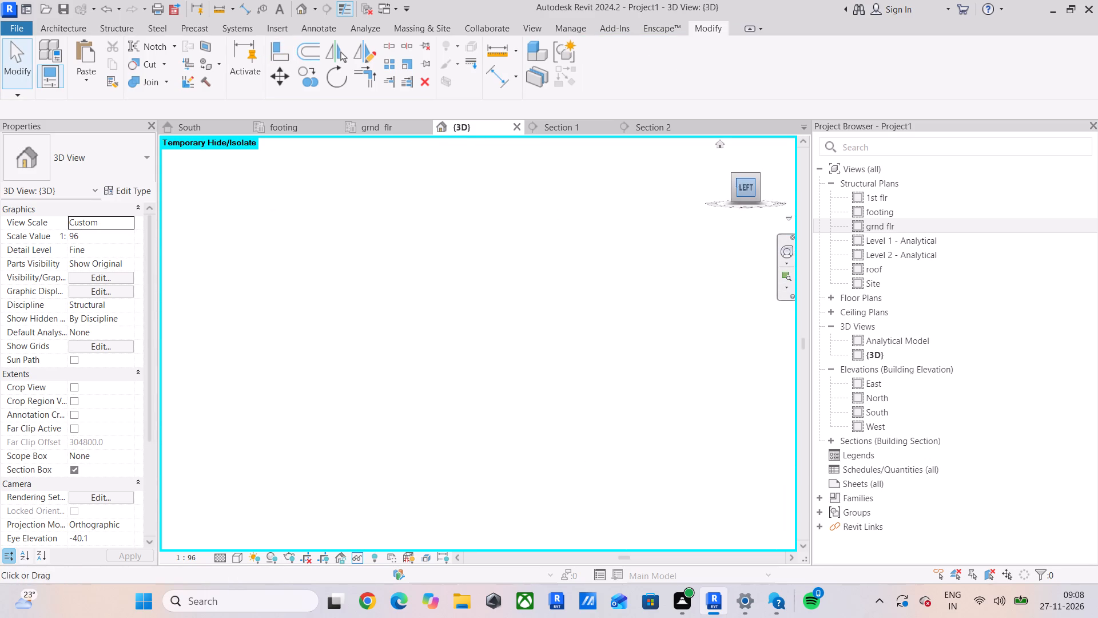
{"action": "scroll", "coordinate": [478, 360], "scroll_direction": "up", "scroll_amount": 13}
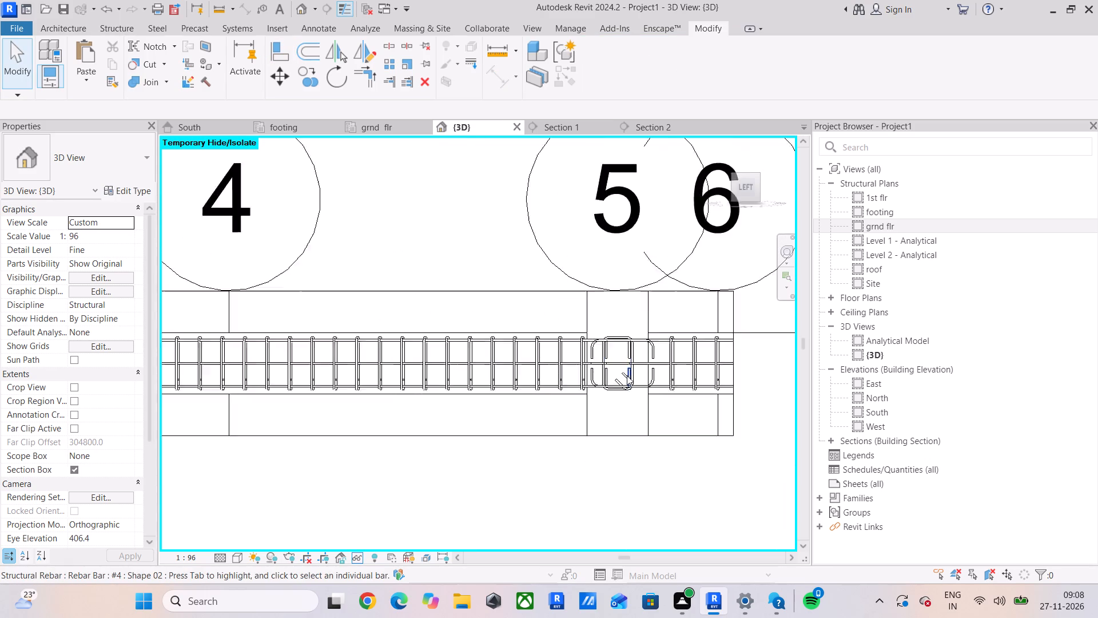
{"action": "scroll", "coordinate": [627, 375], "scroll_direction": "up", "scroll_amount": 2}
{"action": "scroll", "coordinate": [631, 374], "scroll_direction": "down", "scroll_amount": 5}
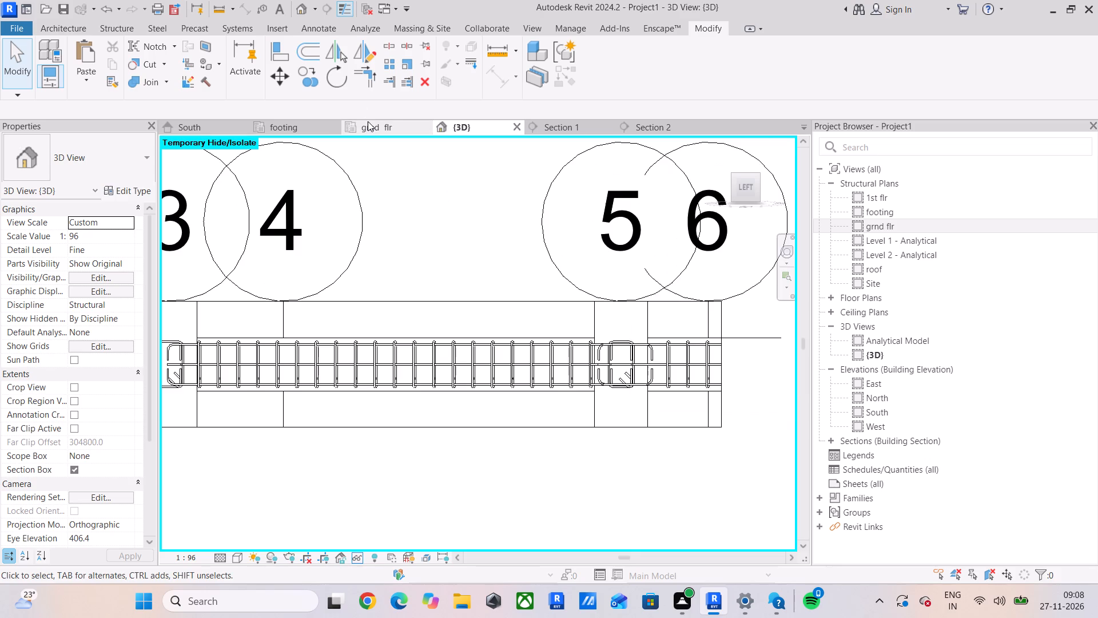
In the grnd flr plan, move the copied beam's six longitudinal bars, filtered to Structural Rebar, towards the grid 3 column's far face.
{"action": "left_click", "coordinate": [368, 121]}
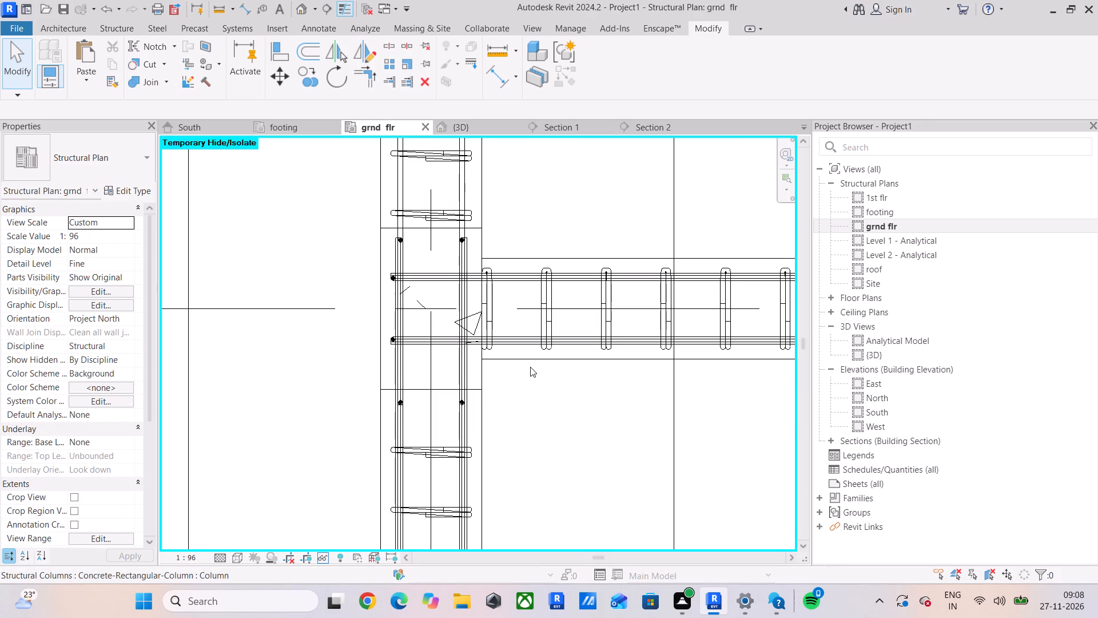
{"action": "middle_click_drag", "start_coordinate": [530, 369], "coordinate": [494, 396]}
{"action": "scroll", "coordinate": [423, 435], "scroll_direction": "up", "scroll_amount": 5}
{"action": "scroll", "coordinate": [423, 435], "scroll_direction": "down", "scroll_amount": 10}
{"action": "middle_click_drag", "start_coordinate": [453, 419], "coordinate": [464, 549]}
{"action": "scroll", "coordinate": [498, 217], "scroll_direction": "down", "scroll_amount": 4}
{"action": "middle_click_drag", "start_coordinate": [498, 219], "coordinate": [495, 313]}
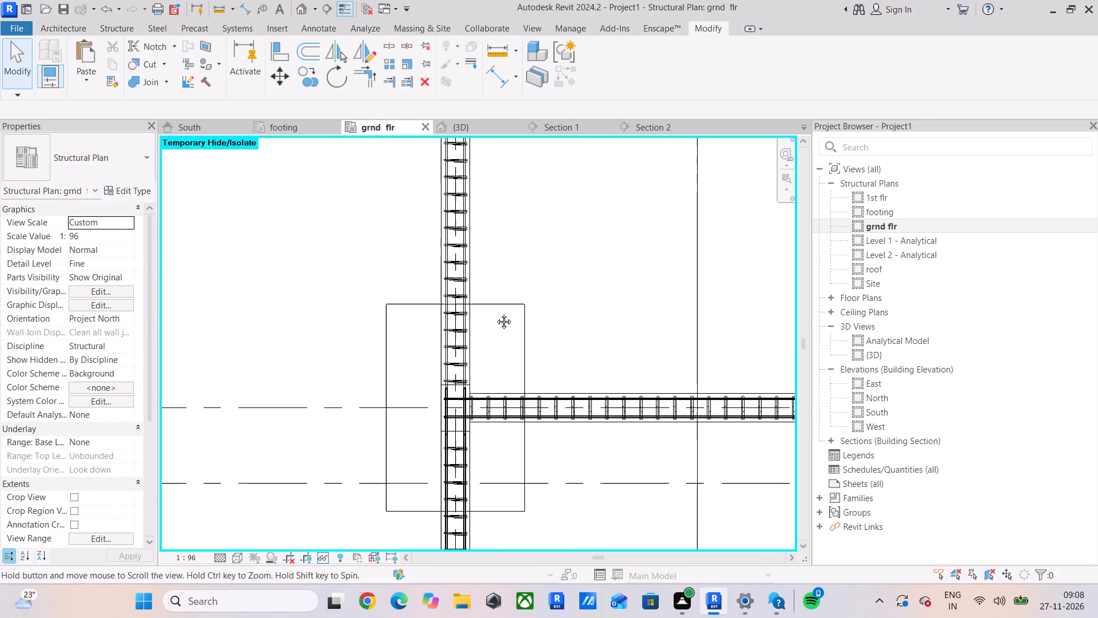
{"action": "middle_click_drag", "start_coordinate": [495, 313], "coordinate": [501, 435]}
{"action": "scroll", "coordinate": [482, 230], "scroll_direction": "up", "scroll_amount": 10}
{"action": "scroll", "coordinate": [435, 243], "scroll_direction": "down", "scroll_amount": 4}
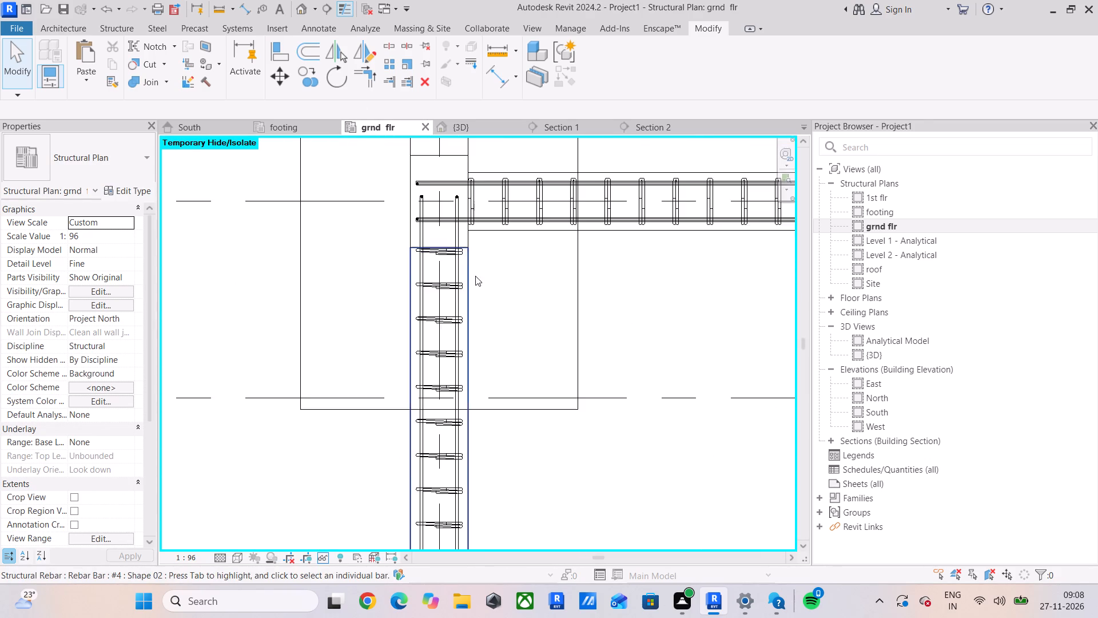
{"action": "scroll", "coordinate": [475, 276], "scroll_direction": "down", "scroll_amount": 5}
{"action": "scroll", "coordinate": [424, 201], "scroll_direction": "up", "scroll_amount": 10}
{"action": "middle_click_drag", "start_coordinate": [474, 254], "coordinate": [439, 336]}
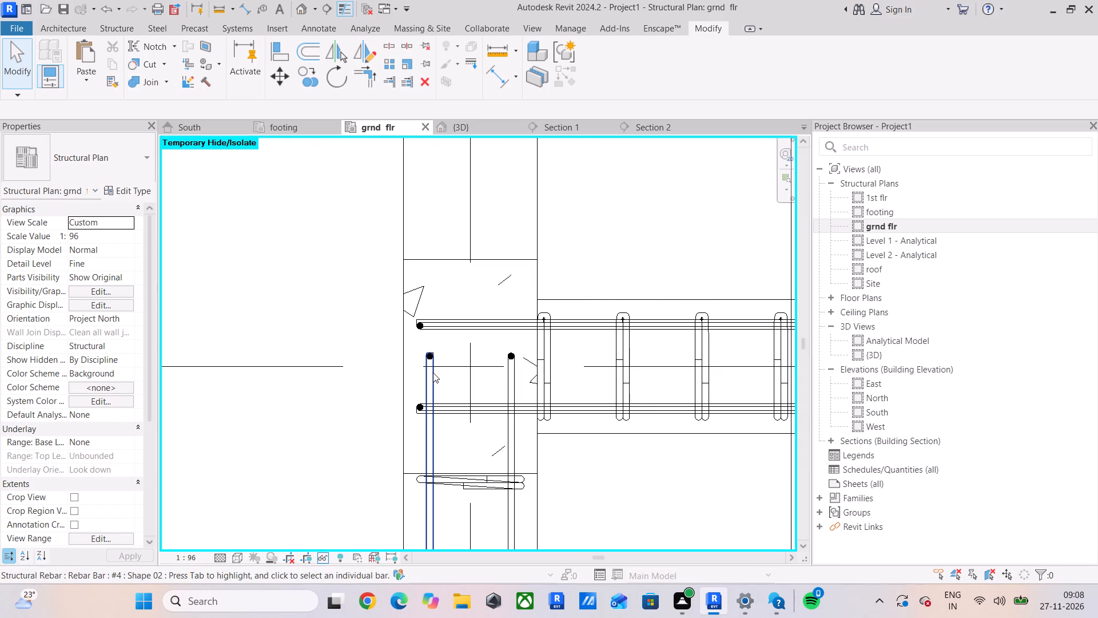
{"action": "left_click", "coordinate": [430, 381]}
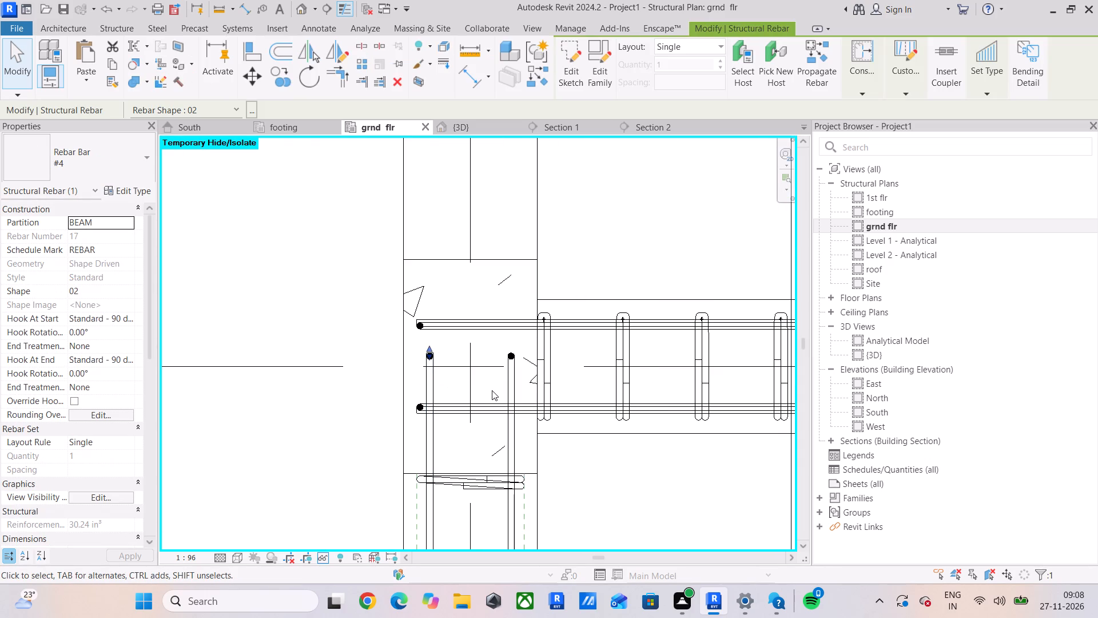
{"action": "scroll", "coordinate": [514, 392], "scroll_direction": "up", "scroll_amount": 2}
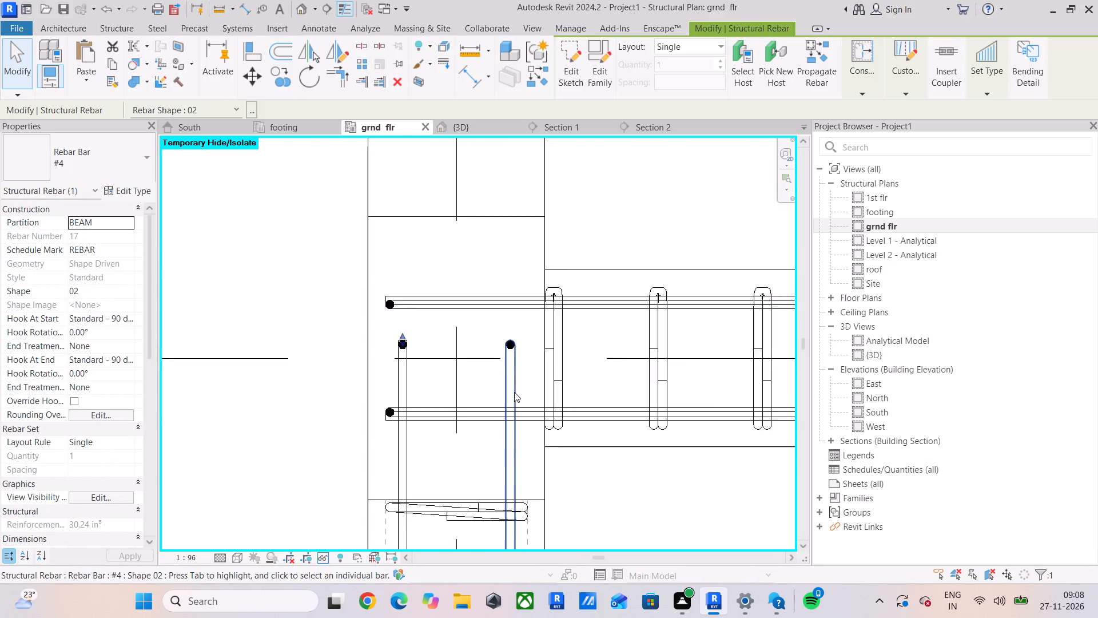
{"action": "scroll", "coordinate": [514, 392], "scroll_direction": "up", "scroll_amount": 2}
{"action": "left_click_drag", "start_coordinate": [526, 382], "coordinate": [330, 365]}
{"action": "left_click", "coordinate": [590, 62]}
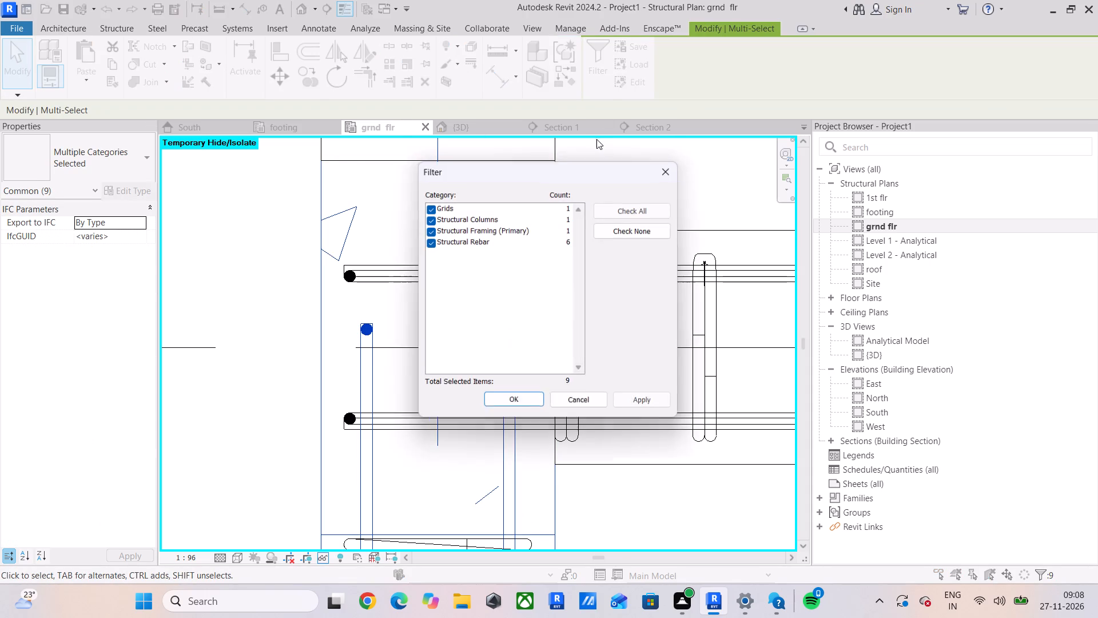
{"action": "left_click_drag", "start_coordinate": [654, 231], "coordinate": [637, 235]}
{"action": "left_click", "coordinate": [426, 242]}
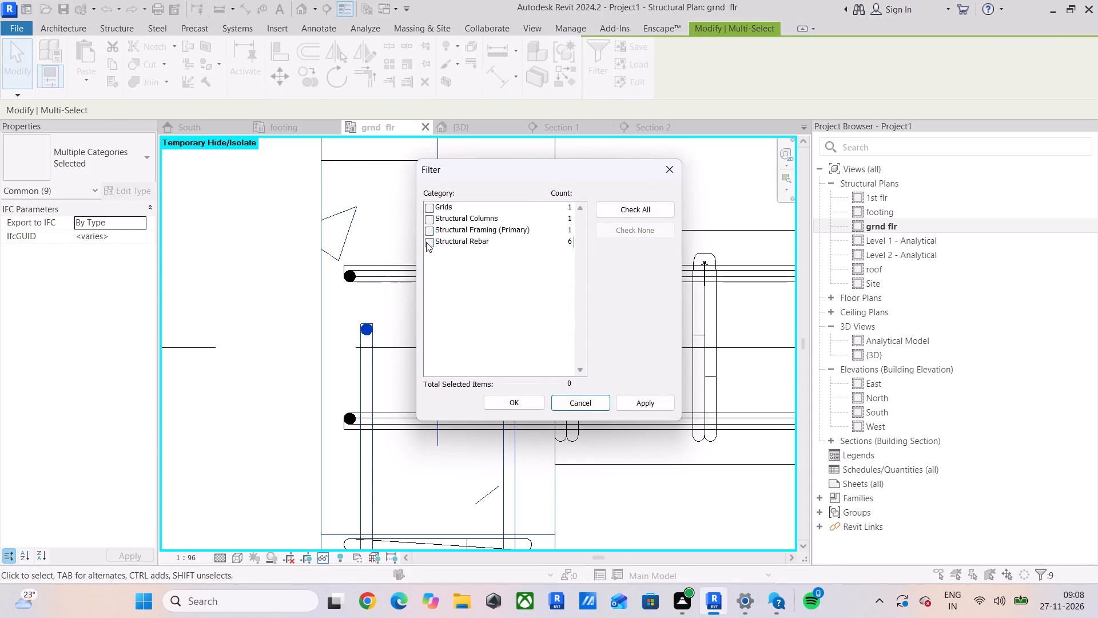
{"action": "left_click", "coordinate": [510, 402]}
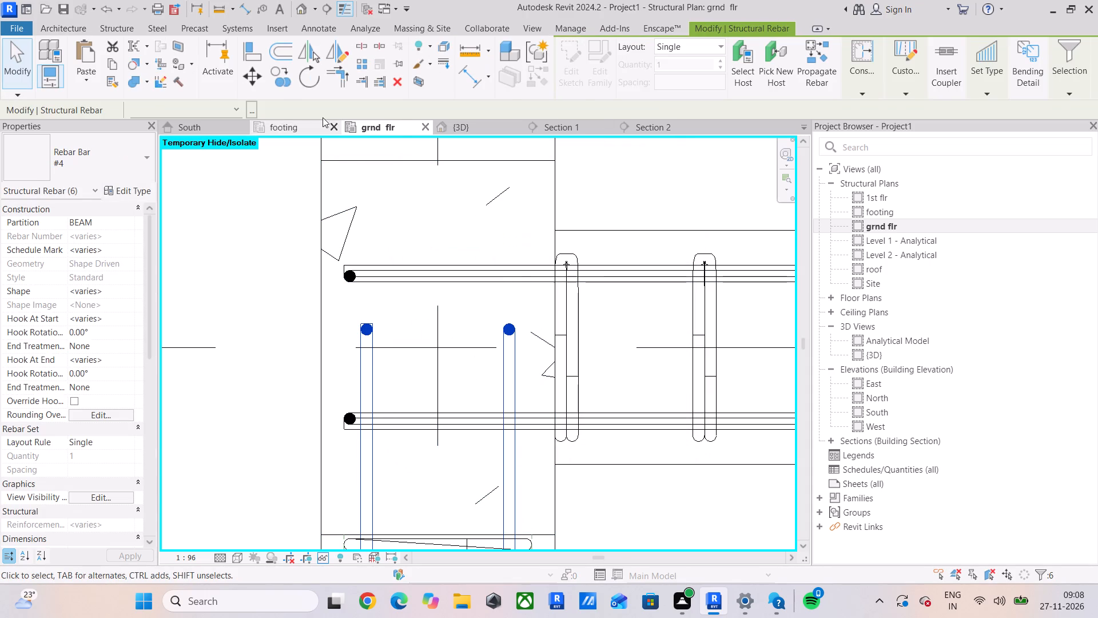
{"action": "left_click", "coordinate": [256, 80]}
{"action": "scroll", "coordinate": [379, 362], "scroll_direction": "up", "scroll_amount": 3}
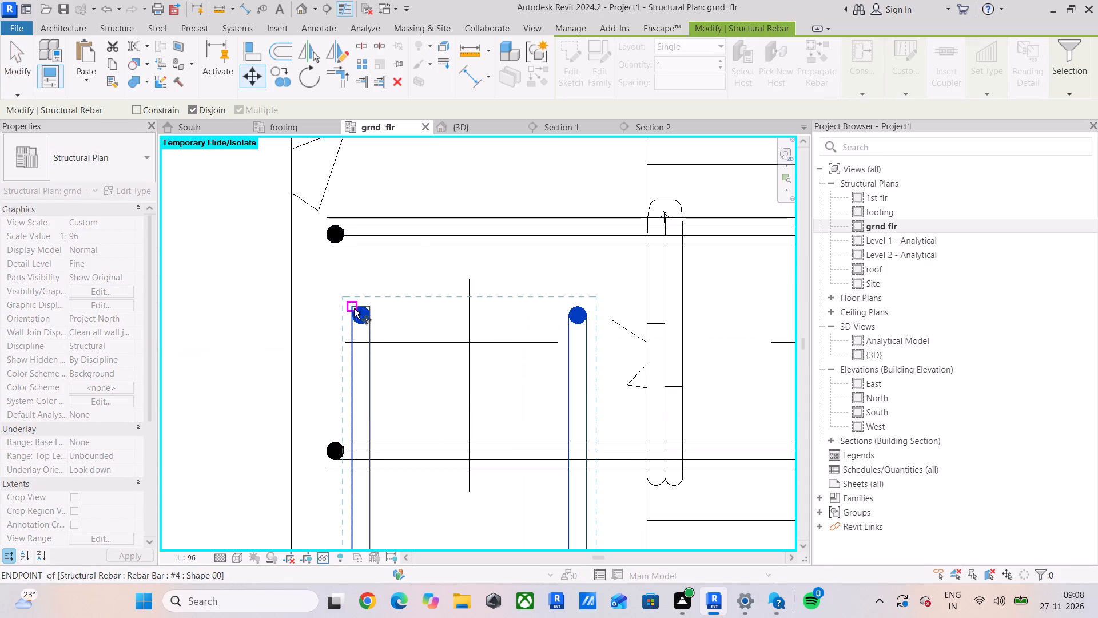
{"action": "left_click", "coordinate": [353, 308]}
{"action": "middle_click_drag", "start_coordinate": [353, 237], "coordinate": [366, 489]}
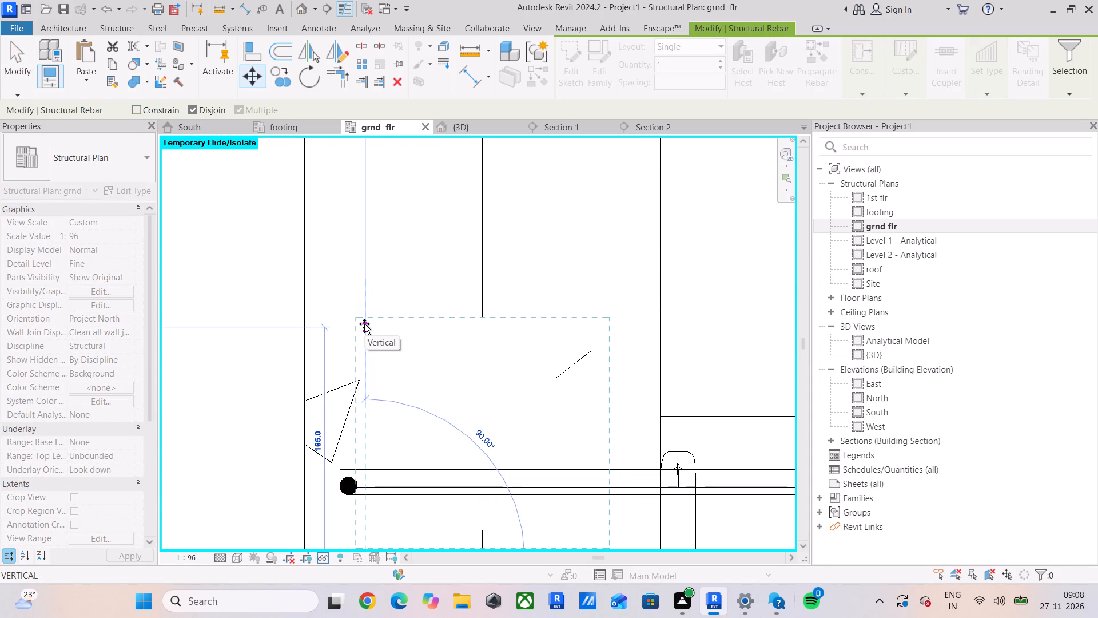
{"action": "left_click", "coordinate": [365, 336]}
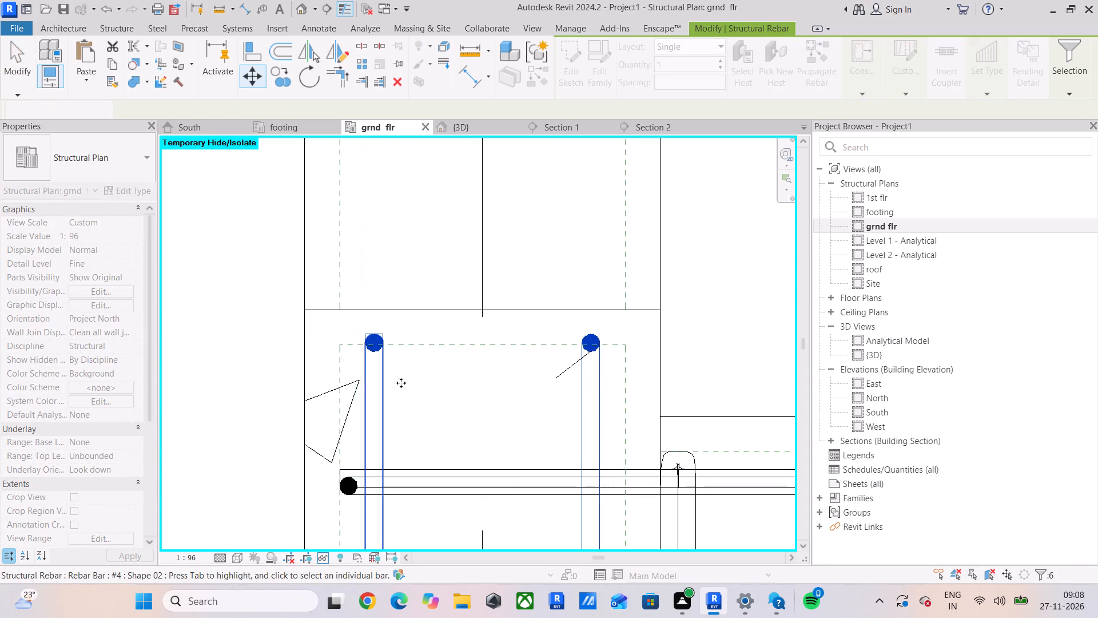
Move the same six bars back towards grid 6 so their ends sit just inside the grid 5 column's face.
{"action": "scroll", "coordinate": [416, 407], "scroll_direction": "down", "scroll_amount": 11}
{"action": "middle_click_drag", "start_coordinate": [425, 416], "coordinate": [488, 272]}
{"action": "scroll", "coordinate": [503, 299], "scroll_direction": "down", "scroll_amount": 6}
{"action": "middle_click_drag", "start_coordinate": [535, 377], "coordinate": [536, 376]}
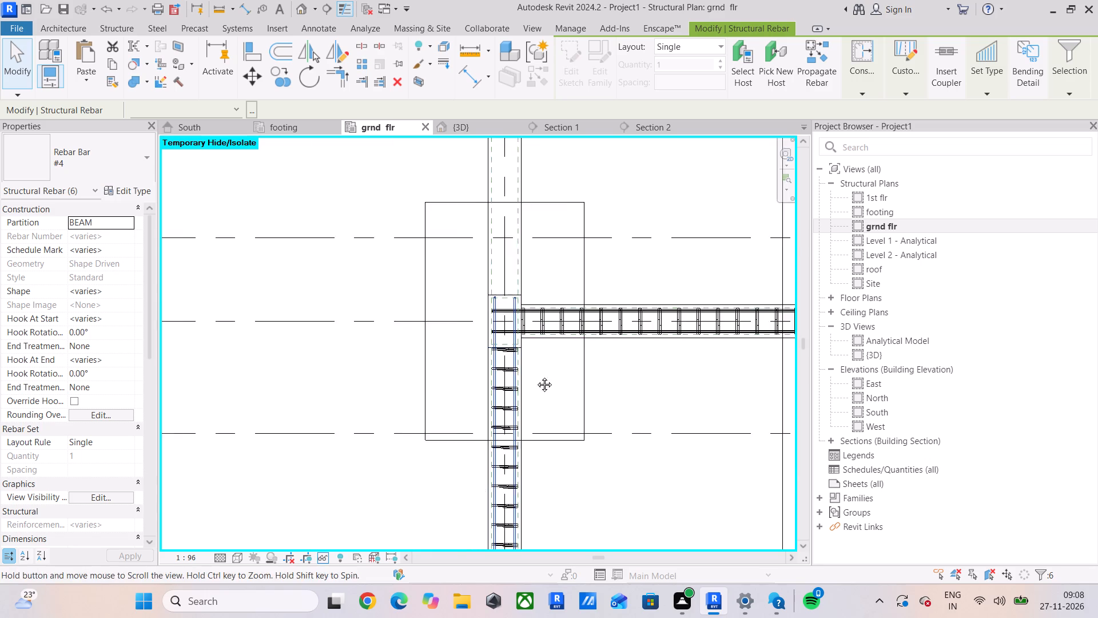
{"action": "middle_click_drag", "start_coordinate": [536, 376], "coordinate": [546, 163]}
{"action": "scroll", "coordinate": [547, 404], "scroll_direction": "down", "scroll_amount": 4}
{"action": "middle_click_drag", "start_coordinate": [547, 405], "coordinate": [547, 280]}
{"action": "scroll", "coordinate": [563, 387], "scroll_direction": "up", "scroll_amount": 5}
{"action": "scroll", "coordinate": [485, 346], "scroll_direction": "up", "scroll_amount": 6}
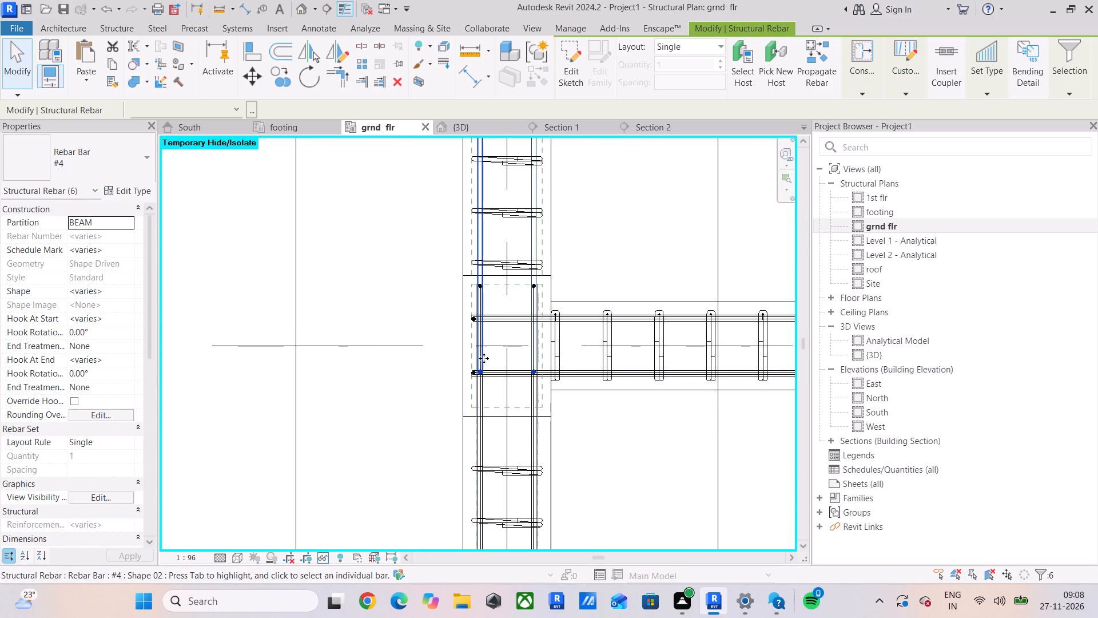
{"action": "scroll", "coordinate": [484, 387], "scroll_direction": "up", "scroll_amount": 5}
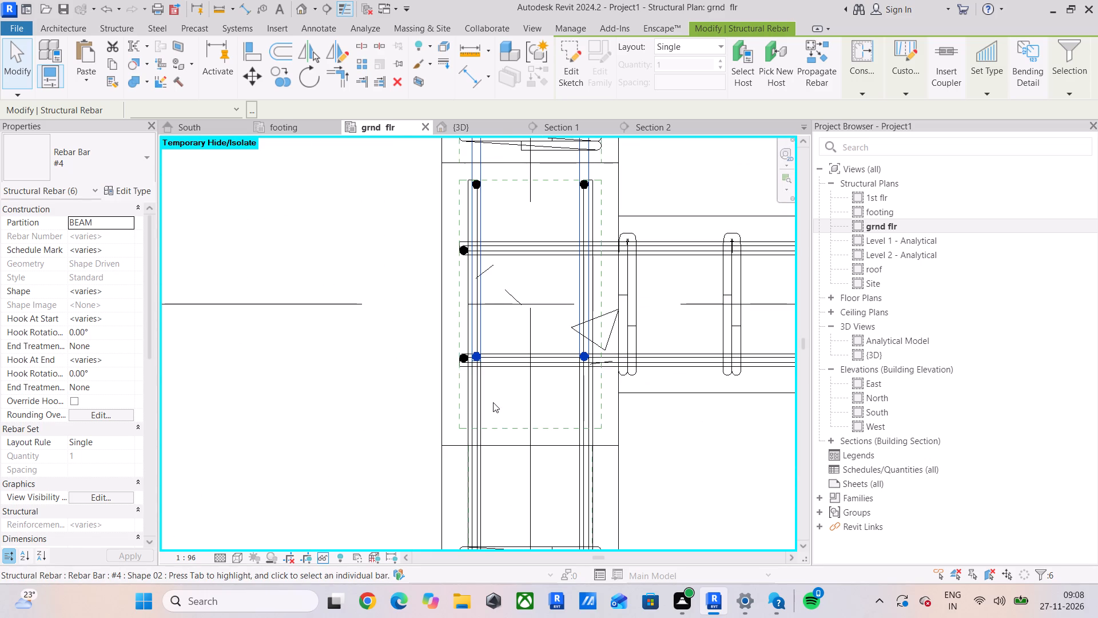
{"action": "left_click", "coordinate": [255, 80]}
{"action": "scroll", "coordinate": [453, 348], "scroll_direction": "up", "scroll_amount": 4}
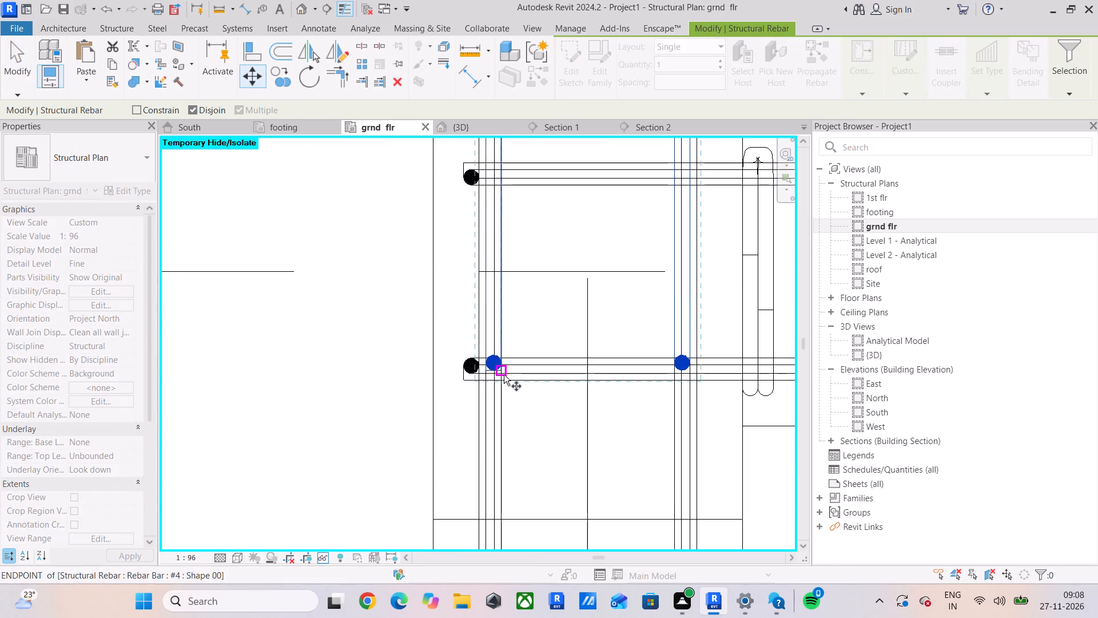
{"action": "scroll", "coordinate": [504, 375], "scroll_direction": "up", "scroll_amount": 9}
{"action": "left_click", "coordinate": [469, 367]}
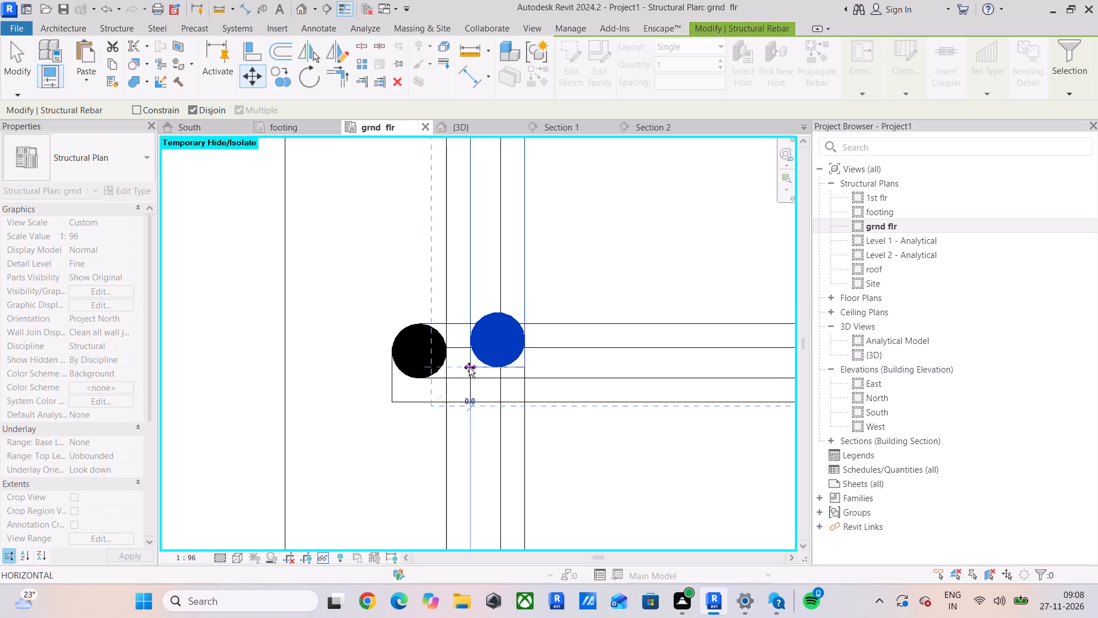
{"action": "scroll", "coordinate": [464, 427], "scroll_direction": "down", "scroll_amount": 5}
{"action": "middle_click_drag", "start_coordinate": [465, 429], "coordinate": [474, 185]}
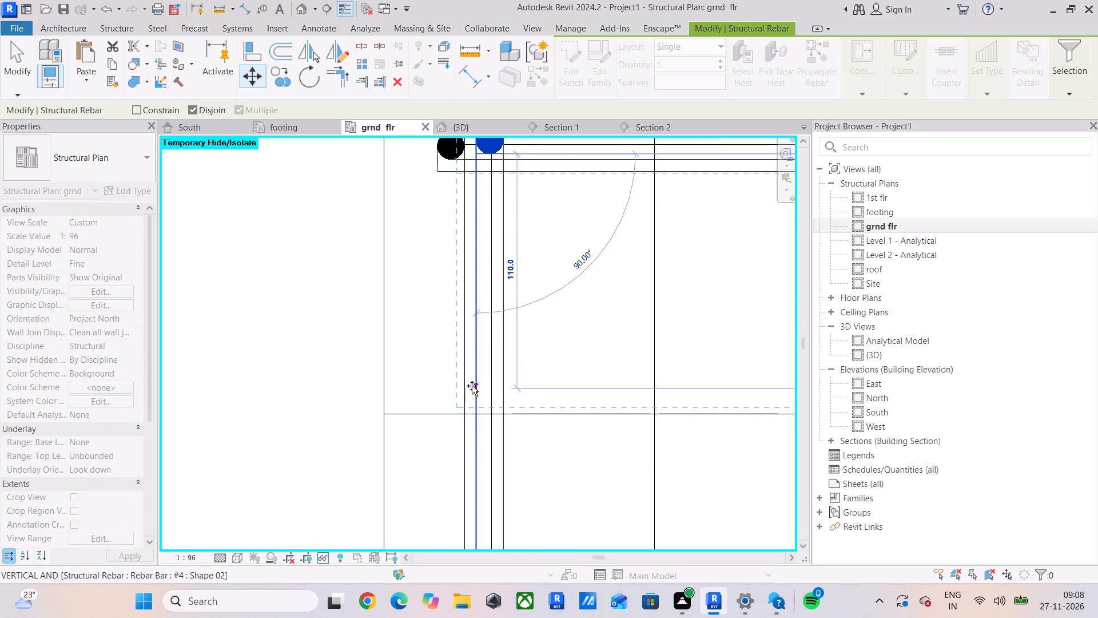
{"action": "left_click", "coordinate": [472, 381]}
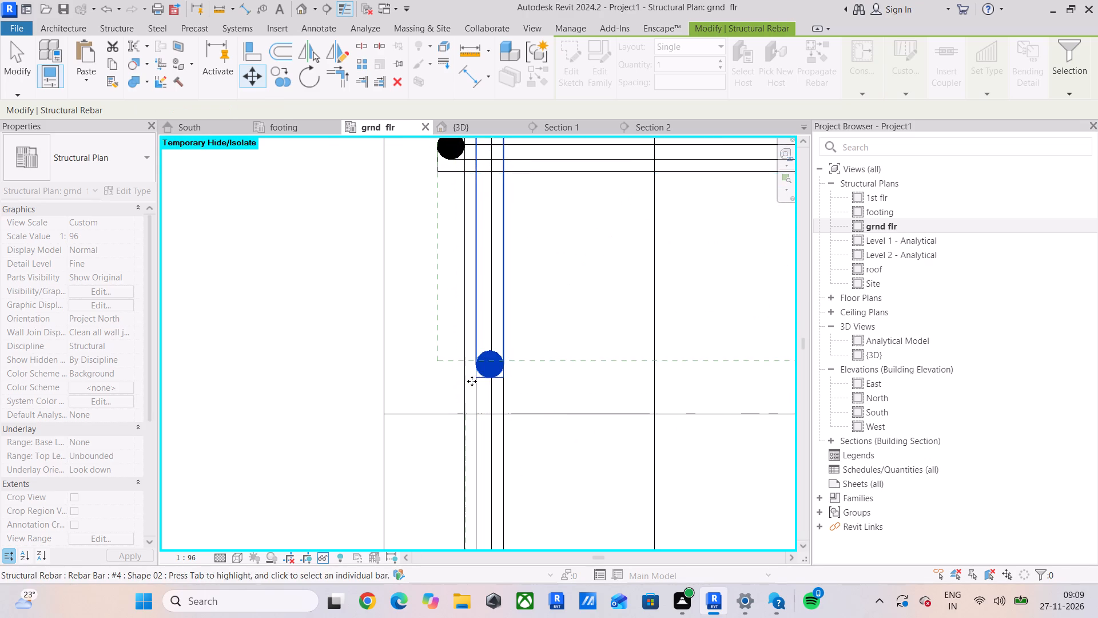
Extend one top hooked bar at the grid 3 column so its hook lies just inside the column's far face.
{"action": "scroll", "coordinate": [472, 381], "scroll_direction": "down", "scroll_amount": 5}
{"action": "scroll", "coordinate": [515, 349], "scroll_direction": "down", "scroll_amount": 9}
{"action": "middle_click_drag", "start_coordinate": [566, 326], "coordinate": [566, 370]}
{"action": "middle_click_drag", "start_coordinate": [544, 299], "coordinate": [544, 346]}
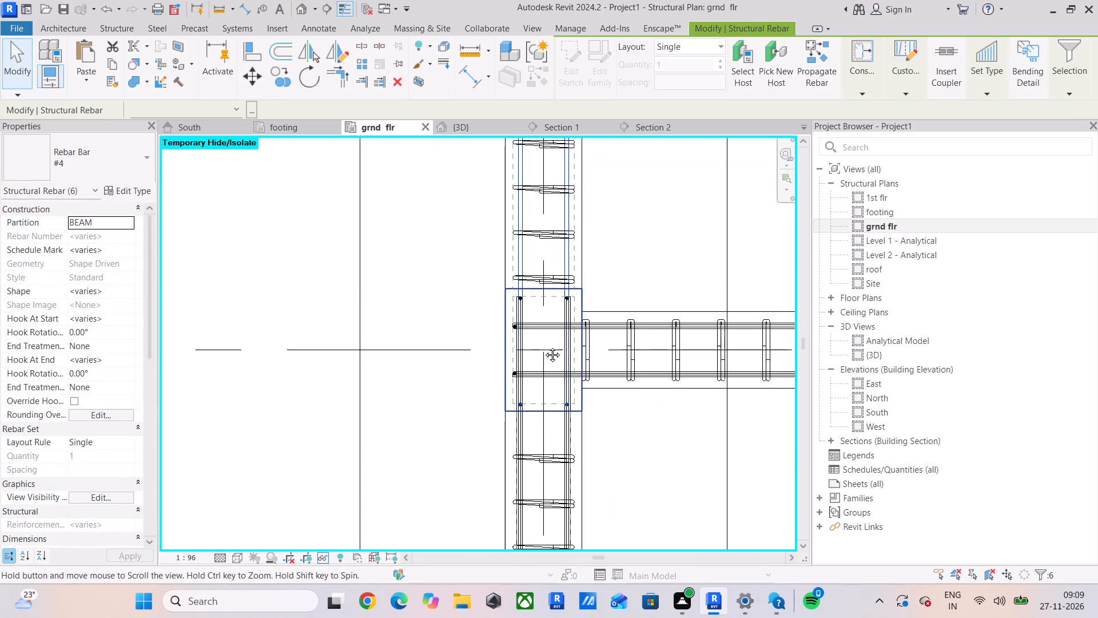
{"action": "middle_click_drag", "start_coordinate": [544, 346], "coordinate": [544, 365]}
{"action": "scroll", "coordinate": [524, 365], "scroll_direction": "up", "scroll_amount": 5}
{"action": "scroll", "coordinate": [524, 362], "scroll_direction": "down", "scroll_amount": 6}
{"action": "middle_click_drag", "start_coordinate": [540, 324], "coordinate": [549, 544]}
{"action": "middle_click_drag", "start_coordinate": [534, 309], "coordinate": [559, 565]}
{"action": "scroll", "coordinate": [622, 310], "scroll_direction": "down", "scroll_amount": 3}
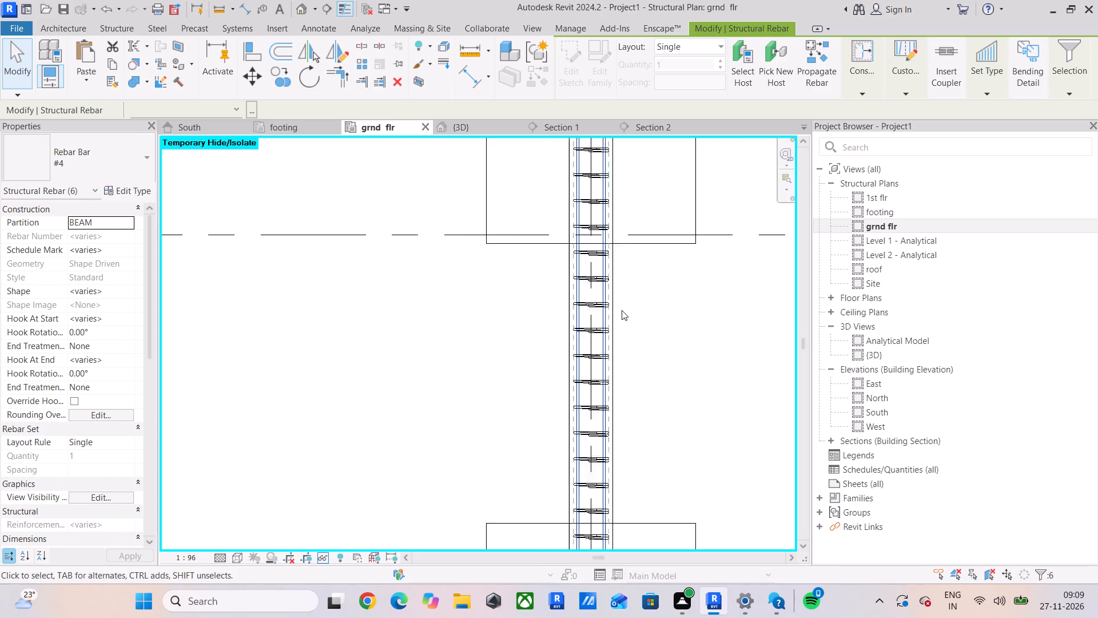
{"action": "scroll", "coordinate": [622, 310], "scroll_direction": "down", "scroll_amount": 1}
{"action": "middle_click_drag", "start_coordinate": [622, 310], "coordinate": [604, 617]}
{"action": "scroll", "coordinate": [595, 415], "scroll_direction": "up", "scroll_amount": 17}
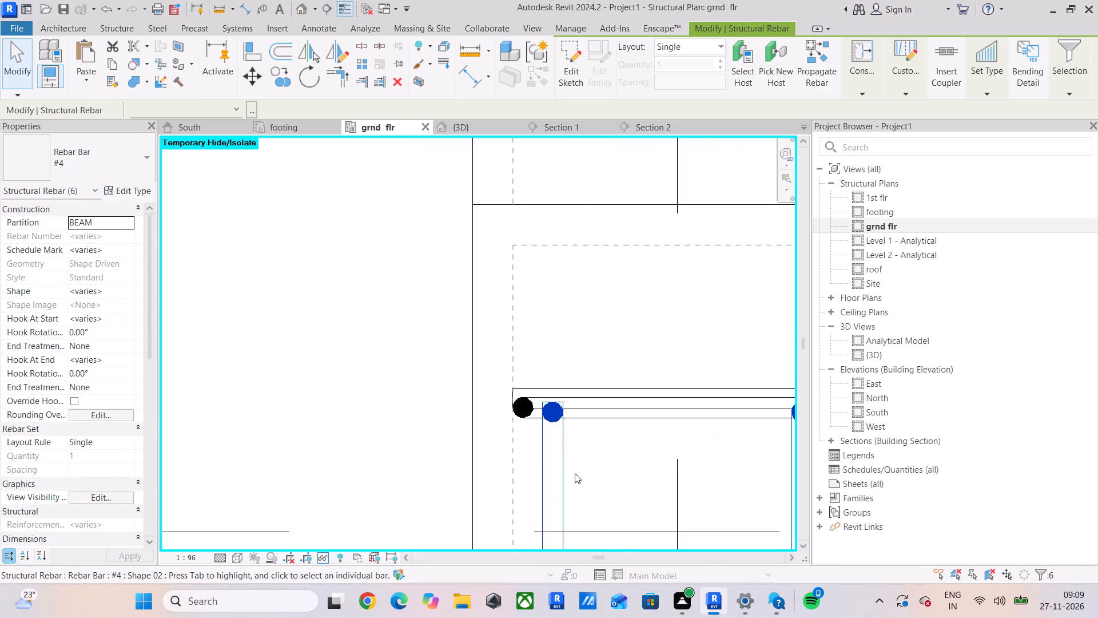
{"action": "scroll", "coordinate": [571, 458], "scroll_direction": "up", "scroll_amount": 3}
{"action": "key", "text": "Escape"}
{"action": "left_click", "coordinate": [560, 438]}
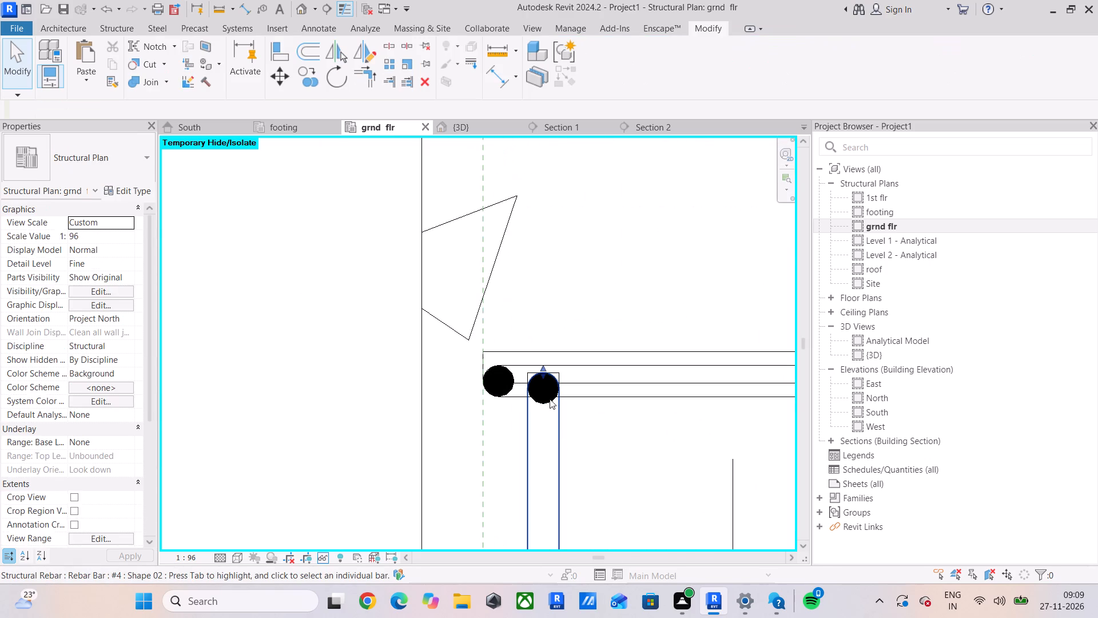
{"action": "left_click_drag", "start_coordinate": [541, 370], "coordinate": [535, 224]}
{"action": "scroll", "coordinate": [535, 224], "scroll_direction": "down", "scroll_amount": 4}
{"action": "middle_click_drag", "start_coordinate": [542, 243], "coordinate": [522, 346]}
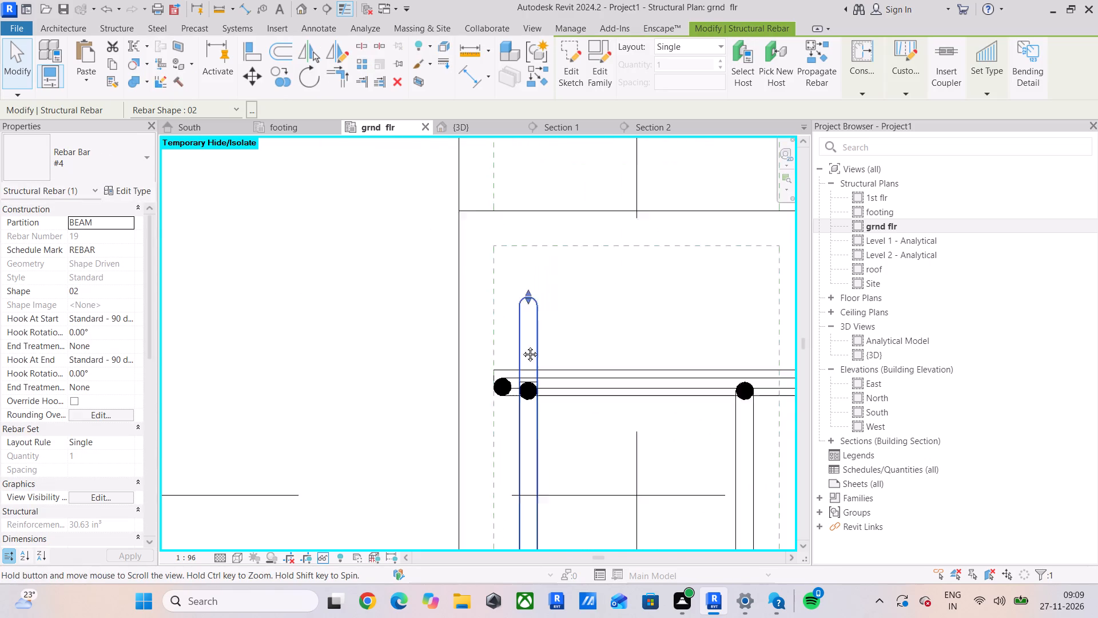
{"action": "middle_click_drag", "start_coordinate": [522, 346], "coordinate": [515, 403]}
{"action": "left_click_drag", "start_coordinate": [512, 382], "coordinate": [513, 338]}
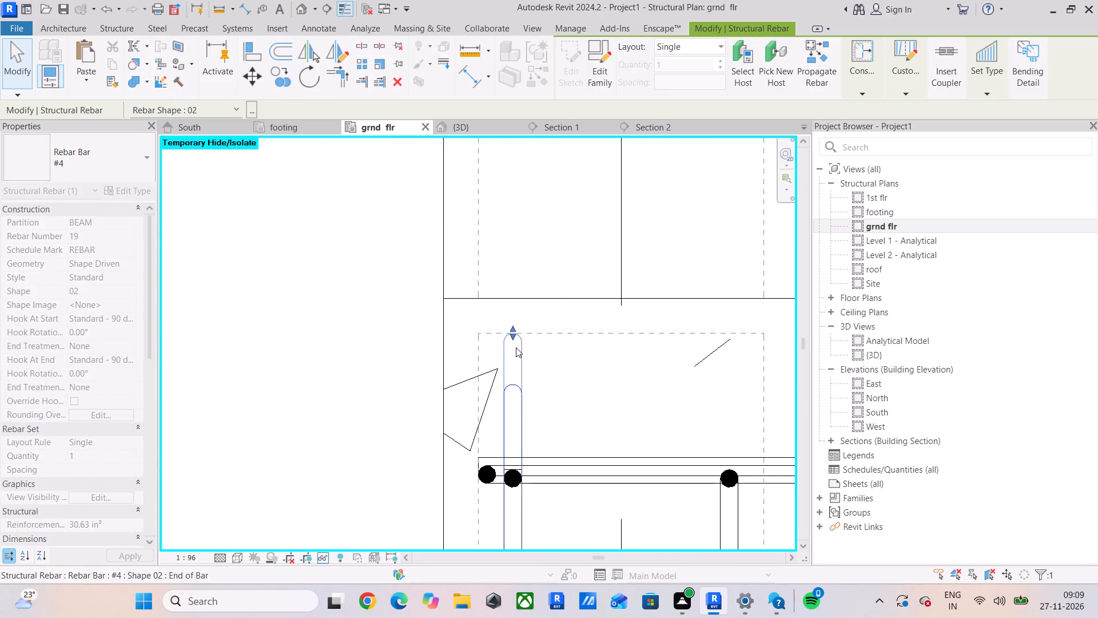
In the straight Left 3D view boxed around the selected bar, extend the other top hooked bar to match its end at the grid 3 column.
{"action": "left_click", "coordinate": [417, 83]}
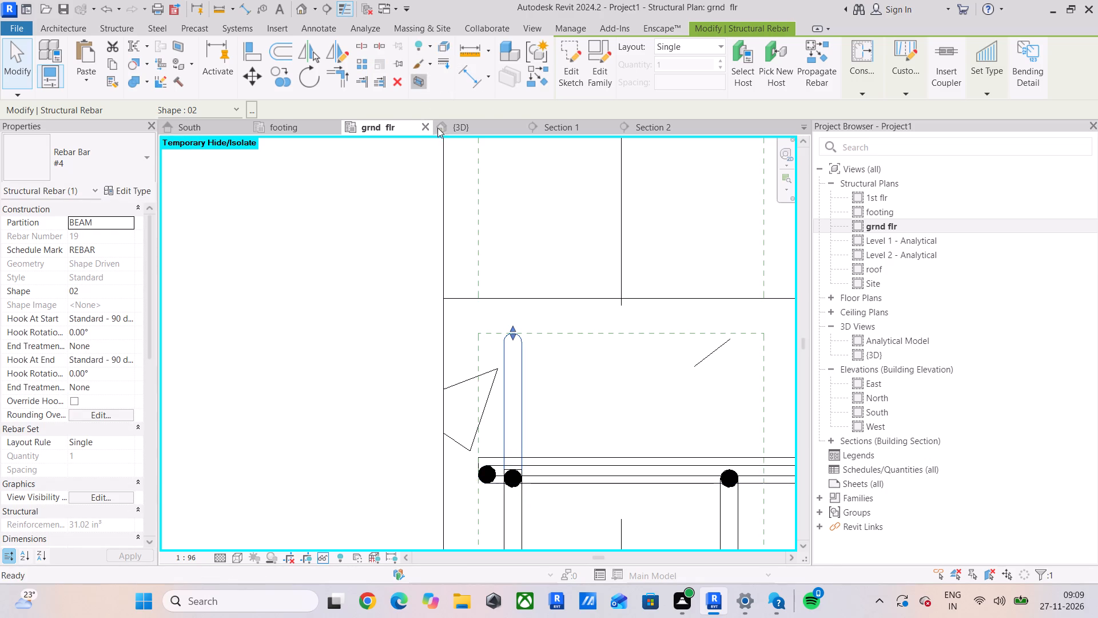
{"action": "left_click", "coordinate": [741, 185]}
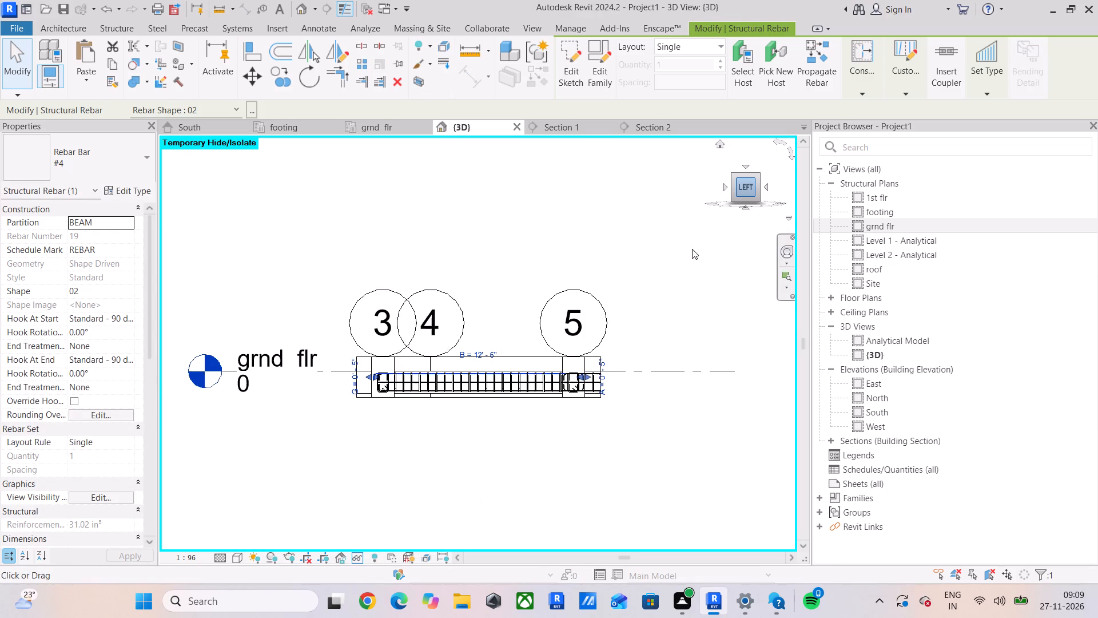
{"action": "middle_click_drag", "start_coordinate": [293, 352], "coordinate": [424, 343]}
{"action": "scroll", "coordinate": [384, 350], "scroll_direction": "up", "scroll_amount": 5}
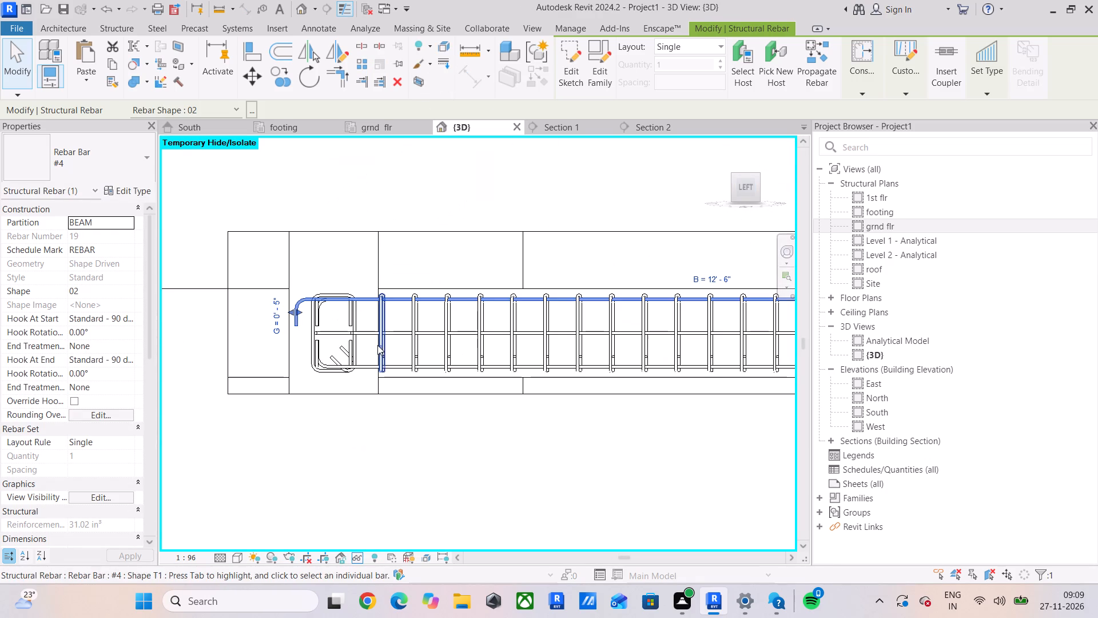
{"action": "scroll", "coordinate": [324, 336], "scroll_direction": "up", "scroll_amount": 9}
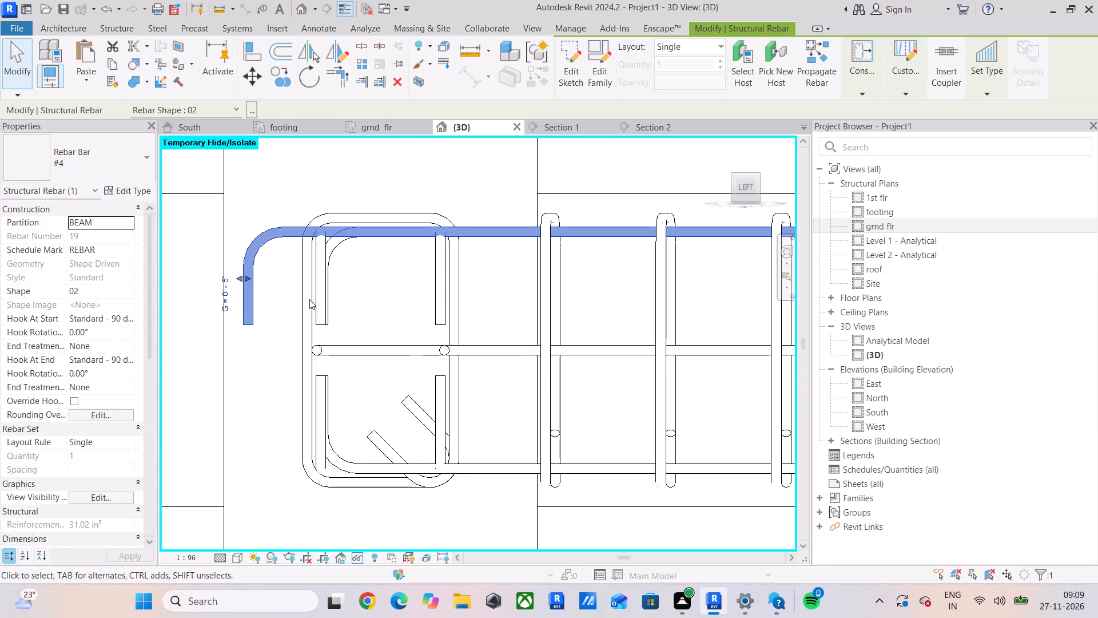
{"action": "left_click", "coordinate": [339, 250]}
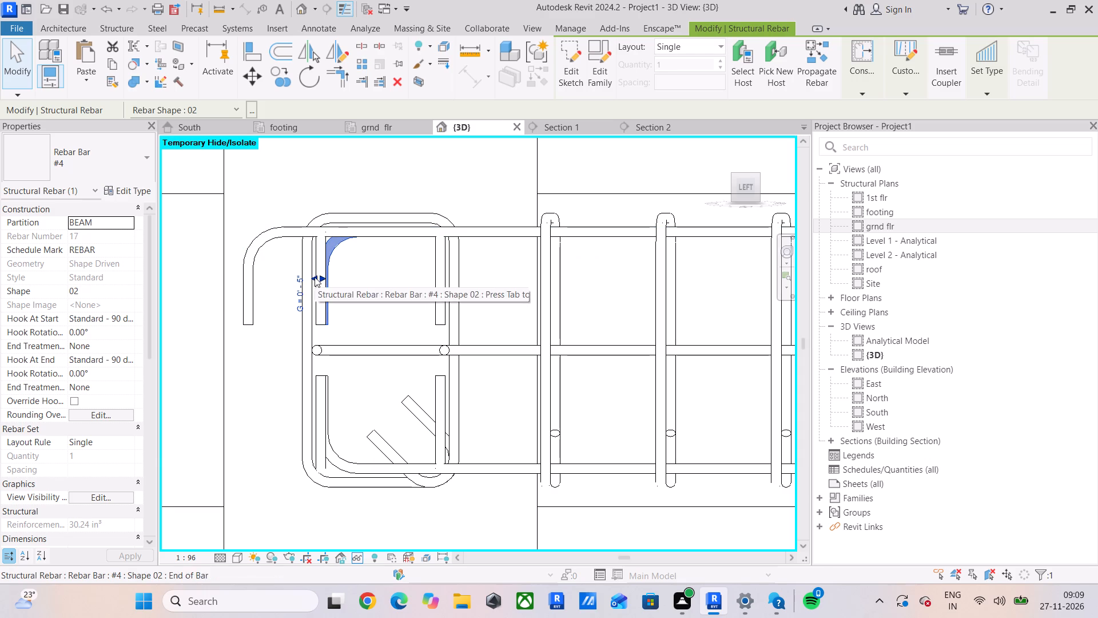
{"action": "left_click_drag", "start_coordinate": [315, 276], "coordinate": [241, 287]}
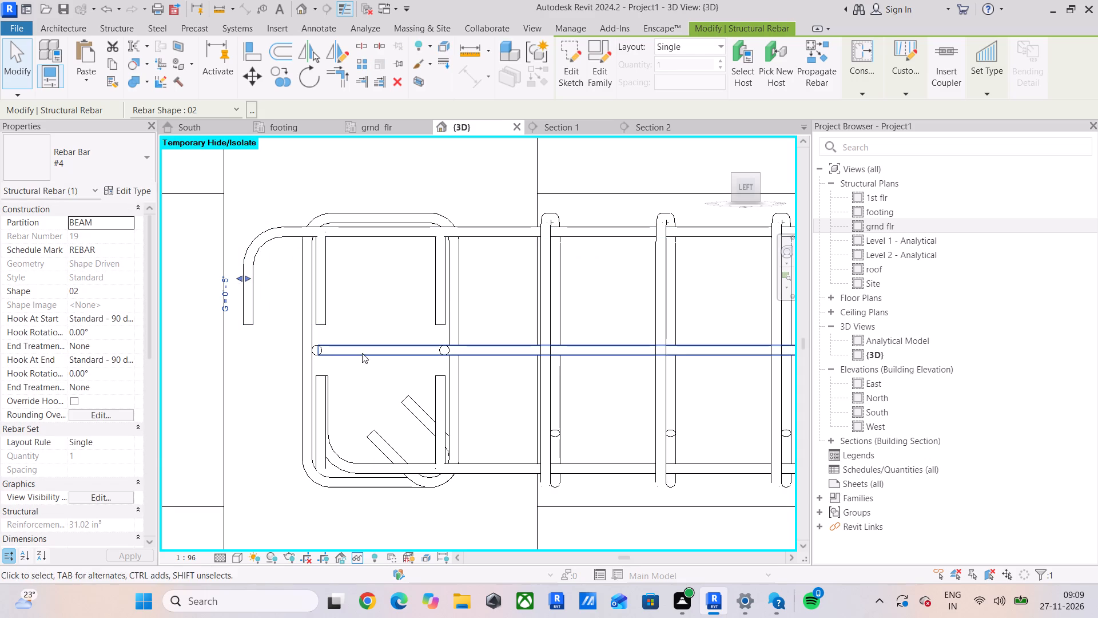
Extend one middle straight bar and both bottom hooked bars to the top bars' end line inside the grid 3 column.
{"action": "left_click", "coordinate": [362, 353]}
{"action": "left_click_drag", "start_coordinate": [313, 347], "coordinate": [240, 352]}
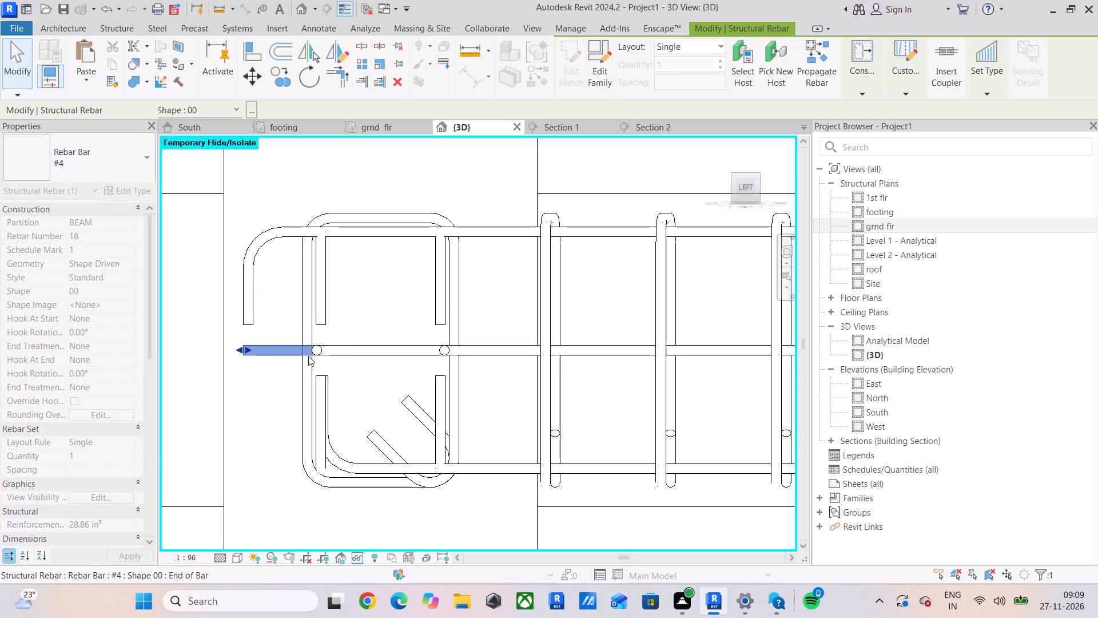
{"action": "left_click", "coordinate": [334, 449]}
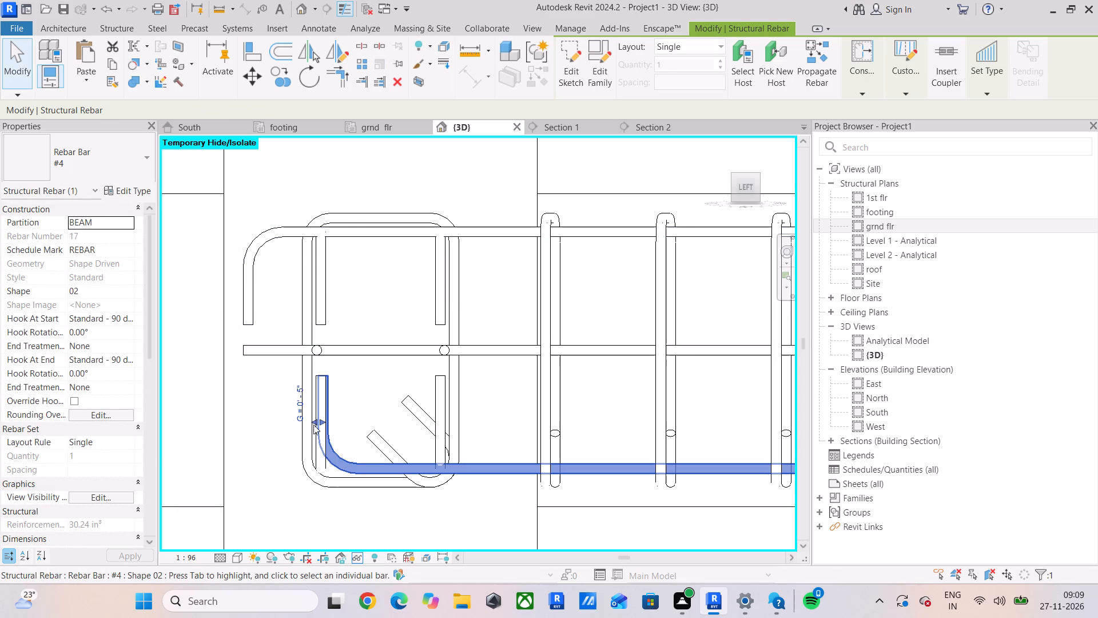
{"action": "left_click_drag", "start_coordinate": [313, 421], "coordinate": [246, 418]}
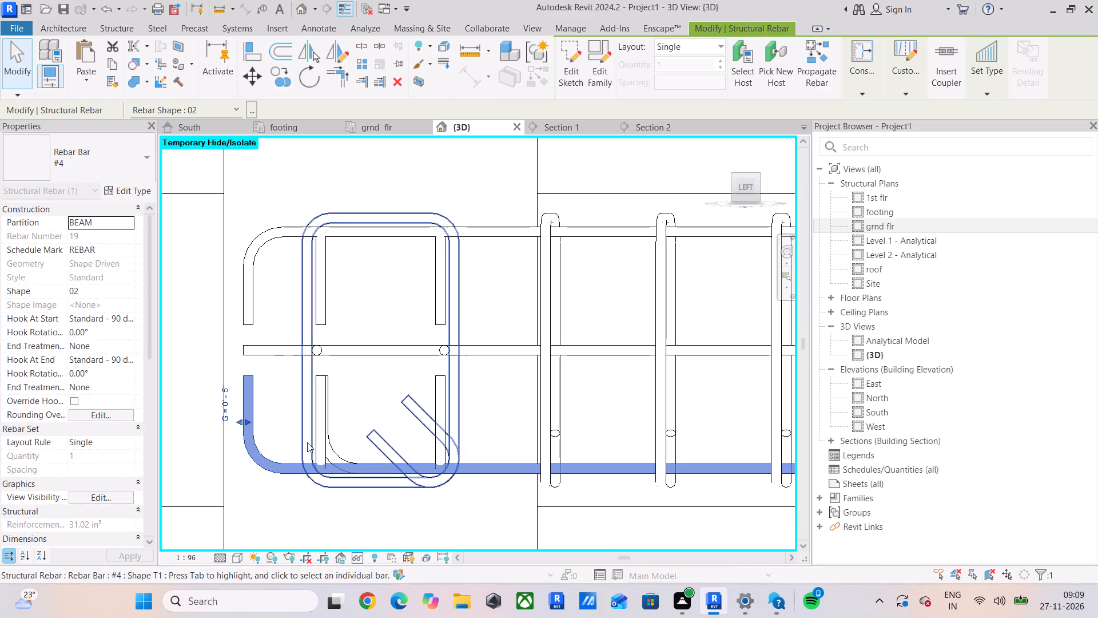
{"action": "left_click", "coordinate": [333, 448]}
{"action": "left_click_drag", "start_coordinate": [315, 425], "coordinate": [262, 424]}
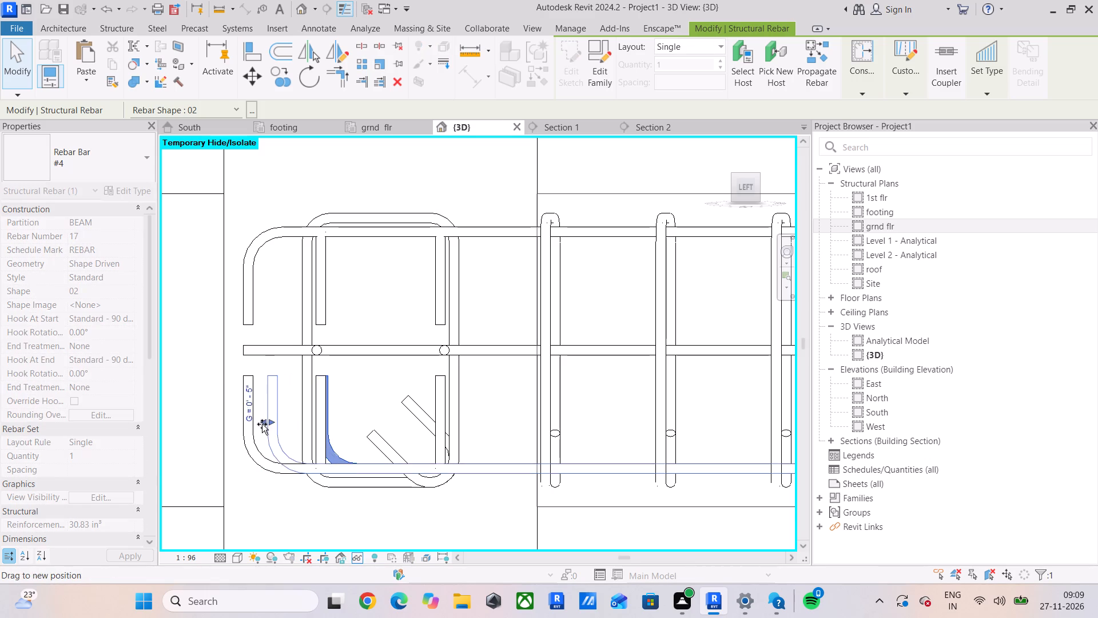
{"action": "left_click_drag", "start_coordinate": [262, 424], "coordinate": [248, 424]}
Display the 3D view in Wireframe and extend the second middle straight bar to the first one's end at the grid 3 column.
{"action": "left_click", "coordinate": [237, 556]}
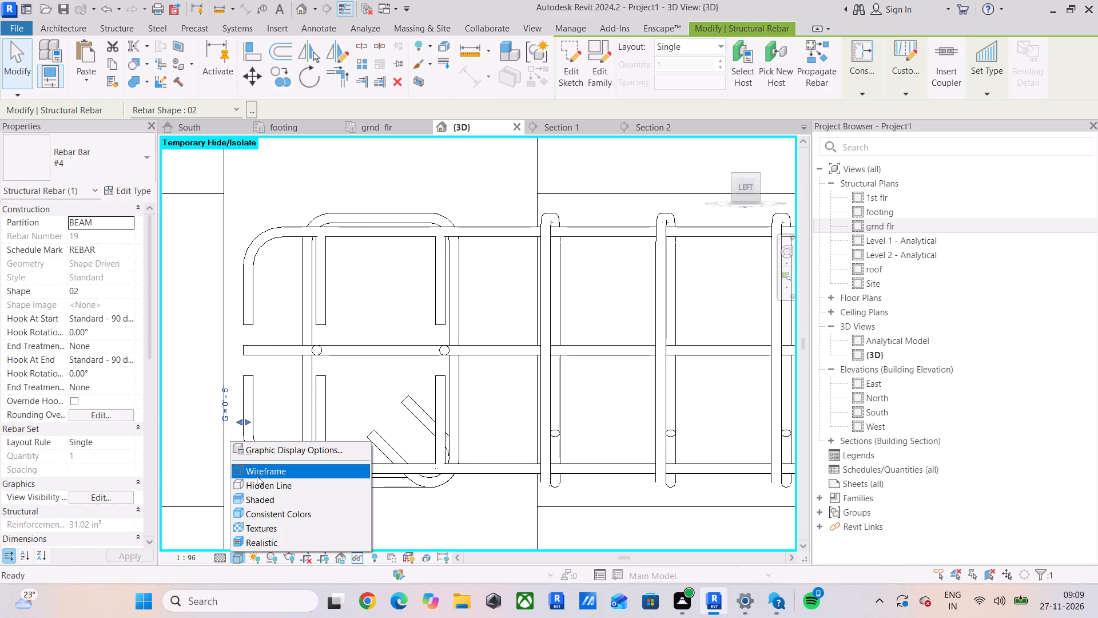
{"action": "left_click", "coordinate": [257, 477]}
{"action": "scroll", "coordinate": [321, 342], "scroll_direction": "up", "scroll_amount": 8}
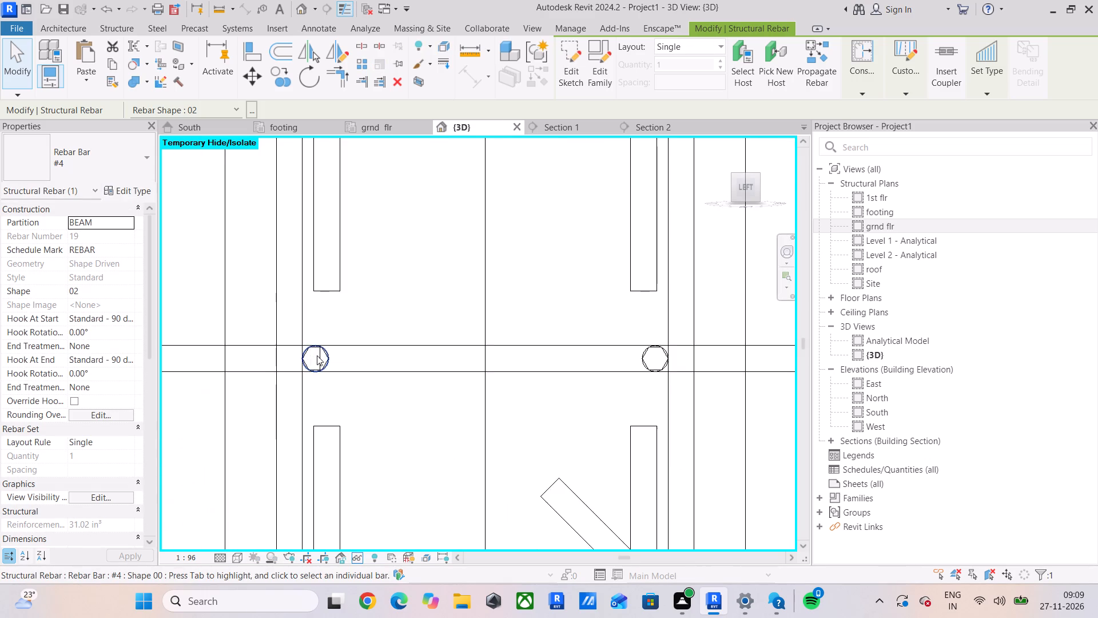
{"action": "scroll", "coordinate": [319, 359], "scroll_direction": "up", "scroll_amount": 9}
{"action": "left_click", "coordinate": [321, 353]}
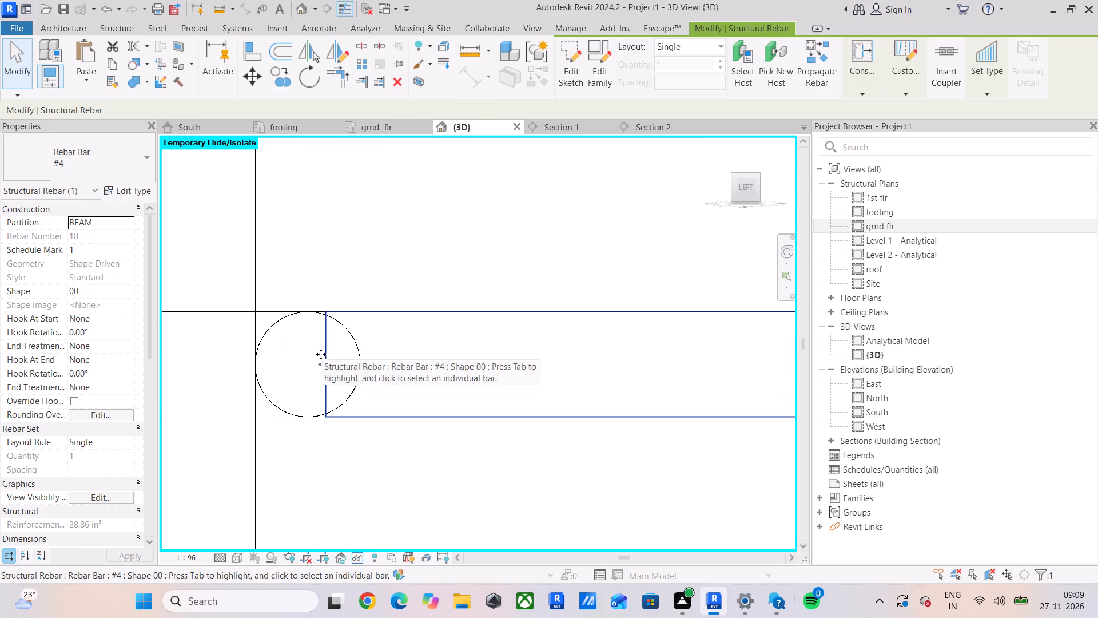
{"action": "scroll", "coordinate": [321, 354], "scroll_direction": "down", "scroll_amount": 11}
{"action": "middle_click_drag", "start_coordinate": [323, 371], "coordinate": [470, 370]}
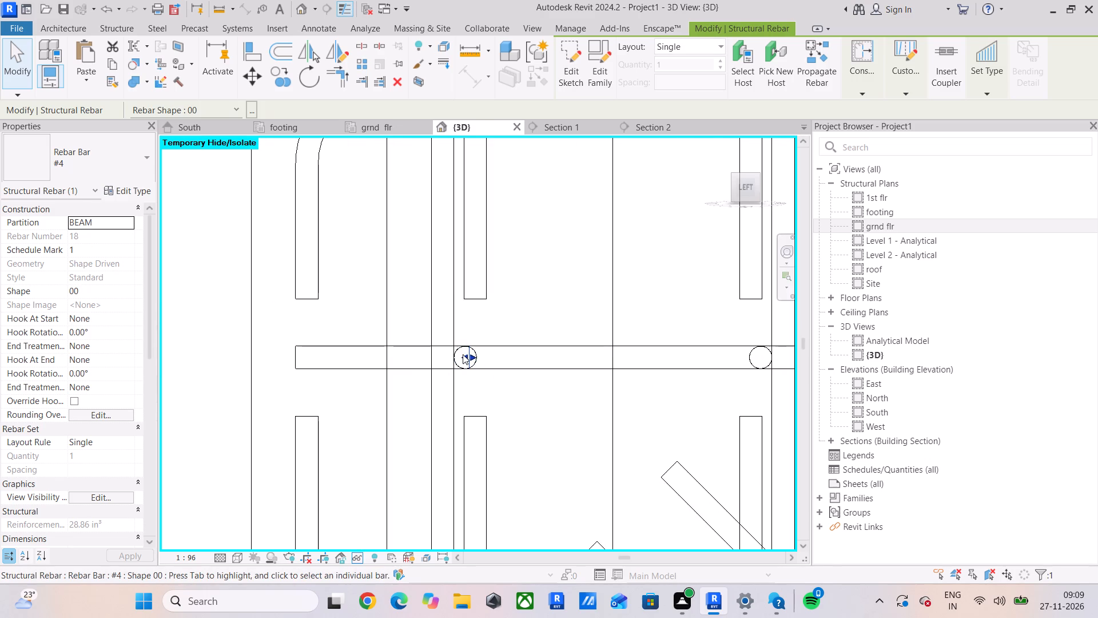
{"action": "left_click_drag", "start_coordinate": [463, 354], "coordinate": [292, 375]}
{"action": "left_click", "coordinate": [362, 401]}
Return the 3D view to Hidden Line and examine the aligned bar ends at the grid 3 column.
{"action": "scroll", "coordinate": [357, 400], "scroll_direction": "down", "scroll_amount": 6}
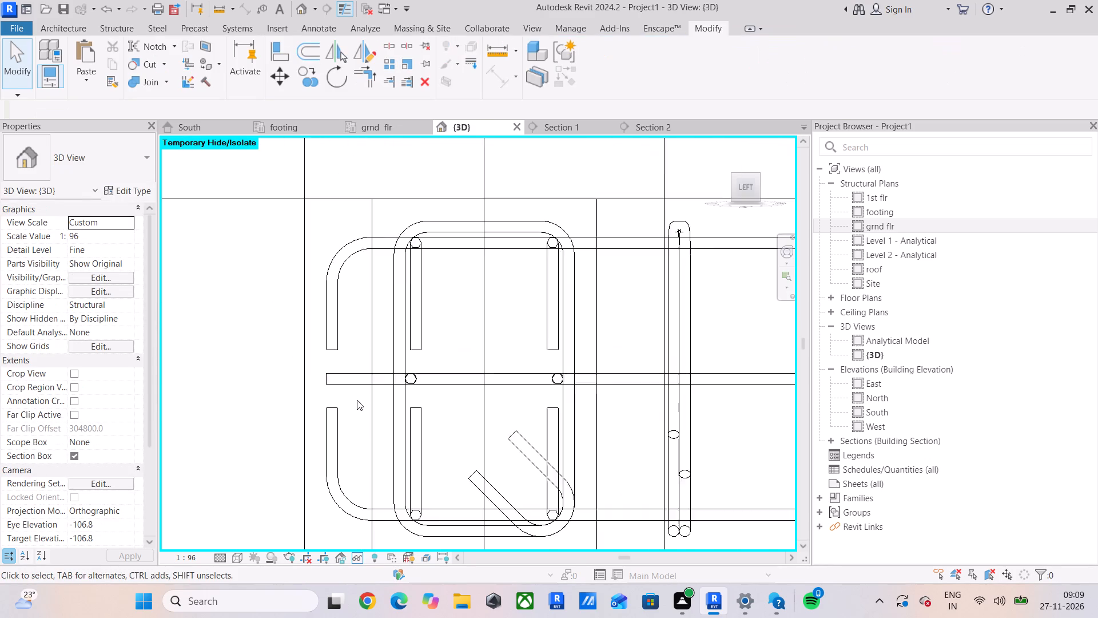
{"action": "scroll", "coordinate": [357, 400], "scroll_direction": "down", "scroll_amount": 4}
{"action": "left_click", "coordinate": [240, 557]}
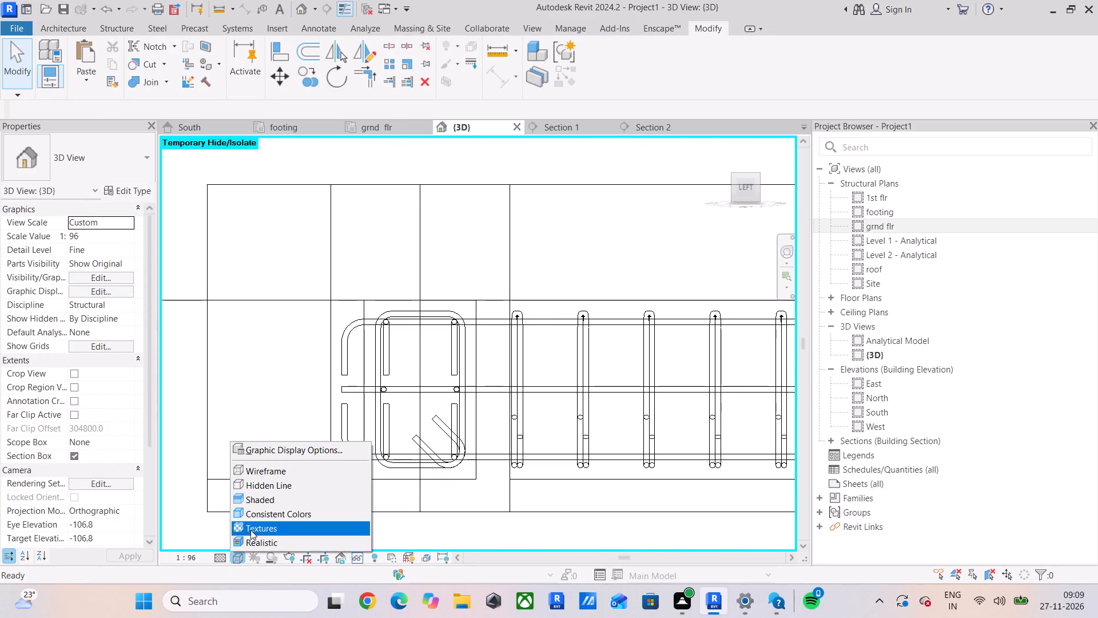
{"action": "left_click", "coordinate": [276, 489]}
{"action": "scroll", "coordinate": [401, 442], "scroll_direction": "down", "scroll_amount": 5}
{"action": "scroll", "coordinate": [451, 367], "scroll_direction": "up", "scroll_amount": 3}
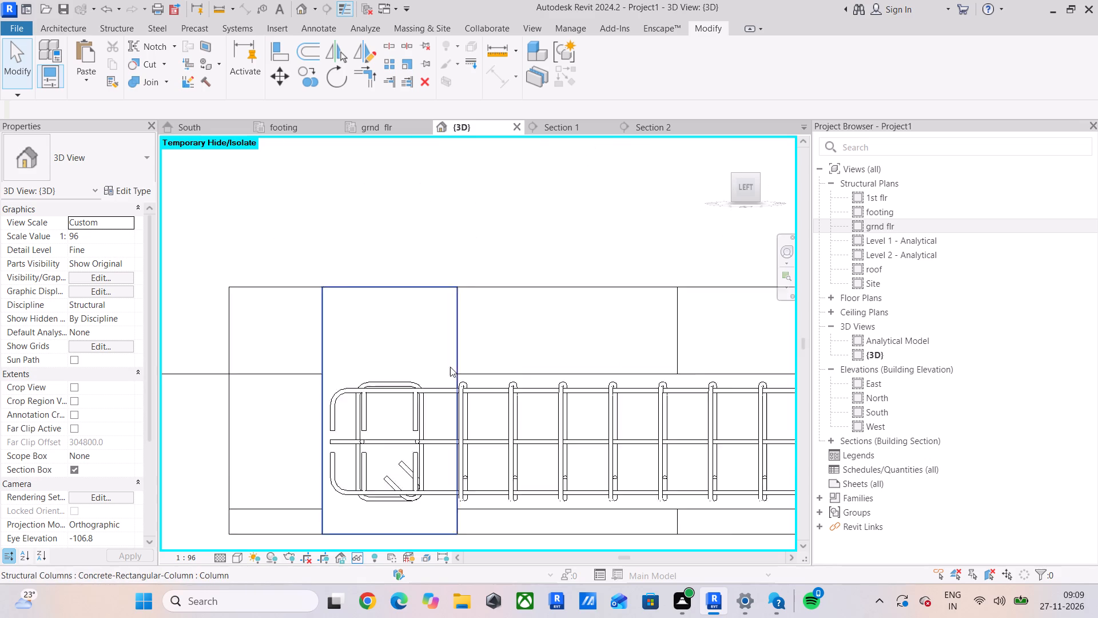
{"action": "scroll", "coordinate": [450, 367], "scroll_direction": "up", "scroll_amount": 2}
{"action": "scroll", "coordinate": [476, 423], "scroll_direction": "up", "scroll_amount": 5}
{"action": "scroll", "coordinate": [476, 423], "scroll_direction": "down", "scroll_amount": 10}
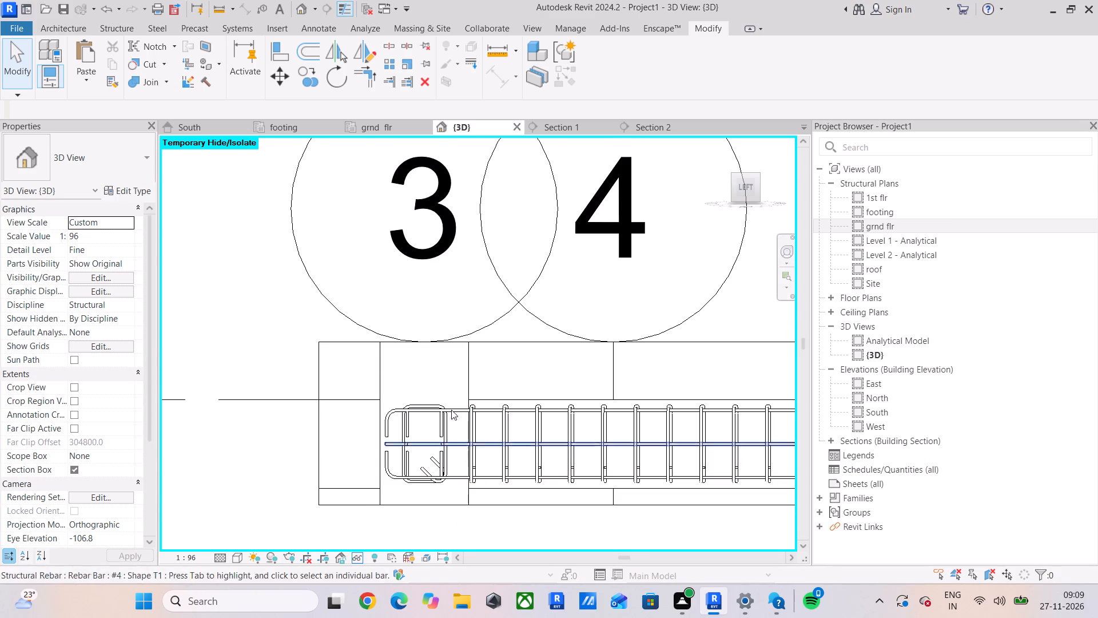
In the grnd flr plan, copy all rebar hosted by the grid A beam between grids 5 and 3 to the beam ending at the grid 1 column's corner.
{"action": "left_click", "coordinate": [396, 123]}
{"action": "scroll", "coordinate": [508, 418], "scroll_direction": "down", "scroll_amount": 11}
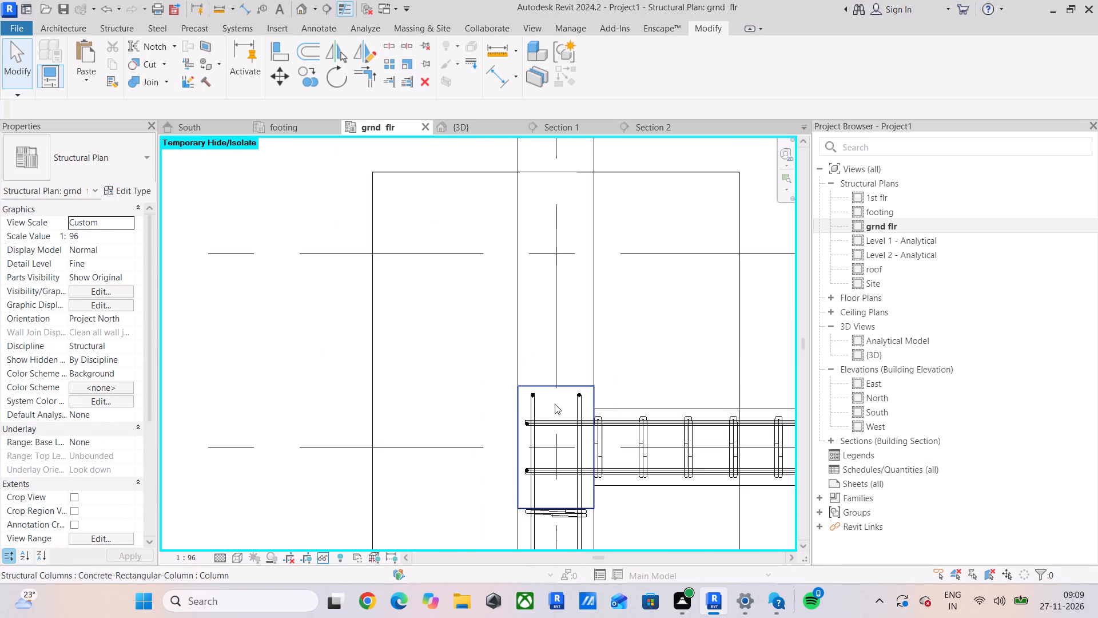
{"action": "scroll", "coordinate": [555, 404], "scroll_direction": "down", "scroll_amount": 5}
{"action": "middle_click_drag", "start_coordinate": [557, 401], "coordinate": [369, 341]}
{"action": "middle_click_drag", "start_coordinate": [372, 346], "coordinate": [364, 394]}
{"action": "scroll", "coordinate": [367, 398], "scroll_direction": "down", "scroll_amount": 9}
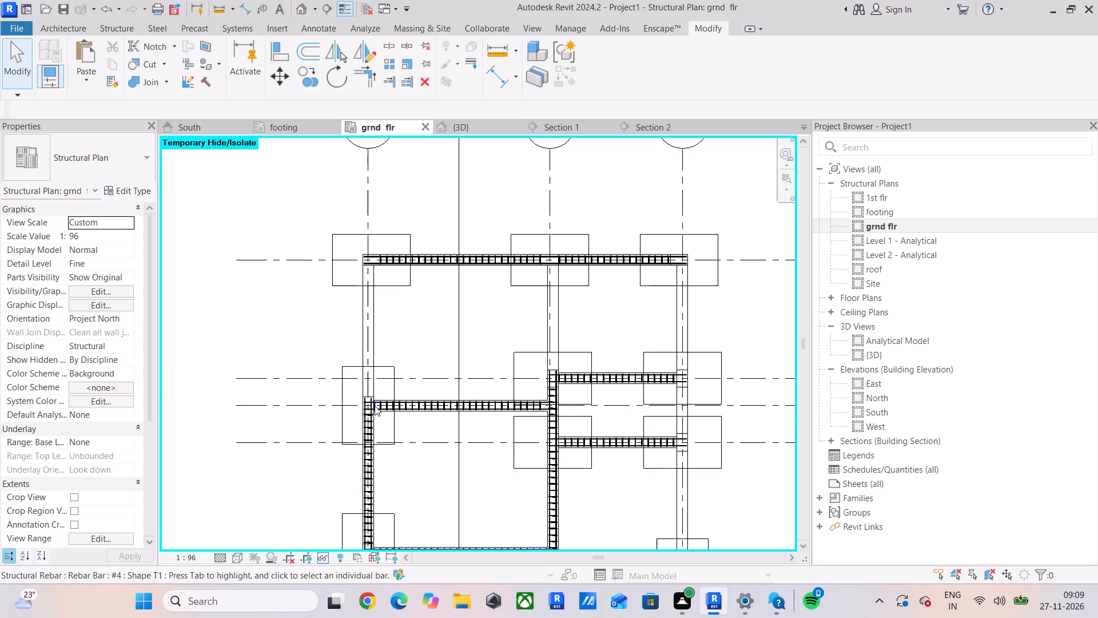
{"action": "scroll", "coordinate": [387, 492], "scroll_direction": "up", "scroll_amount": 5}
{"action": "scroll", "coordinate": [346, 411], "scroll_direction": "up", "scroll_amount": 4}
{"action": "left_click", "coordinate": [347, 412]}
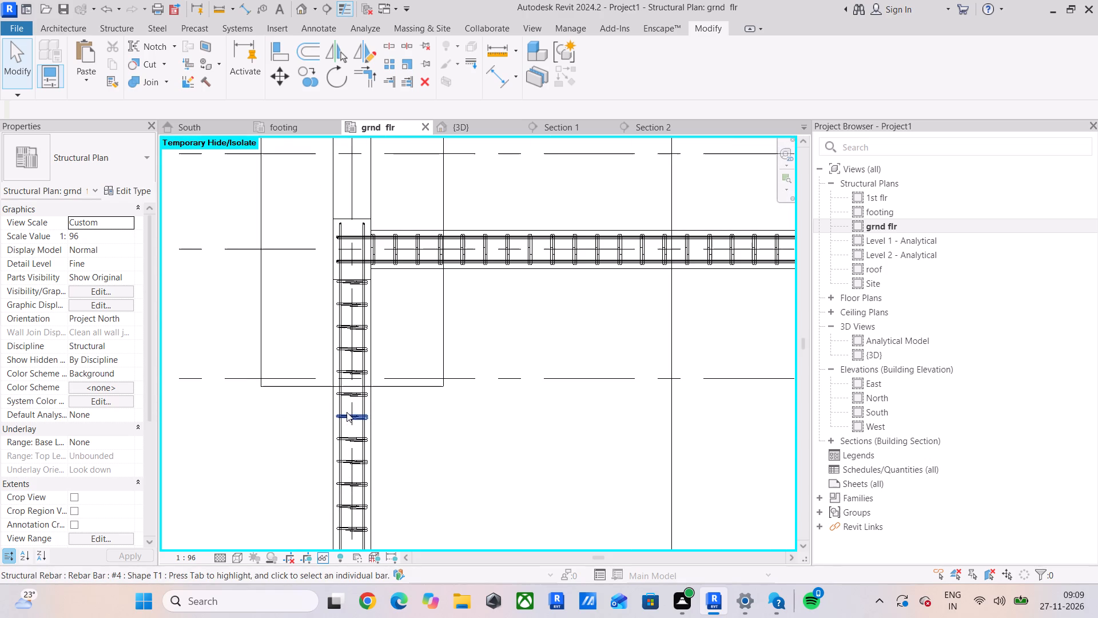
{"action": "right_click", "coordinate": [347, 412]}
{"action": "left_click", "coordinate": [439, 191]}
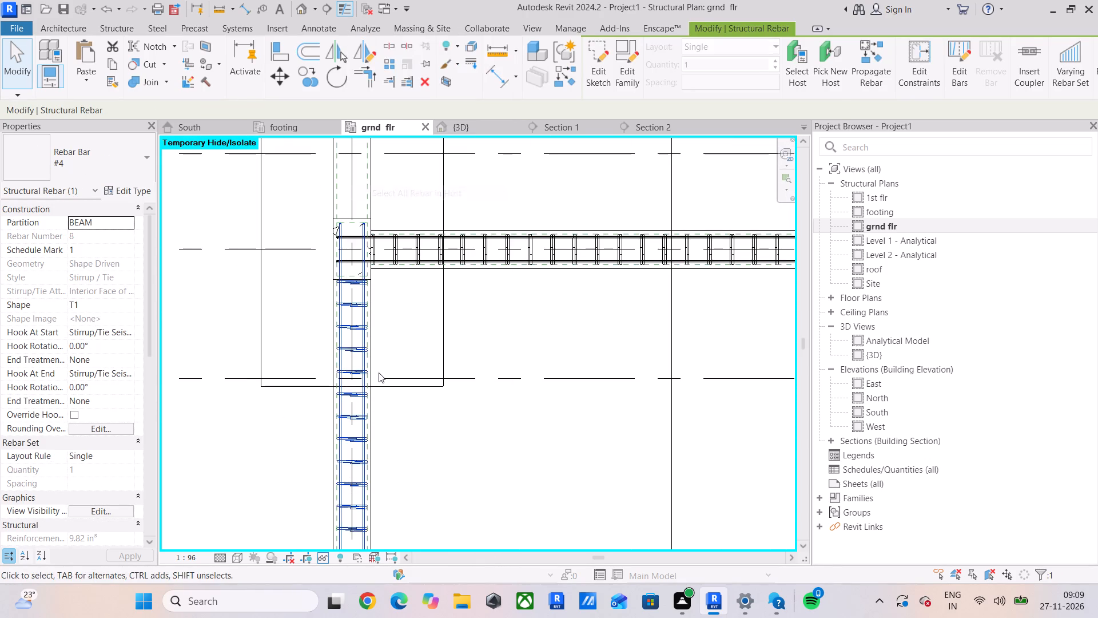
{"action": "scroll", "coordinate": [379, 373], "scroll_direction": "down", "scroll_amount": 11}
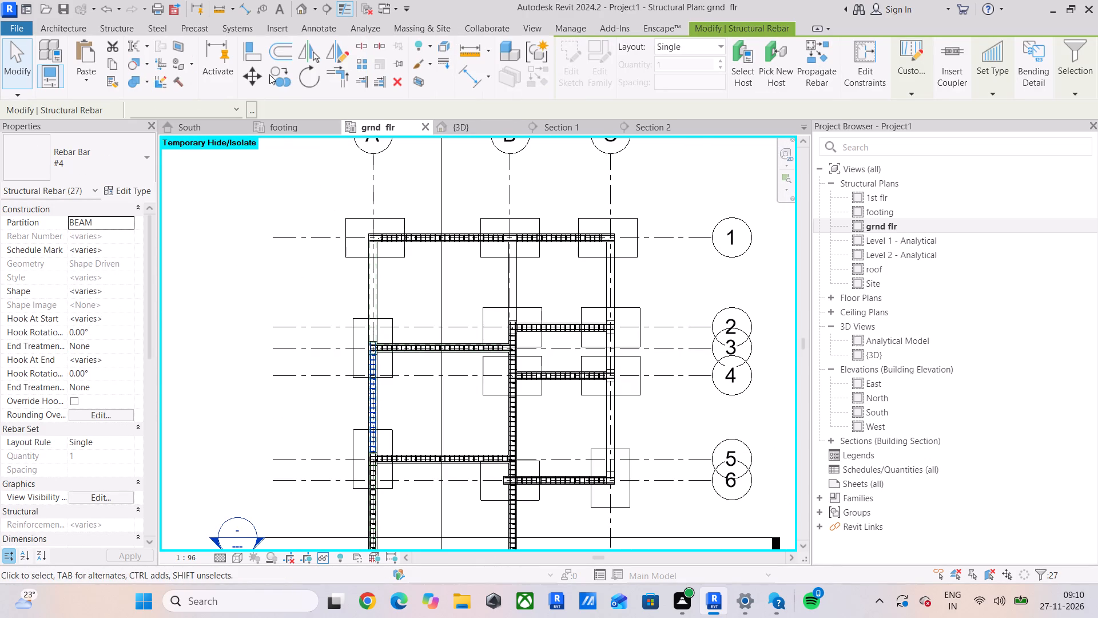
{"action": "left_click", "coordinate": [270, 74]}
{"action": "scroll", "coordinate": [380, 296], "scroll_direction": "up", "scroll_amount": 5}
{"action": "scroll", "coordinate": [347, 413], "scroll_direction": "up", "scroll_amount": 11}
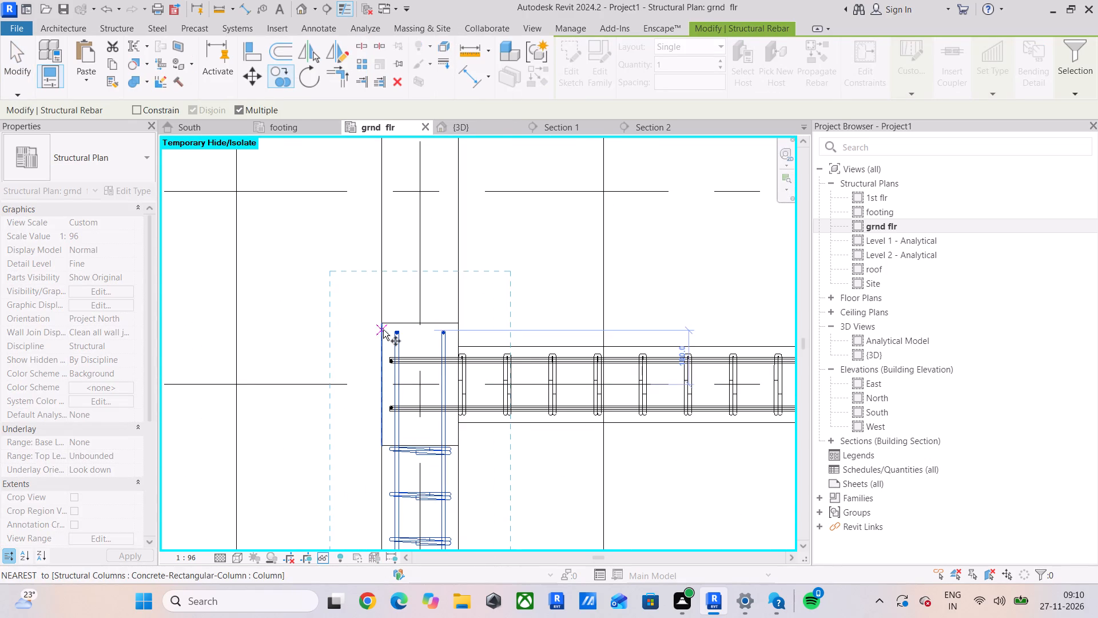
{"action": "left_click", "coordinate": [383, 329]}
{"action": "scroll", "coordinate": [383, 326], "scroll_direction": "down", "scroll_amount": 5}
{"action": "middle_click_drag", "start_coordinate": [385, 311], "coordinate": [387, 617]}
{"action": "middle_click_drag", "start_coordinate": [376, 243], "coordinate": [376, 363]}
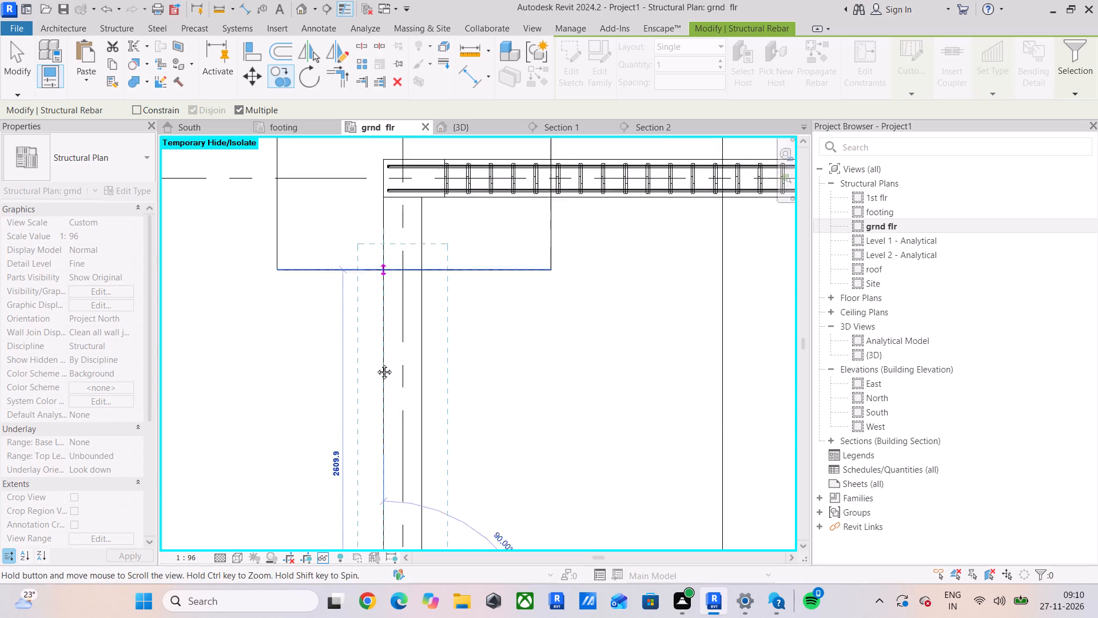
{"action": "middle_click_drag", "start_coordinate": [376, 363], "coordinate": [388, 517]}
{"action": "left_click", "coordinate": [393, 405]}
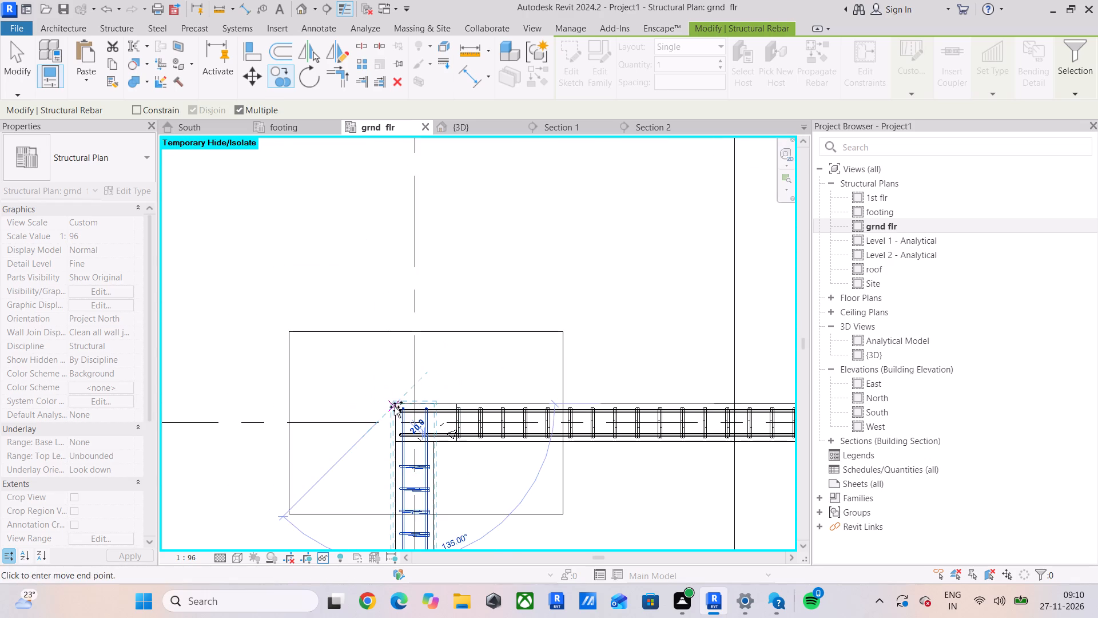
{"action": "scroll", "coordinate": [397, 412], "scroll_direction": "down", "scroll_amount": 5}
{"action": "middle_click_drag", "start_coordinate": [407, 430], "coordinate": [411, 255]}
{"action": "scroll", "coordinate": [443, 404], "scroll_direction": "down", "scroll_amount": 3}
{"action": "scroll", "coordinate": [438, 464], "scroll_direction": "up", "scroll_amount": 10}
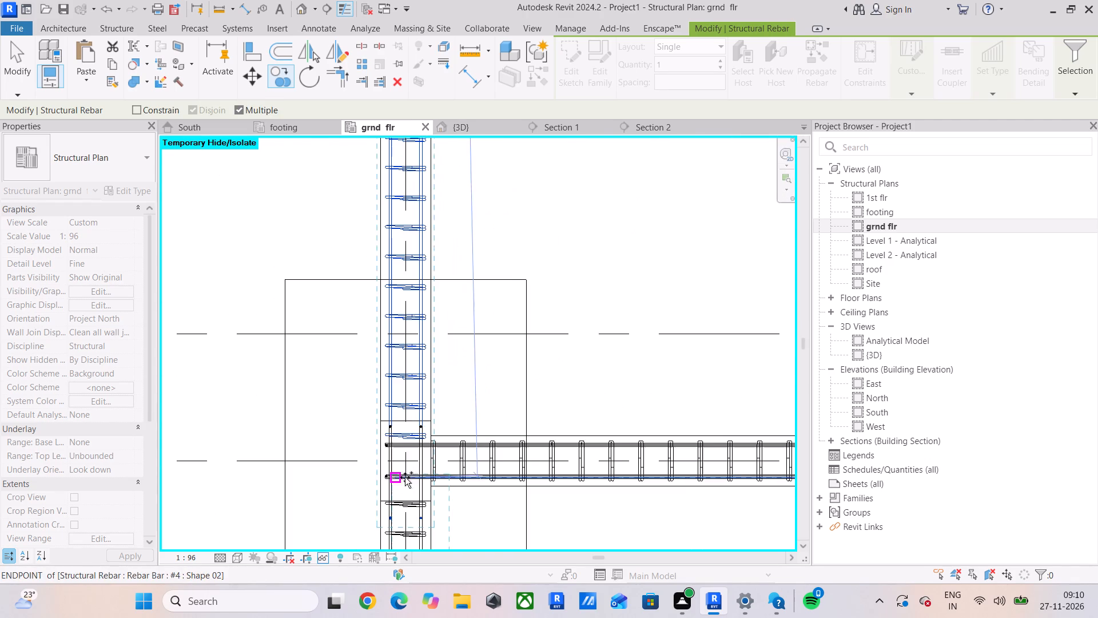
{"action": "scroll", "coordinate": [399, 458], "scroll_direction": "up", "scroll_amount": 5}
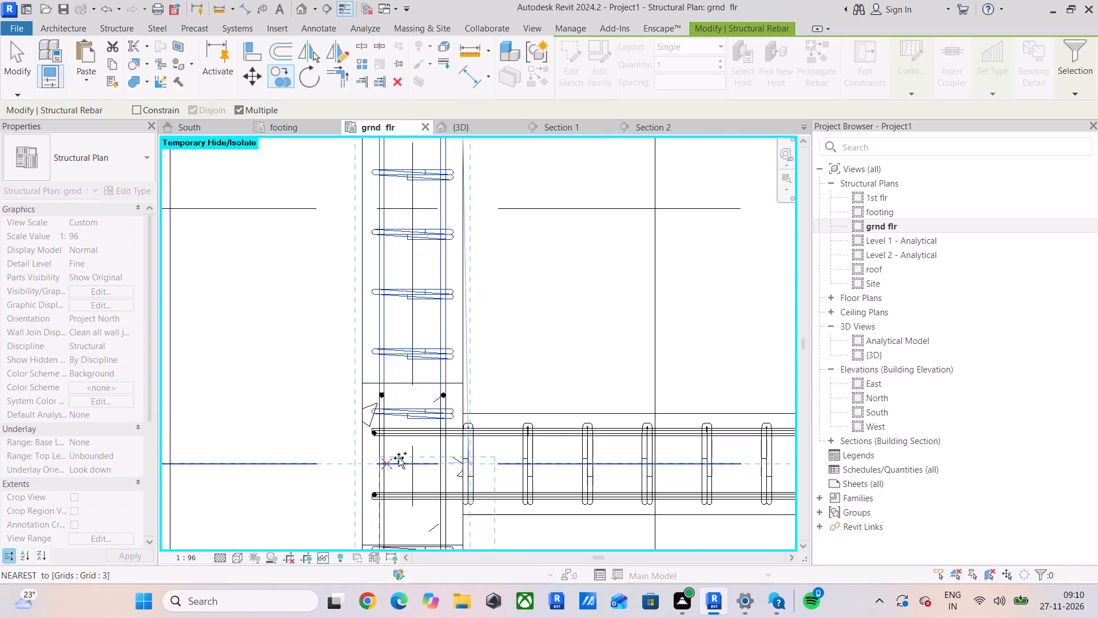
{"action": "scroll", "coordinate": [393, 405], "scroll_direction": "up", "scroll_amount": 5}
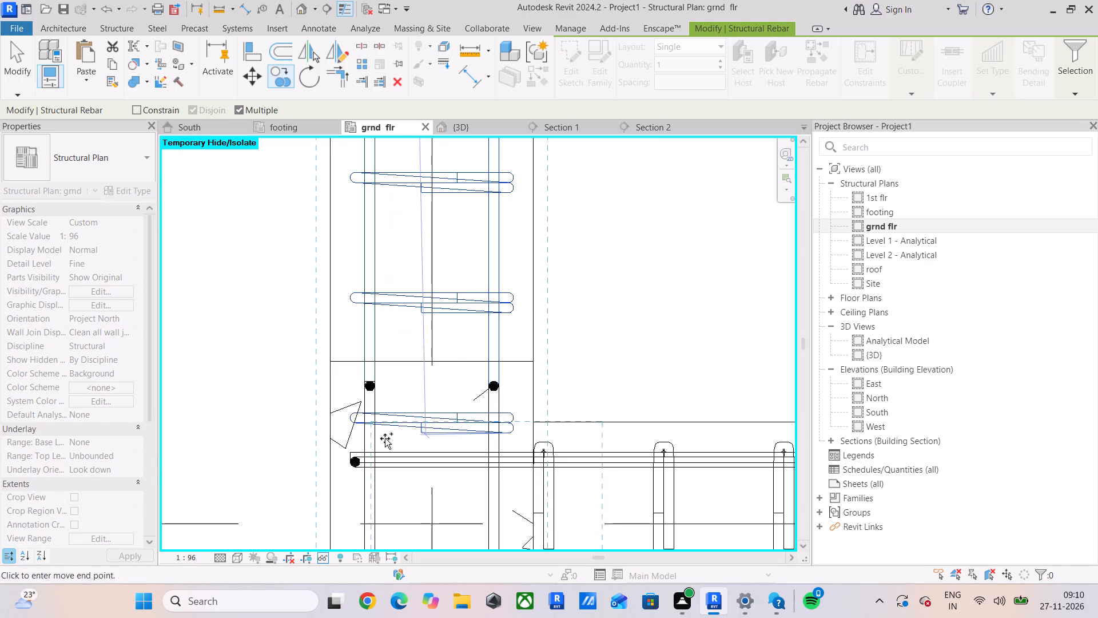
{"action": "key", "text": "Escape"}
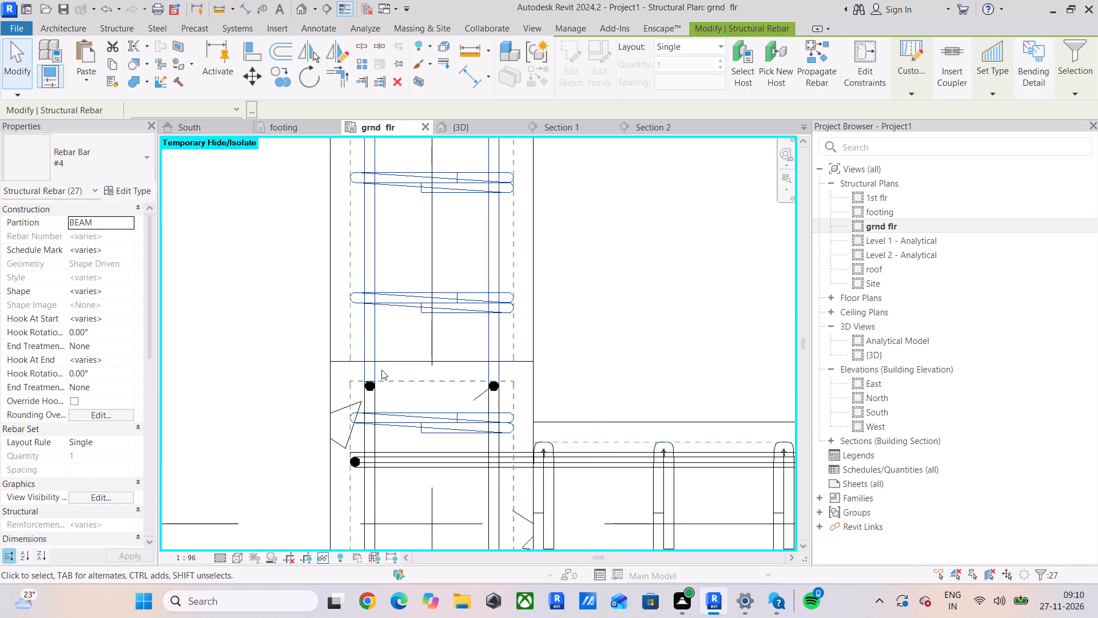
Isolate the copied rebar in a 3D section box and examine its ends at the grid 3 column.
{"action": "left_click", "coordinate": [416, 86]}
{"action": "scroll", "coordinate": [632, 375], "scroll_direction": "up", "scroll_amount": 5}
{"action": "scroll", "coordinate": [472, 376], "scroll_direction": "up", "scroll_amount": 5}
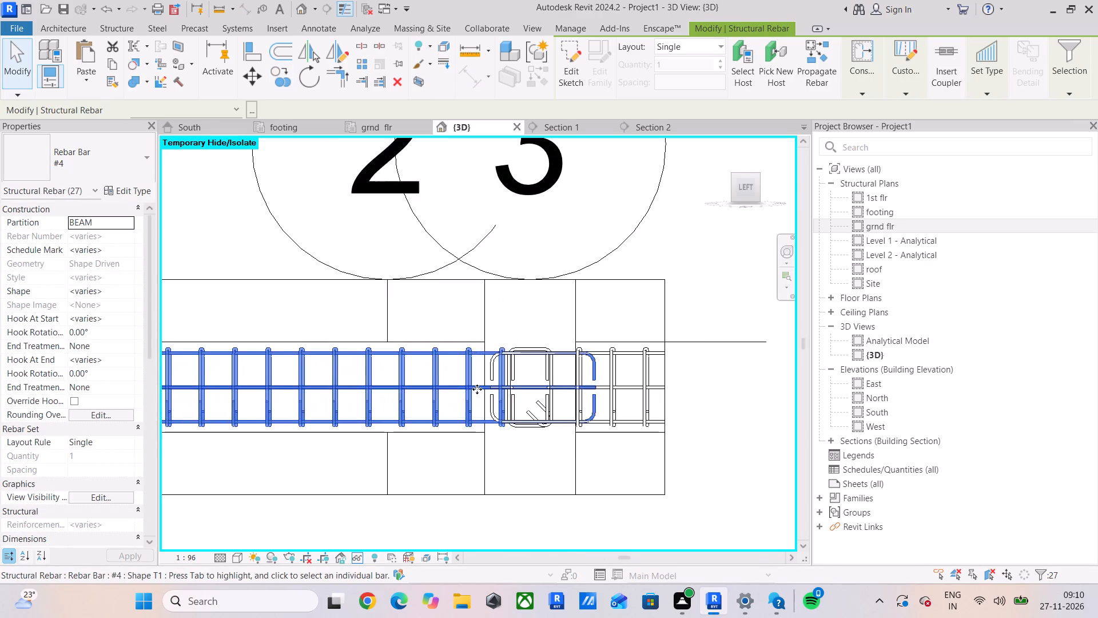
{"action": "scroll", "coordinate": [477, 389], "scroll_direction": "up", "scroll_amount": 5}
{"action": "scroll", "coordinate": [687, 363], "scroll_direction": "down", "scroll_amount": 2}
{"action": "middle_click_drag", "start_coordinate": [686, 365], "coordinate": [575, 394]}
{"action": "scroll", "coordinate": [590, 387], "scroll_direction": "up", "scroll_amount": 4}
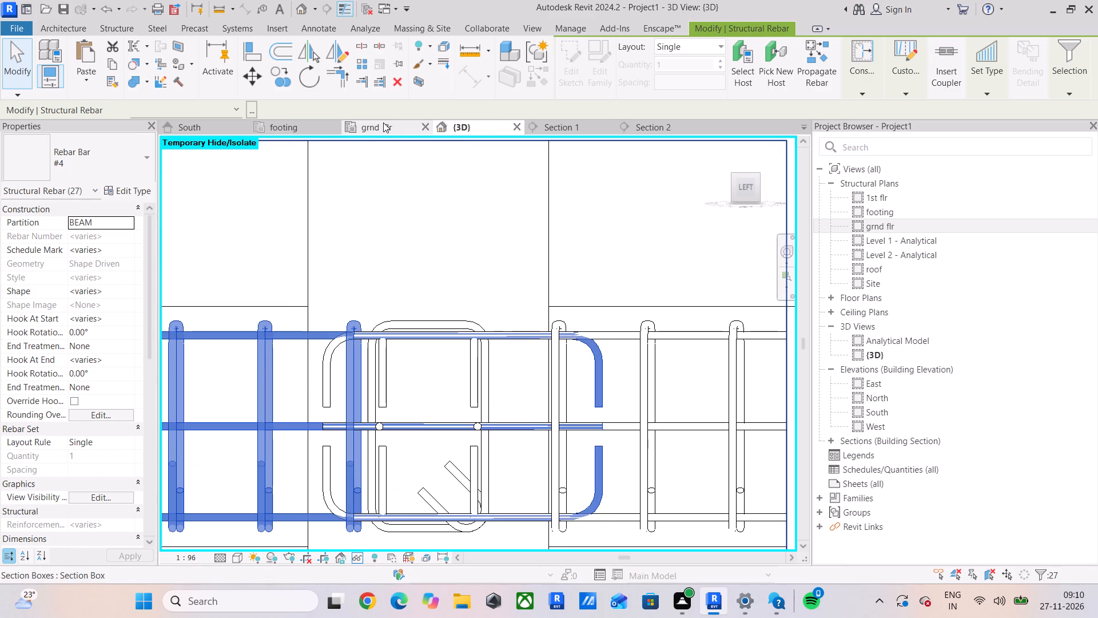
Examine the copied rebar in the grnd flr plan, from its ends at the grid 3 column up to the grid 1 column.
{"action": "left_click", "coordinate": [383, 122]}
{"action": "scroll", "coordinate": [471, 387], "scroll_direction": "down", "scroll_amount": 3}
{"action": "middle_click_drag", "start_coordinate": [412, 477], "coordinate": [417, 363]}
{"action": "middle_click_drag", "start_coordinate": [431, 440], "coordinate": [435, 371]}
{"action": "scroll", "coordinate": [428, 442], "scroll_direction": "up", "scroll_amount": 4}
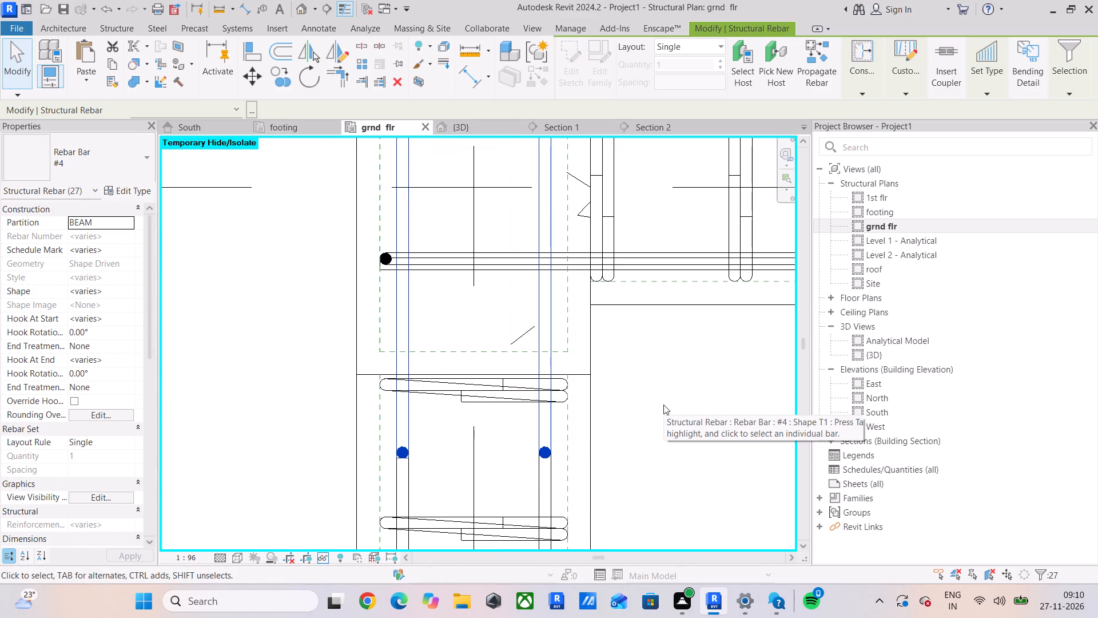
{"action": "scroll", "coordinate": [663, 405], "scroll_direction": "down", "scroll_amount": 9}
{"action": "middle_click_drag", "start_coordinate": [661, 407], "coordinate": [567, 617]}
{"action": "scroll", "coordinate": [531, 336], "scroll_direction": "down", "scroll_amount": 4}
{"action": "middle_click_drag", "start_coordinate": [533, 335], "coordinate": [534, 601]}
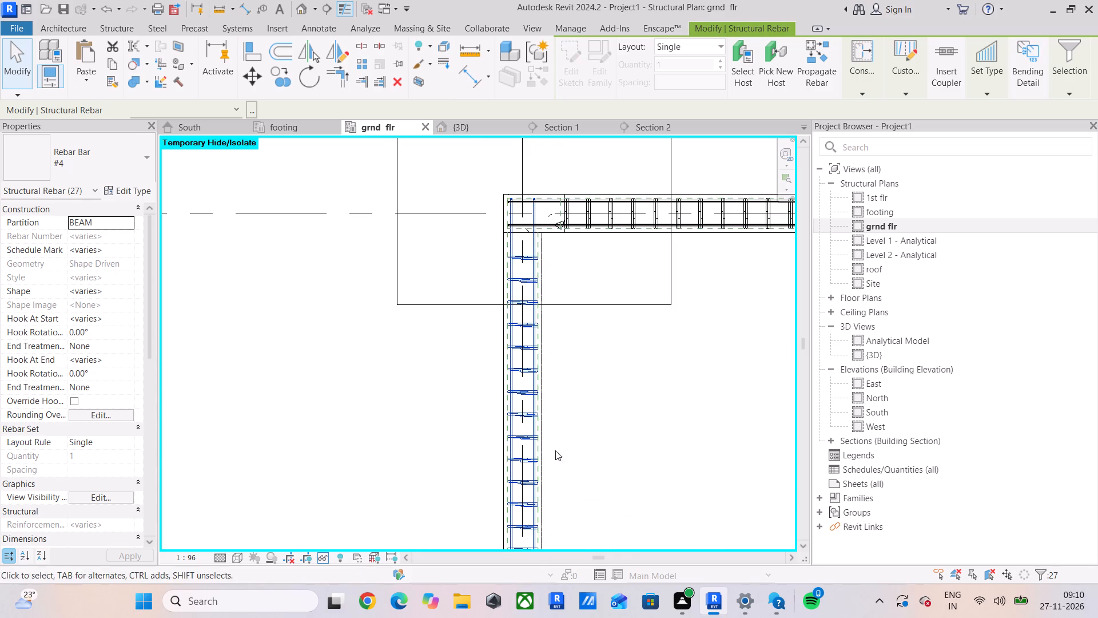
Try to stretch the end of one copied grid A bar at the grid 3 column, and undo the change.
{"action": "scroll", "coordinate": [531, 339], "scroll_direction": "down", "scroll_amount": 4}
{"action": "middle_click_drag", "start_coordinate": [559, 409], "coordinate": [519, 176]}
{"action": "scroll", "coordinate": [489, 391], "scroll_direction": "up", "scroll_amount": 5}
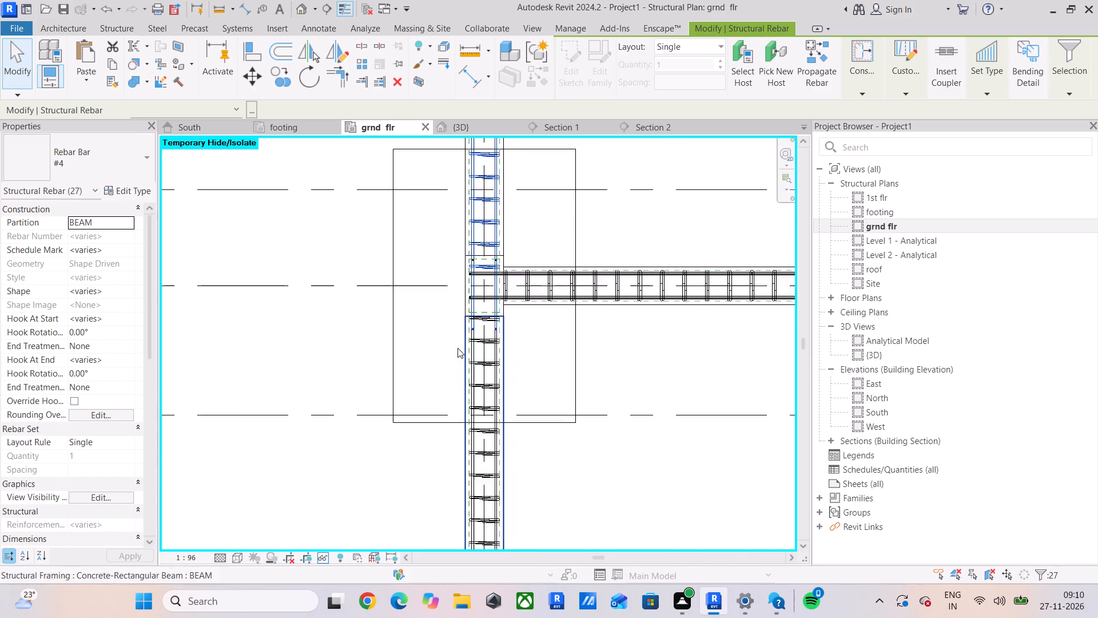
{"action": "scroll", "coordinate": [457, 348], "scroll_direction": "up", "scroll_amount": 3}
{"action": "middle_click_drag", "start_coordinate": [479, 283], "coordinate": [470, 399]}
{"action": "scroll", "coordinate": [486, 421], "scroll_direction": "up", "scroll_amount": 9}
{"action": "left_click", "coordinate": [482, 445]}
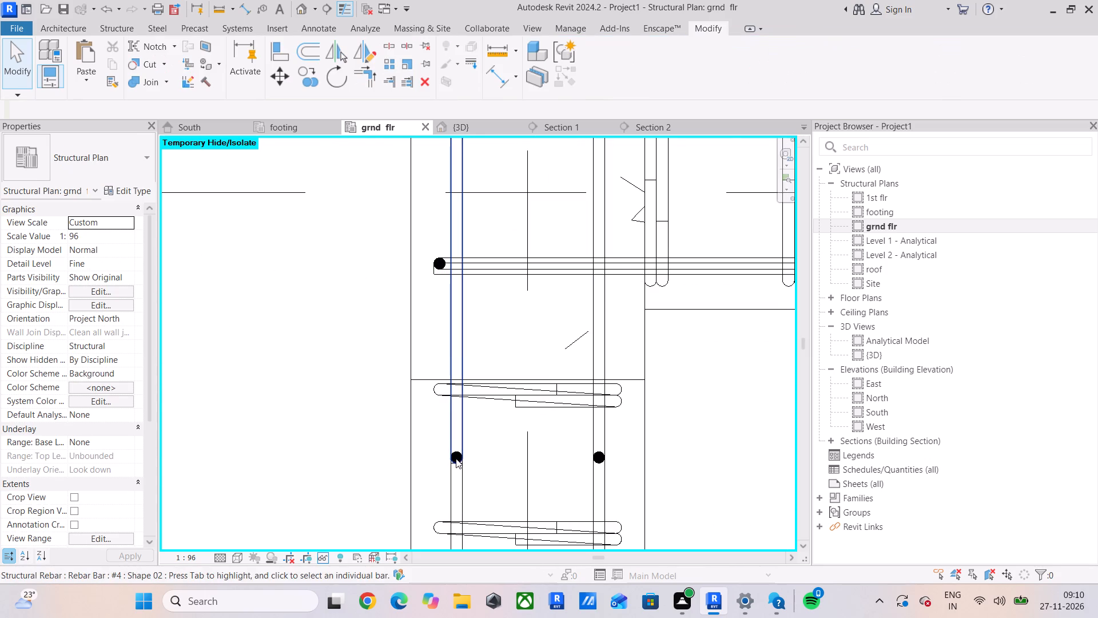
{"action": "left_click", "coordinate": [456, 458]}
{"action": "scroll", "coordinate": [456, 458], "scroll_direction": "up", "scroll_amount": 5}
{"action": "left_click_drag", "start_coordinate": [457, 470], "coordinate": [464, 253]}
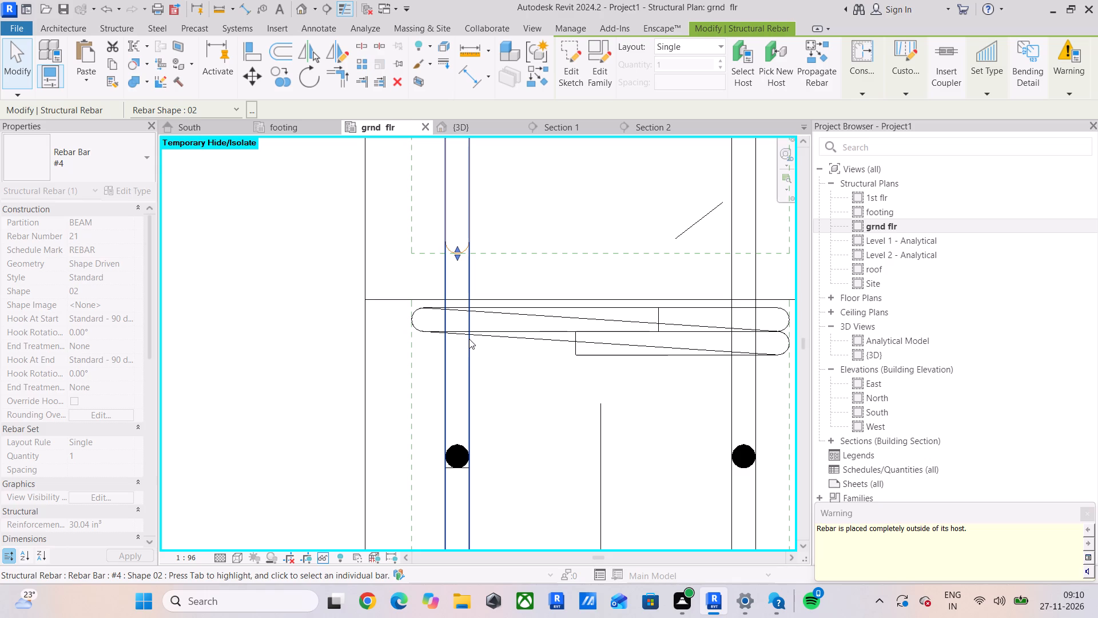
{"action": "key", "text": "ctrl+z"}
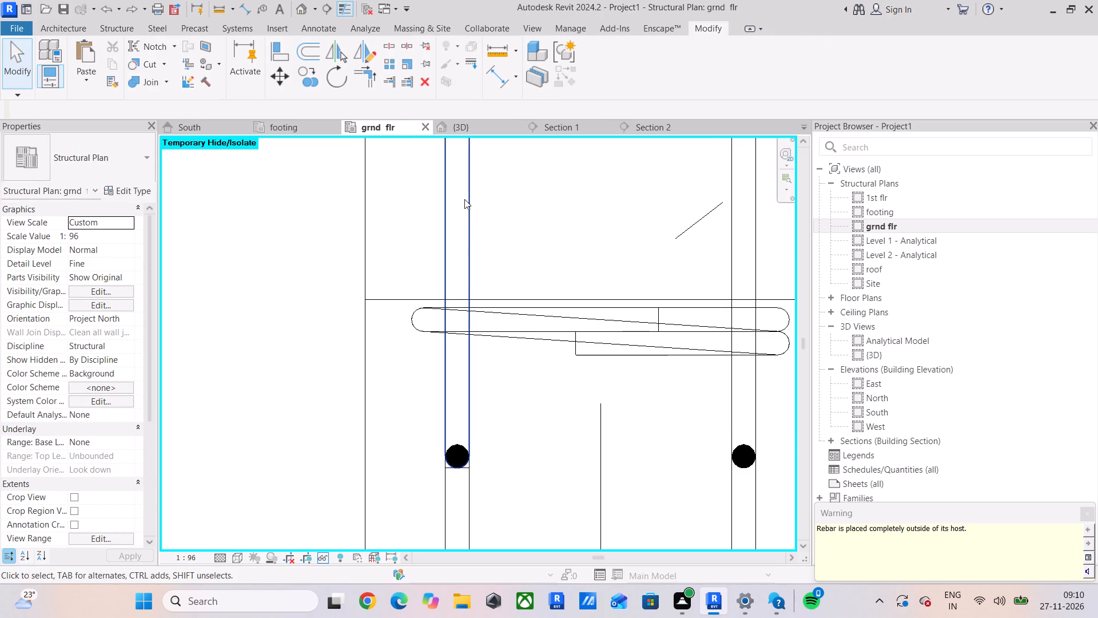
Move the longitudinal bars on both sides of the grid A beam at the grid 3 column 100 mm toward grid 1.
{"action": "left_click_drag", "start_coordinate": [540, 192], "coordinate": [420, 209]}
{"action": "middle_click_drag", "start_coordinate": [595, 243], "coordinate": [534, 268]}
{"action": "left_click_drag", "start_coordinate": [711, 207], "coordinate": [619, 223], "text": "ctrl"}
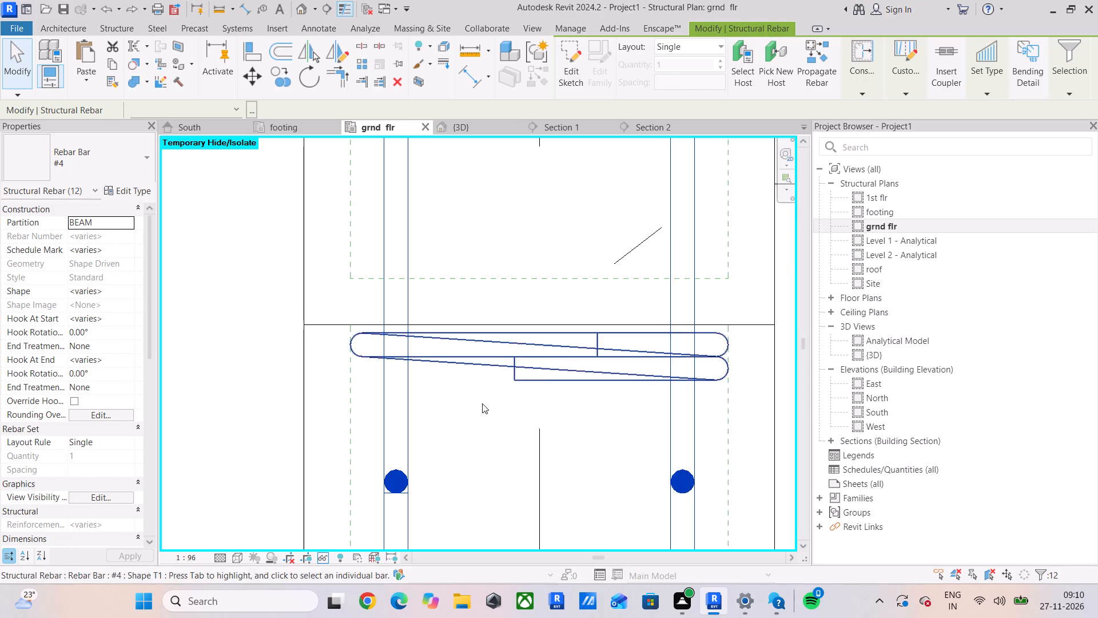
{"action": "scroll", "coordinate": [482, 403], "scroll_direction": "down", "scroll_amount": 6}
{"action": "middle_click_drag", "start_coordinate": [482, 403], "coordinate": [447, 471]}
{"action": "scroll", "coordinate": [447, 470], "scroll_direction": "down", "scroll_amount": 2}
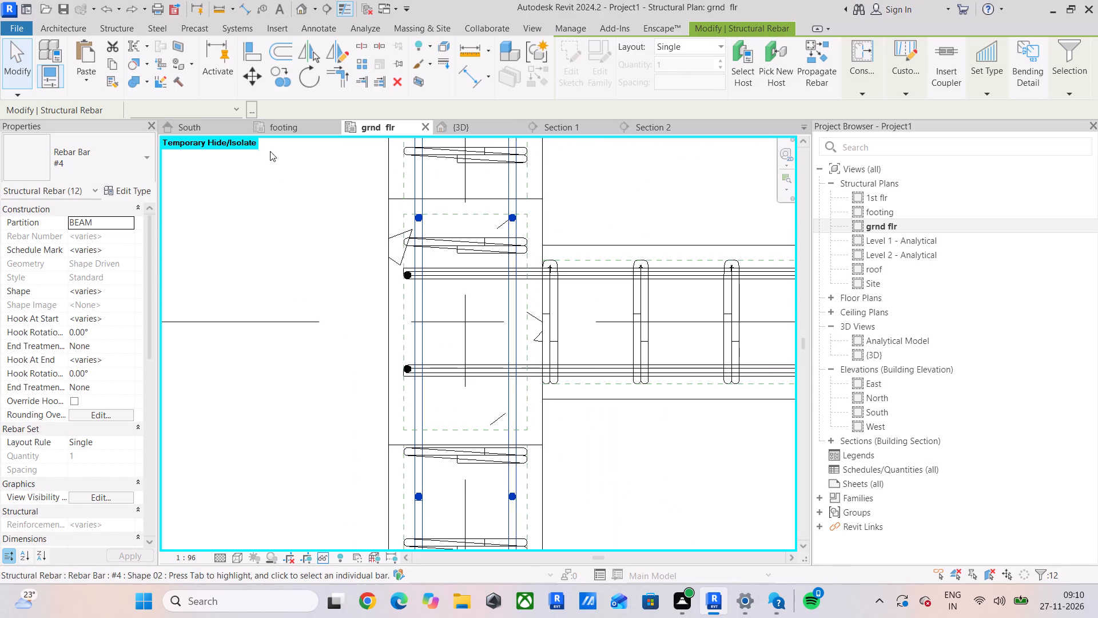
{"action": "left_click", "coordinate": [259, 69]}
{"action": "scroll", "coordinate": [402, 481], "scroll_direction": "up", "scroll_amount": 4}
{"action": "scroll", "coordinate": [424, 521], "scroll_direction": "up", "scroll_amount": 4}
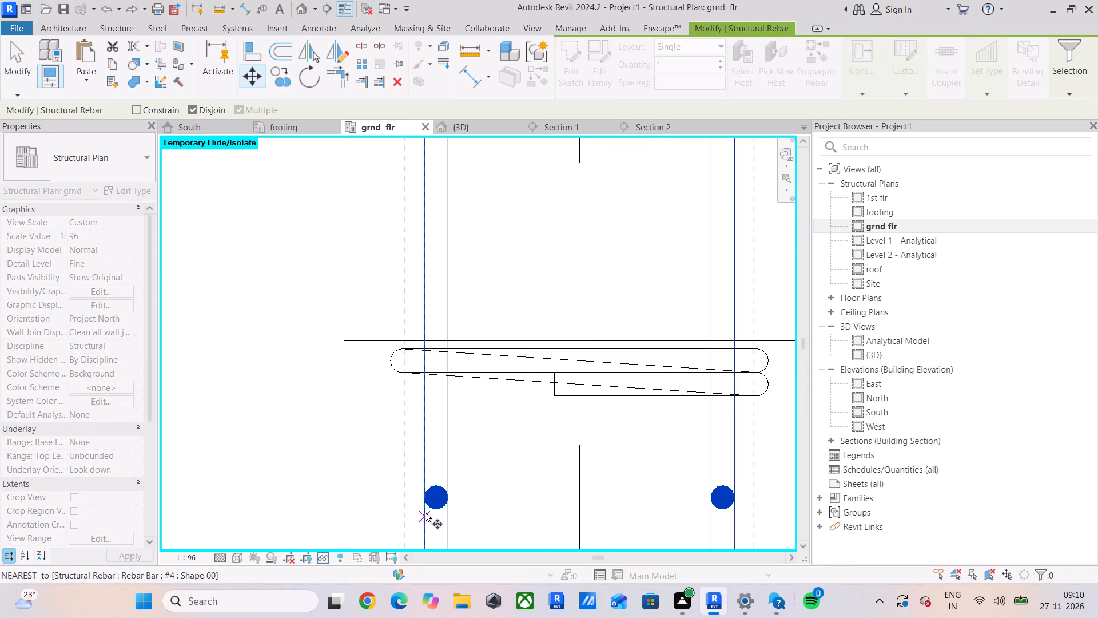
{"action": "left_click_drag", "start_coordinate": [425, 511], "coordinate": [425, 506]}
{"action": "left_click", "coordinate": [423, 323]}
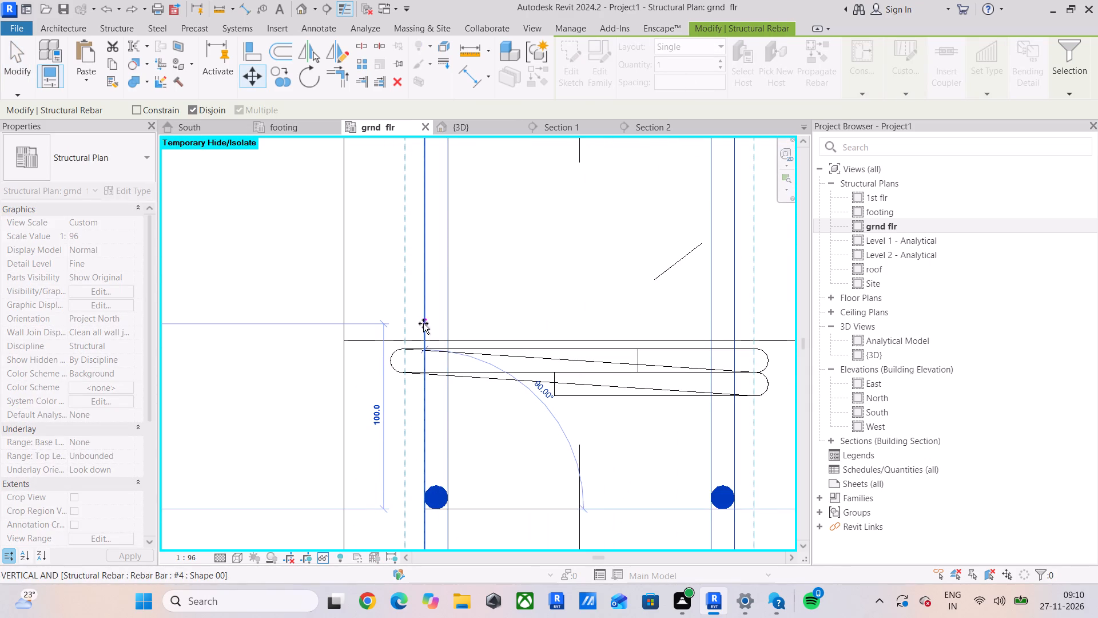
Shorten the stacked outer-side bars of the grid A beam so their ends stop at the grid 1 column's cover line.
{"action": "scroll", "coordinate": [432, 326], "scroll_direction": "down", "scroll_amount": 10}
{"action": "middle_click_drag", "start_coordinate": [480, 335], "coordinate": [443, 611]}
{"action": "scroll", "coordinate": [496, 449], "scroll_direction": "down", "scroll_amount": 5}
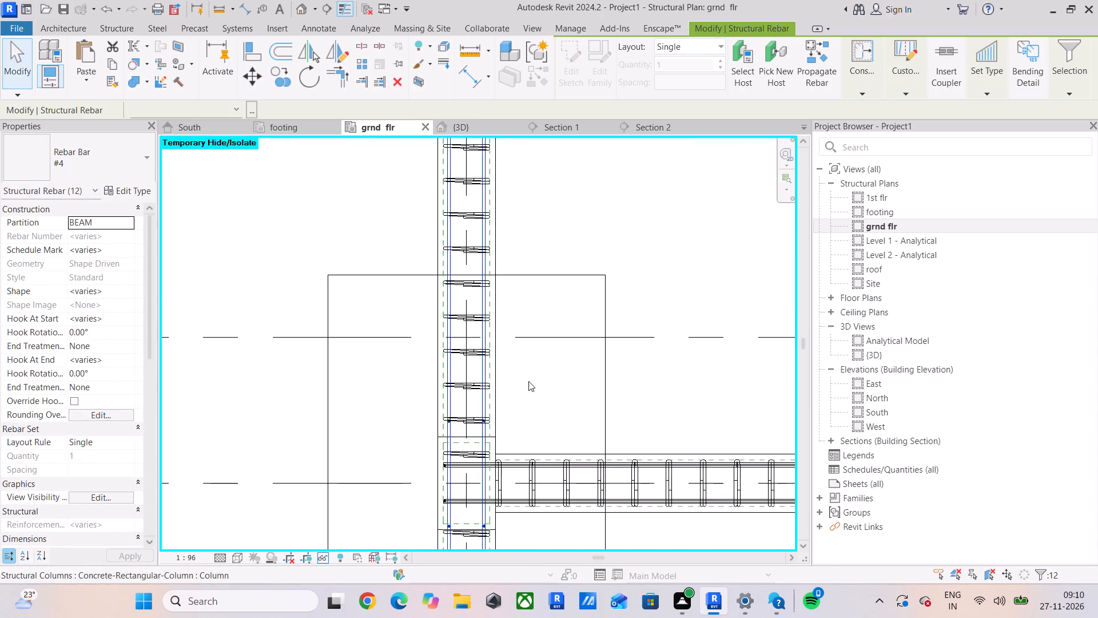
{"action": "middle_click_drag", "start_coordinate": [528, 381], "coordinate": [533, 617]}
{"action": "middle_click_drag", "start_coordinate": [576, 302], "coordinate": [576, 589]}
{"action": "middle_click_drag", "start_coordinate": [570, 276], "coordinate": [562, 458]}
{"action": "scroll", "coordinate": [495, 313], "scroll_direction": "up", "scroll_amount": 8}
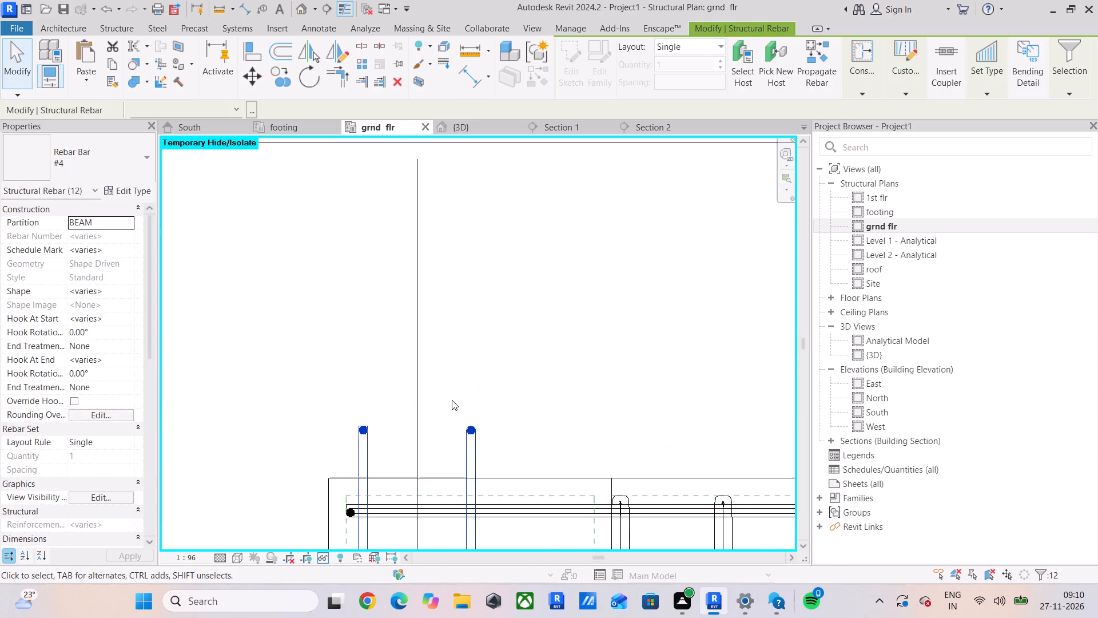
{"action": "middle_click_drag", "start_coordinate": [452, 400], "coordinate": [495, 291]}
{"action": "left_click", "coordinate": [501, 283]}
{"action": "scroll", "coordinate": [396, 326], "scroll_direction": "up", "scroll_amount": 3}
{"action": "left_click", "coordinate": [411, 321]}
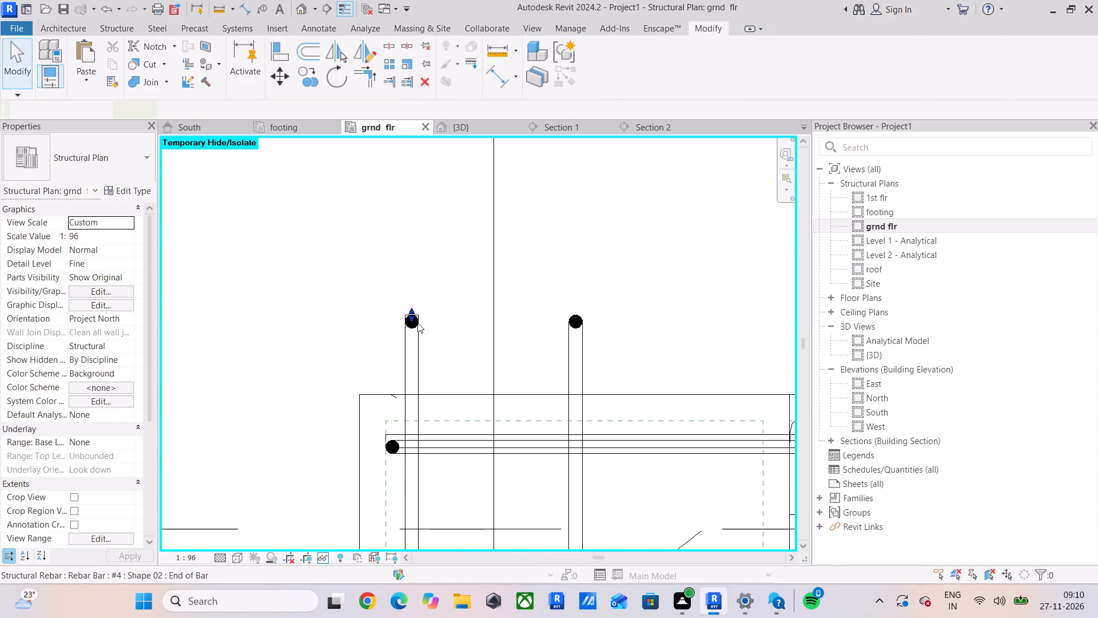
{"action": "left_click_drag", "start_coordinate": [411, 316], "coordinate": [413, 424]}
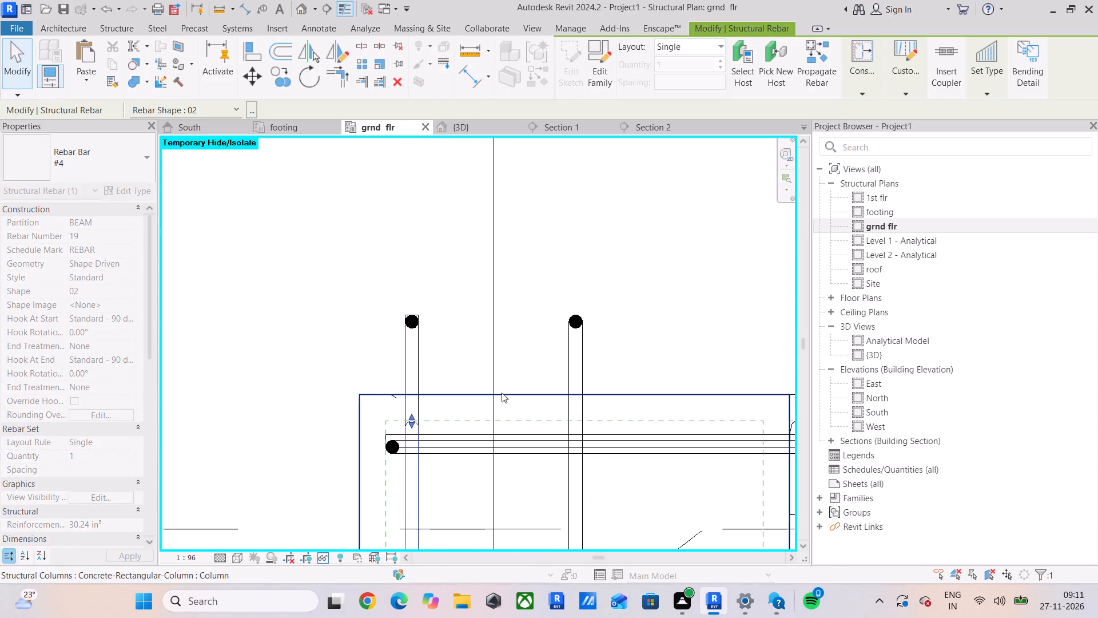
{"action": "left_click", "coordinate": [409, 326]}
{"action": "left_click_drag", "start_coordinate": [412, 320], "coordinate": [412, 407]}
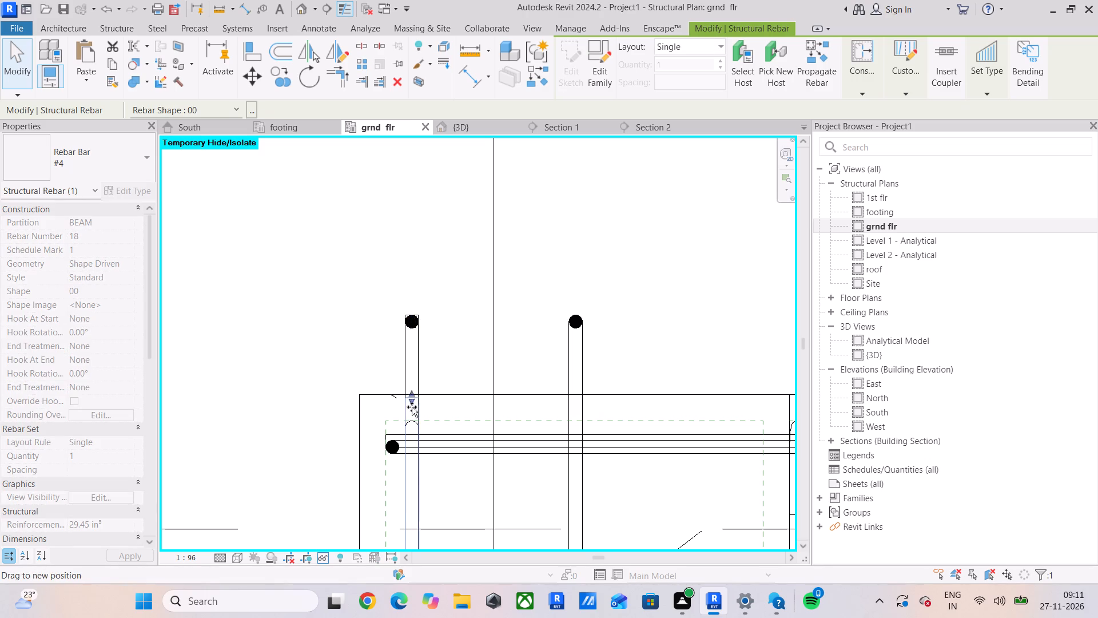
{"action": "left_click_drag", "start_coordinate": [412, 407], "coordinate": [412, 426]}
{"action": "left_click", "coordinate": [418, 325]}
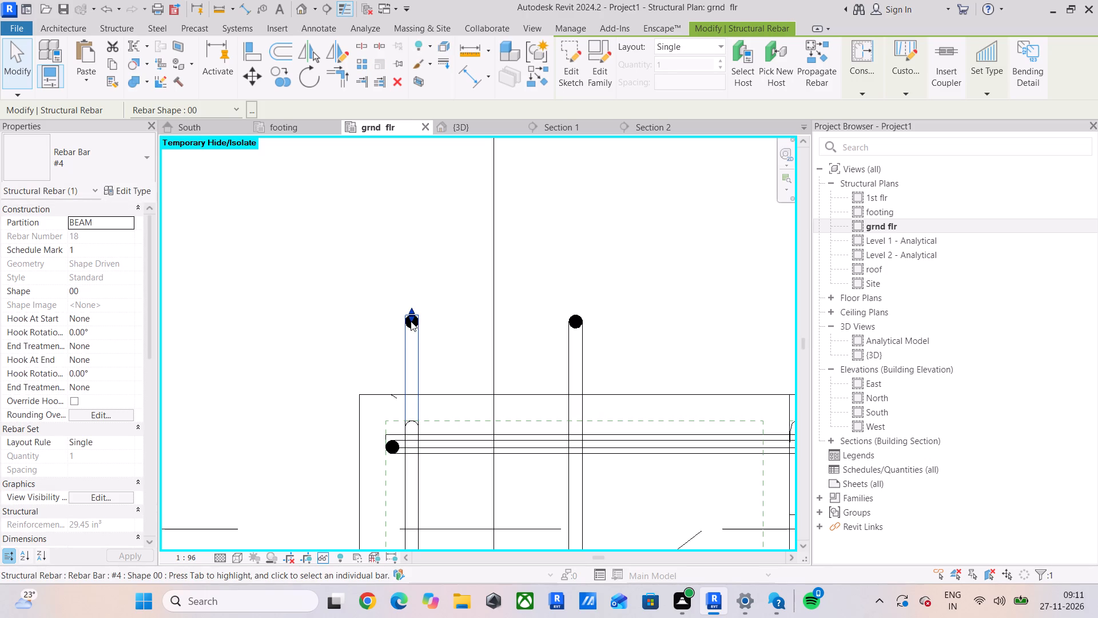
{"action": "left_click_drag", "start_coordinate": [411, 321], "coordinate": [411, 421]}
{"action": "left_click", "coordinate": [419, 328]}
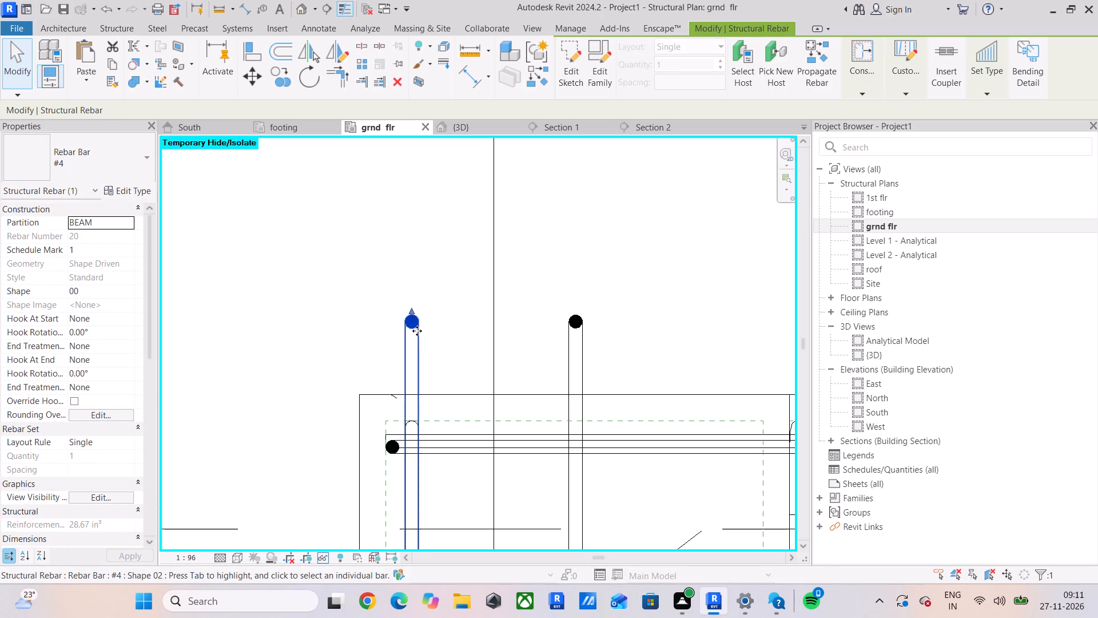
{"action": "left_click_drag", "start_coordinate": [412, 326], "coordinate": [412, 418]}
Shorten the two inner-side bars of the grid A beam to the grid 1 column's cover line.
{"action": "left_click", "coordinate": [589, 350]}
{"action": "left_click", "coordinate": [579, 354]}
{"action": "left_click_drag", "start_coordinate": [574, 320], "coordinate": [575, 385]}
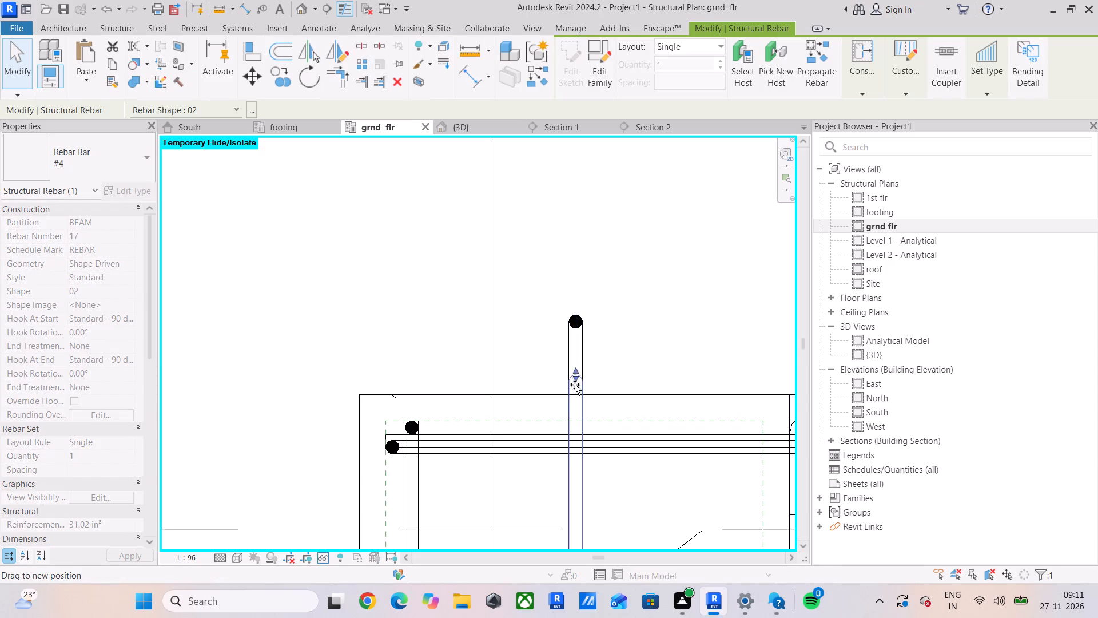
{"action": "left_click_drag", "start_coordinate": [575, 385], "coordinate": [576, 420]}
{"action": "left_click", "coordinate": [580, 332]}
{"action": "left_click_drag", "start_coordinate": [573, 323], "coordinate": [574, 345]}
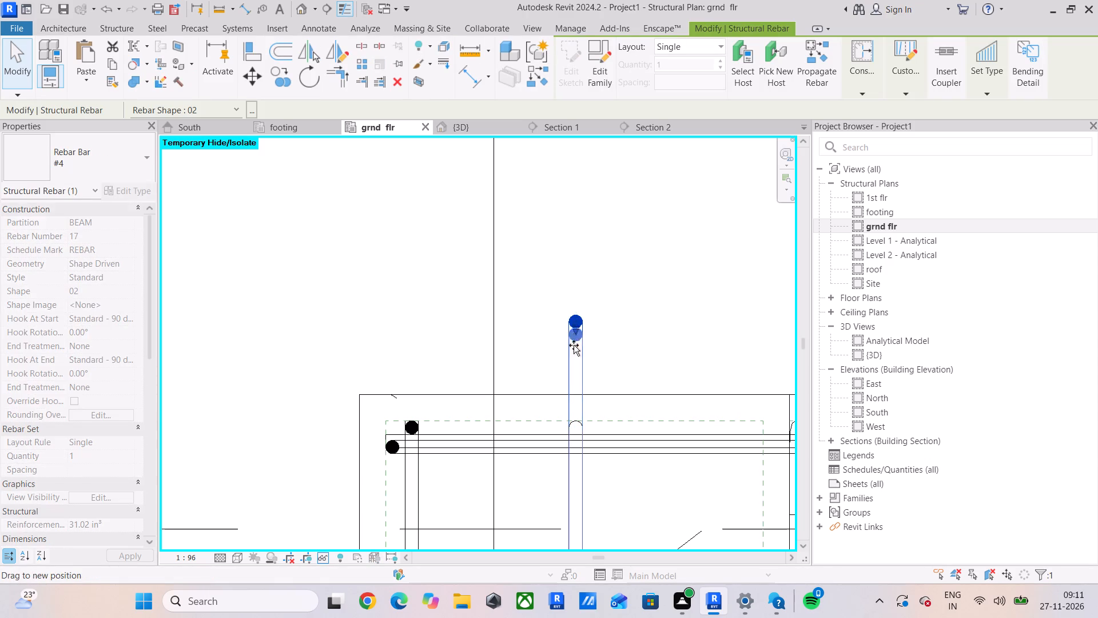
{"action": "left_click_drag", "start_coordinate": [574, 345], "coordinate": [574, 418]}
Isolate the shortened bar in a 3D section box and examine the bar ends at the grid 1 column.
{"action": "scroll", "coordinate": [587, 351], "scroll_direction": "down", "scroll_amount": 8}
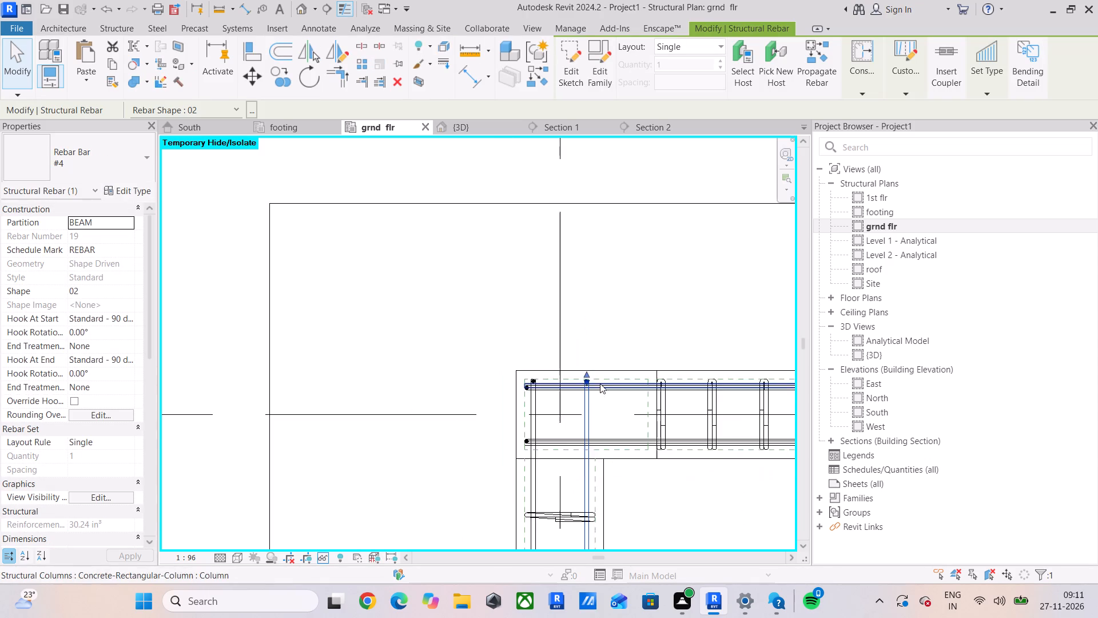
{"action": "scroll", "coordinate": [586, 391], "scroll_direction": "down", "scroll_amount": 4}
{"action": "left_click", "coordinate": [417, 82]}
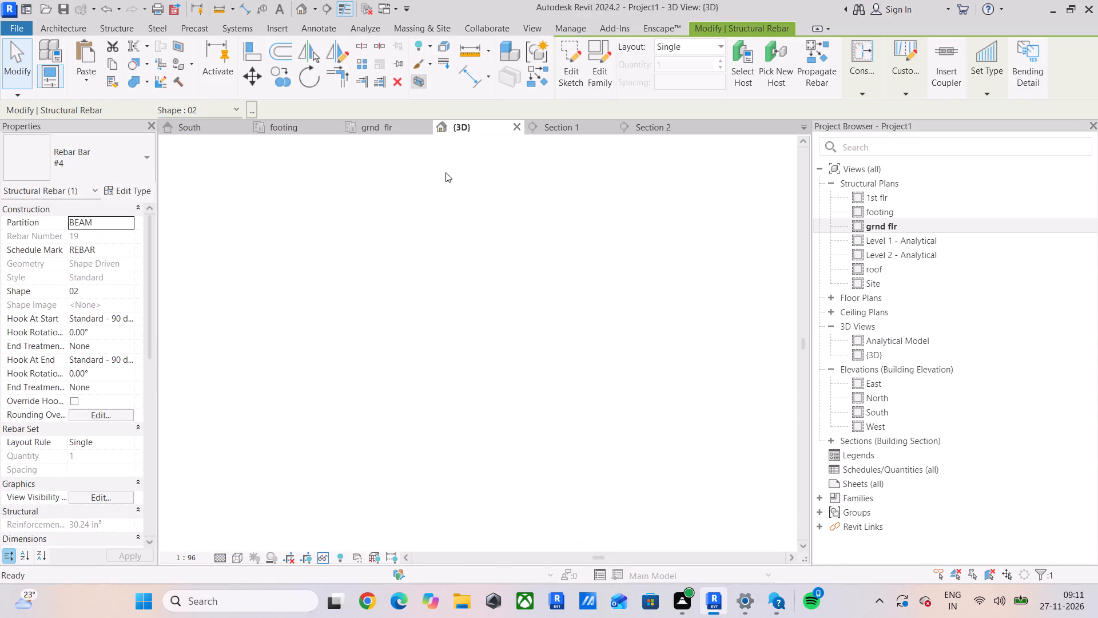
{"action": "middle_click_drag", "start_coordinate": [393, 371], "coordinate": [476, 394], "text": "shift"}
{"action": "scroll", "coordinate": [383, 365], "scroll_direction": "up", "scroll_amount": 5}
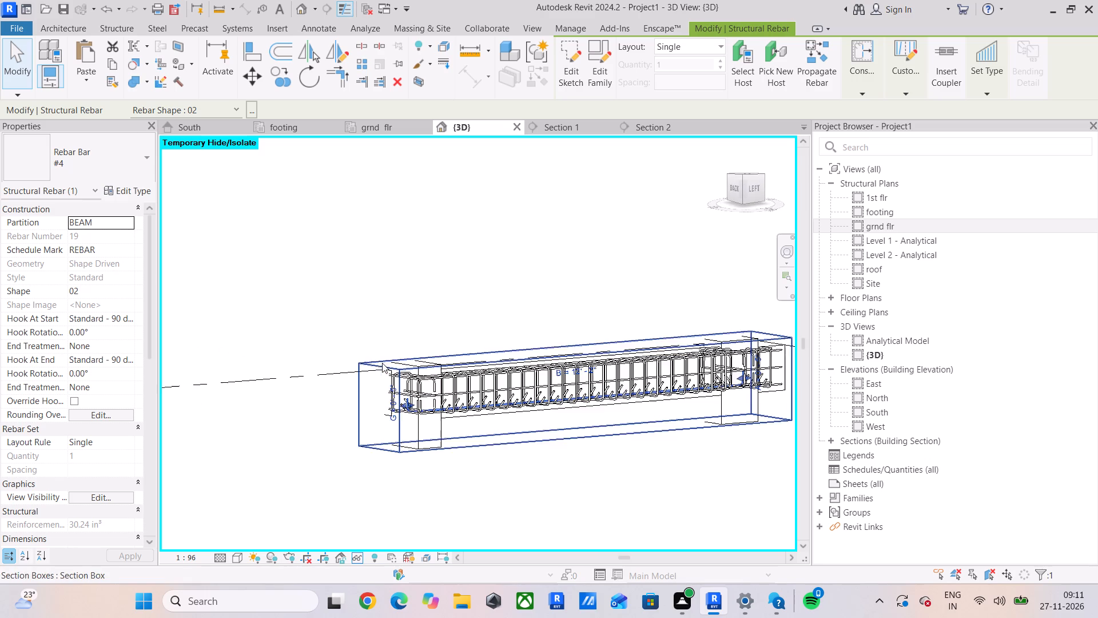
{"action": "scroll", "coordinate": [382, 363], "scroll_direction": "up", "scroll_amount": 12}
{"action": "left_click", "coordinate": [355, 363]}
{"action": "middle_click_drag", "start_coordinate": [636, 371], "coordinate": [653, 382], "text": "shift"}
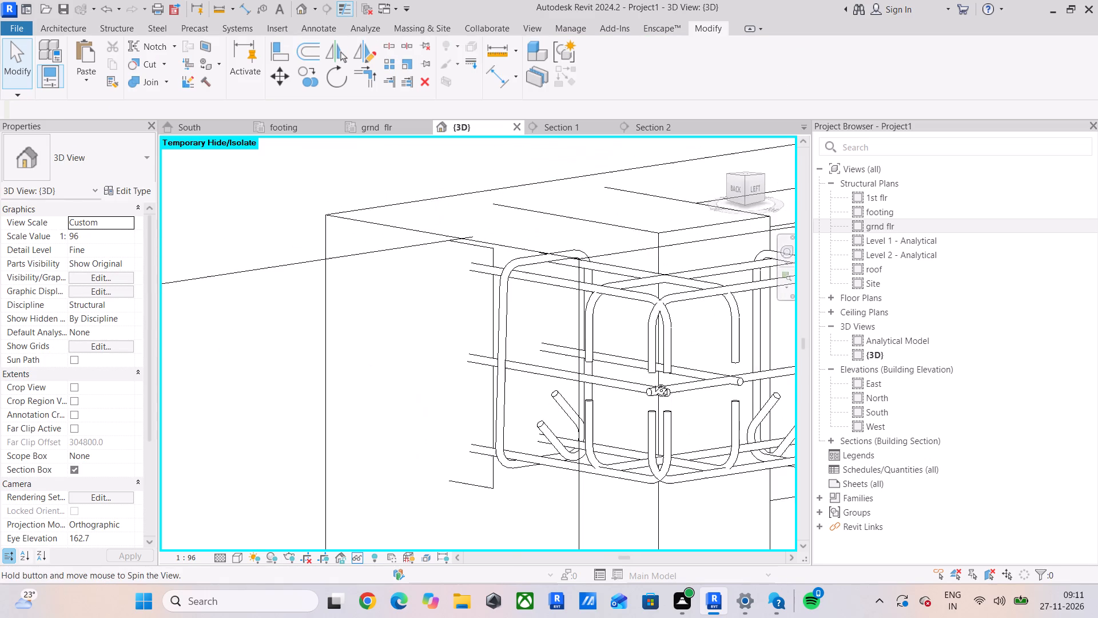
{"action": "middle_click_drag", "start_coordinate": [653, 382], "coordinate": [653, 382], "text": "shift"}
{"action": "middle_click_drag", "start_coordinate": [645, 384], "coordinate": [380, 359]}
Mirror a copy of the outer mid-height straight bar about an axis drawn along grid A in the grnd flr plan.
{"action": "left_click", "coordinate": [584, 339]}
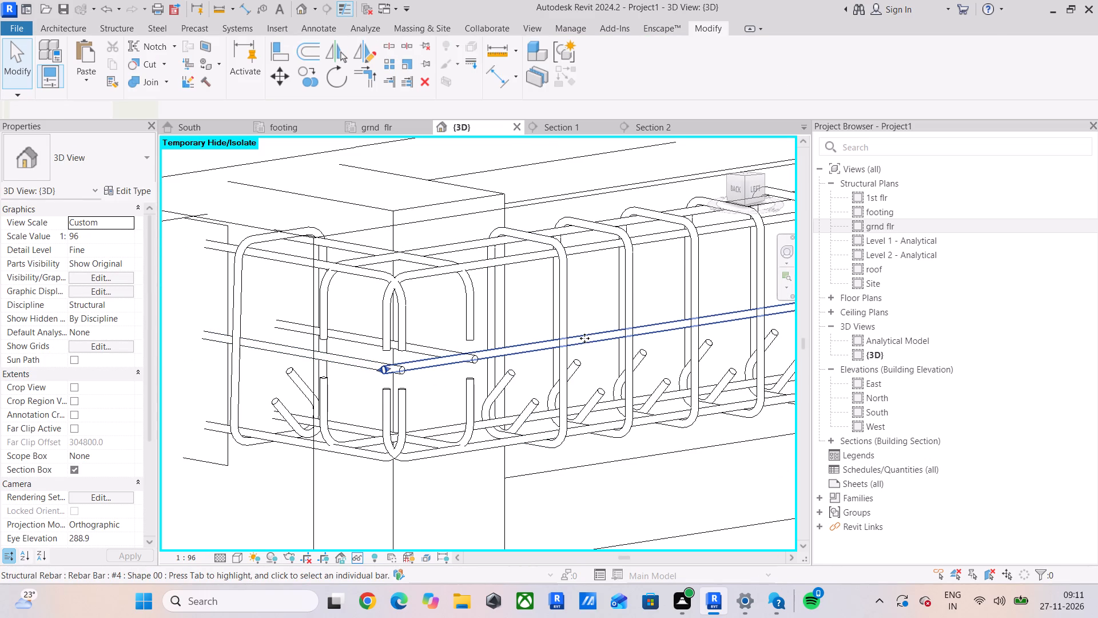
{"action": "left_click", "coordinate": [383, 125]}
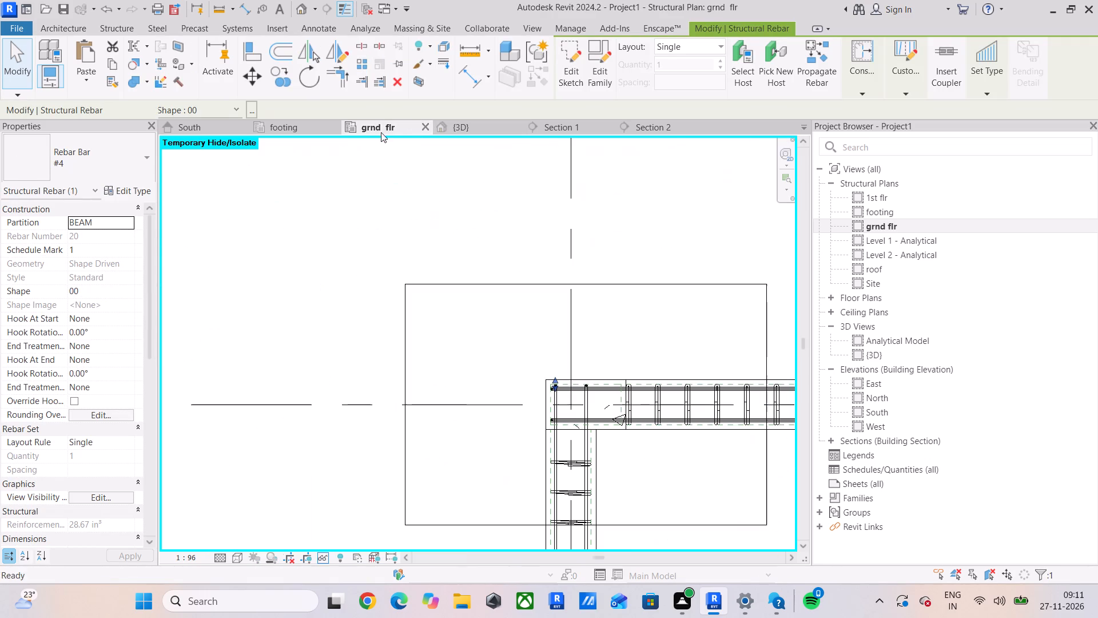
{"action": "left_click", "coordinate": [334, 58]}
{"action": "scroll", "coordinate": [567, 465], "scroll_direction": "up", "scroll_amount": 4}
{"action": "left_click", "coordinate": [568, 421]}
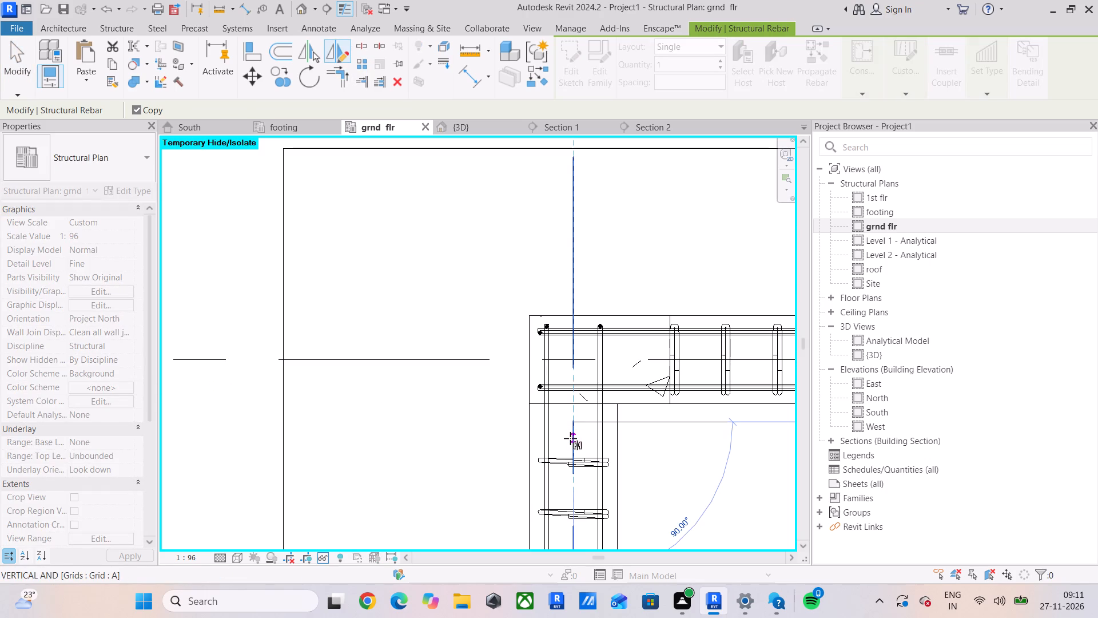
{"action": "left_click", "coordinate": [570, 438]}
{"action": "key", "text": "Escape"}
Examine the beam reinforcement with the mirrored bar in the 3D view, and dismiss the save reminder without saving.
{"action": "scroll", "coordinate": [570, 441], "scroll_direction": "down", "scroll_amount": 5}
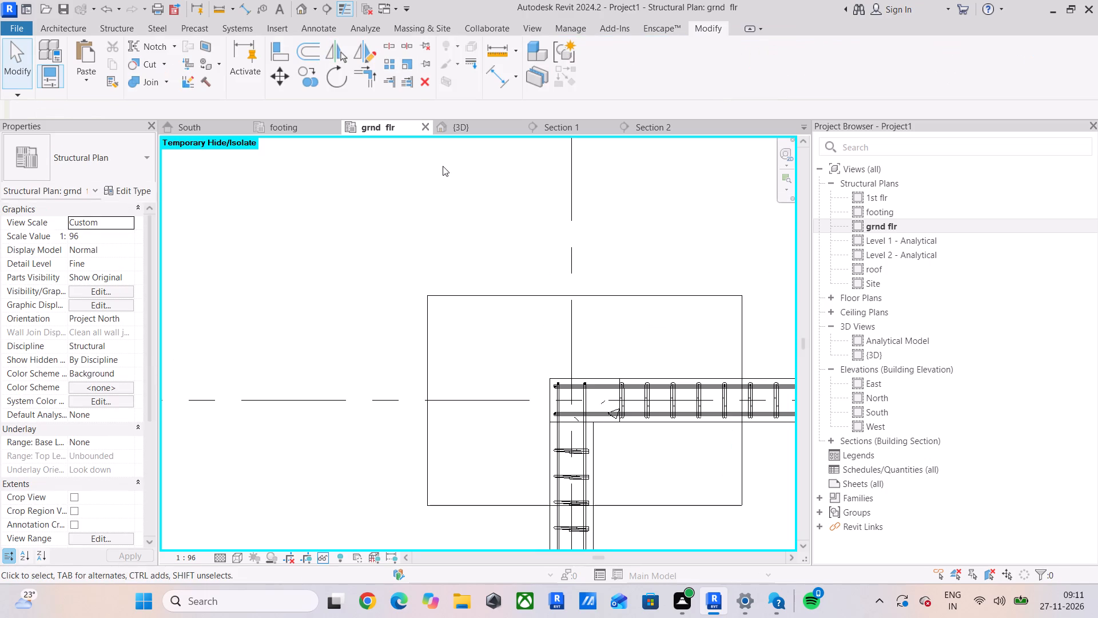
{"action": "left_click", "coordinate": [467, 129]}
{"action": "scroll", "coordinate": [463, 360], "scroll_direction": "down", "scroll_amount": 5}
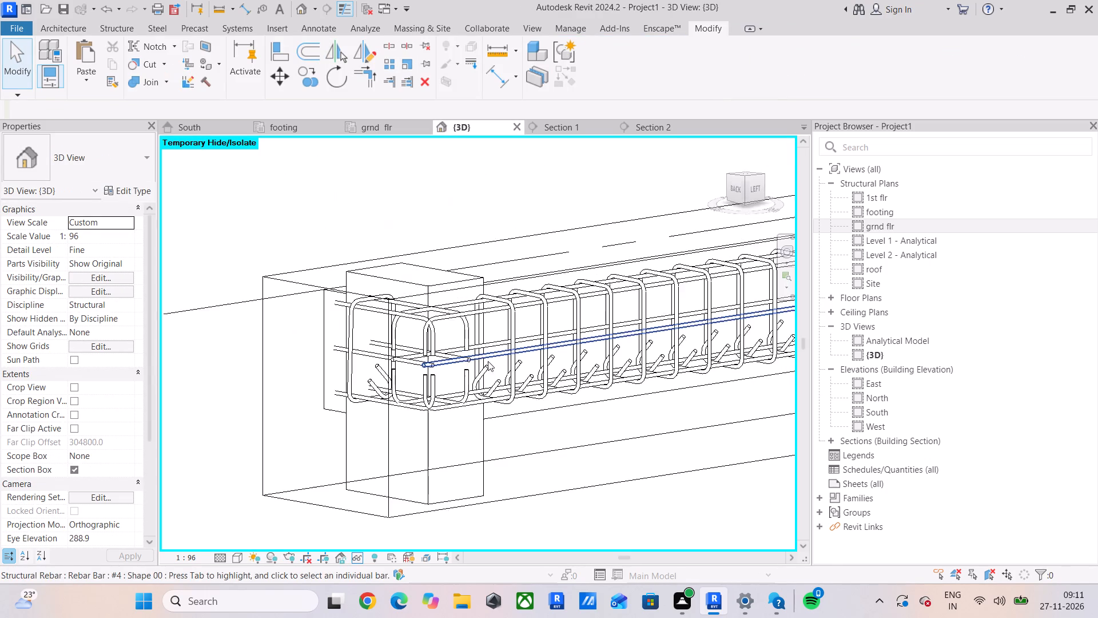
{"action": "middle_click_drag", "start_coordinate": [491, 360], "coordinate": [216, 396]}
{"action": "scroll", "coordinate": [314, 399], "scroll_direction": "down", "scroll_amount": 10}
{"action": "middle_click_drag", "start_coordinate": [477, 398], "coordinate": [423, 414], "text": "shift"}
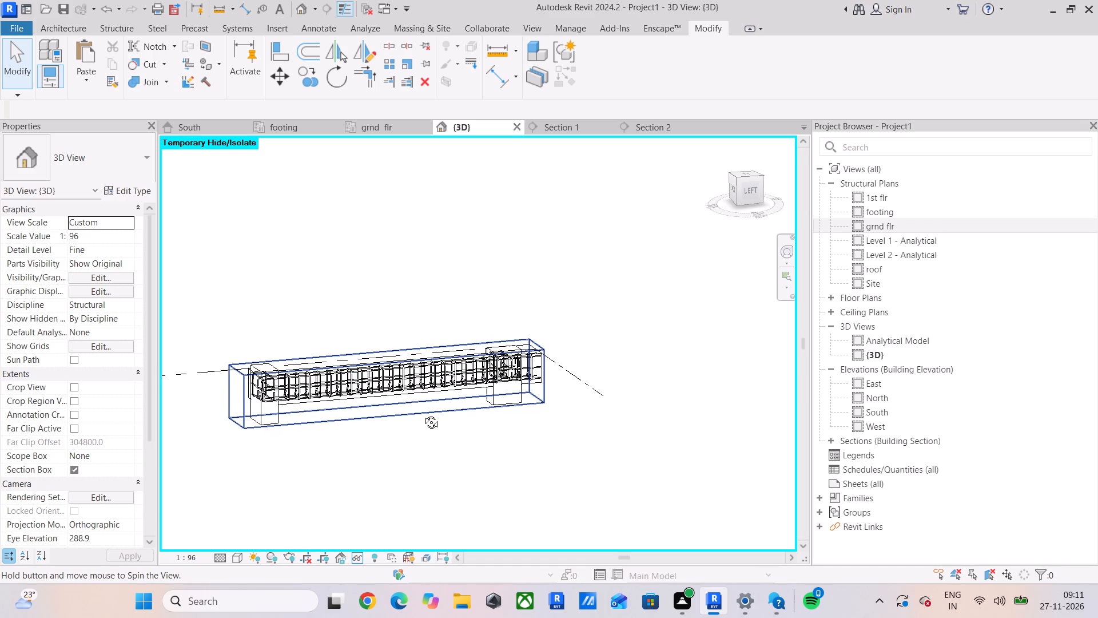
{"action": "middle_click_drag", "start_coordinate": [423, 414], "coordinate": [409, 417], "text": "shift"}
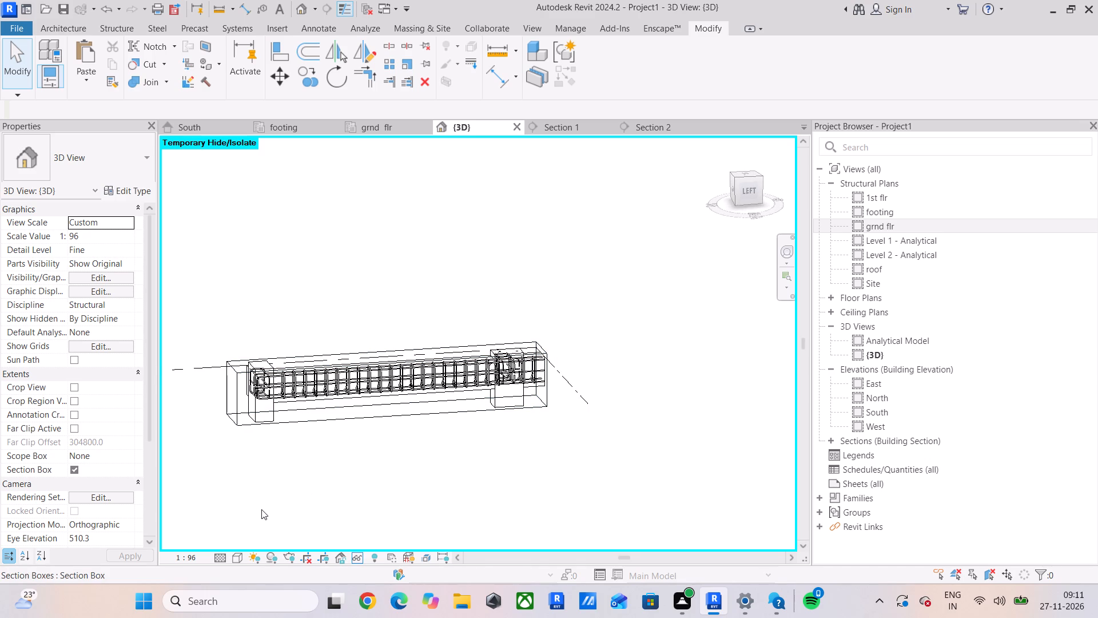
{"action": "left_click", "coordinate": [261, 509]}
{"action": "key", "text": "Escape"}
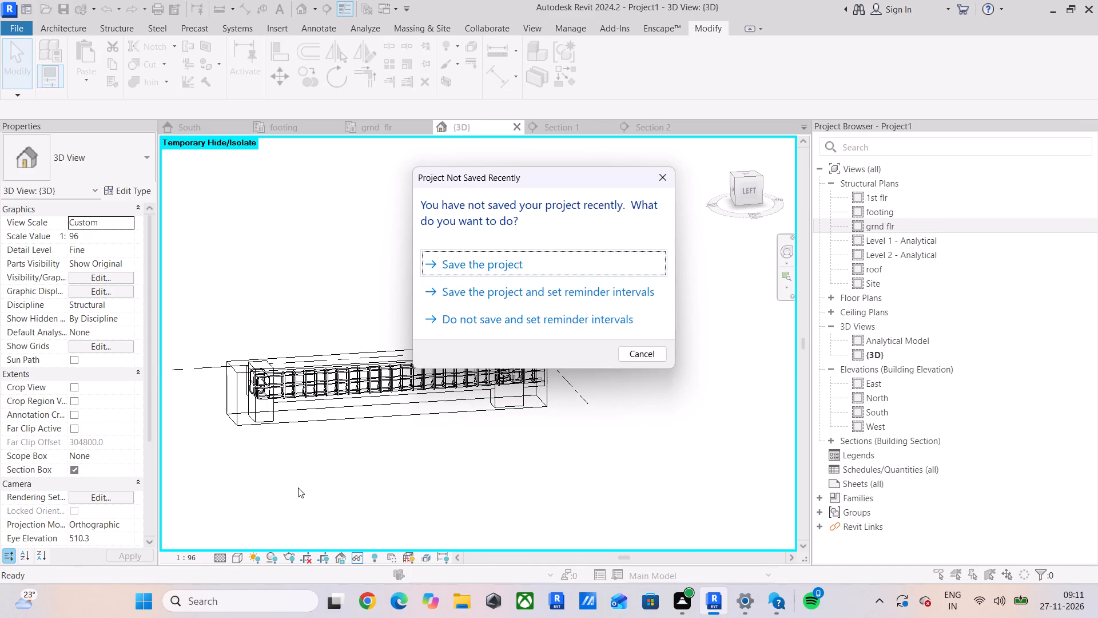
{"action": "left_click", "coordinate": [660, 176]}
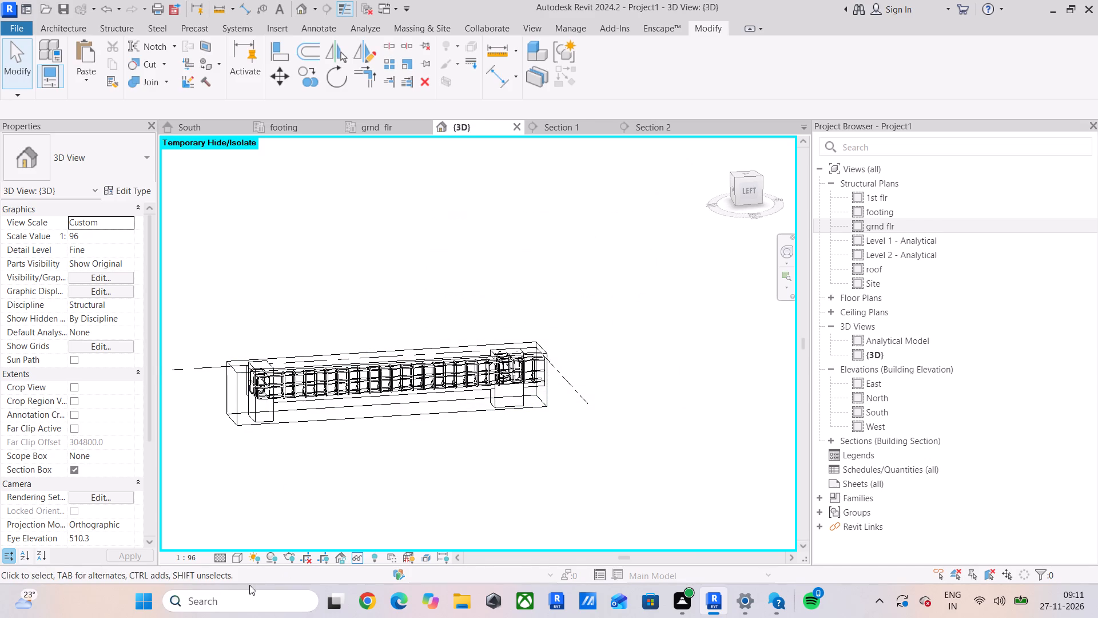
Turn off the 3D view's section box and examine the ground floor beam reinforcement across the whole frame.
{"action": "left_click", "coordinate": [74, 471]}
{"action": "scroll", "coordinate": [535, 425], "scroll_direction": "down", "scroll_amount": 5}
{"action": "scroll", "coordinate": [705, 422], "scroll_direction": "down", "scroll_amount": 3}
{"action": "middle_click_drag", "start_coordinate": [718, 439], "coordinate": [672, 466], "text": "shift"}
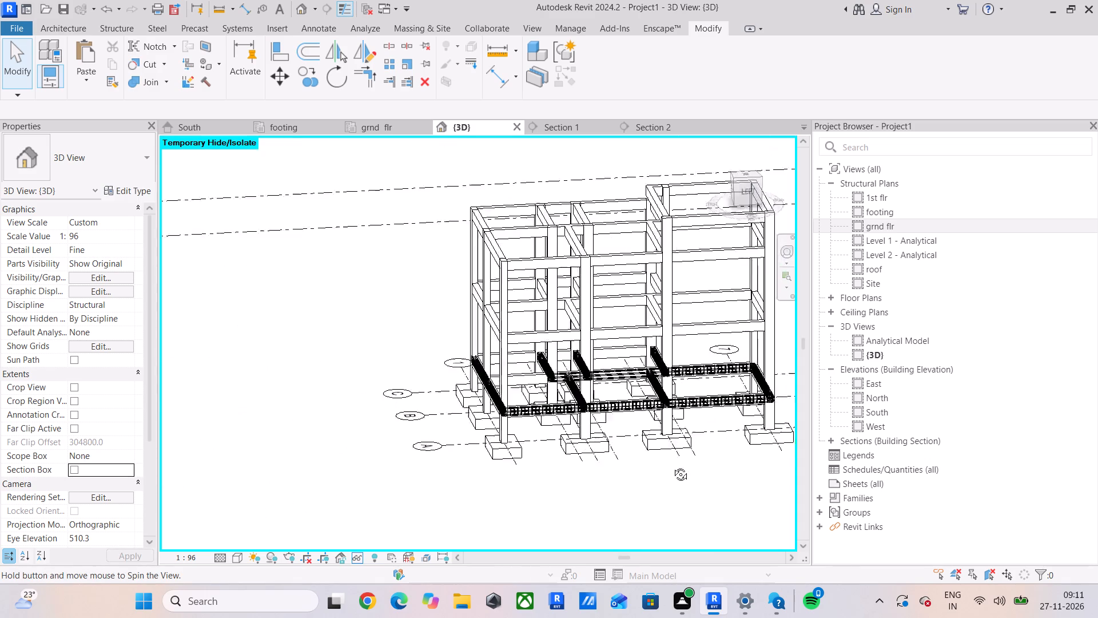
{"action": "middle_click_drag", "start_coordinate": [672, 466], "coordinate": [484, 489], "text": "shift"}
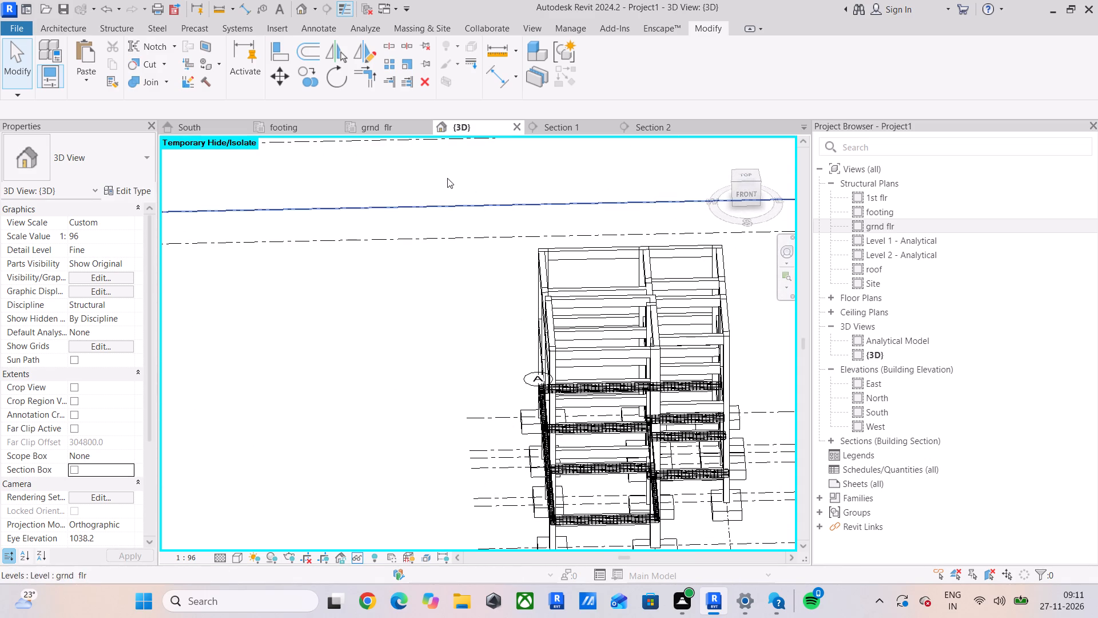
Filter the grnd flr plan selection to Structural Rebar only and set all of it to show unobscured in the {3D} view.
{"action": "left_click", "coordinate": [387, 130]}
{"action": "scroll", "coordinate": [568, 436], "scroll_direction": "down", "scroll_amount": 10}
{"action": "middle_click_drag", "start_coordinate": [638, 433], "coordinate": [449, 344]}
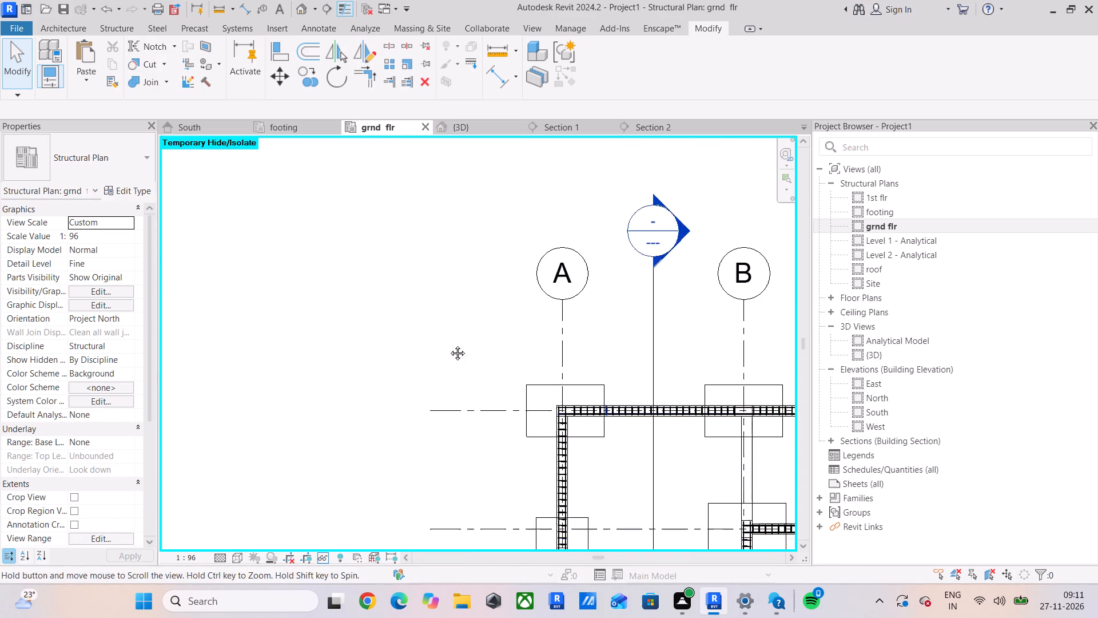
{"action": "middle_click_drag", "start_coordinate": [449, 344], "coordinate": [272, 225]}
{"action": "middle_click_drag", "start_coordinate": [425, 380], "coordinate": [391, 262]}
{"action": "scroll", "coordinate": [387, 343], "scroll_direction": "up", "scroll_amount": 6}
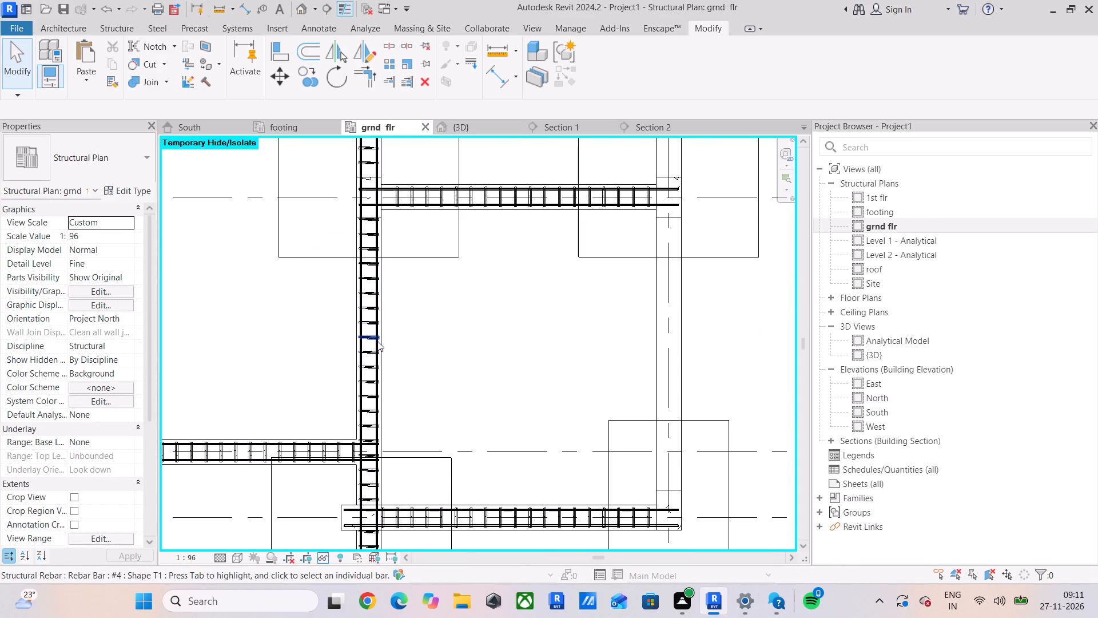
{"action": "left_click", "coordinate": [375, 342]}
{"action": "scroll", "coordinate": [375, 342], "scroll_direction": "down", "scroll_amount": 5}
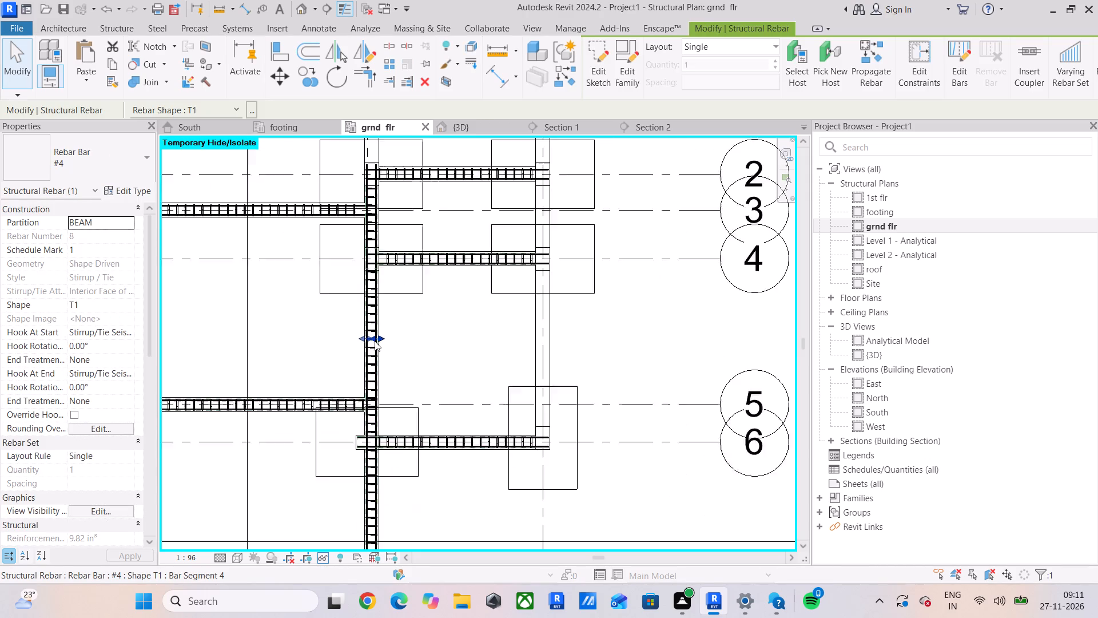
{"action": "scroll", "coordinate": [375, 341], "scroll_direction": "down", "scroll_amount": 3}
{"action": "middle_click_drag", "start_coordinate": [375, 341], "coordinate": [387, 355]}
{"action": "scroll", "coordinate": [388, 356], "scroll_direction": "down", "scroll_amount": 5}
{"action": "left_click_drag", "start_coordinate": [274, 223], "coordinate": [406, 442]}
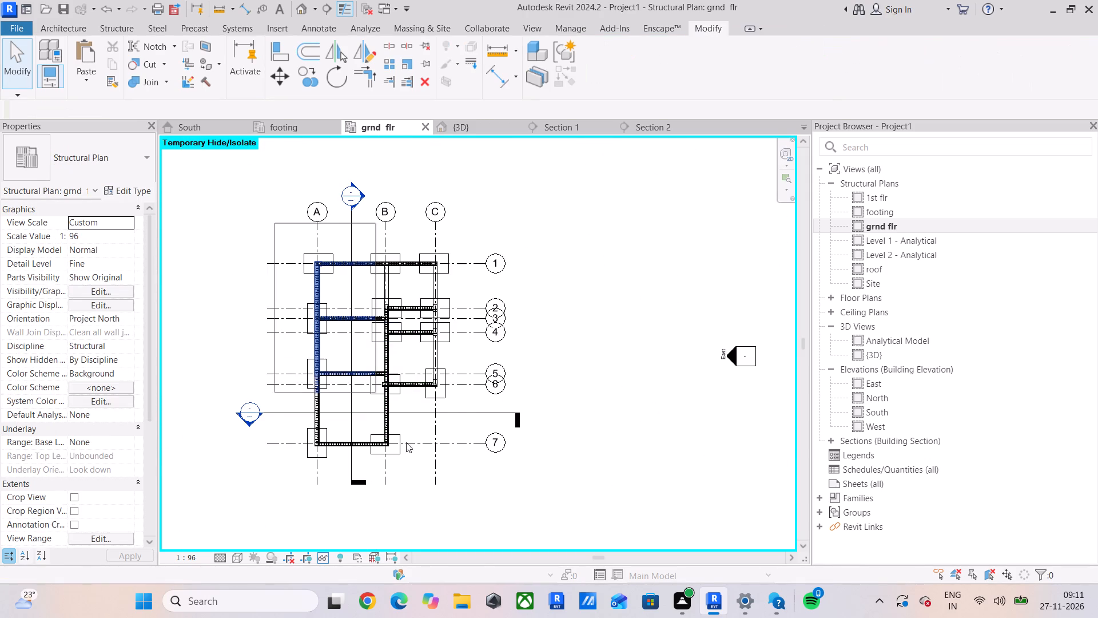
{"action": "left_click_drag", "start_coordinate": [406, 442], "coordinate": [455, 489]}
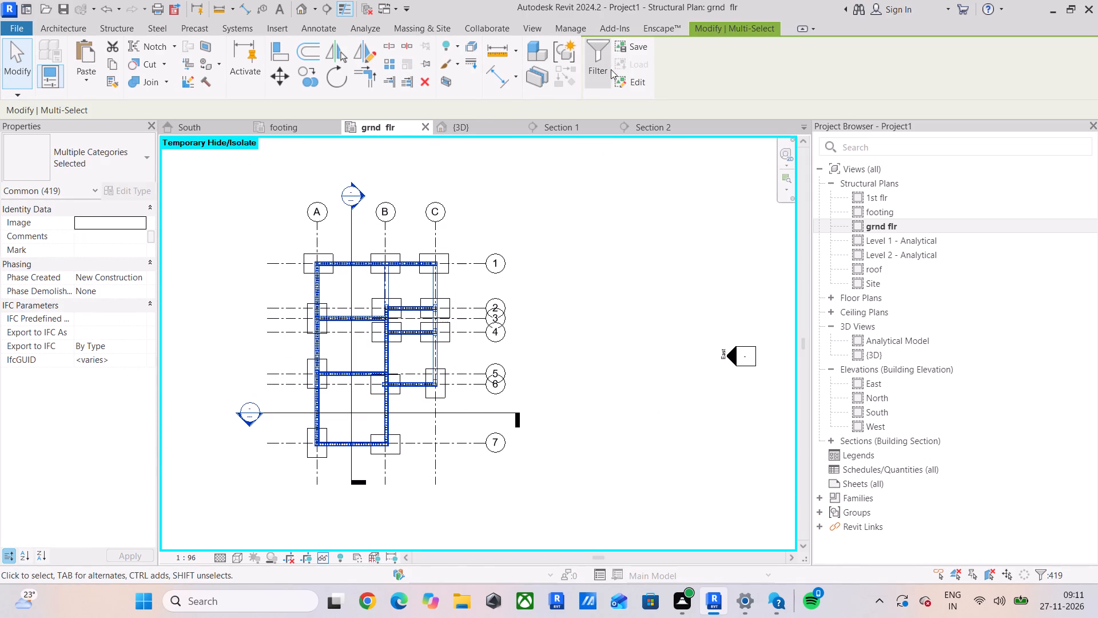
{"action": "left_click", "coordinate": [599, 55]}
{"action": "left_click", "coordinate": [654, 227]}
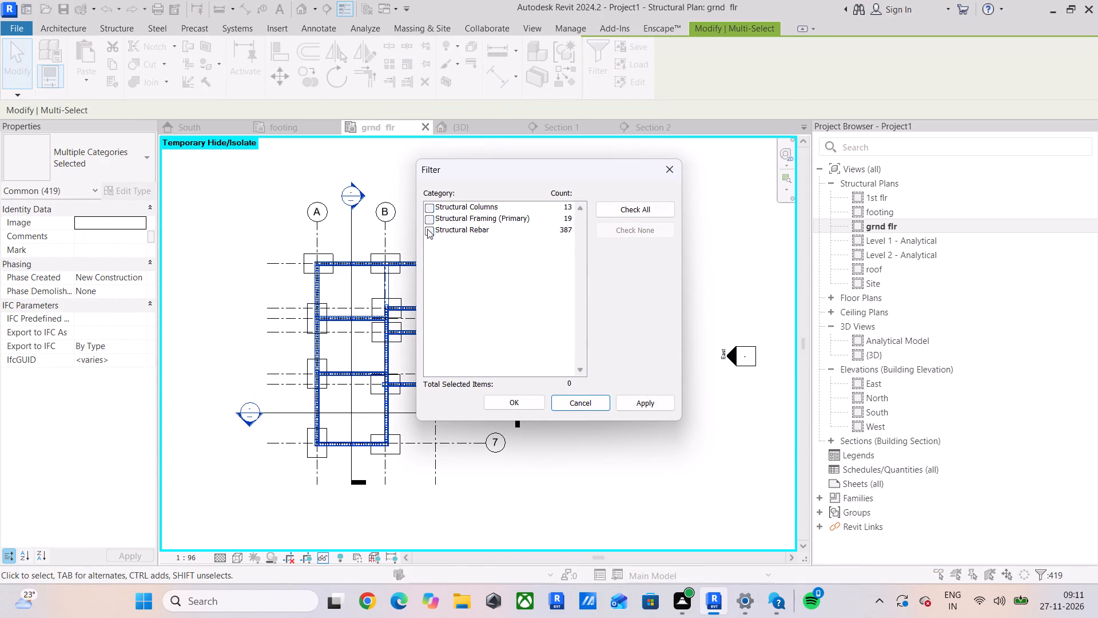
{"action": "left_click", "coordinate": [427, 229]}
{"action": "left_click", "coordinate": [515, 401]}
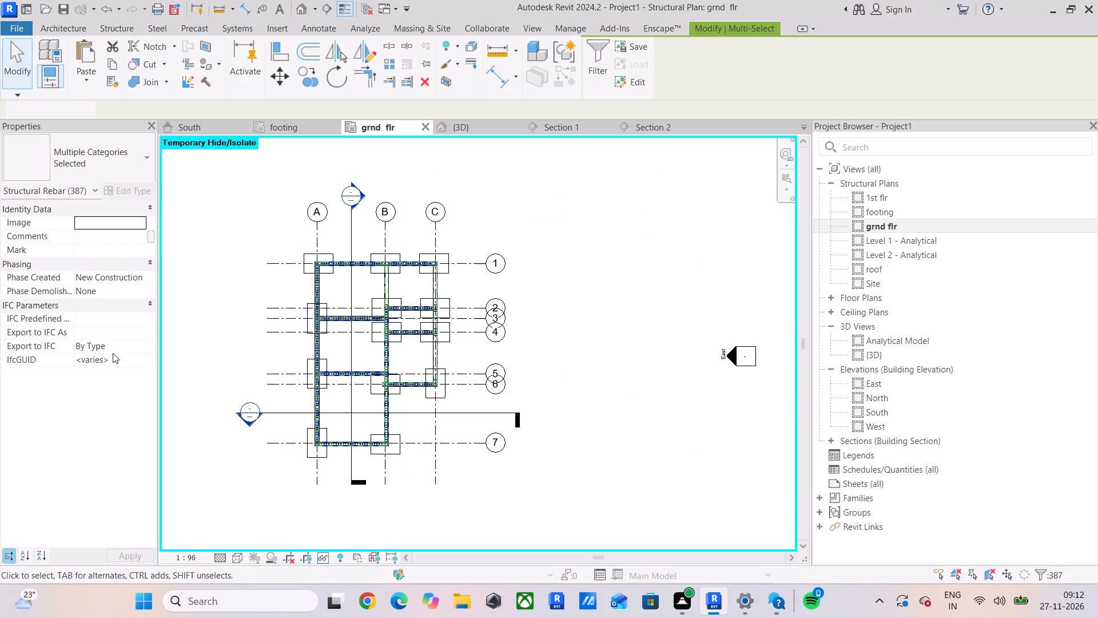
{"action": "left_click", "coordinate": [105, 498]}
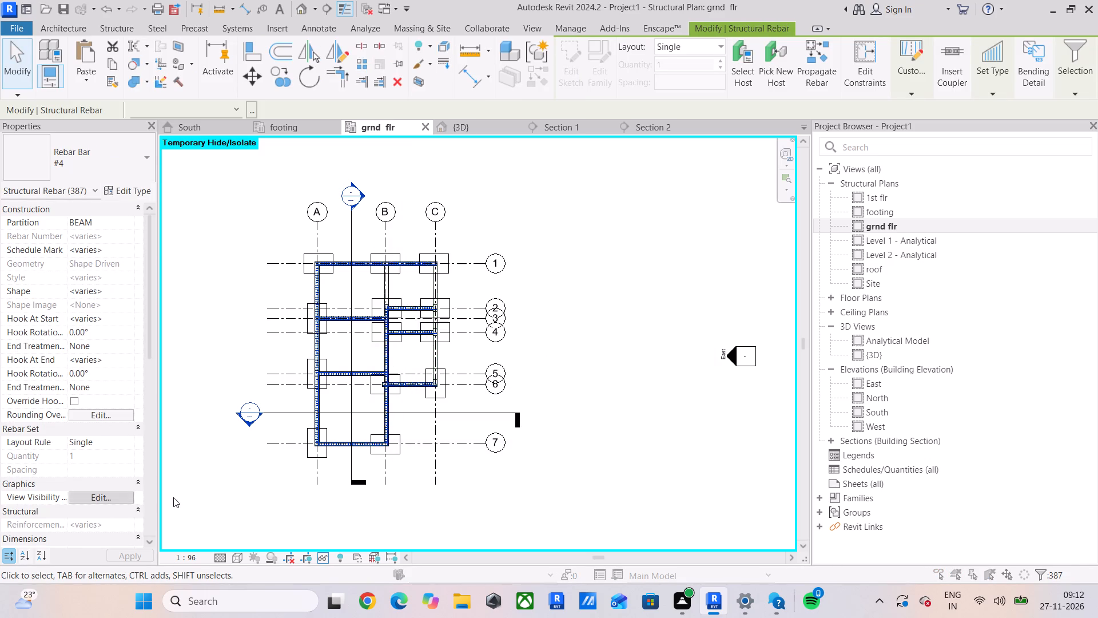
{"action": "left_click", "coordinate": [650, 266]}
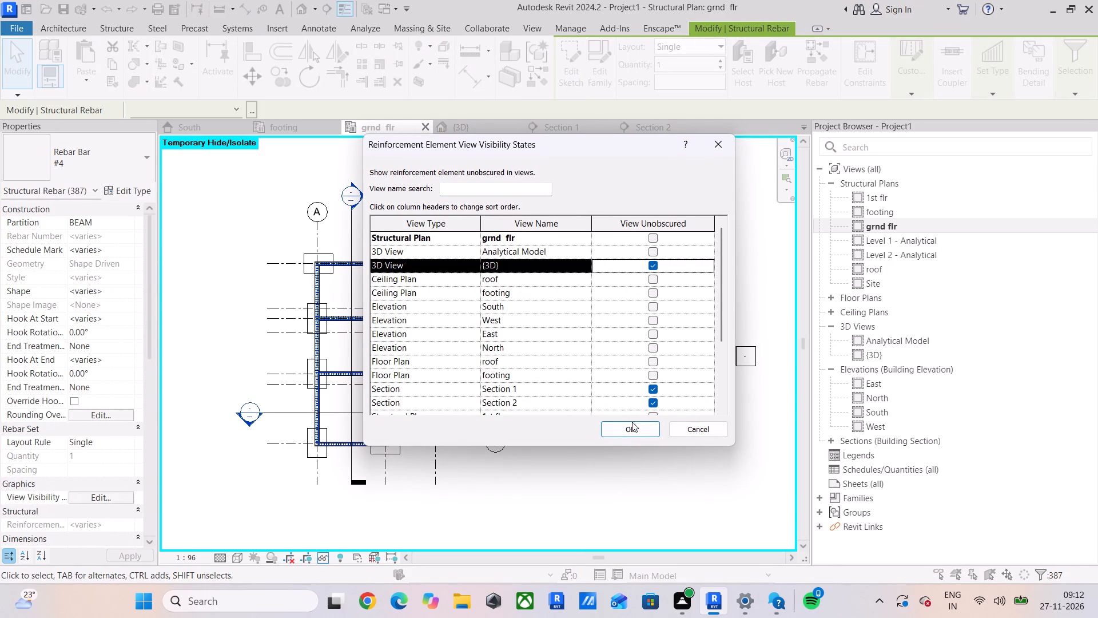
{"action": "left_click", "coordinate": [630, 426]}
Examine the ground floor beam reinforcement across the frame in the 3D view.
{"action": "left_click", "coordinate": [452, 129]}
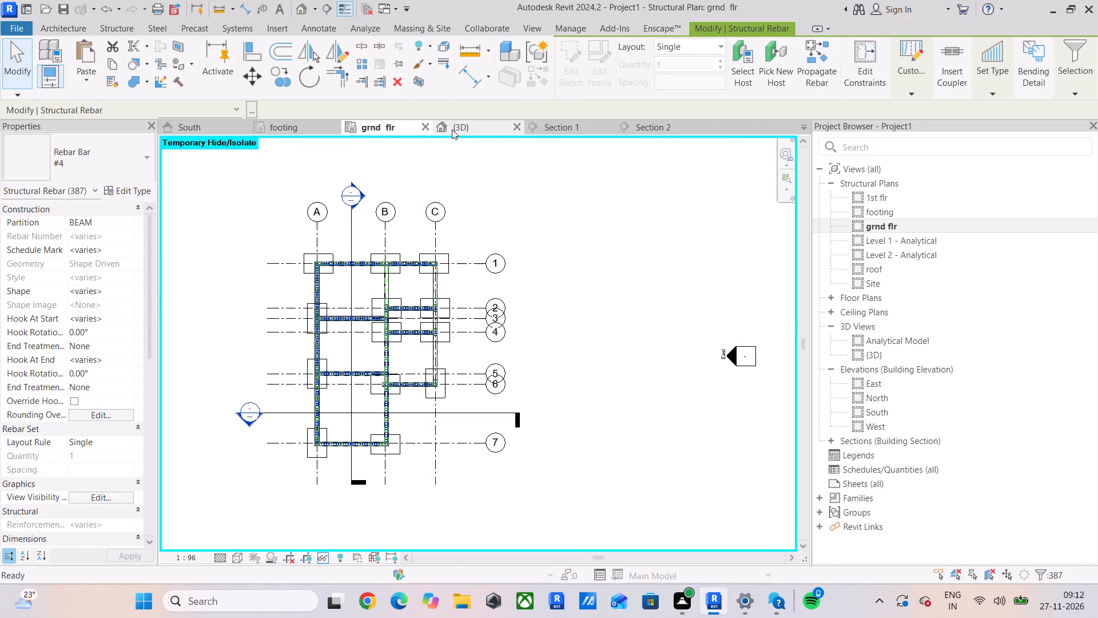
{"action": "left_click", "coordinate": [420, 371]}
{"action": "middle_click_drag", "start_coordinate": [583, 435], "coordinate": [593, 441], "text": "shift"}
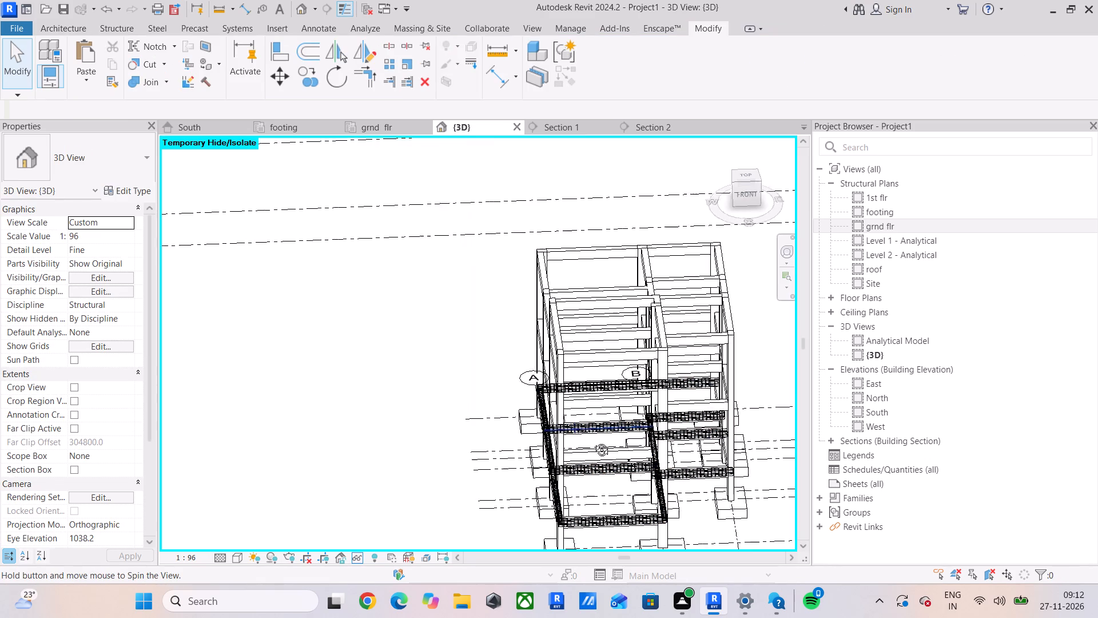
{"action": "middle_click_drag", "start_coordinate": [593, 441], "coordinate": [561, 461], "text": "shift"}
{"action": "middle_click_drag", "start_coordinate": [566, 455], "coordinate": [430, 378]}
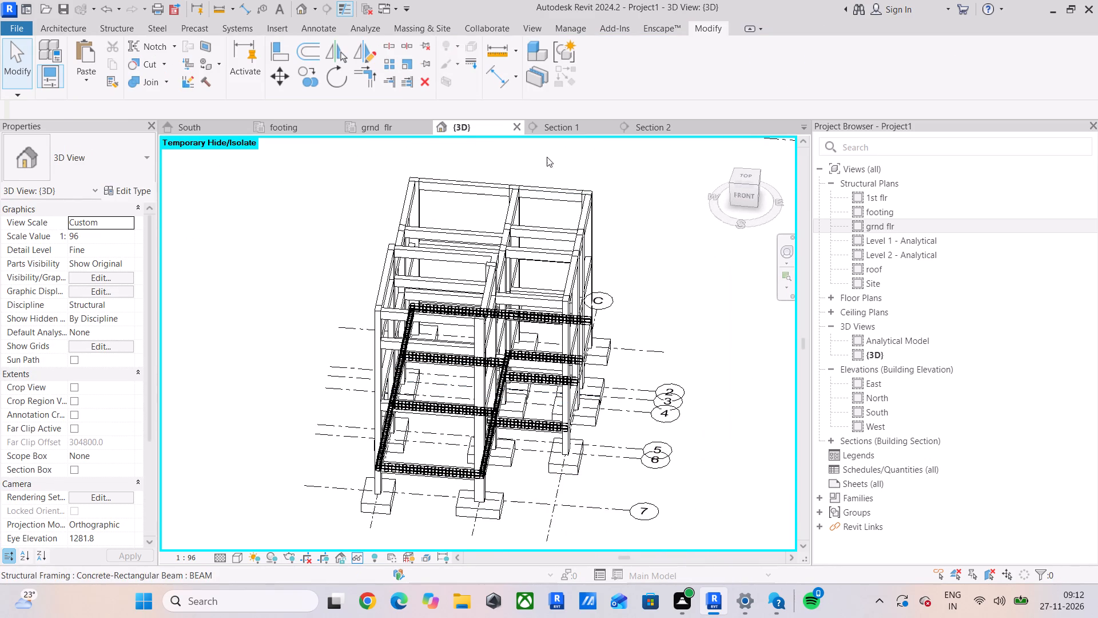
Copy the grid B beam's rebar between grids 4 and 6, excluding the grid 5 beam's crossing bars, to the matching beam on grid C.
{"action": "left_click", "coordinate": [399, 124]}
{"action": "scroll", "coordinate": [420, 392], "scroll_direction": "up", "scroll_amount": 5}
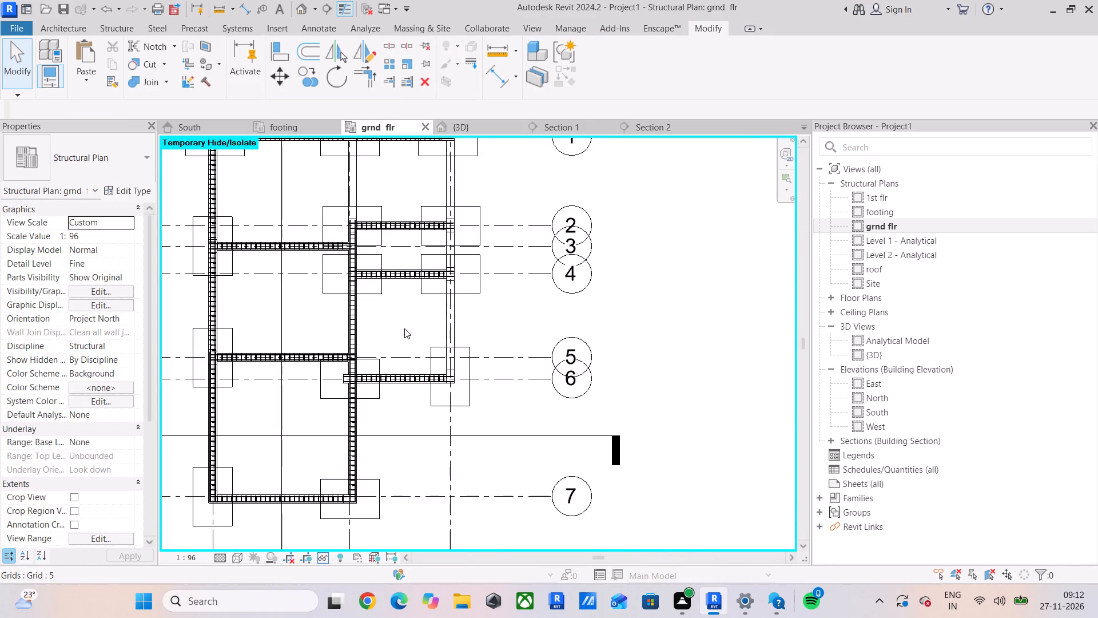
{"action": "scroll", "coordinate": [359, 307], "scroll_direction": "up", "scroll_amount": 5}
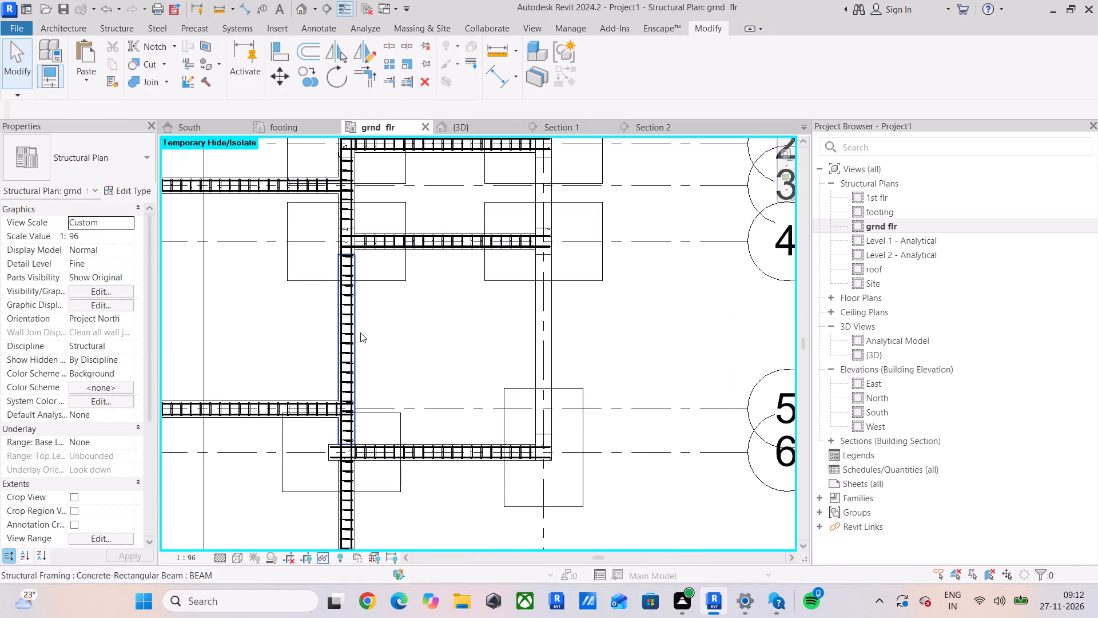
{"action": "left_click", "coordinate": [360, 332]}
{"action": "scroll", "coordinate": [344, 239], "scroll_direction": "up", "scroll_amount": 7}
{"action": "left_click", "coordinate": [357, 274]}
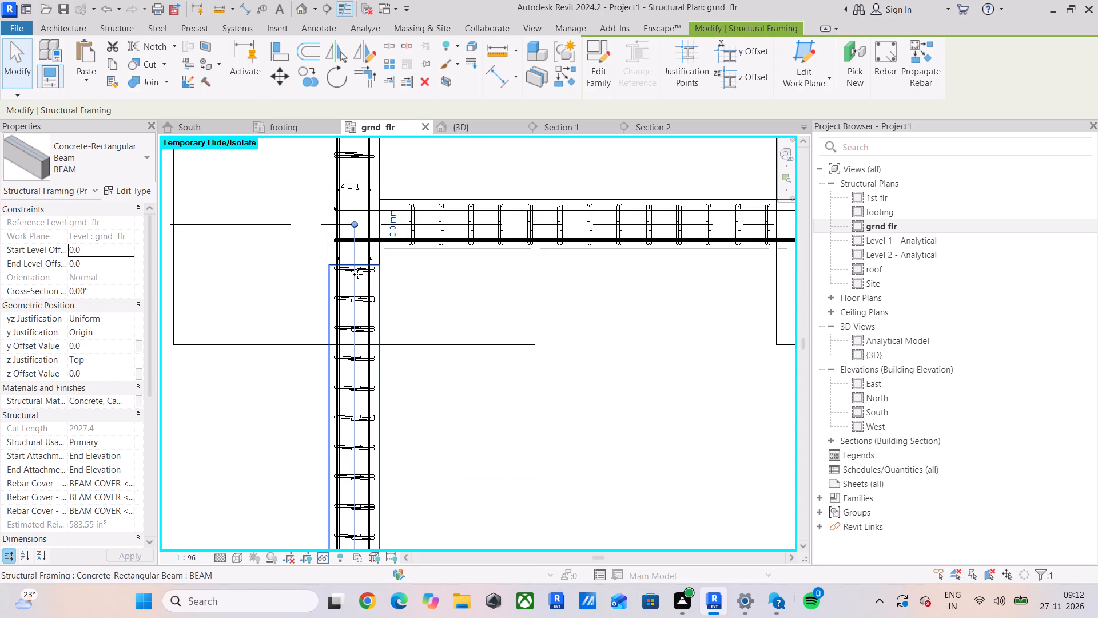
{"action": "scroll", "coordinate": [357, 306], "scroll_direction": "up", "scroll_amount": 4}
{"action": "left_click", "coordinate": [359, 299]}
{"action": "right_click", "coordinate": [359, 299]}
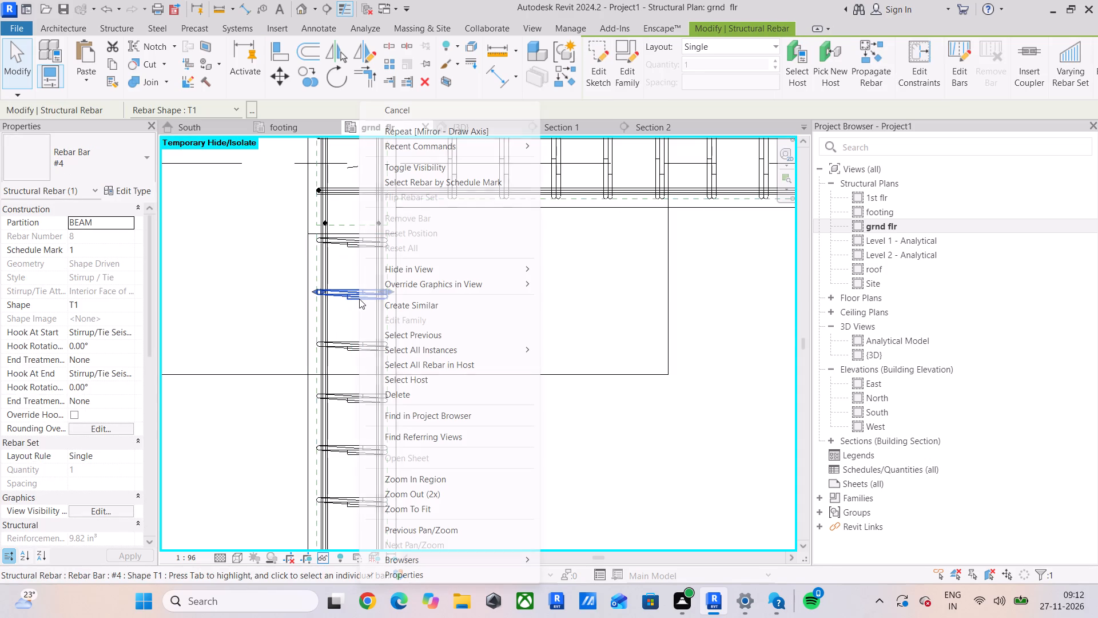
{"action": "left_click", "coordinate": [432, 361]}
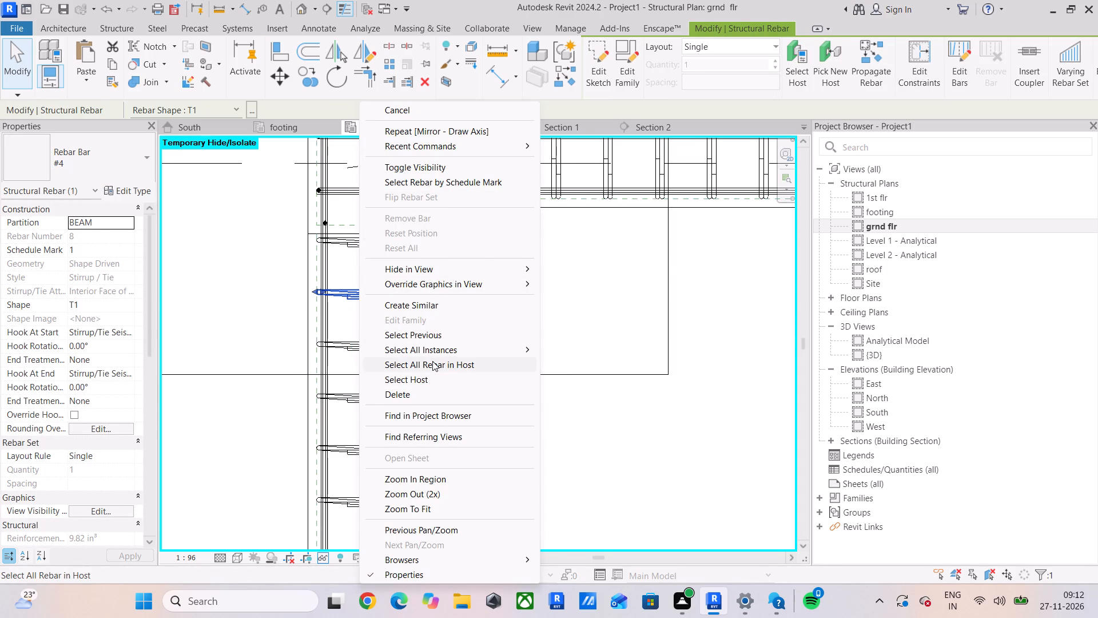
{"action": "scroll", "coordinate": [432, 361], "scroll_direction": "down", "scroll_amount": 12}
{"action": "middle_click_drag", "start_coordinate": [472, 391], "coordinate": [441, 298]}
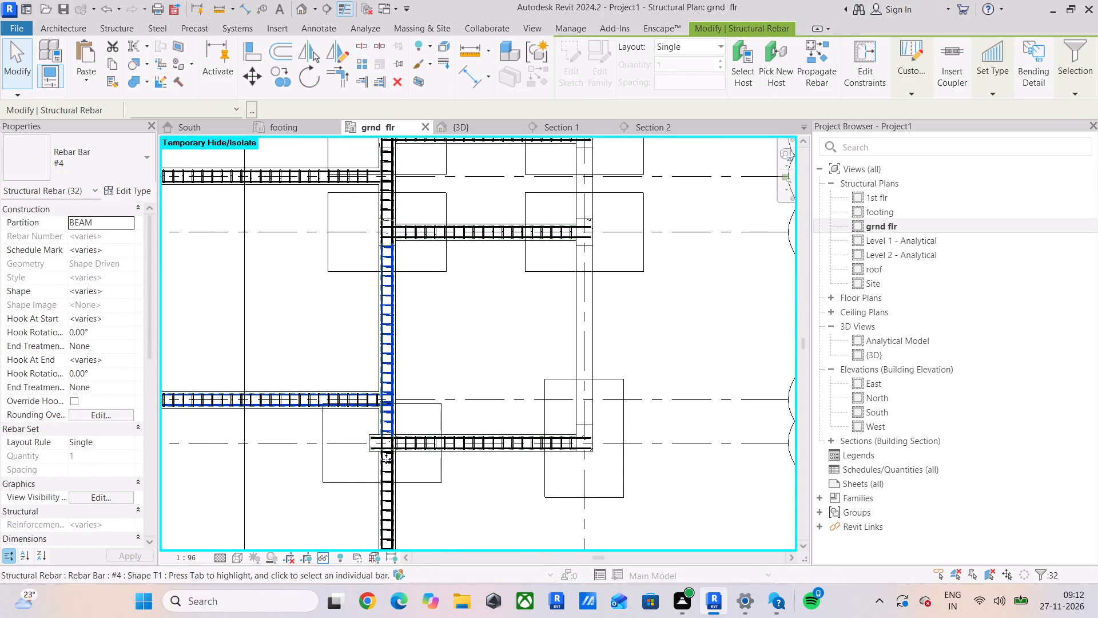
{"action": "scroll", "coordinate": [324, 414], "scroll_direction": "up", "scroll_amount": 6}
{"action": "scroll", "coordinate": [401, 406], "scroll_direction": "up", "scroll_amount": 10}
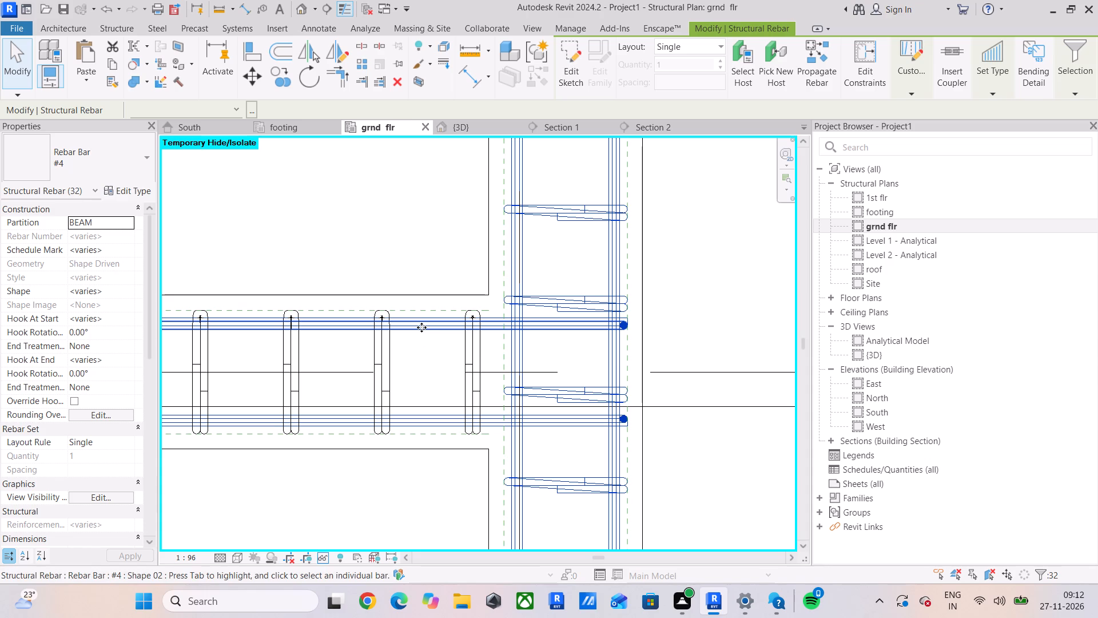
{"action": "left_click_drag", "start_coordinate": [433, 255], "coordinate": [414, 479], "text": "shift"}
{"action": "scroll", "coordinate": [414, 481], "scroll_direction": "down", "scroll_amount": 5}
{"action": "middle_click_drag", "start_coordinate": [484, 451], "coordinate": [417, 464]}
{"action": "scroll", "coordinate": [500, 442], "scroll_direction": "down", "scroll_amount": 5}
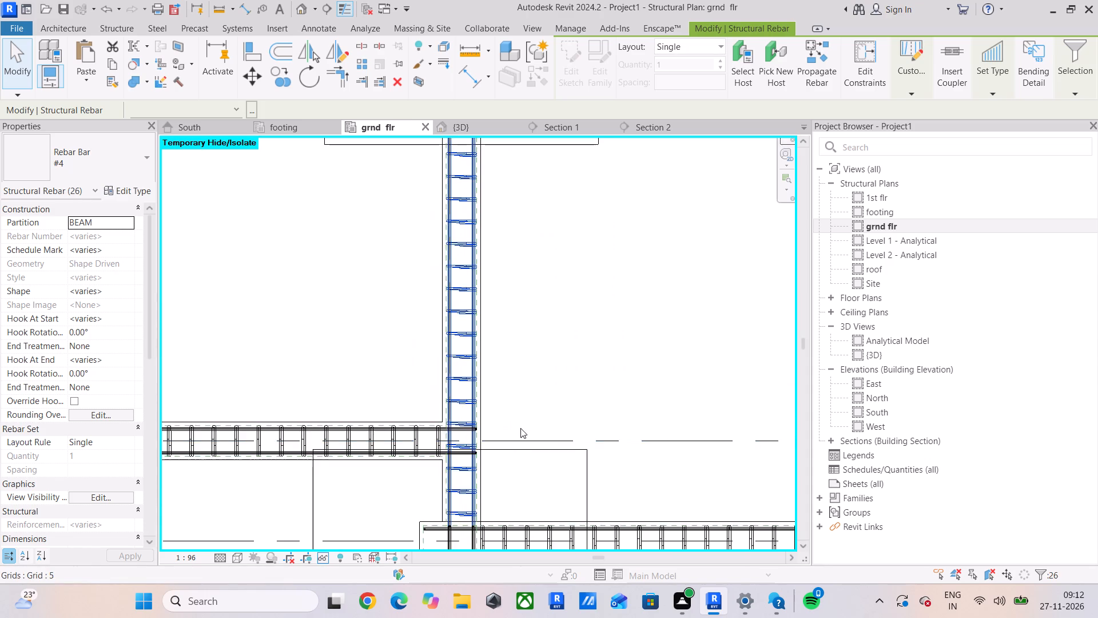
{"action": "middle_click_drag", "start_coordinate": [528, 422], "coordinate": [443, 511]}
{"action": "scroll", "coordinate": [474, 474], "scroll_direction": "down", "scroll_amount": 5}
{"action": "scroll", "coordinate": [483, 437], "scroll_direction": "up", "scroll_amount": 1}
{"action": "middle_click_drag", "start_coordinate": [483, 437], "coordinate": [463, 464]}
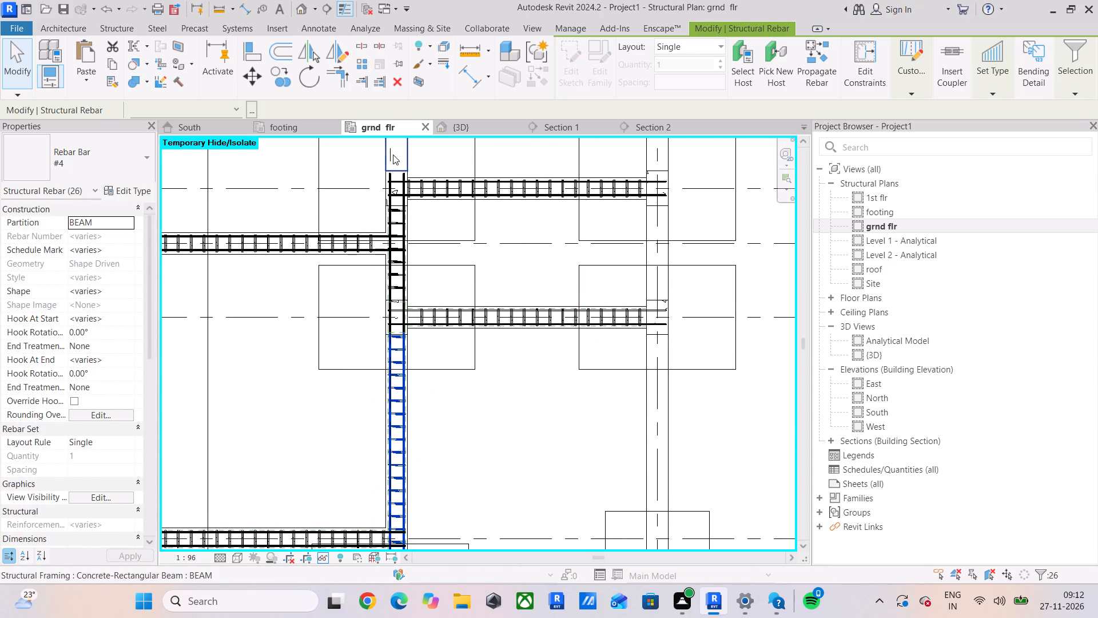
{"action": "left_click", "coordinate": [282, 70]}
{"action": "scroll", "coordinate": [432, 325], "scroll_direction": "up", "scroll_amount": 8}
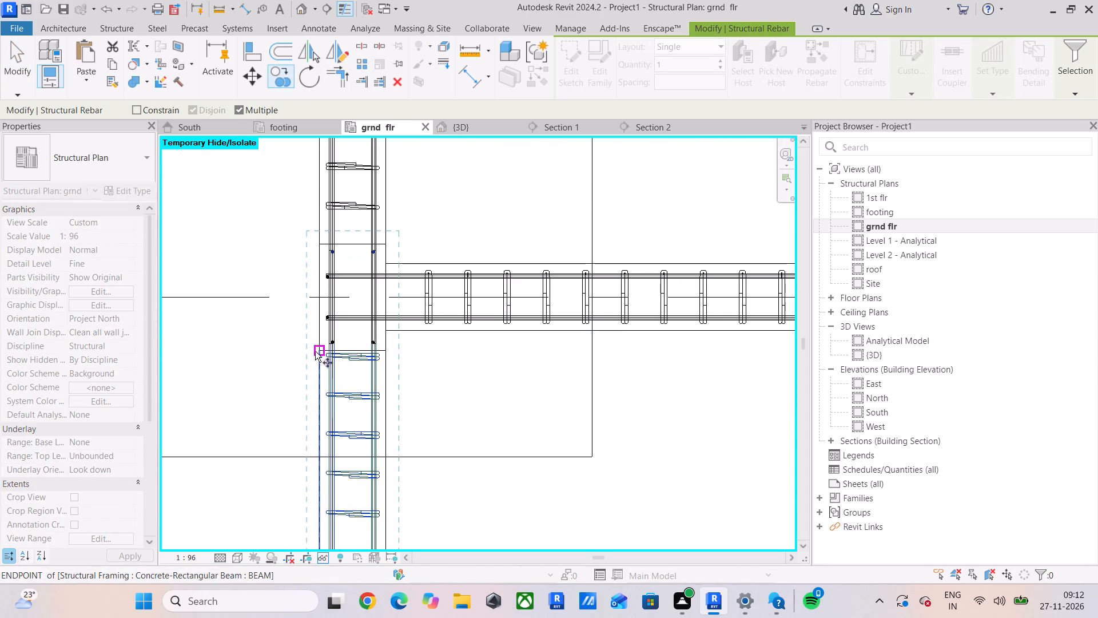
{"action": "scroll", "coordinate": [313, 354], "scroll_direction": "up", "scroll_amount": 5}
{"action": "left_click", "coordinate": [327, 347]}
{"action": "scroll", "coordinate": [536, 353], "scroll_direction": "down", "scroll_amount": 4}
{"action": "middle_click_drag", "start_coordinate": [572, 350], "coordinate": [139, 350]}
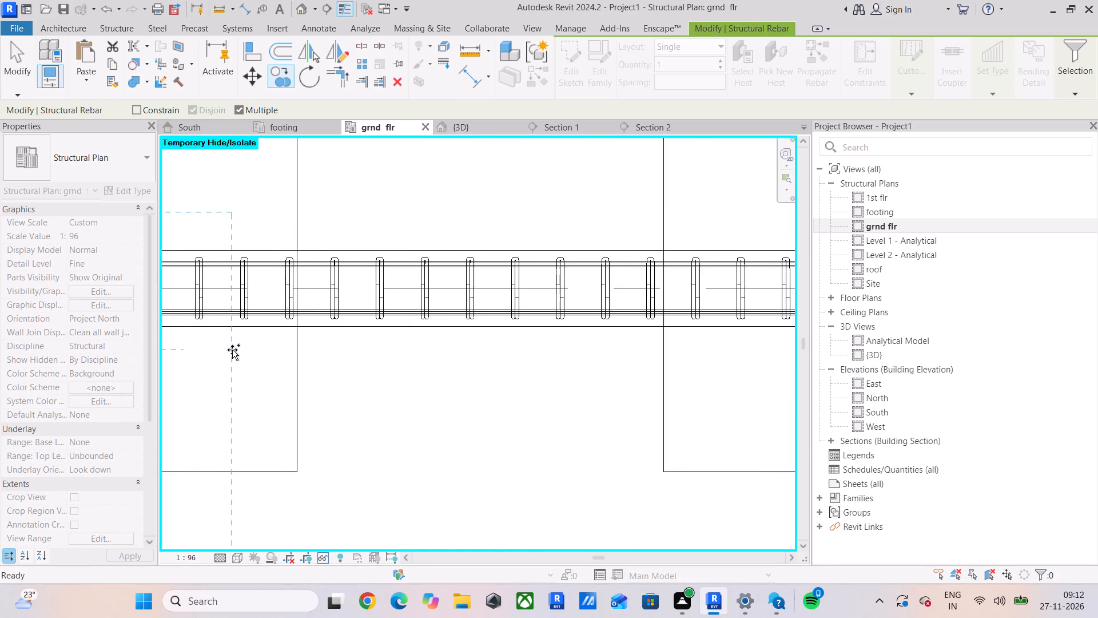
{"action": "scroll", "coordinate": [565, 350], "scroll_direction": "down", "scroll_amount": 3}
{"action": "middle_click_drag", "start_coordinate": [592, 350], "coordinate": [278, 353]}
{"action": "left_click", "coordinate": [470, 354]}
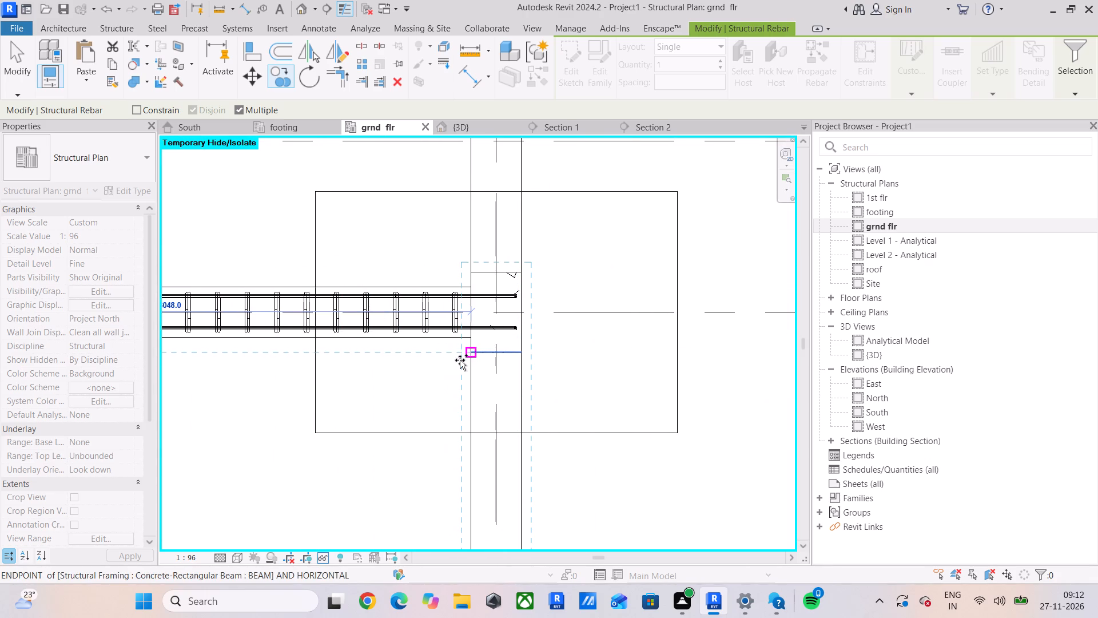
{"action": "scroll", "coordinate": [460, 360], "scroll_direction": "down", "scroll_amount": 8}
{"action": "middle_click_drag", "start_coordinate": [457, 366], "coordinate": [475, 213]}
{"action": "scroll", "coordinate": [475, 398], "scroll_direction": "up", "scroll_amount": 11}
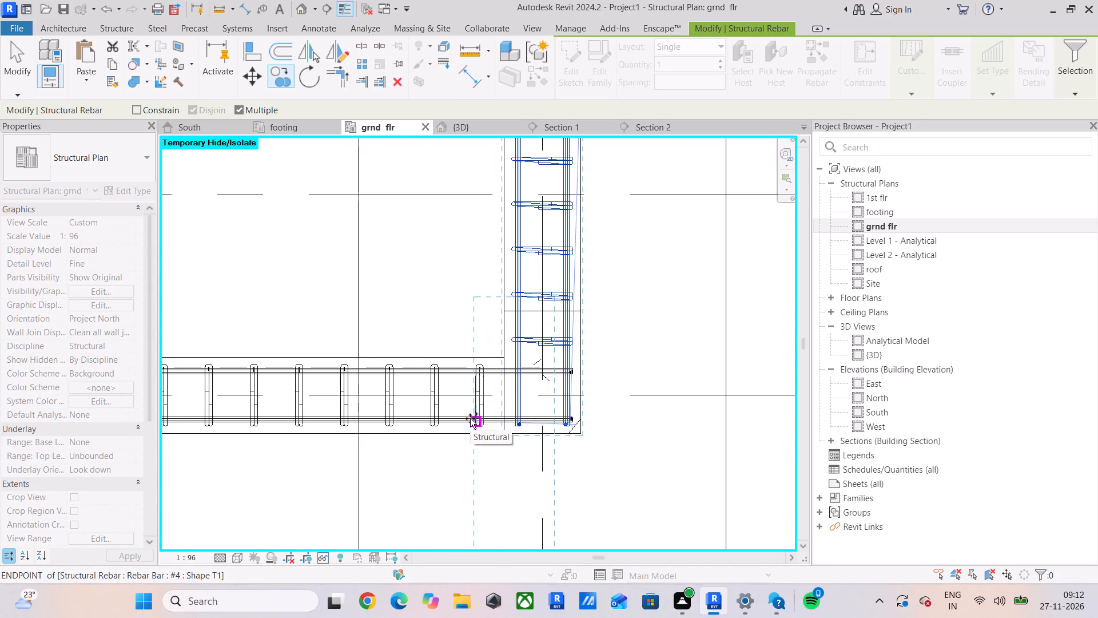
{"action": "key", "text": "Escape"}
Copy the grid B beam's rebar between grids 2 and 4, excluding the grid 3 beam's crossing bars, to the matching beam on grid C.
{"action": "scroll", "coordinate": [475, 414], "scroll_direction": "down", "scroll_amount": 15}
{"action": "middle_click_drag", "start_coordinate": [535, 380], "coordinate": [535, 456]}
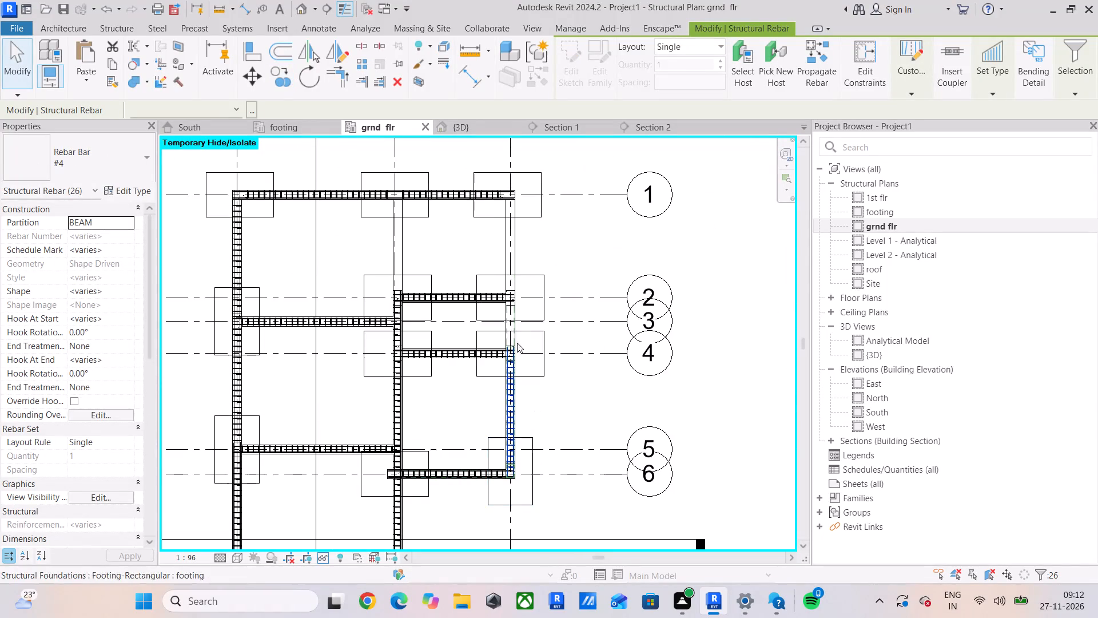
{"action": "middle_click_drag", "start_coordinate": [506, 312], "coordinate": [504, 374]}
{"action": "scroll", "coordinate": [504, 374], "scroll_direction": "down", "scroll_amount": 1}
{"action": "scroll", "coordinate": [504, 379], "scroll_direction": "up", "scroll_amount": 7}
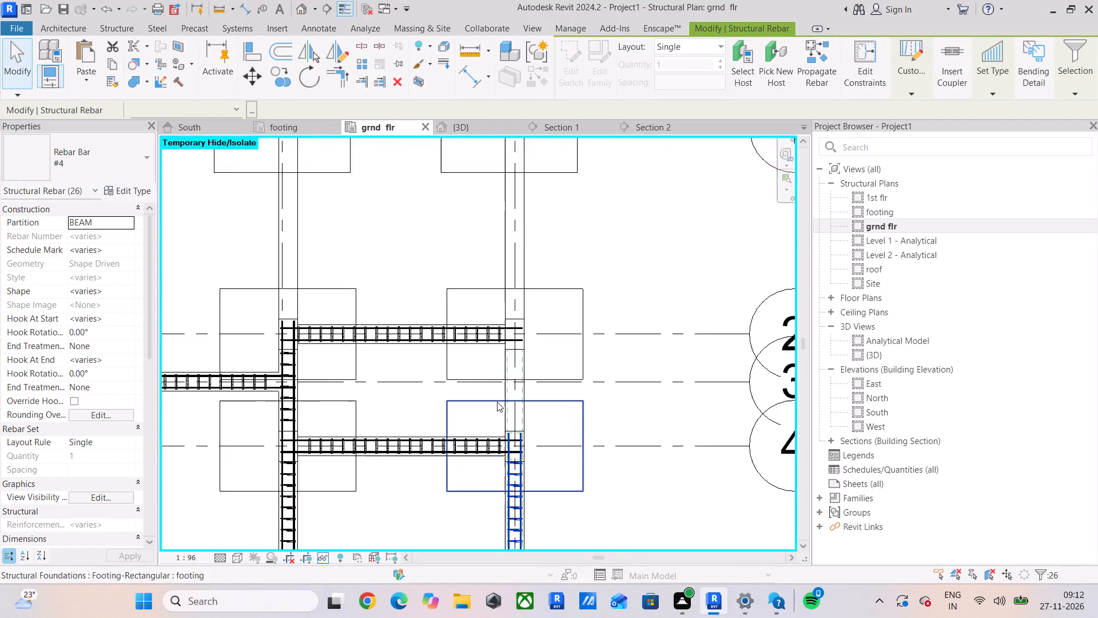
{"action": "scroll", "coordinate": [497, 402], "scroll_direction": "up", "scroll_amount": 3}
{"action": "scroll", "coordinate": [497, 402], "scroll_direction": "down", "scroll_amount": 5}
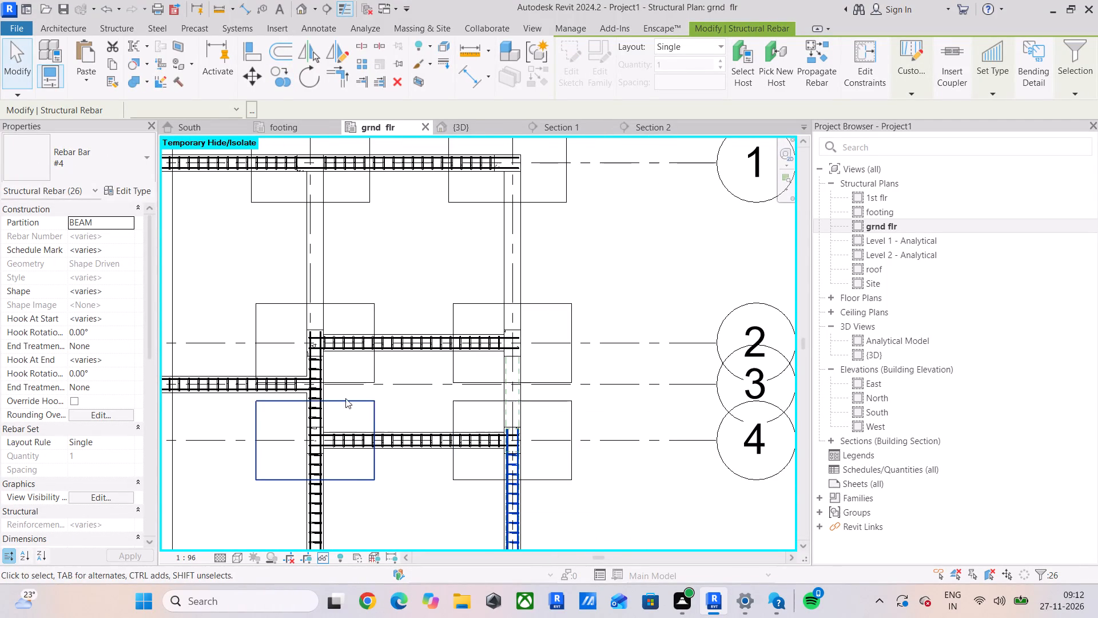
{"action": "scroll", "coordinate": [313, 418], "scroll_direction": "up", "scroll_amount": 8}
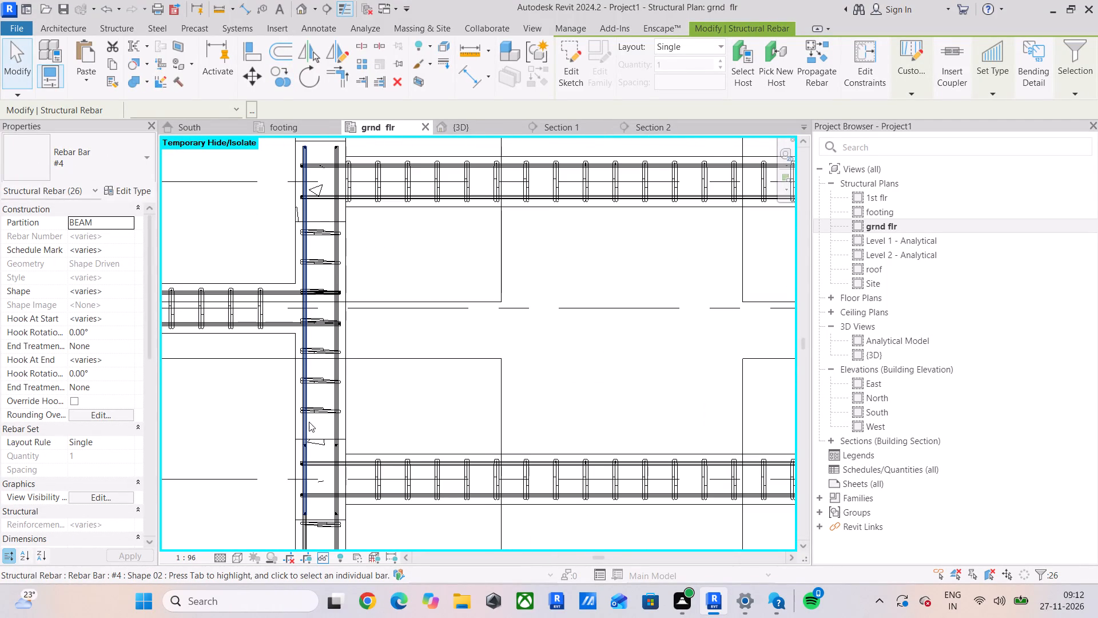
{"action": "left_click", "coordinate": [309, 422]}
{"action": "scroll", "coordinate": [309, 422], "scroll_direction": "down", "scroll_amount": 4}
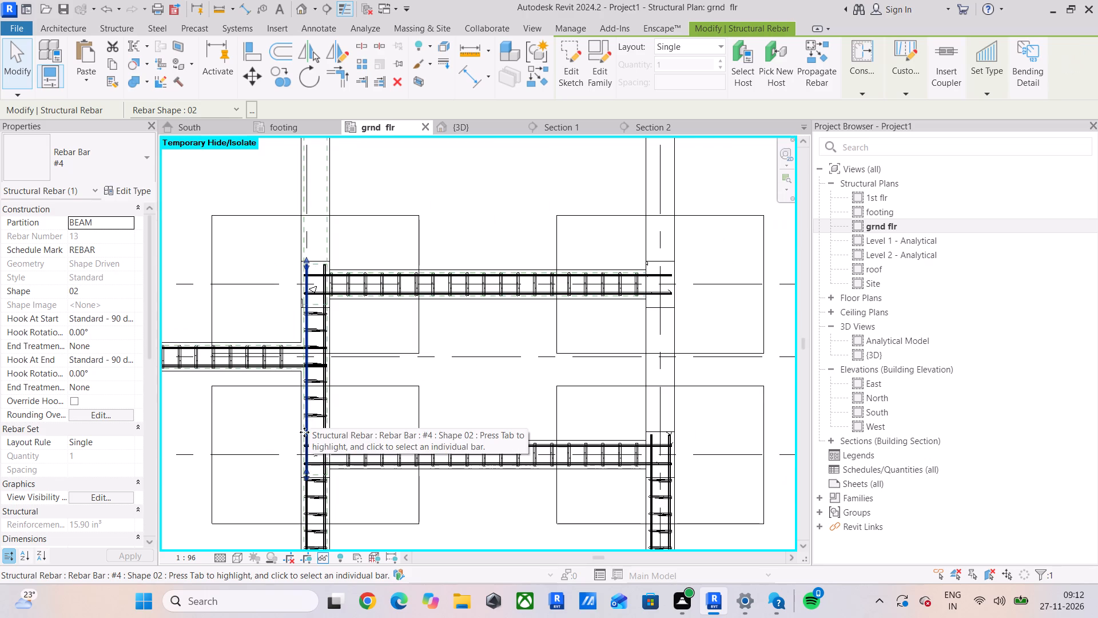
{"action": "scroll", "coordinate": [313, 500], "scroll_direction": "up", "scroll_amount": 10}
{"action": "scroll", "coordinate": [320, 304], "scroll_direction": "down", "scroll_amount": 4}
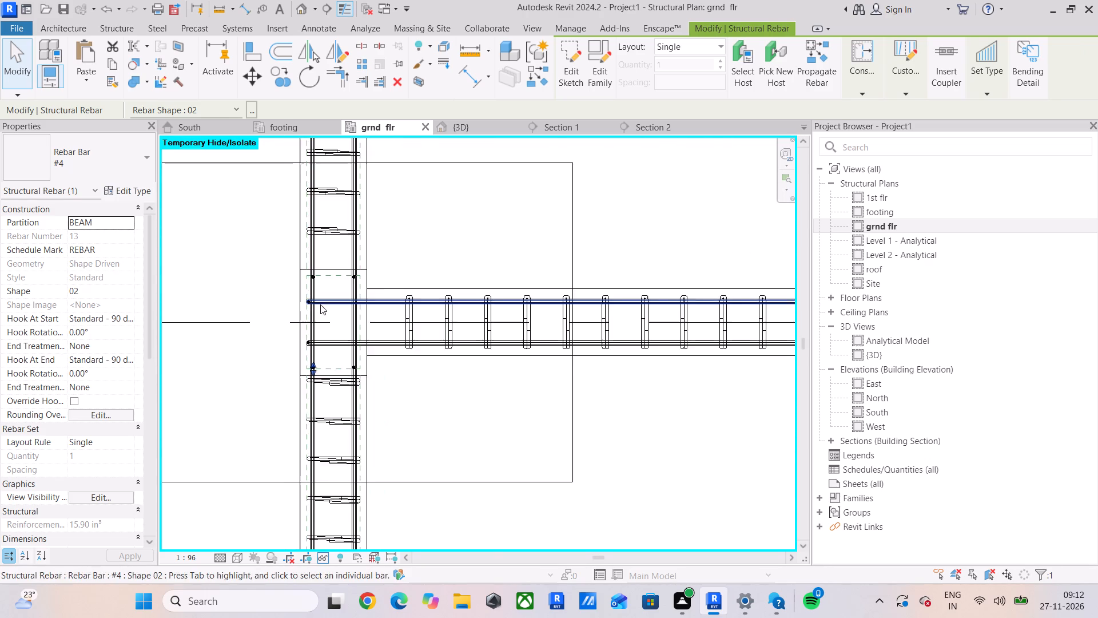
{"action": "middle_click_drag", "start_coordinate": [321, 329], "coordinate": [321, 406]}
{"action": "right_click", "coordinate": [311, 331]}
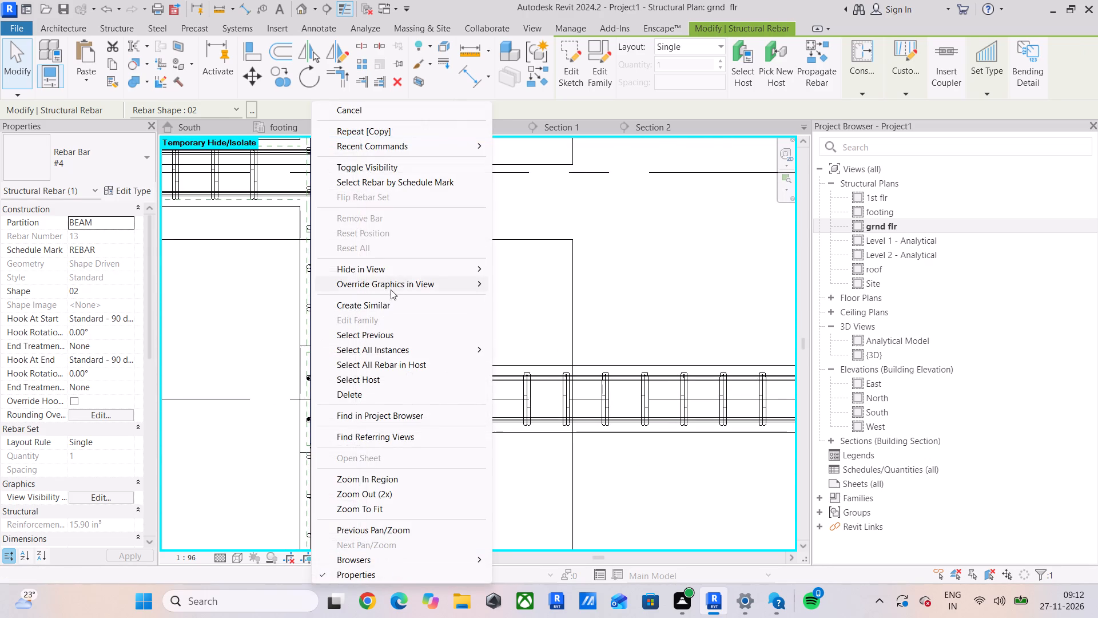
{"action": "left_click", "coordinate": [388, 363]}
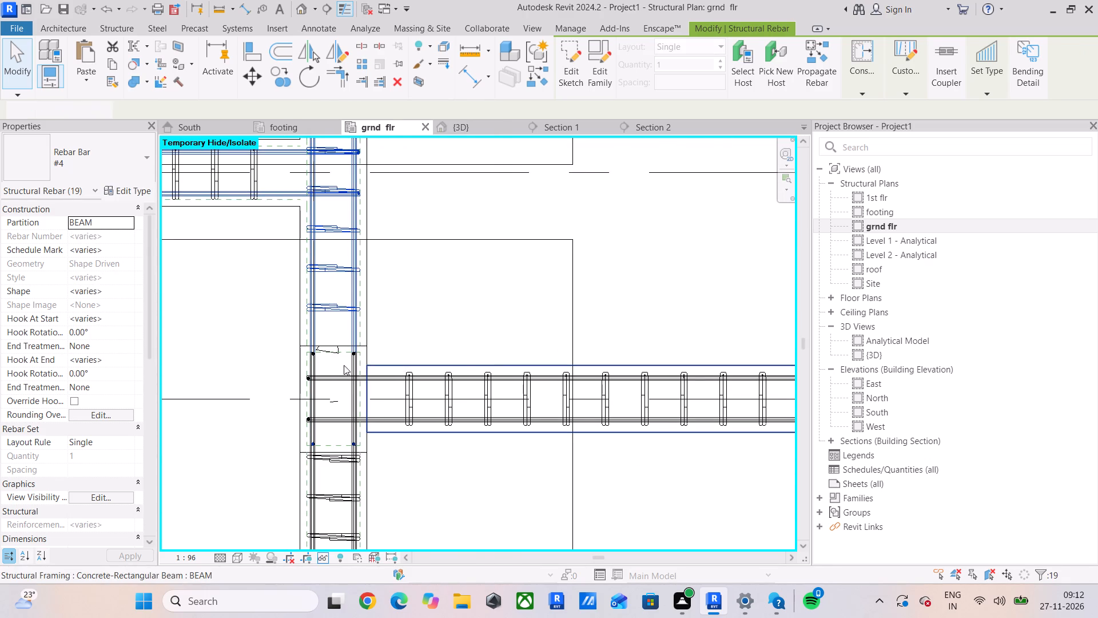
{"action": "scroll", "coordinate": [340, 359], "scroll_direction": "down", "scroll_amount": 4}
{"action": "middle_click_drag", "start_coordinate": [340, 359], "coordinate": [338, 439]}
{"action": "scroll", "coordinate": [297, 355], "scroll_direction": "up", "scroll_amount": 5}
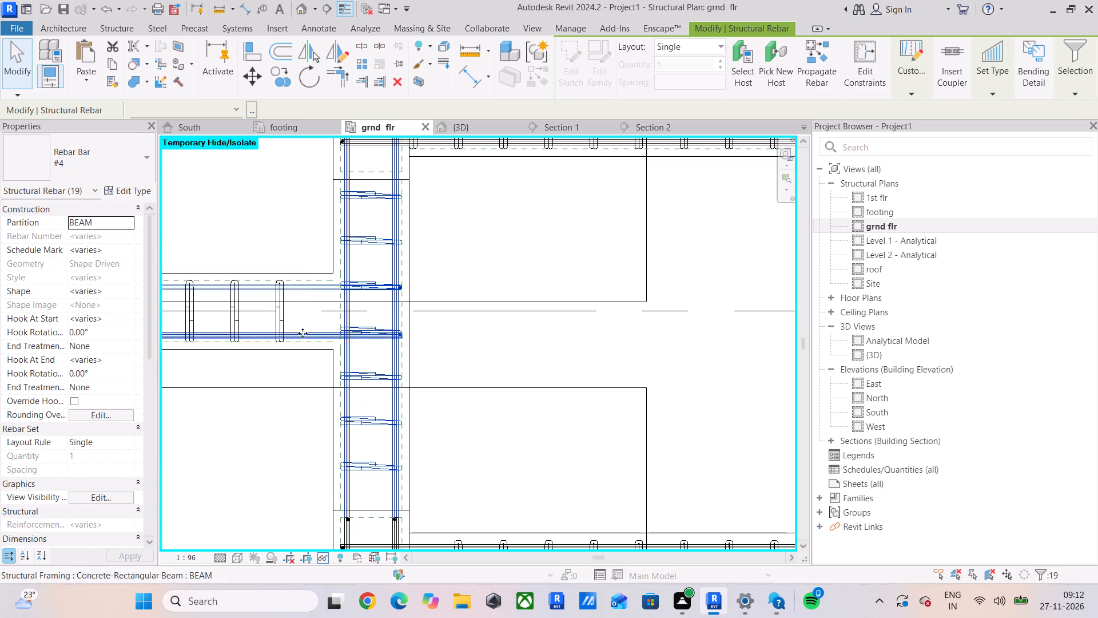
{"action": "left_click_drag", "start_coordinate": [308, 230], "coordinate": [297, 396], "text": "shift"}
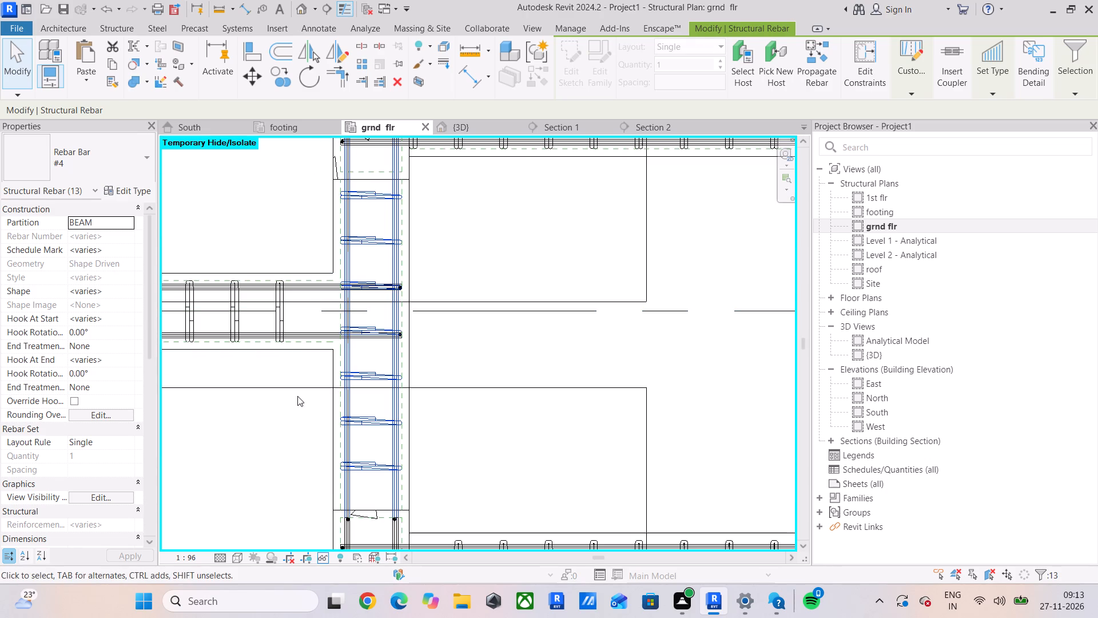
{"action": "middle_click_drag", "start_coordinate": [360, 322], "coordinate": [347, 524]}
{"action": "left_click", "coordinate": [279, 74]}
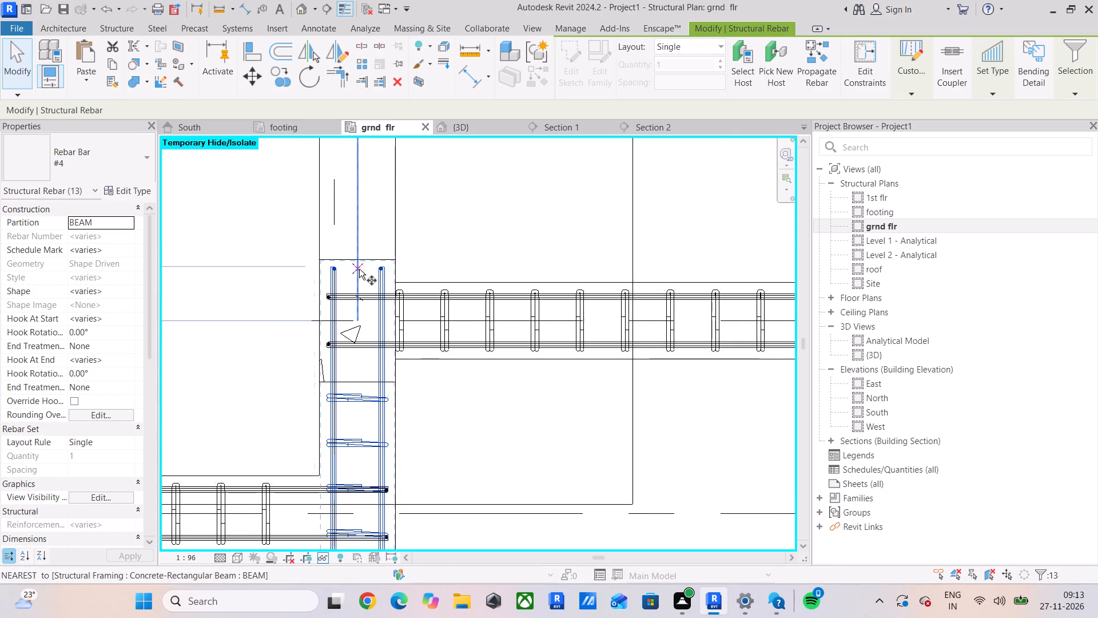
{"action": "scroll", "coordinate": [359, 269], "scroll_direction": "up", "scroll_amount": 5}
{"action": "left_click", "coordinate": [280, 248]}
{"action": "scroll", "coordinate": [419, 245], "scroll_direction": "down", "scroll_amount": 9}
{"action": "middle_click_drag", "start_coordinate": [533, 240], "coordinate": [449, 257]}
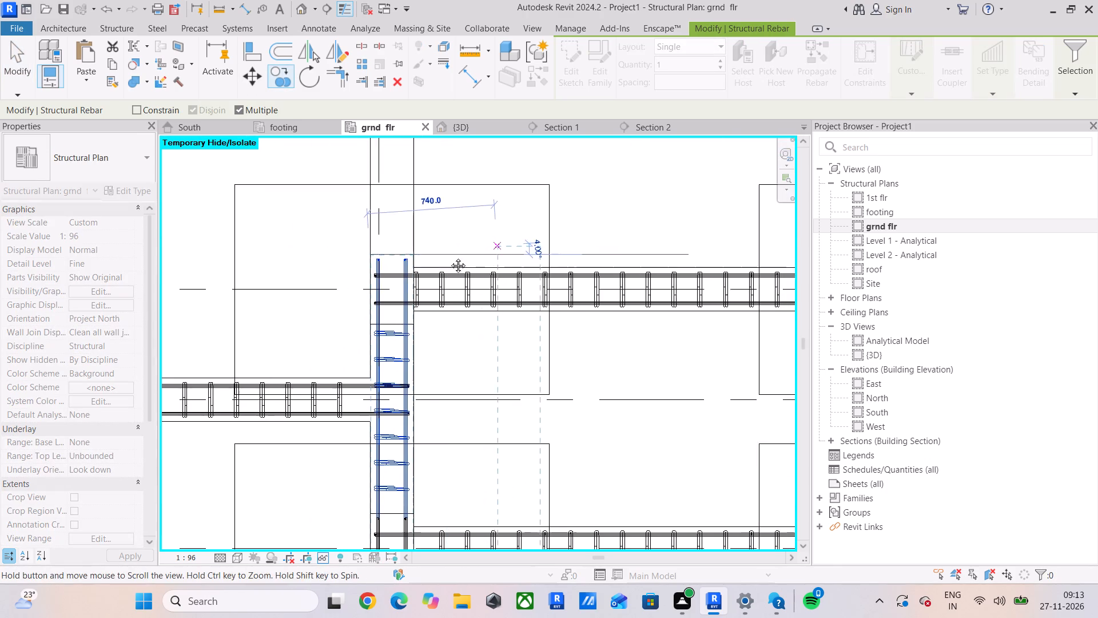
{"action": "middle_click_drag", "start_coordinate": [449, 257], "coordinate": [202, 276]}
{"action": "left_click", "coordinate": [597, 283]}
{"action": "scroll", "coordinate": [597, 283], "scroll_direction": "down", "scroll_amount": 1}
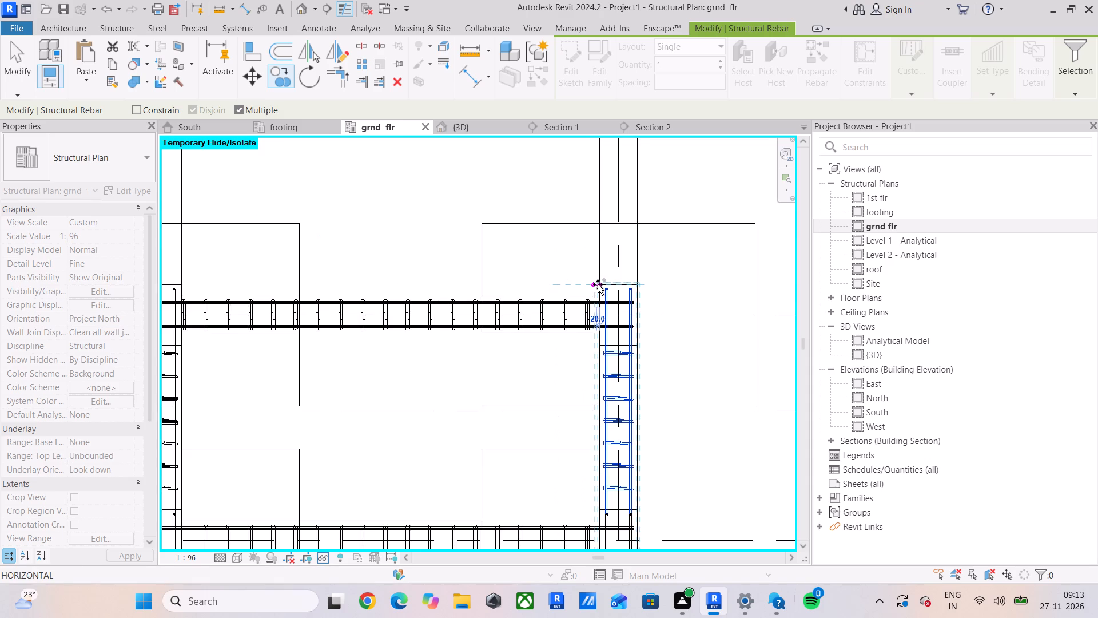
{"action": "scroll", "coordinate": [598, 284], "scroll_direction": "down", "scroll_amount": 3}
{"action": "middle_click_drag", "start_coordinate": [596, 297], "coordinate": [466, 233]}
{"action": "scroll", "coordinate": [513, 336], "scroll_direction": "up", "scroll_amount": 5}
{"action": "key", "text": "Escape"}
{"action": "scroll", "coordinate": [389, 397], "scroll_direction": "up", "scroll_amount": 4}
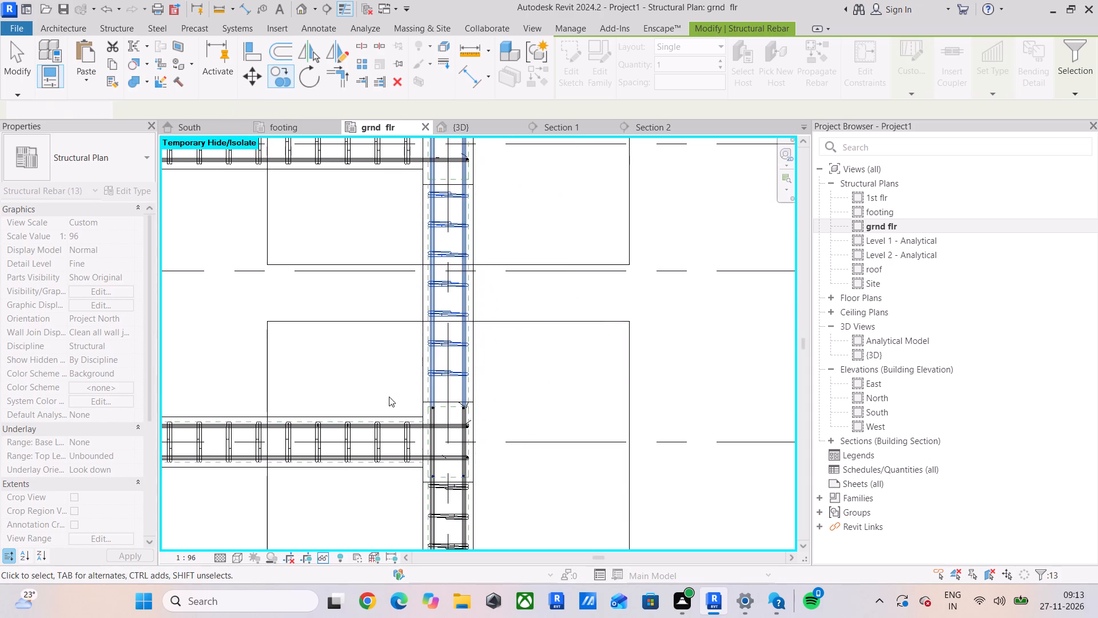
{"action": "scroll", "coordinate": [389, 397], "scroll_direction": "up", "scroll_amount": 2}
{"action": "scroll", "coordinate": [387, 394], "scroll_direction": "down", "scroll_amount": 6}
{"action": "scroll", "coordinate": [440, 418], "scroll_direction": "up", "scroll_amount": 5}
{"action": "scroll", "coordinate": [441, 418], "scroll_direction": "down", "scroll_amount": 4}
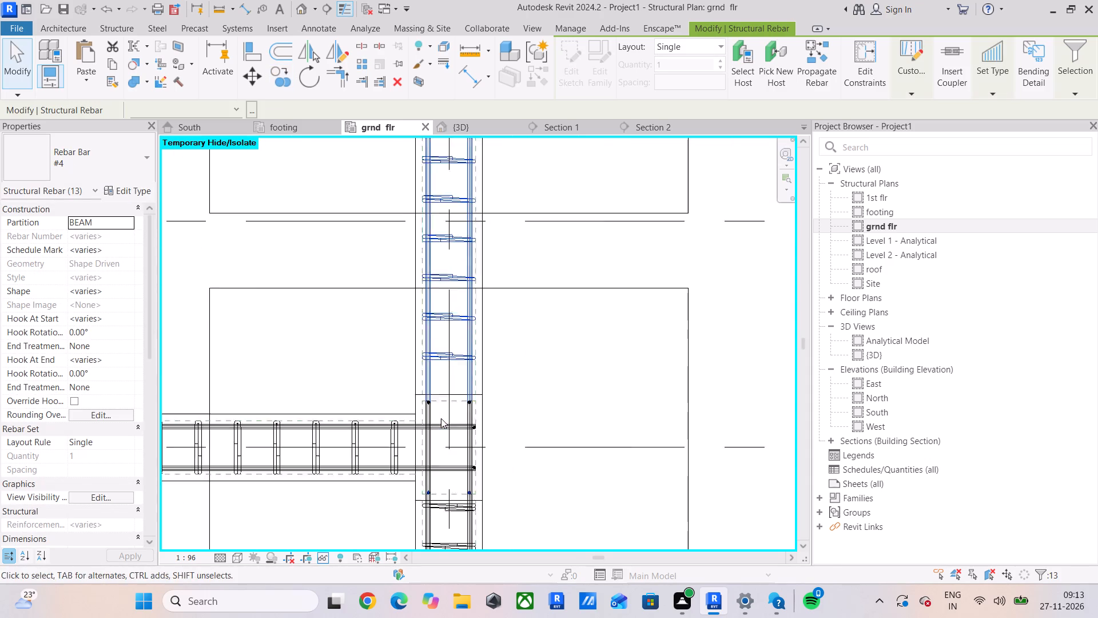
{"action": "scroll", "coordinate": [441, 418], "scroll_direction": "down", "scroll_amount": 7}
{"action": "key", "text": "Escape"}
Propagate the rebar of the grid A beam between grids 1 and 3 to the grid B beam between grids 1 and 2, aligned by host.
{"action": "scroll", "coordinate": [440, 391], "scroll_direction": "down", "scroll_amount": 5}
{"action": "scroll", "coordinate": [300, 351], "scroll_direction": "up", "scroll_amount": 2}
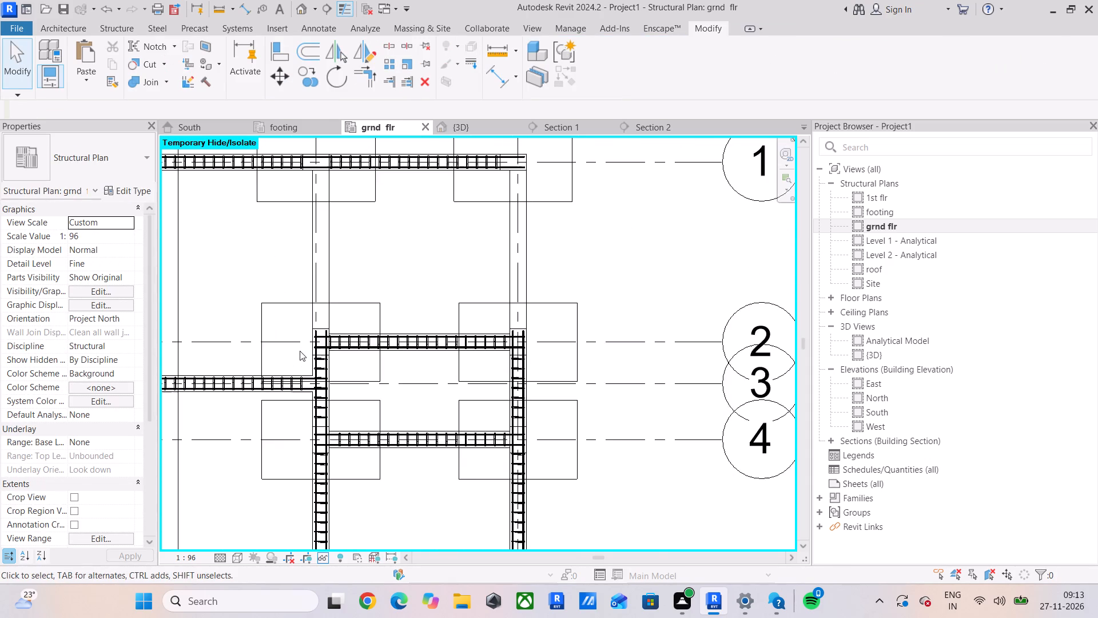
{"action": "scroll", "coordinate": [300, 351], "scroll_direction": "up", "scroll_amount": 2}
{"action": "scroll", "coordinate": [301, 355], "scroll_direction": "down", "scroll_amount": 5}
{"action": "middle_click_drag", "start_coordinate": [319, 468], "coordinate": [519, 469]}
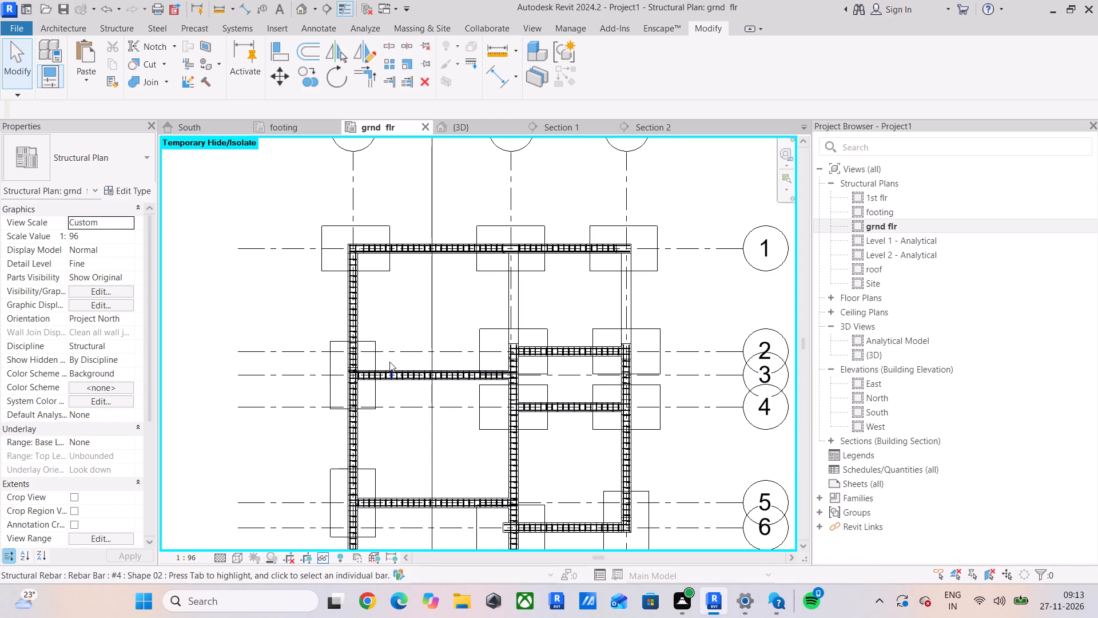
{"action": "scroll", "coordinate": [369, 319], "scroll_direction": "up", "scroll_amount": 4}
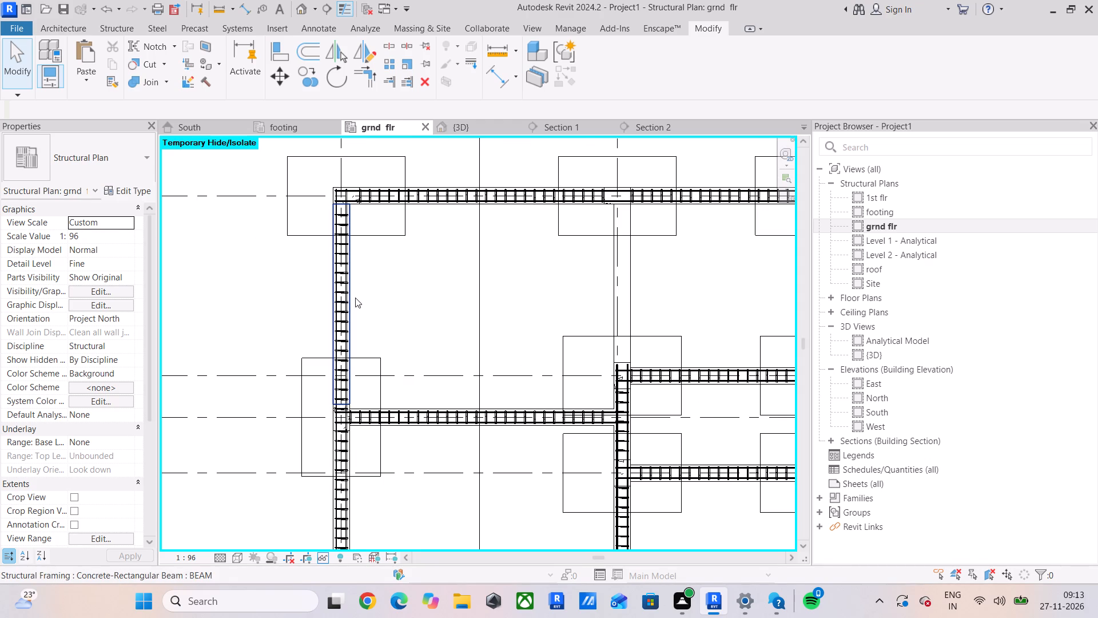
{"action": "left_click", "coordinate": [355, 298]}
{"action": "left_click", "coordinate": [912, 64]}
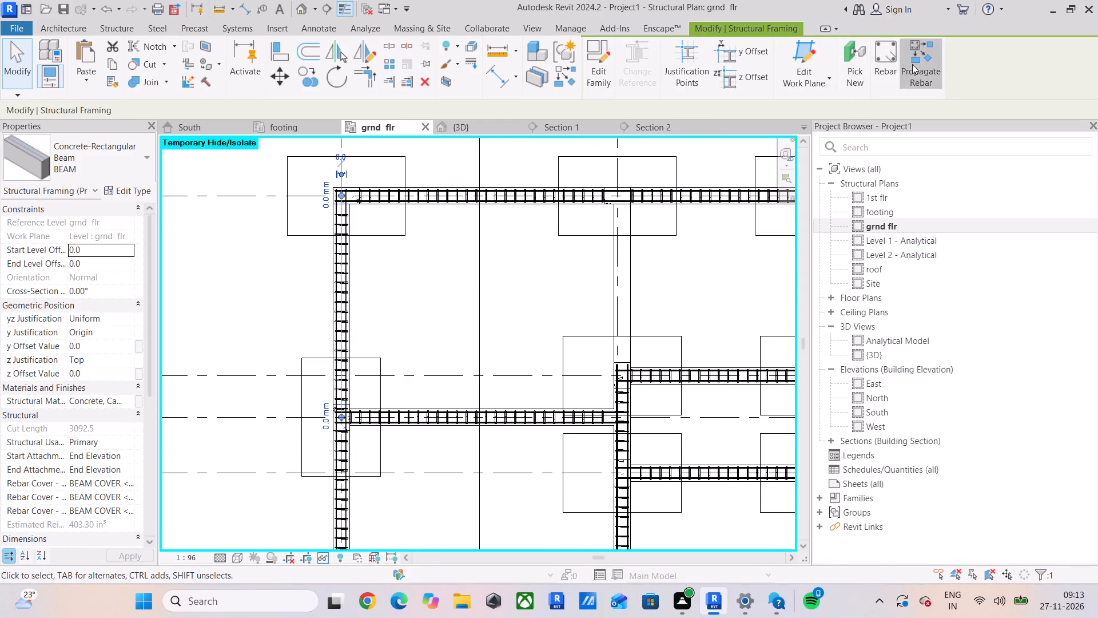
{"action": "left_click", "coordinate": [626, 266]}
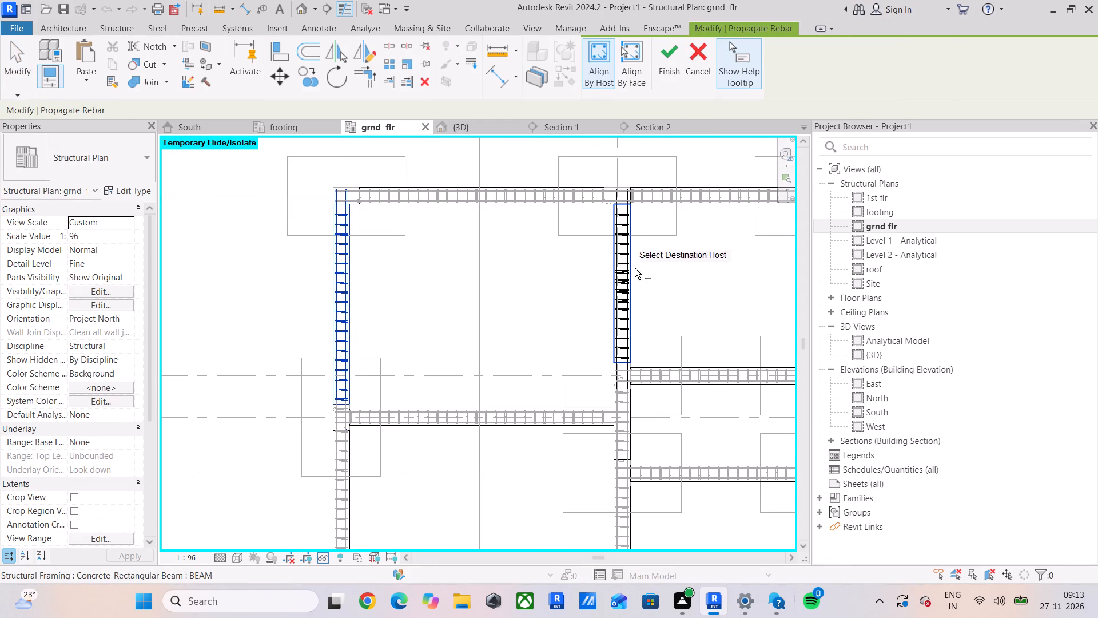
{"action": "left_click", "coordinate": [667, 54]}
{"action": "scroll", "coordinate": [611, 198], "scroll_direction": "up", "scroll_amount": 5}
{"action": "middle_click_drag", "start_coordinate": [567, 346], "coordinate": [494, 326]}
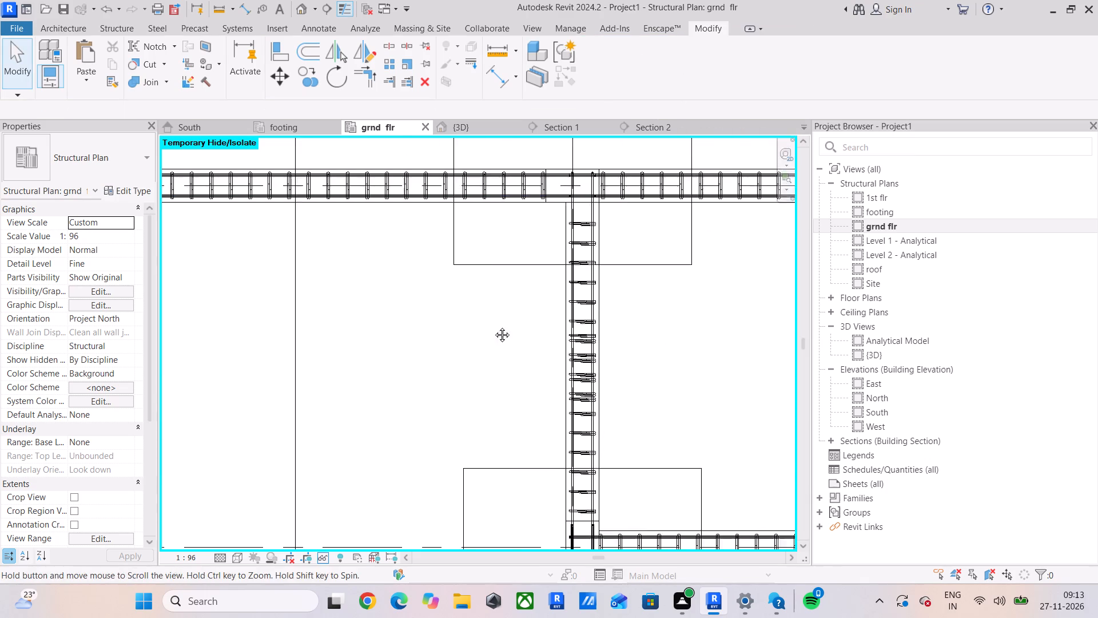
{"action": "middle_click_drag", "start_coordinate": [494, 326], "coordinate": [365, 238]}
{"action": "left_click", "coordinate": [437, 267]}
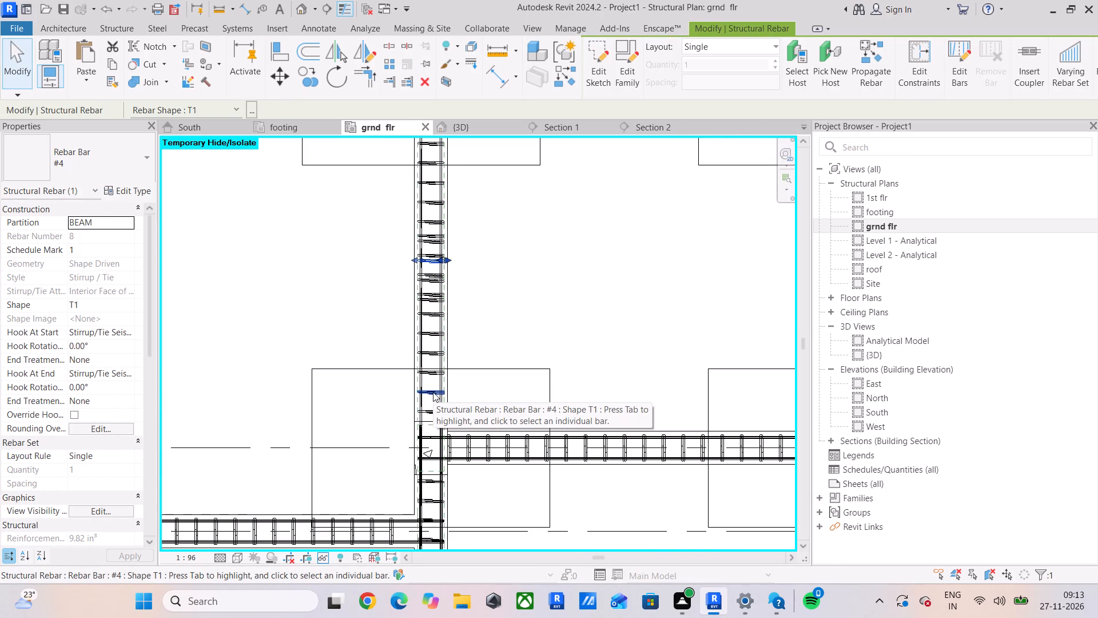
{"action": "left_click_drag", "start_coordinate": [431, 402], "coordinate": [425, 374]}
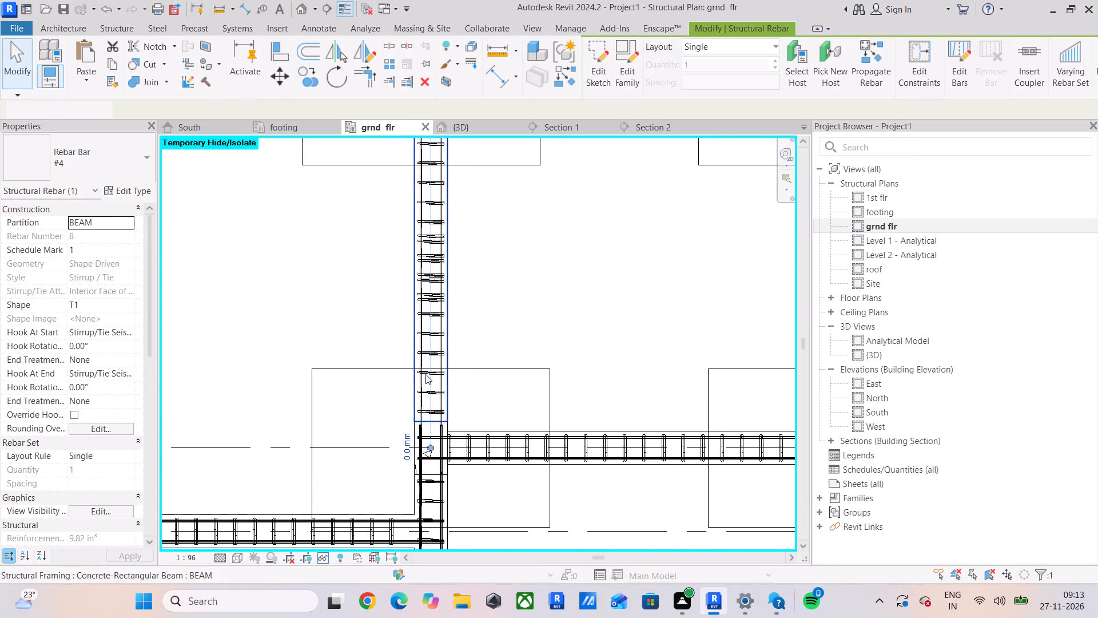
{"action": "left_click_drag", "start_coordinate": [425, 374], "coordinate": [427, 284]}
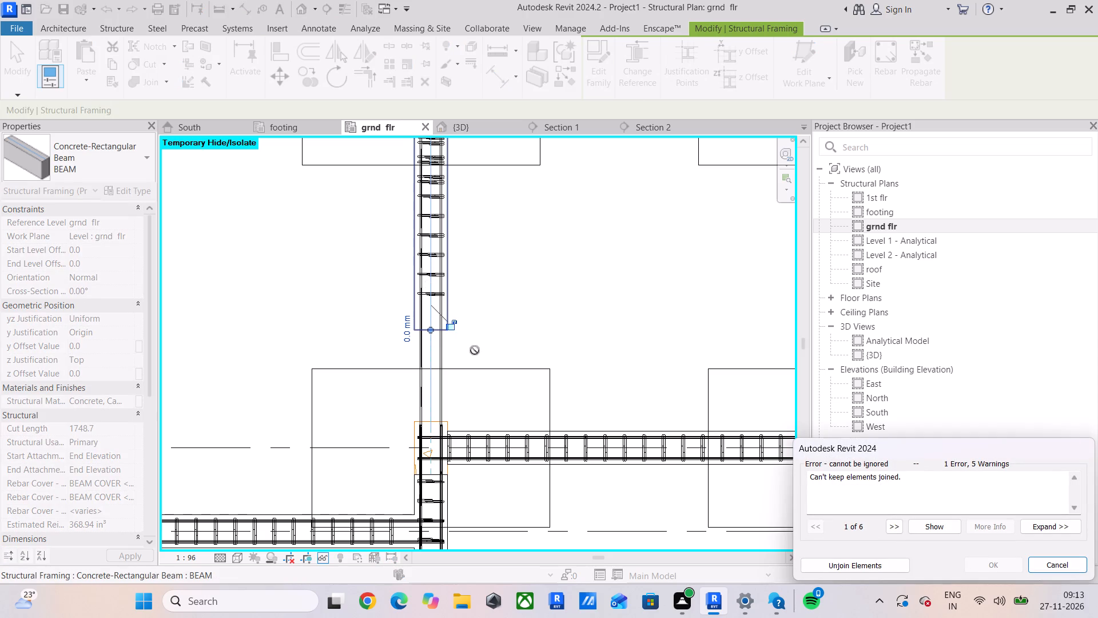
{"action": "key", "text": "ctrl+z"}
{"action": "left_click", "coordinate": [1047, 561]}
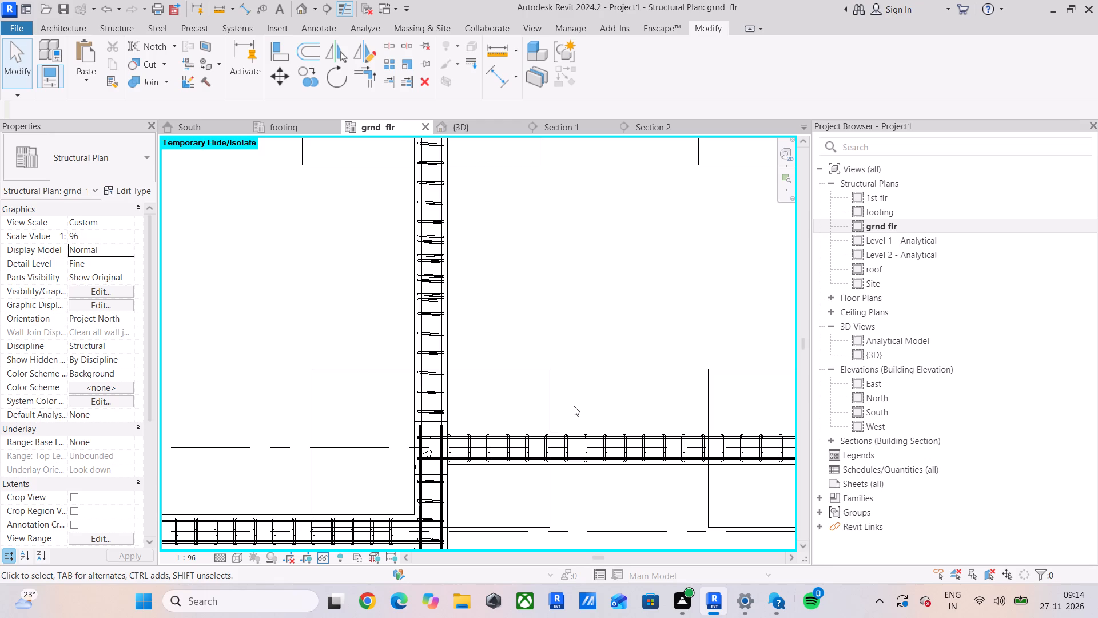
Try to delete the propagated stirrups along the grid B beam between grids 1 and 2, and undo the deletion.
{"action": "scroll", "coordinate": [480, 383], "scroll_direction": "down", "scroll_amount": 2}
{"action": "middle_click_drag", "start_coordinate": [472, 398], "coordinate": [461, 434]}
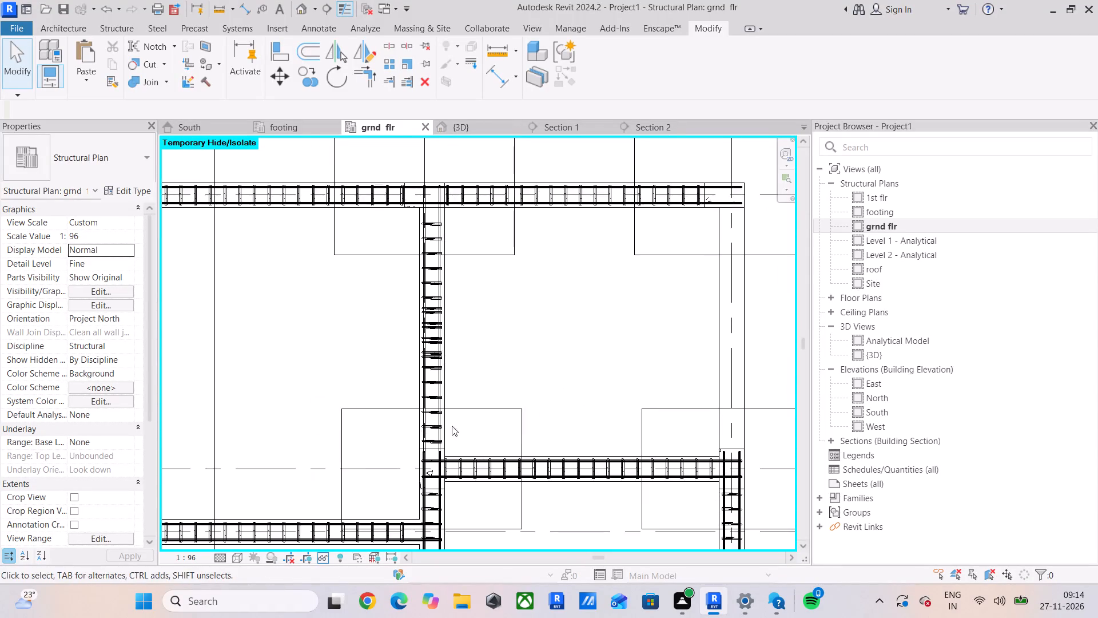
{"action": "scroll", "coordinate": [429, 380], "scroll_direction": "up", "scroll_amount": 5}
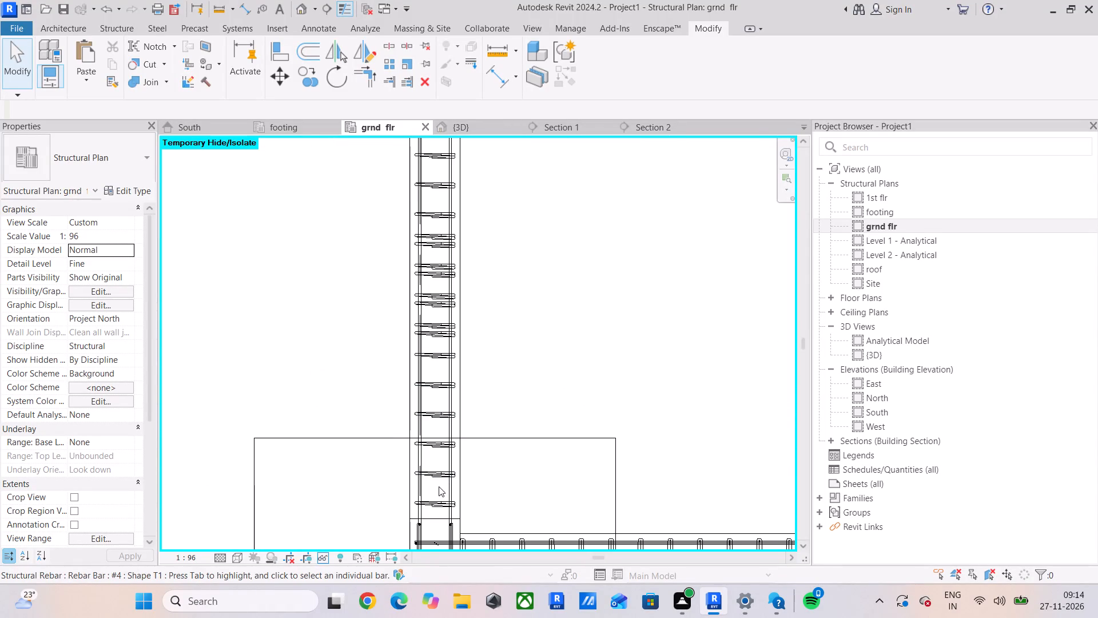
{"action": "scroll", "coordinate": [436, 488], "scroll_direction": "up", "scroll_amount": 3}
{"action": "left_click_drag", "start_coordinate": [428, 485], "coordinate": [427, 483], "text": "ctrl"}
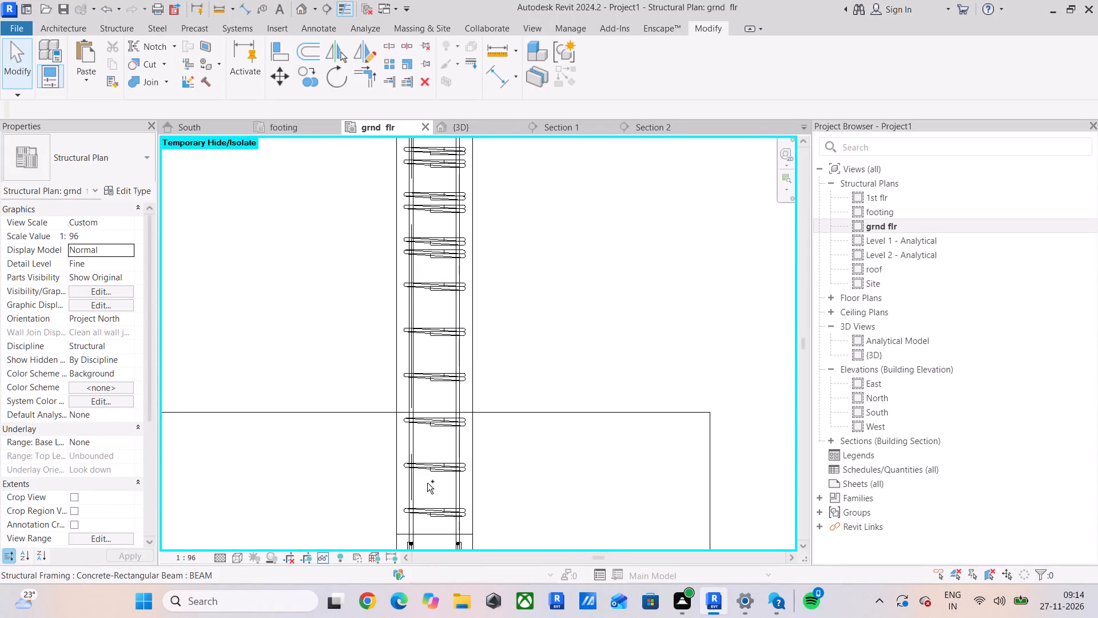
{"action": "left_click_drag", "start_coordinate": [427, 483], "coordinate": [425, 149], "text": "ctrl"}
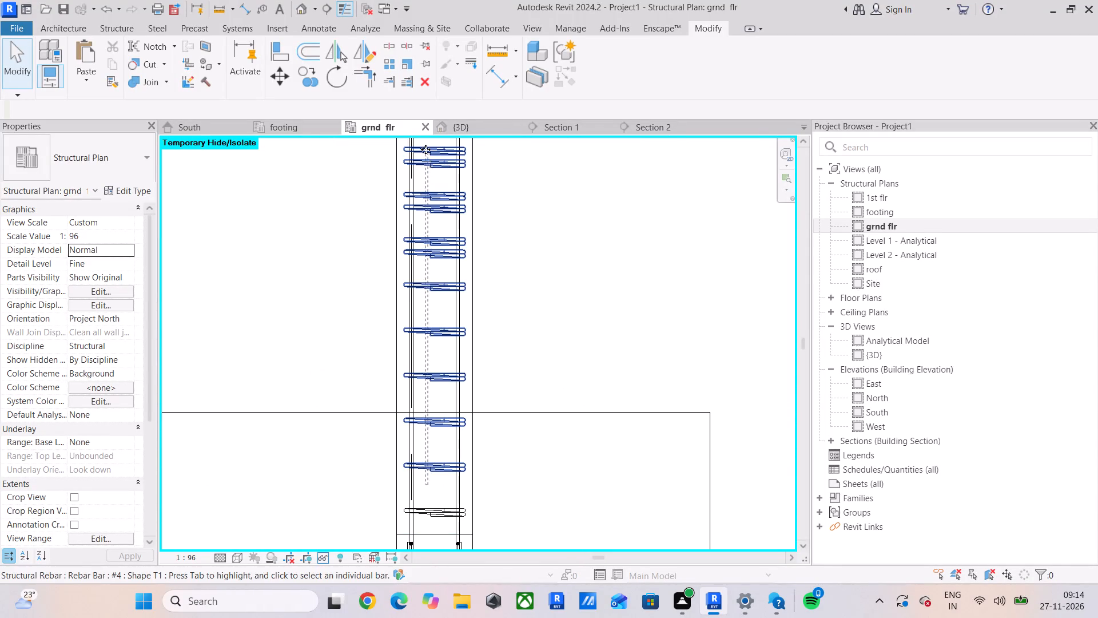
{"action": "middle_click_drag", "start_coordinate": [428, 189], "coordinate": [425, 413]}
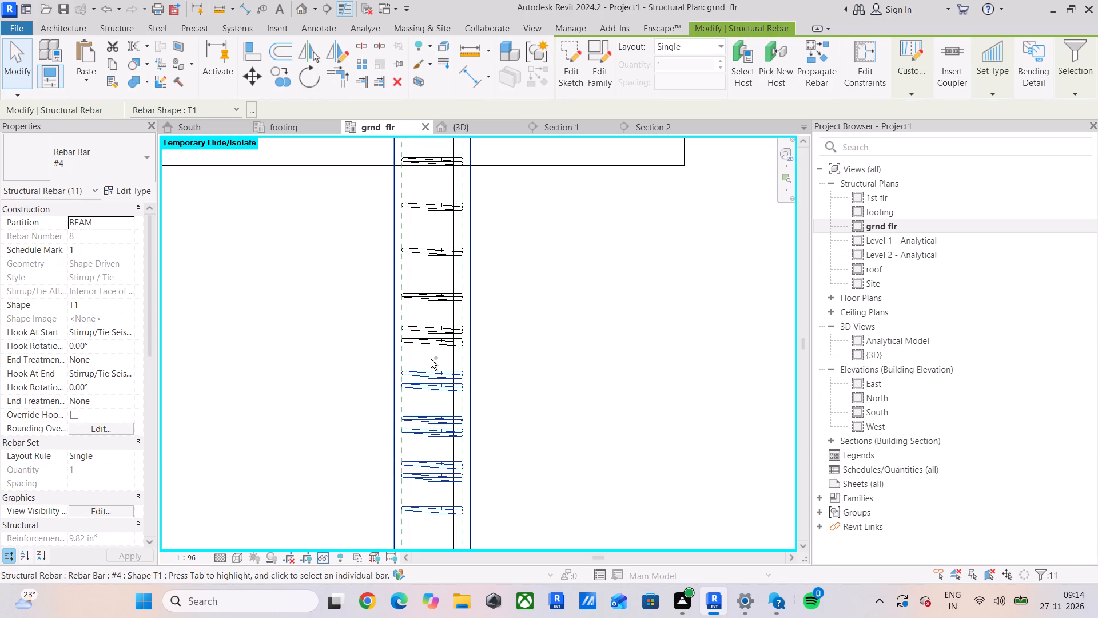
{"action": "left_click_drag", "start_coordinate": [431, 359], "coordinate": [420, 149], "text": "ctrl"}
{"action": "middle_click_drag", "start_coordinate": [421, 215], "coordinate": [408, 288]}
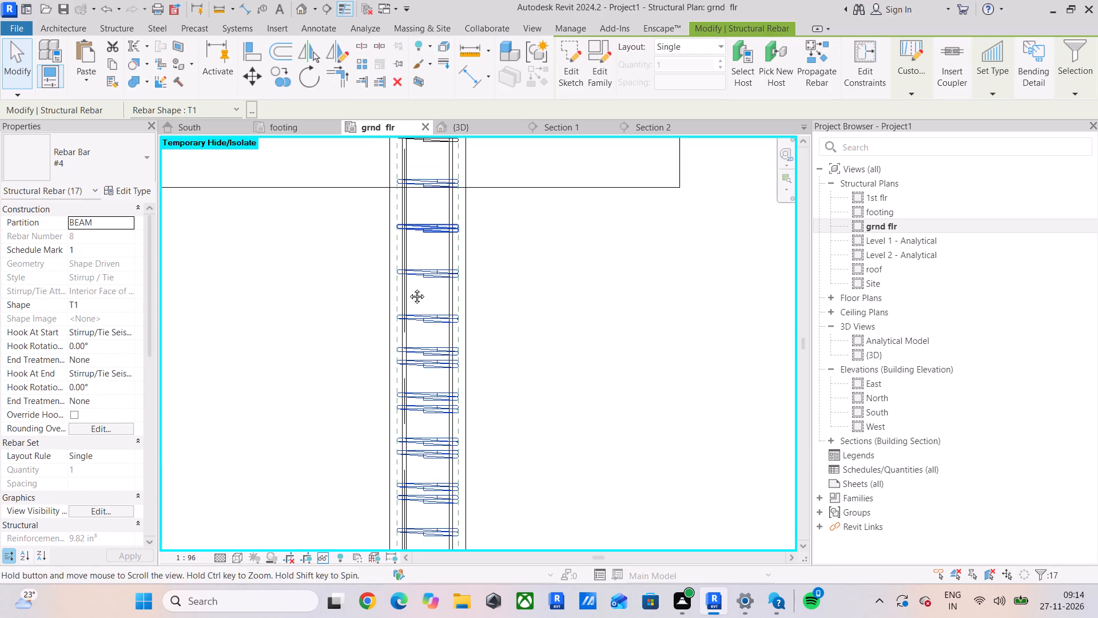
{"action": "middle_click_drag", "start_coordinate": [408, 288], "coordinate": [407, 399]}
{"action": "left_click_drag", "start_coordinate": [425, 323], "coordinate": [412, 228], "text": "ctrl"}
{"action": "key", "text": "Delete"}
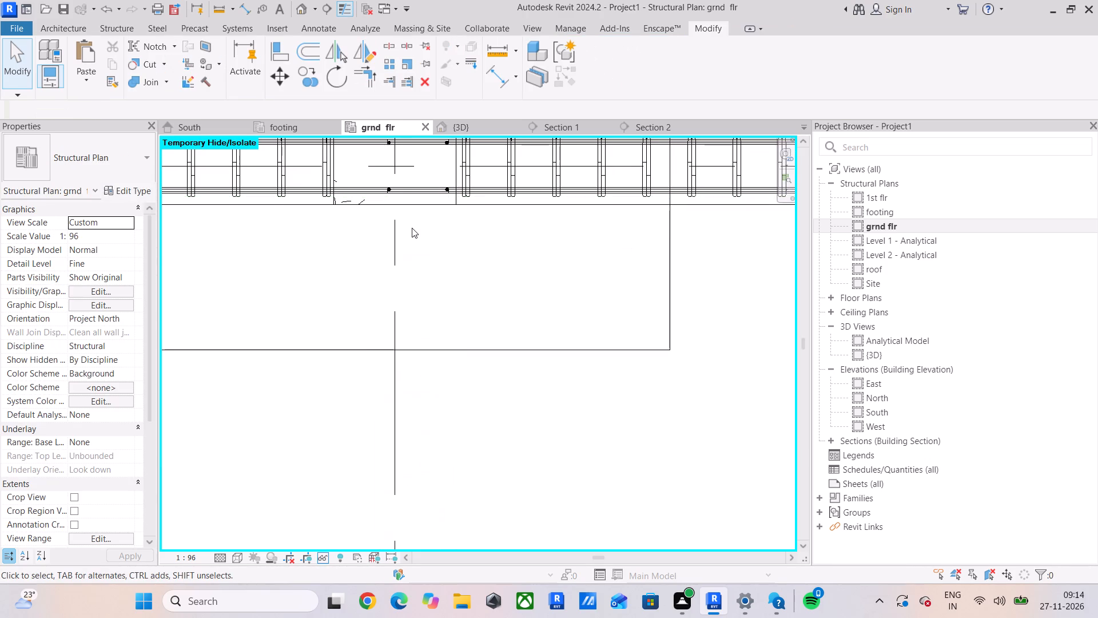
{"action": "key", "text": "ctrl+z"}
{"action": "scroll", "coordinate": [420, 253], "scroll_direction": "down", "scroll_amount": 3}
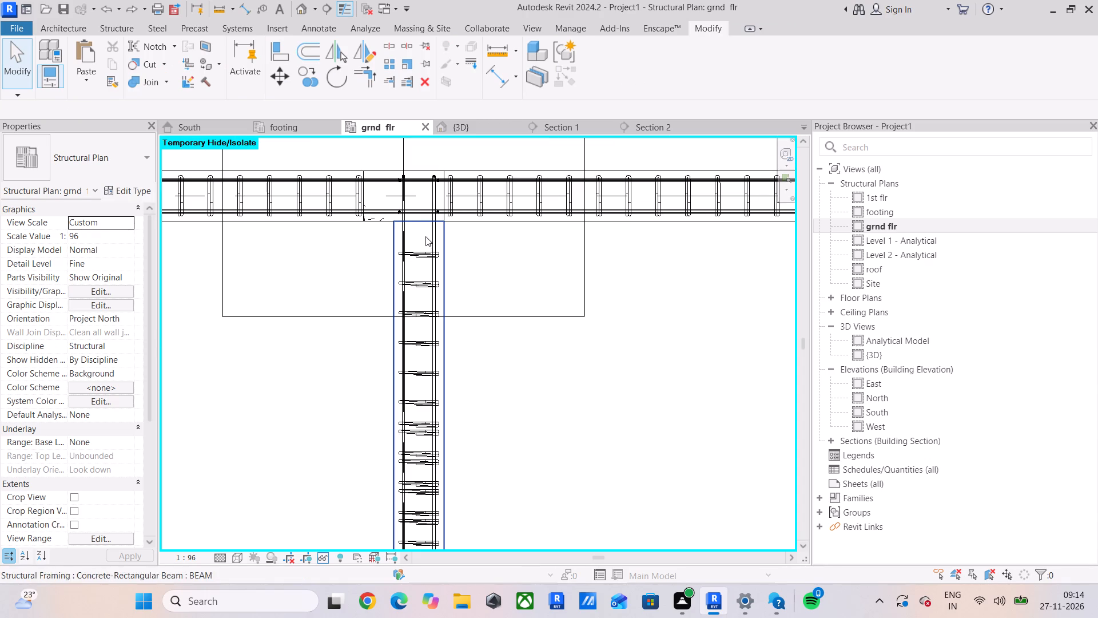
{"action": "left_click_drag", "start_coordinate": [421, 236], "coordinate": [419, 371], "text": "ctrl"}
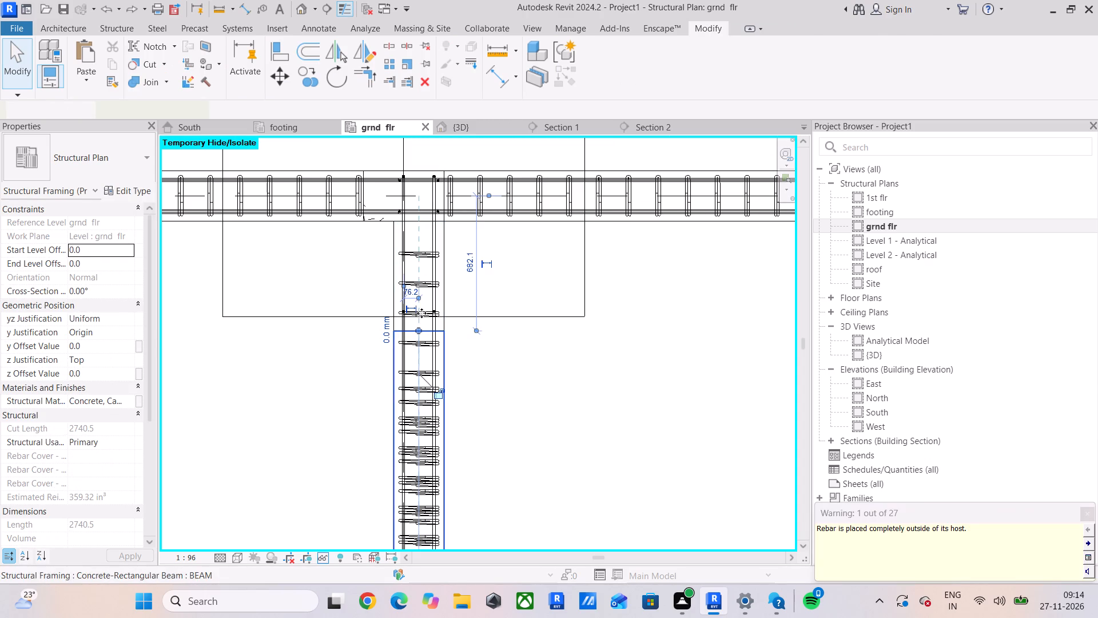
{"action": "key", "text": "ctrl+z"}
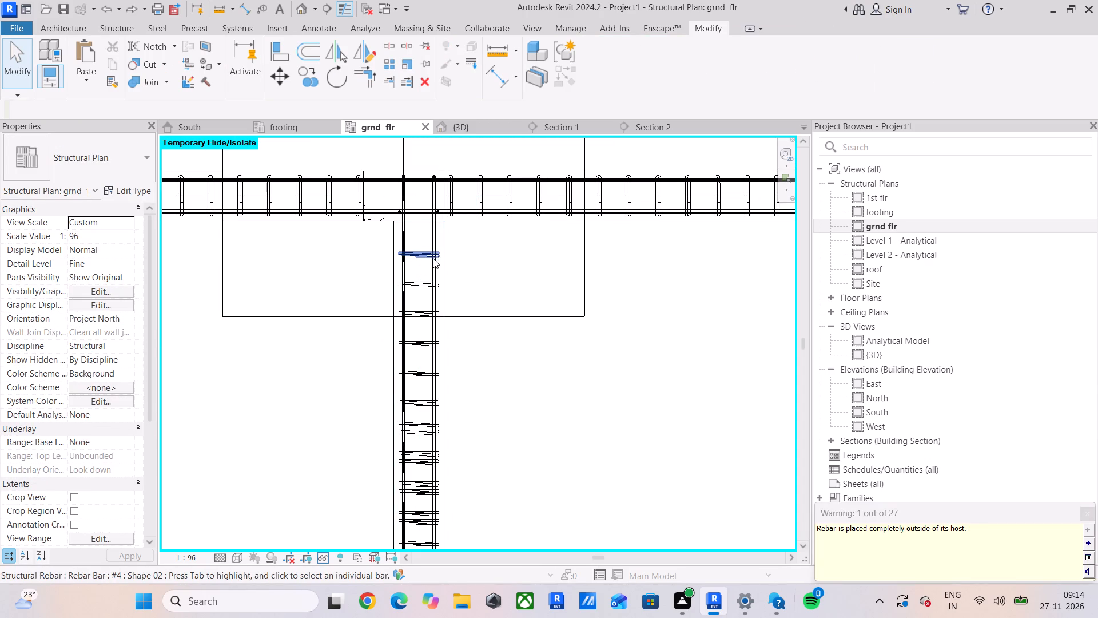
Delete the stirrups along the grid B beam between grids 1 and 2, filtering to Structural Rebar and keeping only the one nearest the lower column.
{"action": "left_click", "coordinate": [423, 253], "text": "ctrl"}
{"action": "left_click_drag", "start_coordinate": [425, 270], "coordinate": [425, 276], "text": "ctrl"}
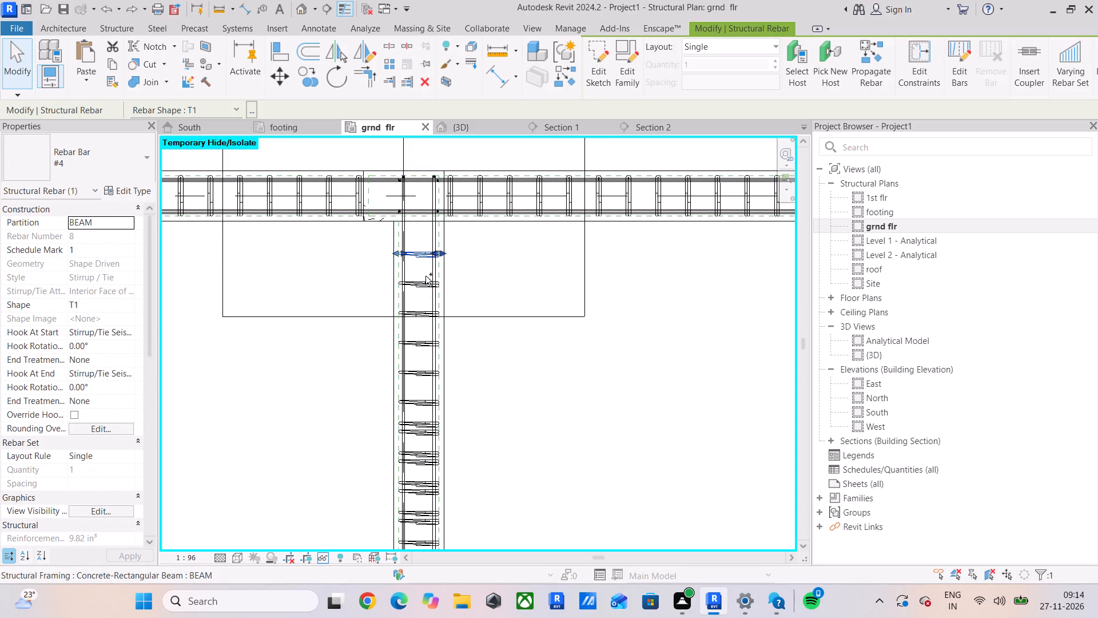
{"action": "left_click_drag", "start_coordinate": [425, 276], "coordinate": [415, 528], "text": "ctrl"}
{"action": "middle_click_drag", "start_coordinate": [417, 526], "coordinate": [464, 294]}
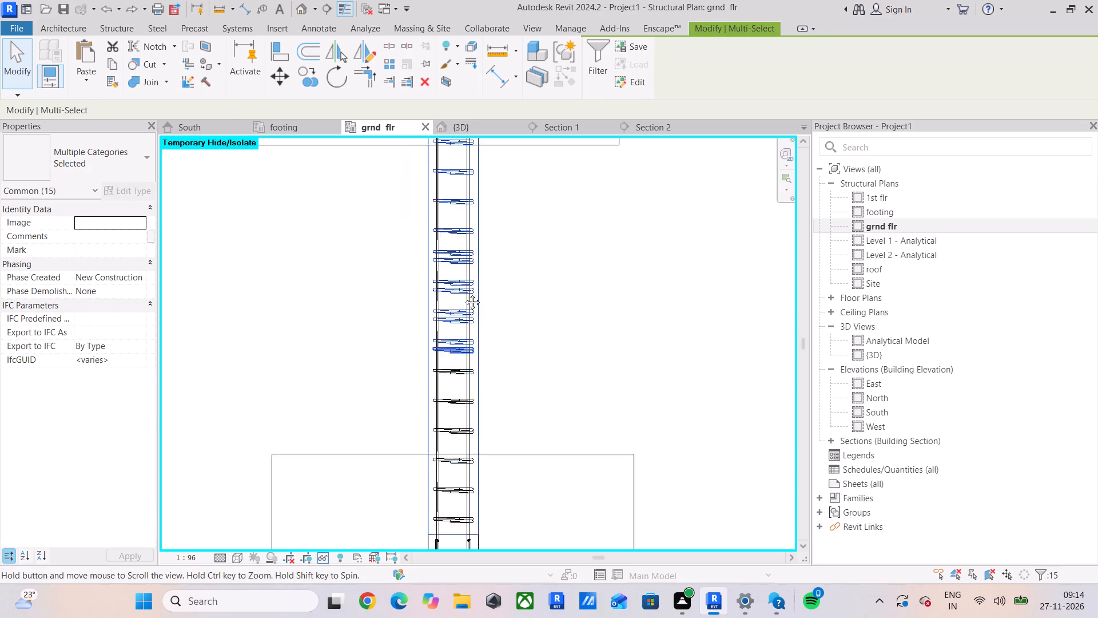
{"action": "middle_click_drag", "start_coordinate": [464, 294], "coordinate": [464, 257]}
{"action": "scroll", "coordinate": [470, 263], "scroll_direction": "up", "scroll_amount": 3}
{"action": "left_click_drag", "start_coordinate": [476, 264], "coordinate": [476, 278], "text": "ctrl"}
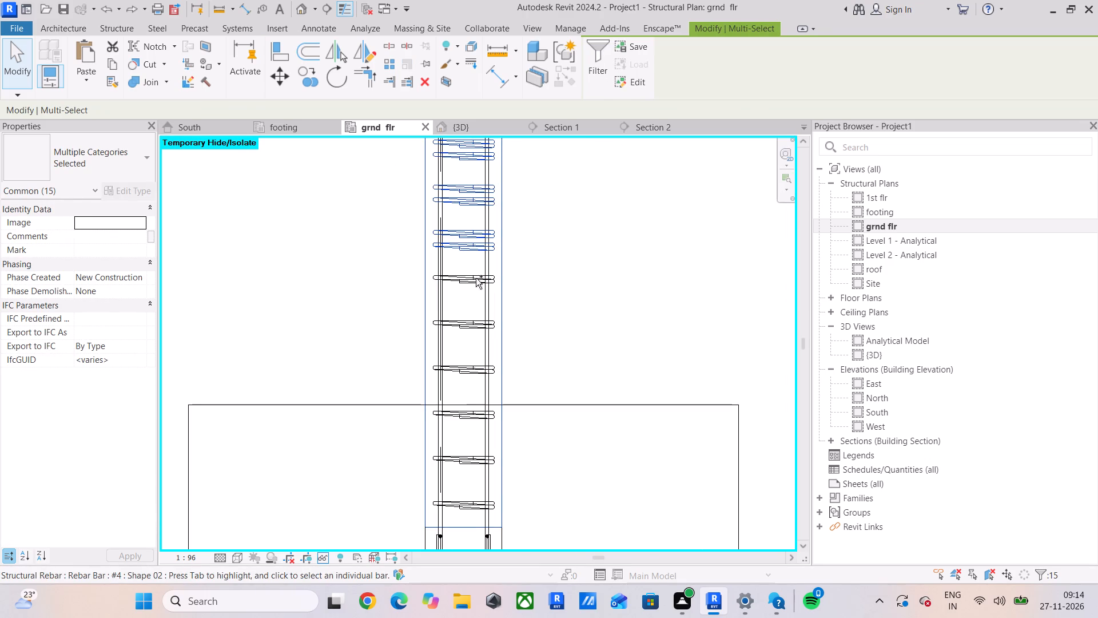
{"action": "left_click_drag", "start_coordinate": [476, 278], "coordinate": [460, 476], "text": "ctrl"}
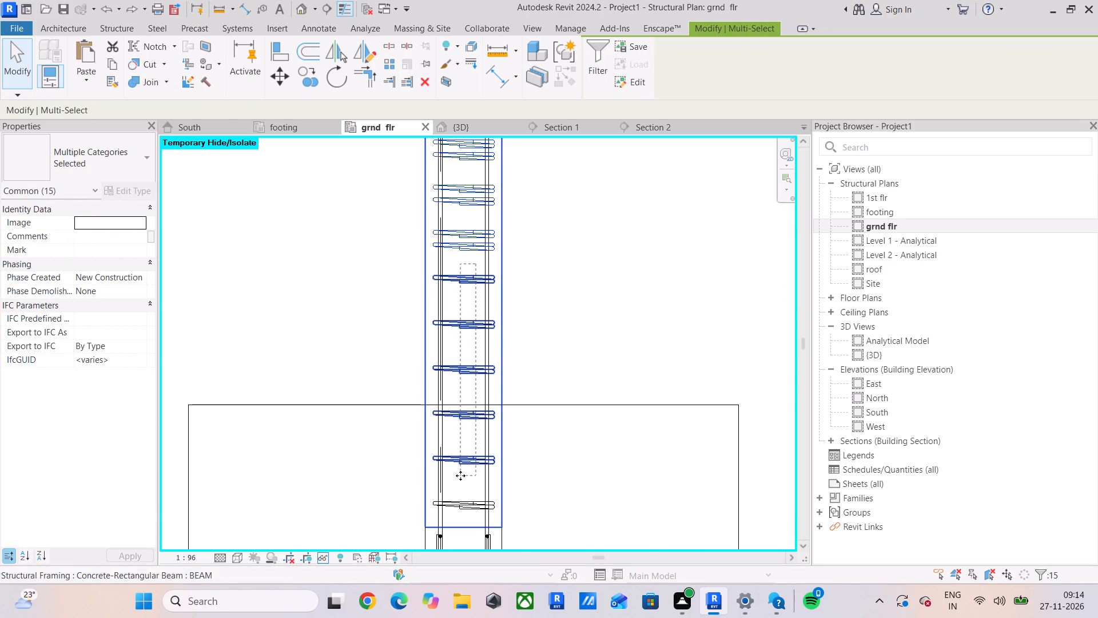
{"action": "left_click", "coordinate": [598, 66]}
{"action": "left_click", "coordinate": [641, 228]}
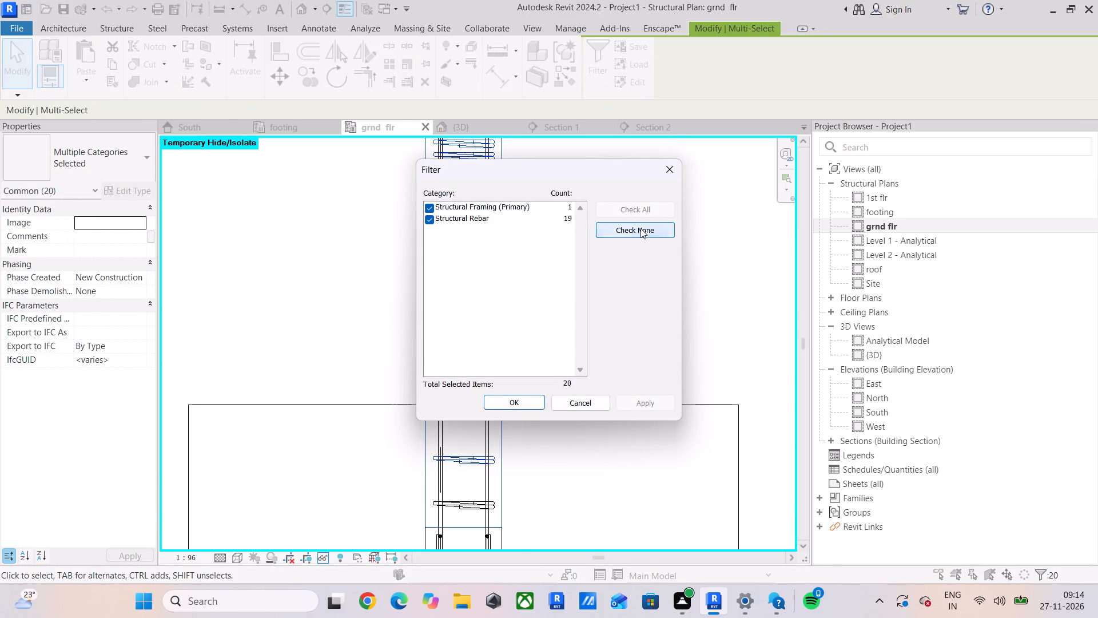
{"action": "left_click", "coordinate": [425, 218]}
{"action": "left_click", "coordinate": [500, 403]}
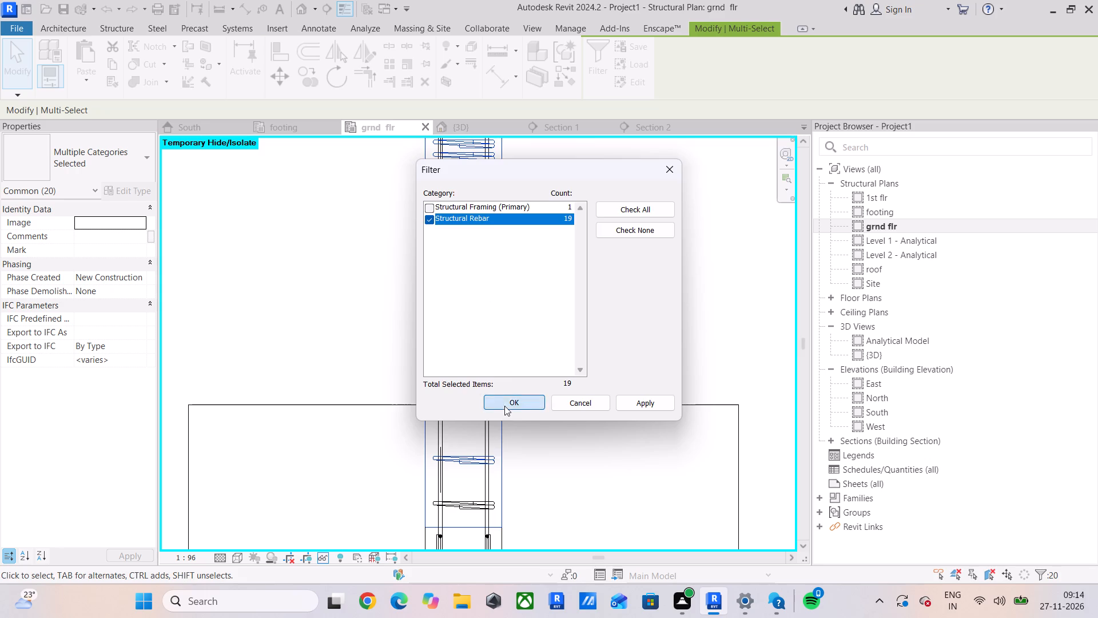
{"action": "key", "text": "Delete"}
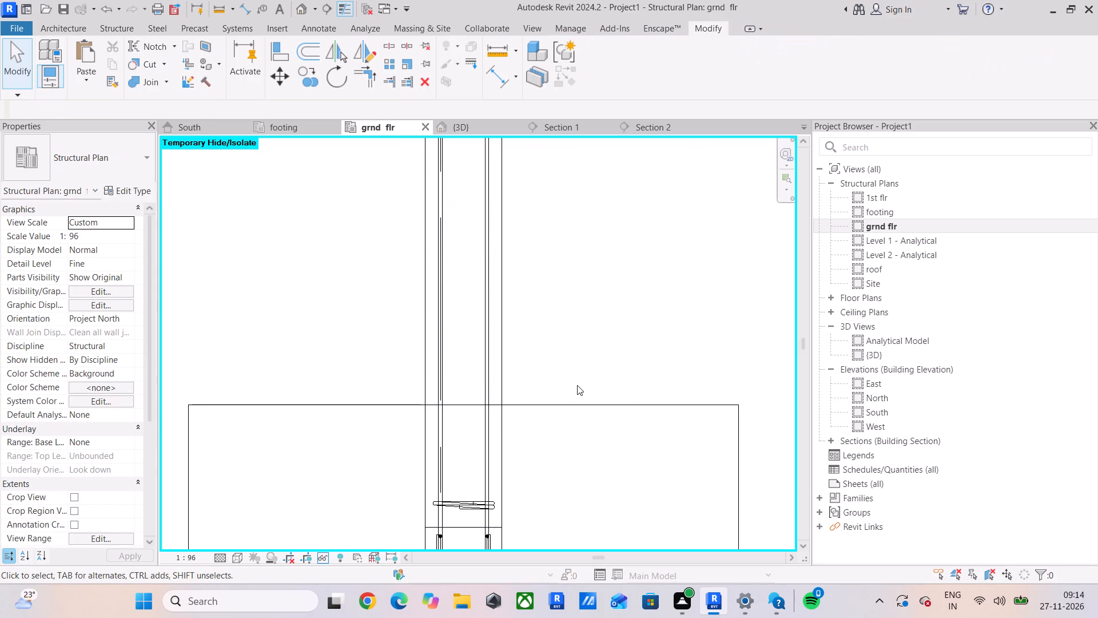
Select the remaining T1 stirrup beside the column at the lower end of the grid B beam.
{"action": "scroll", "coordinate": [577, 385], "scroll_direction": "down", "scroll_amount": 4}
{"action": "left_click", "coordinate": [509, 451]}
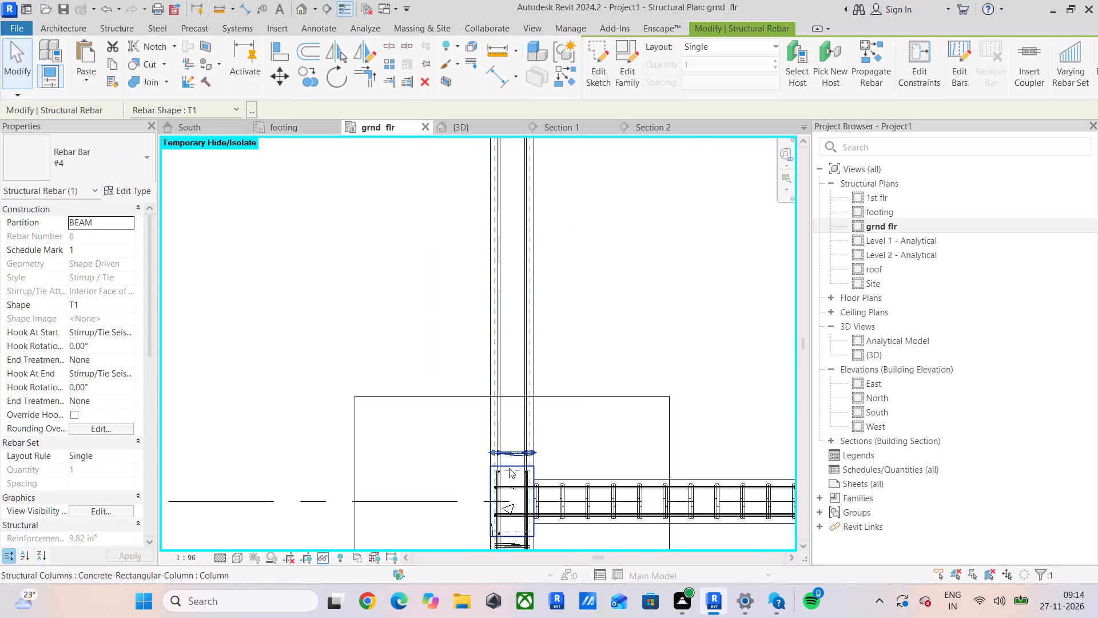
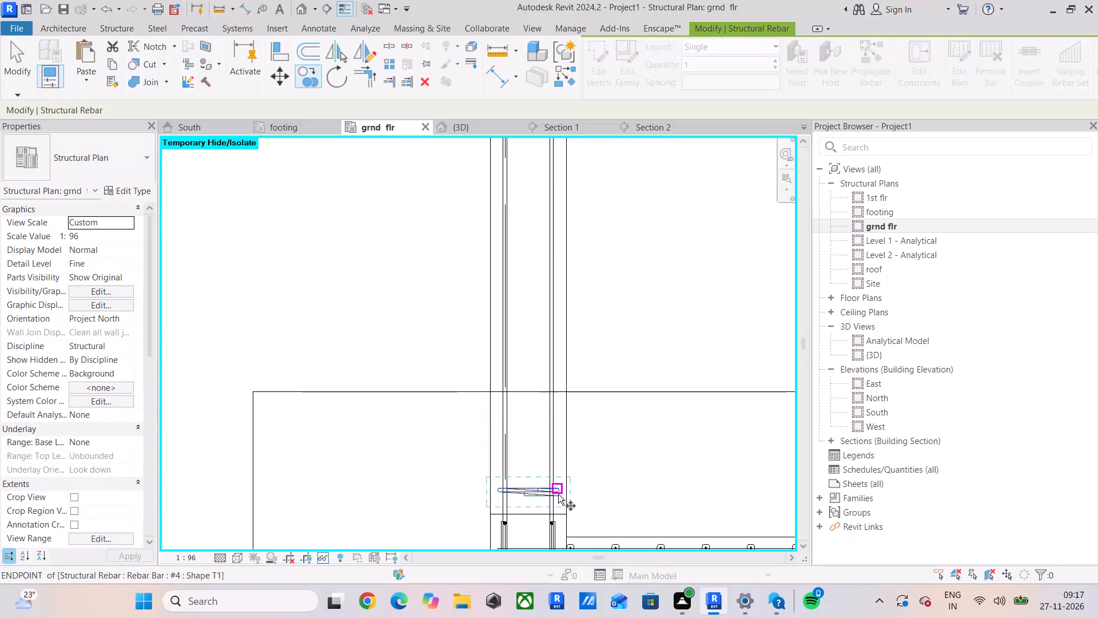
Copy the T1 stirrup 150 mm along the grid B beam, from the lower column toward grid 1.
{"action": "scroll", "coordinate": [486, 501], "scroll_direction": "up", "scroll_amount": 4}
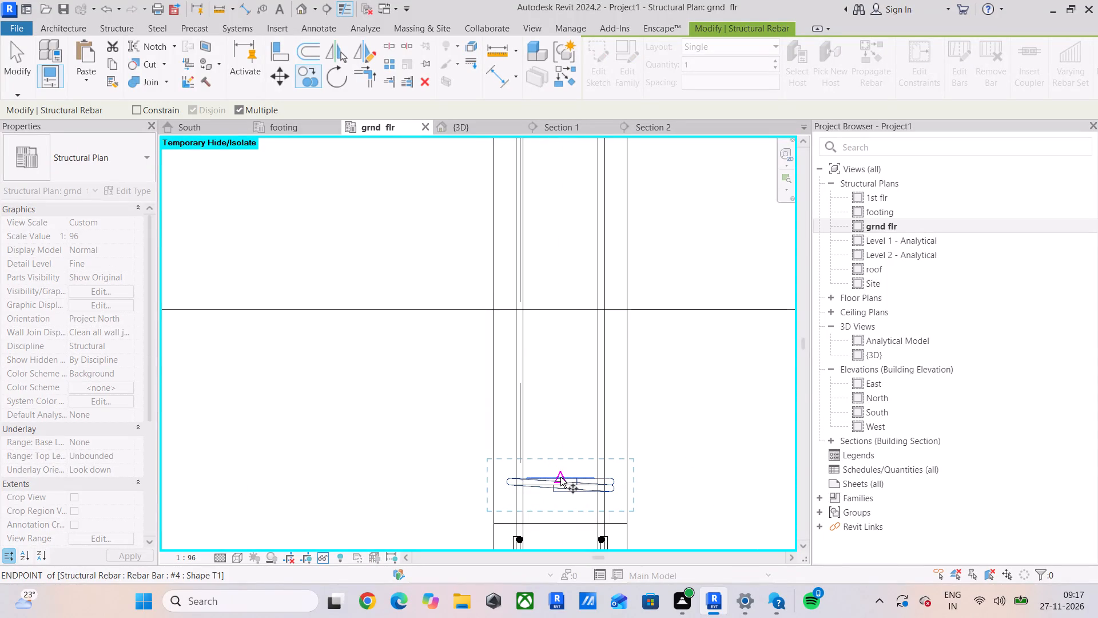
{"action": "left_click", "coordinate": [560, 477]}
{"action": "type", "text": "15"}
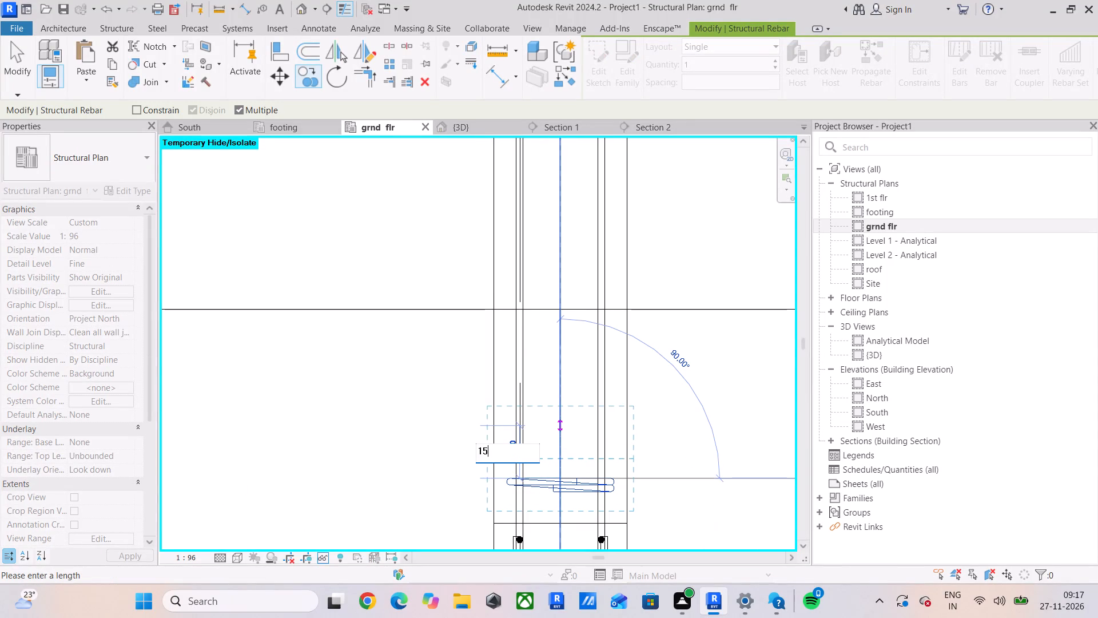
{"action": "key", "text": "0"}
{"action": "key", "text": "Return"}
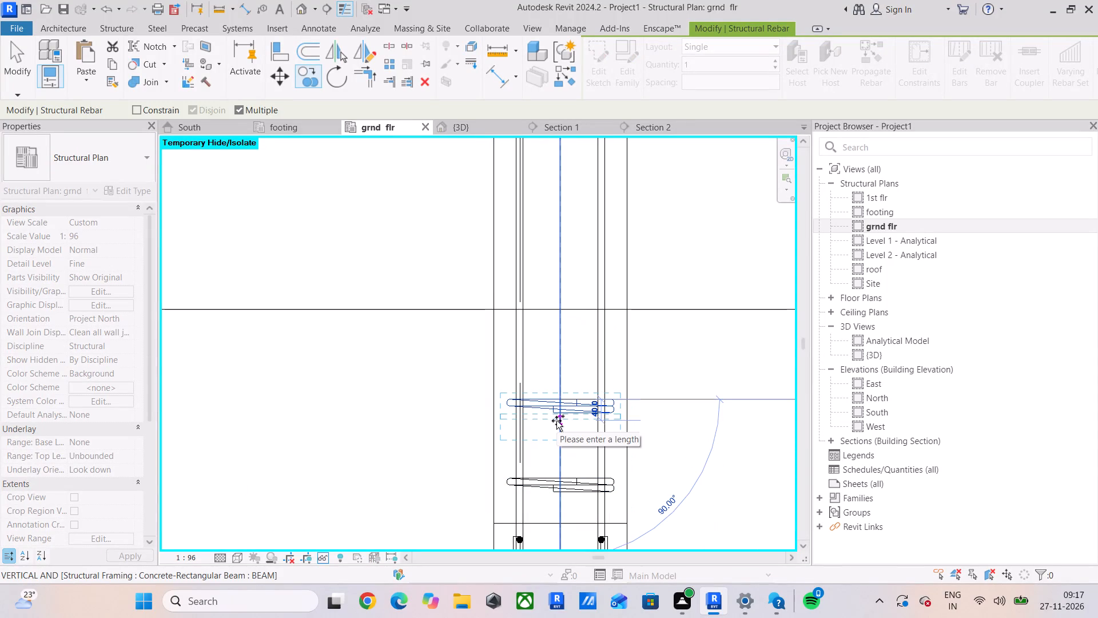
{"action": "key", "text": "Escape"}
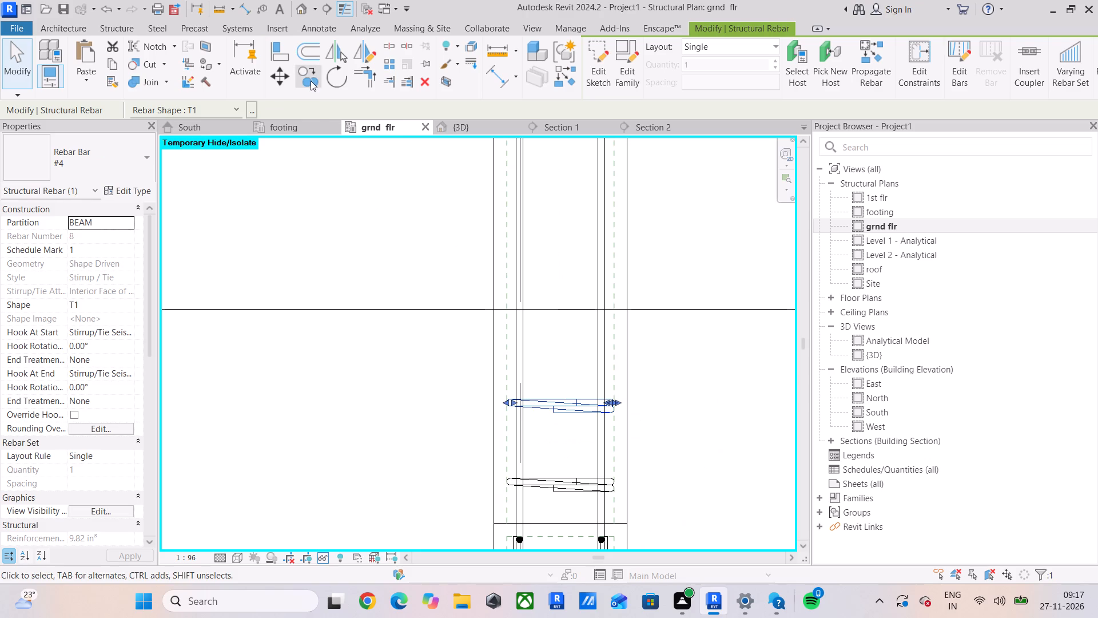
Repeat the stirrup copies at 150 mm spacing along the grid B beam up to about mid-span between grids 2 and 1.
{"action": "left_click", "coordinate": [309, 80]}
{"action": "left_click", "coordinate": [560, 476]}
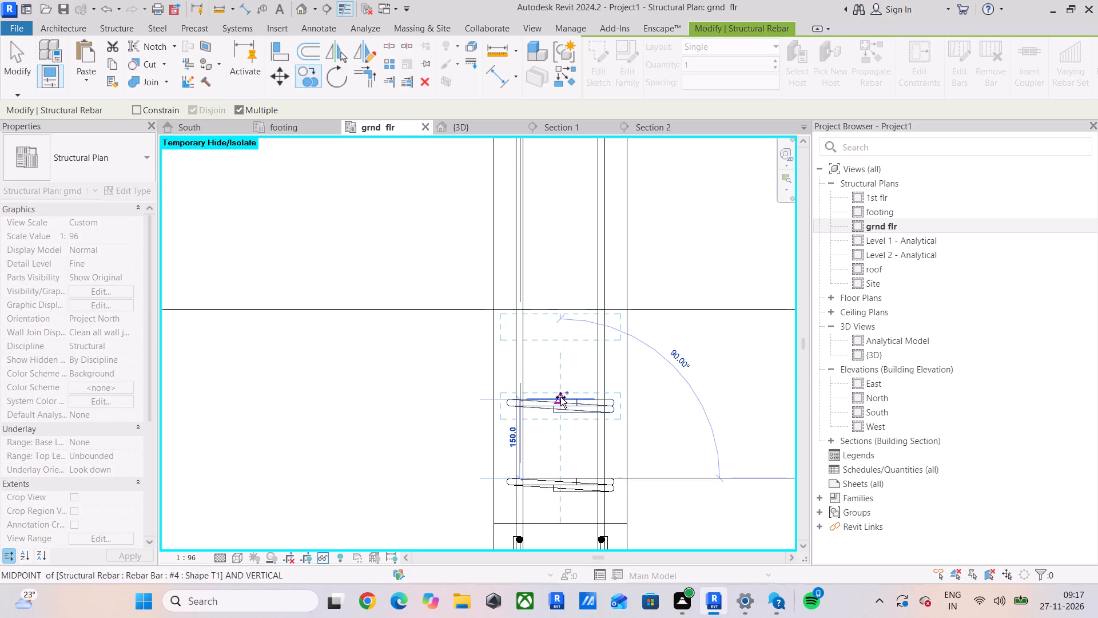
{"action": "left_click", "coordinate": [560, 397]}
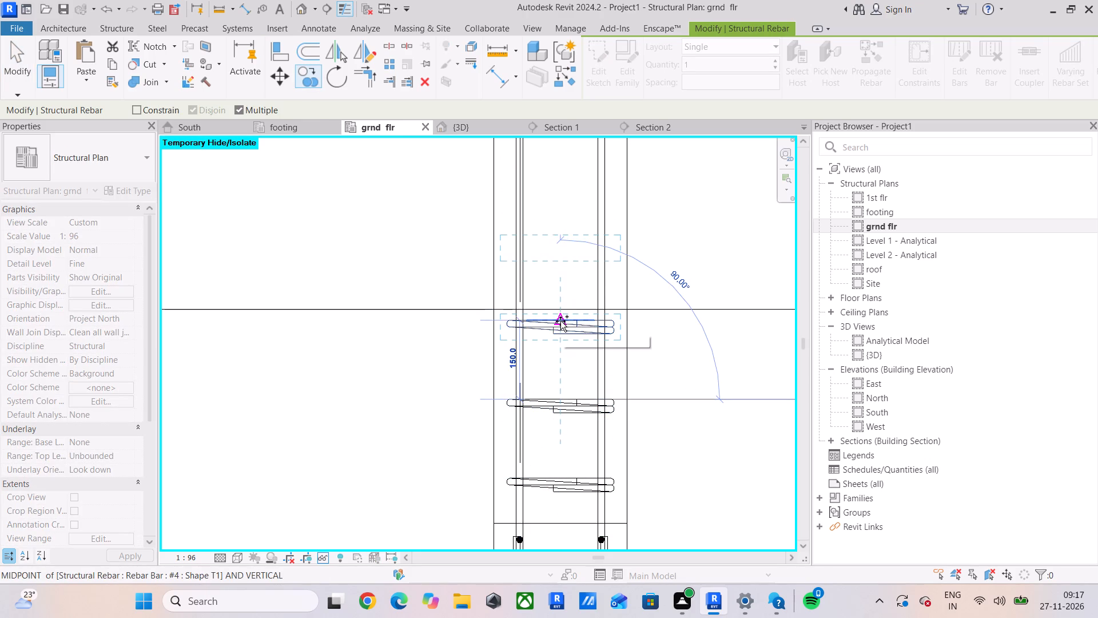
{"action": "left_click", "coordinate": [560, 321]}
{"action": "middle_click_drag", "start_coordinate": [560, 321], "coordinate": [560, 485]}
{"action": "scroll", "coordinate": [563, 415], "scroll_direction": "up", "scroll_amount": 3}
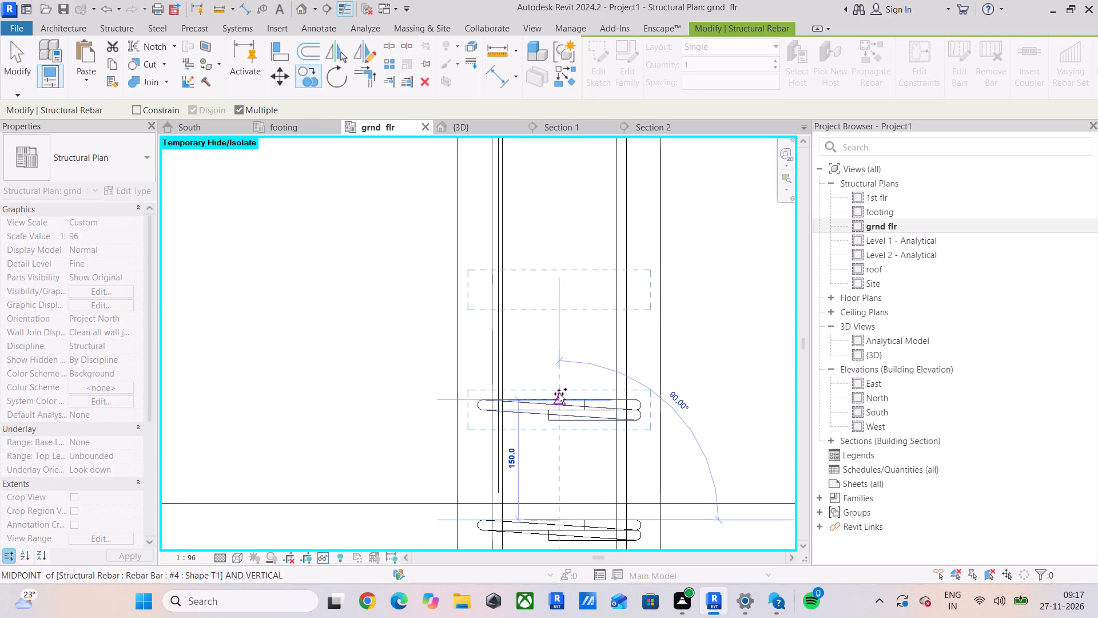
{"action": "left_click", "coordinate": [559, 398]}
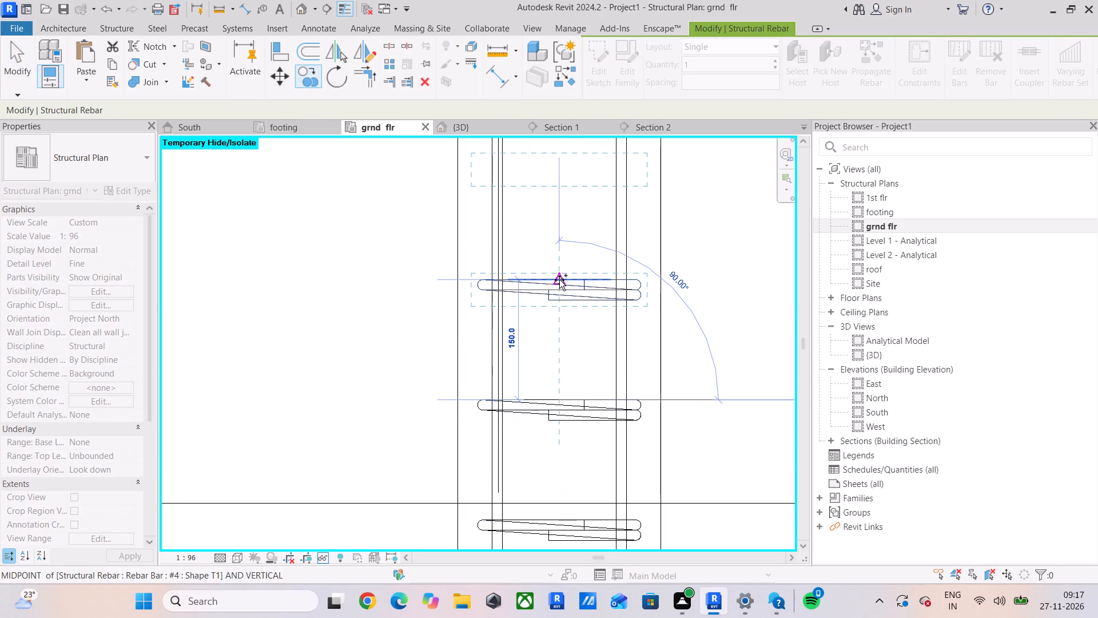
{"action": "left_click", "coordinate": [559, 279]}
{"action": "middle_click_drag", "start_coordinate": [559, 323], "coordinate": [575, 553]}
{"action": "left_click", "coordinate": [575, 388]}
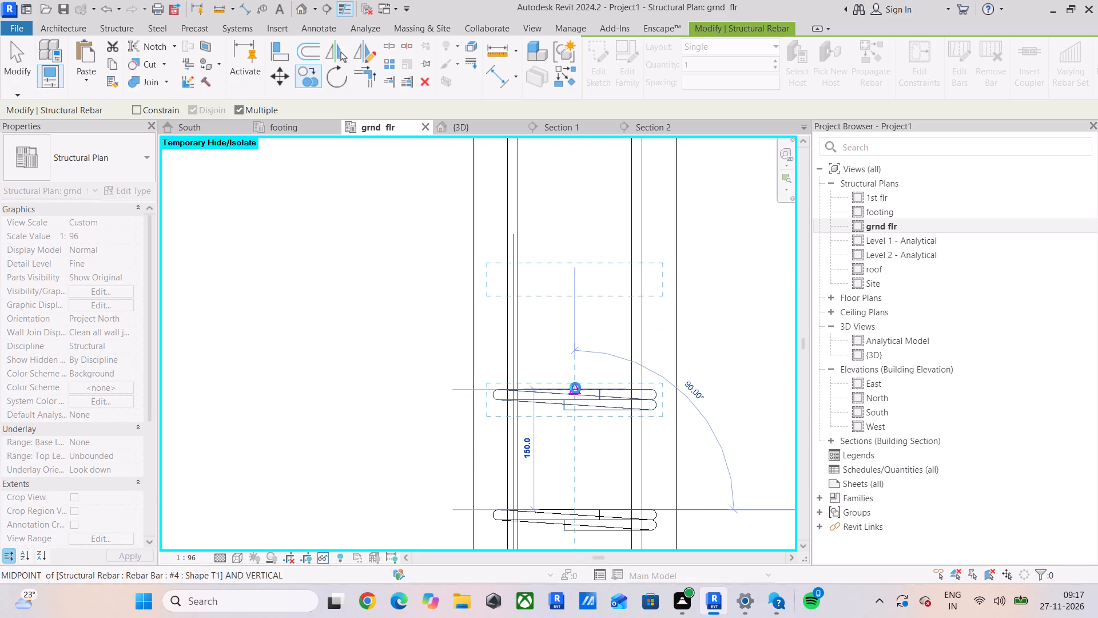
{"action": "middle_click_drag", "start_coordinate": [575, 388], "coordinate": [575, 579]}
{"action": "left_click", "coordinate": [572, 456]}
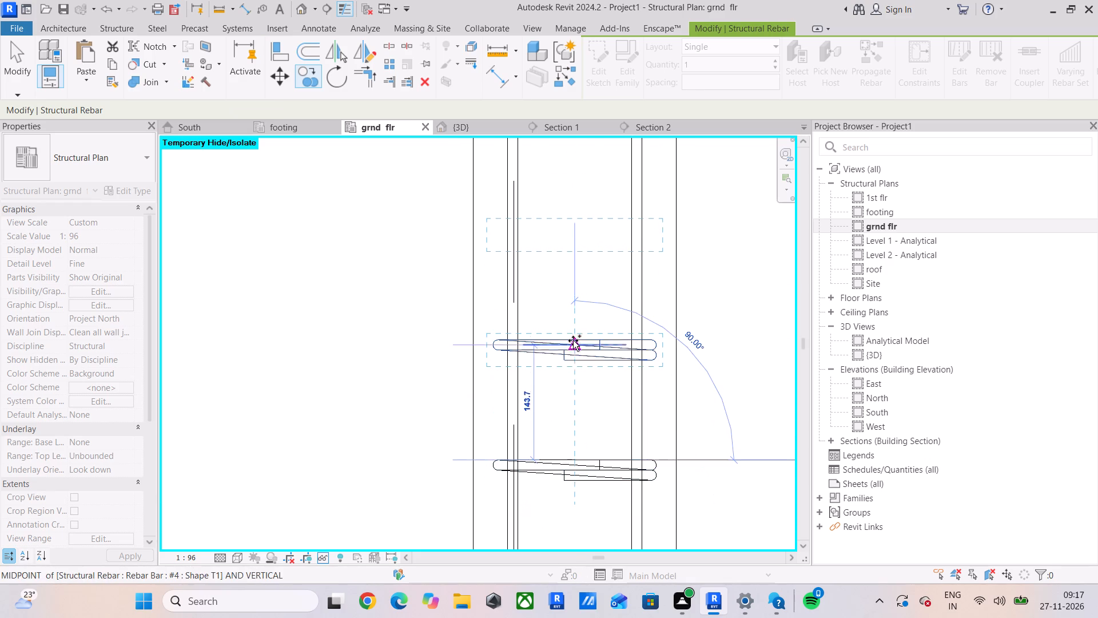
{"action": "left_click", "coordinate": [573, 339]}
{"action": "middle_click_drag", "start_coordinate": [573, 340], "coordinate": [574, 584]}
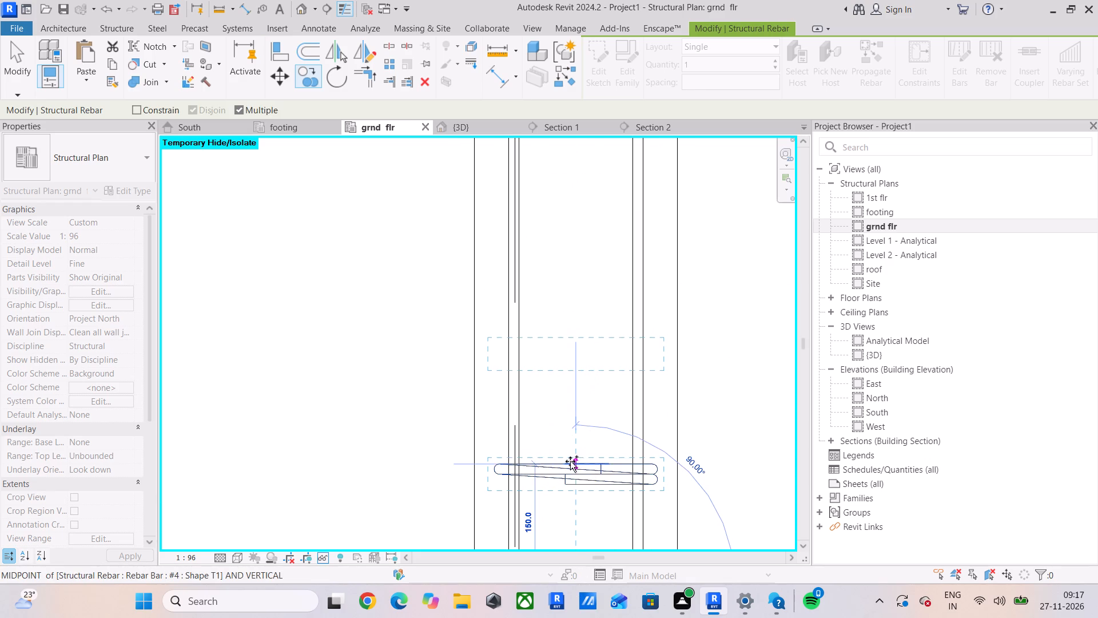
Continue copying the stirrup at 150 mm spacing along the upper half of the grid B beam until reaching the grid 1 beam.
{"action": "left_click", "coordinate": [577, 461]}
{"action": "left_click", "coordinate": [575, 344]}
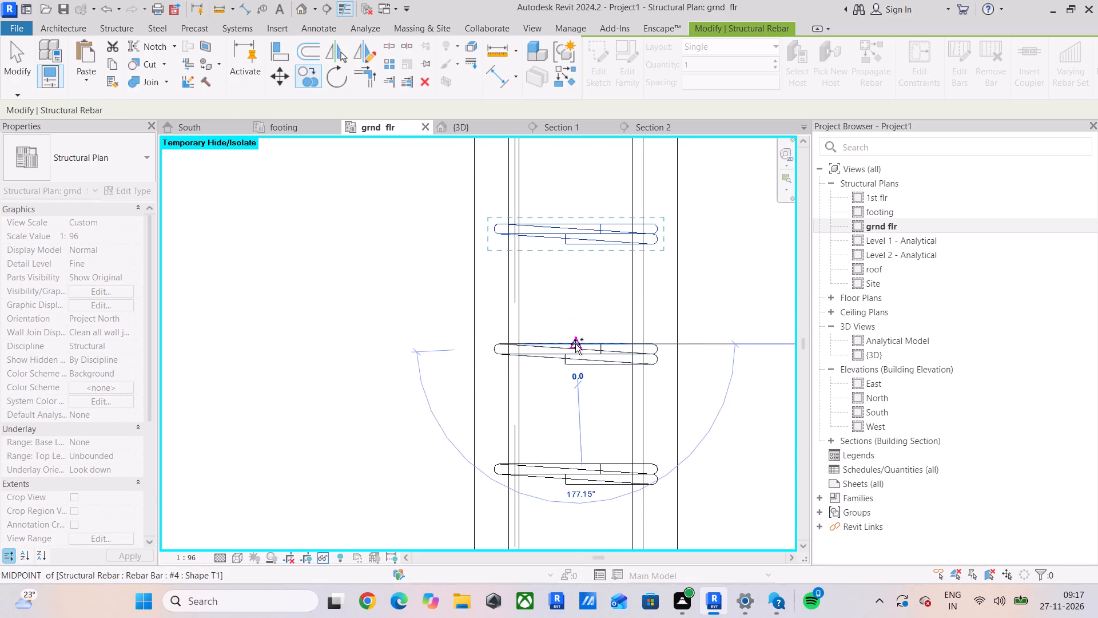
{"action": "middle_click_drag", "start_coordinate": [579, 366], "coordinate": [580, 580]}
{"action": "left_click", "coordinate": [580, 433]}
{"action": "middle_click_drag", "start_coordinate": [580, 435], "coordinate": [588, 592]}
{"action": "left_click", "coordinate": [586, 474]}
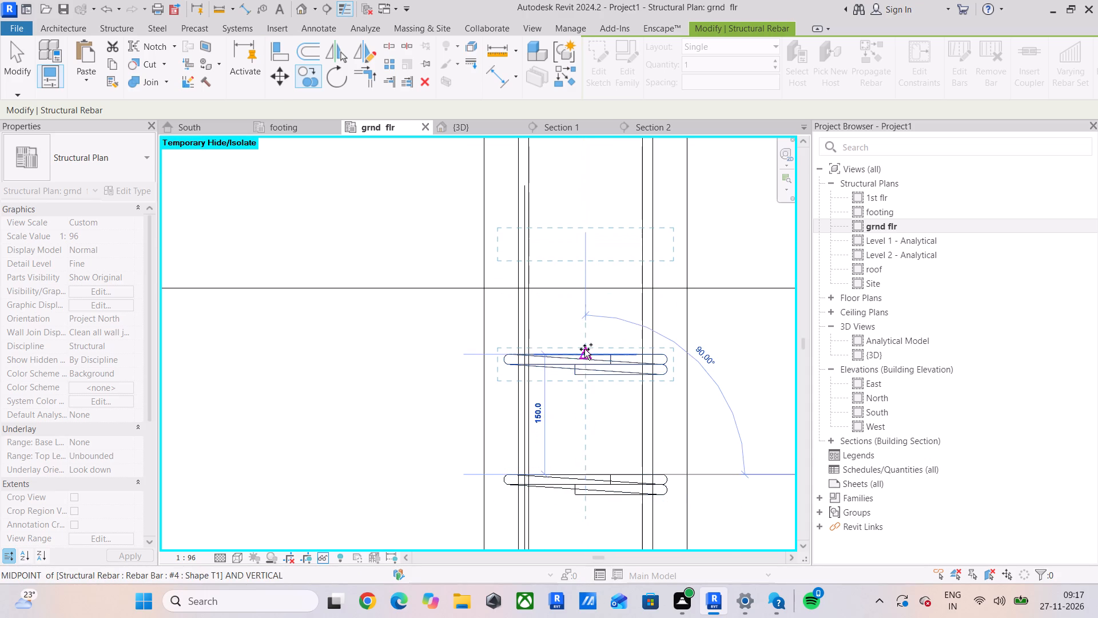
{"action": "left_click", "coordinate": [584, 350]}
{"action": "middle_click_drag", "start_coordinate": [584, 427], "coordinate": [584, 611]}
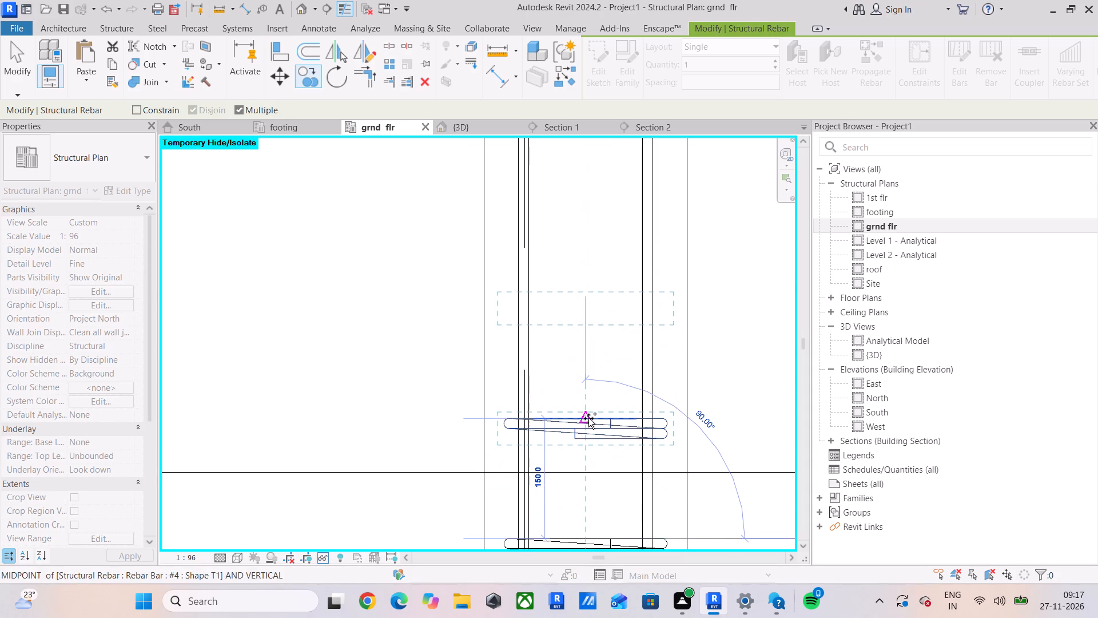
{"action": "left_click", "coordinate": [588, 418]}
{"action": "middle_click_drag", "start_coordinate": [588, 417], "coordinate": [607, 599]}
{"action": "left_click", "coordinate": [601, 480]}
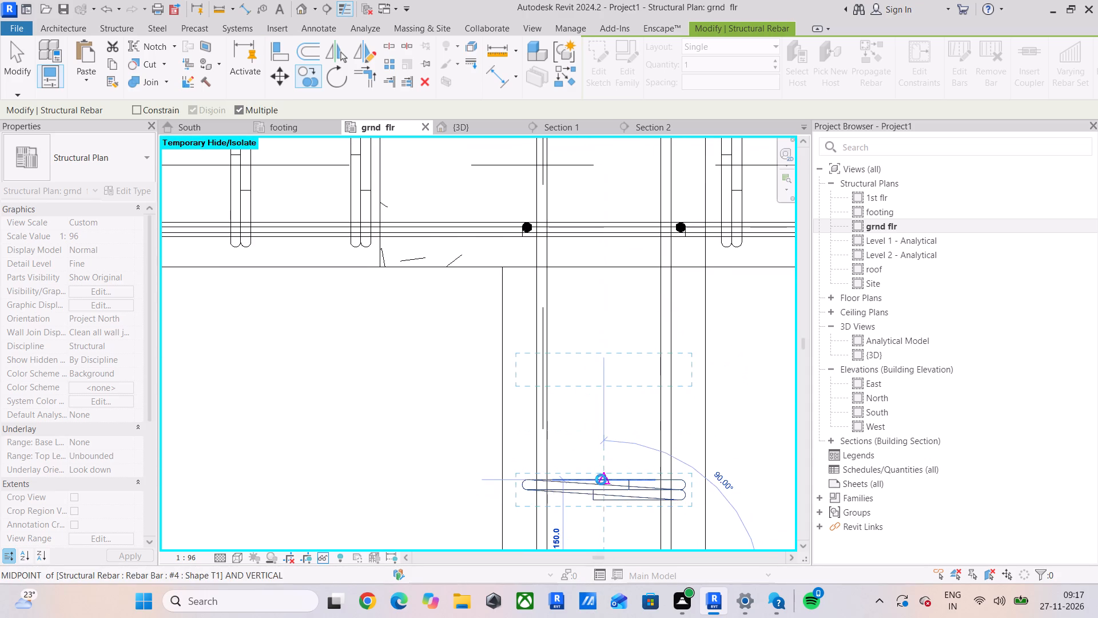
{"action": "left_click", "coordinate": [602, 358]}
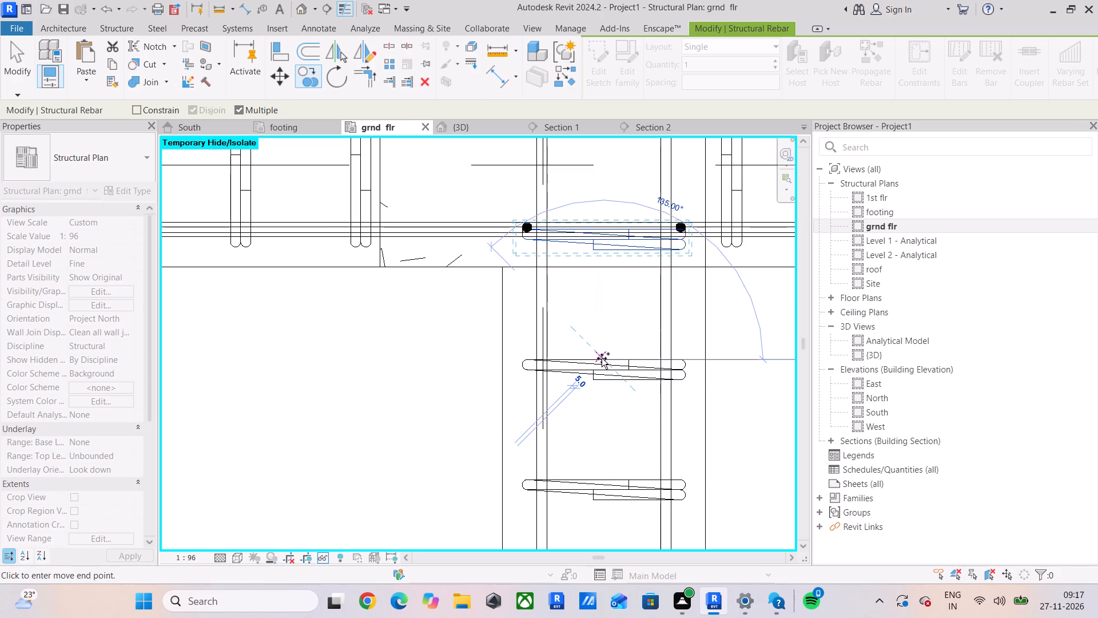
{"action": "key", "text": "Escape"}
{"action": "key", "text": "Escape"}
Delete the extra stirrup that overlaps the grid 1 beam at the upper end of the grid B beam.
{"action": "left_click", "coordinate": [615, 250]}
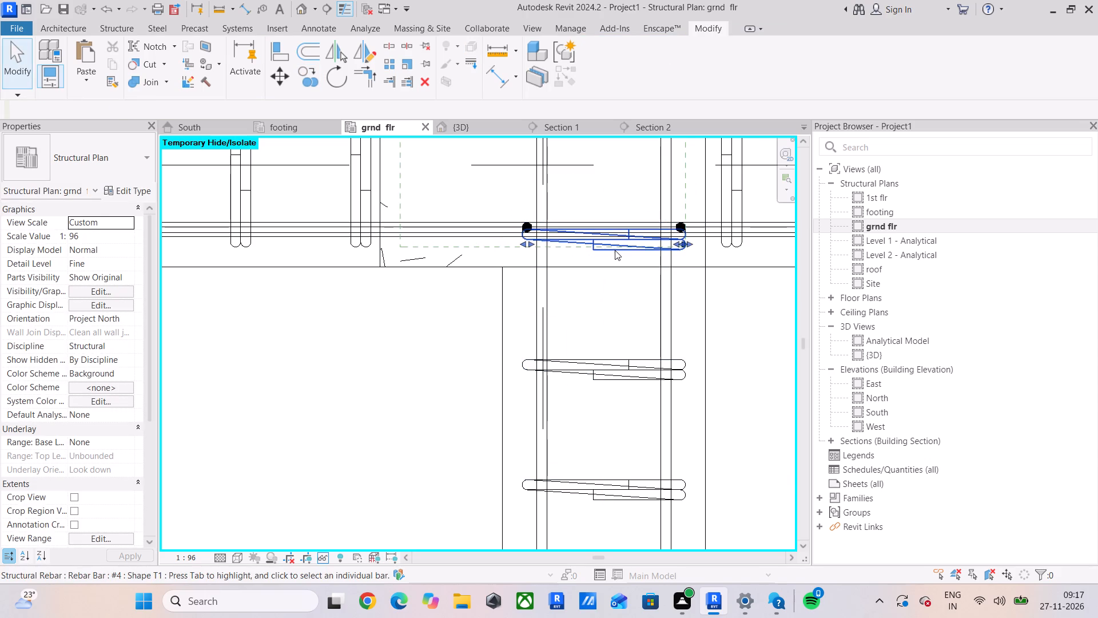
{"action": "key", "text": "Delete"}
Copy all rebar hosted in the grid B beam between grids 1 and 2 across to the matching grid C beam, aligned at the column corners.
{"action": "scroll", "coordinate": [615, 250], "scroll_direction": "down", "scroll_amount": 6}
{"action": "middle_click_drag", "start_coordinate": [615, 266], "coordinate": [600, 351]}
{"action": "scroll", "coordinate": [600, 351], "scroll_direction": "down", "scroll_amount": 9}
{"action": "middle_click_drag", "start_coordinate": [572, 343], "coordinate": [402, 256]}
{"action": "scroll", "coordinate": [359, 332], "scroll_direction": "down", "scroll_amount": 4}
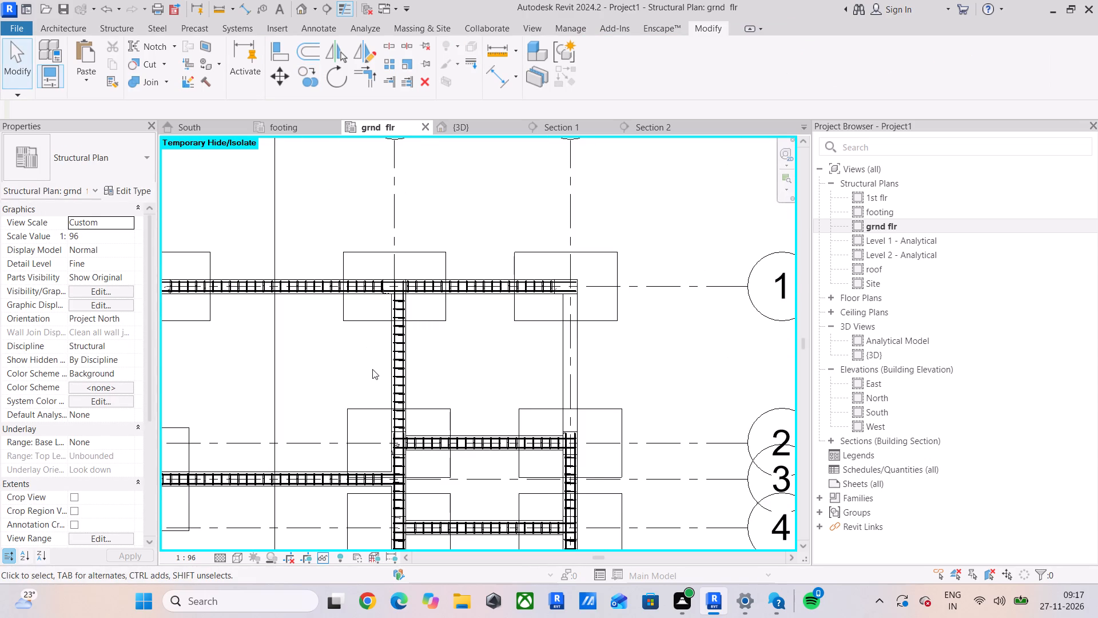
{"action": "scroll", "coordinate": [373, 369], "scroll_direction": "up", "scroll_amount": 5}
{"action": "scroll", "coordinate": [417, 494], "scroll_direction": "up", "scroll_amount": 10}
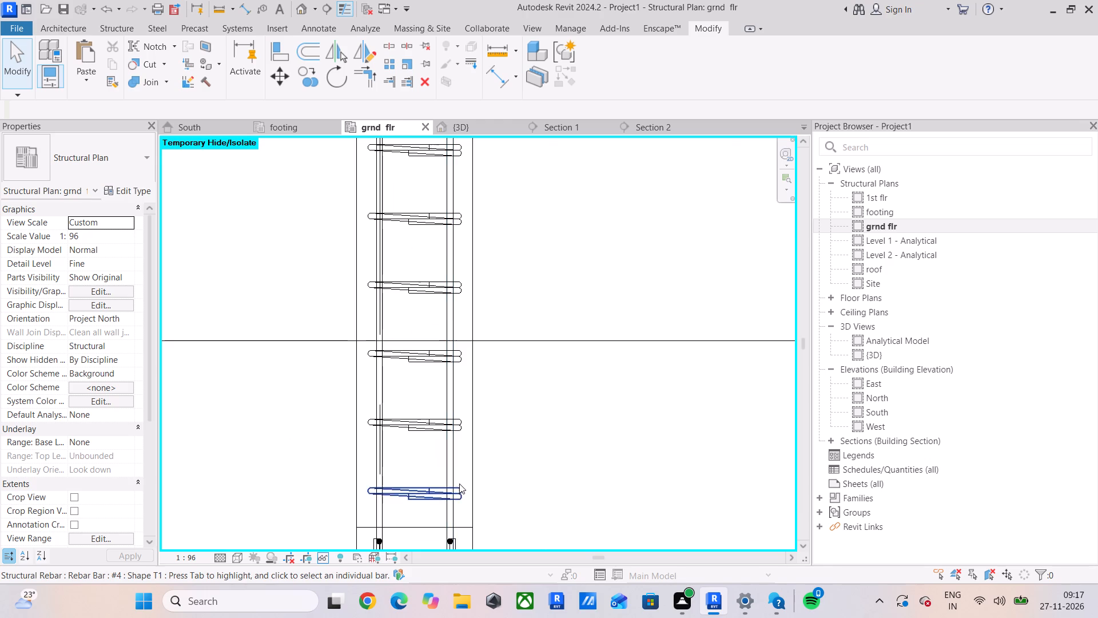
{"action": "scroll", "coordinate": [459, 485], "scroll_direction": "up", "scroll_amount": 4}
{"action": "left_click_drag", "start_coordinate": [466, 458], "coordinate": [307, 524], "text": "ctrl"}
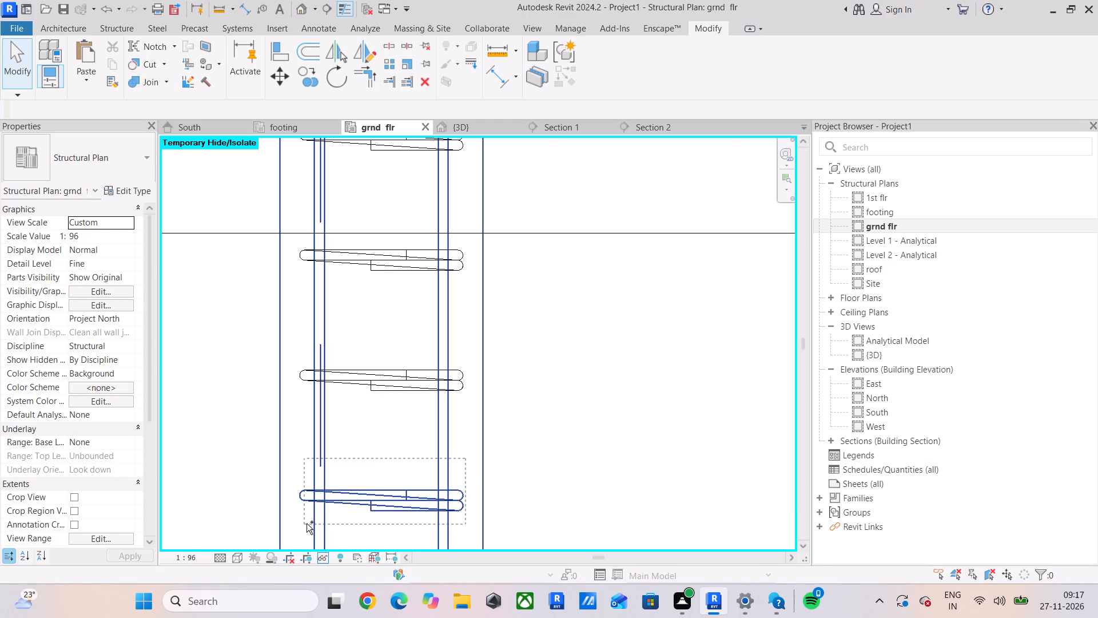
{"action": "left_click_drag", "start_coordinate": [307, 524], "coordinate": [308, 522], "text": "ctrl"}
{"action": "key", "text": "Escape"}
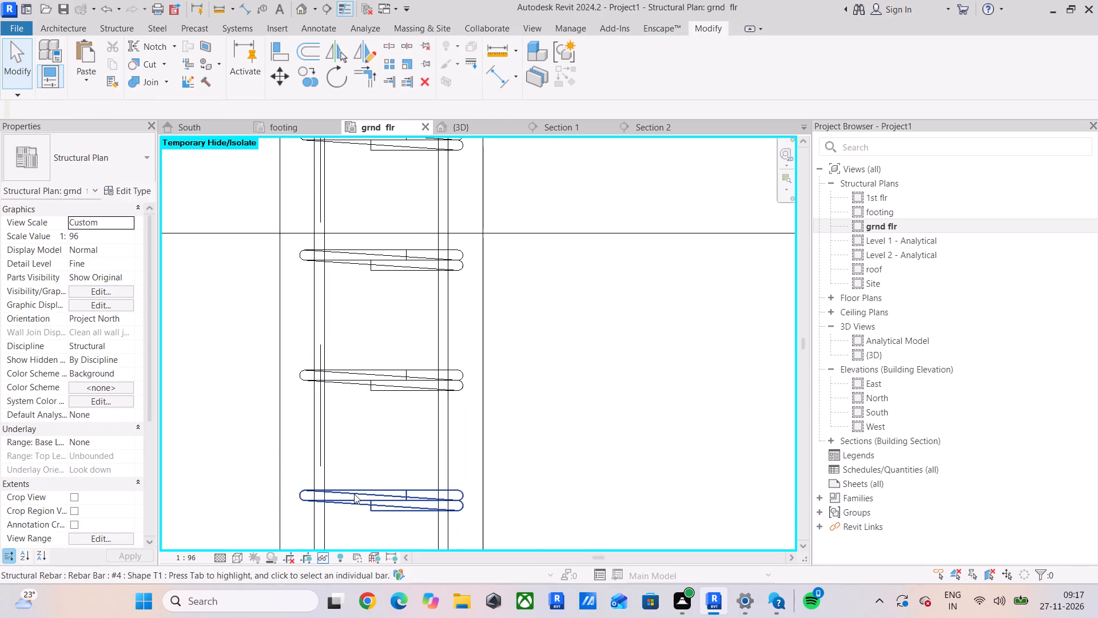
{"action": "left_click", "coordinate": [354, 494]}
{"action": "right_click", "coordinate": [354, 494]}
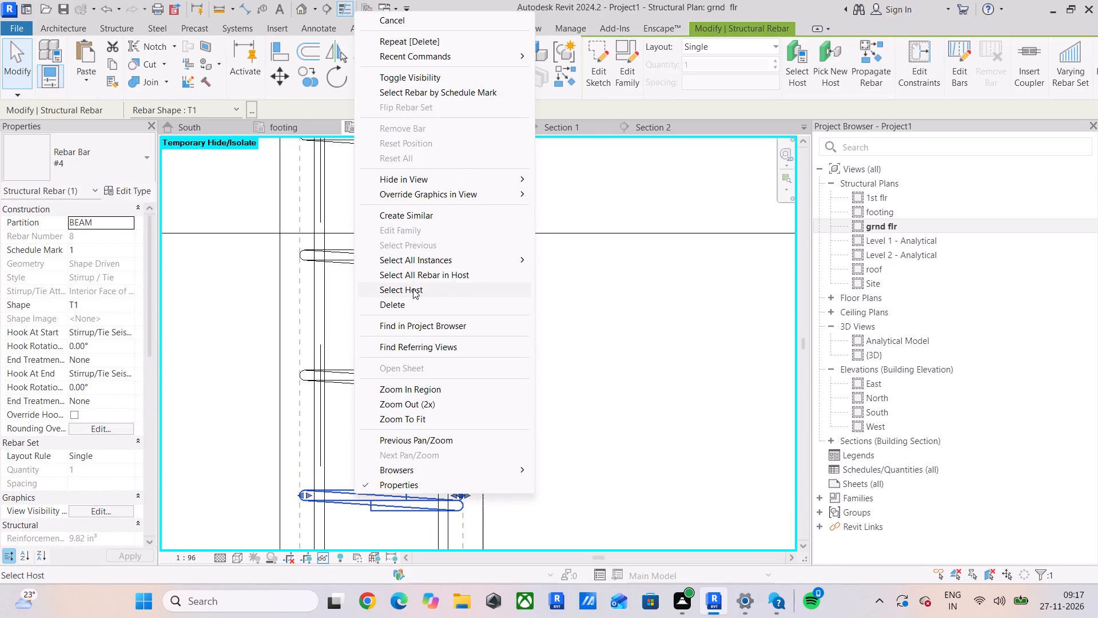
{"action": "left_click", "coordinate": [435, 272]}
{"action": "scroll", "coordinate": [414, 325], "scroll_direction": "down", "scroll_amount": 6}
{"action": "scroll", "coordinate": [452, 356], "scroll_direction": "down", "scroll_amount": 2}
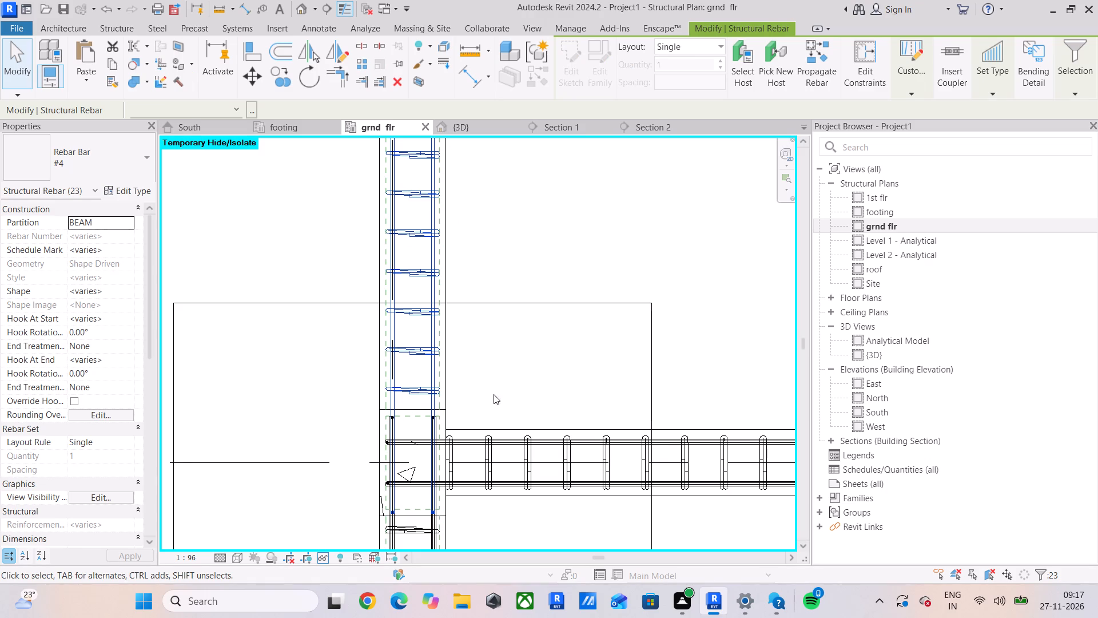
{"action": "left_click", "coordinate": [279, 74]}
{"action": "scroll", "coordinate": [359, 390], "scroll_direction": "up", "scroll_amount": 4}
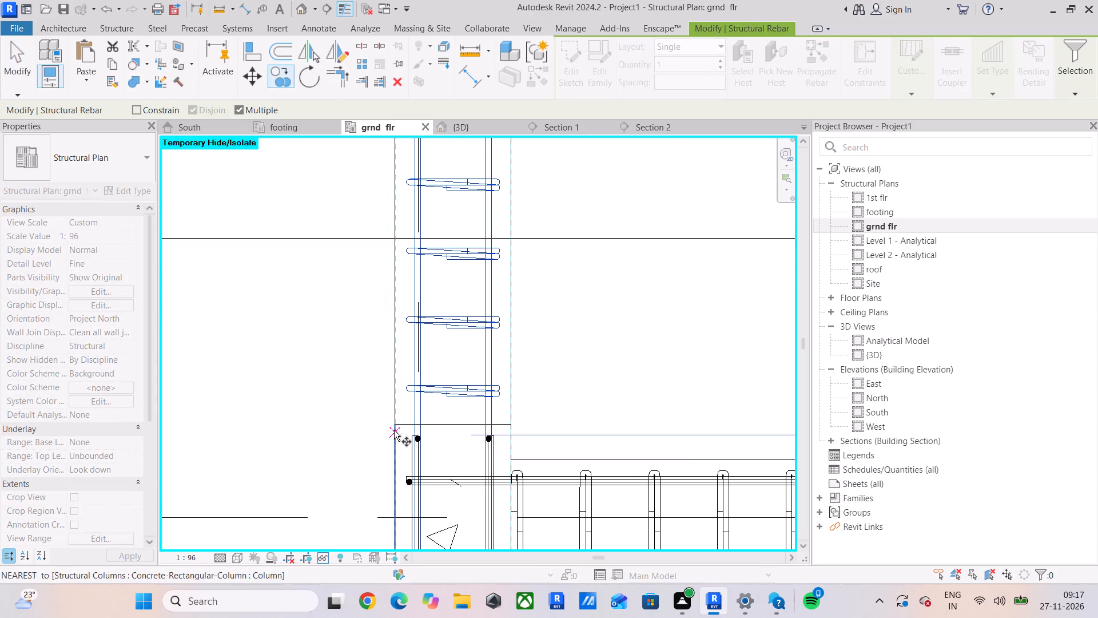
{"action": "left_click", "coordinate": [395, 428]}
{"action": "scroll", "coordinate": [558, 426], "scroll_direction": "down", "scroll_amount": 4}
{"action": "middle_click_drag", "start_coordinate": [579, 419], "coordinate": [287, 419]}
{"action": "scroll", "coordinate": [456, 416], "scroll_direction": "down", "scroll_amount": 4}
{"action": "middle_click_drag", "start_coordinate": [493, 409], "coordinate": [398, 416]}
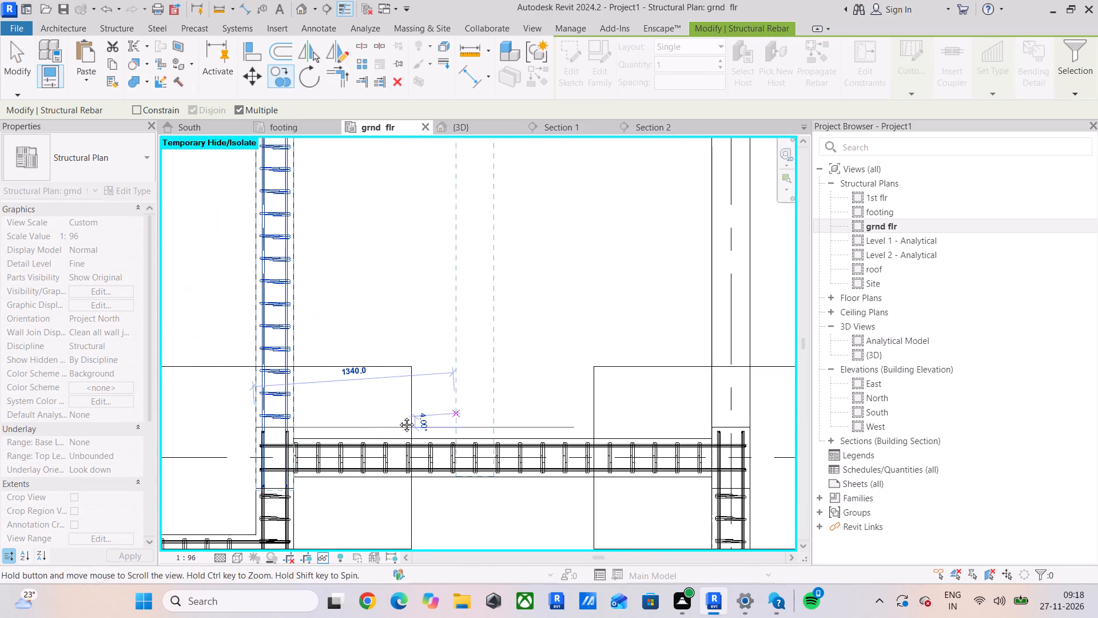
{"action": "middle_click_drag", "start_coordinate": [398, 416], "coordinate": [152, 417]}
{"action": "left_click", "coordinate": [408, 434]}
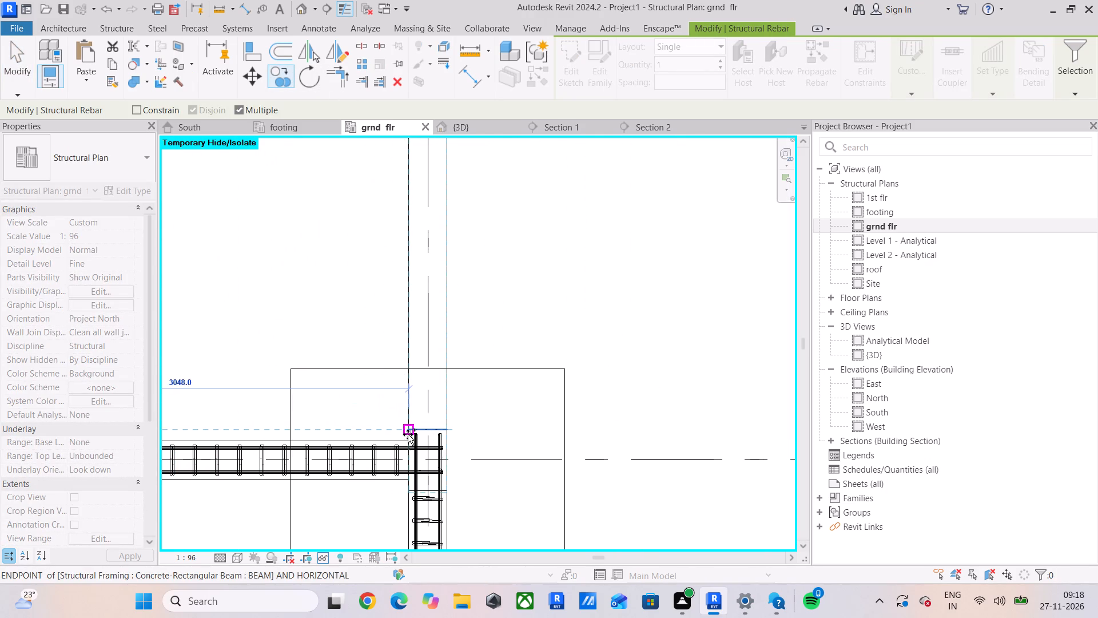
{"action": "middle_click_drag", "start_coordinate": [359, 347], "coordinate": [372, 516]}
{"action": "middle_click_drag", "start_coordinate": [374, 382], "coordinate": [384, 447]}
{"action": "key", "text": "Escape"}
{"action": "key", "text": "Escape"}
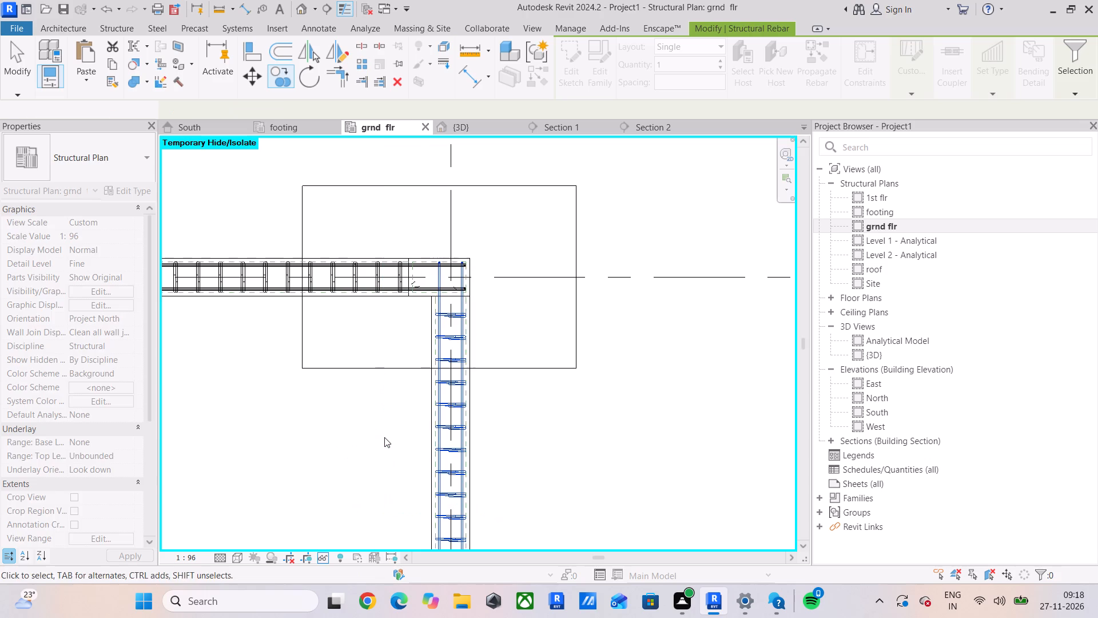
{"action": "key", "text": "Escape"}
{"action": "key", "text": "Escape"}
Examine the reinforcement layout across the ground floor beams on grids A to C.
{"action": "scroll", "coordinate": [367, 422], "scroll_direction": "down", "scroll_amount": 4}
{"action": "middle_click_drag", "start_coordinate": [367, 422], "coordinate": [415, 340]}
{"action": "scroll", "coordinate": [407, 366], "scroll_direction": "down", "scroll_amount": 3}
{"action": "middle_click_drag", "start_coordinate": [405, 375], "coordinate": [622, 323]}
{"action": "scroll", "coordinate": [552, 359], "scroll_direction": "down", "scroll_amount": 3}
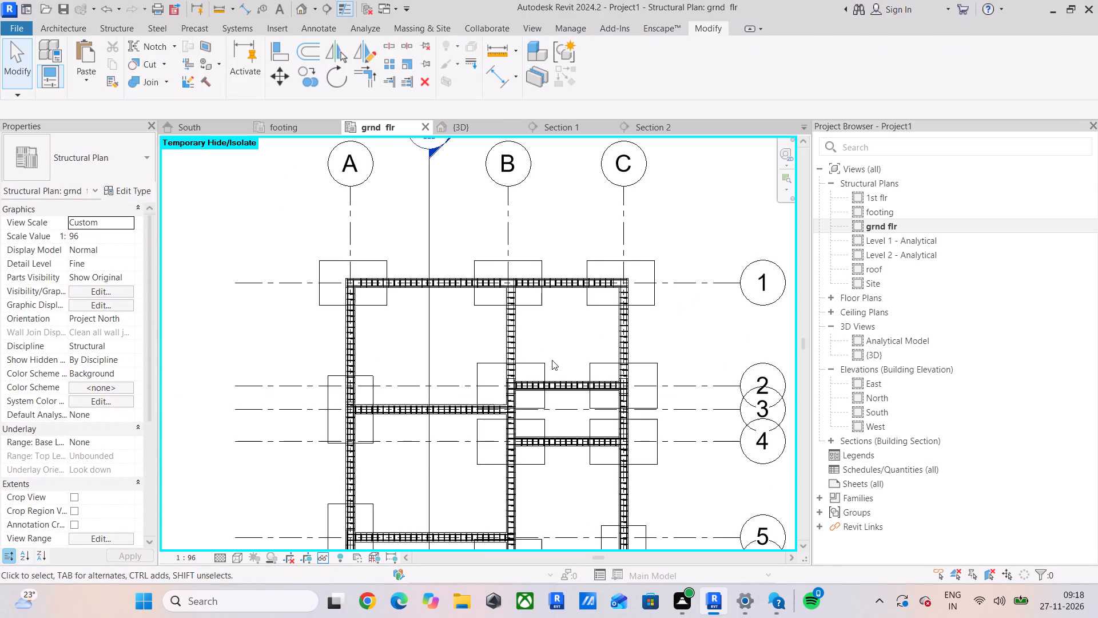
{"action": "middle_click_drag", "start_coordinate": [551, 360], "coordinate": [469, 293]}
{"action": "middle_click_drag", "start_coordinate": [465, 405], "coordinate": [470, 310]}
{"action": "middle_click_drag", "start_coordinate": [467, 295], "coordinate": [440, 442]}
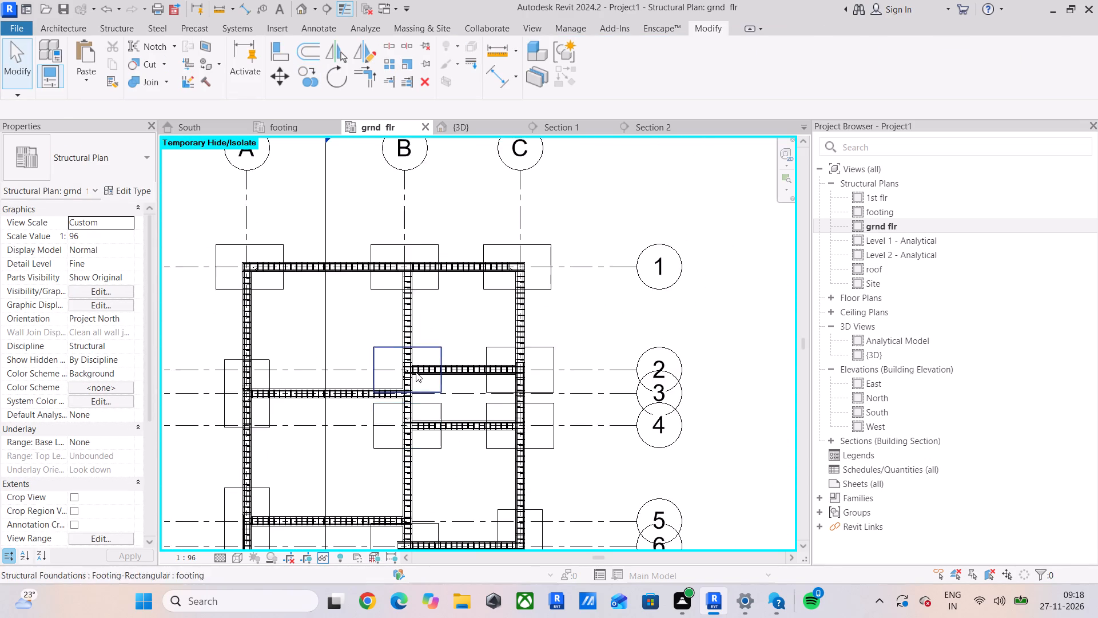
{"action": "scroll", "coordinate": [388, 331], "scroll_direction": "up", "scroll_amount": 5}
{"action": "scroll", "coordinate": [432, 321], "scroll_direction": "down", "scroll_amount": 9}
Select the whole ground floor framing, filter it to Structural Rebar, and review the rebar's view visibility states.
{"action": "left_click_drag", "start_coordinate": [313, 254], "coordinate": [313, 255]}
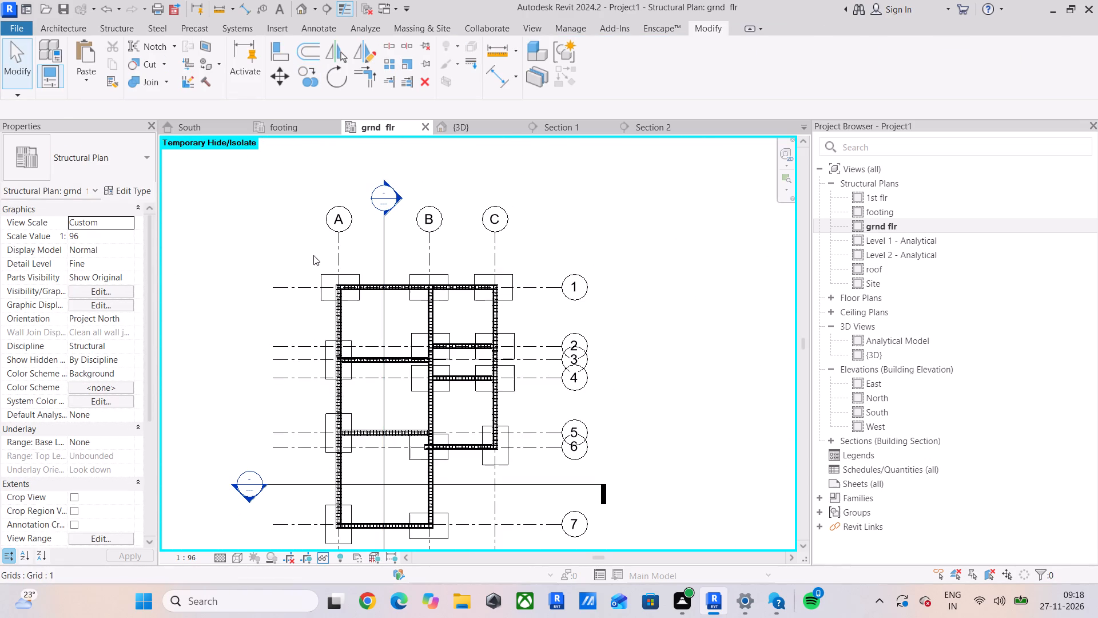
{"action": "left_click_drag", "start_coordinate": [313, 255], "coordinate": [522, 565]}
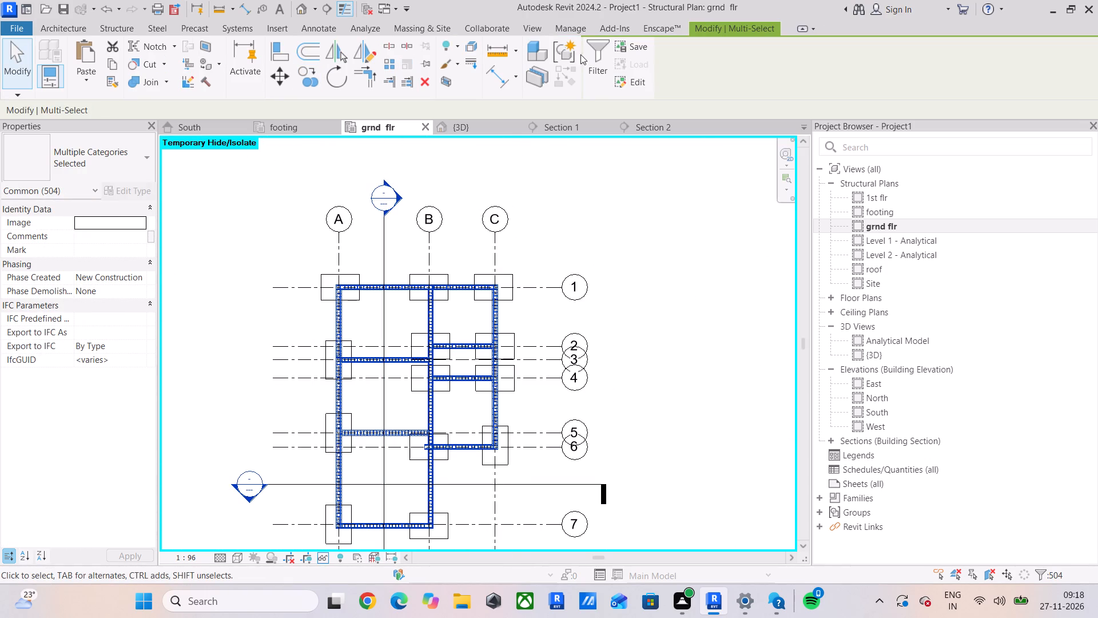
{"action": "left_click", "coordinate": [605, 60]}
{"action": "left_click", "coordinate": [634, 226]}
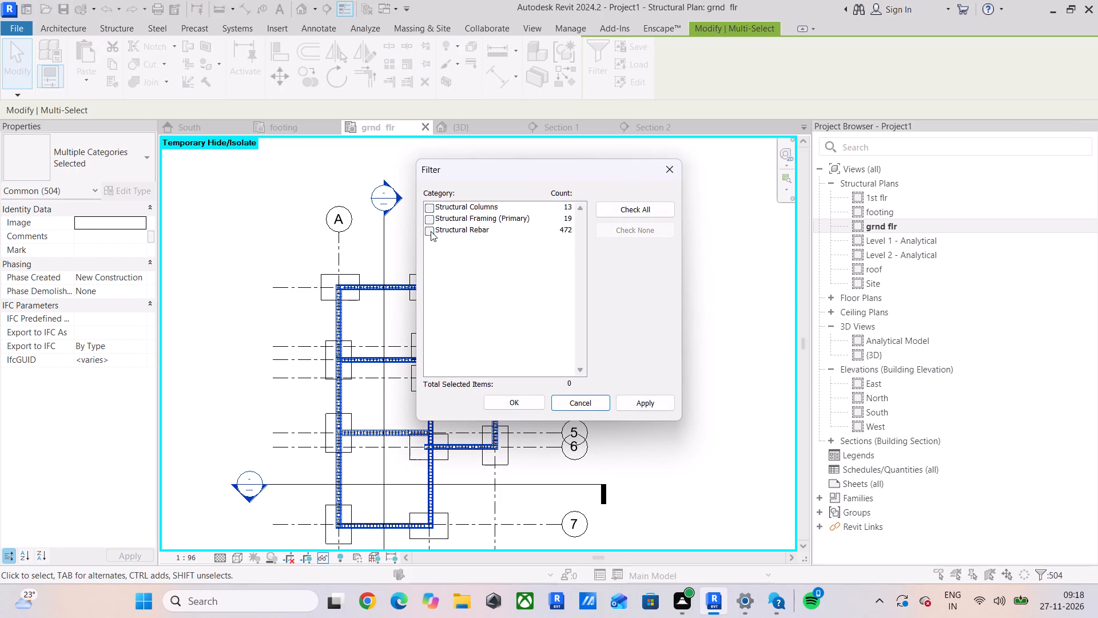
{"action": "left_click", "coordinate": [431, 229]}
{"action": "left_click", "coordinate": [516, 409]}
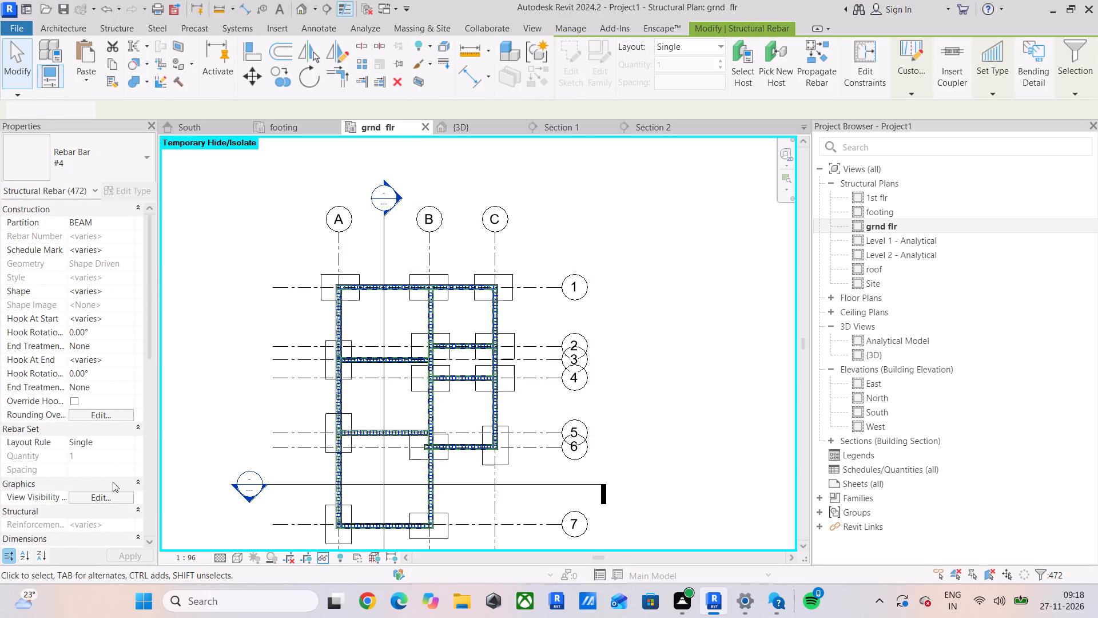
{"action": "left_click", "coordinate": [114, 500]}
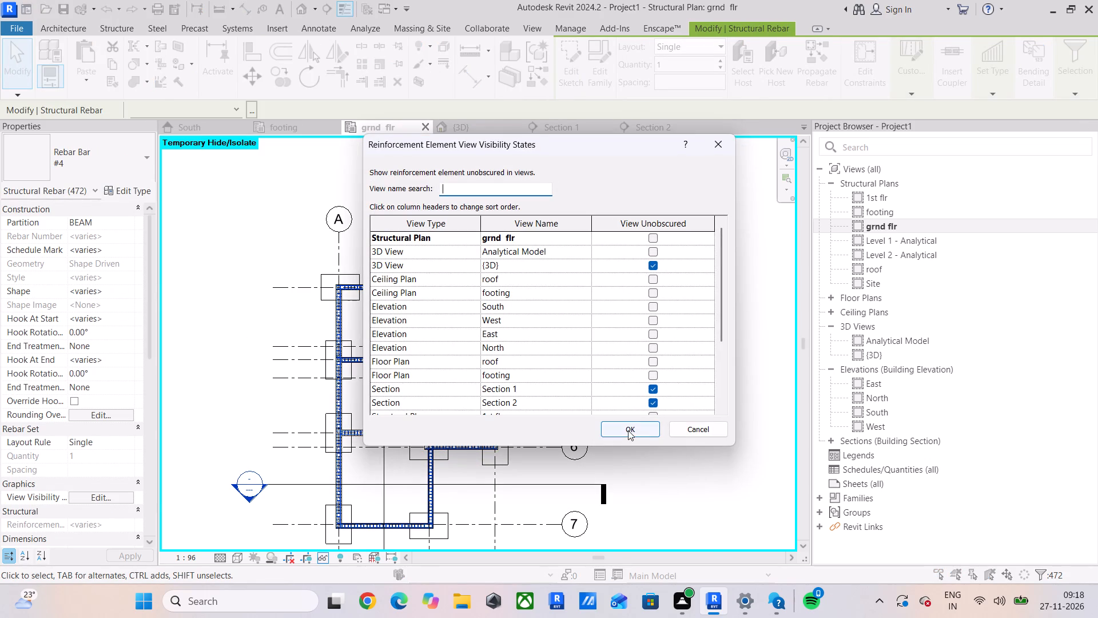
{"action": "left_click", "coordinate": [628, 430]}
{"action": "left_click", "coordinate": [671, 300]}
{"action": "scroll", "coordinate": [400, 308], "scroll_direction": "up", "scroll_amount": 4}
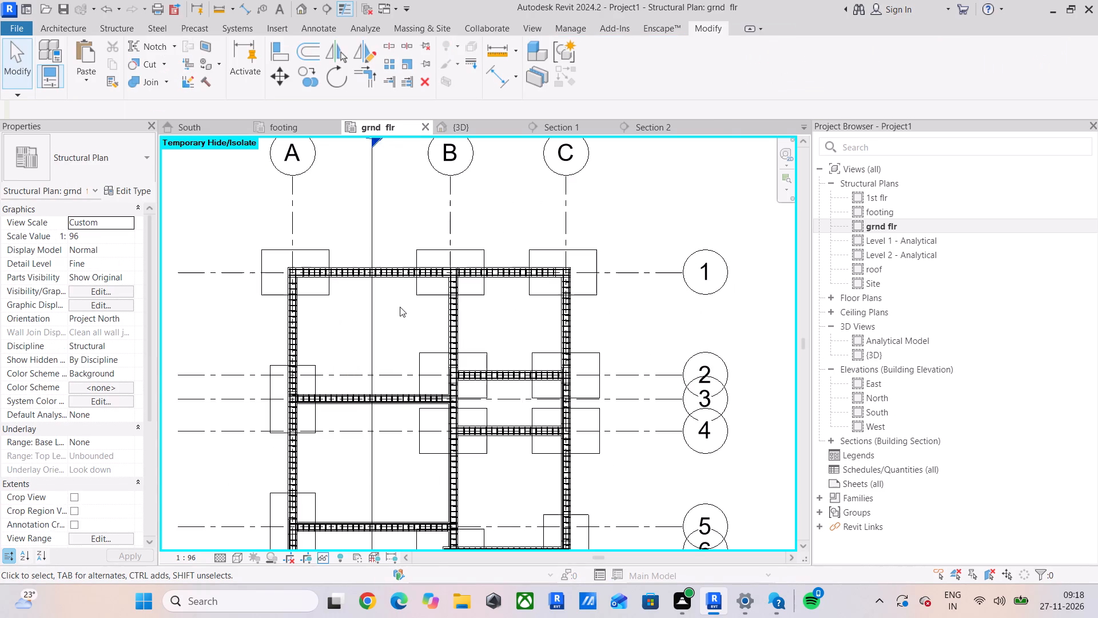
Examine the reinforced ground floor beams in the 3D view from several angles.
{"action": "left_click", "coordinate": [485, 122]}
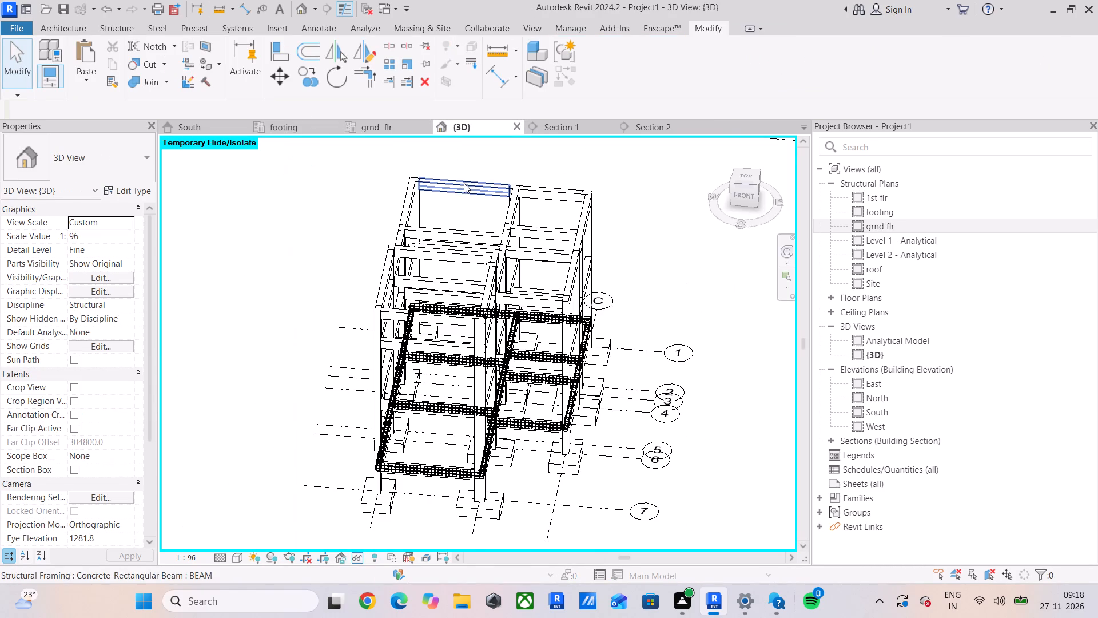
{"action": "middle_click_drag", "start_coordinate": [447, 353], "coordinate": [582, 236], "text": "shift"}
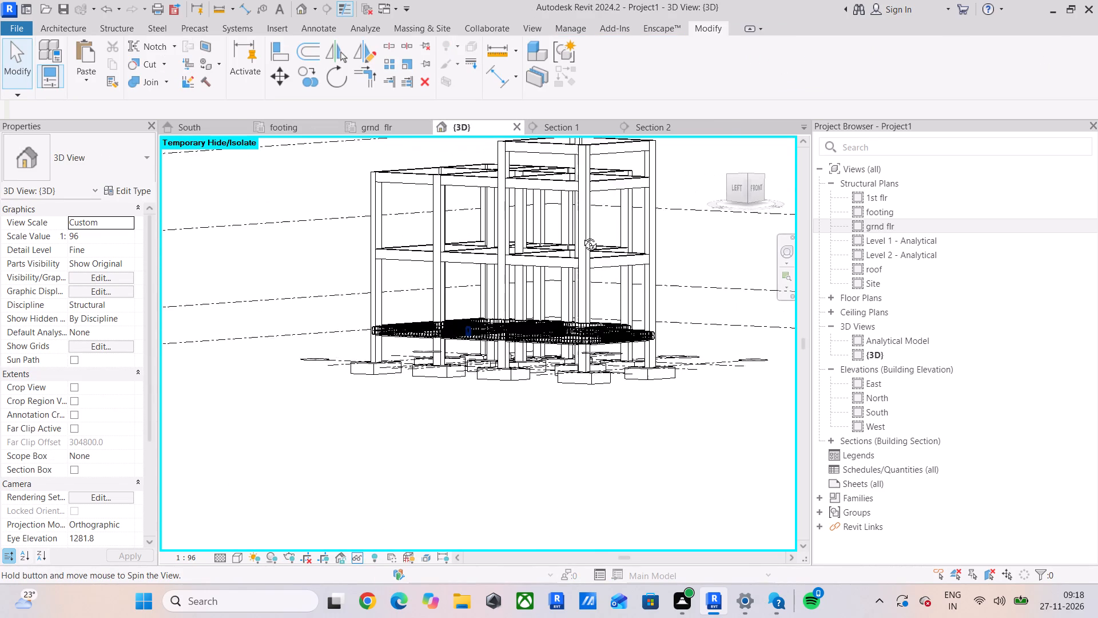
{"action": "middle_click_drag", "start_coordinate": [582, 236], "coordinate": [443, 264], "text": "shift"}
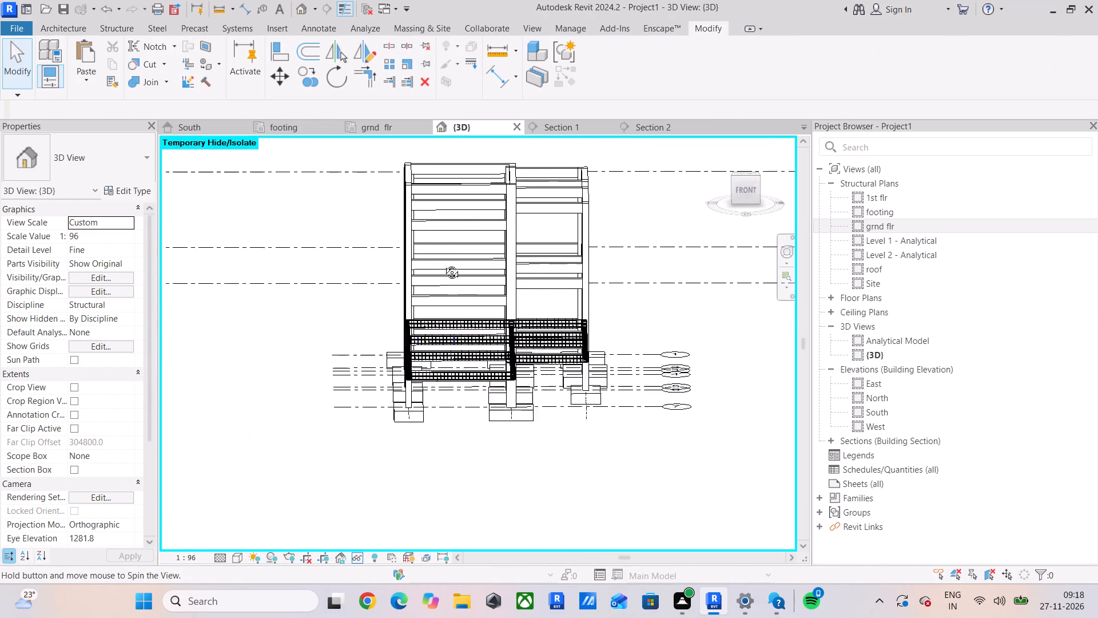
{"action": "middle_click_drag", "start_coordinate": [443, 264], "coordinate": [579, 292], "text": "shift"}
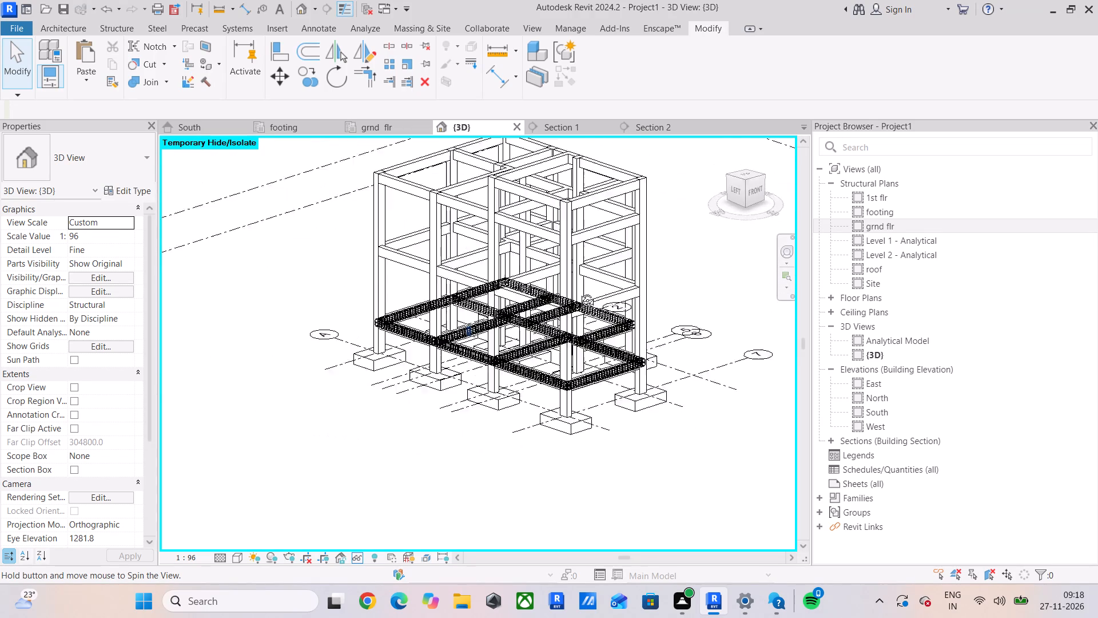
{"action": "middle_click_drag", "start_coordinate": [579, 292], "coordinate": [592, 292], "text": "shift"}
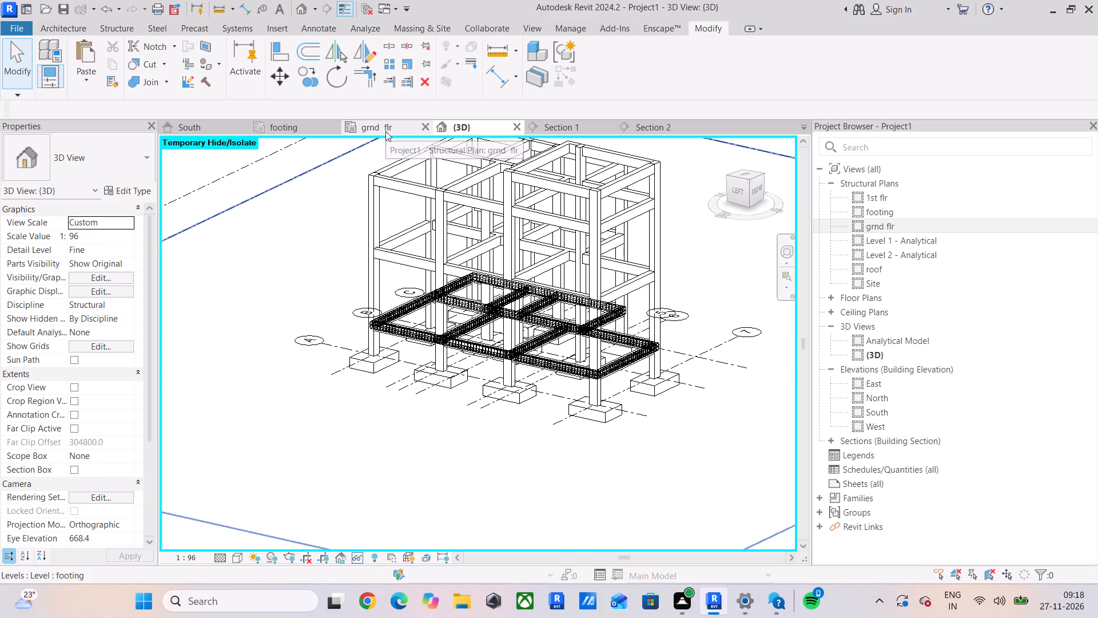
In the ground floor plan, create a 6" foundation slab of about 4089 x 3169 mm between the beams on grids A-B and 1-3.
{"action": "left_click", "coordinate": [385, 131]}
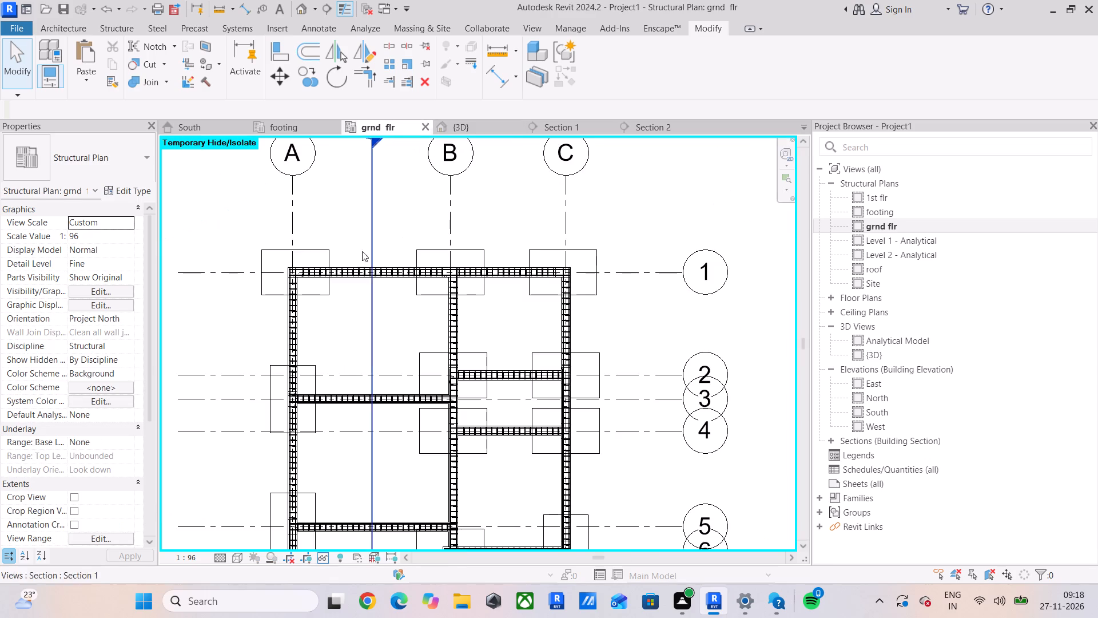
{"action": "scroll", "coordinate": [351, 312], "scroll_direction": "down", "scroll_amount": 2}
{"action": "middle_click_drag", "start_coordinate": [349, 305], "coordinate": [324, 270]}
{"action": "scroll", "coordinate": [282, 286], "scroll_direction": "up", "scroll_amount": 3}
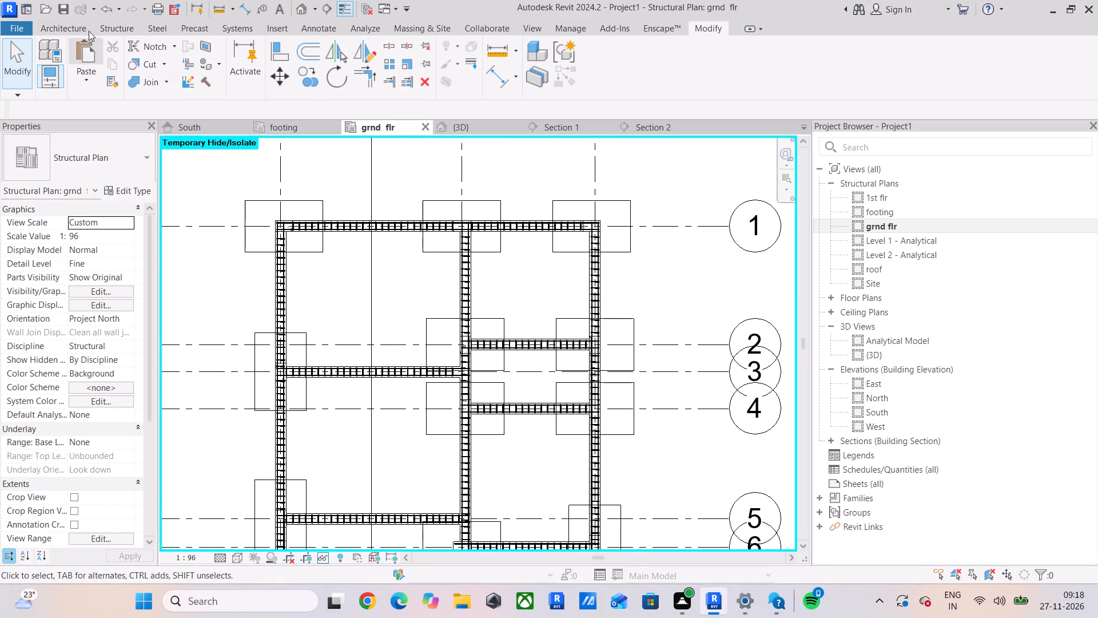
{"action": "left_click", "coordinate": [107, 27]}
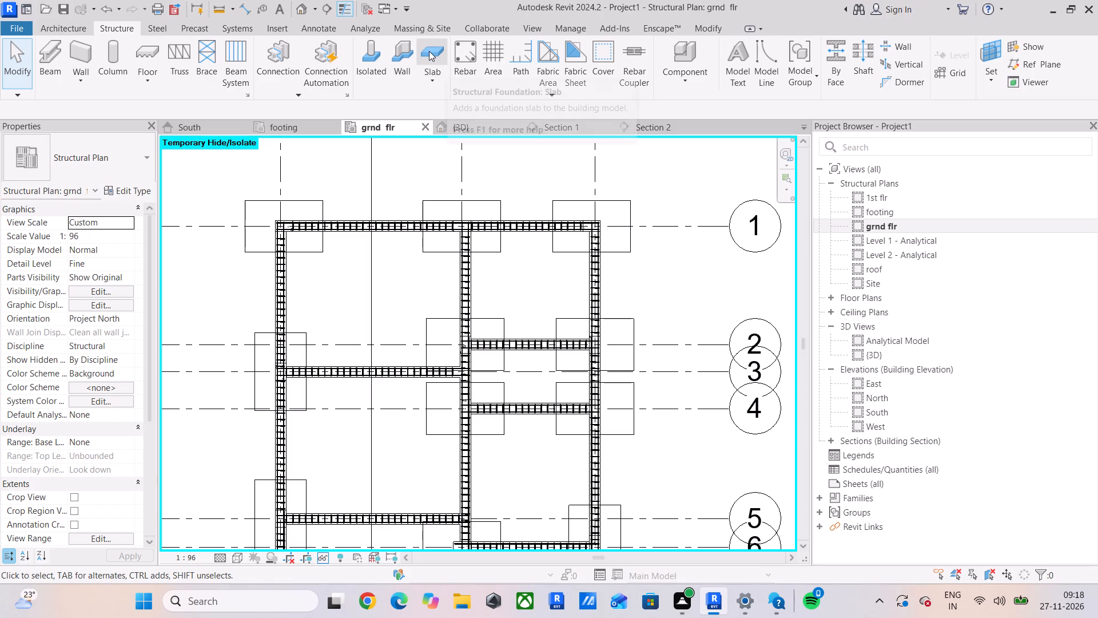
{"action": "left_click", "coordinate": [429, 50]}
{"action": "left_click", "coordinate": [722, 49]}
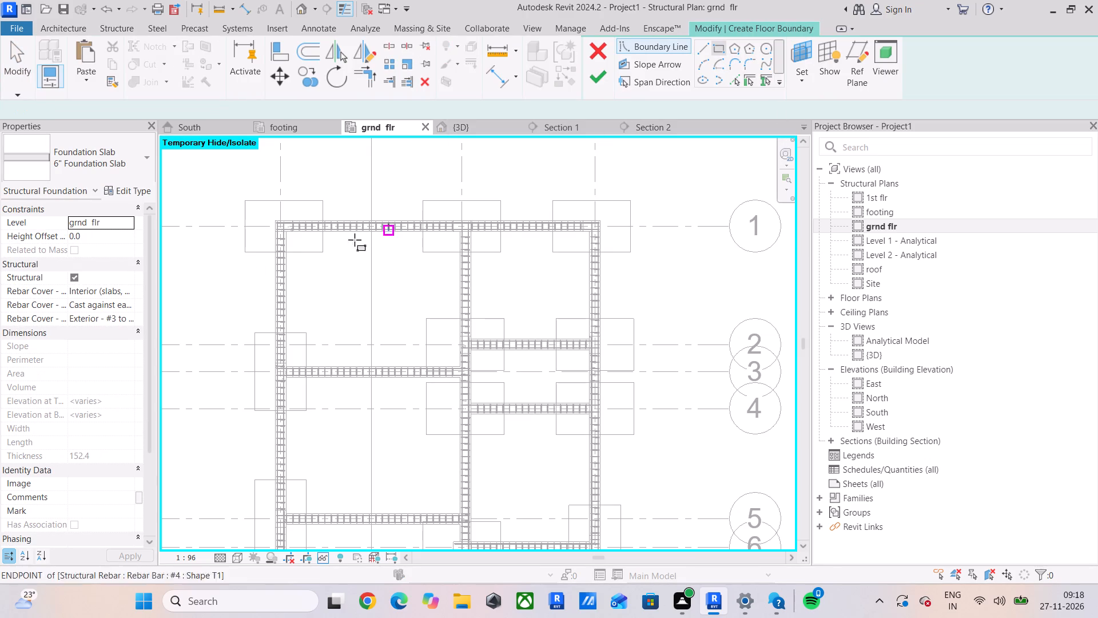
{"action": "scroll", "coordinate": [272, 232], "scroll_direction": "up", "scroll_amount": 9}
{"action": "left_click", "coordinate": [307, 223]}
{"action": "scroll", "coordinate": [430, 363], "scroll_direction": "down", "scroll_amount": 3}
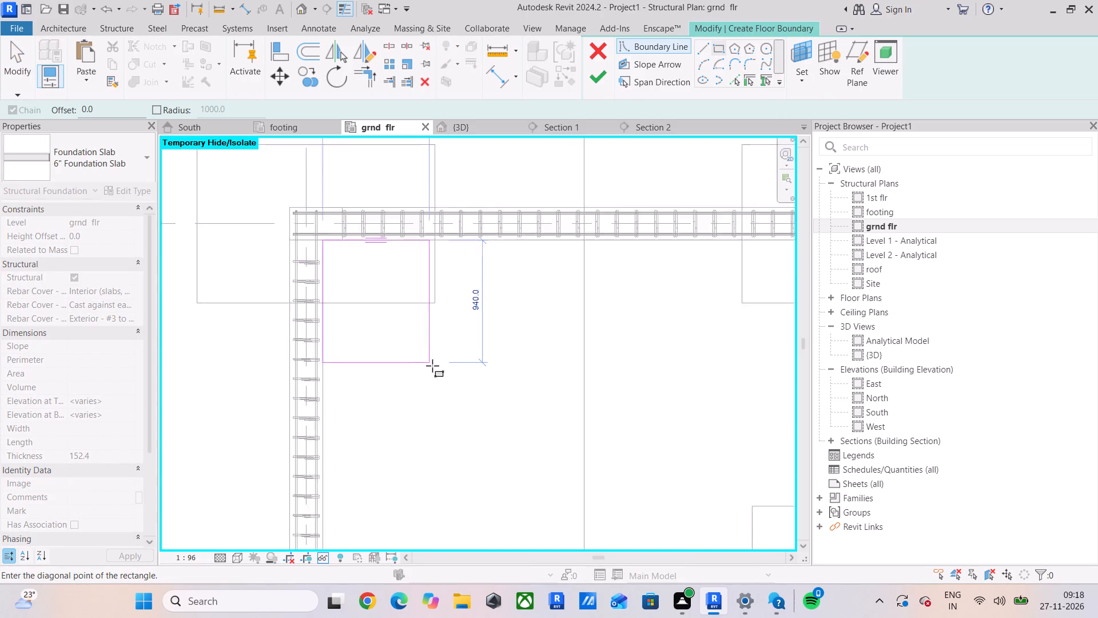
{"action": "middle_click_drag", "start_coordinate": [443, 367], "coordinate": [296, 215]}
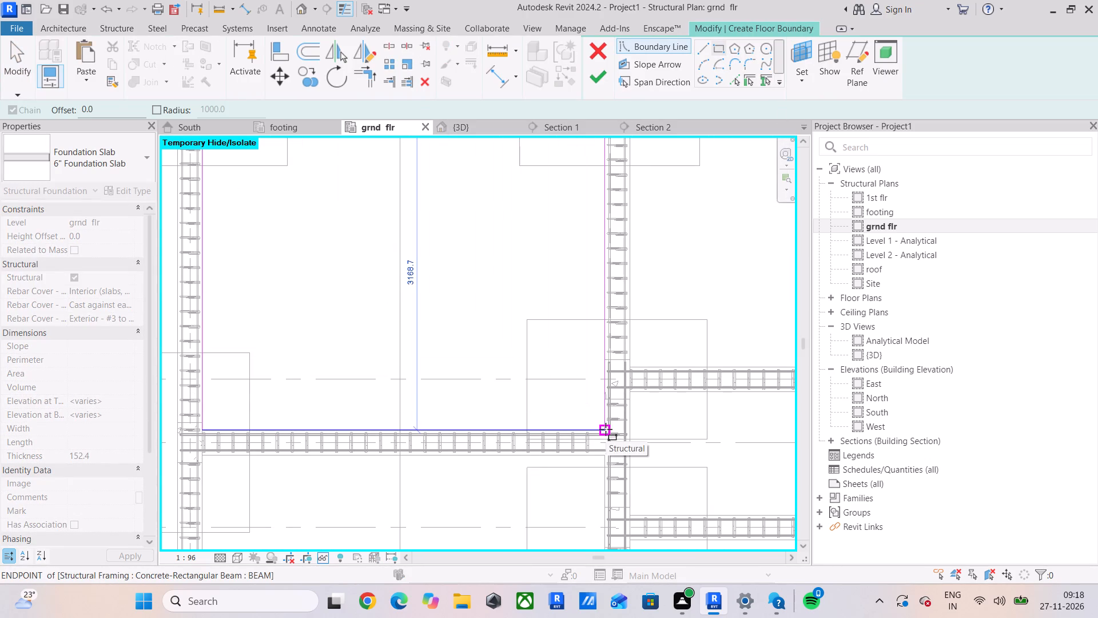
{"action": "left_click", "coordinate": [603, 429]}
{"action": "scroll", "coordinate": [444, 336], "scroll_direction": "down", "scroll_amount": 3}
{"action": "middle_click_drag", "start_coordinate": [443, 336], "coordinate": [411, 355]}
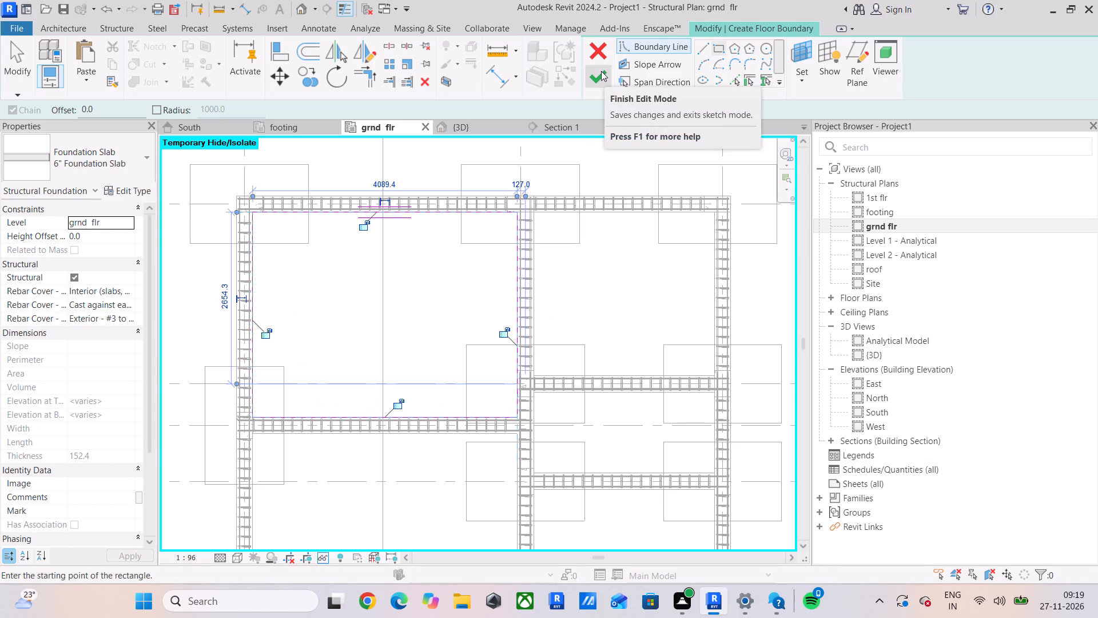
{"action": "left_click", "coordinate": [601, 71]}
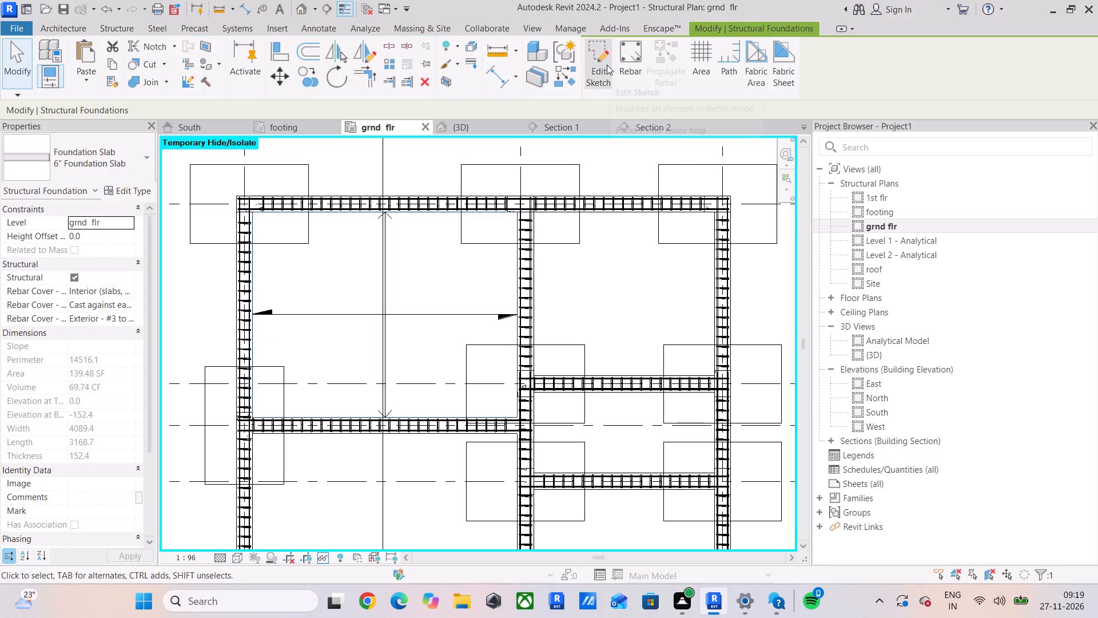
Create a similar 6" foundation slab, about 2794 x 2527 mm, inside the beams between grids B-C and 1-2.
{"action": "left_click", "coordinate": [565, 77]}
{"action": "scroll", "coordinate": [551, 245], "scroll_direction": "up", "scroll_amount": 4}
{"action": "scroll", "coordinate": [536, 201], "scroll_direction": "up", "scroll_amount": 2}
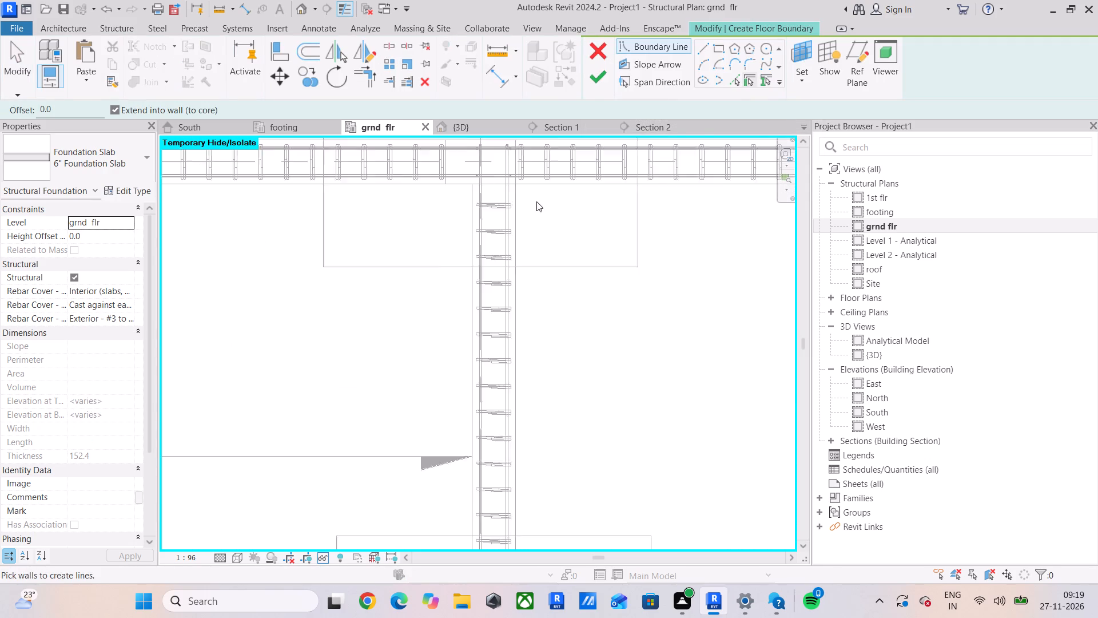
{"action": "scroll", "coordinate": [536, 201], "scroll_direction": "up", "scroll_amount": 2}
{"action": "left_click", "coordinate": [719, 46]}
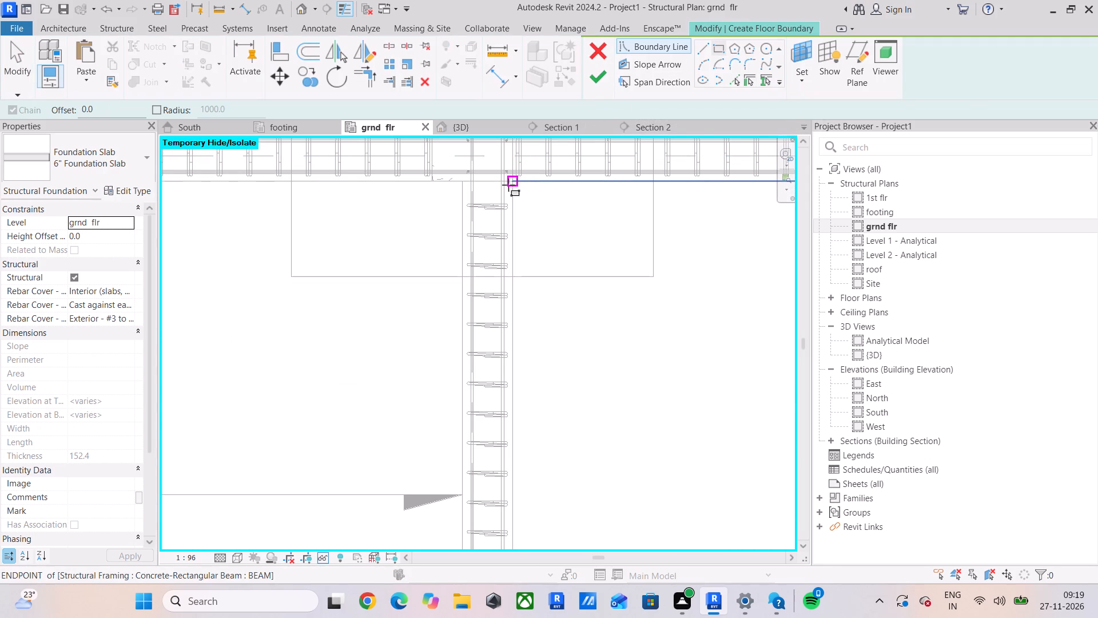
{"action": "left_click", "coordinate": [508, 185]}
{"action": "scroll", "coordinate": [612, 300], "scroll_direction": "down", "scroll_amount": 4}
{"action": "middle_click_drag", "start_coordinate": [578, 270], "coordinate": [397, 142]}
{"action": "scroll", "coordinate": [397, 142], "scroll_direction": "up", "scroll_amount": 1}
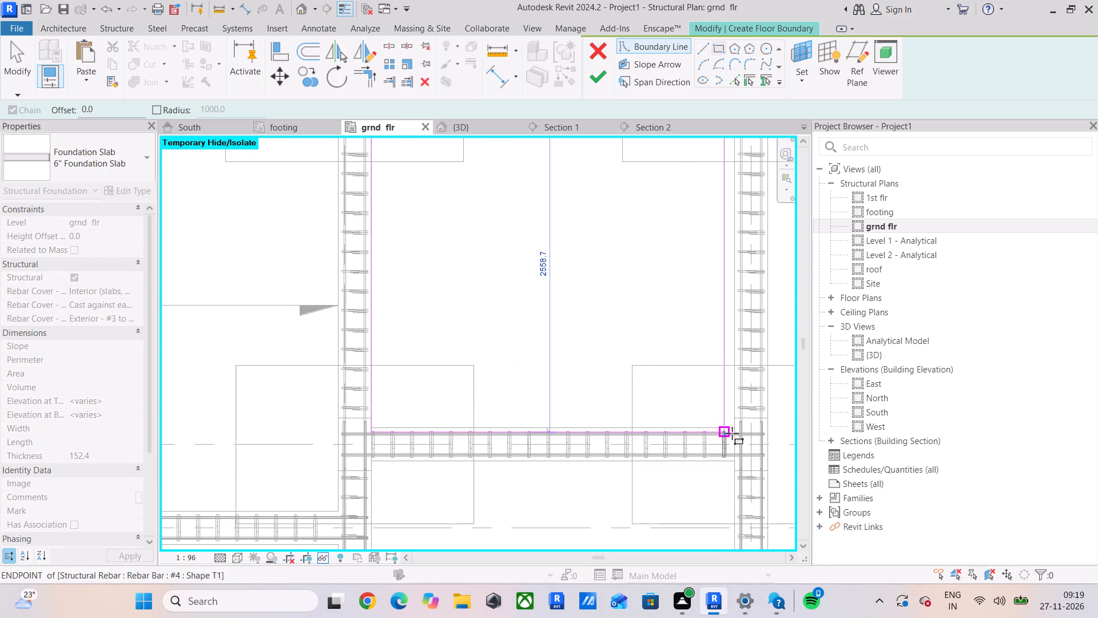
{"action": "left_click", "coordinate": [737, 430]}
{"action": "scroll", "coordinate": [555, 222], "scroll_direction": "down", "scroll_amount": 1}
{"action": "left_click", "coordinate": [595, 70]}
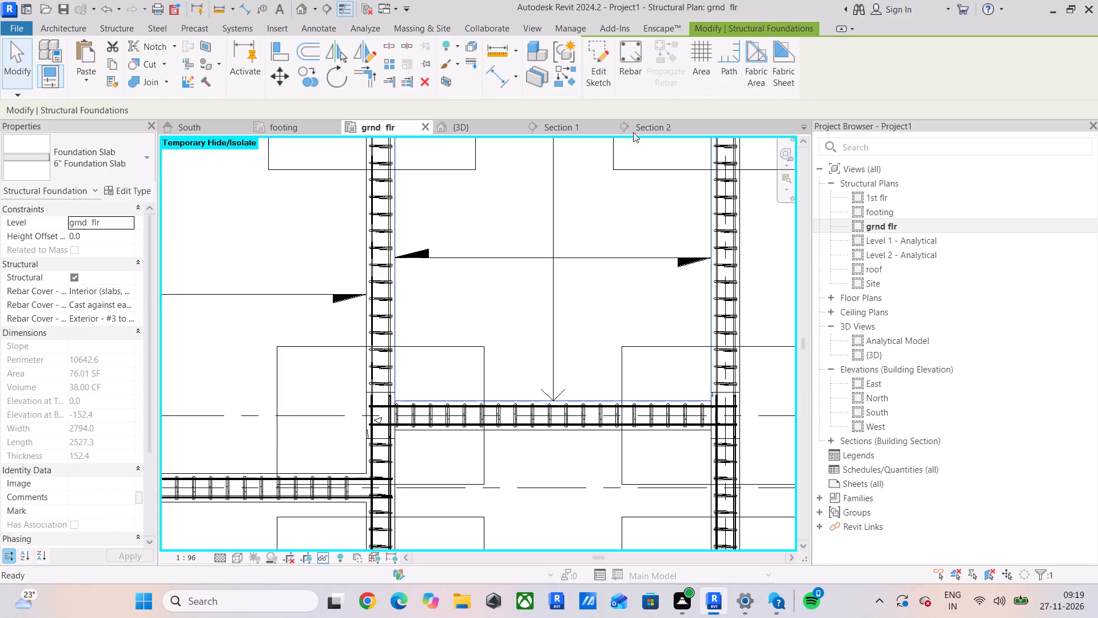
Create a similar 6" foundation slab, about 4089 x 3200 mm, inside the beams between grids A-B and 3-5.
{"action": "scroll", "coordinate": [611, 198], "scroll_direction": "down", "scroll_amount": 8}
{"action": "middle_click_drag", "start_coordinate": [598, 185], "coordinate": [595, 129]}
{"action": "left_click", "coordinate": [567, 68]}
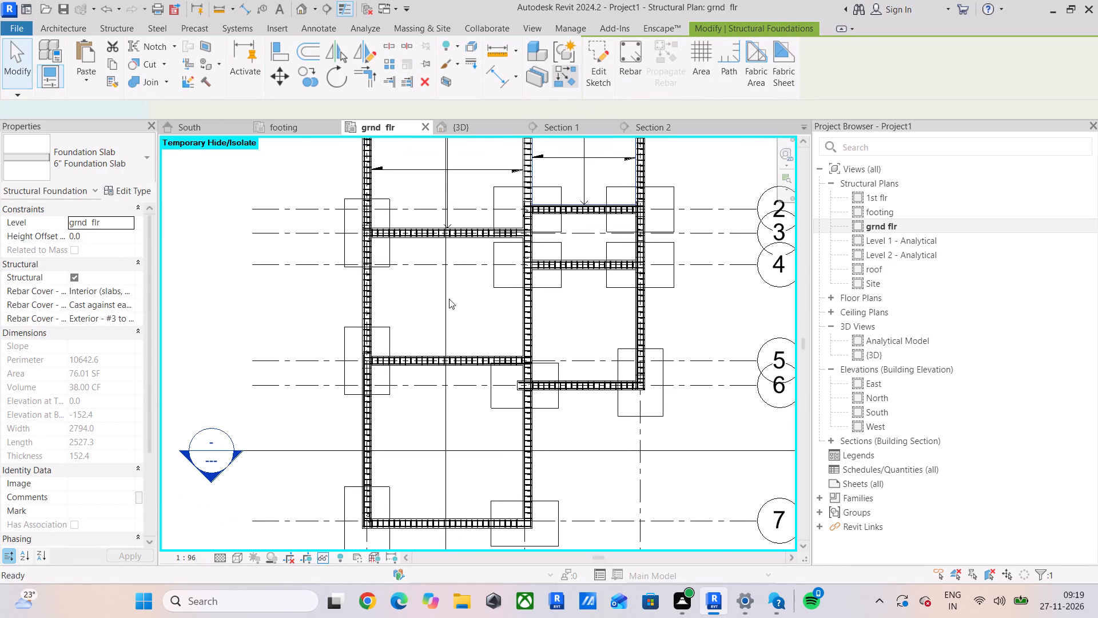
{"action": "scroll", "coordinate": [349, 286], "scroll_direction": "up", "scroll_amount": 5}
{"action": "left_click", "coordinate": [719, 49]}
{"action": "scroll", "coordinate": [430, 180], "scroll_direction": "up", "scroll_amount": 2}
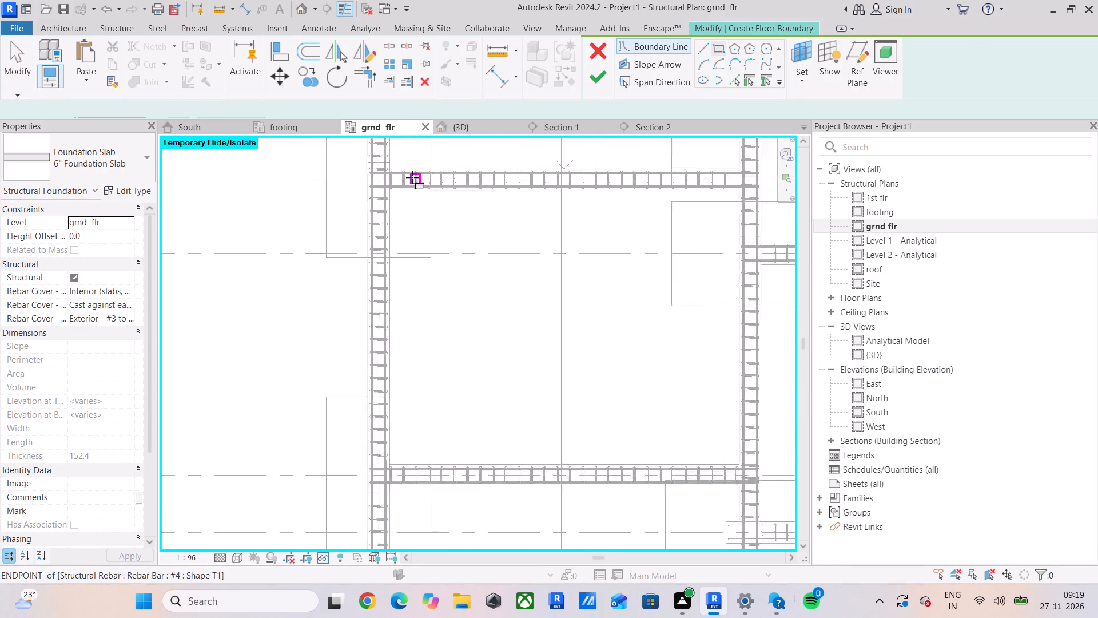
{"action": "scroll", "coordinate": [412, 177], "scroll_direction": "up", "scroll_amount": 2}
{"action": "left_click", "coordinate": [378, 200]}
{"action": "scroll", "coordinate": [555, 331], "scroll_direction": "down", "scroll_amount": 4}
{"action": "middle_click_drag", "start_coordinate": [564, 332], "coordinate": [521, 306]}
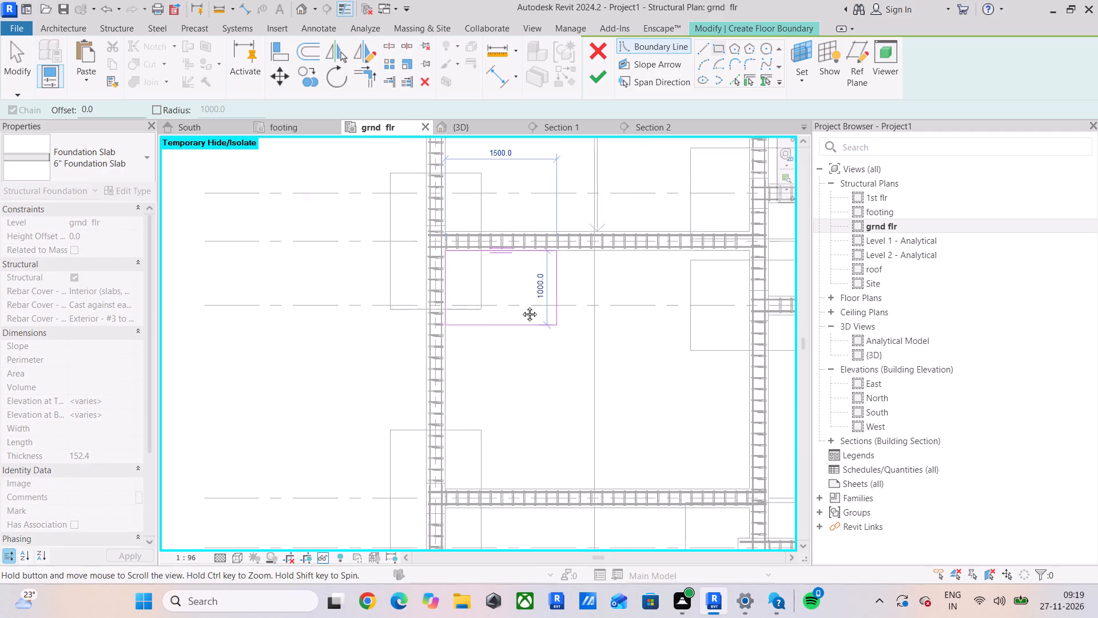
{"action": "middle_click_drag", "start_coordinate": [521, 306], "coordinate": [355, 177]}
{"action": "scroll", "coordinate": [522, 320], "scroll_direction": "up", "scroll_amount": 4}
{"action": "left_click", "coordinate": [568, 351]}
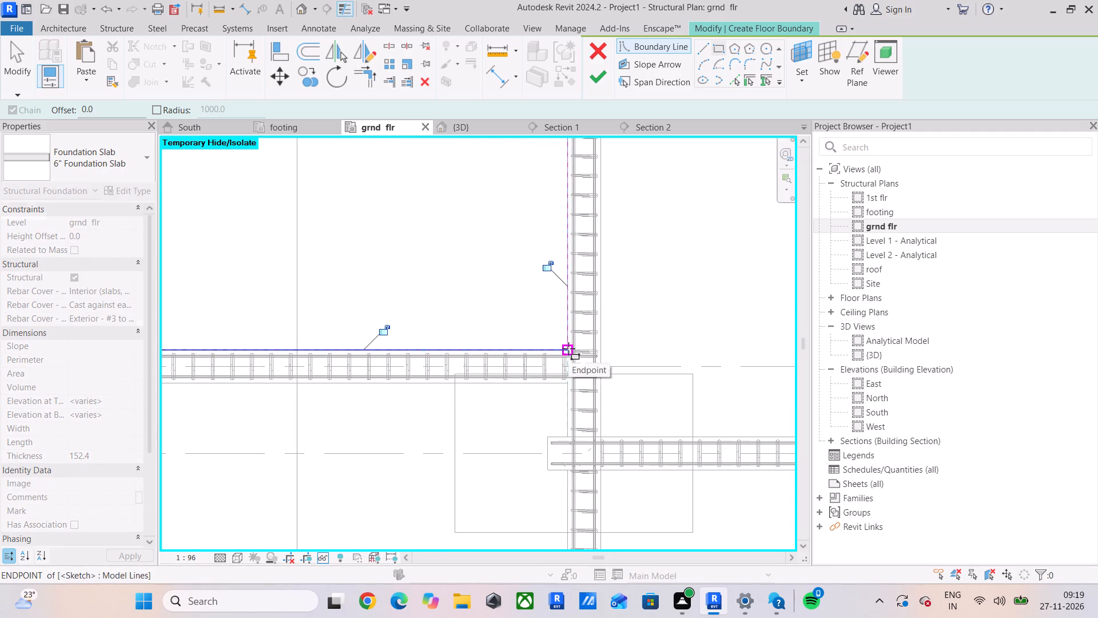
{"action": "left_click", "coordinate": [604, 73]}
Create a similar 6" foundation slab, about 2794 x 3004 mm, inside the beams between grids B-C and 4-6.
{"action": "scroll", "coordinate": [526, 207], "scroll_direction": "down", "scroll_amount": 4}
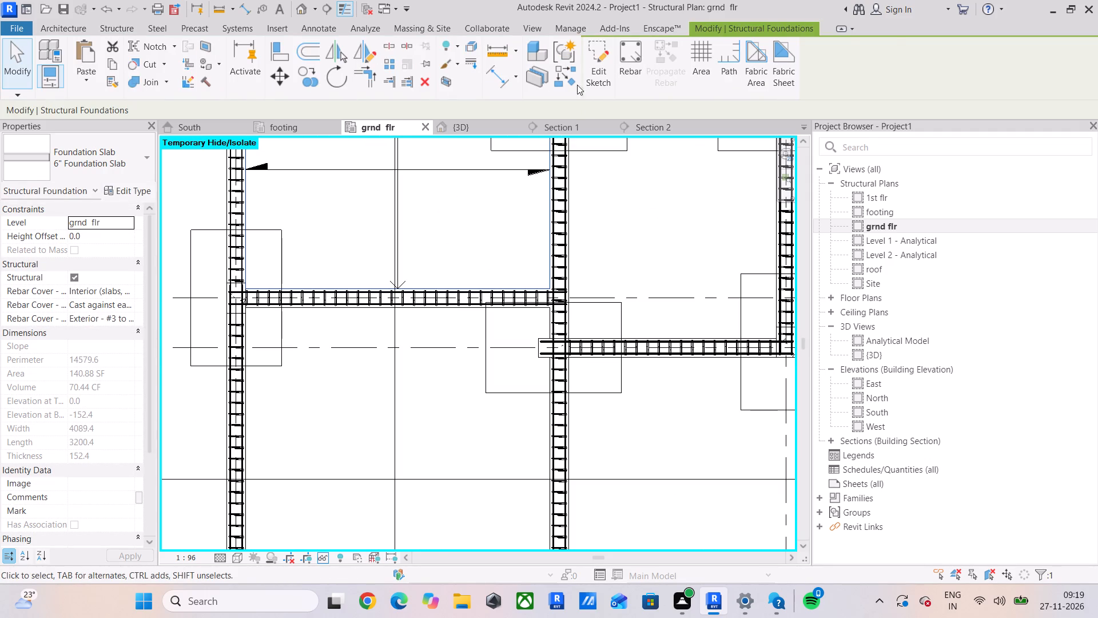
{"action": "left_click", "coordinate": [567, 75]}
{"action": "middle_click_drag", "start_coordinate": [572, 235], "coordinate": [487, 364]}
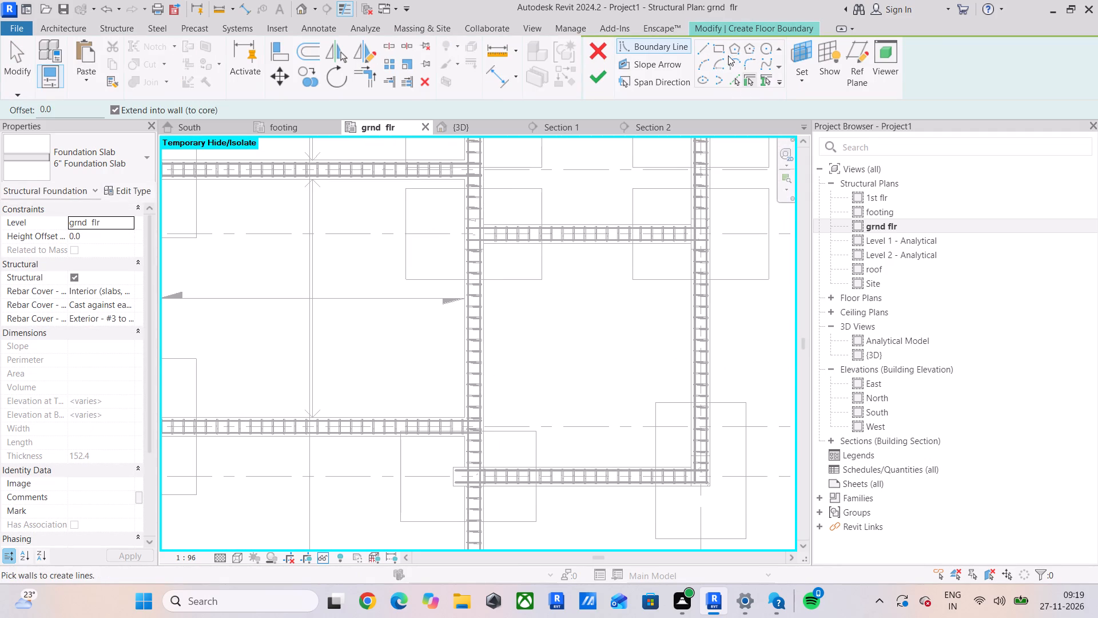
{"action": "left_click", "coordinate": [721, 44]}
{"action": "scroll", "coordinate": [548, 208], "scroll_direction": "up", "scroll_amount": 4}
{"action": "left_click", "coordinate": [441, 275]}
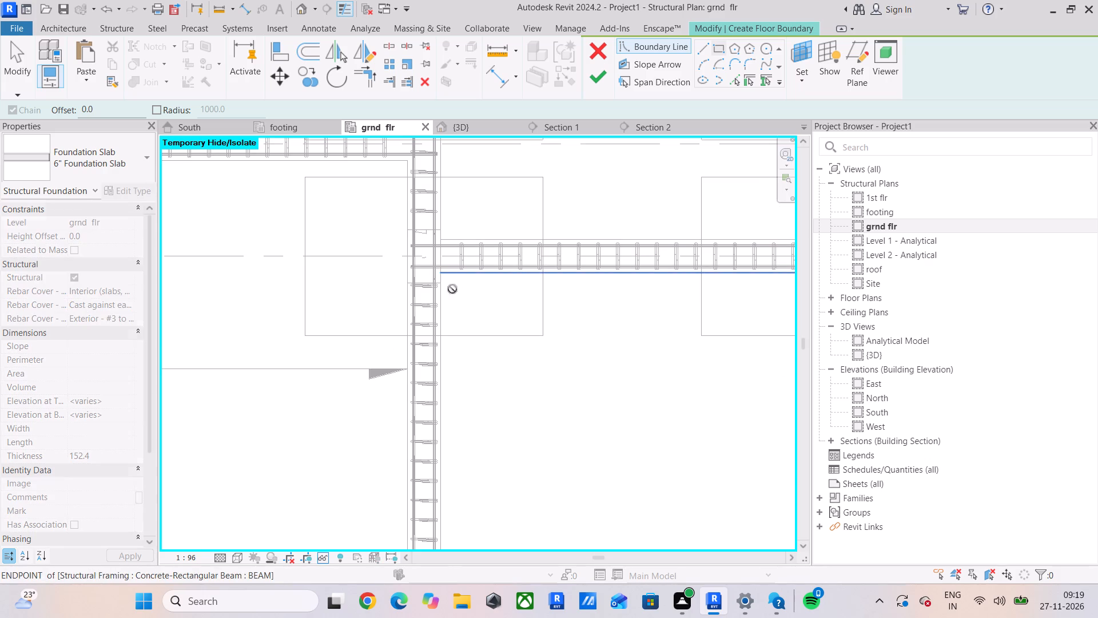
{"action": "scroll", "coordinate": [636, 403], "scroll_direction": "down", "scroll_amount": 5}
{"action": "middle_click_drag", "start_coordinate": [649, 405], "coordinate": [479, 190]}
{"action": "scroll", "coordinate": [518, 276], "scroll_direction": "up", "scroll_amount": 4}
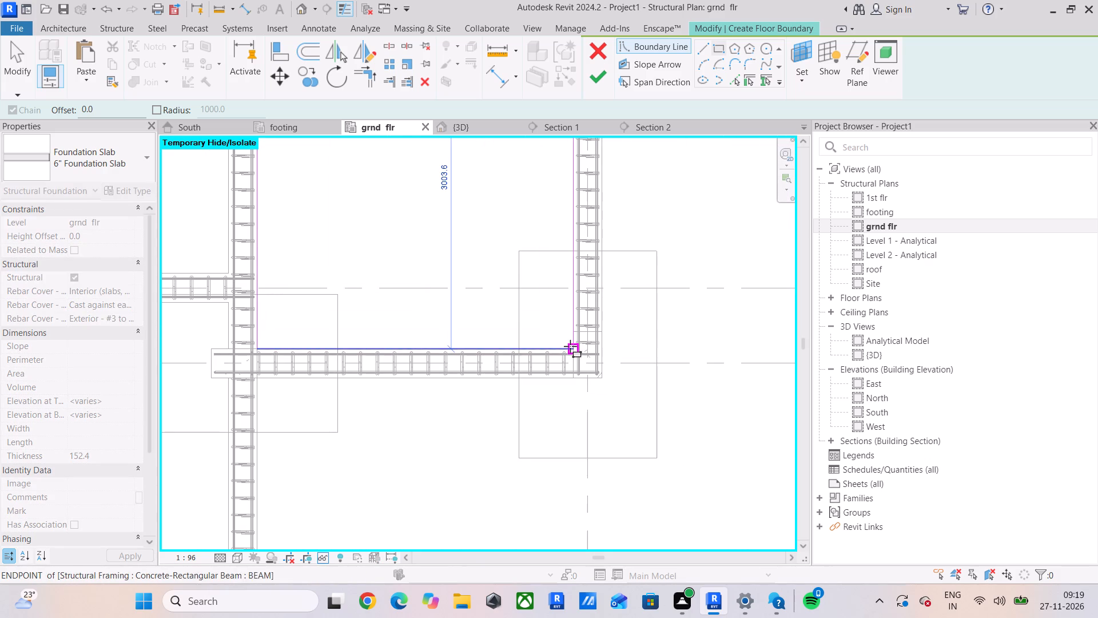
{"action": "left_click", "coordinate": [570, 346]}
{"action": "left_click", "coordinate": [608, 71]}
Create a similar 6" foundation slab, about 4089 x 4147 mm, inside the beams between grids A-B and 5-7.
{"action": "scroll", "coordinate": [487, 209], "scroll_direction": "down", "scroll_amount": 7}
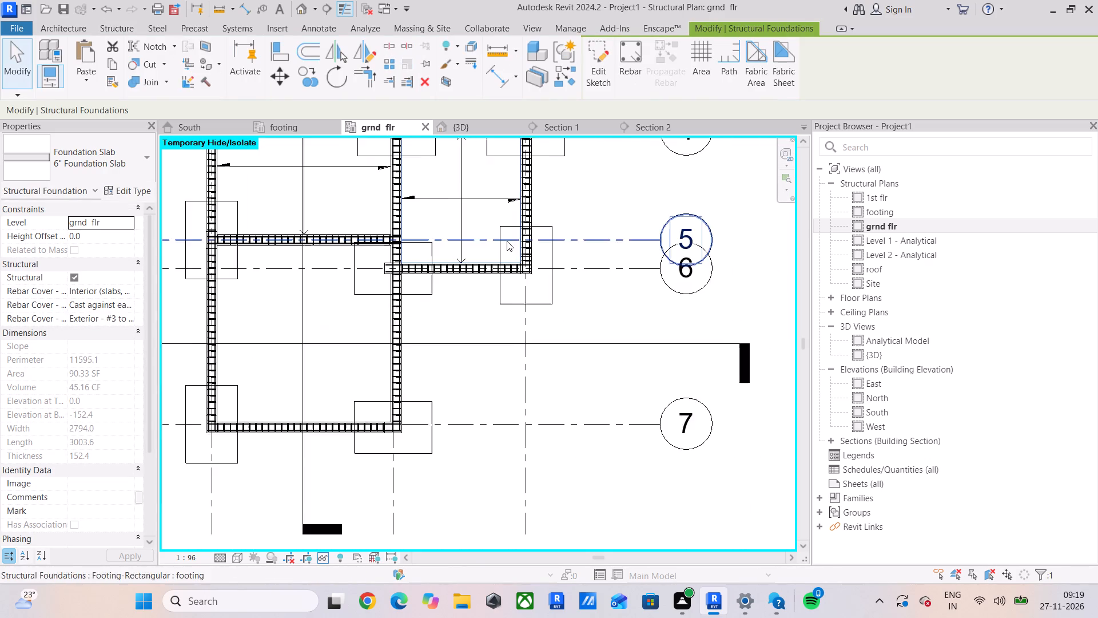
{"action": "middle_click_drag", "start_coordinate": [507, 241], "coordinate": [568, 262]}
{"action": "left_click", "coordinate": [563, 70]}
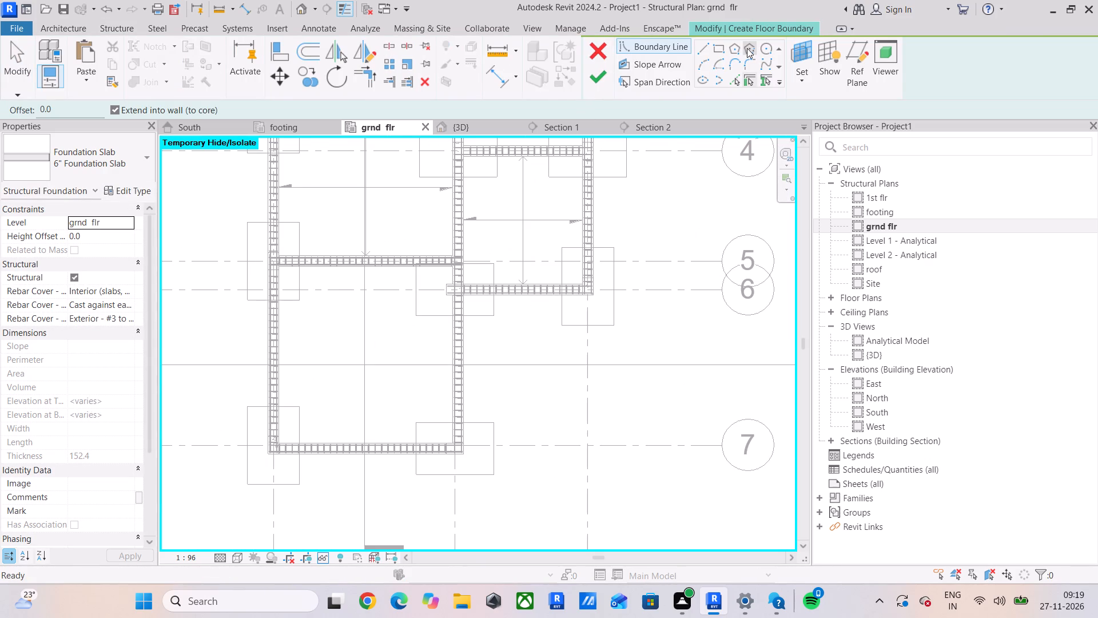
{"action": "left_click", "coordinate": [719, 49]}
{"action": "scroll", "coordinate": [244, 288], "scroll_direction": "up", "scroll_amount": 12}
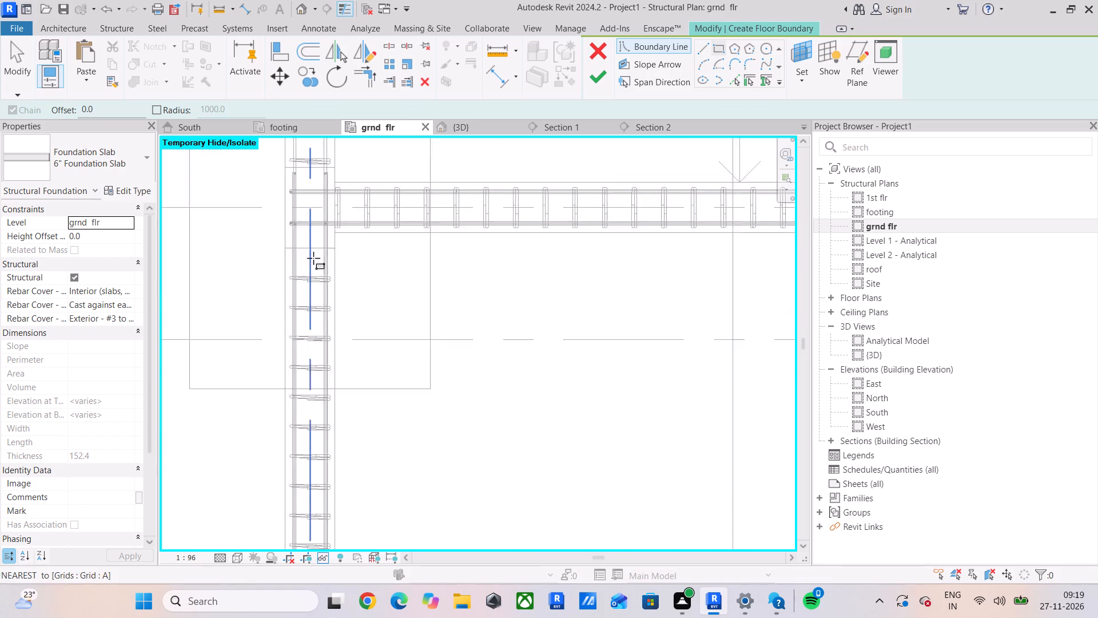
{"action": "scroll", "coordinate": [313, 258], "scroll_direction": "up", "scroll_amount": 2}
{"action": "left_click", "coordinate": [347, 220]}
{"action": "scroll", "coordinate": [453, 355], "scroll_direction": "down", "scroll_amount": 10}
{"action": "middle_click_drag", "start_coordinate": [538, 388], "coordinate": [225, 165]}
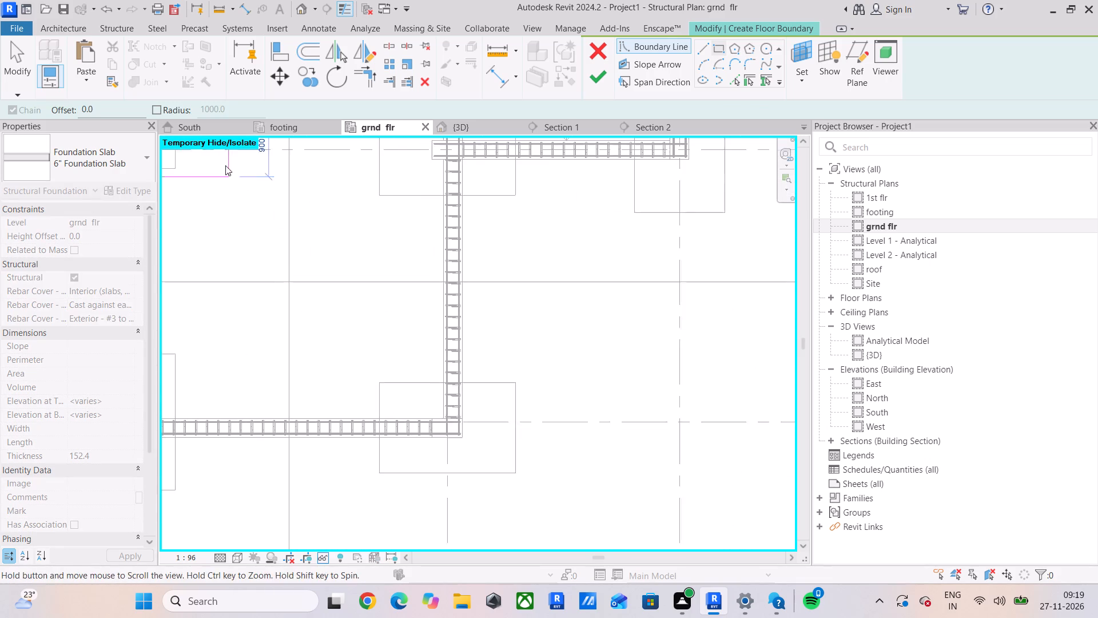
{"action": "middle_click_drag", "start_coordinate": [225, 165], "coordinate": [226, 166]}
{"action": "scroll", "coordinate": [395, 411], "scroll_direction": "up", "scroll_amount": 5}
{"action": "left_click", "coordinate": [480, 413]}
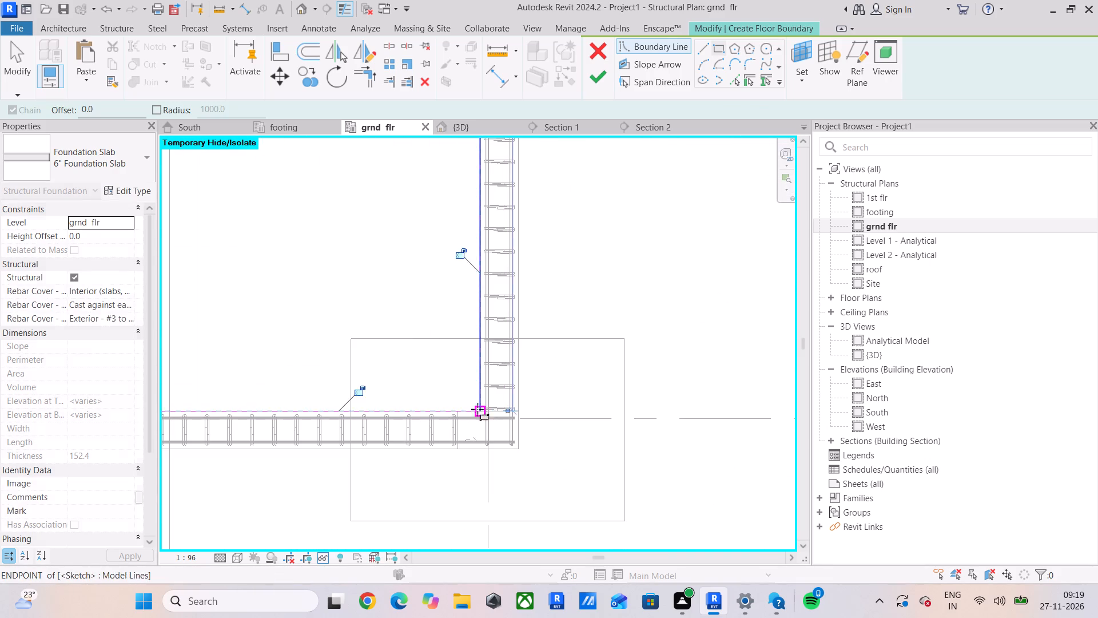
{"action": "scroll", "coordinate": [419, 235], "scroll_direction": "down", "scroll_amount": 11}
{"action": "middle_click_drag", "start_coordinate": [379, 245], "coordinate": [455, 363]}
{"action": "left_click", "coordinate": [591, 82]}
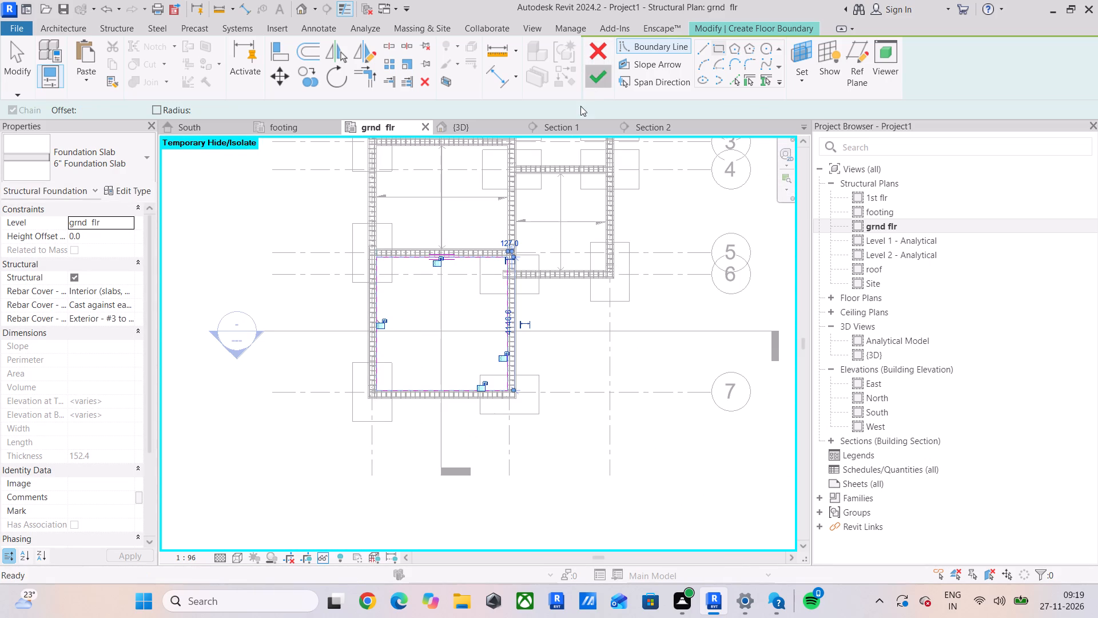
Shorten Section 2's view depth on the ground floor plan to a far clip offset of about 857 mm.
{"action": "scroll", "coordinate": [400, 286], "scroll_direction": "down", "scroll_amount": 4}
{"action": "middle_click_drag", "start_coordinate": [400, 286], "coordinate": [412, 343]}
{"action": "scroll", "coordinate": [415, 366], "scroll_direction": "up", "scroll_amount": 4}
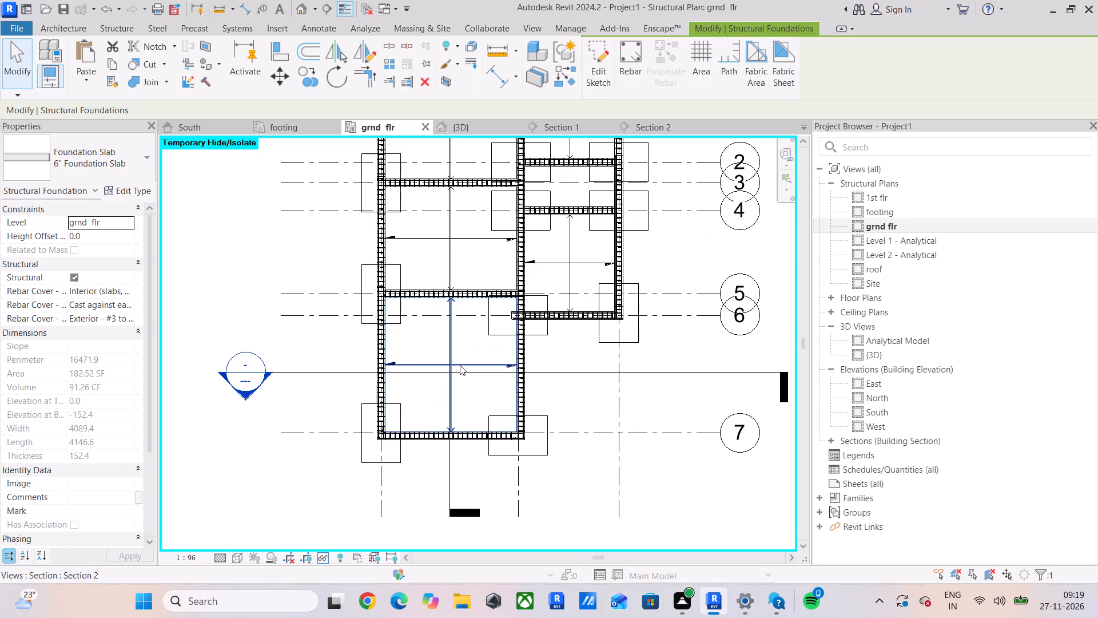
{"action": "scroll", "coordinate": [460, 365], "scroll_direction": "down", "scroll_amount": 3}
{"action": "middle_click_drag", "start_coordinate": [492, 362], "coordinate": [492, 370]}
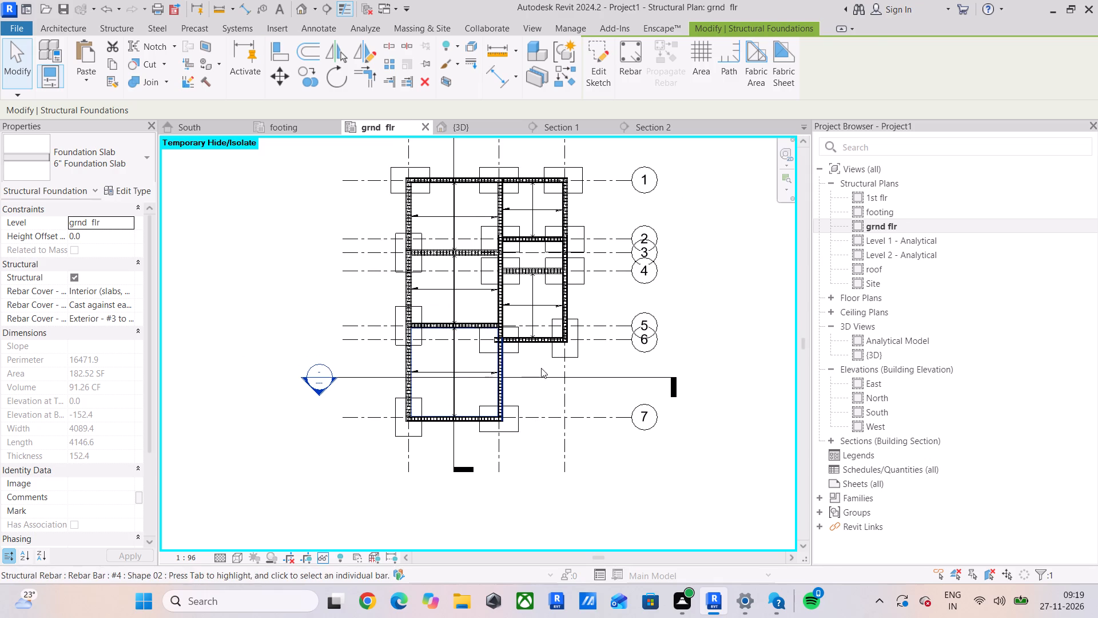
{"action": "left_click", "coordinate": [542, 368]}
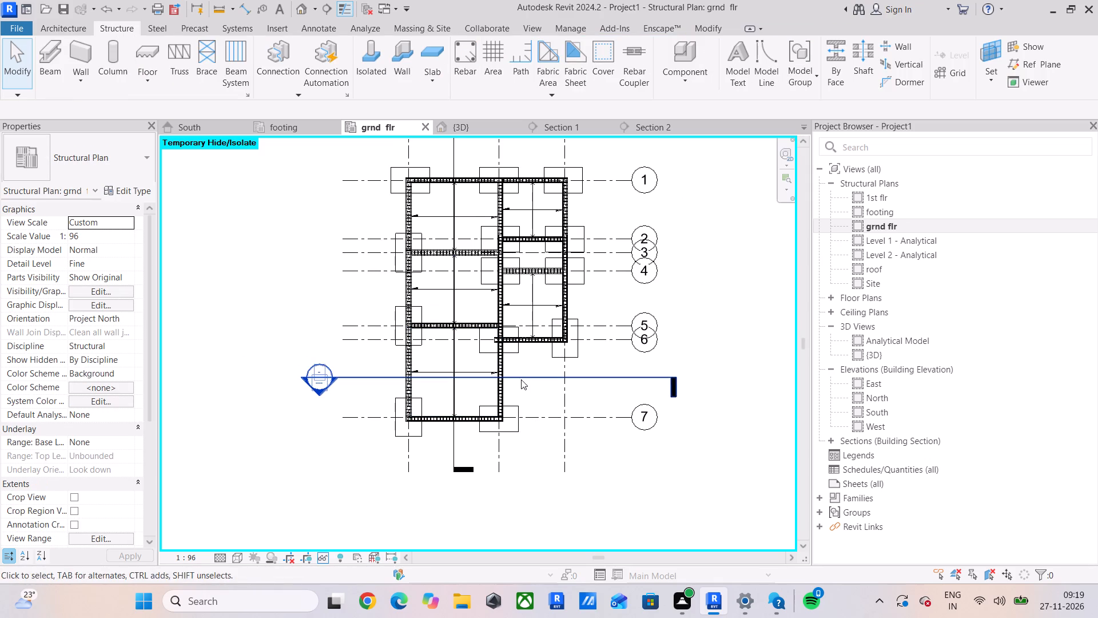
{"action": "left_click", "coordinate": [521, 379]}
{"action": "left_click_drag", "start_coordinate": [501, 437], "coordinate": [500, 395]}
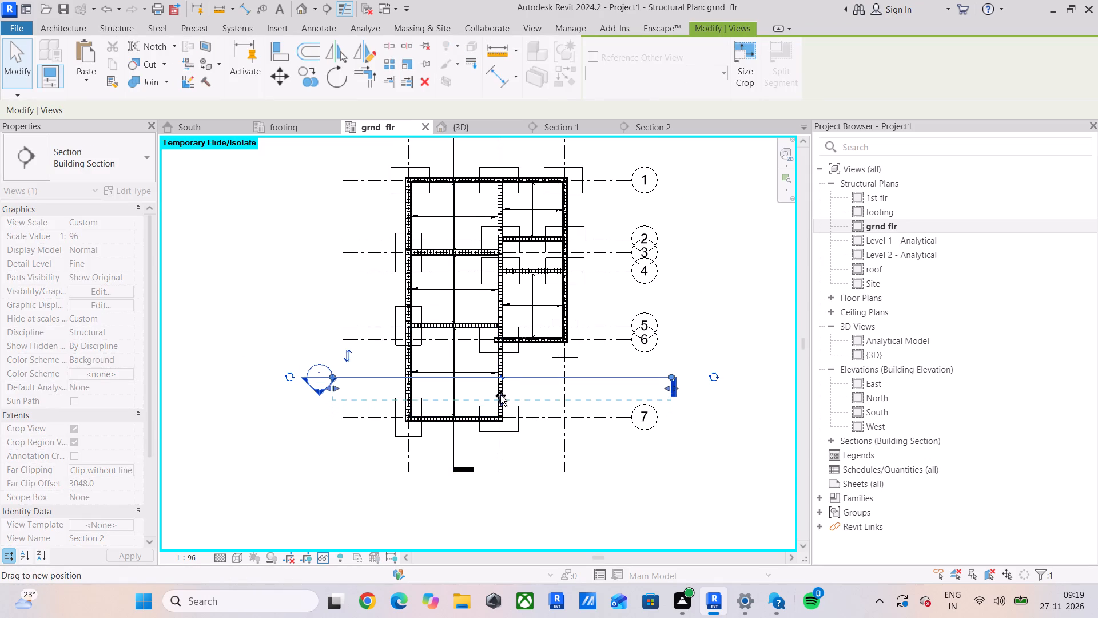
{"action": "left_click_drag", "start_coordinate": [500, 395], "coordinate": [500, 391]}
Copy the five 6" foundation slabs between the ground floor beams and paste them aligned to the 1st flr level.
{"action": "scroll", "coordinate": [396, 395], "scroll_direction": "up", "scroll_amount": 2}
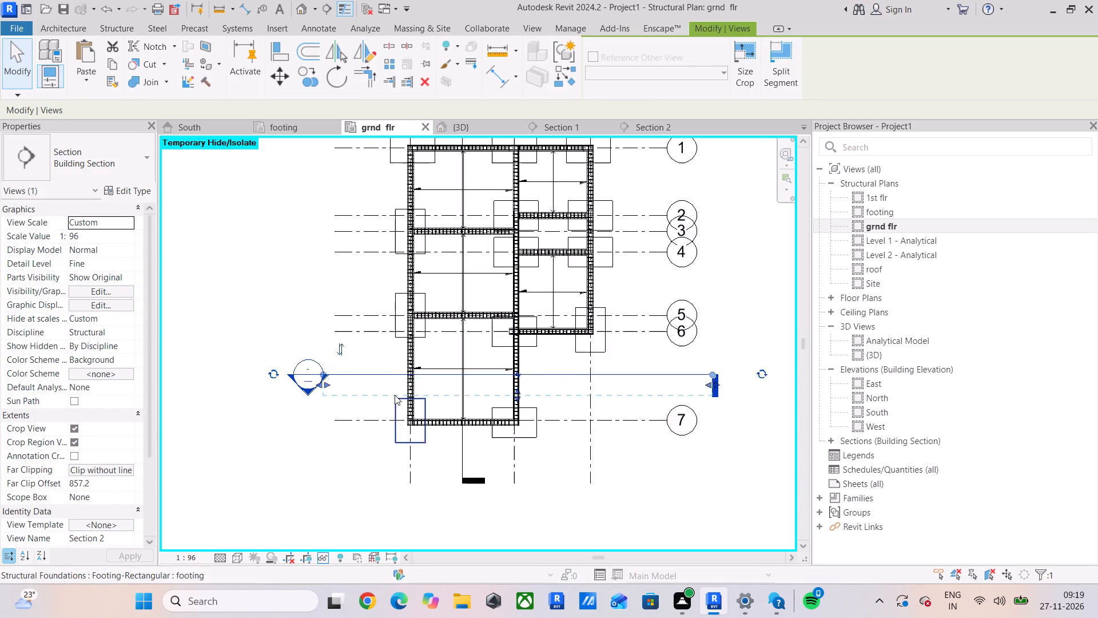
{"action": "scroll", "coordinate": [395, 395], "scroll_direction": "up", "scroll_amount": 13}
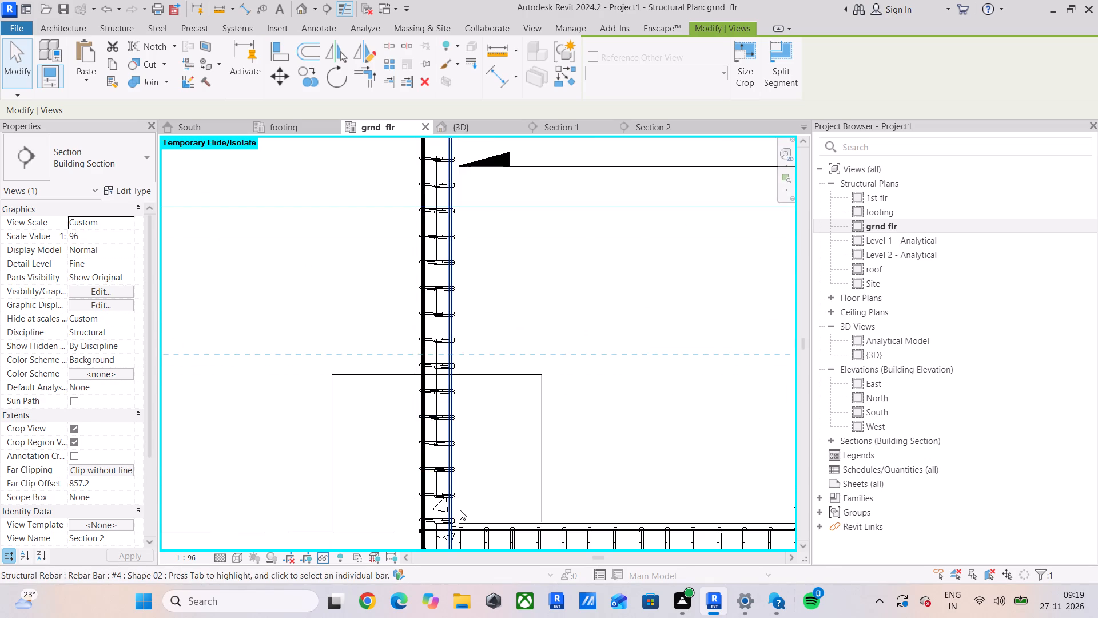
{"action": "left_click", "coordinate": [463, 472]}
{"action": "scroll", "coordinate": [564, 426], "scroll_direction": "down", "scroll_amount": 5}
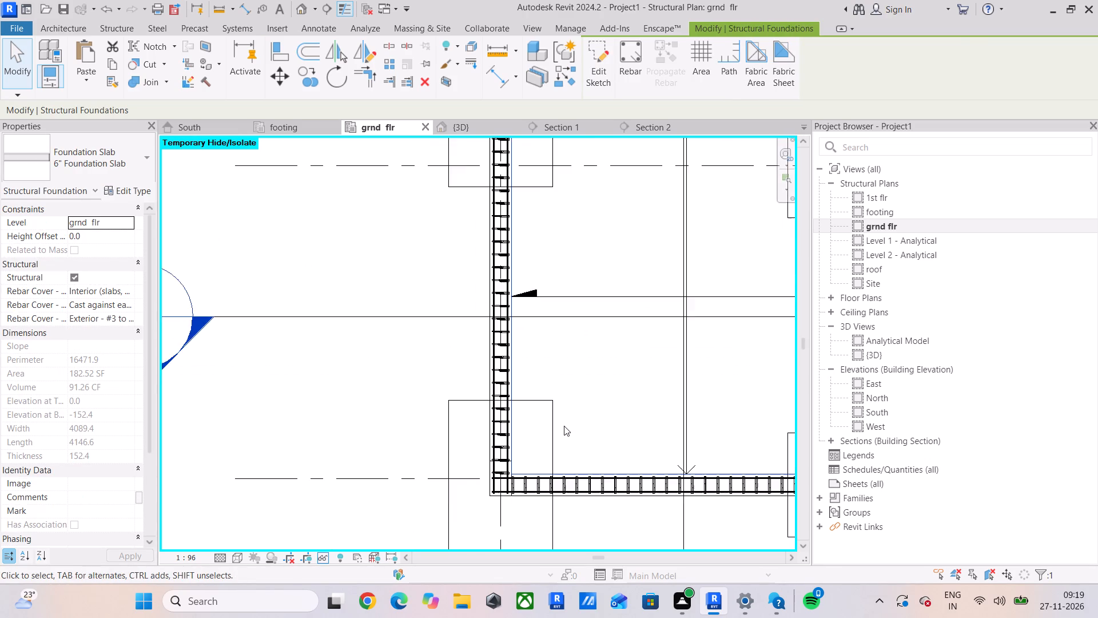
{"action": "middle_click_drag", "start_coordinate": [604, 410], "coordinate": [456, 617]}
{"action": "scroll", "coordinate": [457, 347], "scroll_direction": "down", "scroll_amount": 4}
{"action": "middle_click_drag", "start_coordinate": [475, 343], "coordinate": [443, 408]}
{"action": "scroll", "coordinate": [366, 335], "scroll_direction": "up", "scroll_amount": 9}
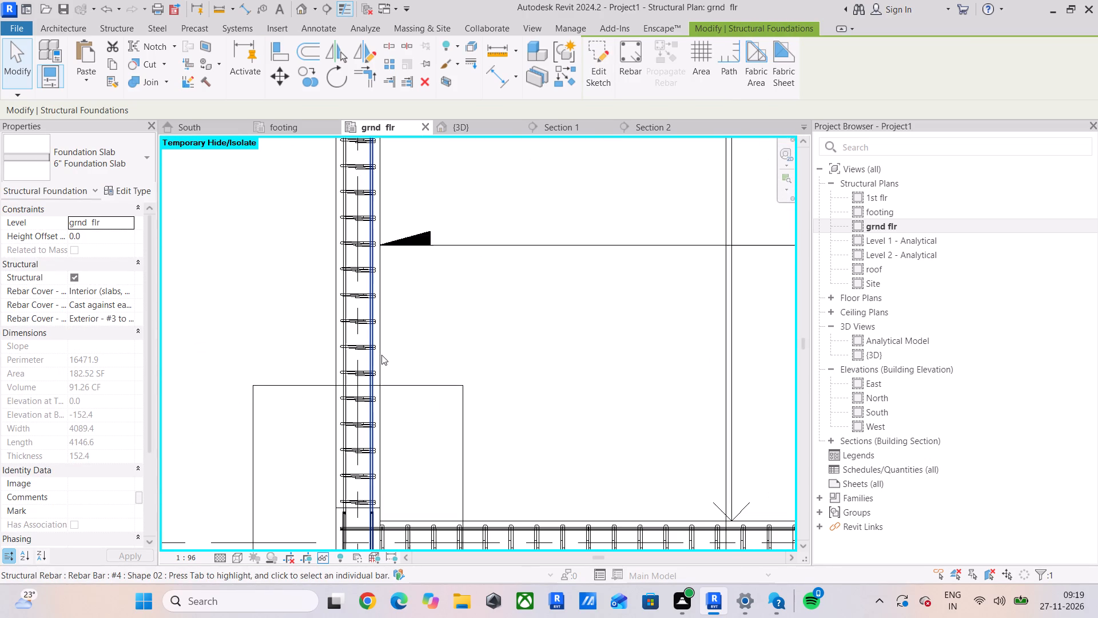
{"action": "scroll", "coordinate": [385, 338], "scroll_direction": "down", "scroll_amount": 5}
{"action": "middle_click_drag", "start_coordinate": [443, 349], "coordinate": [429, 458]}
{"action": "scroll", "coordinate": [376, 264], "scroll_direction": "up", "scroll_amount": 5}
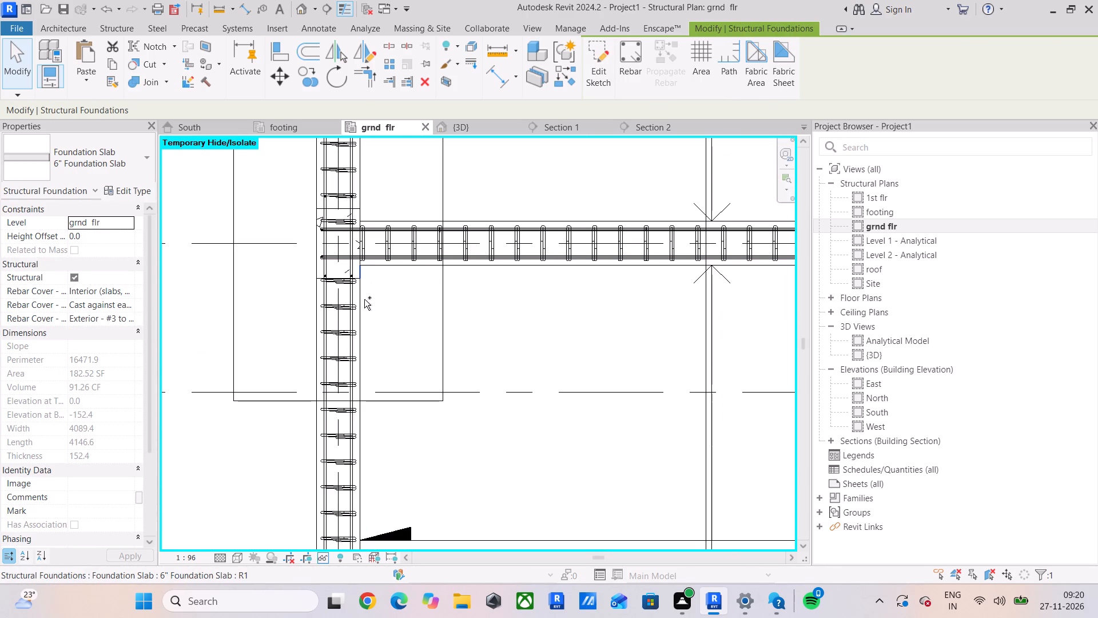
{"action": "left_click", "coordinate": [364, 299], "text": "ctrl"}
{"action": "scroll", "coordinate": [559, 322], "scroll_direction": "down", "scroll_amount": 4}
{"action": "middle_click_drag", "start_coordinate": [592, 324], "coordinate": [407, 331]}
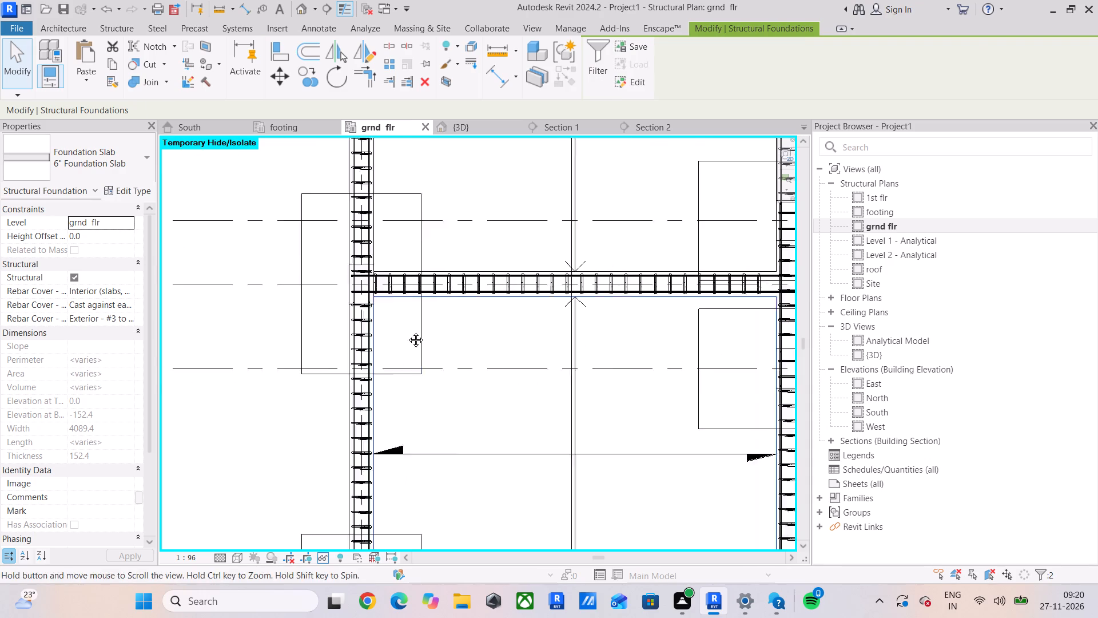
{"action": "middle_click_drag", "start_coordinate": [407, 331], "coordinate": [206, 306]}
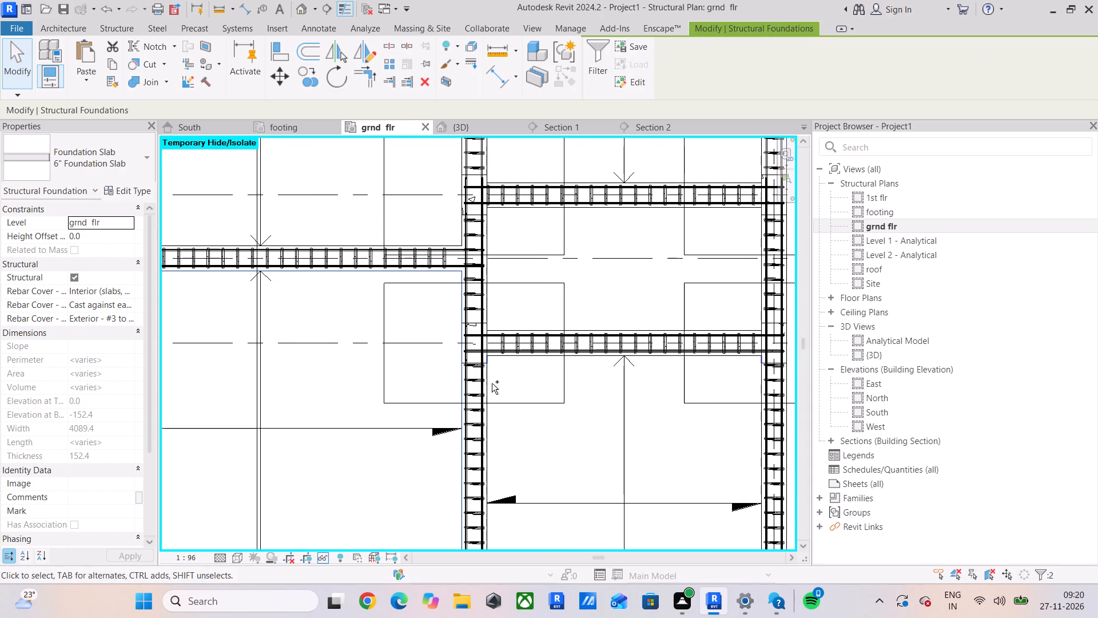
{"action": "left_click", "coordinate": [492, 383], "text": "ctrl"}
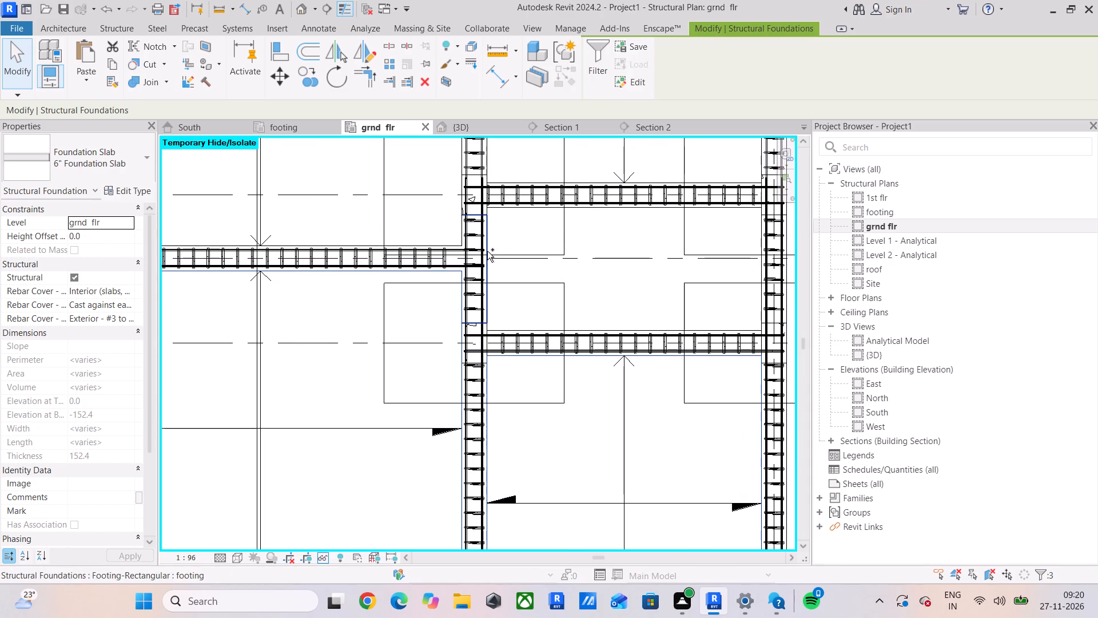
{"action": "left_click", "coordinate": [489, 266], "text": "ctrl"}
{"action": "middle_click_drag", "start_coordinate": [550, 268], "coordinate": [516, 411]}
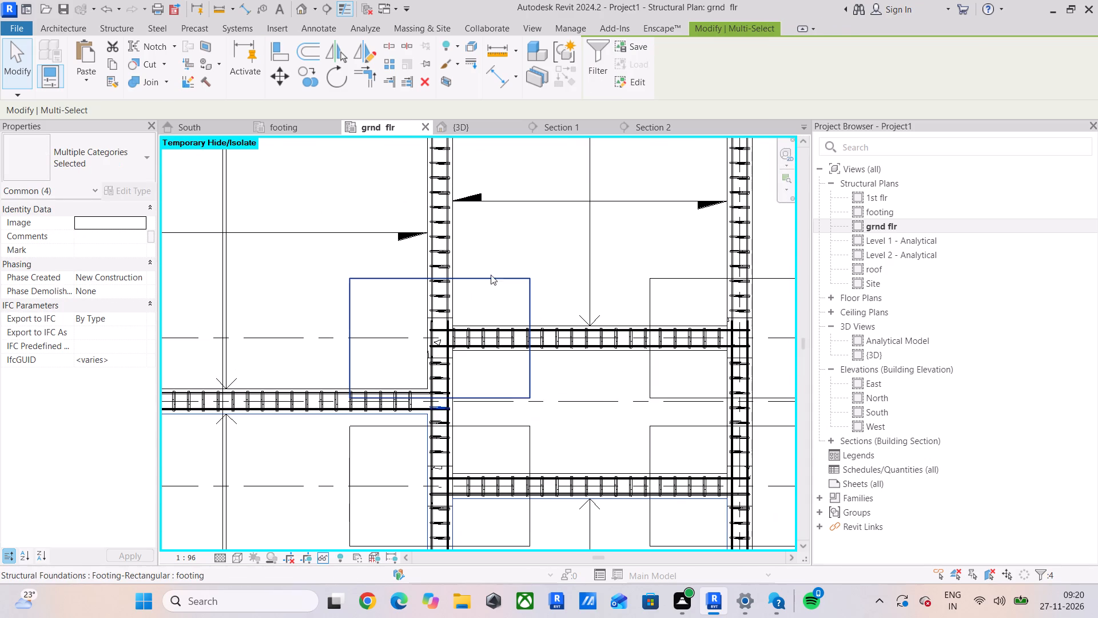
{"action": "left_click", "coordinate": [456, 247], "text": "ctrl"}
{"action": "scroll", "coordinate": [499, 247], "scroll_direction": "down", "scroll_amount": 3}
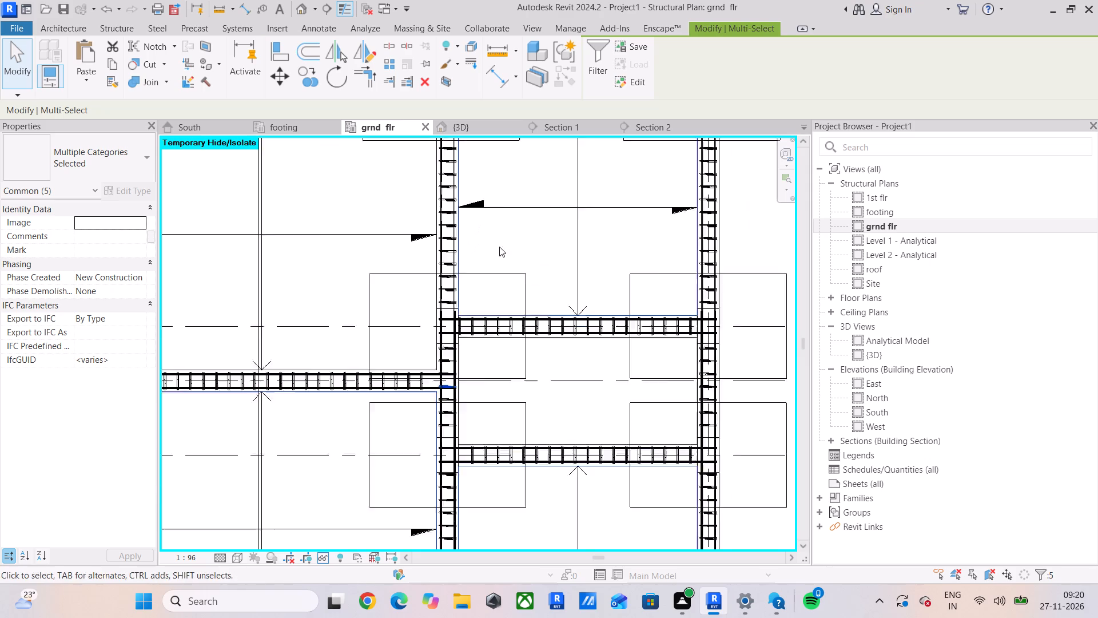
{"action": "scroll", "coordinate": [499, 247], "scroll_direction": "down", "scroll_amount": 1}
{"action": "middle_click_drag", "start_coordinate": [518, 256], "coordinate": [513, 419]}
{"action": "scroll", "coordinate": [456, 468], "scroll_direction": "up", "scroll_amount": 5}
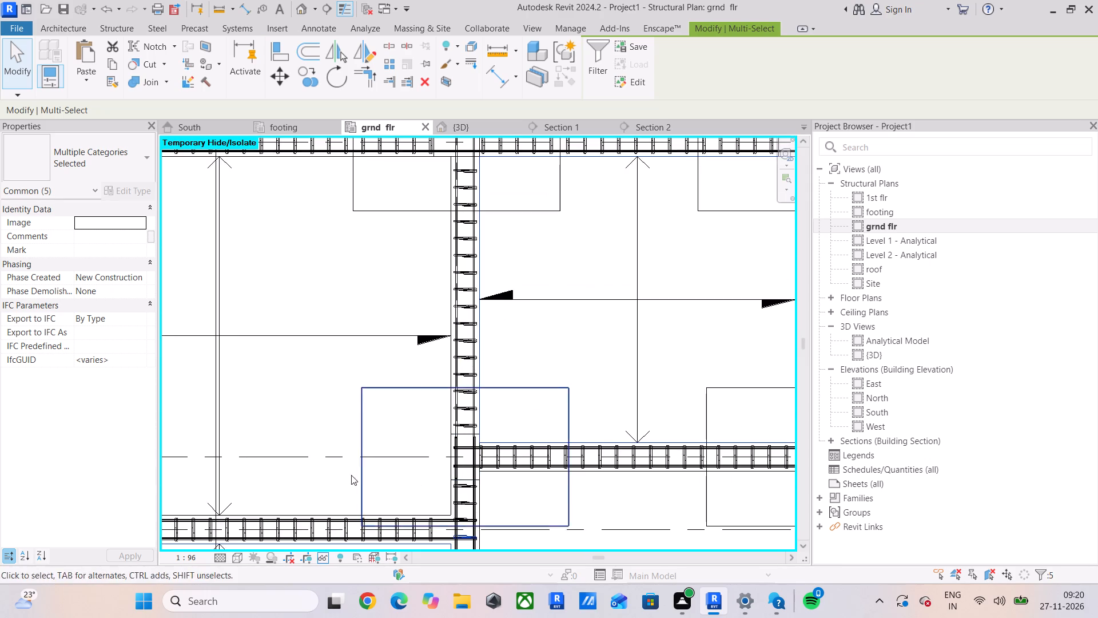
{"action": "middle_click_drag", "start_coordinate": [351, 475], "coordinate": [666, 401]}
{"action": "scroll", "coordinate": [335, 397], "scroll_direction": "up", "scroll_amount": 5}
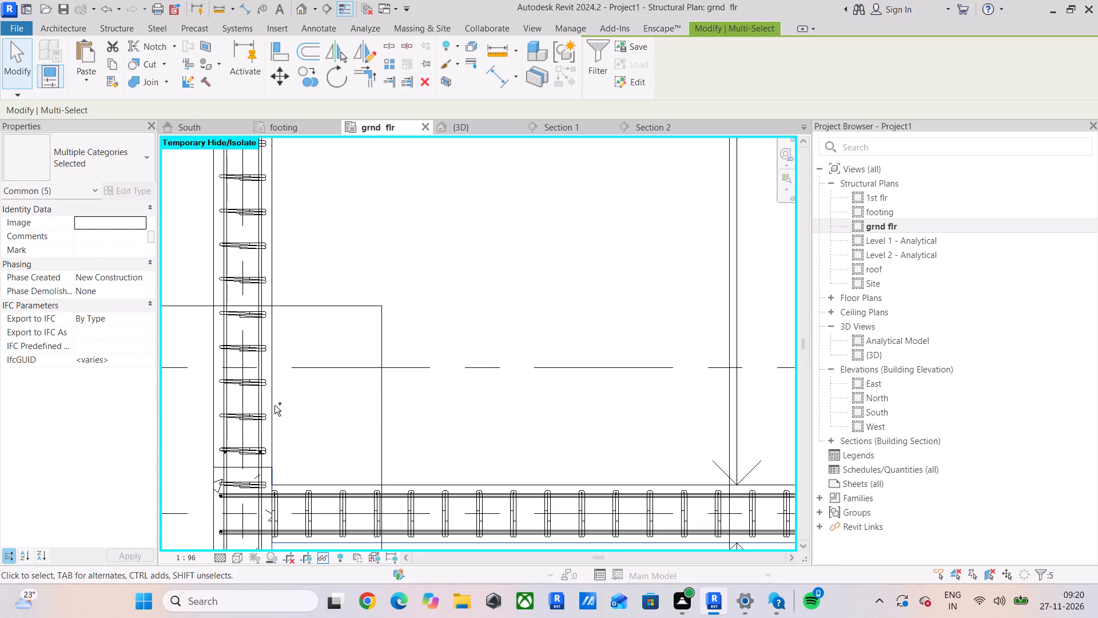
{"action": "left_click", "coordinate": [274, 405], "text": "ctrl"}
{"action": "scroll", "coordinate": [393, 398], "scroll_direction": "down", "scroll_amount": 6}
{"action": "scroll", "coordinate": [544, 354], "scroll_direction": "down", "scroll_amount": 5}
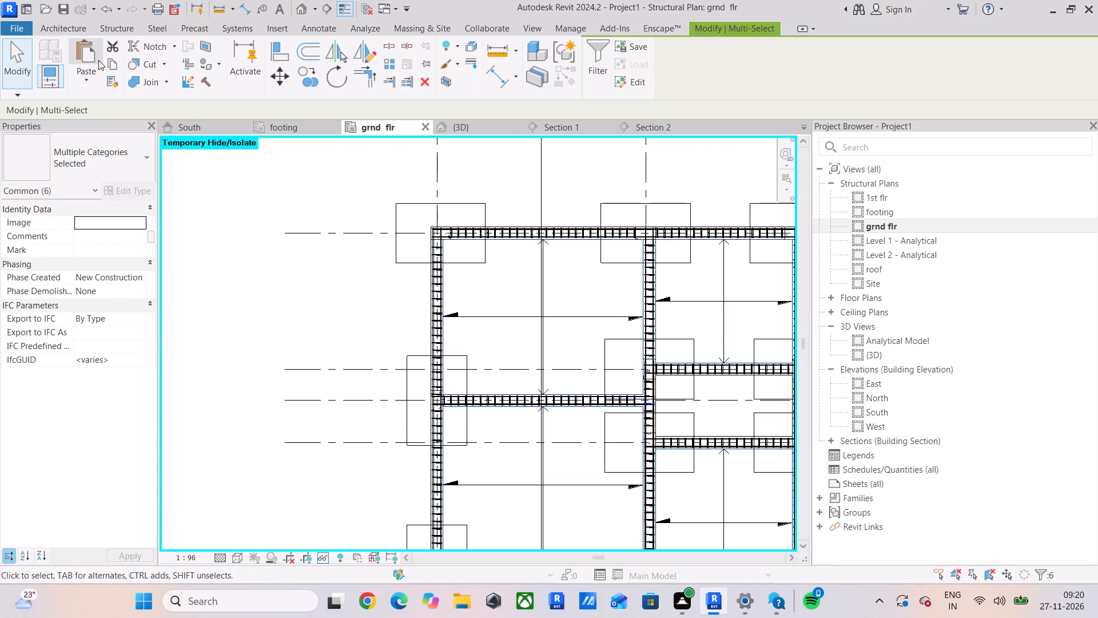
{"action": "triple_click", "coordinate": [106, 61]}
{"action": "left_click", "coordinate": [84, 76]}
{"action": "left_click", "coordinate": [117, 143]}
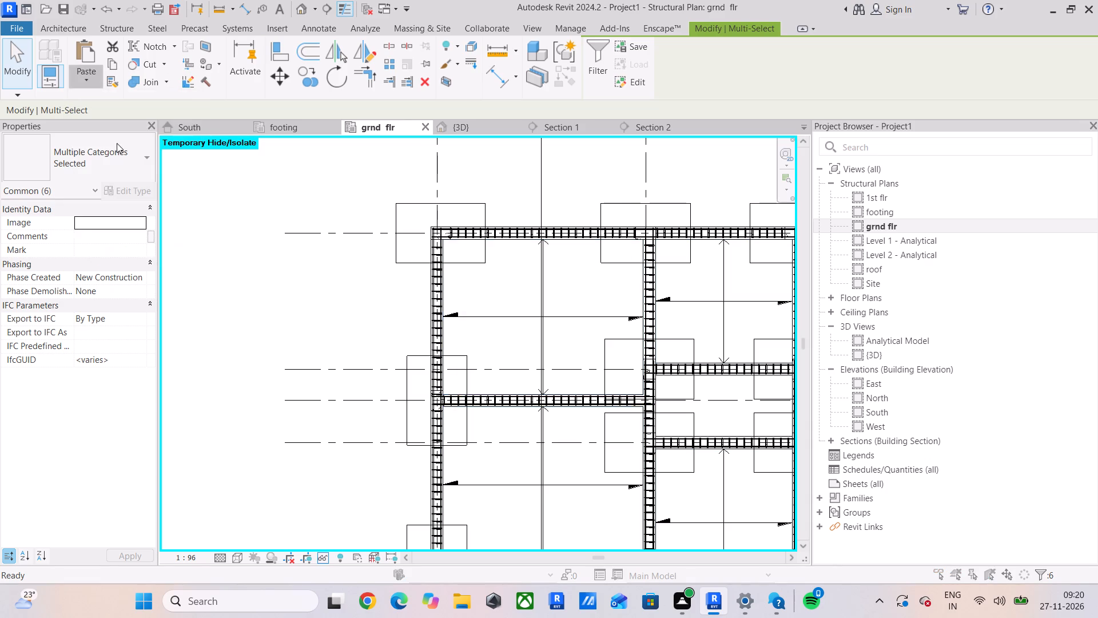
{"action": "left_click", "coordinate": [538, 401]}
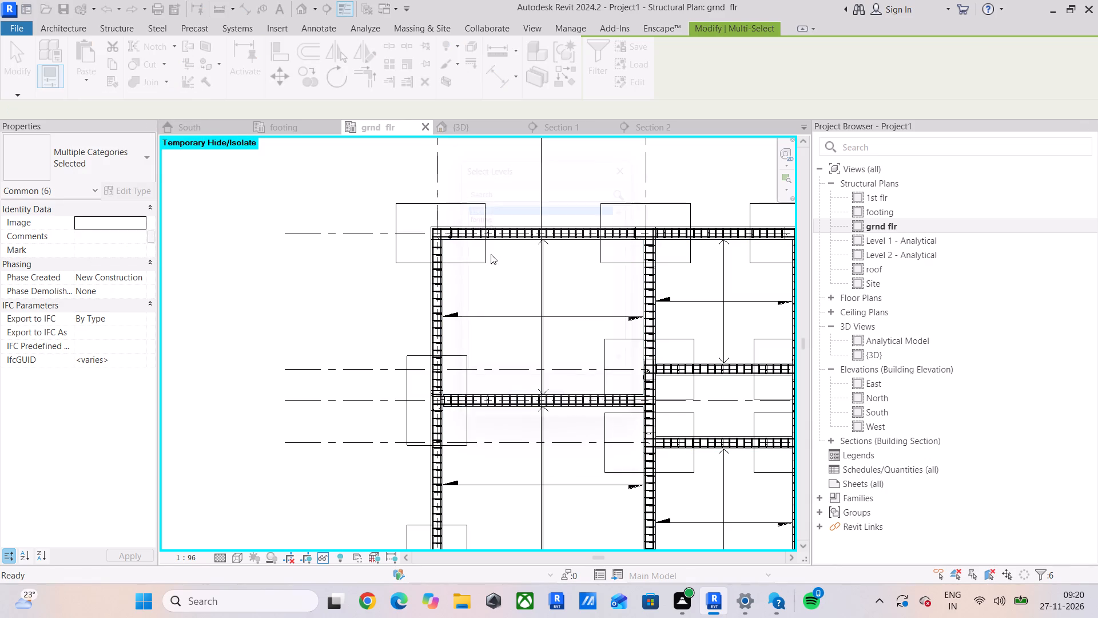
Paste the copied foundation slabs aligned to the roof level.
{"action": "left_click", "coordinate": [91, 75]}
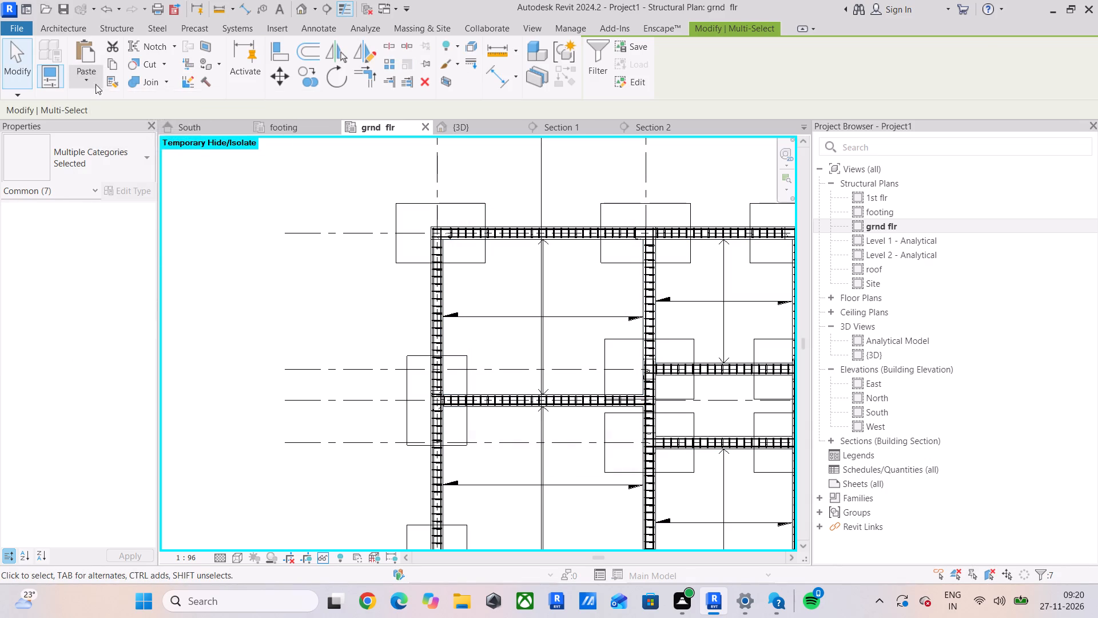
{"action": "left_click", "coordinate": [133, 133]}
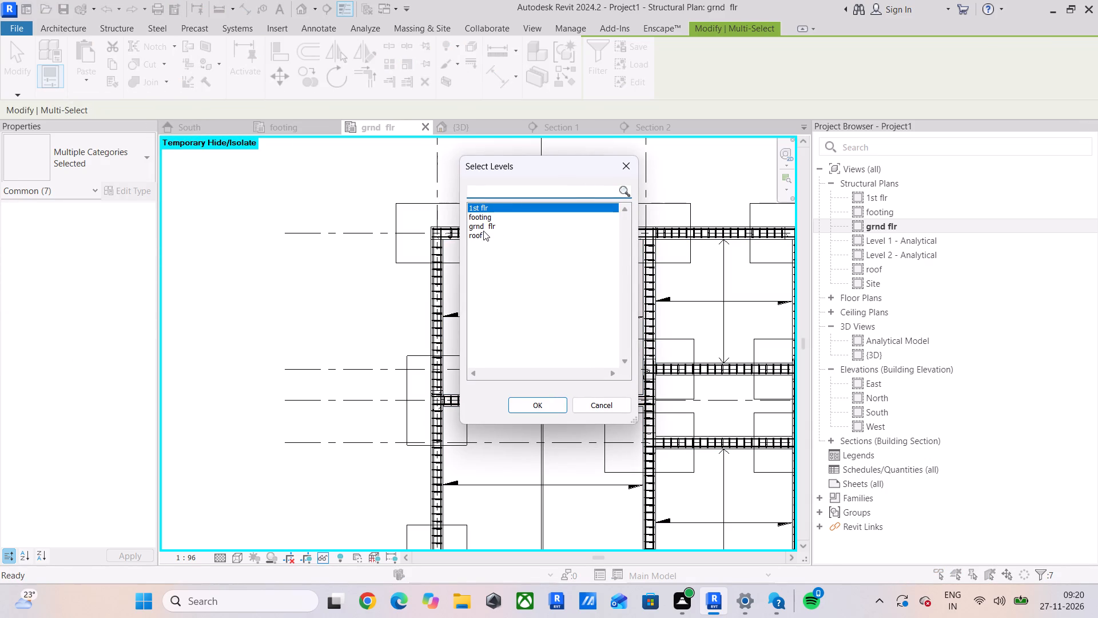
{"action": "left_click", "coordinate": [482, 234]}
{"action": "left_click", "coordinate": [530, 401]}
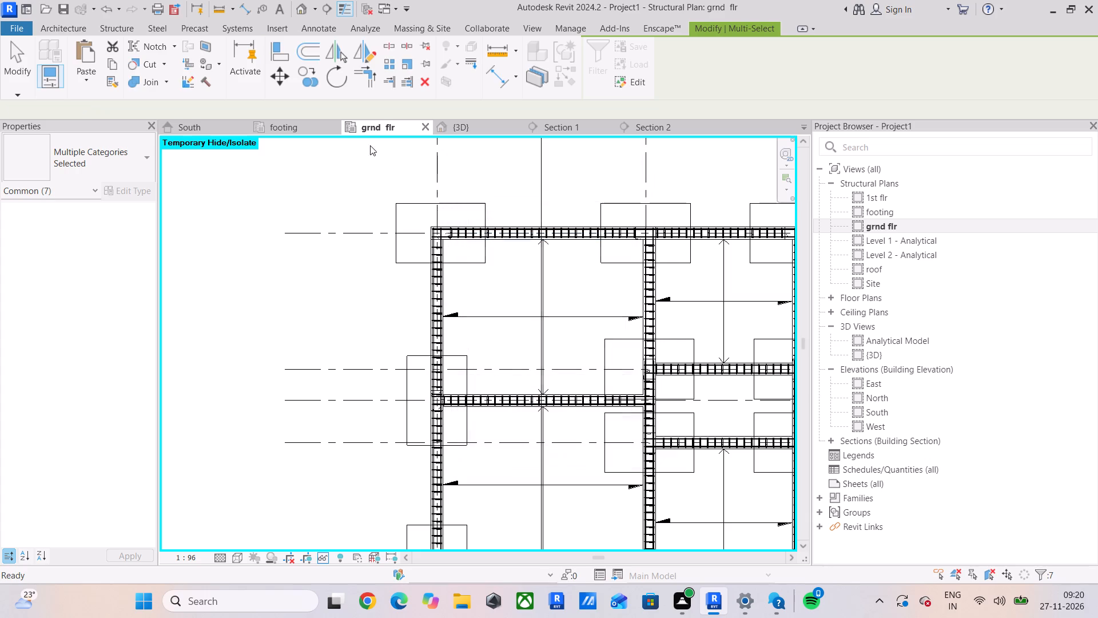
Examine the pasted slabs on the upper levels in the 3D view from several sides.
{"action": "left_click", "coordinate": [476, 120]}
{"action": "left_click", "coordinate": [475, 132]}
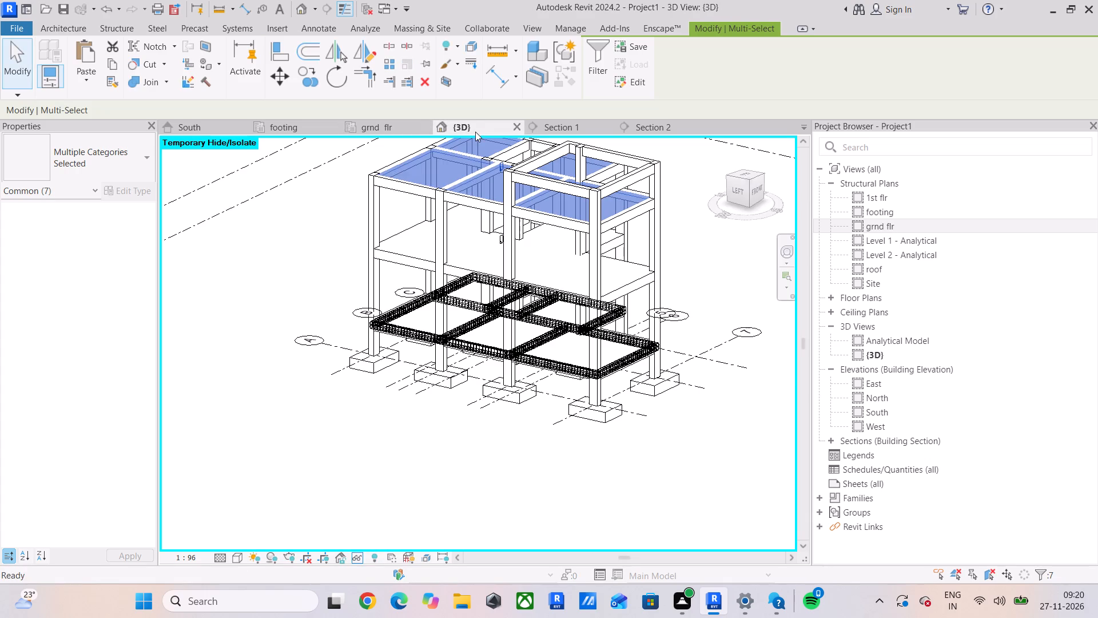
{"action": "left_click", "coordinate": [320, 220]}
{"action": "middle_click_drag", "start_coordinate": [344, 232], "coordinate": [421, 226], "text": "shift"}
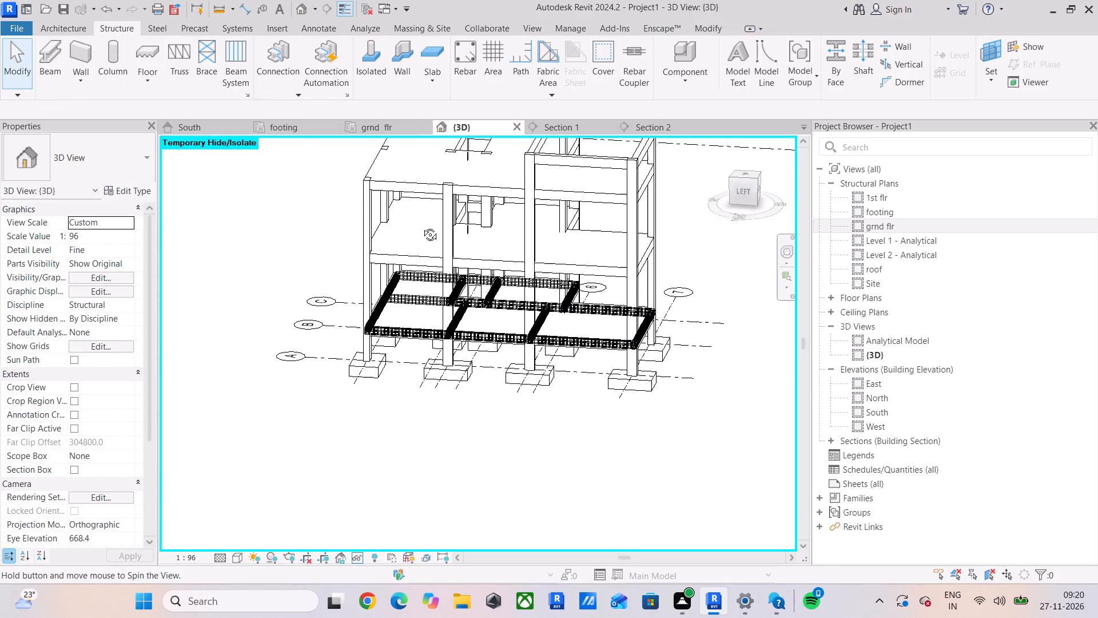
{"action": "middle_click_drag", "start_coordinate": [421, 226], "coordinate": [282, 209], "text": "shift"}
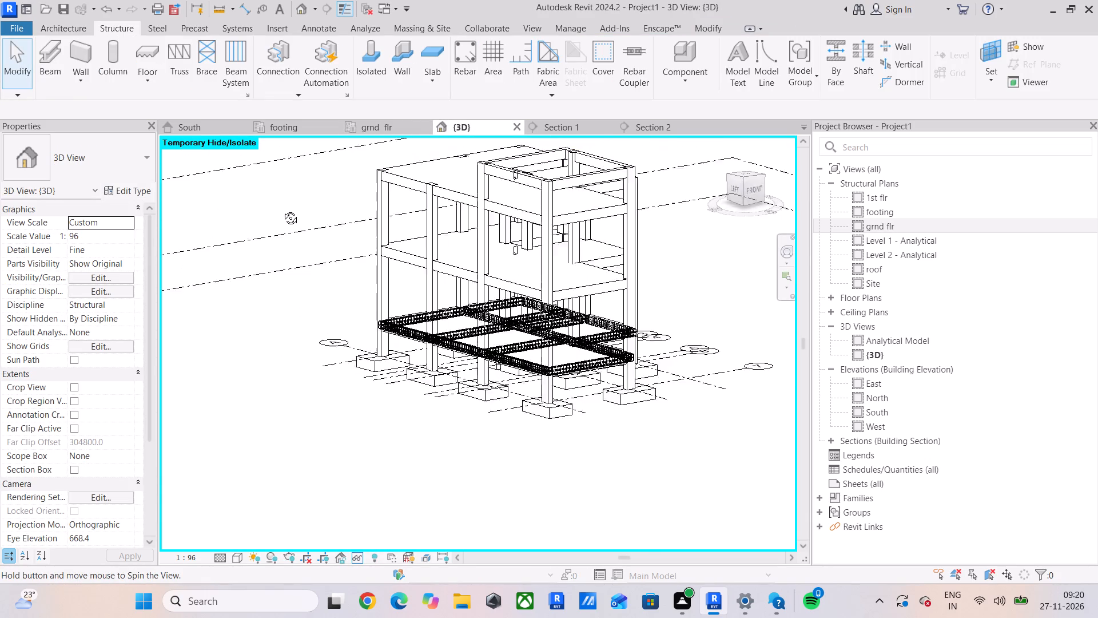
{"action": "middle_click_drag", "start_coordinate": [282, 209], "coordinate": [202, 276], "text": "shift"}
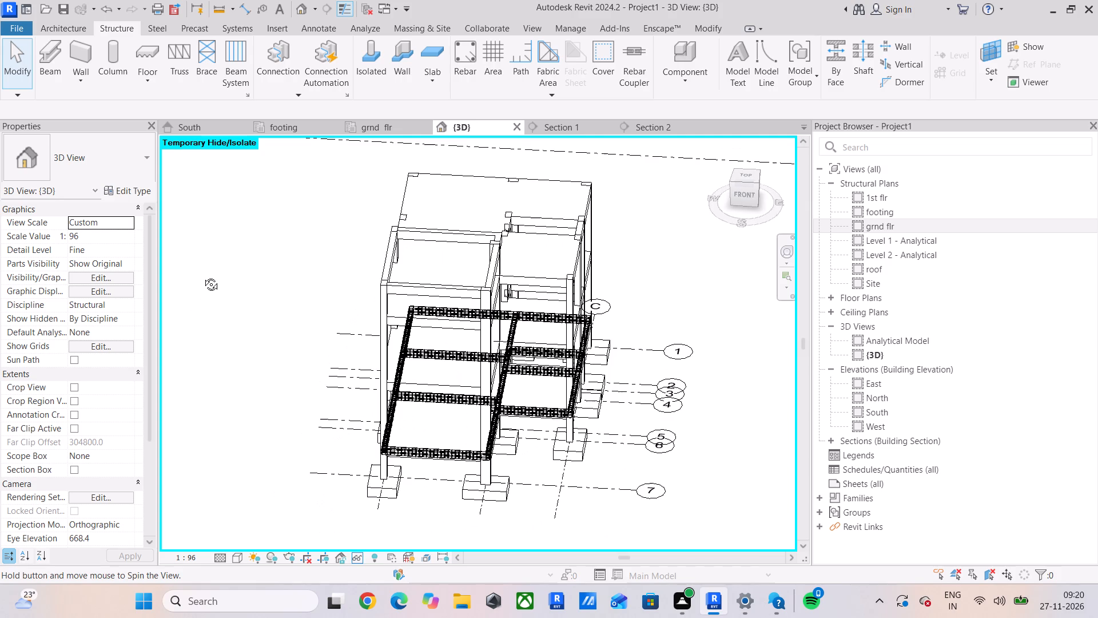
{"action": "middle_click_drag", "start_coordinate": [202, 276], "coordinate": [217, 306], "text": "shift"}
{"action": "middle_click_drag", "start_coordinate": [554, 328], "coordinate": [383, 320], "text": "shift"}
{"action": "scroll", "coordinate": [429, 433], "scroll_direction": "up", "scroll_amount": 3}
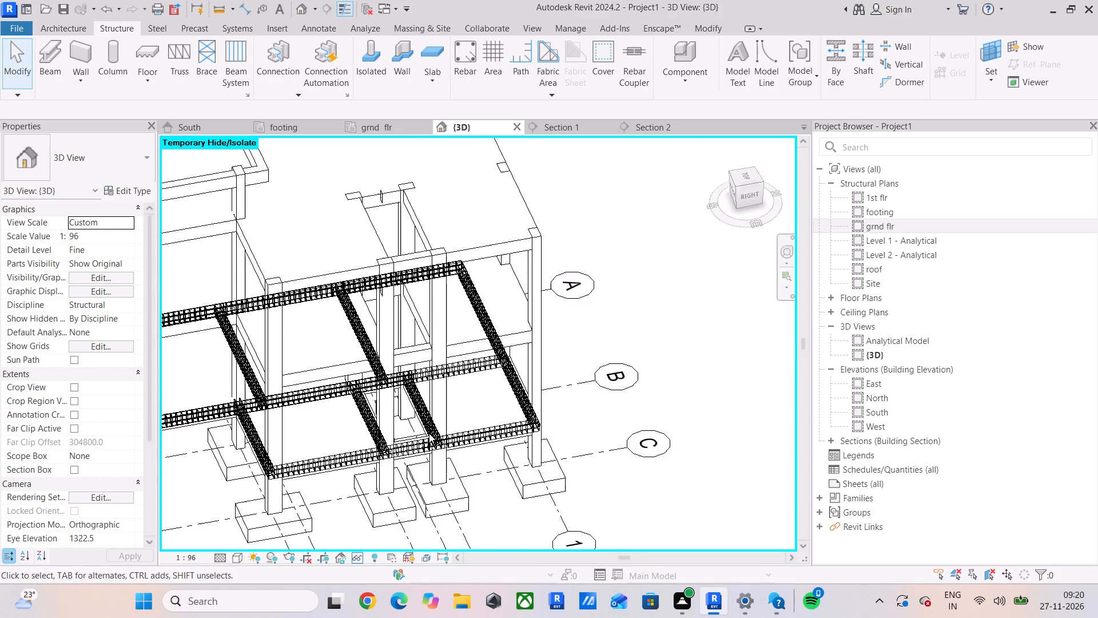
{"action": "scroll", "coordinate": [429, 433], "scroll_direction": "up", "scroll_amount": 2}
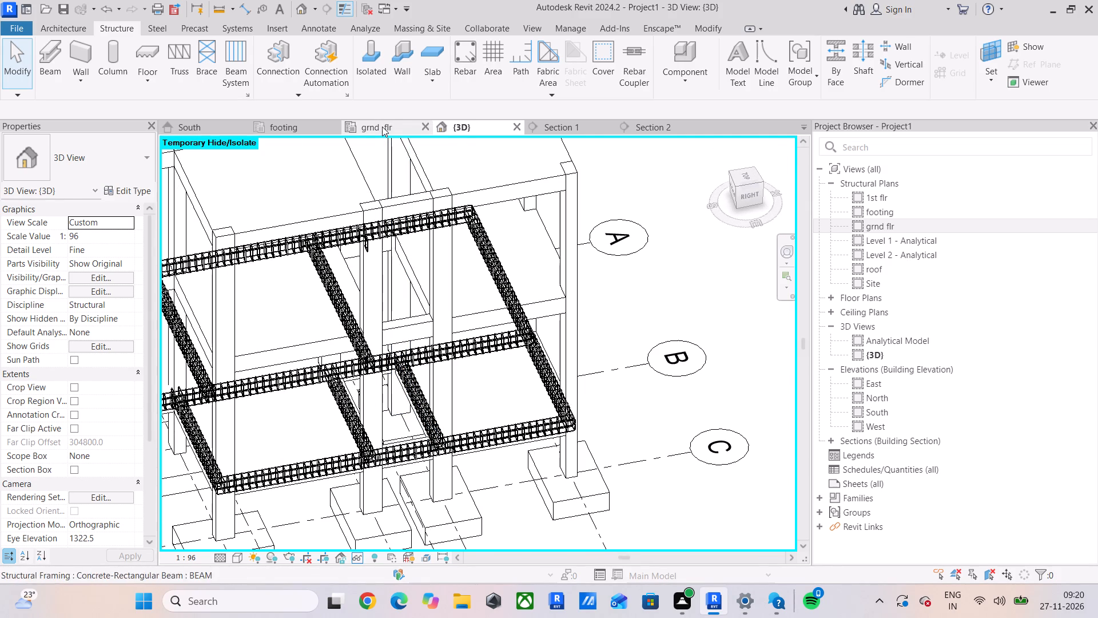
Create a similar 6" foundation slab, about 2794 x 1251 mm, inside the ground floor beams between grids B-C and 2-4.
{"action": "left_click", "coordinate": [382, 126]}
{"action": "scroll", "coordinate": [578, 295], "scroll_direction": "down", "scroll_amount": 4}
{"action": "middle_click_drag", "start_coordinate": [605, 287], "coordinate": [375, 200]}
{"action": "scroll", "coordinate": [445, 291], "scroll_direction": "up", "scroll_amount": 5}
{"action": "middle_click_drag", "start_coordinate": [361, 239], "coordinate": [375, 318]}
{"action": "scroll", "coordinate": [405, 385], "scroll_direction": "up", "scroll_amount": 4}
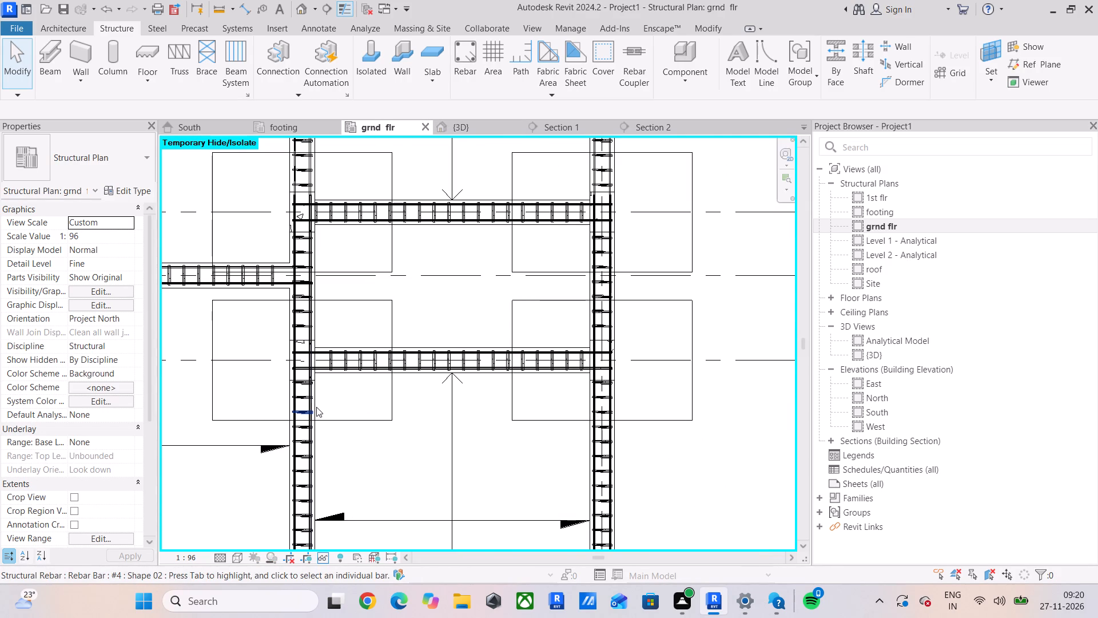
{"action": "left_click", "coordinate": [319, 402]}
{"action": "left_click", "coordinate": [563, 77]}
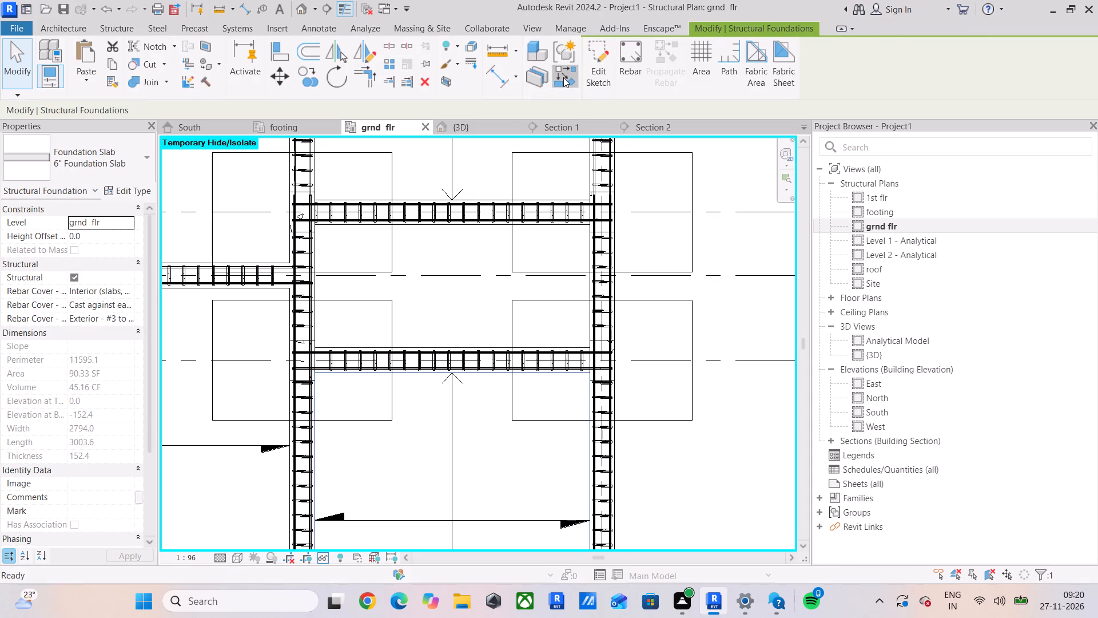
{"action": "left_click_drag", "start_coordinate": [723, 48], "coordinate": [705, 62]}
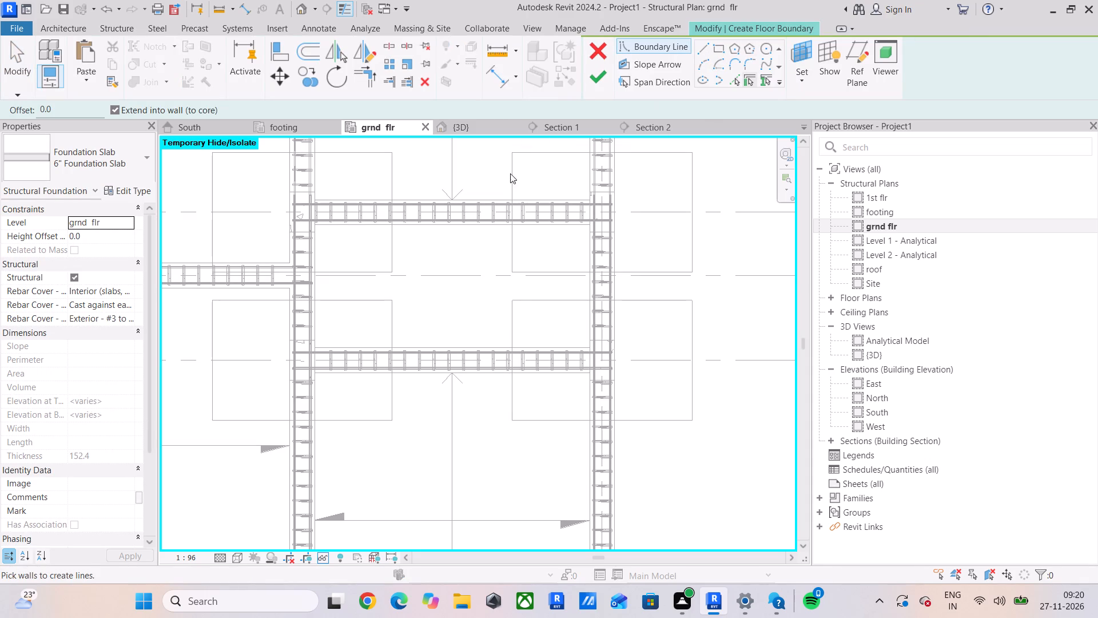
{"action": "left_click", "coordinate": [723, 49]}
{"action": "left_click", "coordinate": [315, 227]}
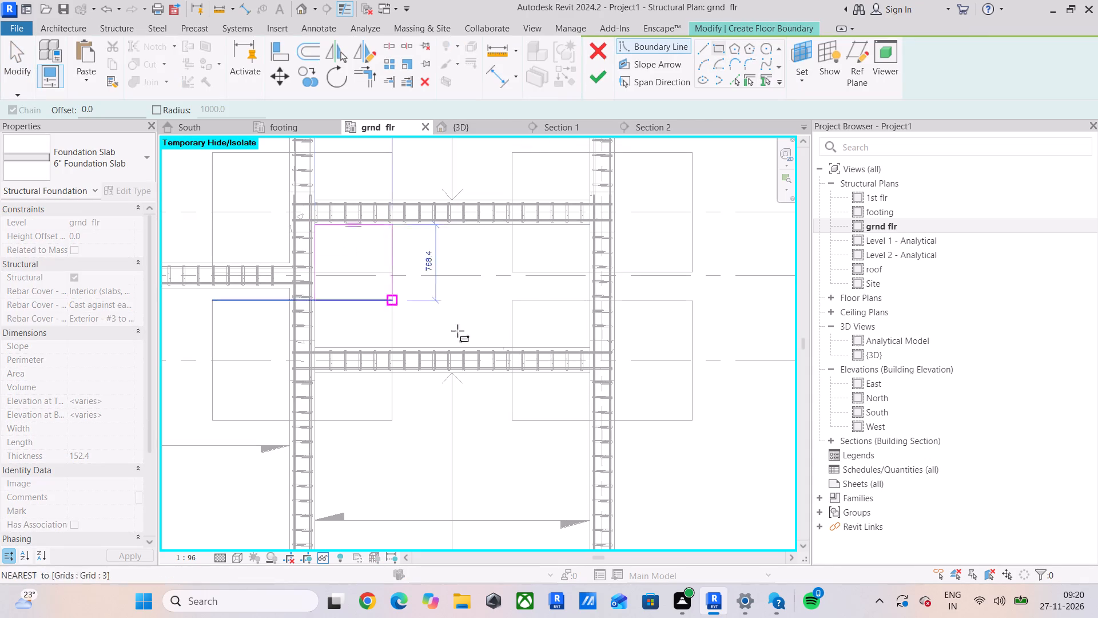
{"action": "scroll", "coordinate": [585, 348], "scroll_direction": "up", "scroll_amount": 8}
{"action": "left_click", "coordinate": [598, 346]}
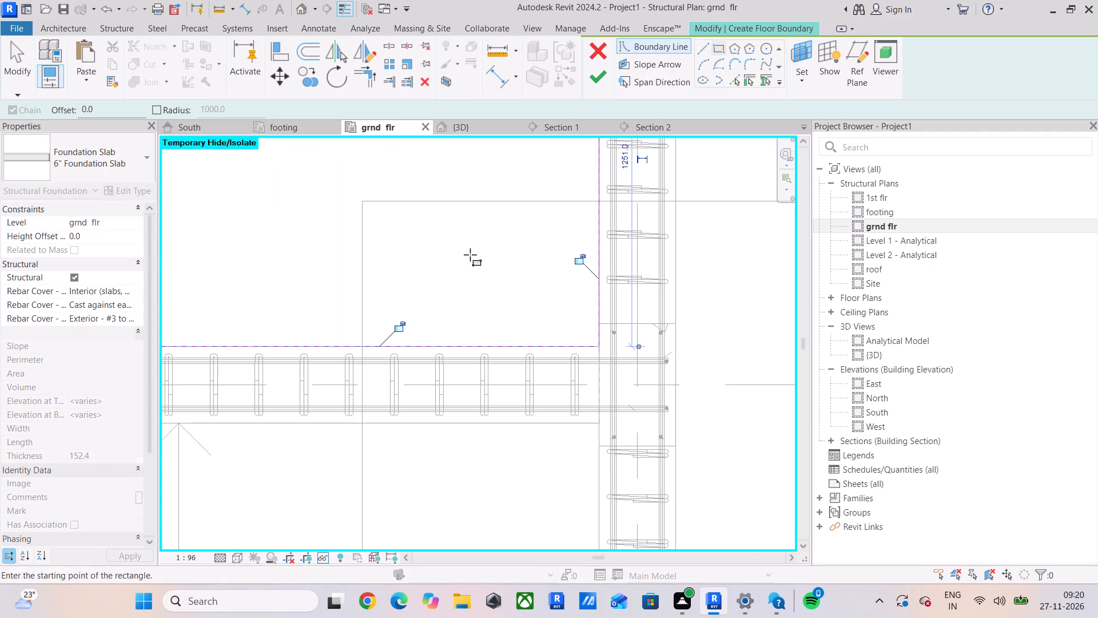
{"action": "scroll", "coordinate": [470, 255], "scroll_direction": "down", "scroll_amount": 14}
{"action": "middle_click_drag", "start_coordinate": [475, 247], "coordinate": [510, 299]}
{"action": "left_click", "coordinate": [595, 79]}
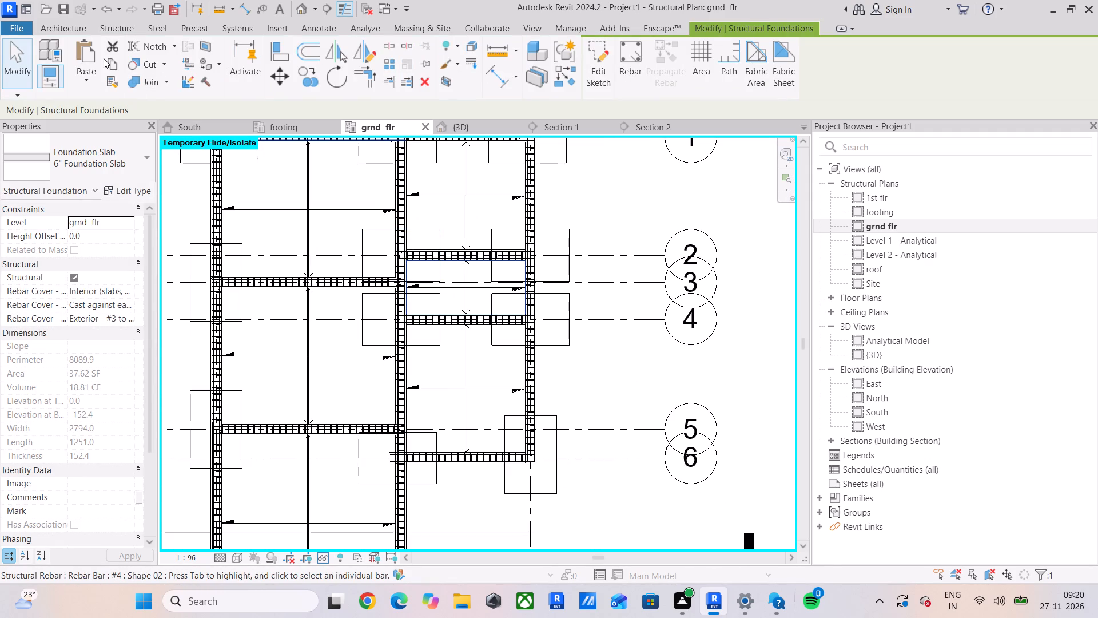
Copy the new ground floor slab between grids B-C and 2-4 and paste it aligned to the 1st flr and roof levels.
{"action": "double_click", "coordinate": [110, 63]}
{"action": "left_click", "coordinate": [97, 74]}
{"action": "left_click", "coordinate": [166, 140]}
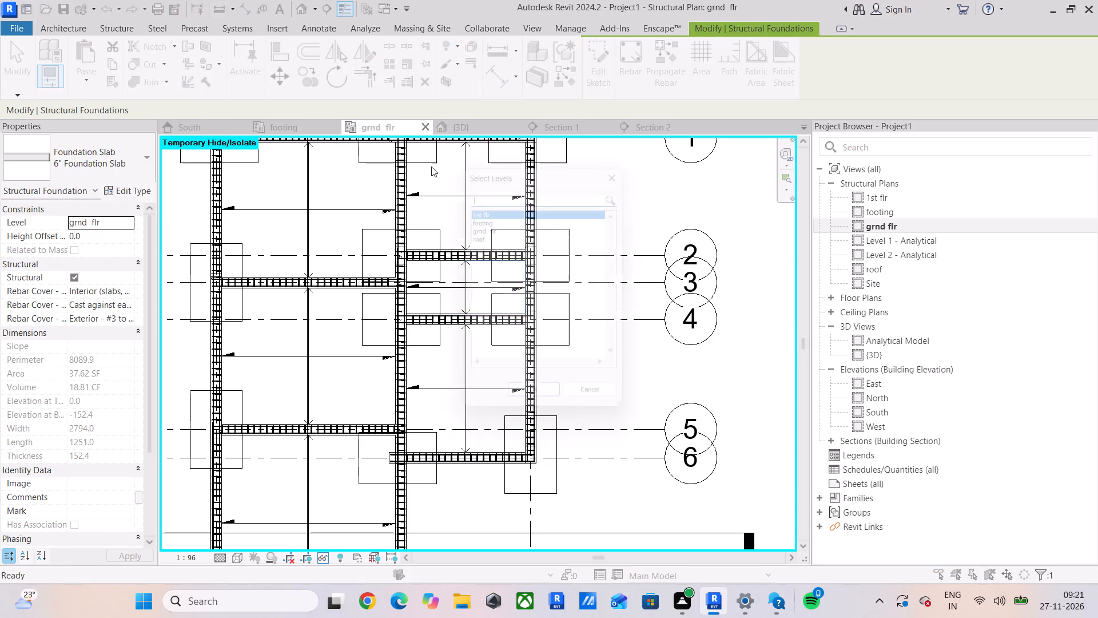
{"action": "left_click", "coordinate": [484, 223], "text": "ctrl"}
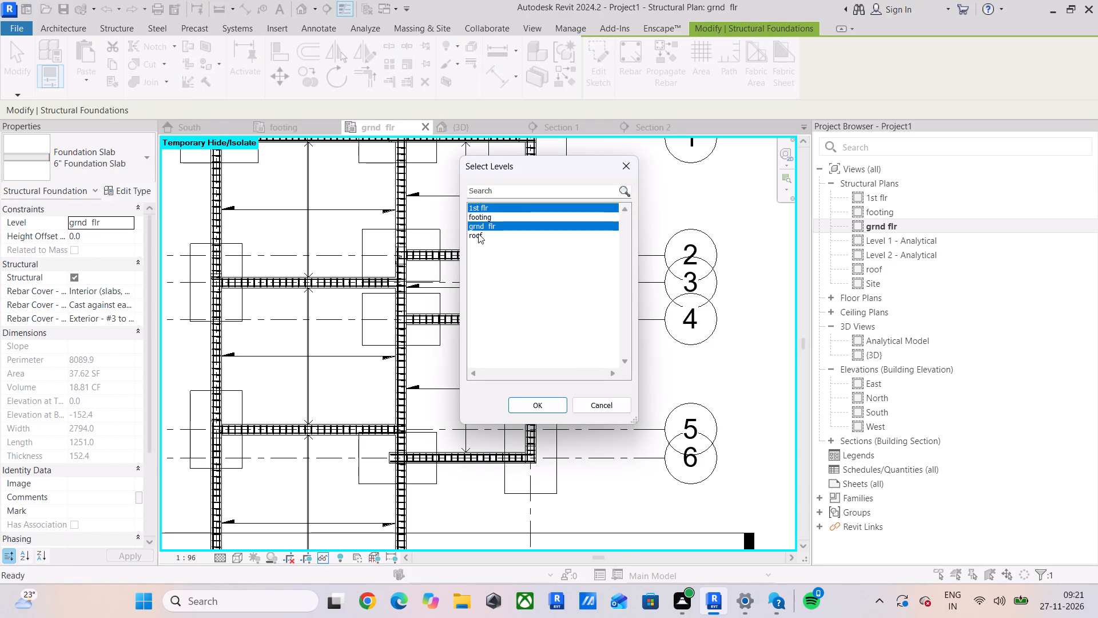
{"action": "left_click", "coordinate": [478, 234], "text": "ctrl"}
{"action": "left_click", "coordinate": [483, 226], "text": "ctrl"}
{"action": "left_click", "coordinate": [535, 397]}
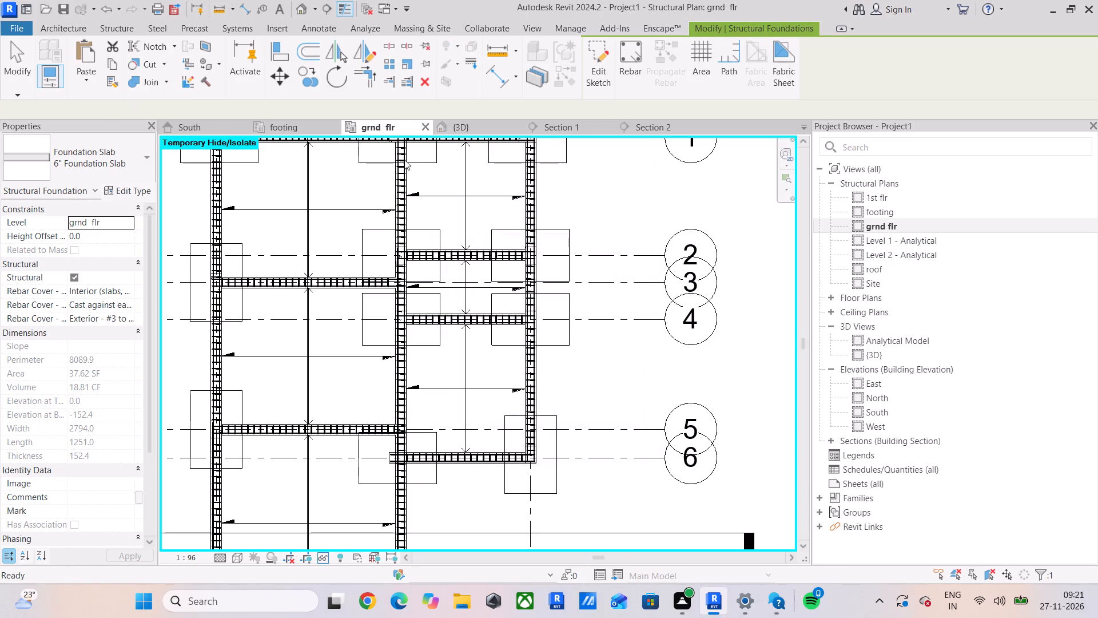
In the 3D view, delete the stray #4 shape T1 stirrup floating at first floor level.
{"action": "left_click", "coordinate": [455, 128]}
{"action": "scroll", "coordinate": [466, 158], "scroll_direction": "down", "scroll_amount": 6}
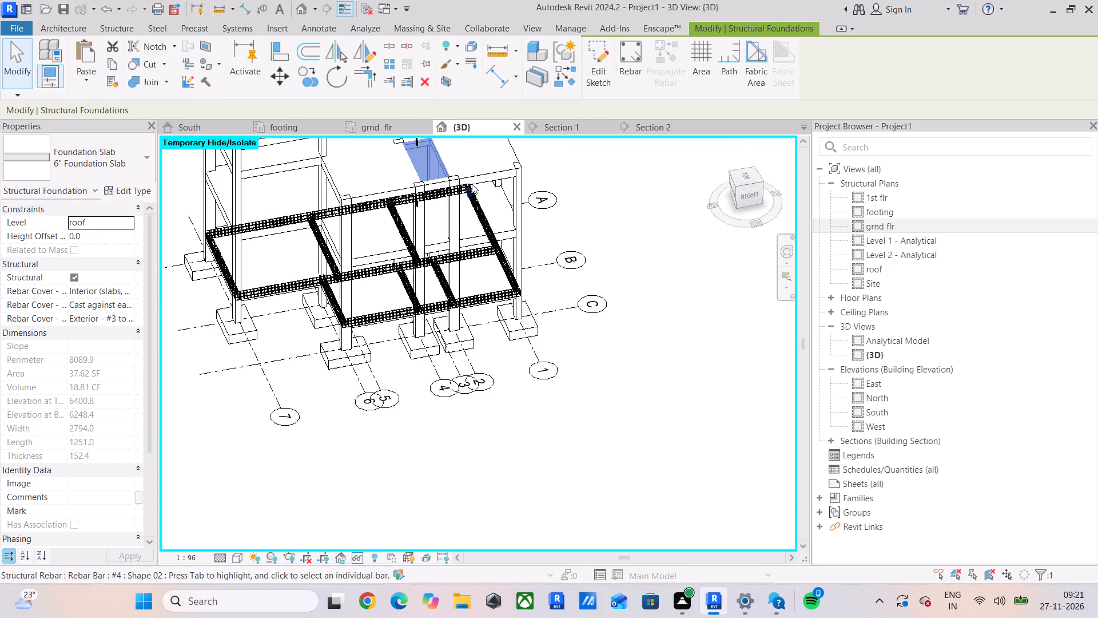
{"action": "scroll", "coordinate": [472, 184], "scroll_direction": "down", "scroll_amount": 3}
{"action": "middle_click_drag", "start_coordinate": [502, 252], "coordinate": [660, 189], "text": "shift"}
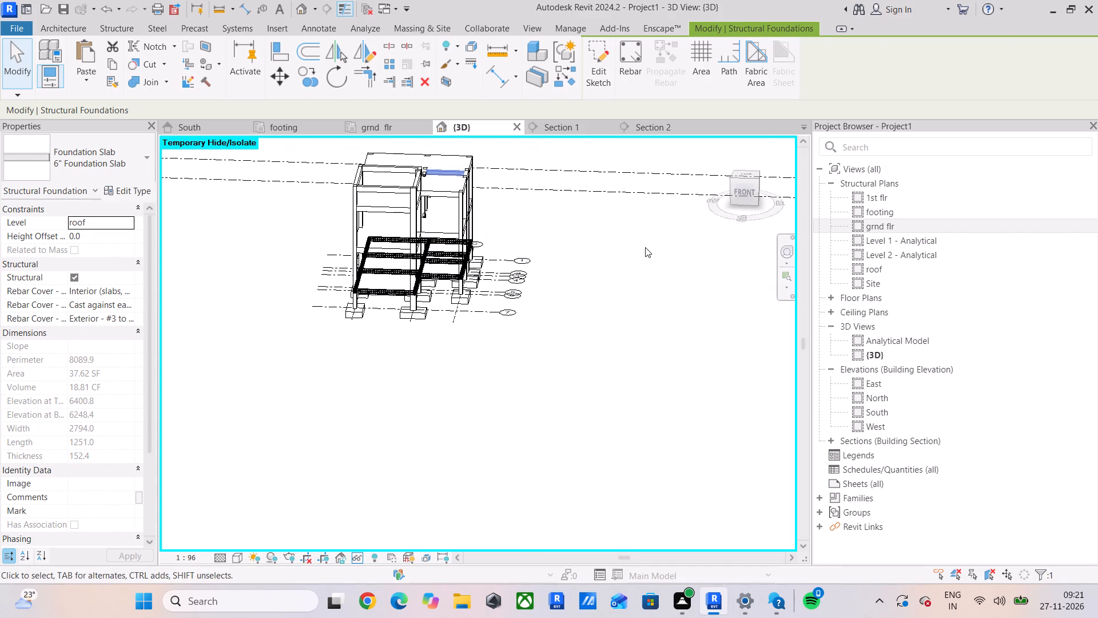
{"action": "left_click", "coordinate": [645, 247]}
{"action": "middle_click_drag", "start_coordinate": [519, 254], "coordinate": [632, 240], "text": "shift"}
{"action": "scroll", "coordinate": [340, 160], "scroll_direction": "up", "scroll_amount": 5}
{"action": "scroll", "coordinate": [397, 242], "scroll_direction": "up", "scroll_amount": 4}
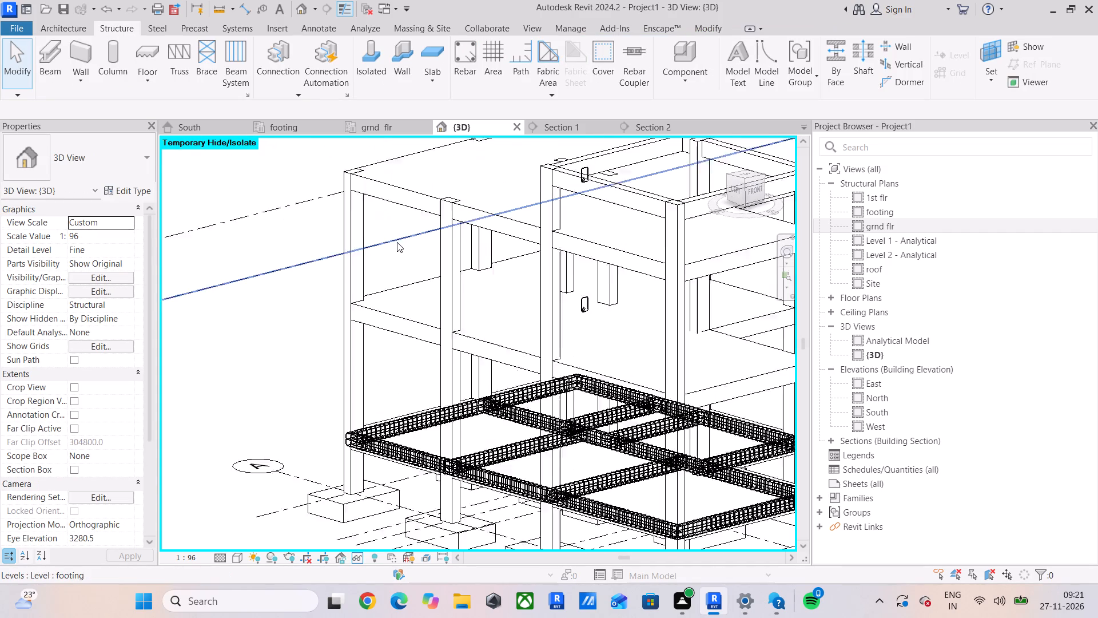
{"action": "scroll", "coordinate": [397, 242], "scroll_direction": "up", "scroll_amount": 1}
{"action": "scroll", "coordinate": [399, 240], "scroll_direction": "down", "scroll_amount": 5}
{"action": "middle_click_drag", "start_coordinate": [409, 235], "coordinate": [384, 231]}
{"action": "scroll", "coordinate": [537, 314], "scroll_direction": "up", "scroll_amount": 4}
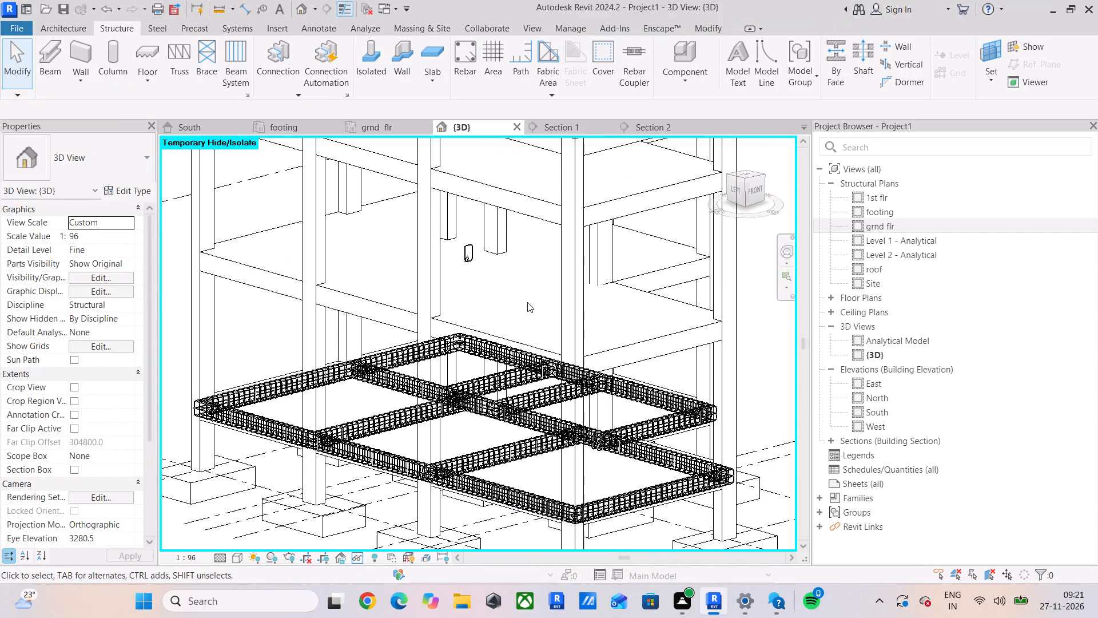
{"action": "scroll", "coordinate": [527, 302], "scroll_direction": "up", "scroll_amount": 7}
{"action": "scroll", "coordinate": [433, 209], "scroll_direction": "up", "scroll_amount": 4}
{"action": "left_click", "coordinate": [435, 204]}
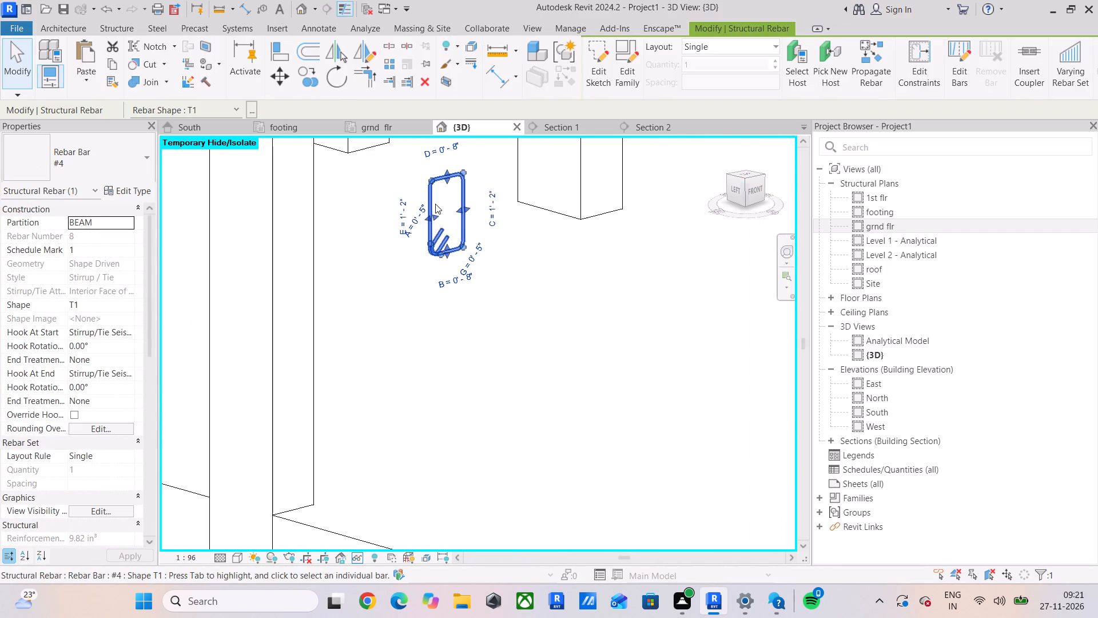
{"action": "key", "text": "Delete"}
Examine the whole frame in the 3D view and the beam and slab layout in the grnd flr plan.
{"action": "scroll", "coordinate": [435, 203], "scroll_direction": "down", "scroll_amount": 12}
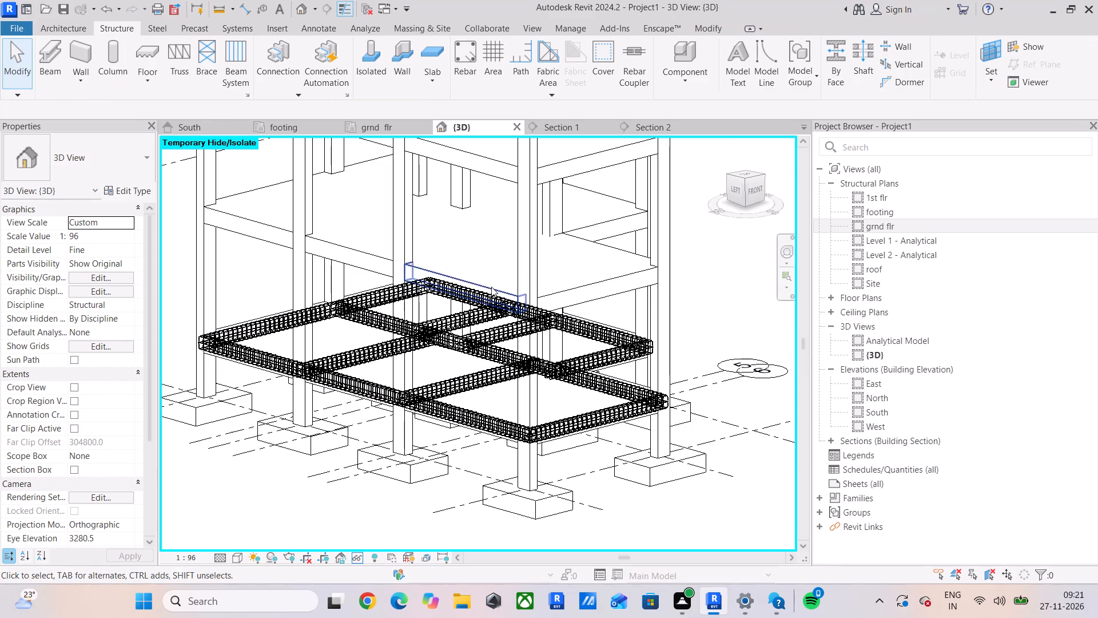
{"action": "scroll", "coordinate": [524, 355], "scroll_direction": "up", "scroll_amount": 2}
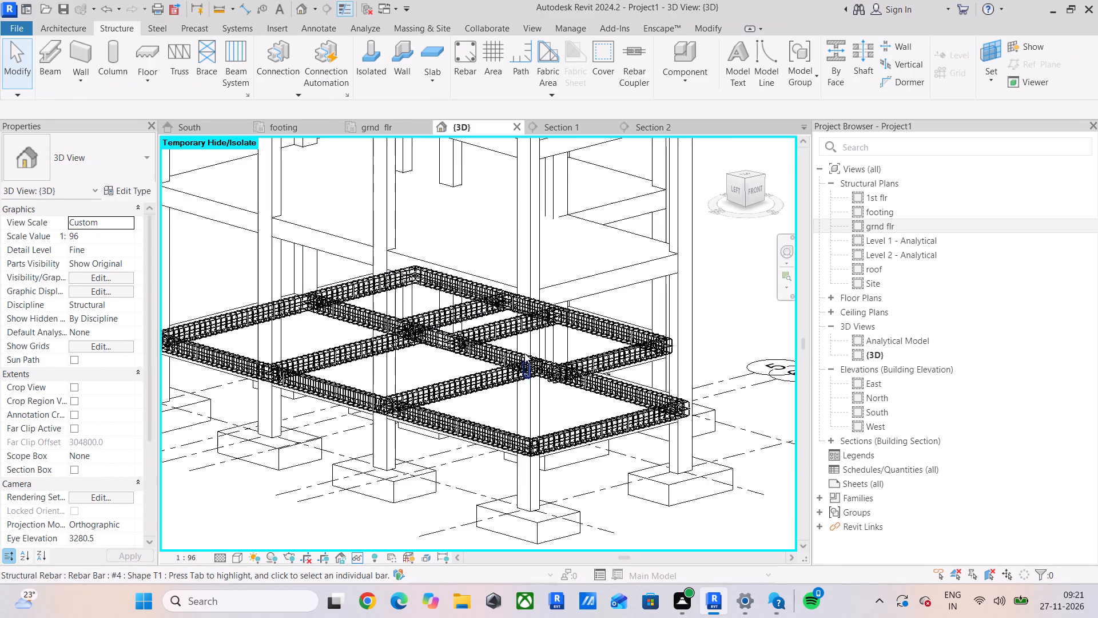
{"action": "scroll", "coordinate": [524, 353], "scroll_direction": "up", "scroll_amount": 2}
{"action": "scroll", "coordinate": [526, 349], "scroll_direction": "down", "scroll_amount": 8}
{"action": "middle_click_drag", "start_coordinate": [565, 342], "coordinate": [519, 348]}
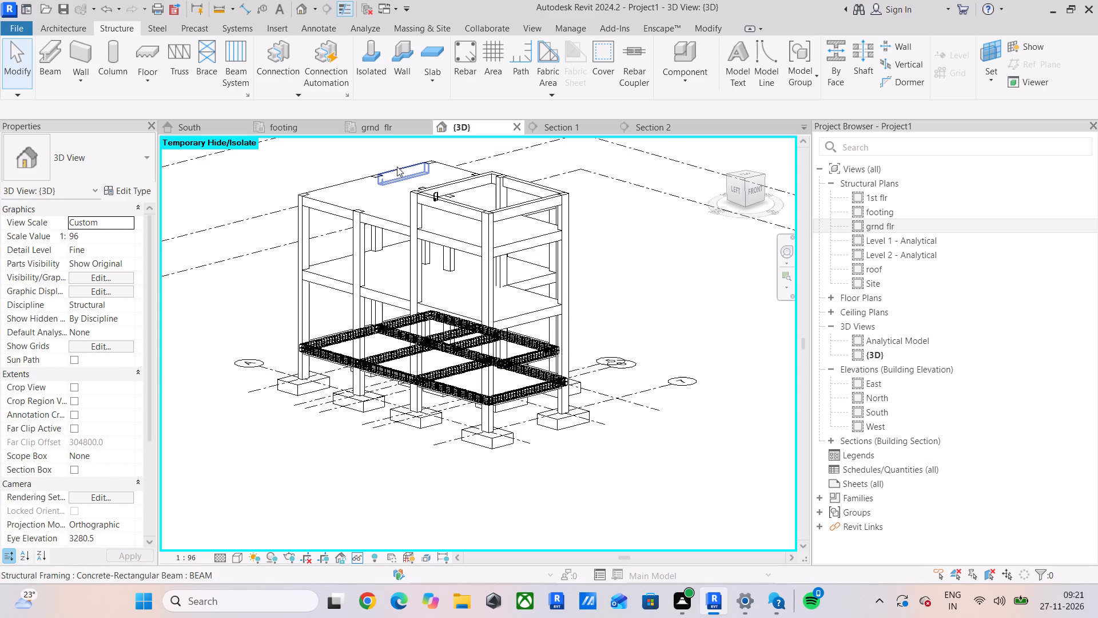
{"action": "left_click", "coordinate": [396, 127]}
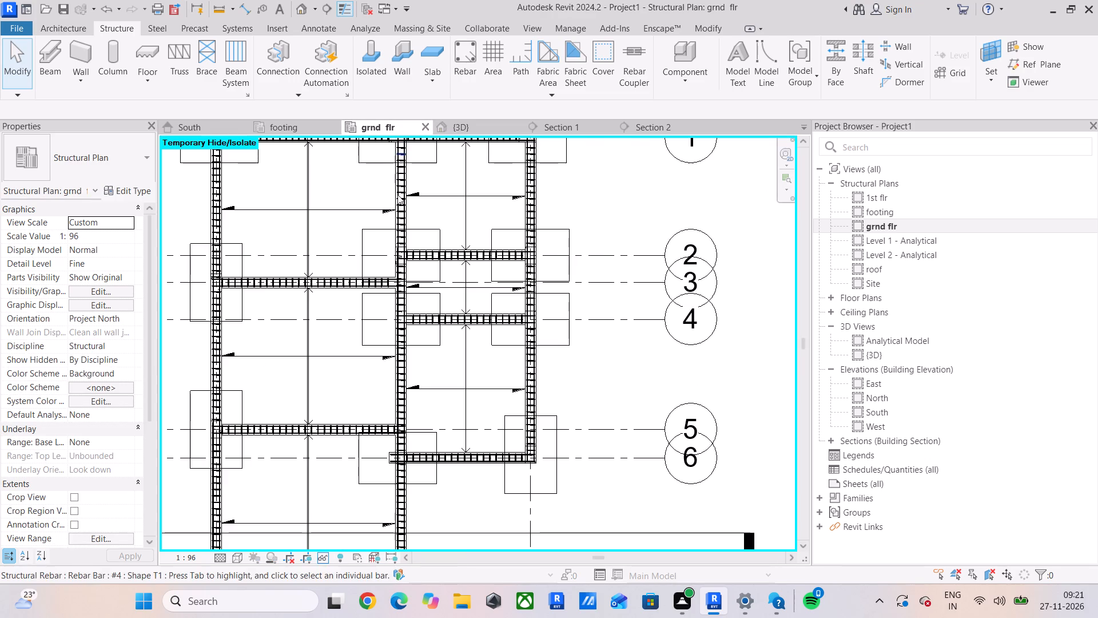
{"action": "scroll", "coordinate": [397, 190], "scroll_direction": "down", "scroll_amount": 4}
{"action": "middle_click_drag", "start_coordinate": [416, 232], "coordinate": [472, 198]}
{"action": "scroll", "coordinate": [465, 202], "scroll_direction": "up", "scroll_amount": 1}
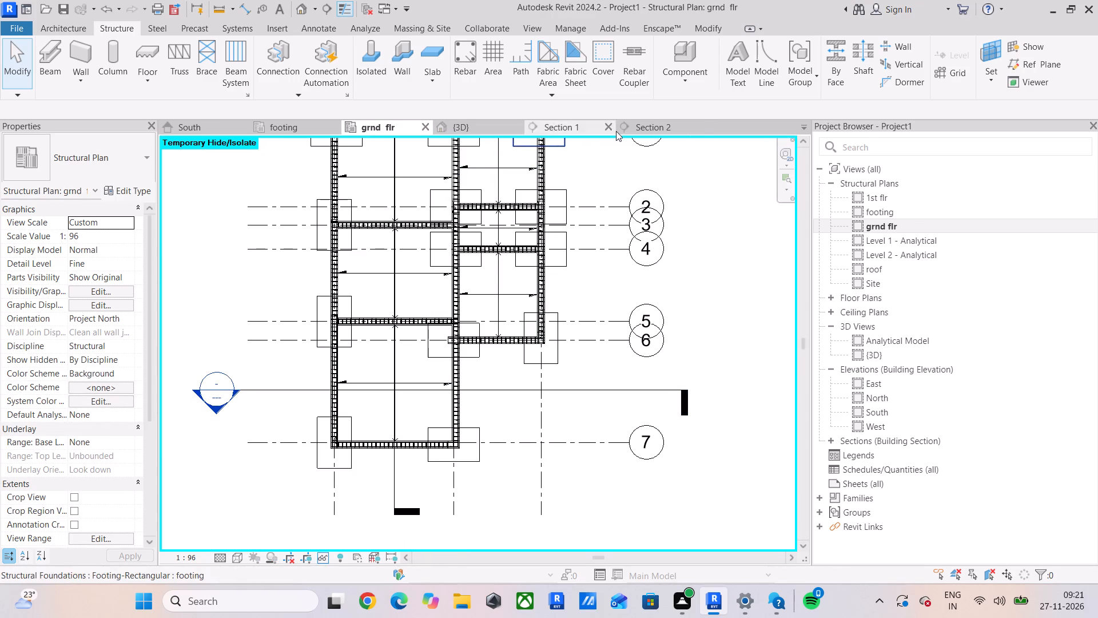
Open Section 2 and add a rebar cover setting named SLAB with a cover of 25 mm.
{"action": "left_click", "coordinate": [650, 123]}
{"action": "scroll", "coordinate": [590, 316], "scroll_direction": "down", "scroll_amount": 9}
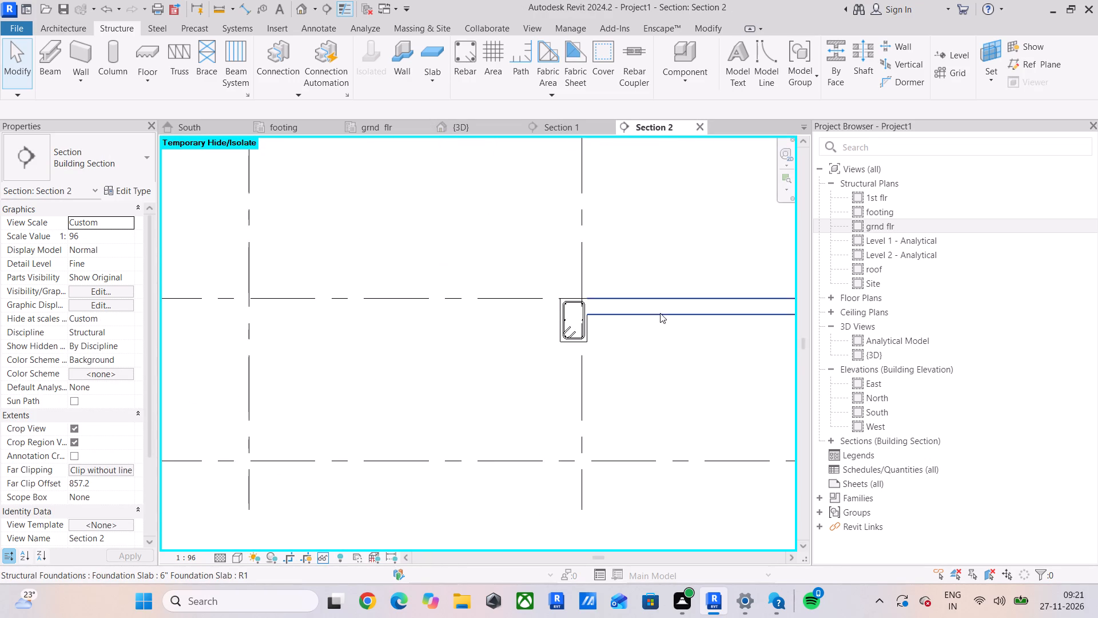
{"action": "scroll", "coordinate": [660, 313], "scroll_direction": "up", "scroll_amount": 1}
{"action": "middle_click_drag", "start_coordinate": [657, 315], "coordinate": [330, 392]}
{"action": "scroll", "coordinate": [366, 387], "scroll_direction": "down", "scroll_amount": 6}
{"action": "scroll", "coordinate": [342, 400], "scroll_direction": "up", "scroll_amount": 8}
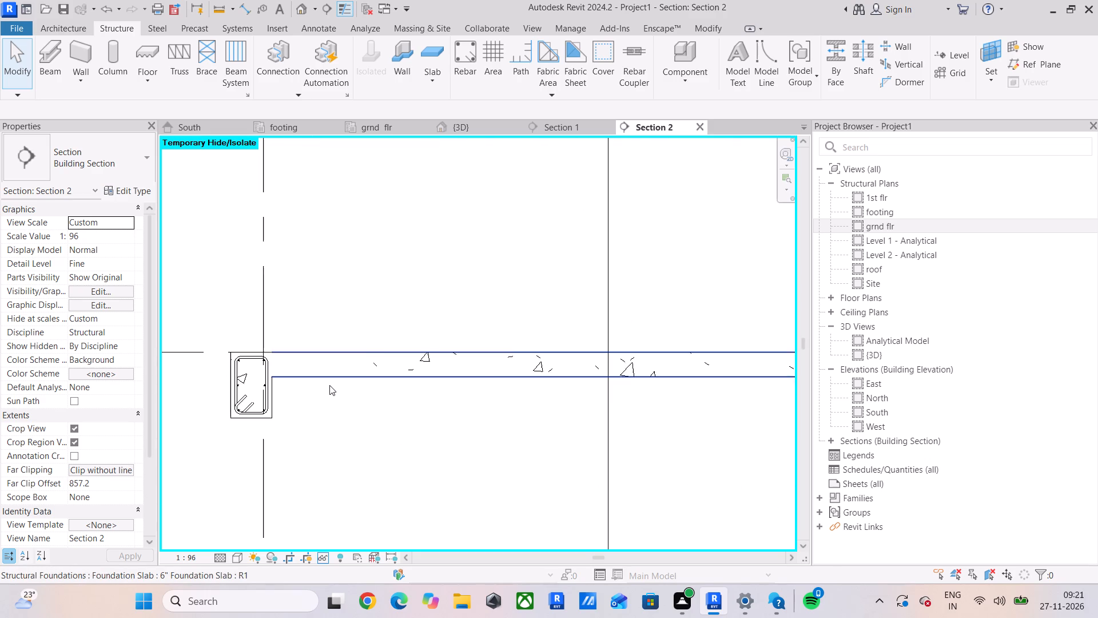
{"action": "scroll", "coordinate": [329, 385], "scroll_direction": "down", "scroll_amount": 5}
{"action": "middle_click_drag", "start_coordinate": [305, 372], "coordinate": [254, 374]}
{"action": "scroll", "coordinate": [279, 370], "scroll_direction": "up", "scroll_amount": 2}
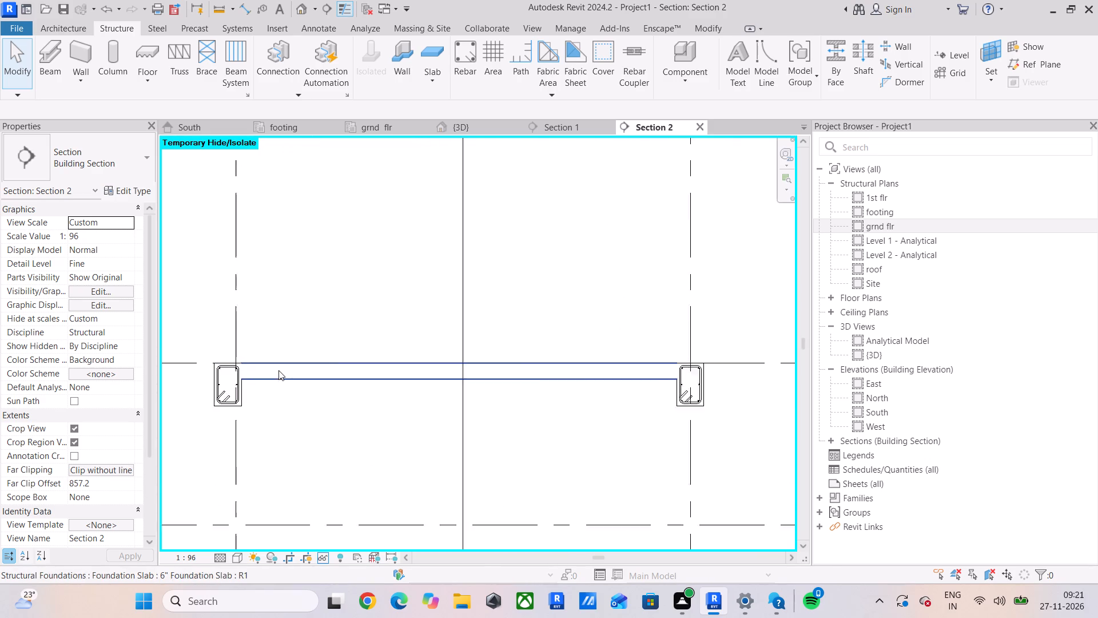
{"action": "scroll", "coordinate": [279, 370], "scroll_direction": "up", "scroll_amount": 3}
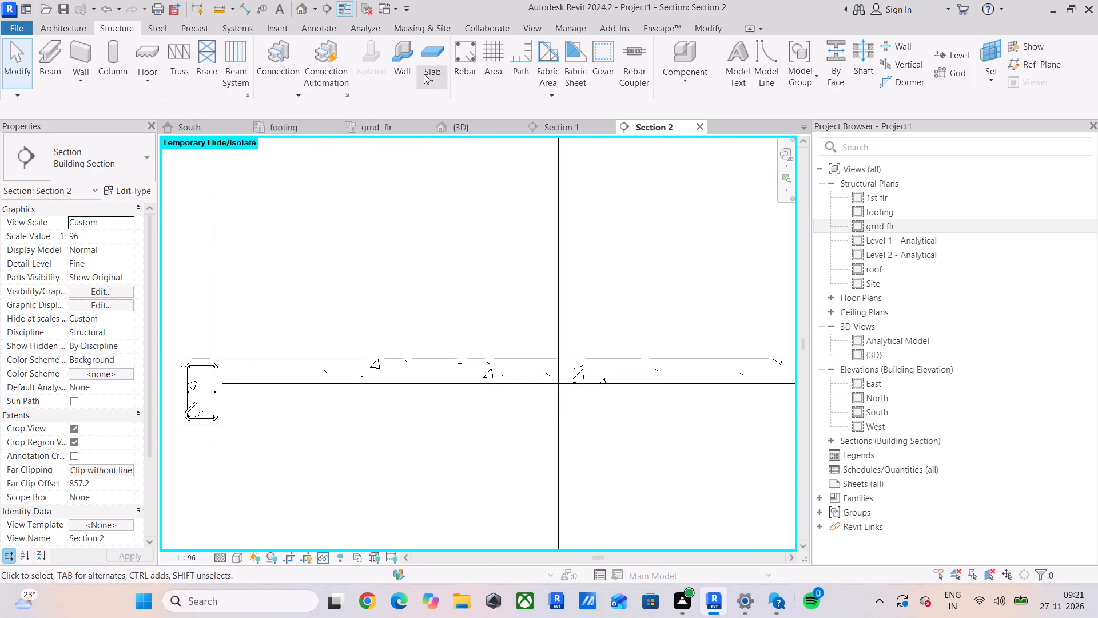
{"action": "left_click", "coordinate": [602, 58]}
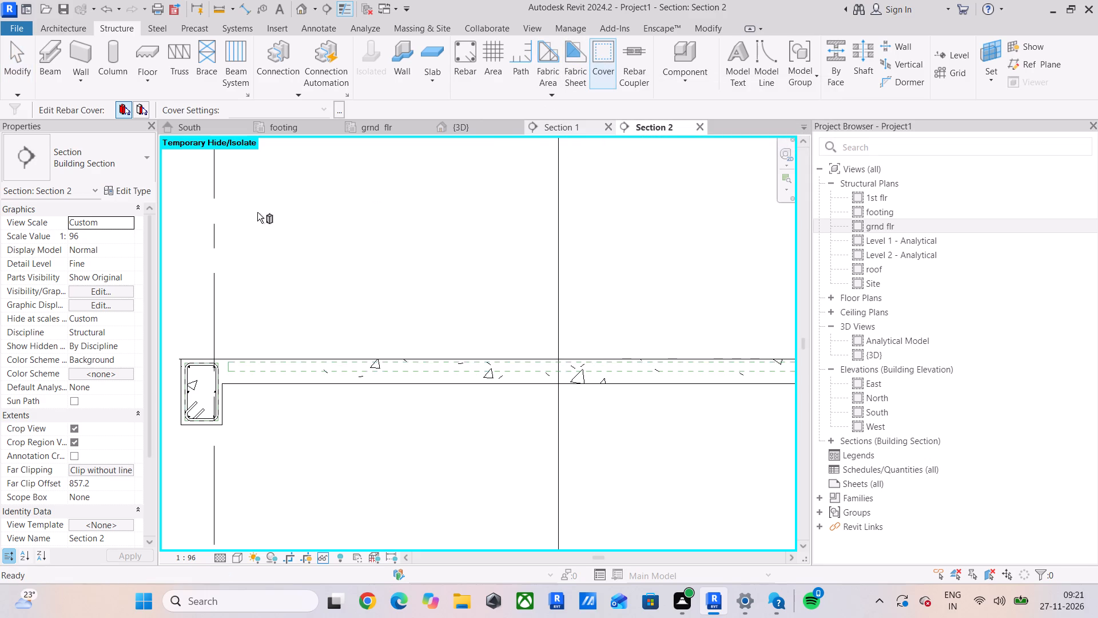
{"action": "left_click", "coordinate": [336, 111]}
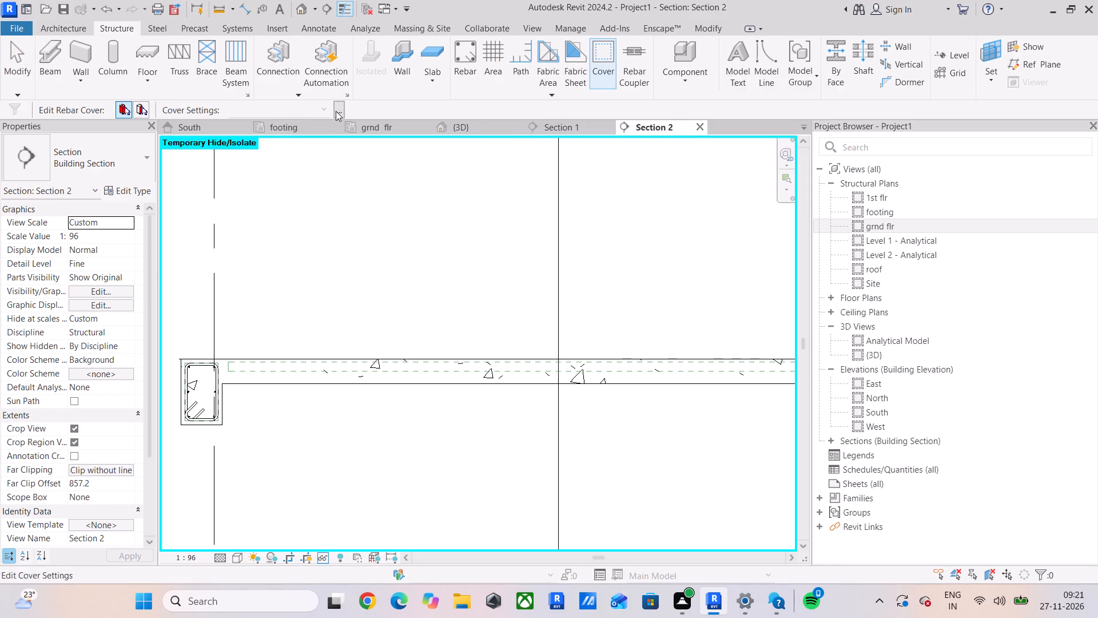
{"action": "left_click", "coordinate": [701, 263]}
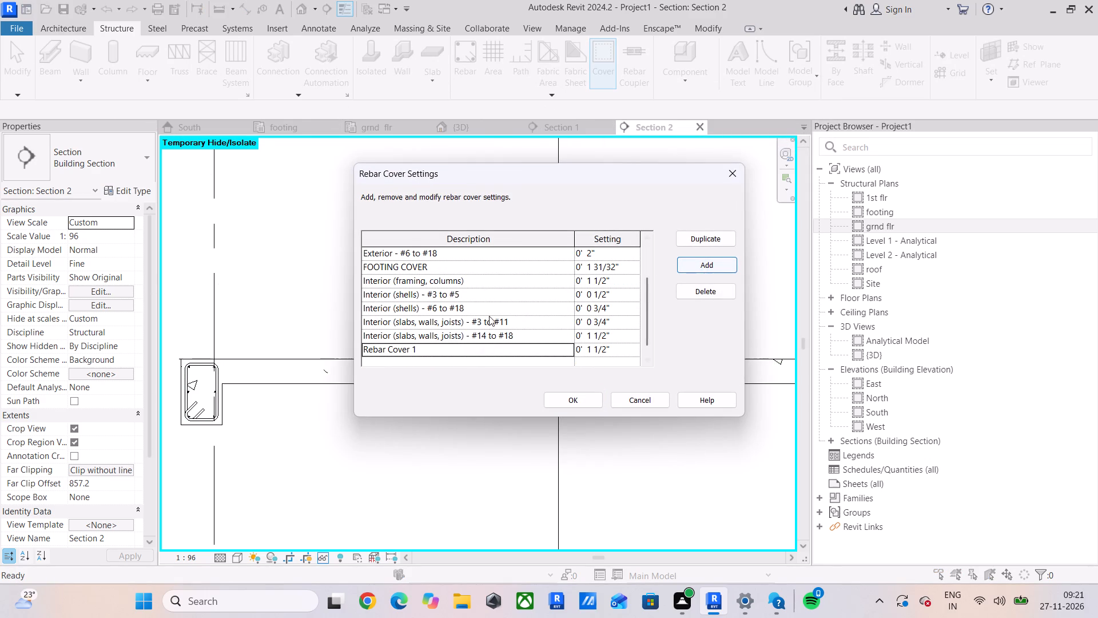
{"action": "left_click", "coordinate": [488, 349]}
{"action": "type", "text": "SLAB"}
{"action": "key", "text": "Return"}
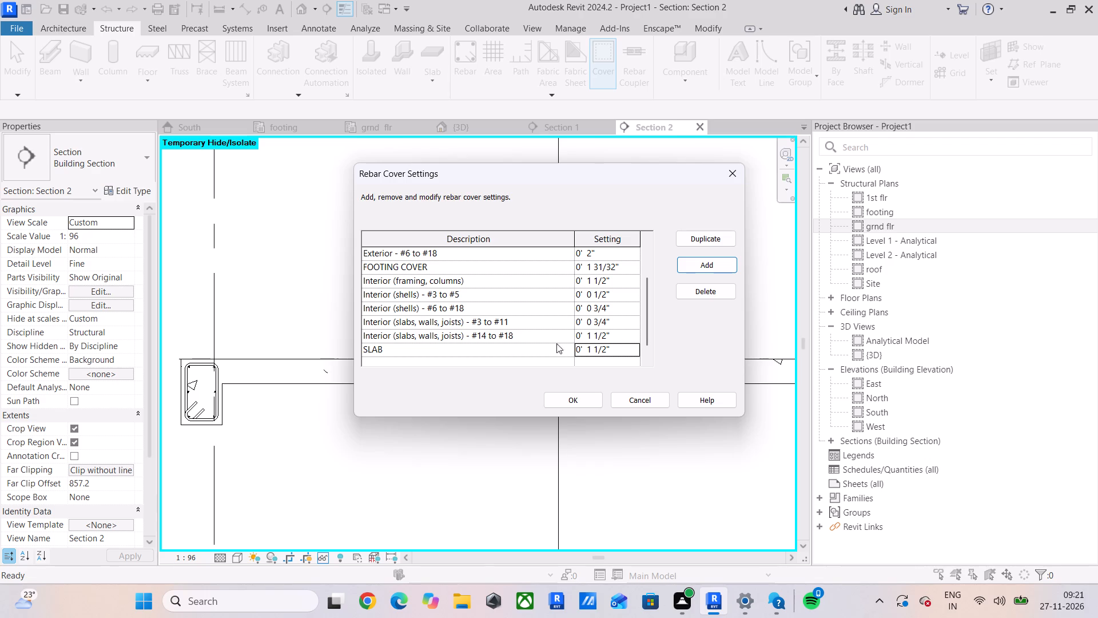
{"action": "left_click", "coordinate": [628, 350]}
{"action": "type", "text": "25MM"}
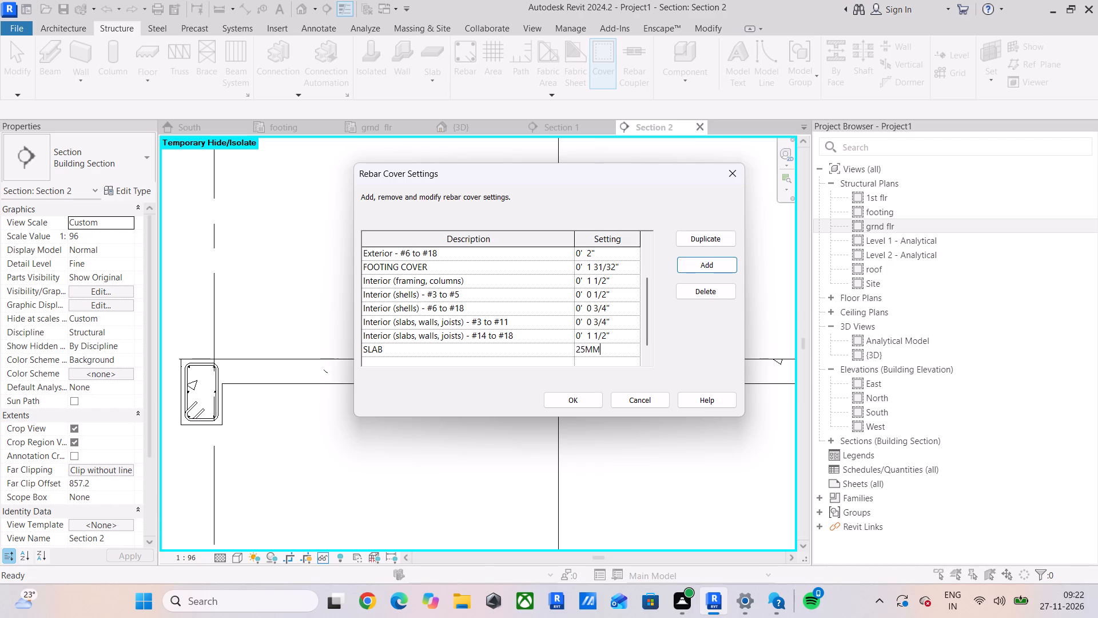
{"action": "key", "text": "Return"}
{"action": "left_click", "coordinate": [588, 399]}
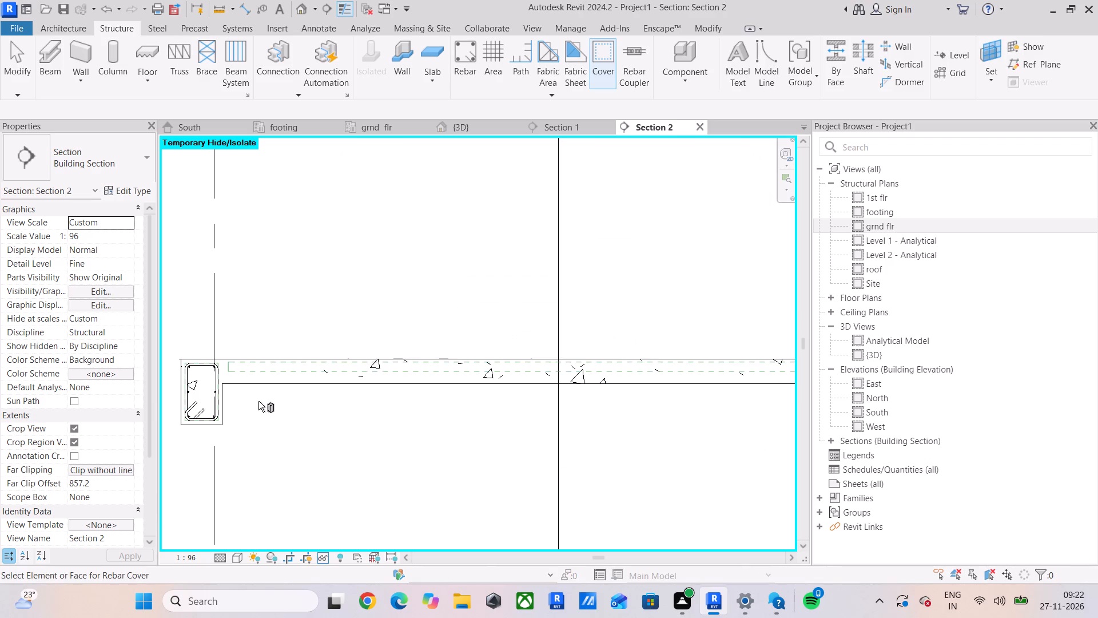
Apply the SLAB rebar cover to the 6" foundation slab cut in Section 2.
{"action": "left_click", "coordinate": [256, 382]}
{"action": "left_click", "coordinate": [315, 103]}
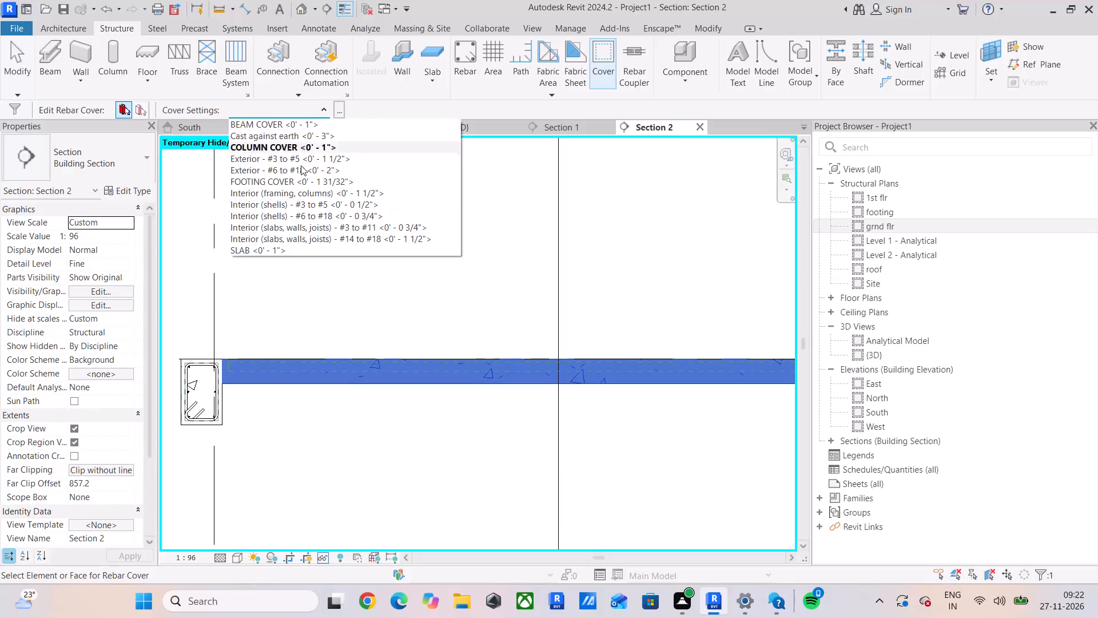
{"action": "left_click", "coordinate": [273, 248]}
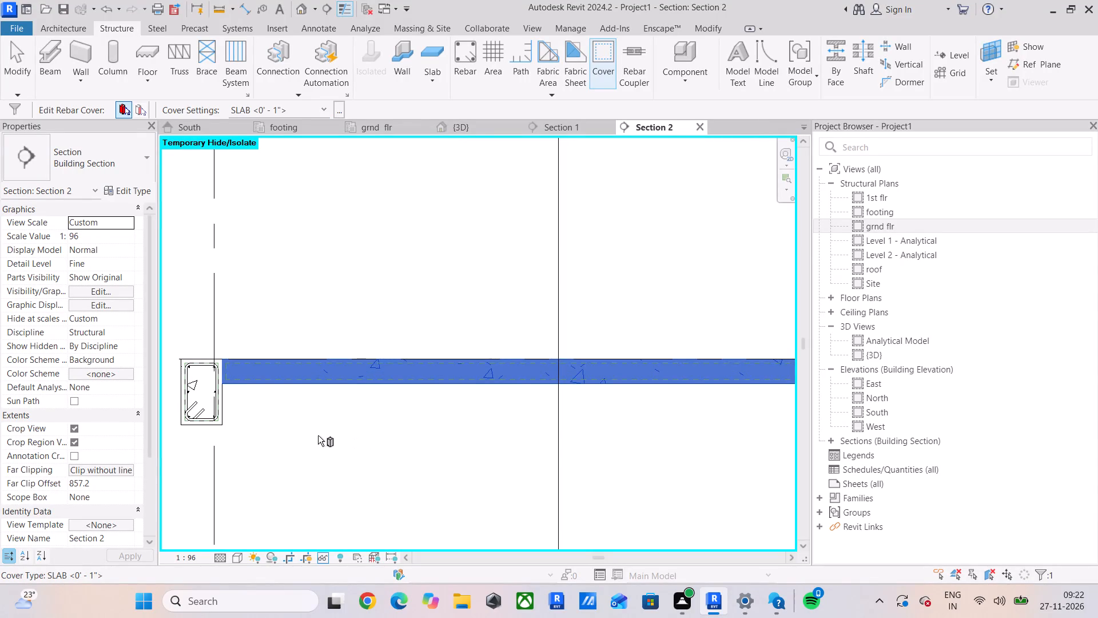
{"action": "scroll", "coordinate": [318, 435], "scroll_direction": "down", "scroll_amount": 4}
{"action": "middle_click_drag", "start_coordinate": [324, 433], "coordinate": [242, 443]}
{"action": "key", "text": "Escape"}
Place a straight #4 bar of shape 00, parallel to the work plane, along the top cover of the foundation slab in Section 2.
{"action": "scroll", "coordinate": [201, 415], "scroll_direction": "up", "scroll_amount": 1}
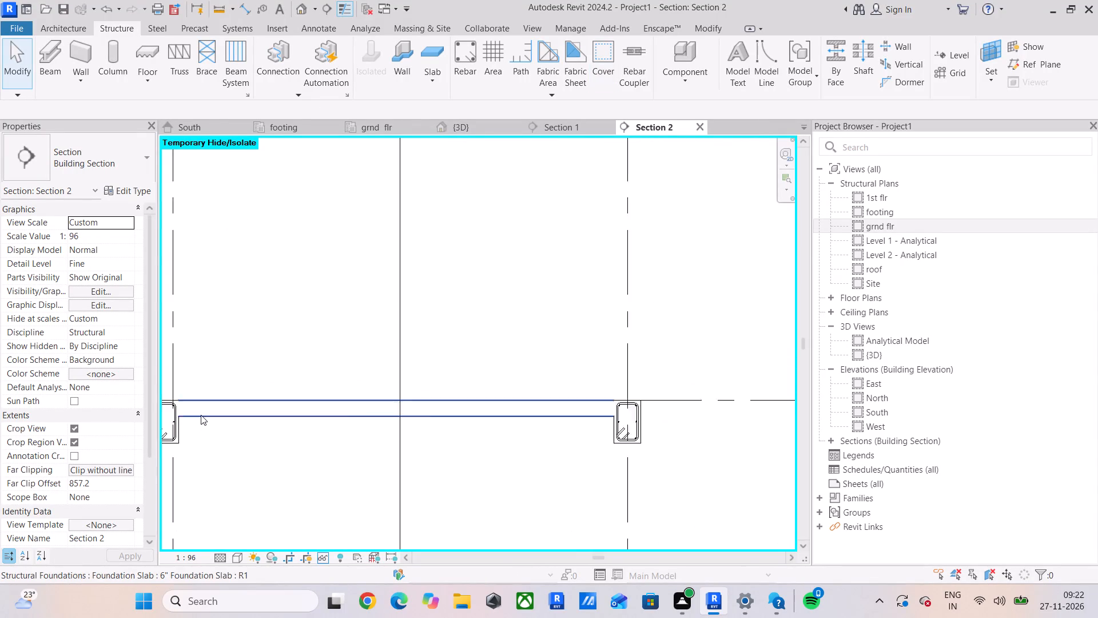
{"action": "scroll", "coordinate": [201, 415], "scroll_direction": "up", "scroll_amount": 2}
{"action": "left_click", "coordinate": [469, 43]}
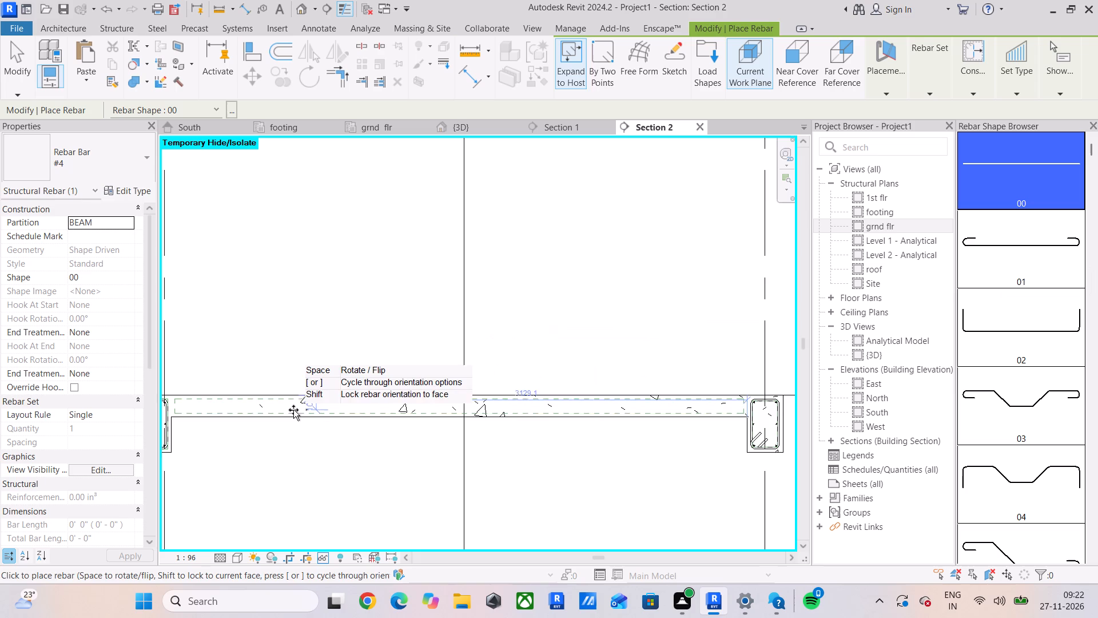
{"action": "middle_click_drag", "start_coordinate": [244, 405], "coordinate": [369, 405]}
{"action": "scroll", "coordinate": [290, 391], "scroll_direction": "up", "scroll_amount": 6}
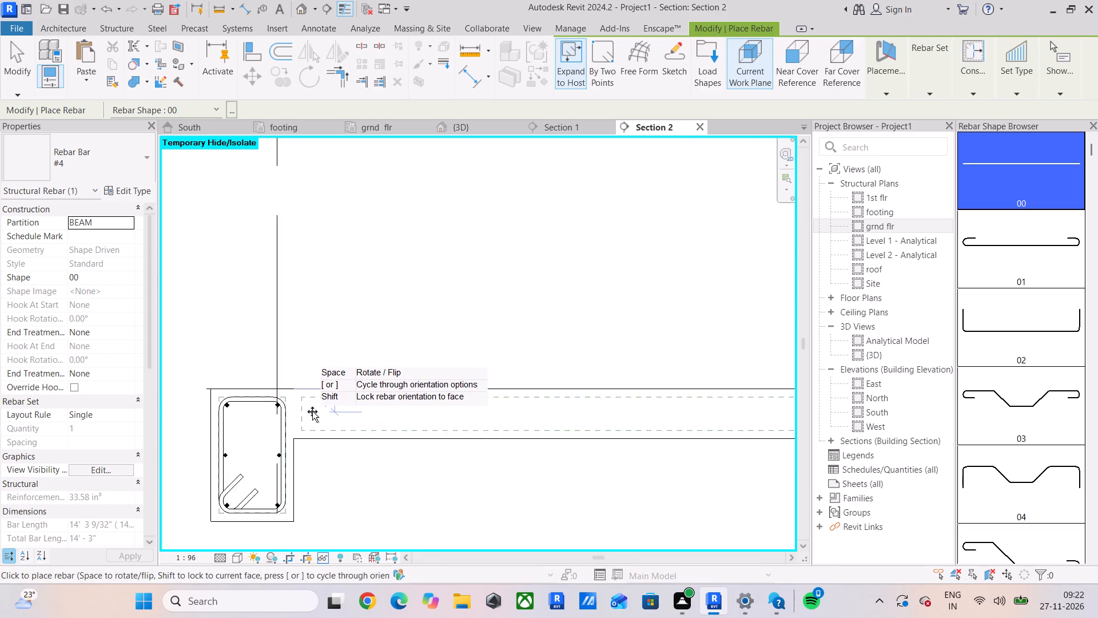
{"action": "scroll", "coordinate": [312, 411], "scroll_direction": "up", "scroll_amount": 8}
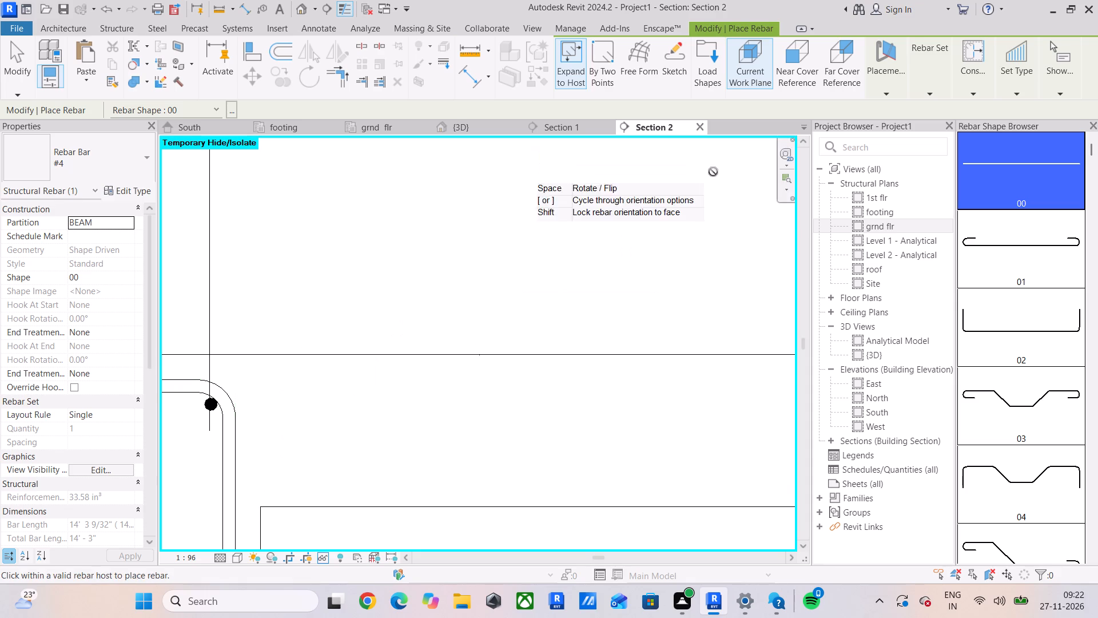
{"action": "left_click", "coordinate": [878, 82]}
{"action": "left_click", "coordinate": [882, 121]}
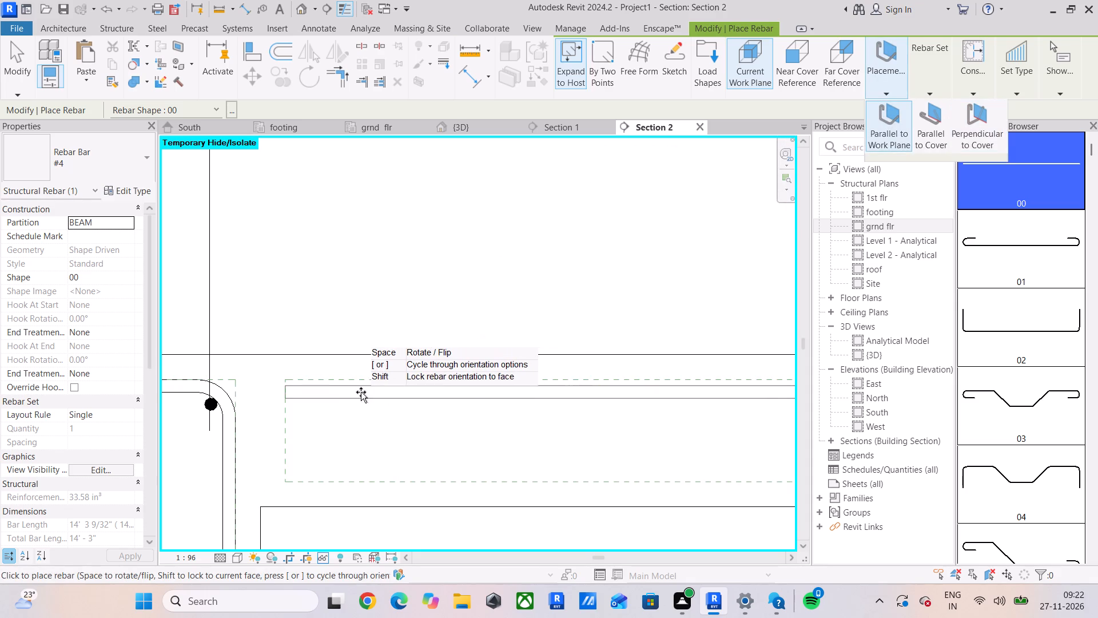
{"action": "scroll", "coordinate": [355, 390], "scroll_direction": "up", "scroll_amount": 3}
{"action": "middle_click_drag", "start_coordinate": [355, 390], "coordinate": [309, 369]}
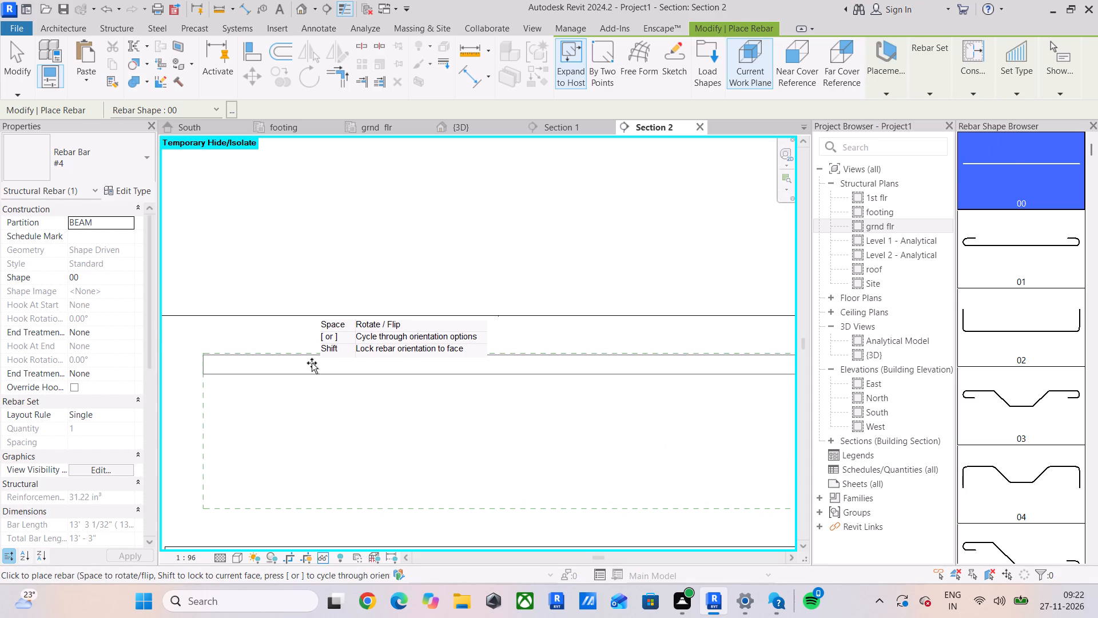
{"action": "left_click", "coordinate": [312, 365]}
{"action": "scroll", "coordinate": [464, 375], "scroll_direction": "down", "scroll_amount": 6}
{"action": "middle_click_drag", "start_coordinate": [486, 374], "coordinate": [265, 374]}
{"action": "key", "text": "Escape"}
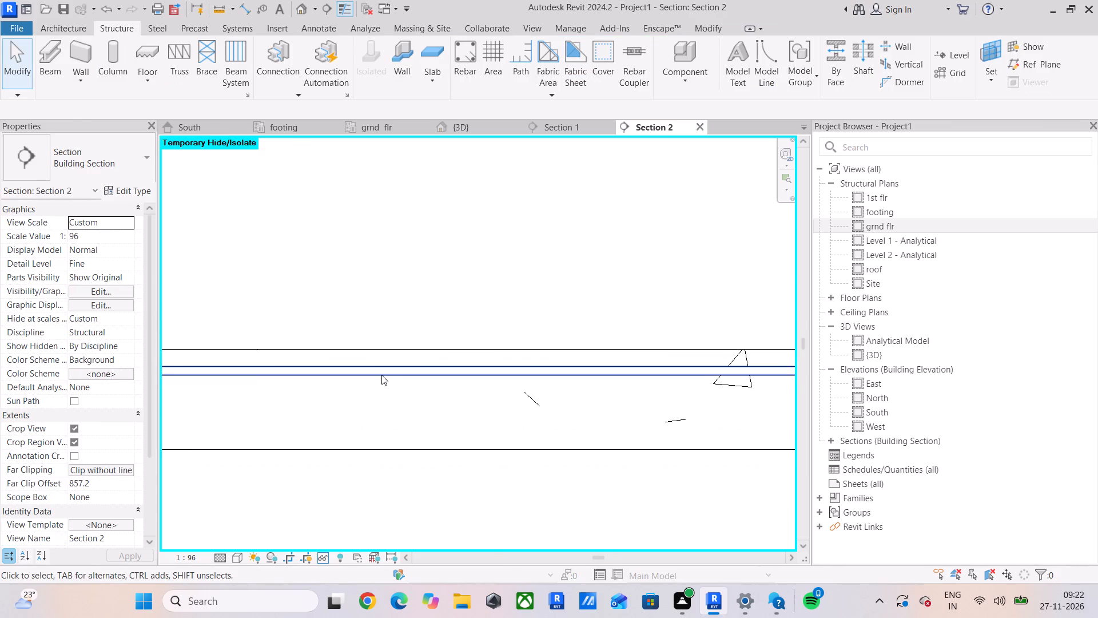
Edit the sketch of the straight #4 slab bar and draw a vertical line about 75 mm down from its midpoint.
{"action": "left_click", "coordinate": [381, 375]}
{"action": "scroll", "coordinate": [392, 403], "scroll_direction": "down", "scroll_amount": 5}
{"action": "middle_click_drag", "start_coordinate": [431, 410], "coordinate": [395, 417]}
{"action": "left_click", "coordinate": [575, 70]}
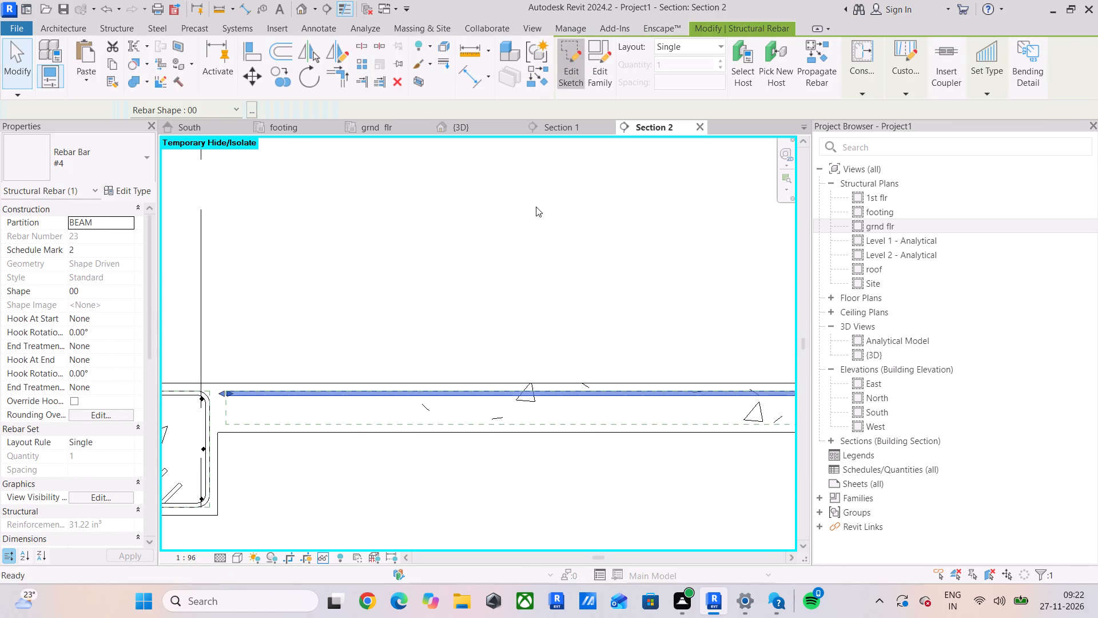
{"action": "middle_click_drag", "start_coordinate": [556, 399], "coordinate": [452, 385]}
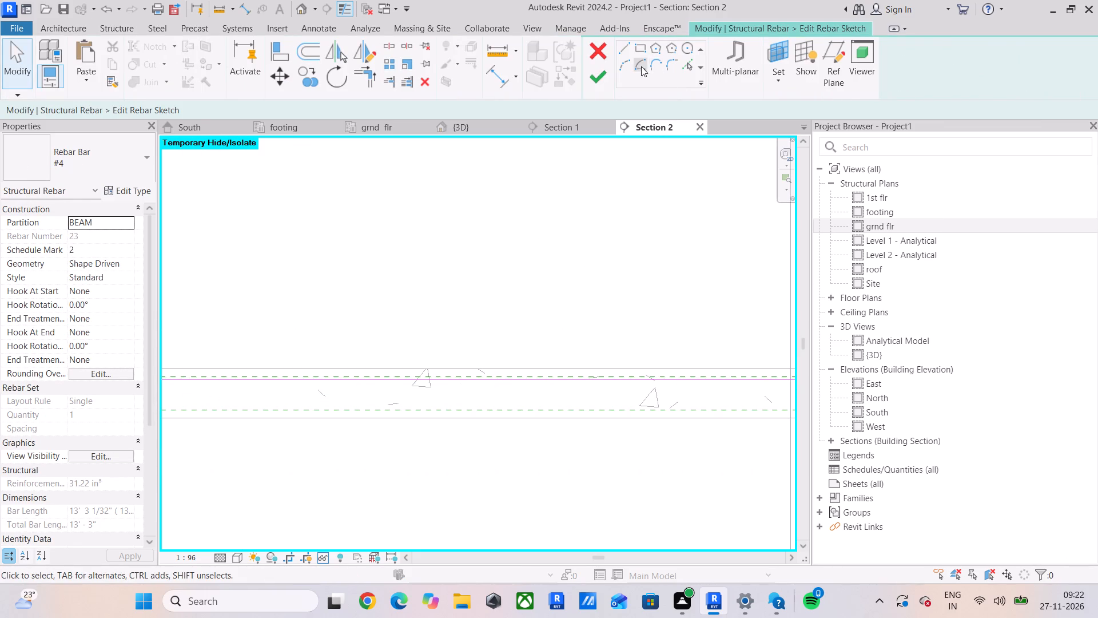
{"action": "left_click", "coordinate": [622, 50]}
{"action": "scroll", "coordinate": [579, 340], "scroll_direction": "down", "scroll_amount": 3}
{"action": "middle_click_drag", "start_coordinate": [568, 351], "coordinate": [430, 350]}
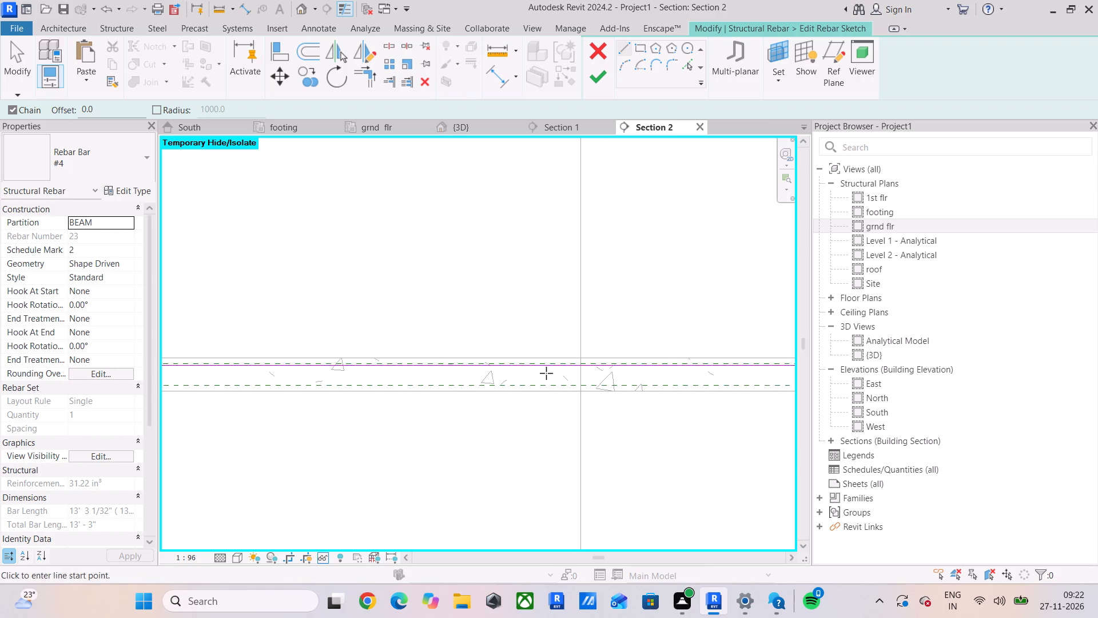
{"action": "scroll", "coordinate": [546, 373], "scroll_direction": "down", "scroll_amount": 3}
{"action": "middle_click_drag", "start_coordinate": [539, 374], "coordinate": [343, 382]}
{"action": "scroll", "coordinate": [358, 385], "scroll_direction": "up", "scroll_amount": 2}
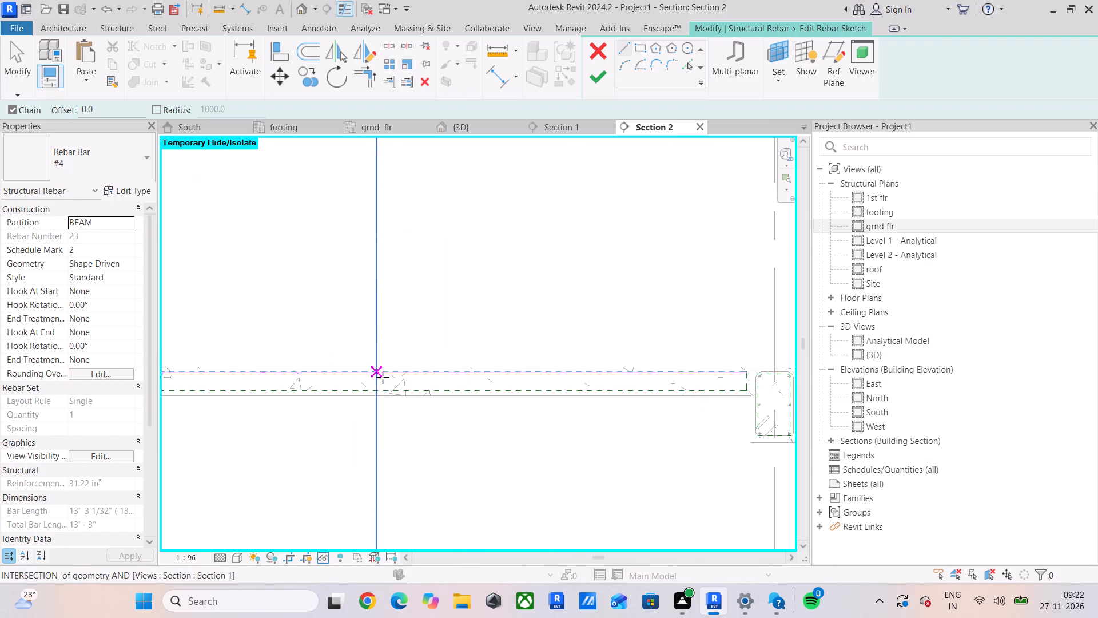
{"action": "scroll", "coordinate": [370, 375], "scroll_direction": "up", "scroll_amount": 4}
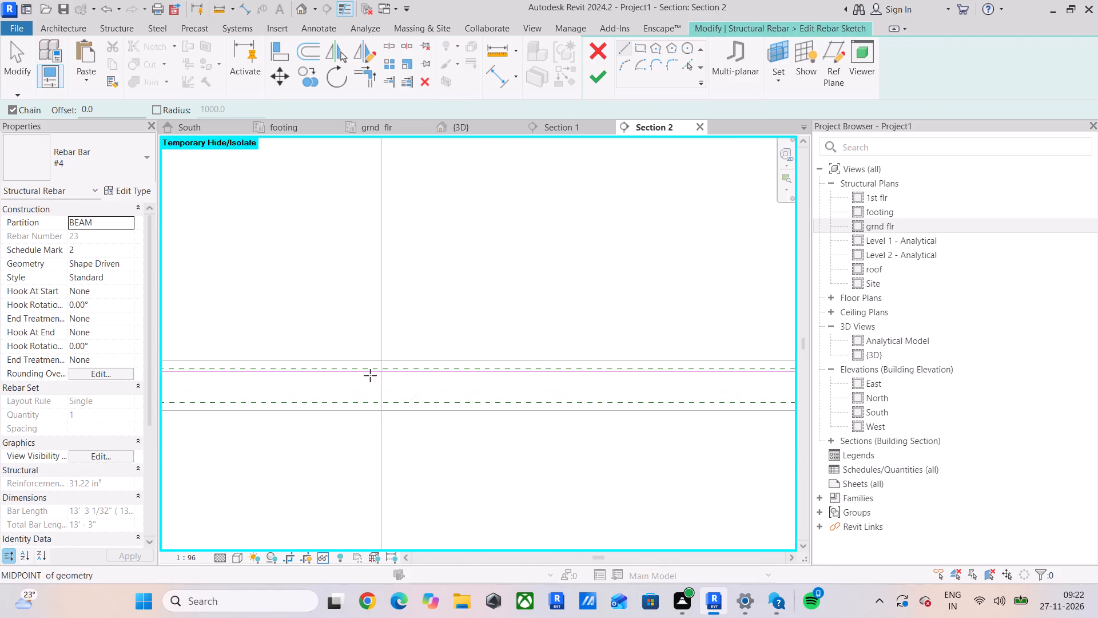
{"action": "scroll", "coordinate": [370, 375], "scroll_direction": "up", "scroll_amount": 8}
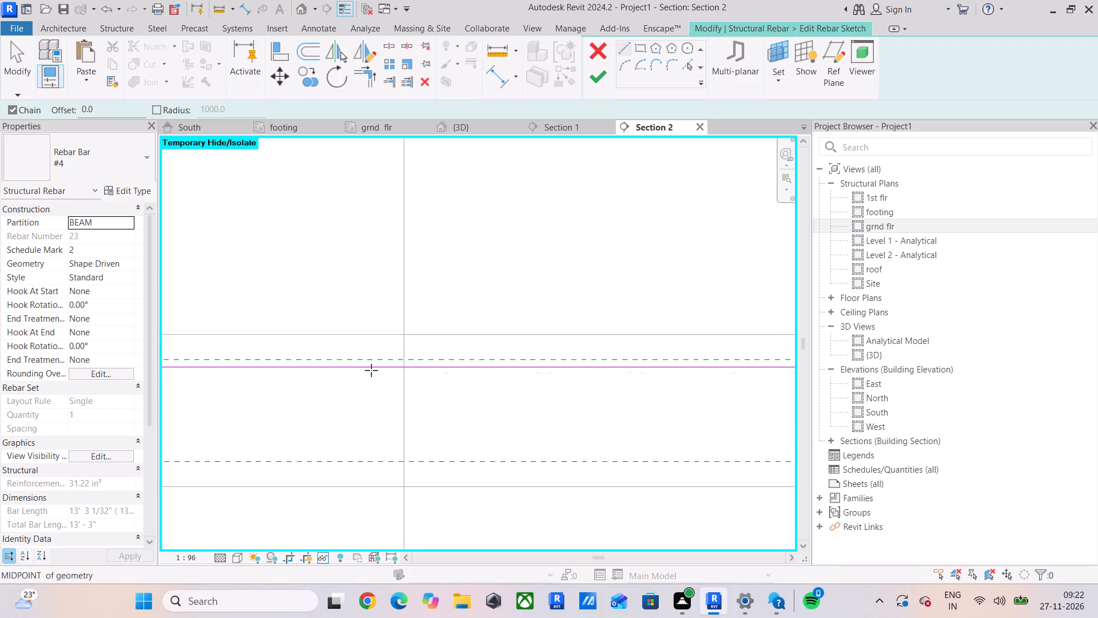
{"action": "scroll", "coordinate": [371, 370], "scroll_direction": "up", "scroll_amount": 4}
{"action": "left_click", "coordinate": [369, 366]}
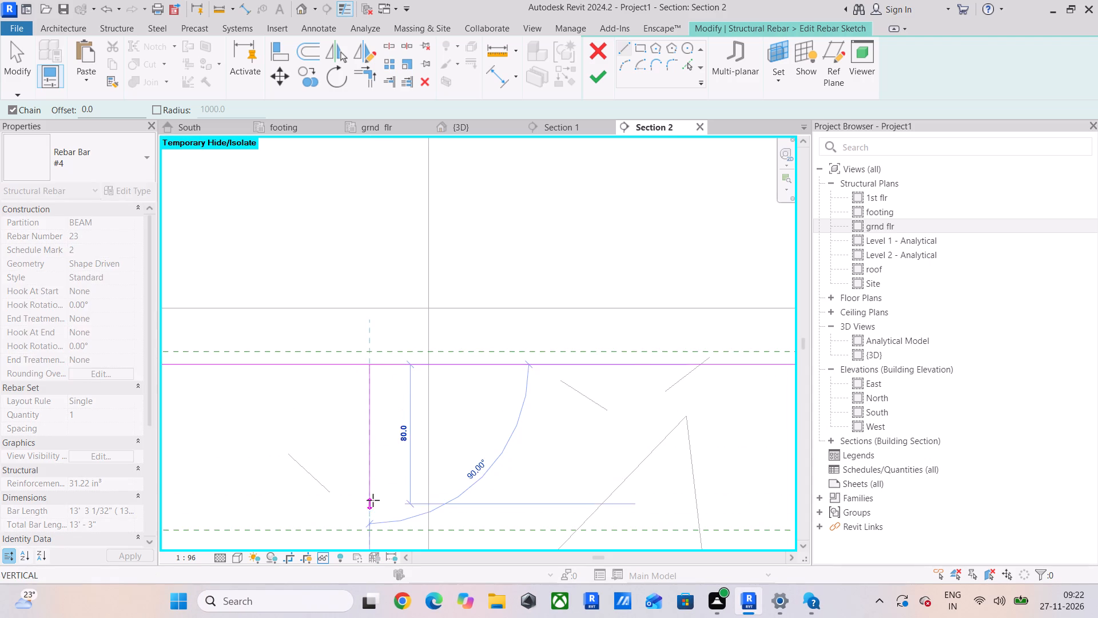
{"action": "scroll", "coordinate": [373, 500], "scroll_direction": "down", "scroll_amount": 2}
{"action": "middle_click_drag", "start_coordinate": [373, 499], "coordinate": [374, 419]}
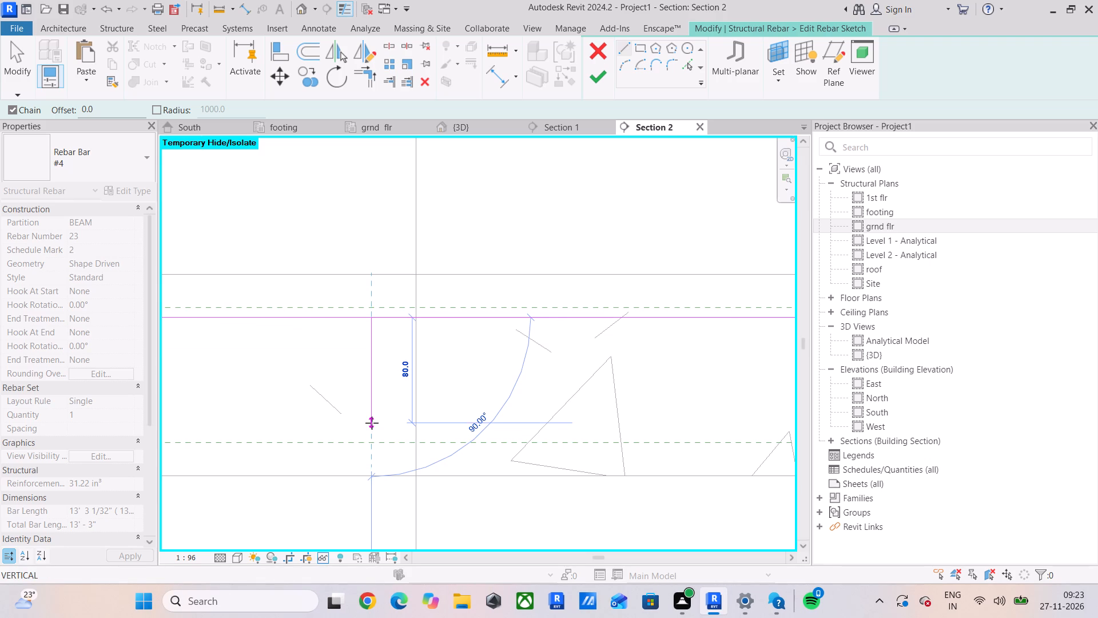
{"action": "left_click", "coordinate": [372, 419]}
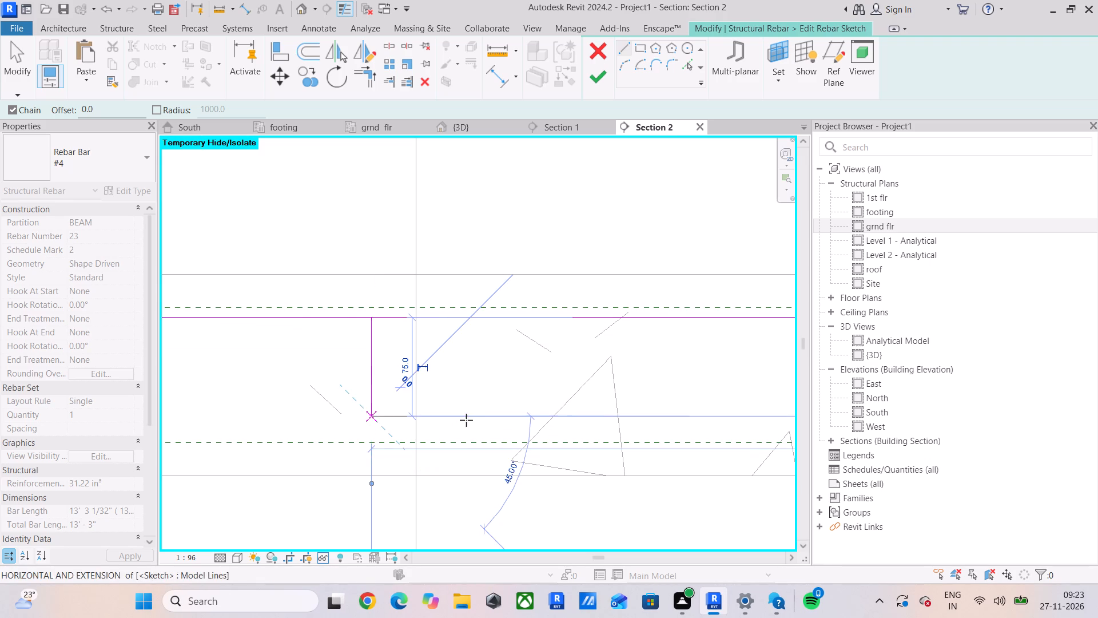
Draw a 3' horizontal line from the lower end of the midspan vertical line.
{"action": "scroll", "coordinate": [492, 418], "scroll_direction": "down", "scroll_amount": 4}
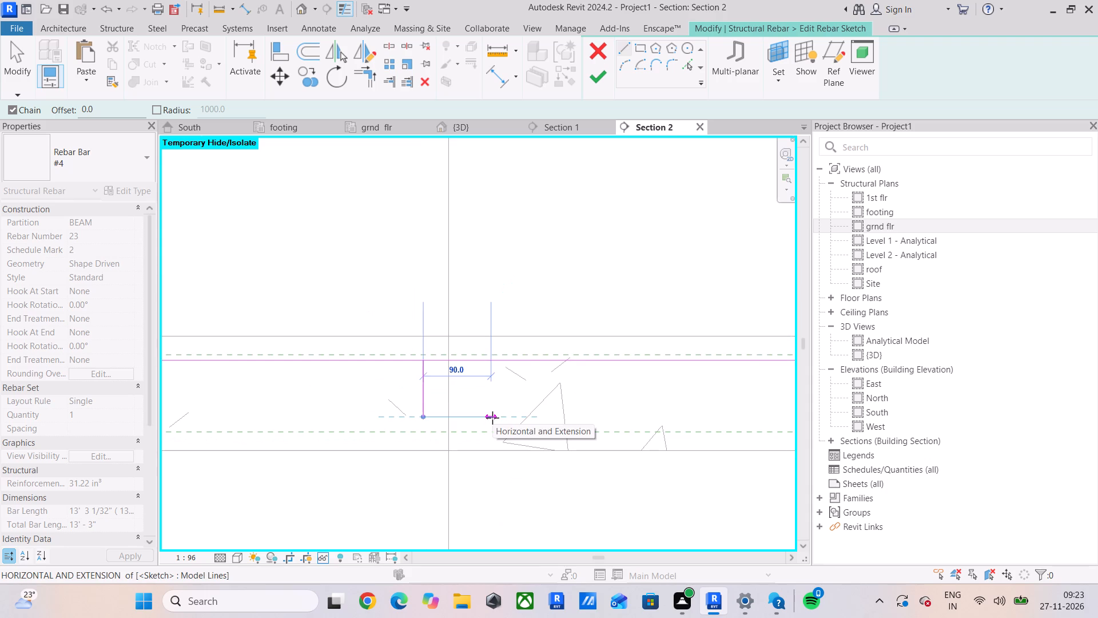
{"action": "type", "text": "3'"}
{"action": "key", "text": "BackSpace"}
{"action": "key", "text": "BackSpace"}
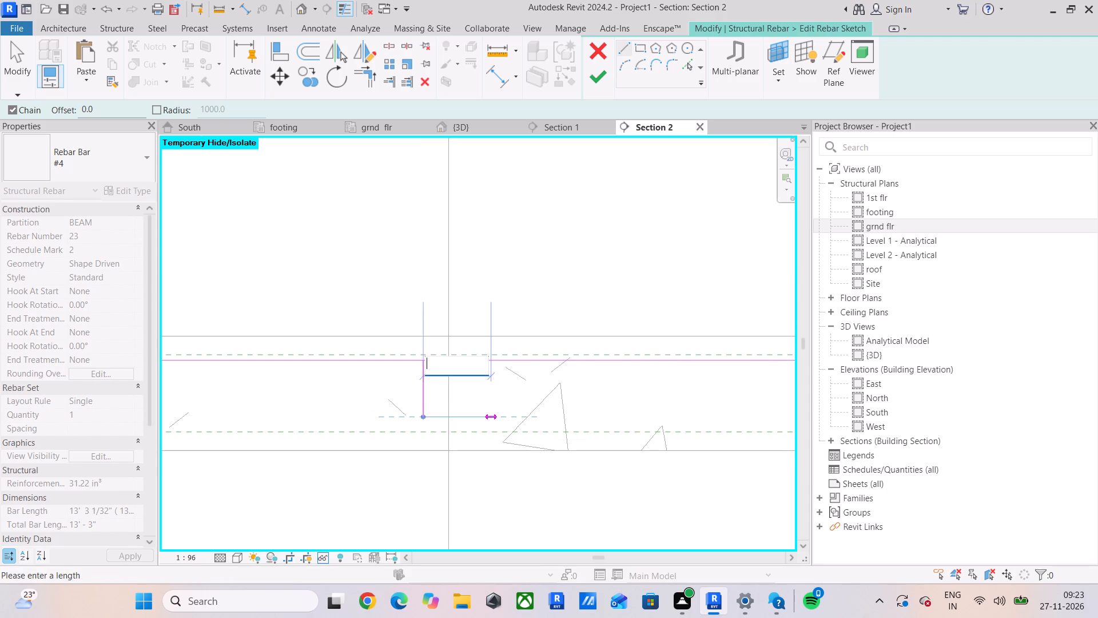
{"action": "type", "text": "3'"}
{"action": "key", "text": "Return"}
Draw a vertical line about 82 mm up from the end of the 3' line to the slab's top cover line.
{"action": "scroll", "coordinate": [492, 417], "scroll_direction": "down", "scroll_amount": 6}
{"action": "middle_click_drag", "start_coordinate": [492, 417], "coordinate": [324, 390]}
{"action": "scroll", "coordinate": [482, 358], "scroll_direction": "down", "scroll_amount": 4}
{"action": "middle_click_drag", "start_coordinate": [535, 349], "coordinate": [504, 349]}
{"action": "scroll", "coordinate": [561, 363], "scroll_direction": "up", "scroll_amount": 5}
{"action": "scroll", "coordinate": [476, 362], "scroll_direction": "up", "scroll_amount": 4}
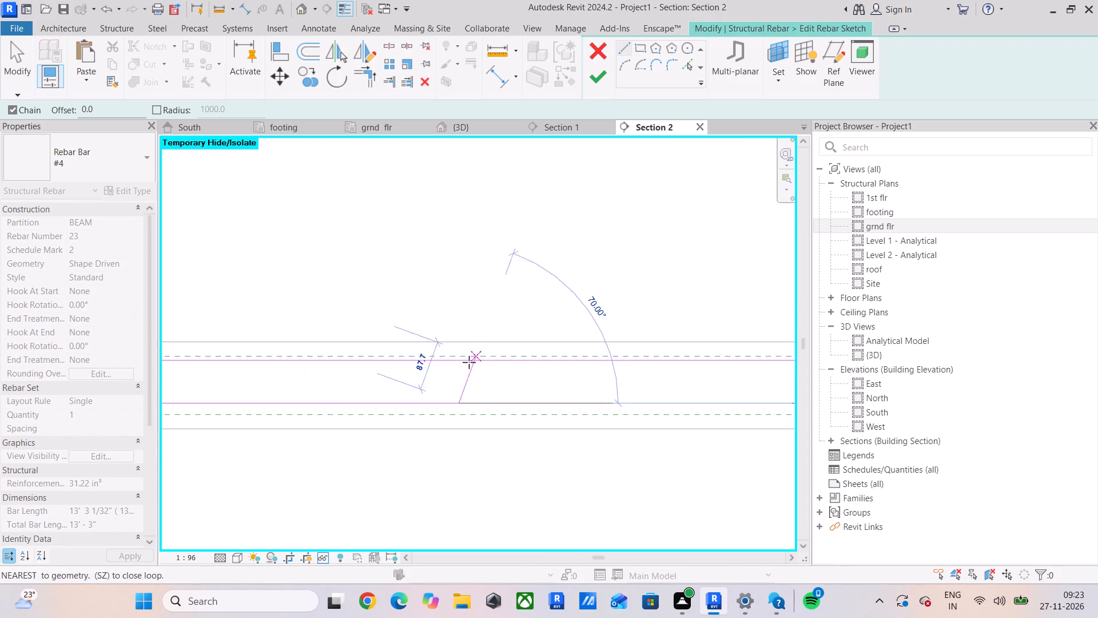
{"action": "scroll", "coordinate": [458, 362], "scroll_direction": "up", "scroll_amount": 9}
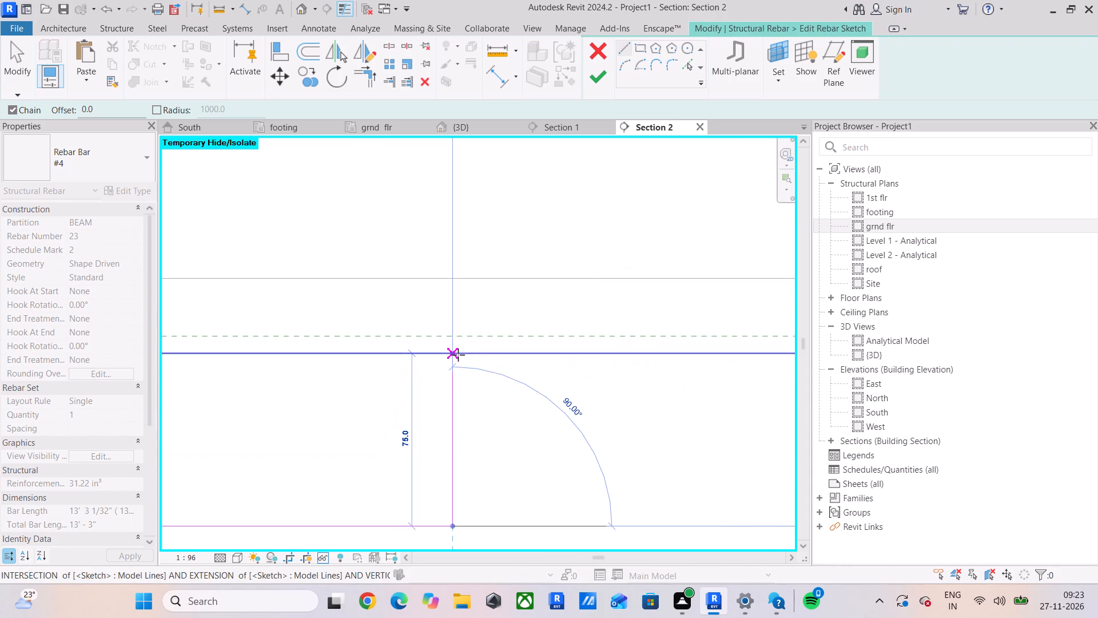
{"action": "left_click", "coordinate": [456, 333]}
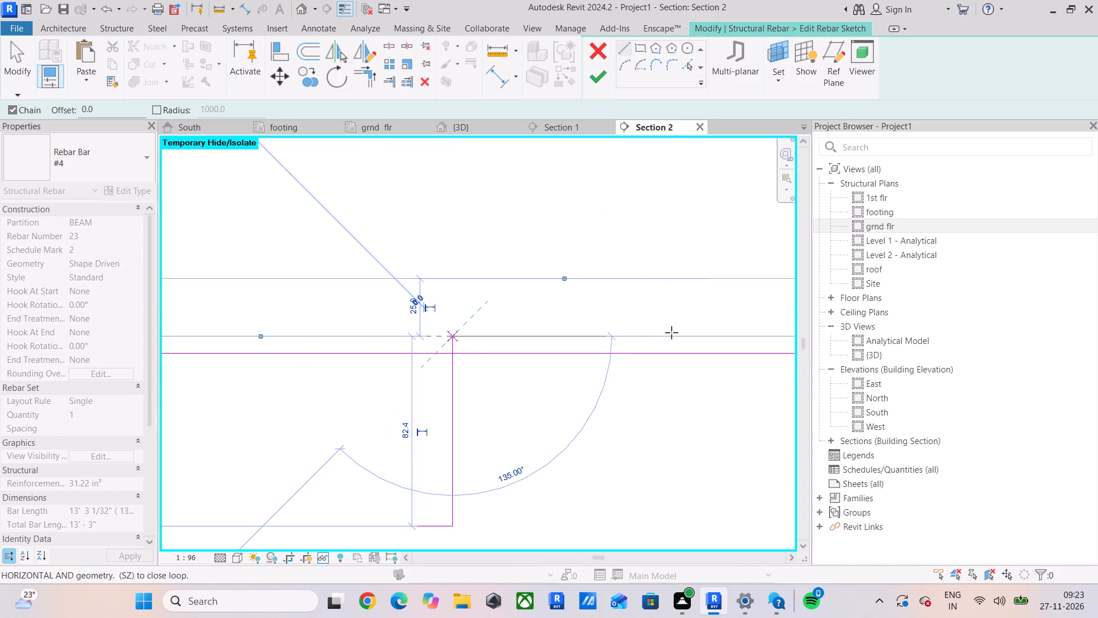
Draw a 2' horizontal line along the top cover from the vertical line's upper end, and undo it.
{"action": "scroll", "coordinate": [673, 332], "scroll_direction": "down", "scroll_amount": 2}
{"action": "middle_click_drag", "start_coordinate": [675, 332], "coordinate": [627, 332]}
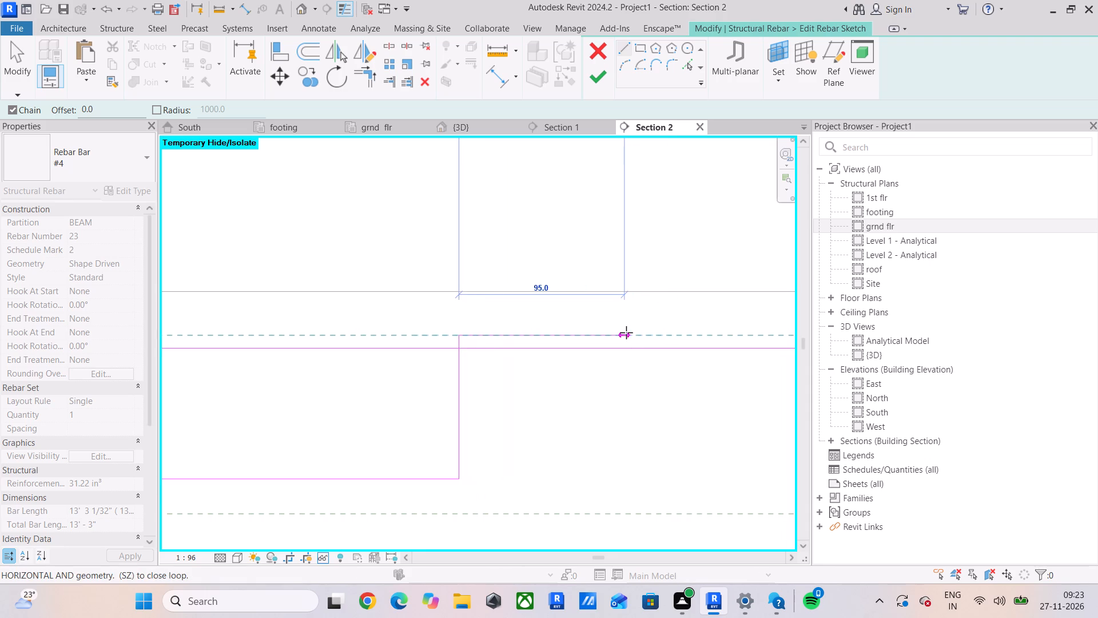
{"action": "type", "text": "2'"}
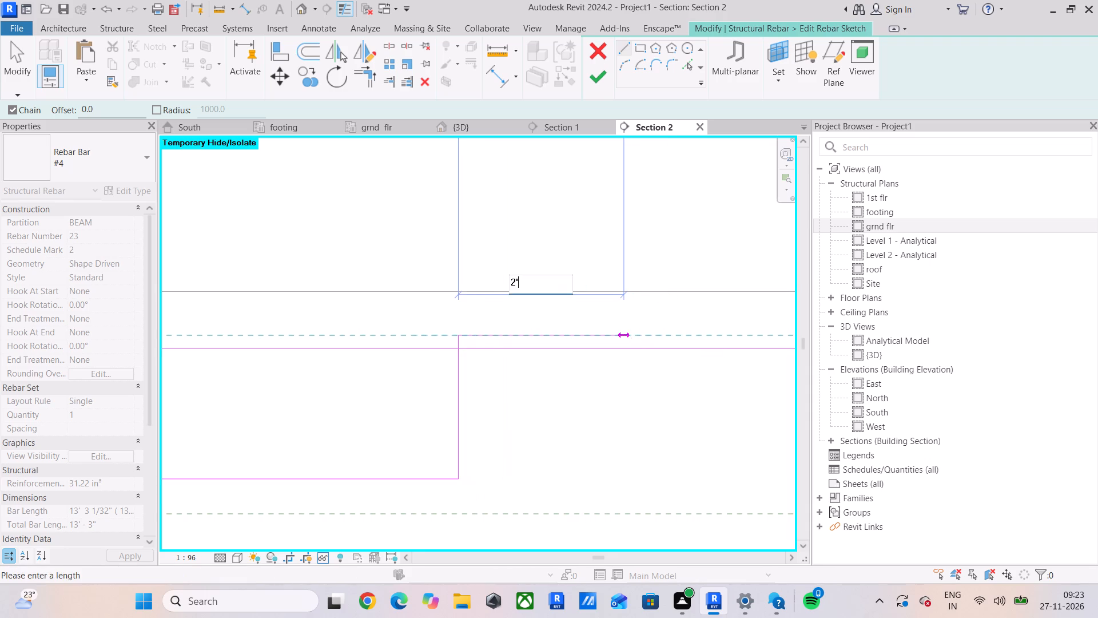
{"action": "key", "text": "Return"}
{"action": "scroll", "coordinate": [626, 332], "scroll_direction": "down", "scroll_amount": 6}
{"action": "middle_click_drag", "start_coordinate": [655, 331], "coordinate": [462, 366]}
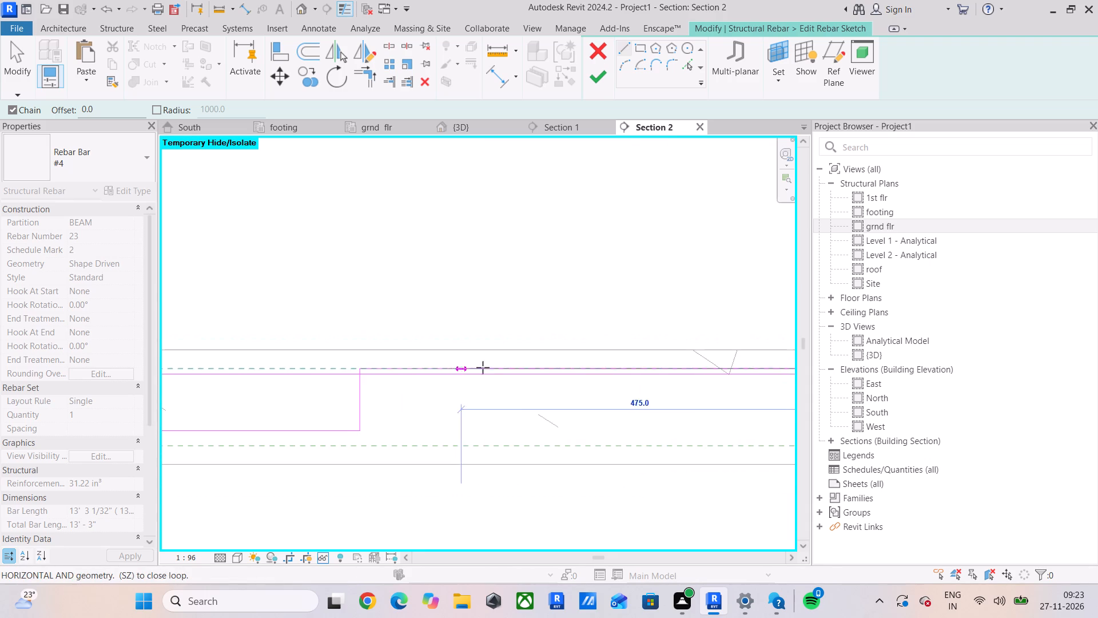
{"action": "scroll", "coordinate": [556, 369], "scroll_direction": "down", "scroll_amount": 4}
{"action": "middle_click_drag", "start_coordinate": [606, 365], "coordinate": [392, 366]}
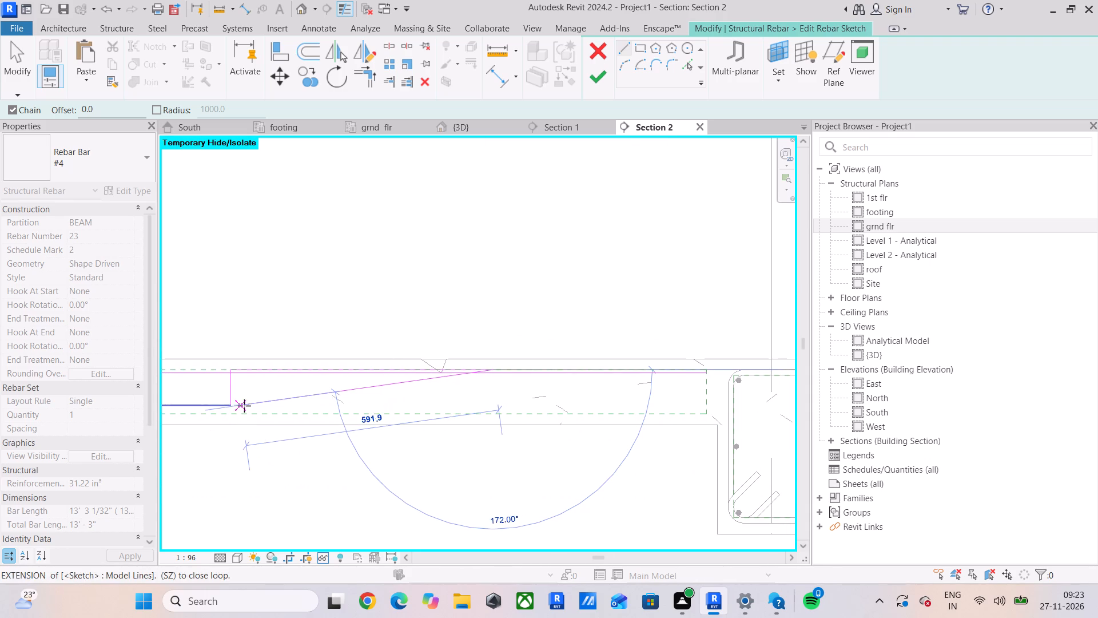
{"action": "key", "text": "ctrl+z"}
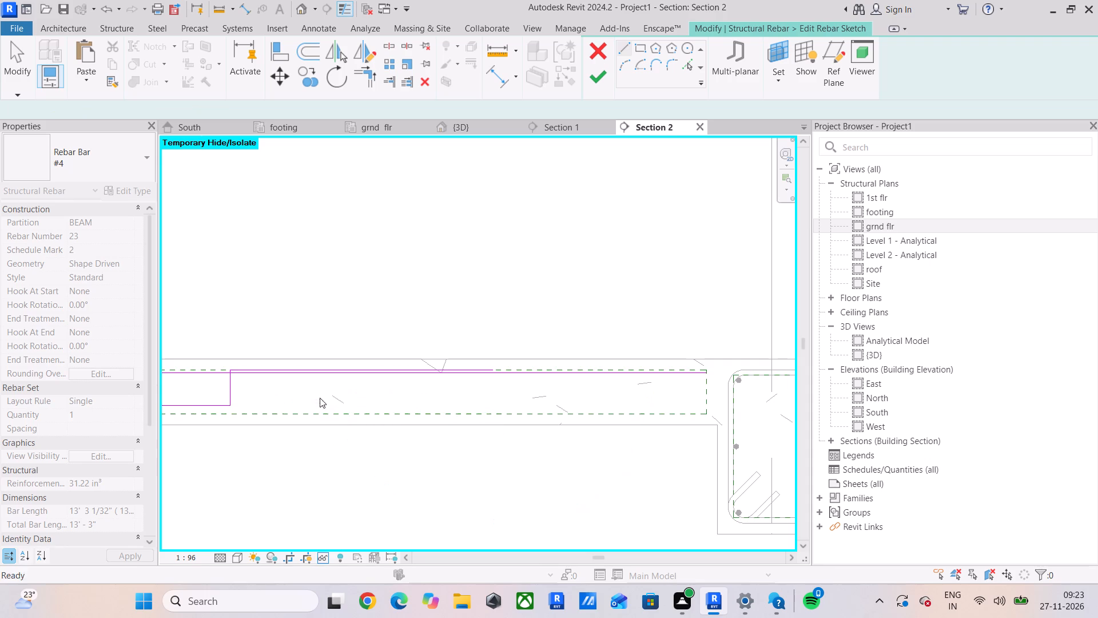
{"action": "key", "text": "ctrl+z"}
Draw a 1' horizontal line along the top cover and a diagonal from its end down to the end of the 3' line.
{"action": "left_click", "coordinate": [455, 336]}
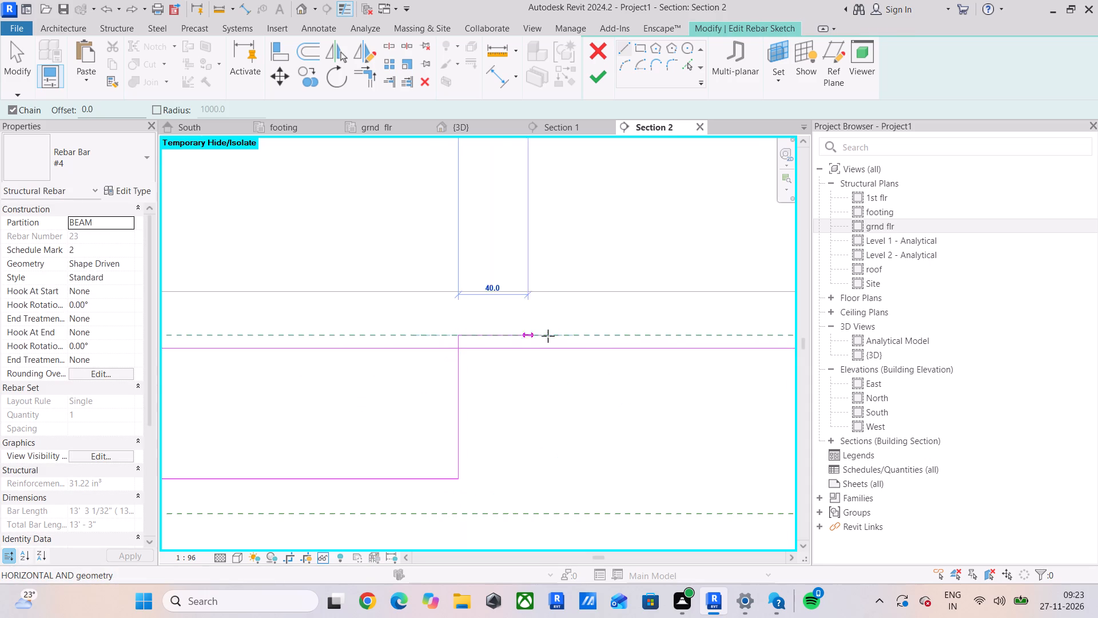
{"action": "type", "text": "1'"}
{"action": "key", "text": "Return"}
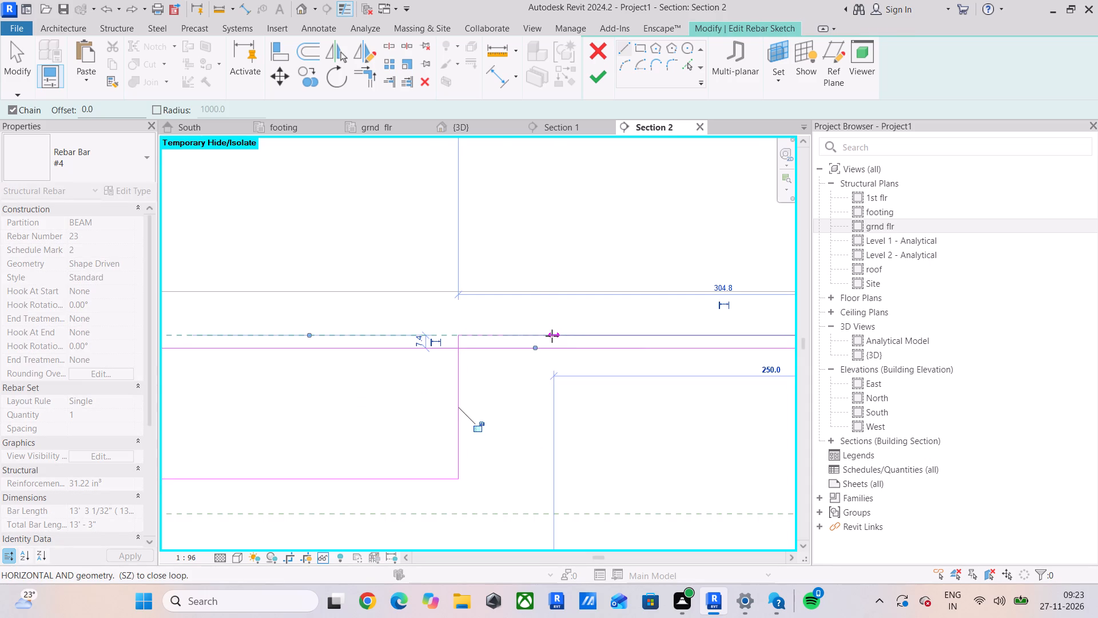
{"action": "left_click", "coordinate": [456, 481]}
{"action": "scroll", "coordinate": [548, 451], "scroll_direction": "down", "scroll_amount": 5}
{"action": "middle_click_drag", "start_coordinate": [548, 451], "coordinate": [417, 452]}
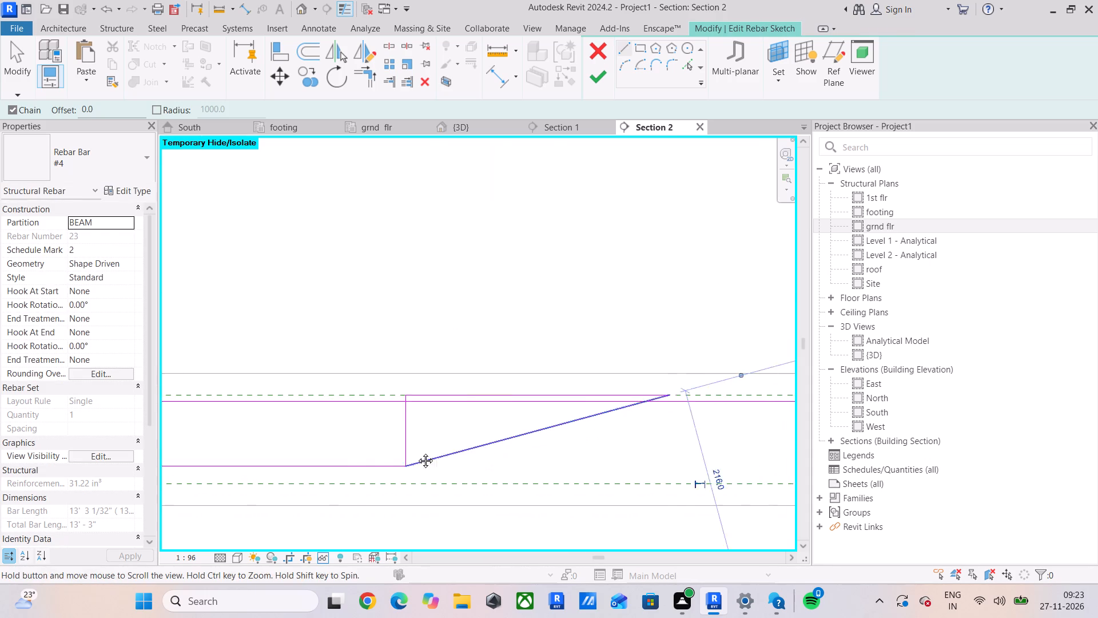
{"action": "middle_click_drag", "start_coordinate": [417, 452], "coordinate": [400, 452]}
{"action": "key", "text": "Escape"}
{"action": "key", "text": "Escape"}
Delete the vertical helper line and the 1' horizontal helper line beside the diagonal.
{"action": "left_click", "coordinate": [352, 422]}
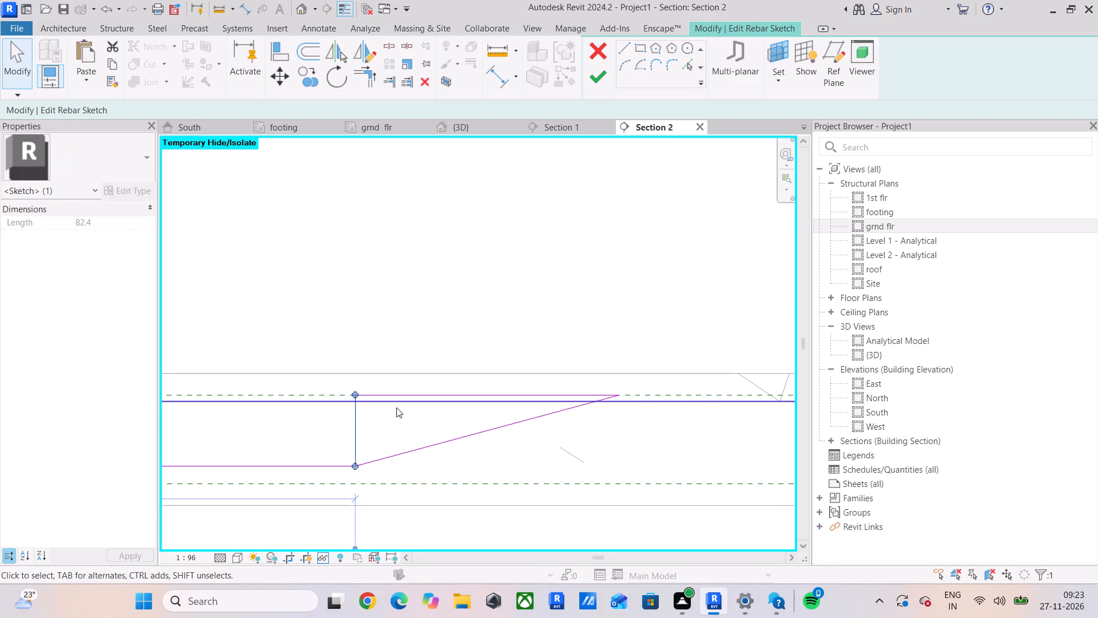
{"action": "left_click", "coordinate": [397, 398], "text": "ctrl"}
{"action": "key", "text": "Delete"}
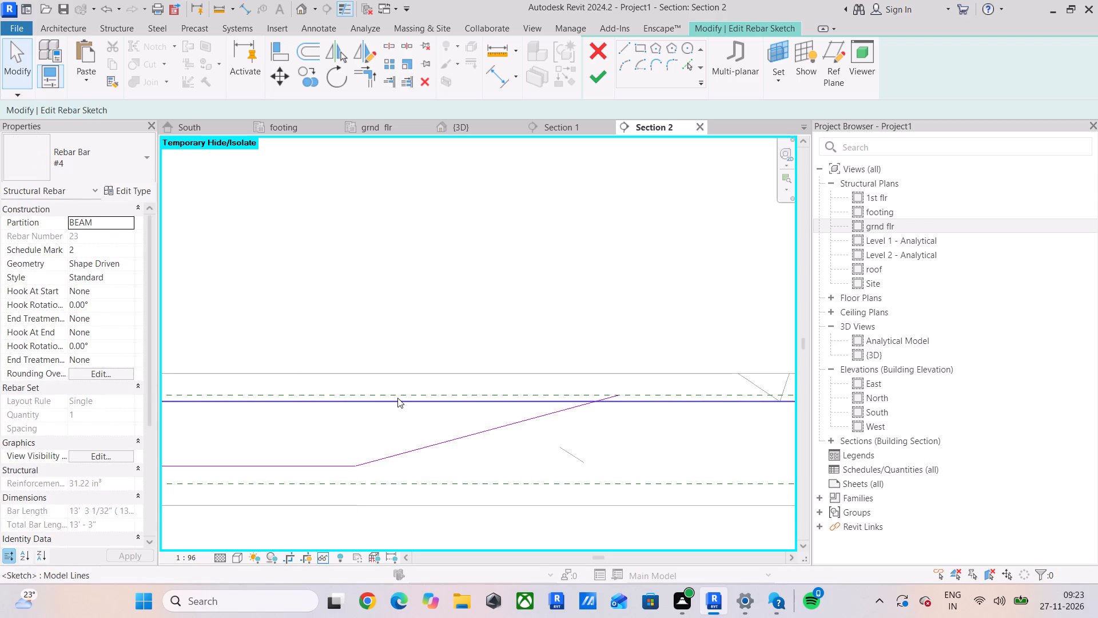
Split the bar's straight top line between midspan and the diagonal.
{"action": "scroll", "coordinate": [397, 398], "scroll_direction": "down", "scroll_amount": 5}
{"action": "left_click", "coordinate": [385, 53]}
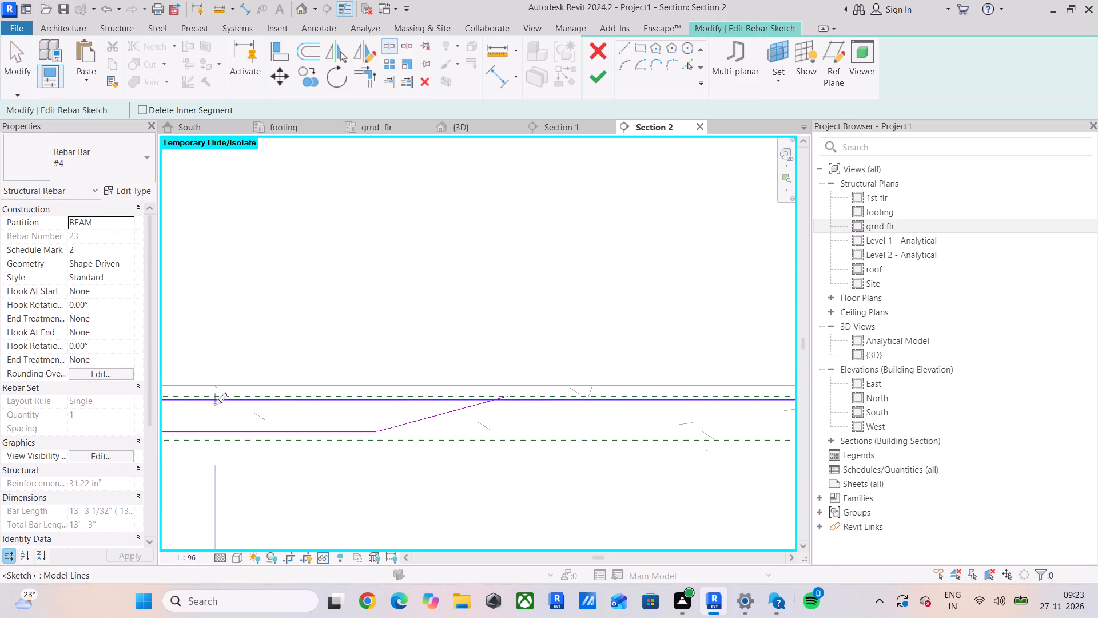
{"action": "left_click", "coordinate": [214, 403]}
{"action": "middle_click_drag", "start_coordinate": [341, 437], "coordinate": [563, 429]}
{"action": "key", "text": "Escape"}
{"action": "key", "text": "Escape"}
Mirror the diagonal line about an axis drawn along the vertical line at midspan.
{"action": "left_click", "coordinate": [644, 410]}
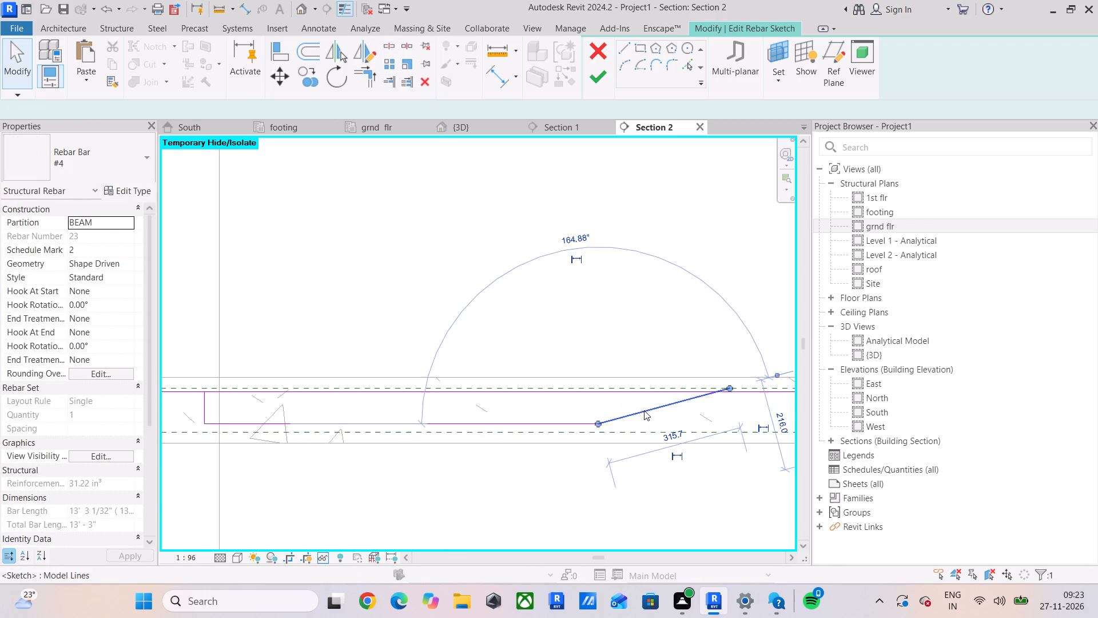
{"action": "left_click", "coordinate": [350, 77]}
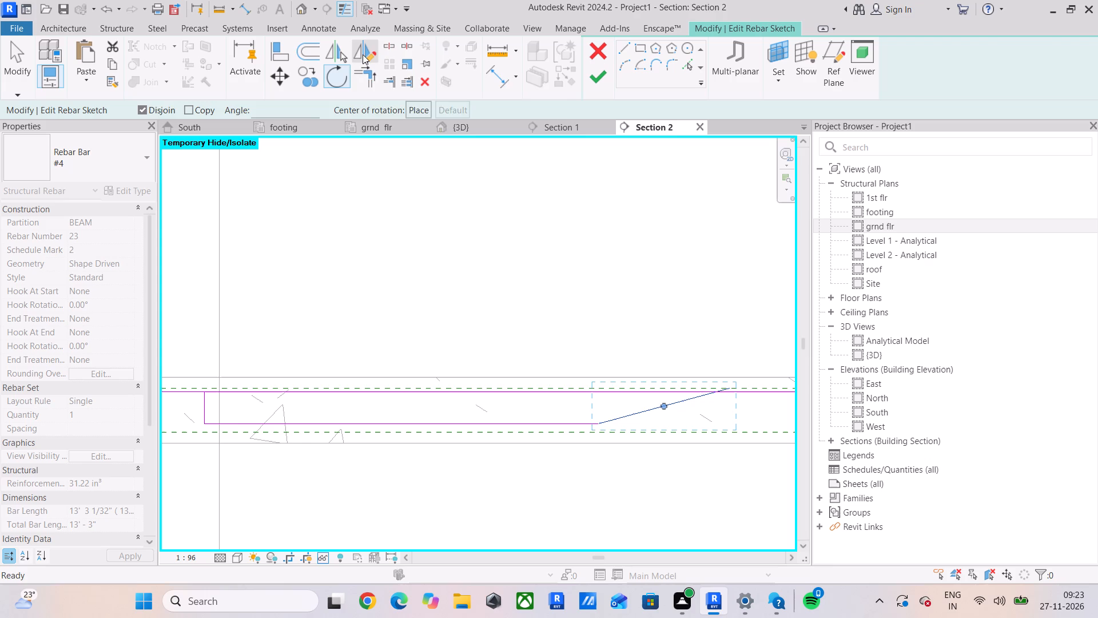
{"action": "left_click", "coordinate": [363, 54]}
{"action": "middle_click_drag", "start_coordinate": [281, 354], "coordinate": [425, 308]}
{"action": "left_click_drag", "start_coordinate": [347, 374], "coordinate": [347, 384]}
{"action": "left_click", "coordinate": [343, 483]}
{"action": "middle_click_drag", "start_coordinate": [351, 449], "coordinate": [405, 520]}
{"action": "key", "text": "Escape"}
{"action": "key", "text": "Escape"}
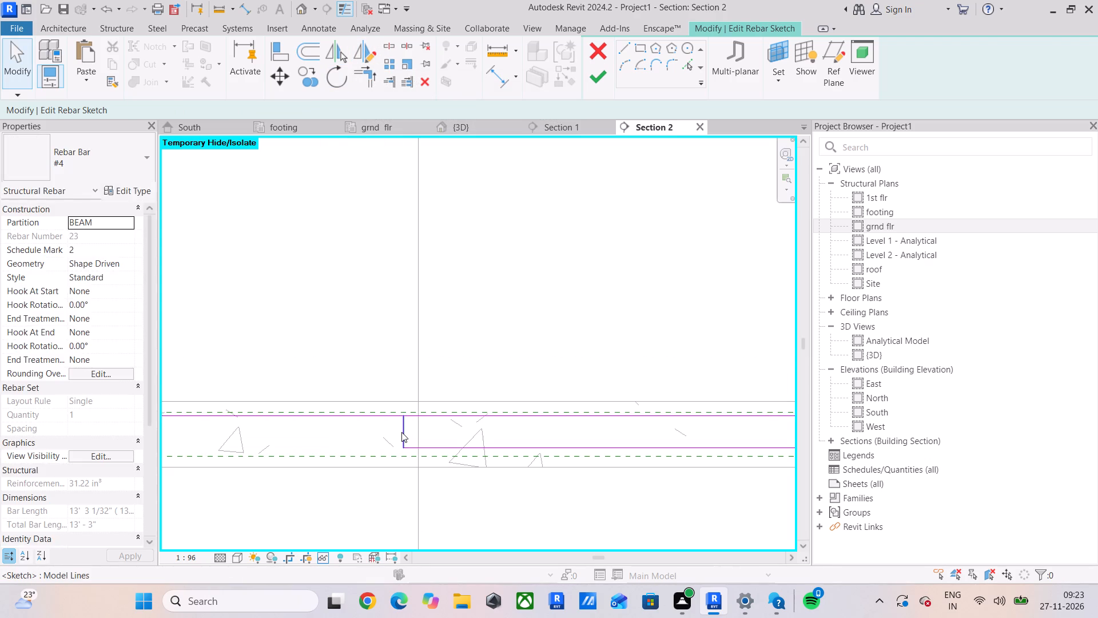
Delete the vertical helper line at midspan.
{"action": "left_click", "coordinate": [402, 427]}
{"action": "key", "text": "Delete"}
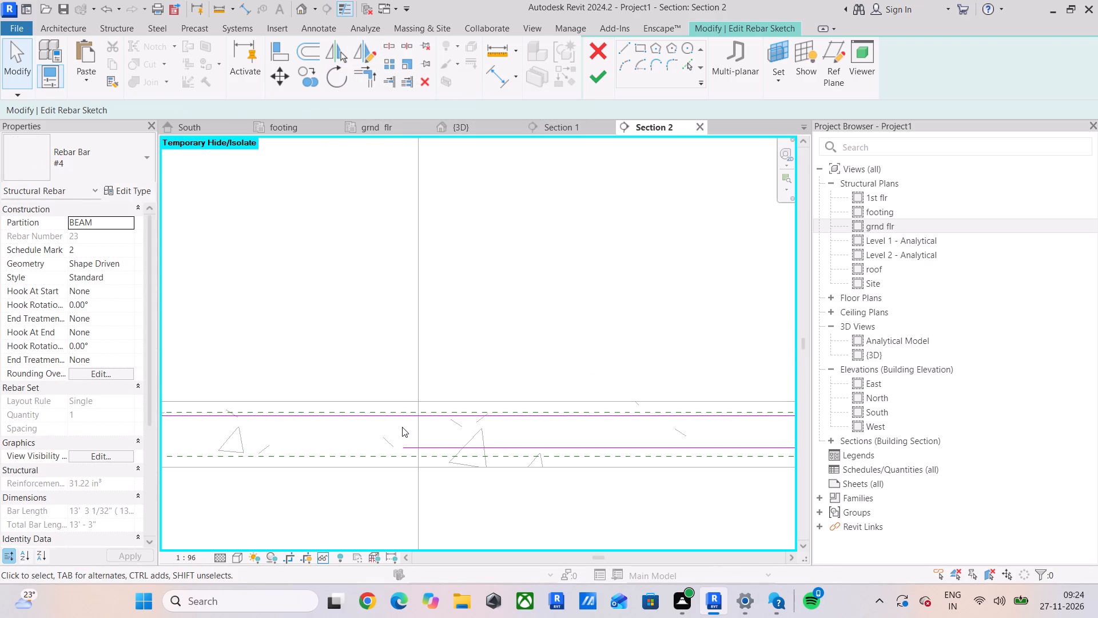
Trim the mirrored diagonal into corners with the lower horizontal line and the adjoining part of the split top line.
{"action": "left_click", "coordinate": [363, 68]}
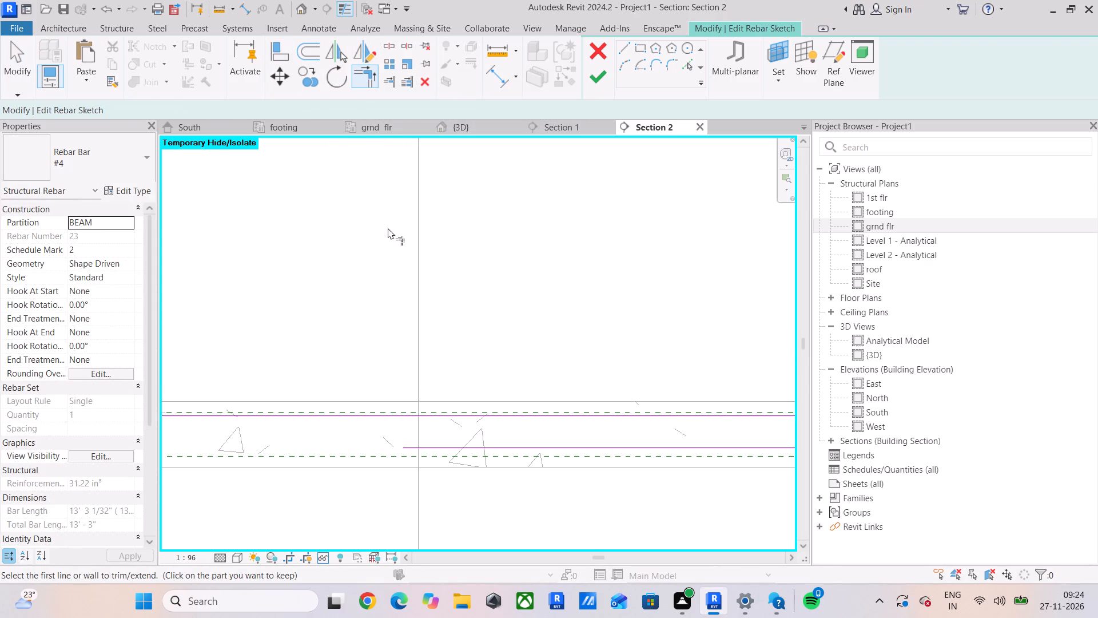
{"action": "left_click", "coordinate": [467, 445]}
{"action": "middle_click_drag", "start_coordinate": [459, 445], "coordinate": [785, 373]}
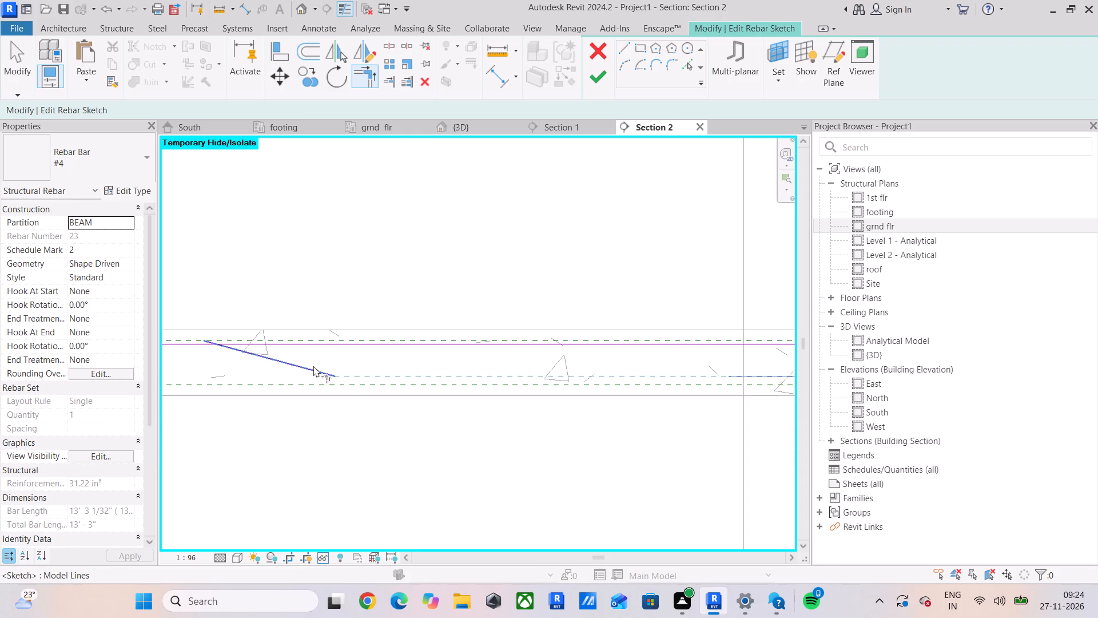
{"action": "left_click", "coordinate": [312, 366]}
{"action": "left_click", "coordinate": [197, 347]}
{"action": "left_click", "coordinate": [227, 352]}
Trim the original diagonal and the remaining top line into a corner to complete the cranked bar profile.
{"action": "scroll", "coordinate": [462, 371], "scroll_direction": "down", "scroll_amount": 4}
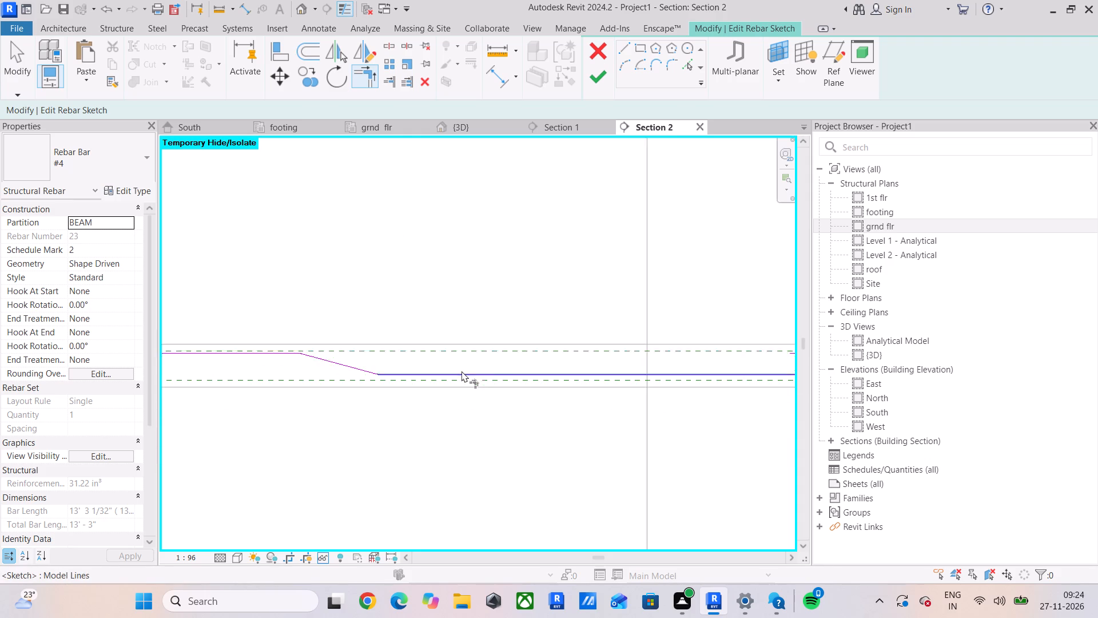
{"action": "scroll", "coordinate": [462, 371], "scroll_direction": "down", "scroll_amount": 1}
{"action": "middle_click_drag", "start_coordinate": [535, 366], "coordinate": [330, 369]}
{"action": "left_click_drag", "start_coordinate": [733, 363], "coordinate": [715, 365]}
{"action": "left_click", "coordinate": [610, 366]}
{"action": "scroll", "coordinate": [501, 374], "scroll_direction": "down", "scroll_amount": 4}
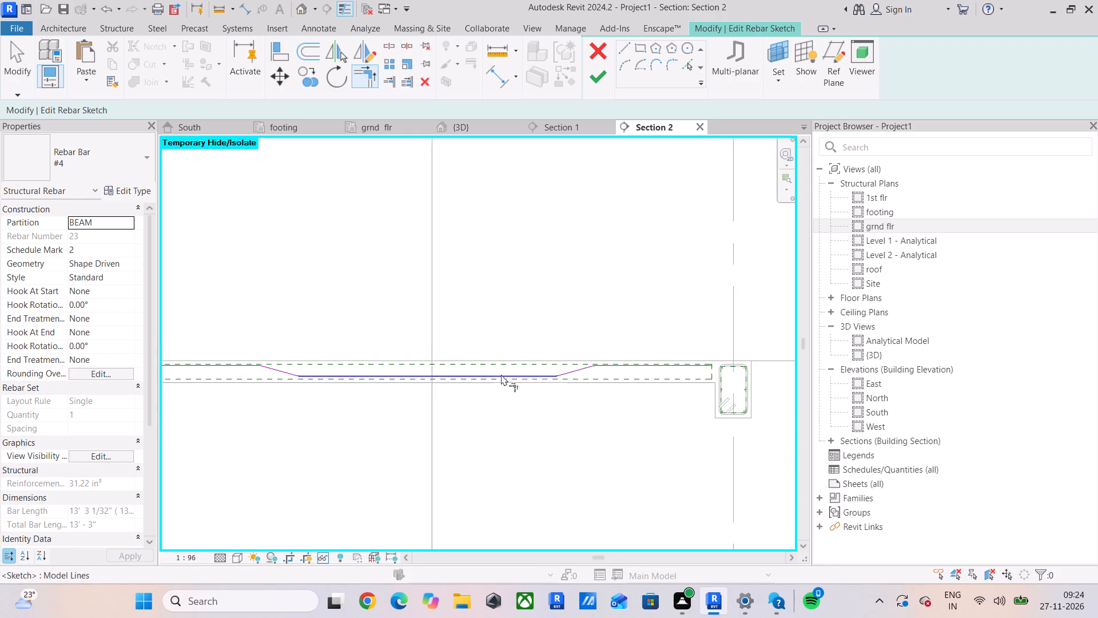
{"action": "middle_click_drag", "start_coordinate": [501, 374], "coordinate": [594, 360]}
{"action": "middle_click_drag", "start_coordinate": [514, 374], "coordinate": [411, 374]}
{"action": "key", "text": "Escape"}
{"action": "key", "text": "Escape"}
{"action": "key", "text": "Escape"}
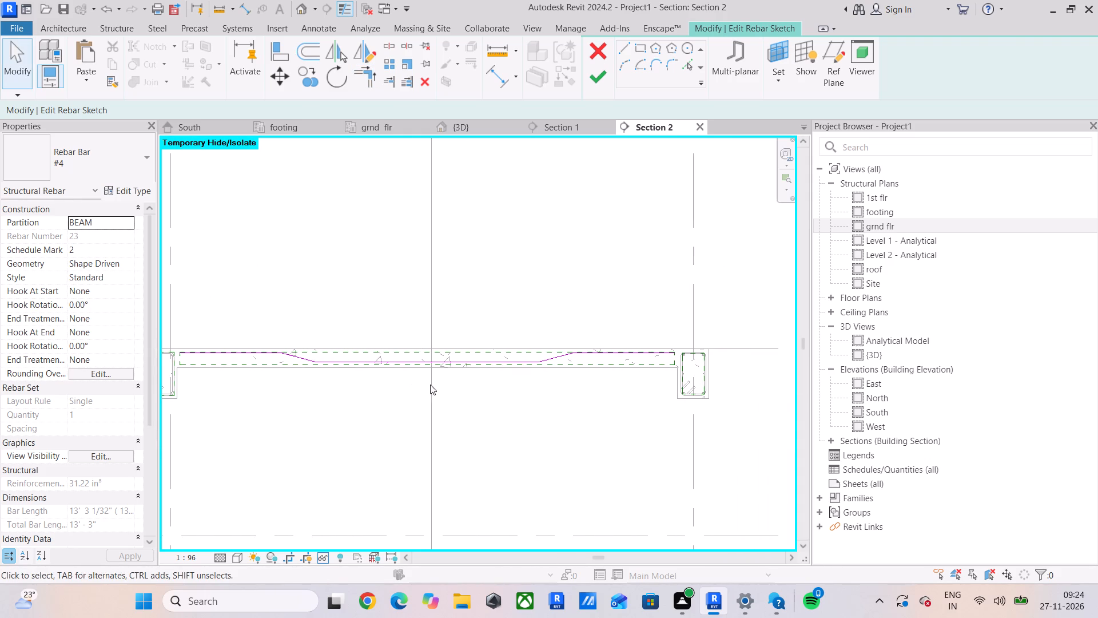
{"action": "scroll", "coordinate": [445, 396], "scroll_direction": "down", "scroll_amount": 1}
{"action": "middle_click_drag", "start_coordinate": [445, 396], "coordinate": [455, 401]}
{"action": "scroll", "coordinate": [376, 362], "scroll_direction": "up", "scroll_amount": 3}
{"action": "middle_click_drag", "start_coordinate": [379, 367], "coordinate": [388, 372]}
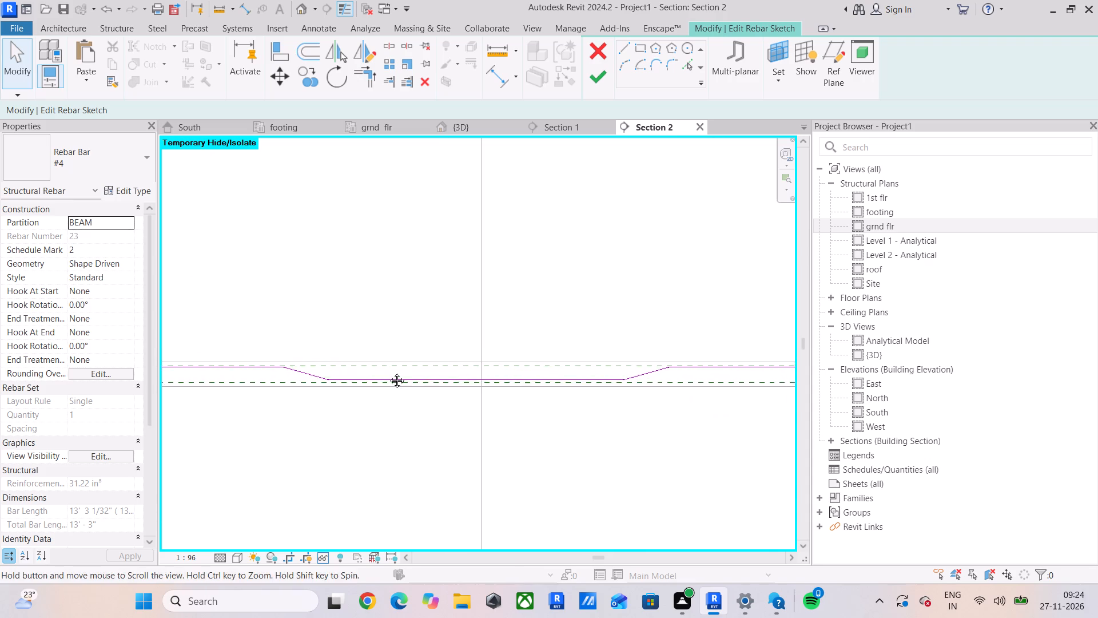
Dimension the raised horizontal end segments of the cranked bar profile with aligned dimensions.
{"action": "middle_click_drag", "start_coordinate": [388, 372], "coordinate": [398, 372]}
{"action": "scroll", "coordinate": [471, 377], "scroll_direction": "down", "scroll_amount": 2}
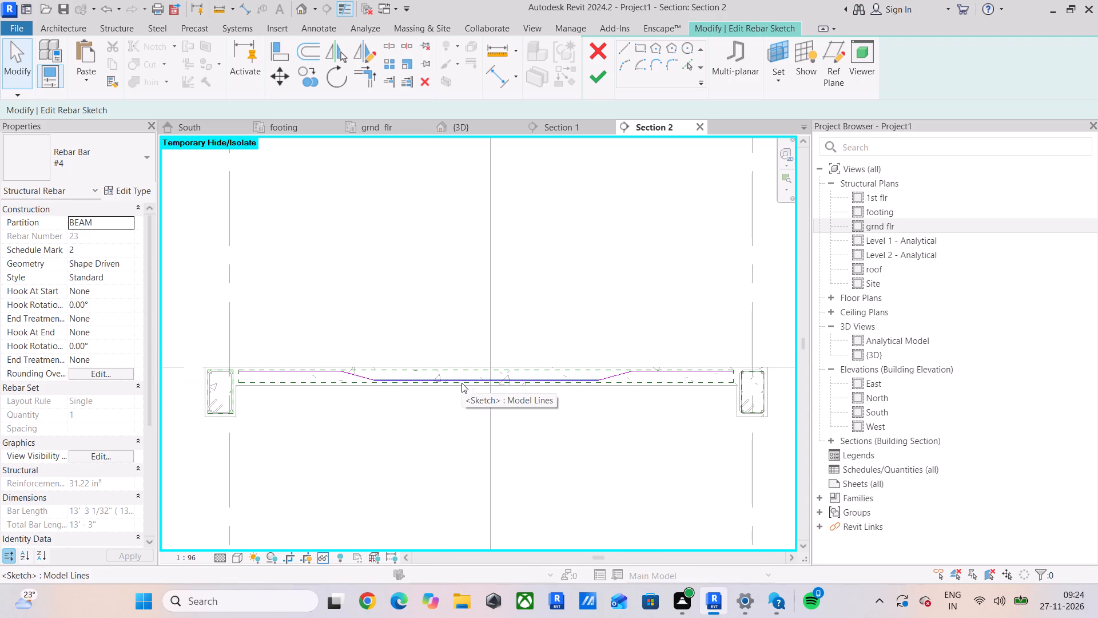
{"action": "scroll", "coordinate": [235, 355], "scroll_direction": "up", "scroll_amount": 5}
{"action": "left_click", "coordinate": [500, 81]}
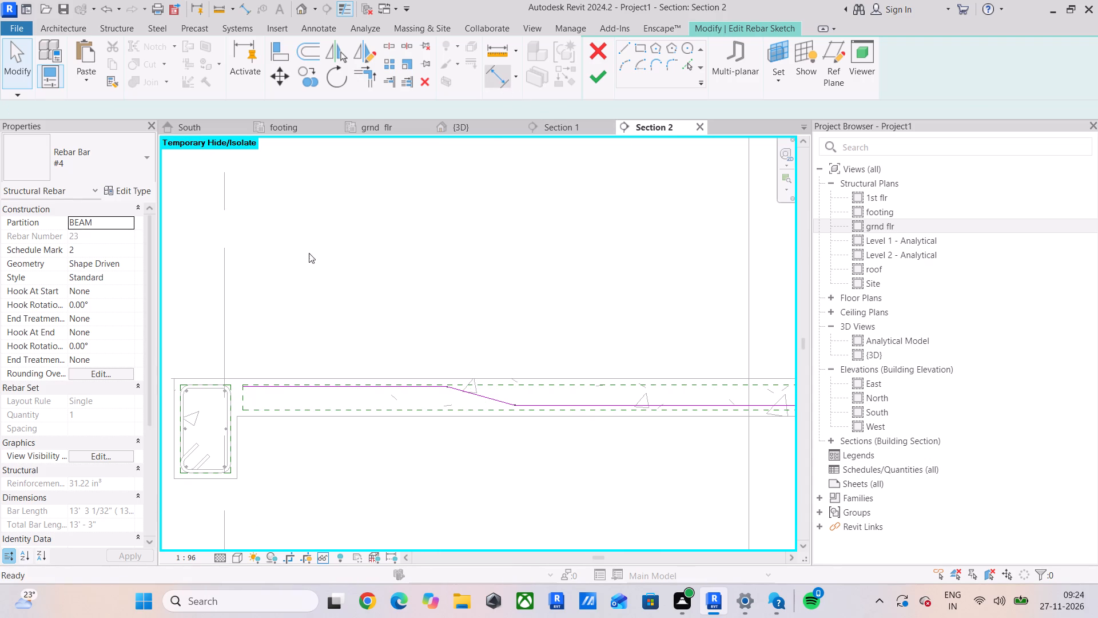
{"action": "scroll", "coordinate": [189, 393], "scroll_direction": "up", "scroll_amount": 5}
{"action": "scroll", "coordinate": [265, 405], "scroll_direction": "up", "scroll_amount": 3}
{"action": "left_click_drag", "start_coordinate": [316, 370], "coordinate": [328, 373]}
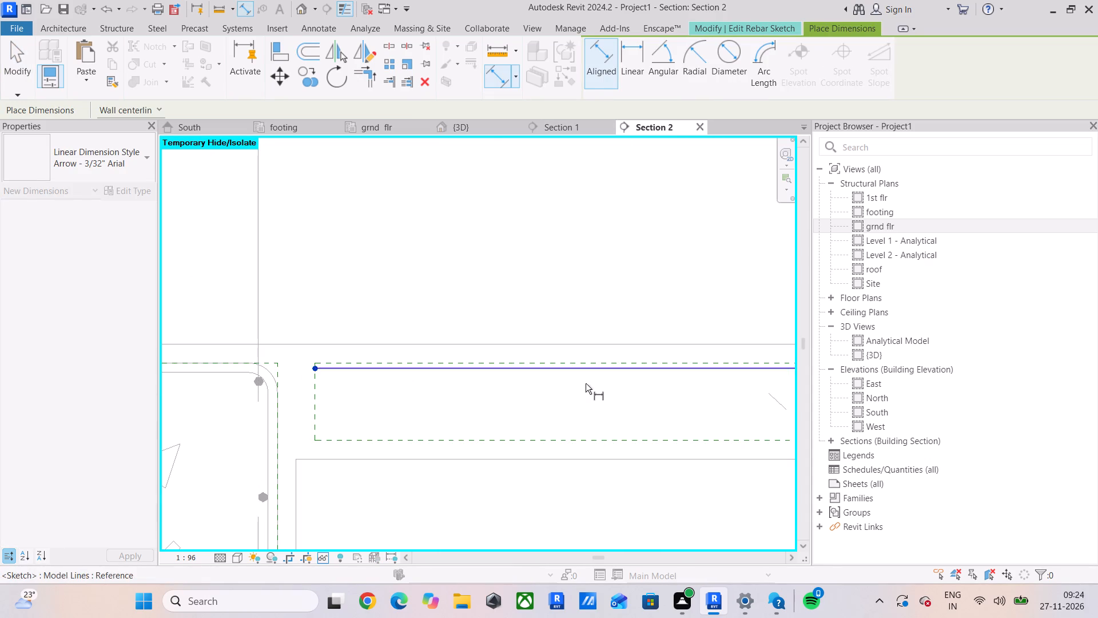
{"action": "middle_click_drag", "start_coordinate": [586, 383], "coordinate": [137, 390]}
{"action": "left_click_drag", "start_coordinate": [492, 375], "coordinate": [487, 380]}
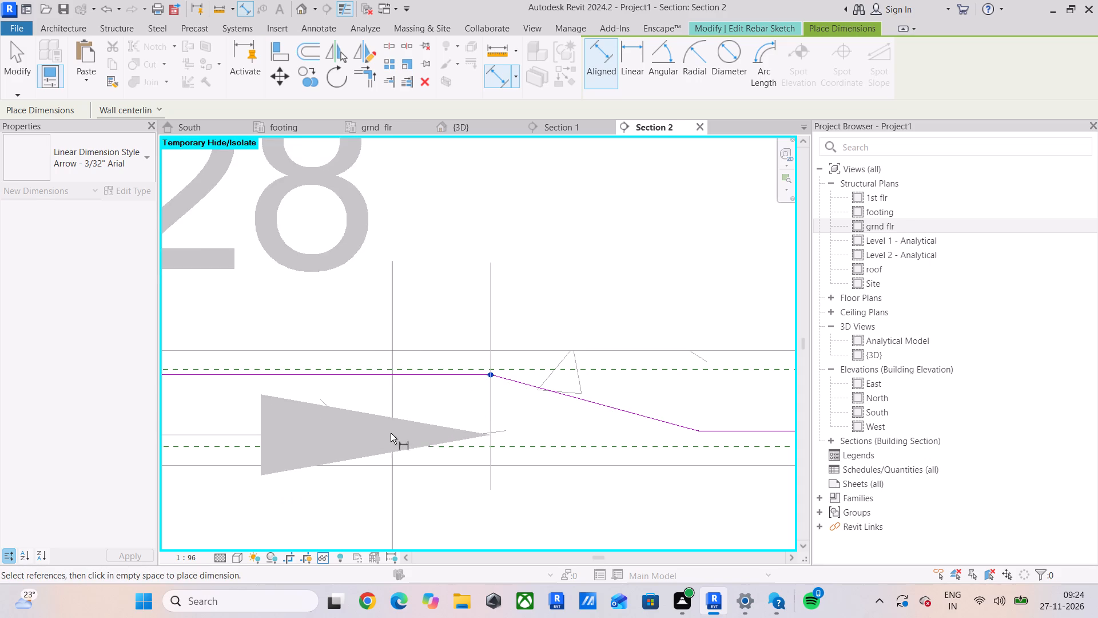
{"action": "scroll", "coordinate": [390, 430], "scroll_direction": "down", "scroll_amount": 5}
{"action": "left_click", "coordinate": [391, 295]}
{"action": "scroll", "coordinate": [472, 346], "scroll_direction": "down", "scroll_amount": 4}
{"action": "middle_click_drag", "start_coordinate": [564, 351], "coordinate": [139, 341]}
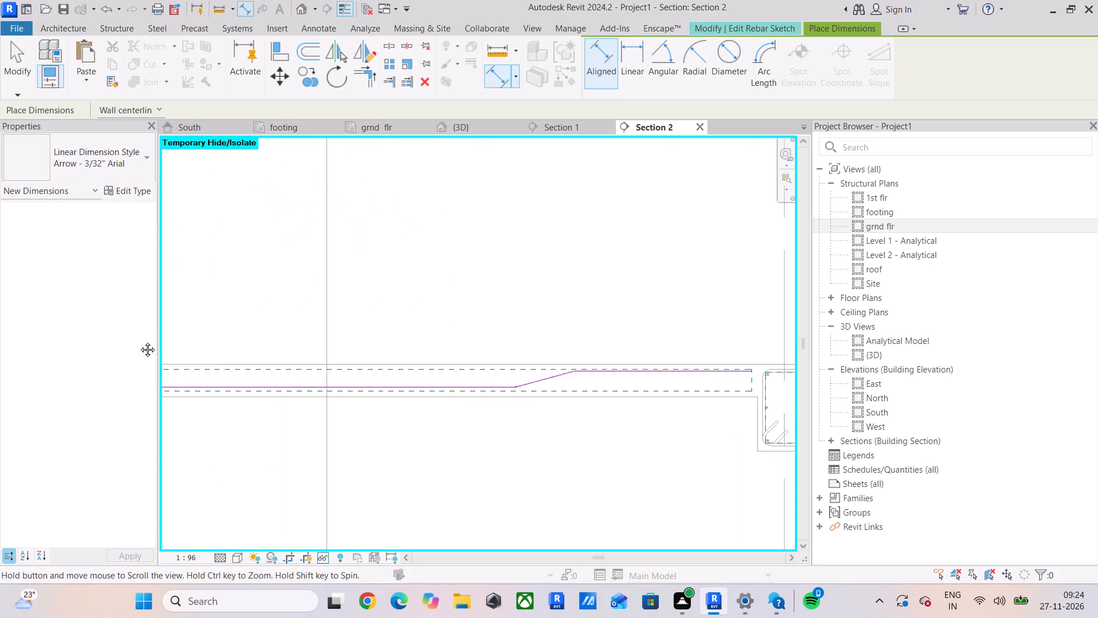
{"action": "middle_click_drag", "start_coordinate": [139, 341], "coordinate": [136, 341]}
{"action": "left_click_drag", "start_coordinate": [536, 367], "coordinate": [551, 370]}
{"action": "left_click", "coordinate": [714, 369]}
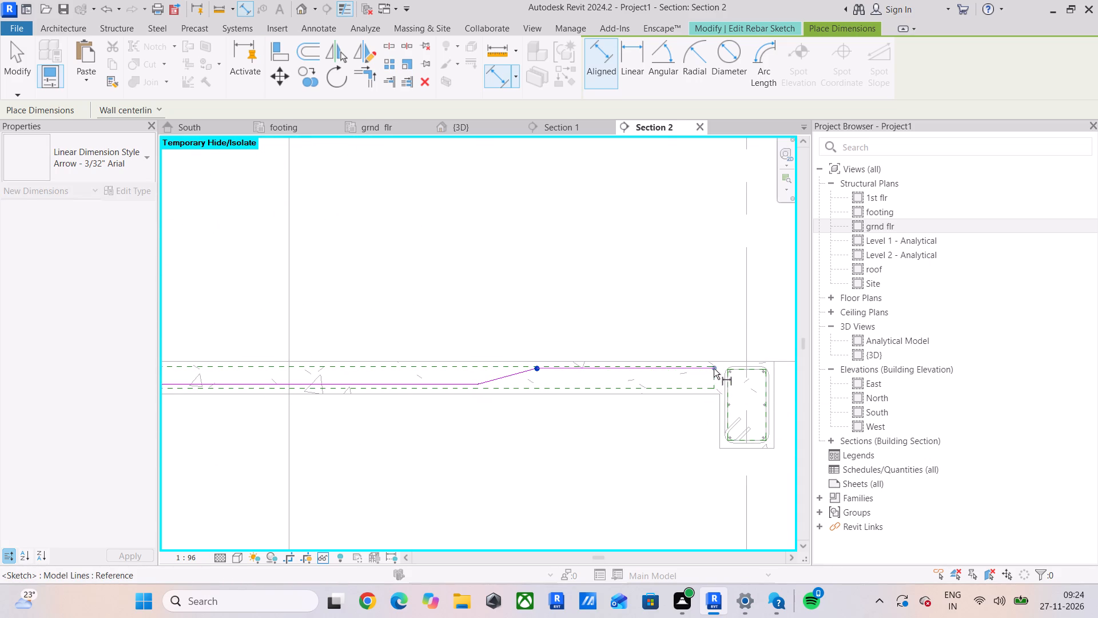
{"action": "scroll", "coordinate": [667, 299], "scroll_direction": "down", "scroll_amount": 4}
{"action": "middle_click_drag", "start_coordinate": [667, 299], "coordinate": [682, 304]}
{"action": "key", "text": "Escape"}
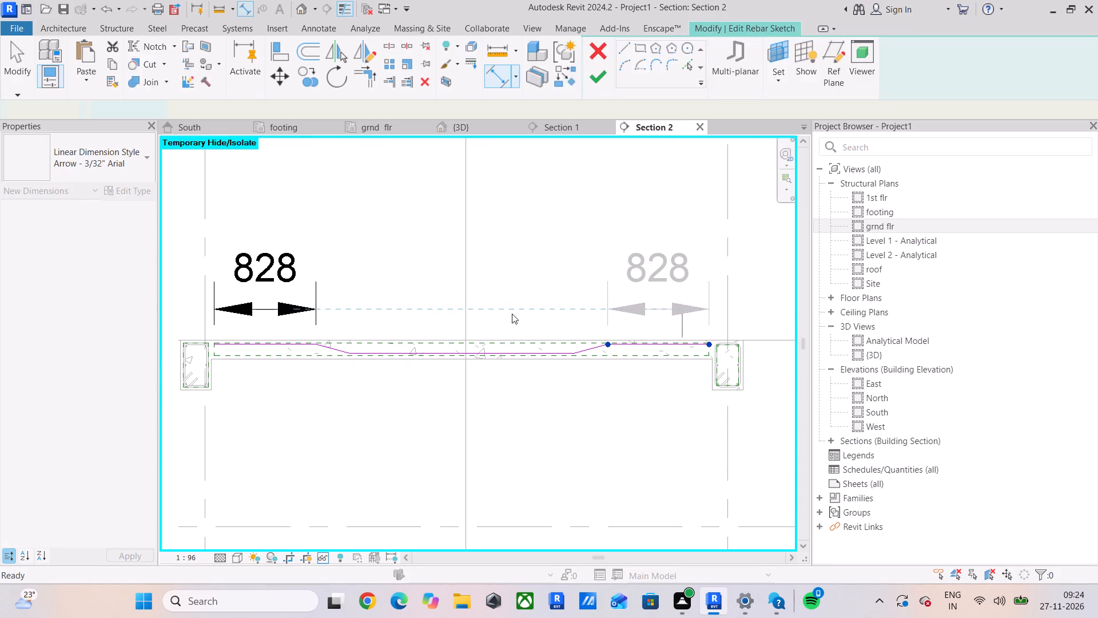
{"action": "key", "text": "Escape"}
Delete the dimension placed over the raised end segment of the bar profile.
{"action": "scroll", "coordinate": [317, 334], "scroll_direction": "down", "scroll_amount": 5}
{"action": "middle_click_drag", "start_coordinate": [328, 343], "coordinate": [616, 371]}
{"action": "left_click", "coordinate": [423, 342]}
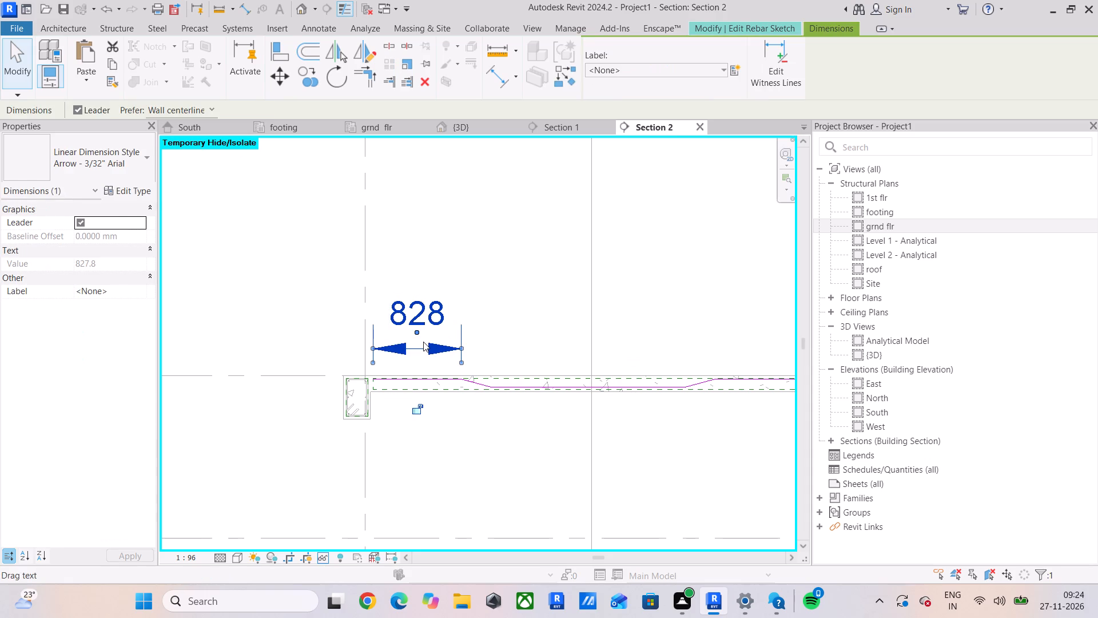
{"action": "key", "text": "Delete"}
Finish the rebar sketch to apply the cranked profile to the #4 bar.
{"action": "scroll", "coordinate": [423, 342], "scroll_direction": "down", "scroll_amount": 4}
{"action": "middle_click_drag", "start_coordinate": [423, 342], "coordinate": [395, 359]}
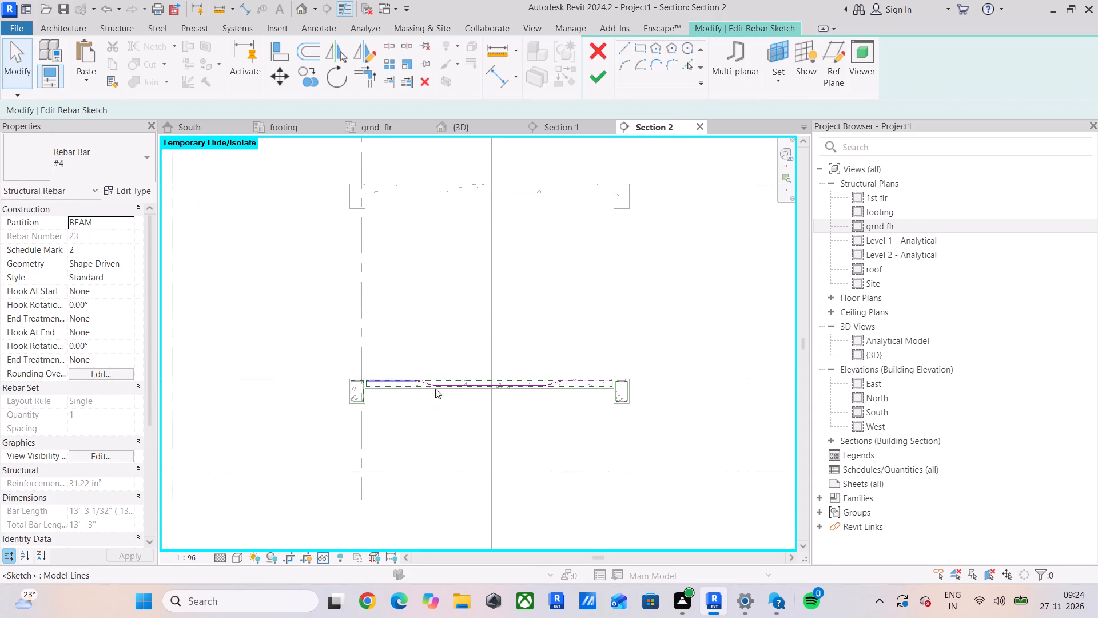
{"action": "scroll", "coordinate": [447, 395], "scroll_direction": "up", "scroll_amount": 8}
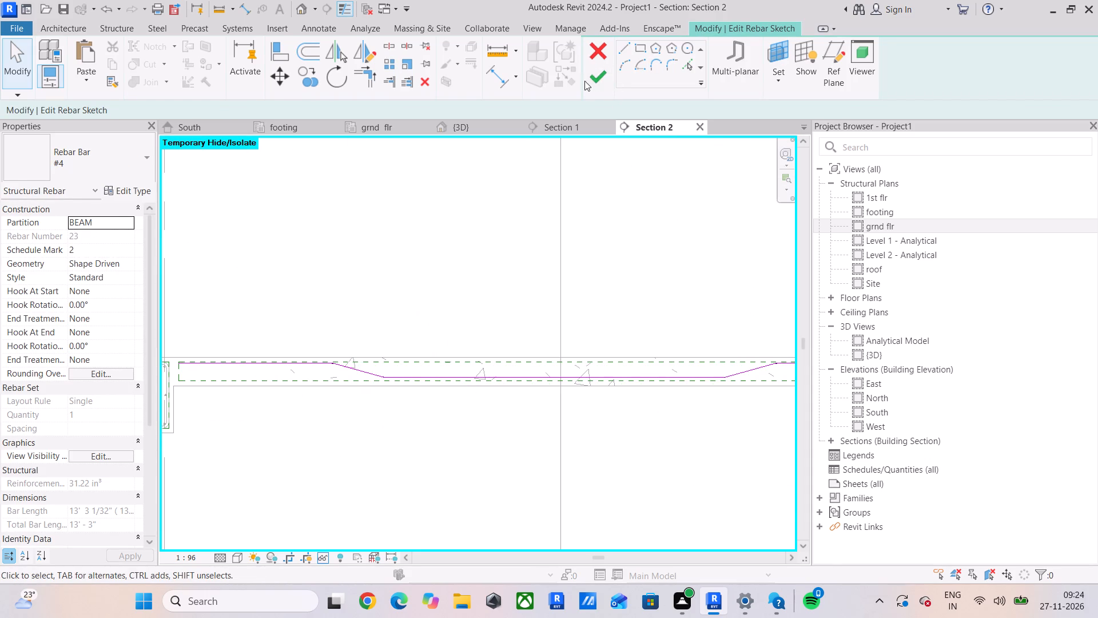
{"action": "left_click", "coordinate": [593, 76]}
Nudge the cranked bar's lower middle segment upward so that segment C is about 6'-5" long, and deselect the bar.
{"action": "scroll", "coordinate": [379, 406], "scroll_direction": "up", "scroll_amount": 6}
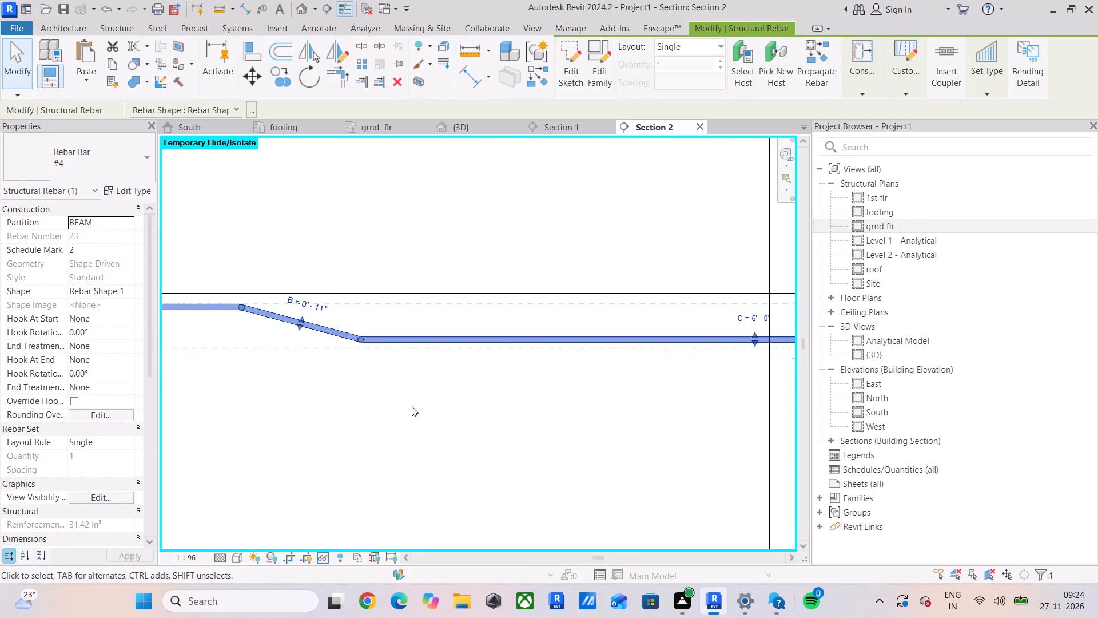
{"action": "scroll", "coordinate": [365, 342], "scroll_direction": "up", "scroll_amount": 5}
{"action": "scroll", "coordinate": [427, 341], "scroll_direction": "down", "scroll_amount": 4}
{"action": "middle_click_drag", "start_coordinate": [529, 339], "coordinate": [324, 355]}
{"action": "scroll", "coordinate": [483, 364], "scroll_direction": "down", "scroll_amount": 3}
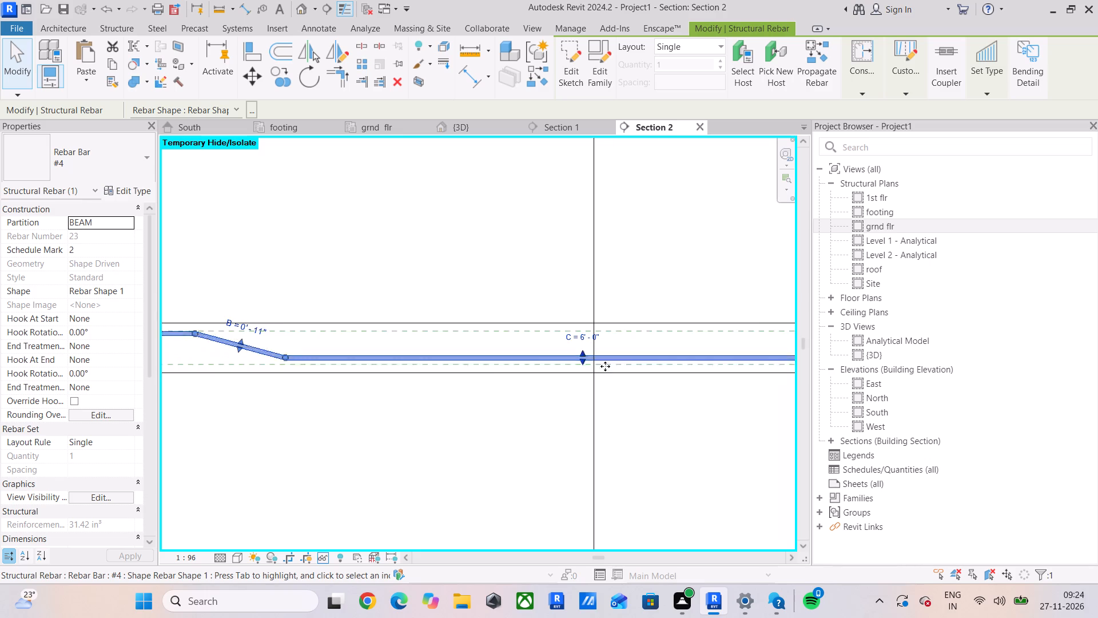
{"action": "scroll", "coordinate": [628, 357], "scroll_direction": "up", "scroll_amount": 4}
{"action": "left_click", "coordinate": [556, 354]}
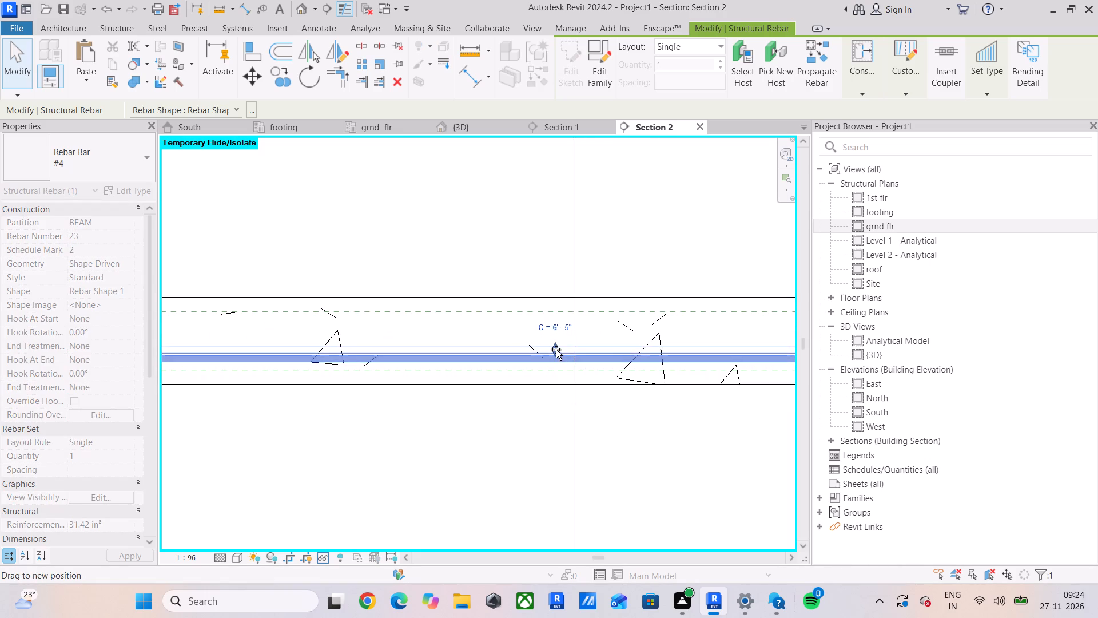
{"action": "scroll", "coordinate": [453, 377], "scroll_direction": "down", "scroll_amount": 4}
{"action": "middle_click_drag", "start_coordinate": [453, 377], "coordinate": [545, 398]}
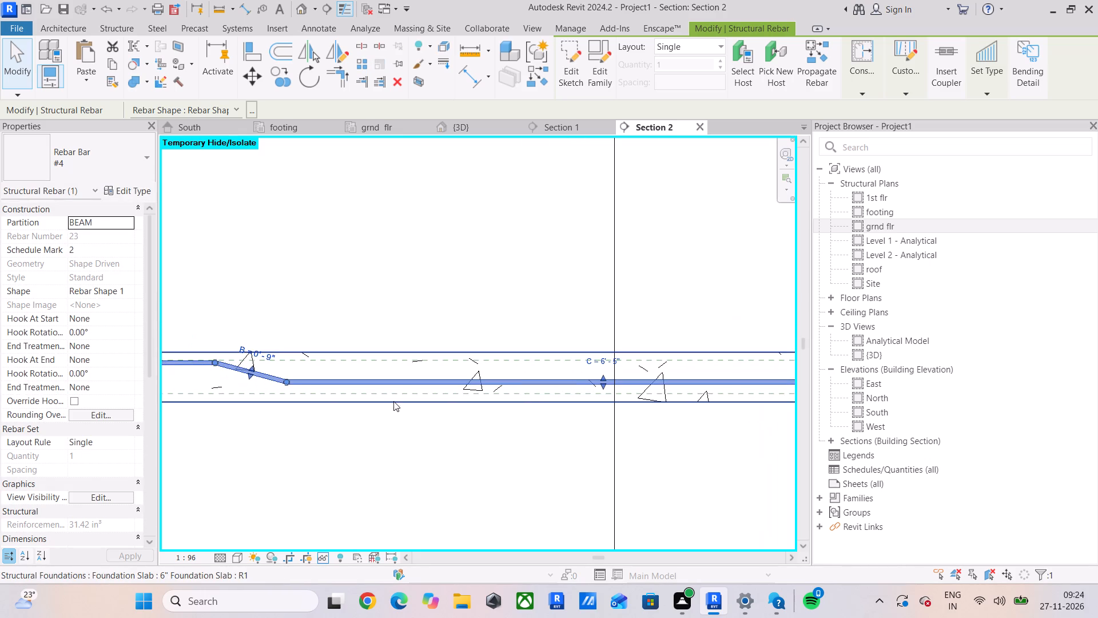
{"action": "middle_click_drag", "start_coordinate": [347, 401], "coordinate": [379, 393]}
{"action": "left_click", "coordinate": [352, 445]}
{"action": "scroll", "coordinate": [321, 441], "scroll_direction": "down", "scroll_amount": 3}
{"action": "middle_click_drag", "start_coordinate": [321, 441], "coordinate": [508, 439]}
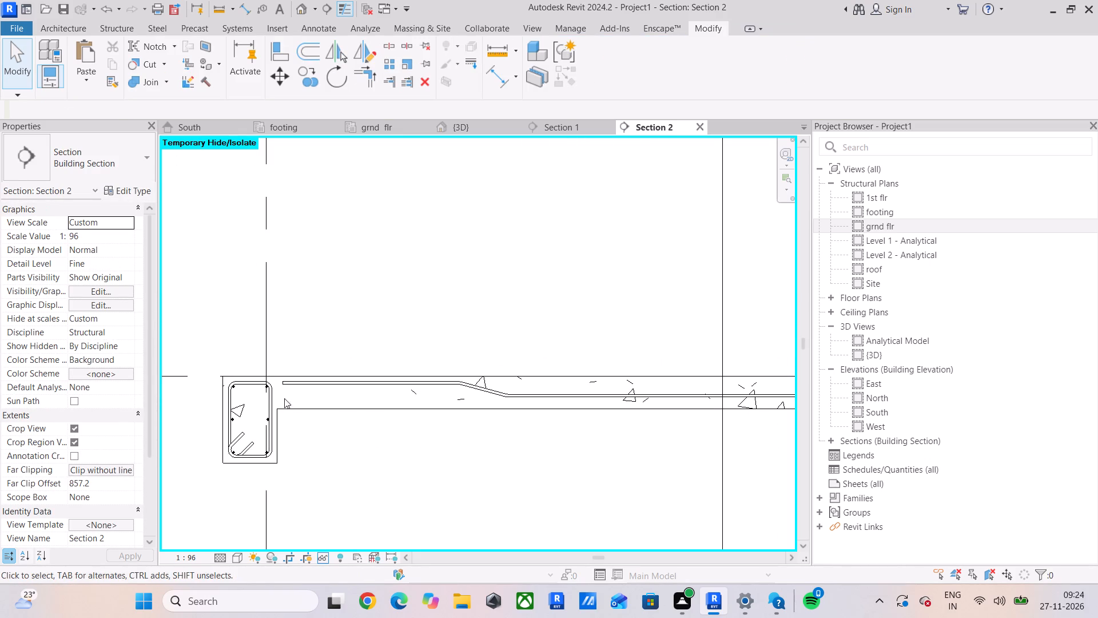
{"action": "scroll", "coordinate": [590, 291], "scroll_direction": "down", "scroll_amount": 5}
{"action": "scroll", "coordinate": [588, 292], "scroll_direction": "up", "scroll_amount": 1}
{"action": "middle_click_drag", "start_coordinate": [577, 299], "coordinate": [430, 370]}
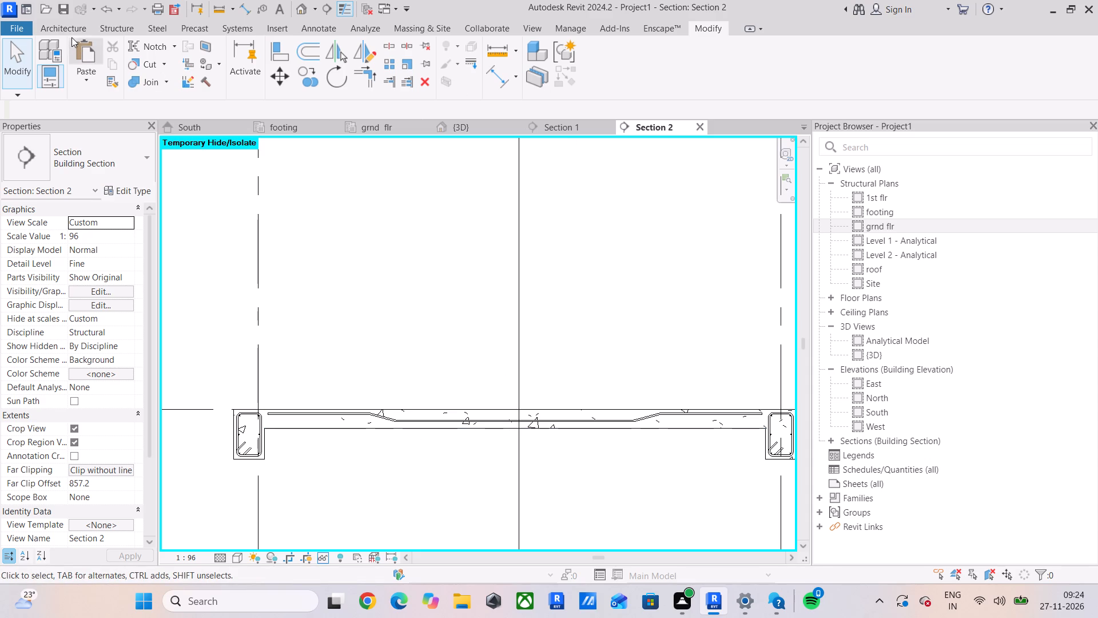
Place a straight #4 bar of shape 00, perpendicular to cover, just beneath the raised end of the cranked bar near the left beam.
{"action": "left_click", "coordinate": [112, 34]}
{"action": "left_click", "coordinate": [455, 66]}
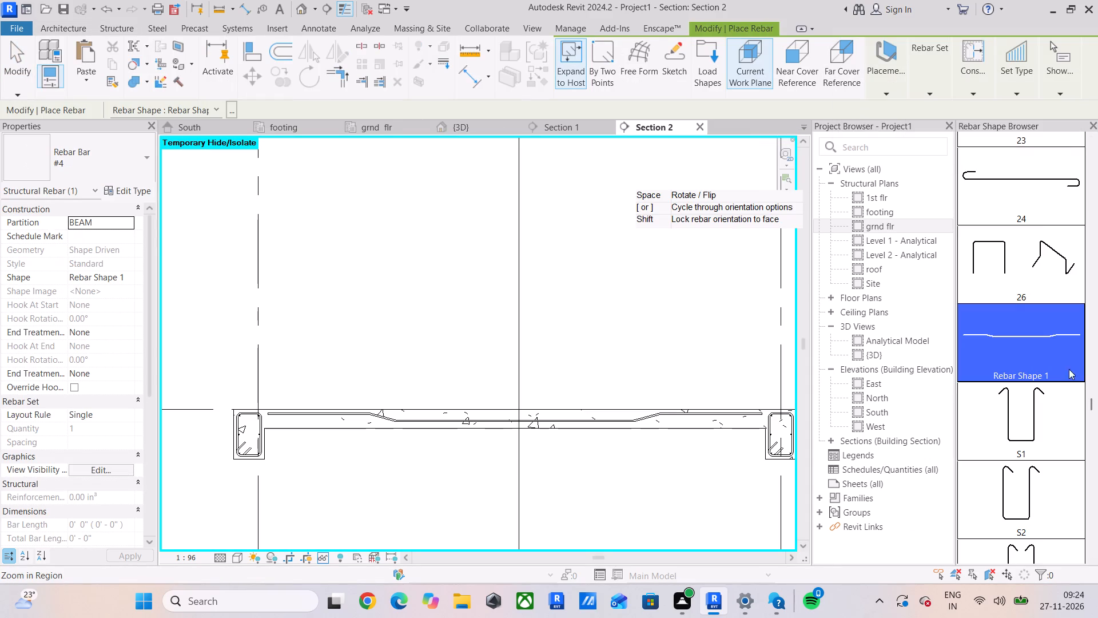
{"action": "scroll", "coordinate": [1097, 402], "scroll_direction": "up", "scroll_amount": 5}
{"action": "scroll", "coordinate": [1000, 315], "scroll_direction": "up", "scroll_amount": 5}
{"action": "scroll", "coordinate": [998, 199], "scroll_direction": "up", "scroll_amount": 5}
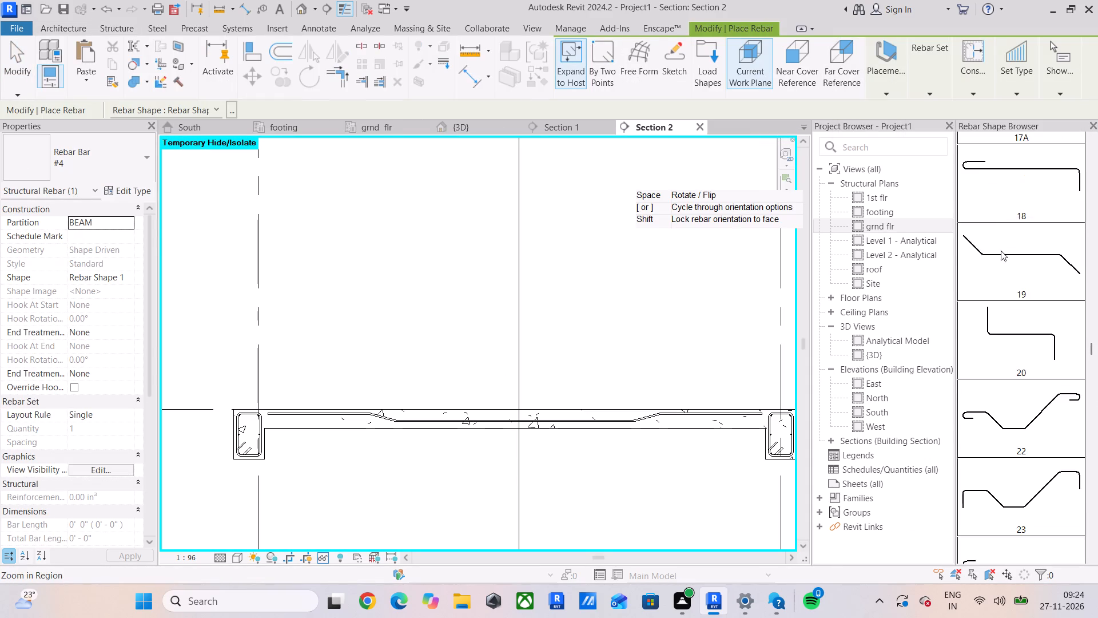
{"action": "scroll", "coordinate": [1001, 275], "scroll_direction": "up", "scroll_amount": 20}
{"action": "scroll", "coordinate": [1001, 275], "scroll_direction": "up", "scroll_amount": 14}
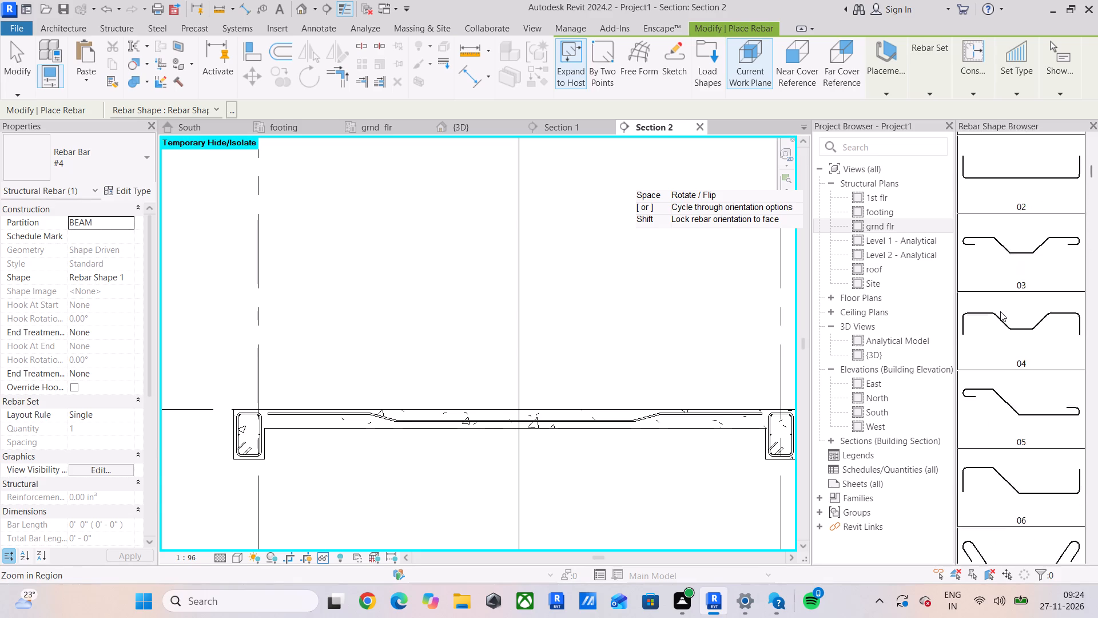
{"action": "scroll", "coordinate": [1000, 311], "scroll_direction": "up", "scroll_amount": 7}
{"action": "left_click", "coordinate": [1025, 179]}
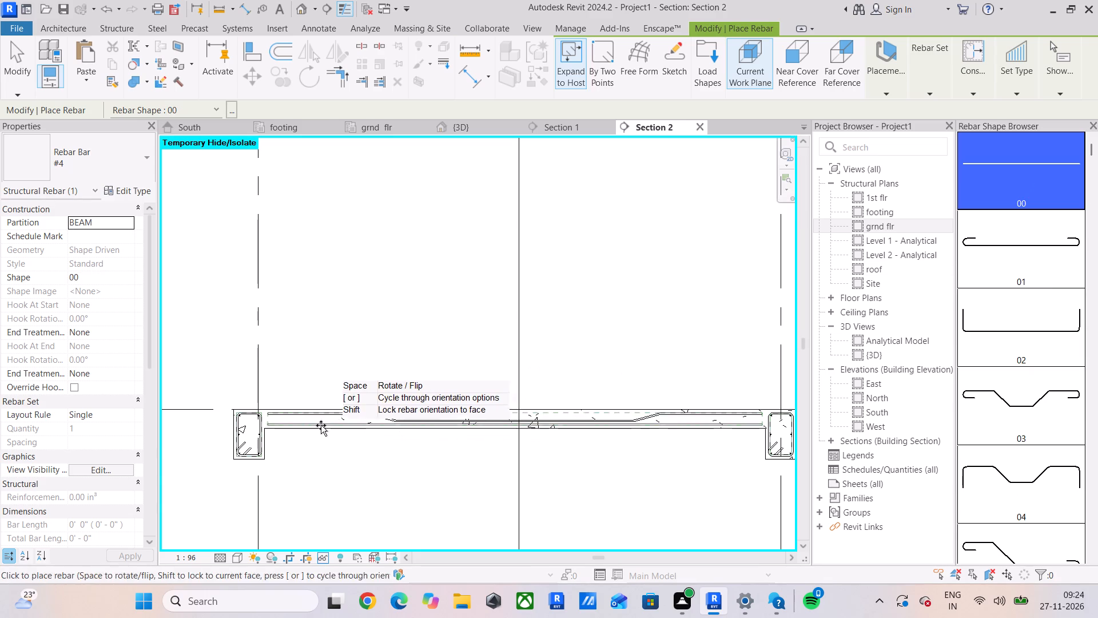
{"action": "left_click", "coordinate": [885, 76]}
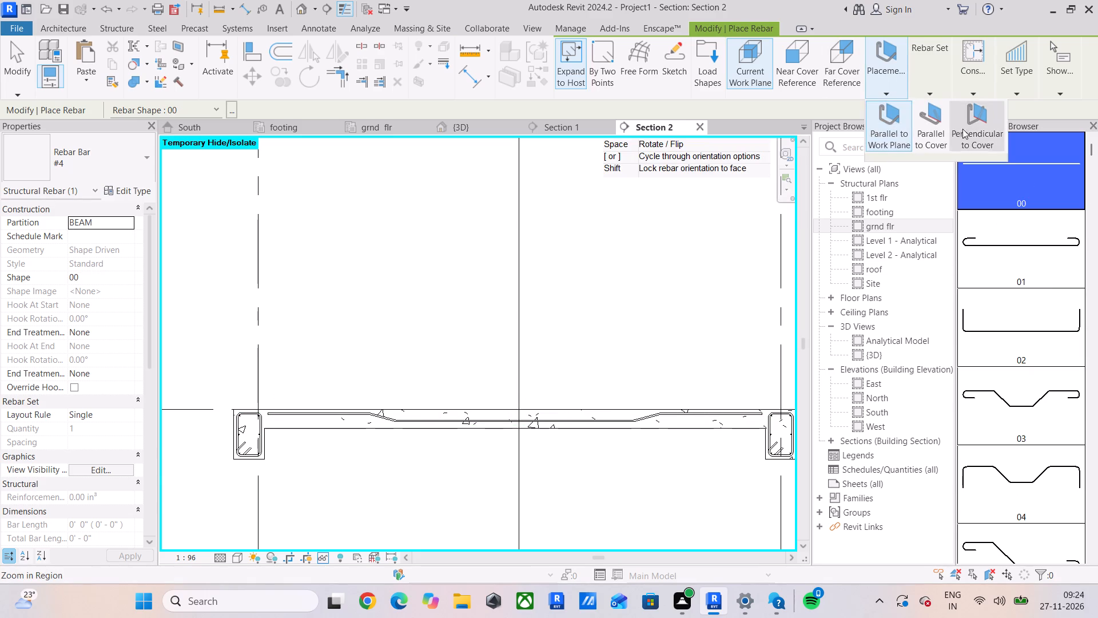
{"action": "left_click", "coordinate": [973, 129]}
{"action": "scroll", "coordinate": [279, 422], "scroll_direction": "up", "scroll_amount": 9}
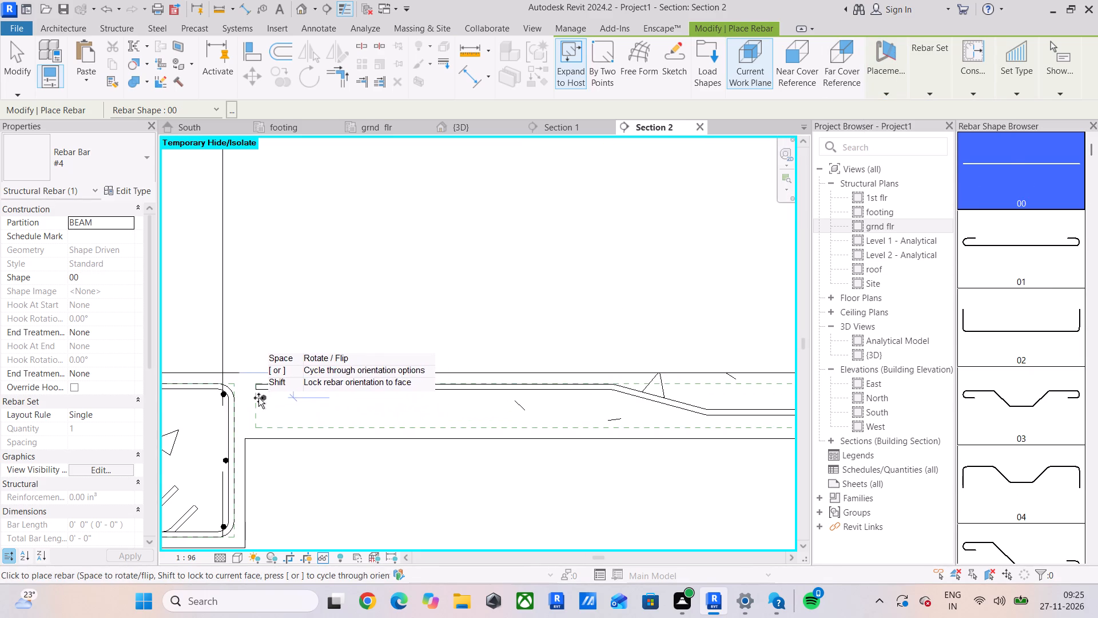
{"action": "scroll", "coordinate": [258, 398], "scroll_direction": "up", "scroll_amount": 12}
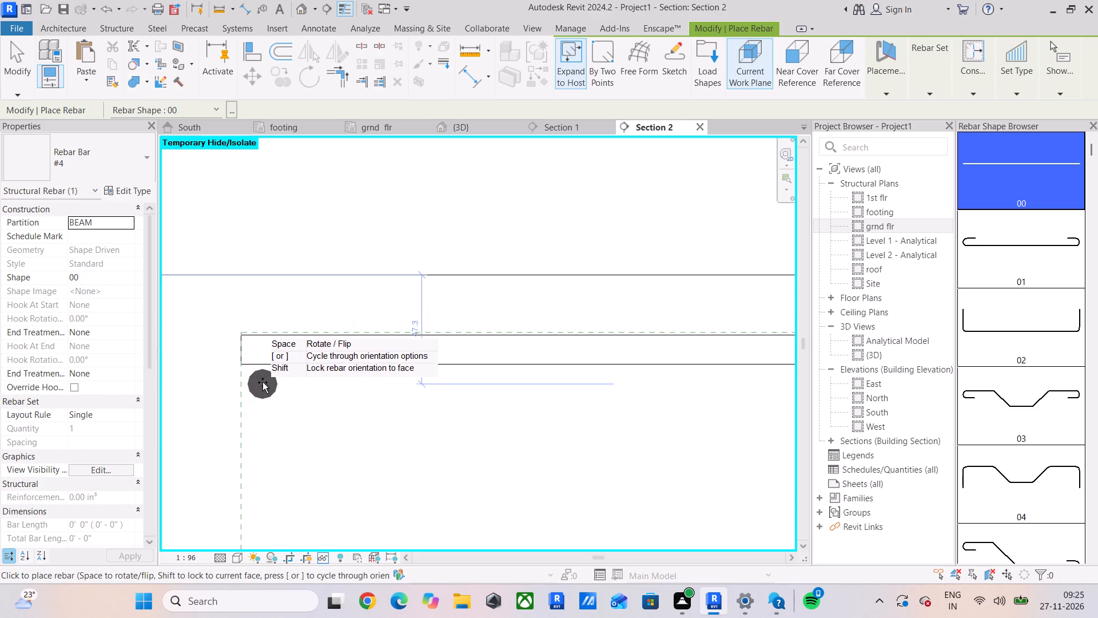
{"action": "left_click", "coordinate": [262, 379]}
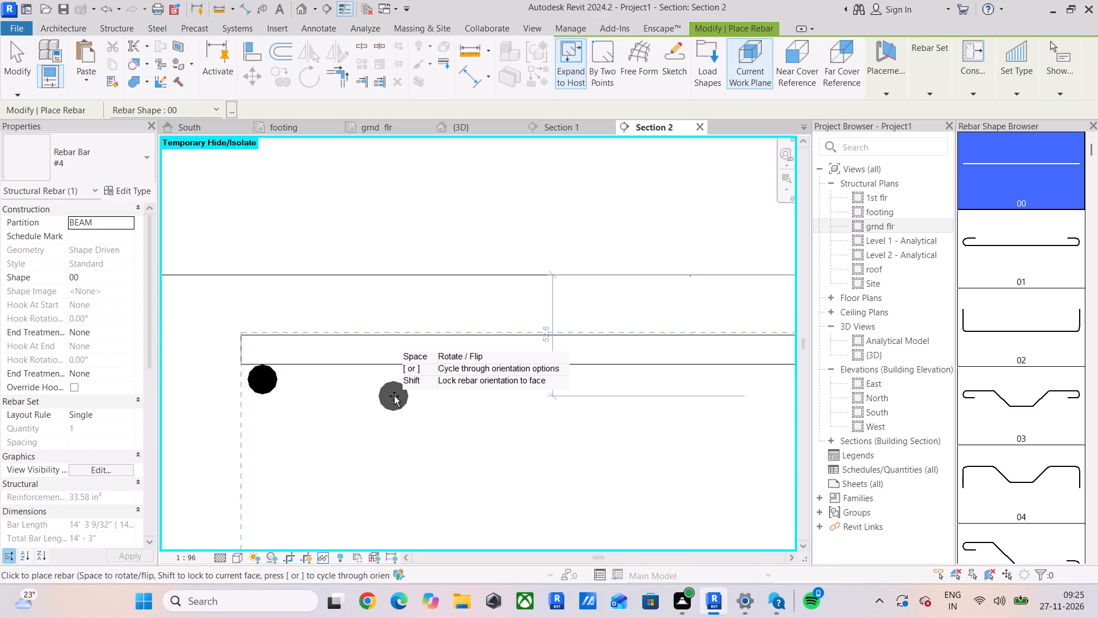
{"action": "key", "text": "Escape"}
{"action": "key", "text": "Escape"}
Copy the new straight bar 150 mm horizontally along the slab toward midspan.
{"action": "left_click", "coordinate": [258, 386]}
{"action": "scroll", "coordinate": [351, 409], "scroll_direction": "down", "scroll_amount": 5}
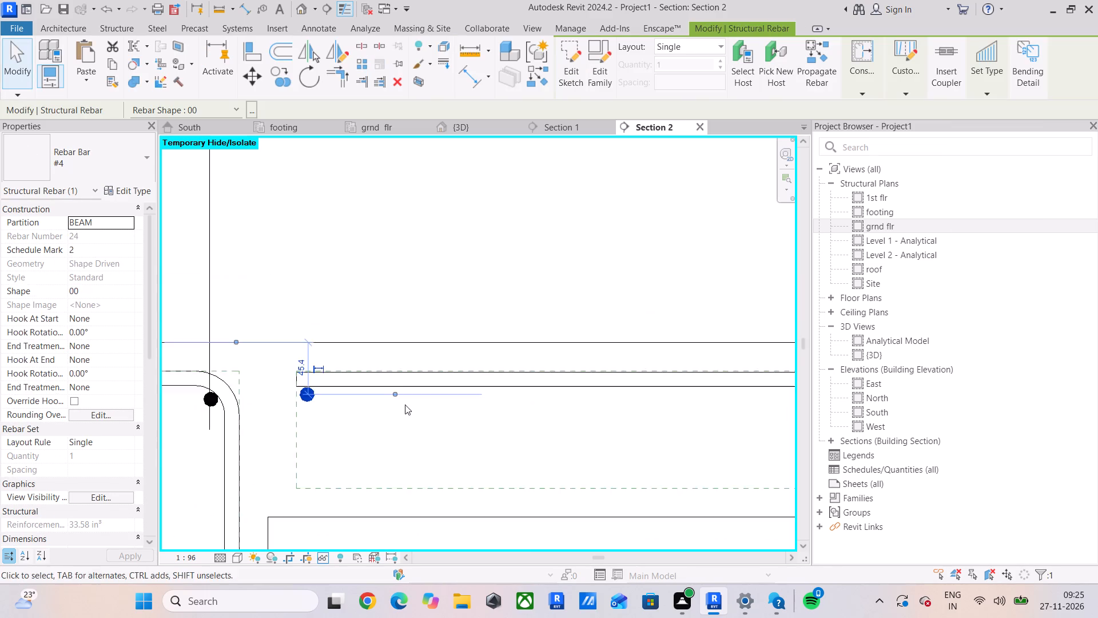
{"action": "scroll", "coordinate": [405, 405], "scroll_direction": "down", "scroll_amount": 5}
{"action": "middle_click_drag", "start_coordinate": [478, 403], "coordinate": [344, 406]}
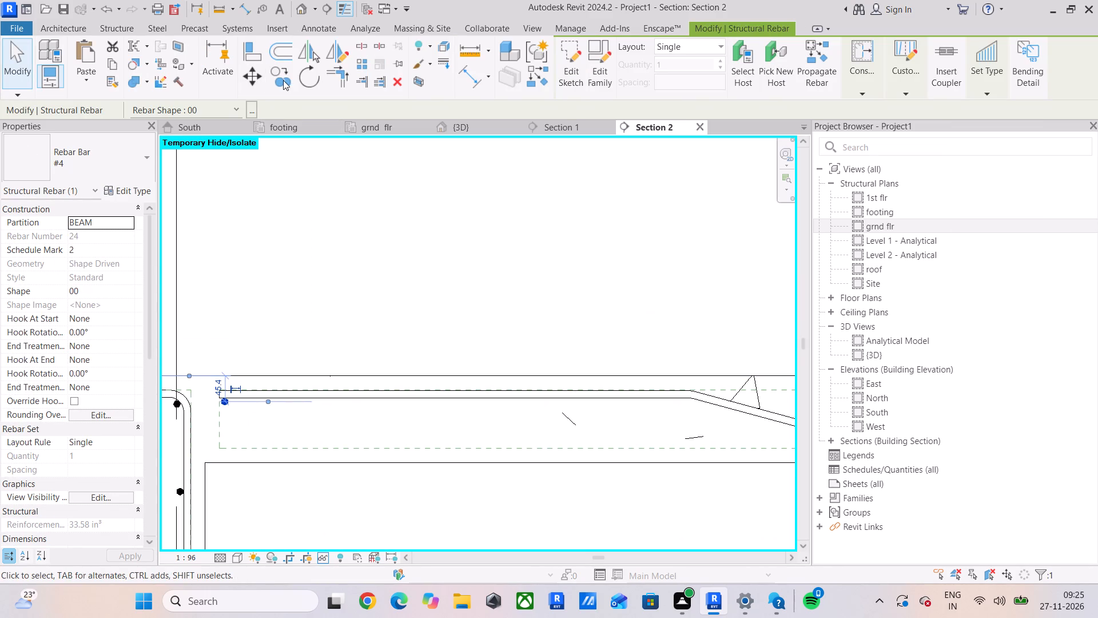
{"action": "left_click", "coordinate": [283, 80]}
{"action": "scroll", "coordinate": [206, 364], "scroll_direction": "up", "scroll_amount": 5}
{"action": "scroll", "coordinate": [238, 453], "scroll_direction": "up", "scroll_amount": 5}
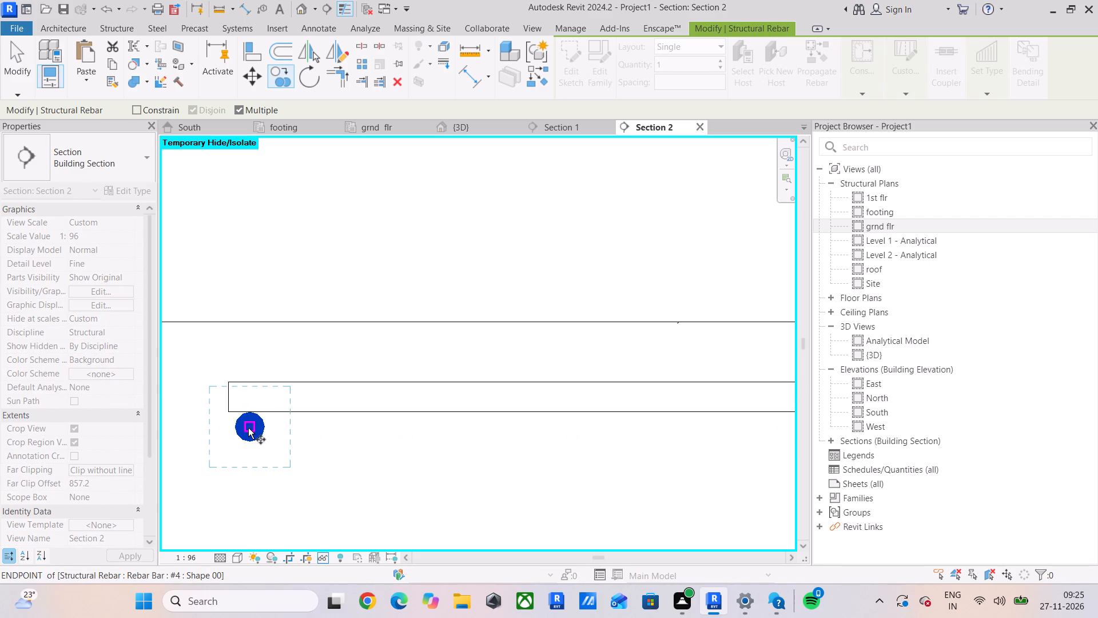
{"action": "left_click", "coordinate": [248, 428]}
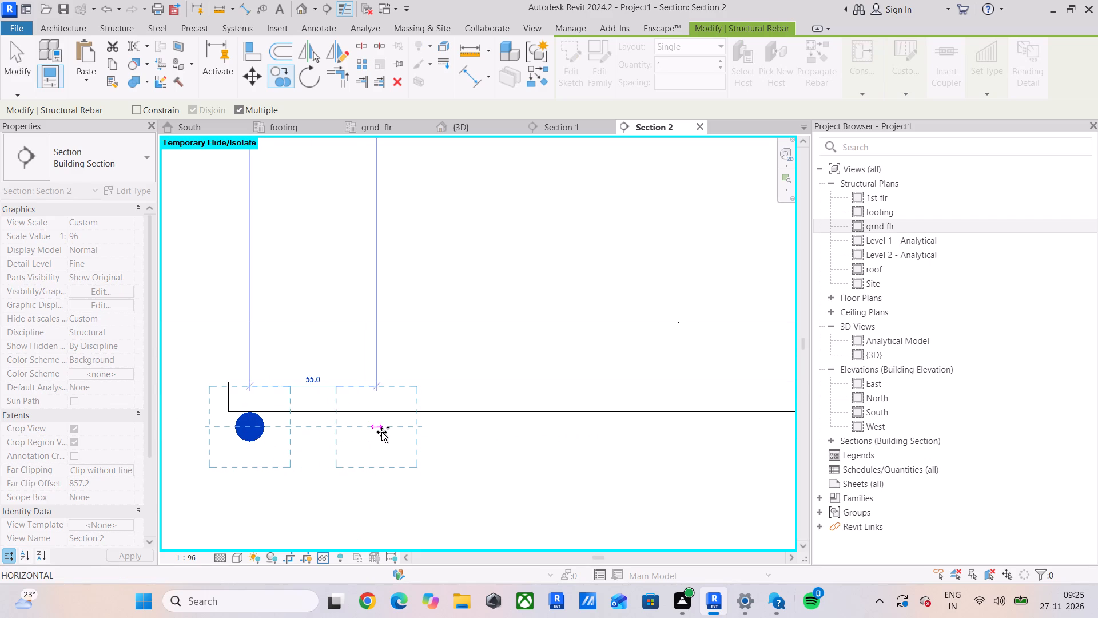
{"action": "key", "text": "Escape"}
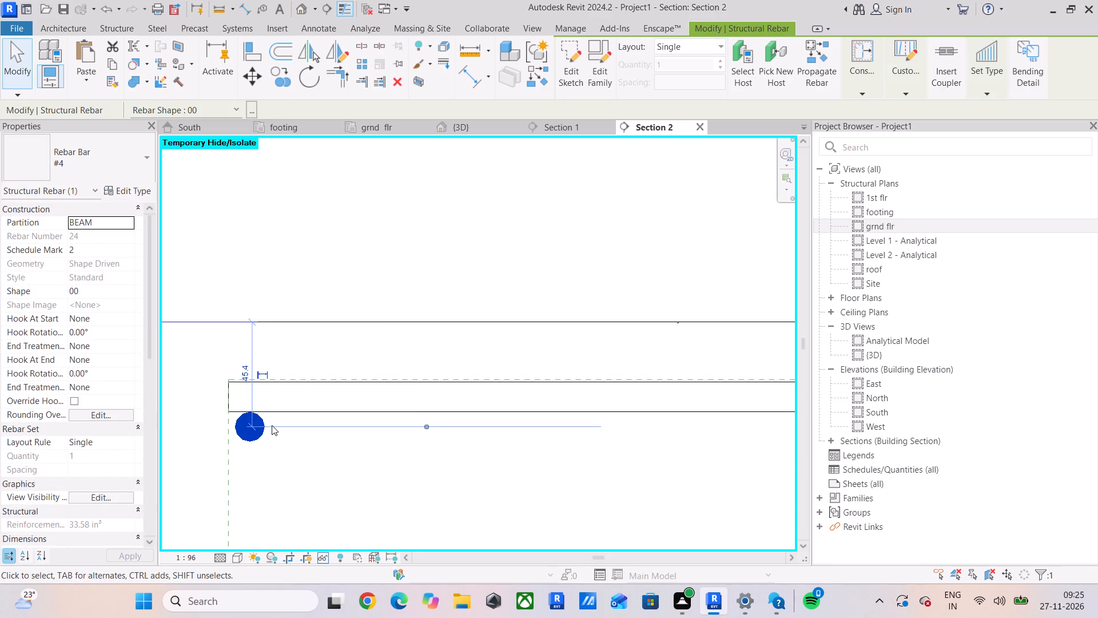
{"action": "left_click", "coordinate": [277, 76]}
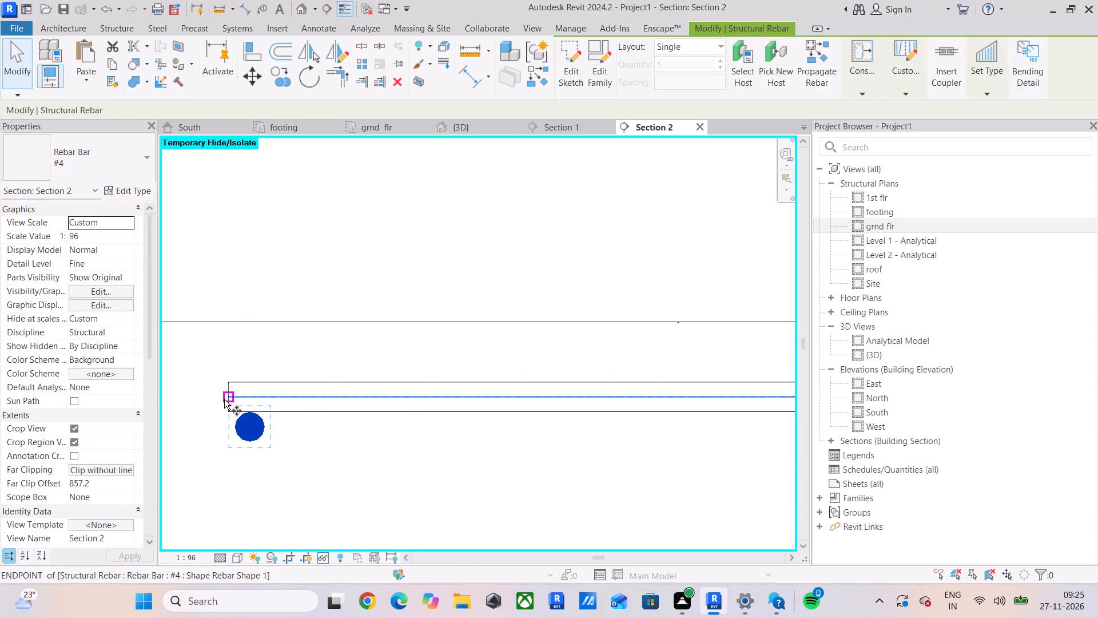
{"action": "left_click", "coordinate": [235, 430]}
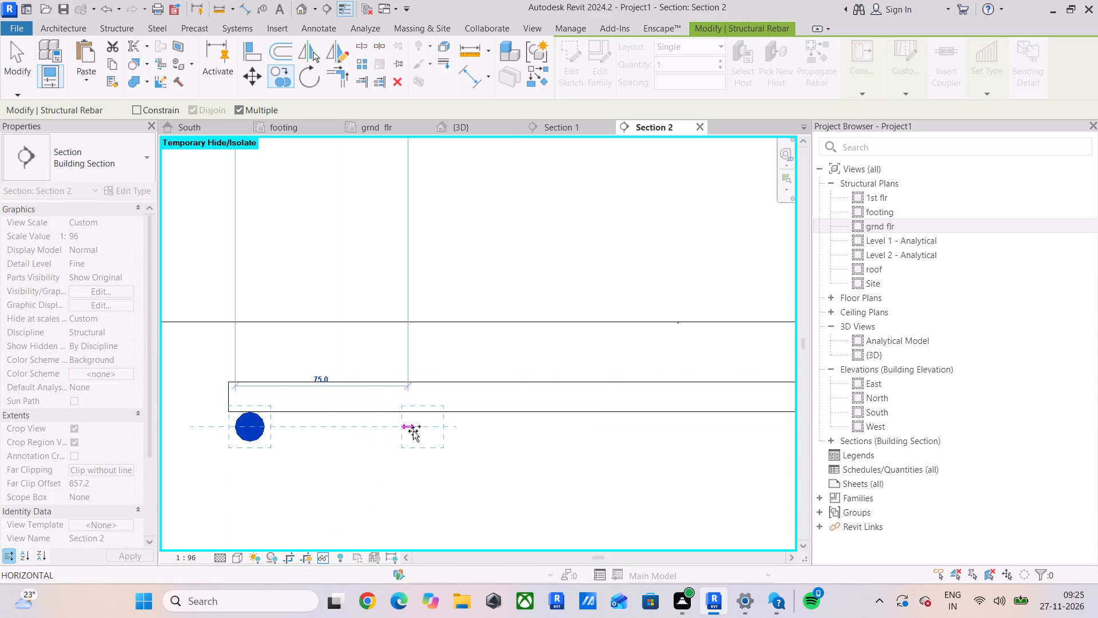
{"action": "type", "text": "150"}
{"action": "key", "text": "Return"}
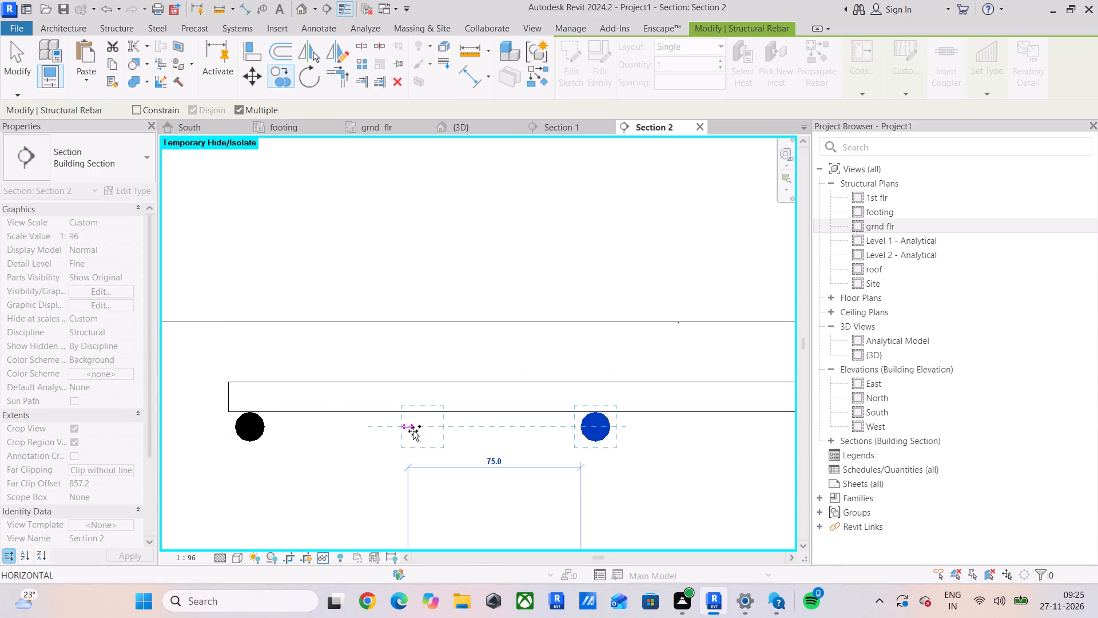
{"action": "key", "text": "Escape"}
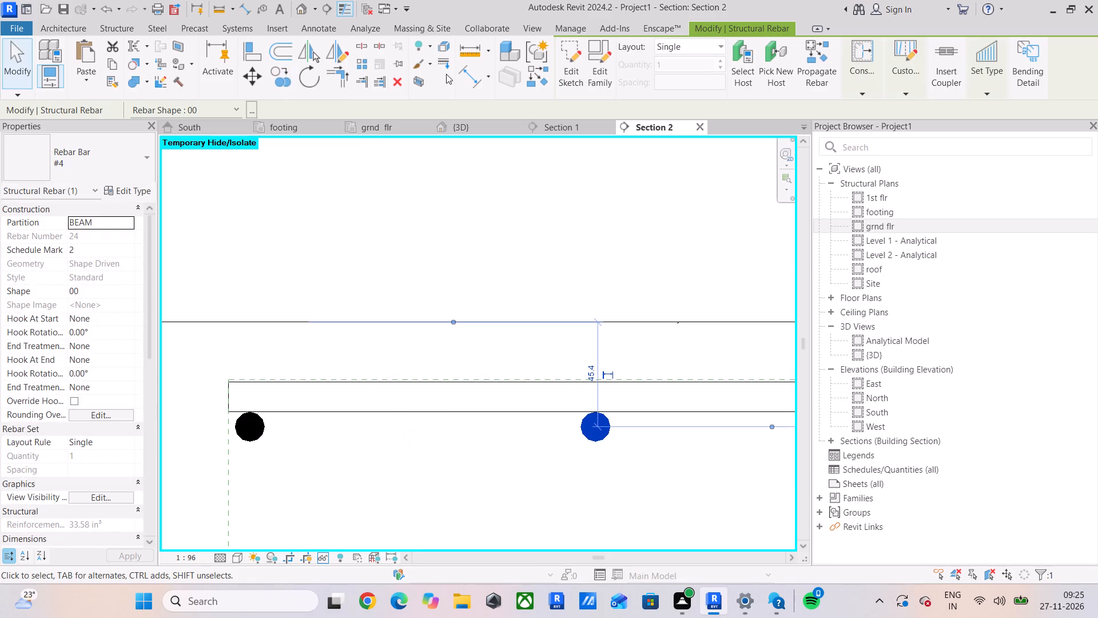
Place an aligned dimension across the clear gap between the first straight cross bar and its copy.
{"action": "left_click", "coordinate": [464, 82]}
{"action": "left_click_drag", "start_coordinate": [261, 423], "coordinate": [269, 425]}
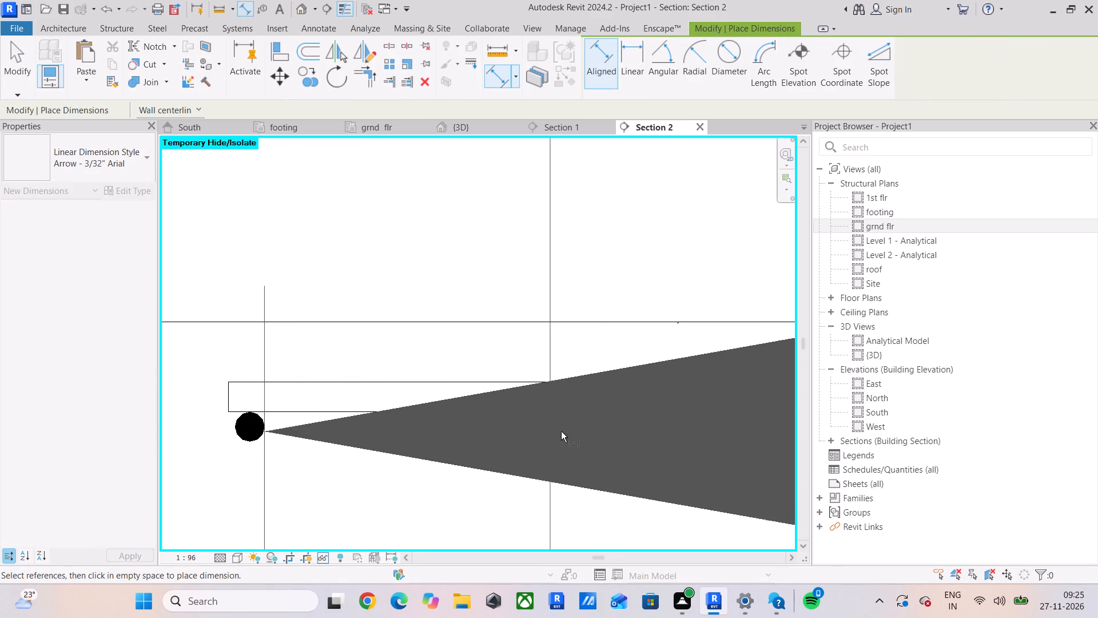
{"action": "left_click", "coordinate": [579, 438]}
{"action": "scroll", "coordinate": [550, 264], "scroll_direction": "down", "scroll_amount": 5}
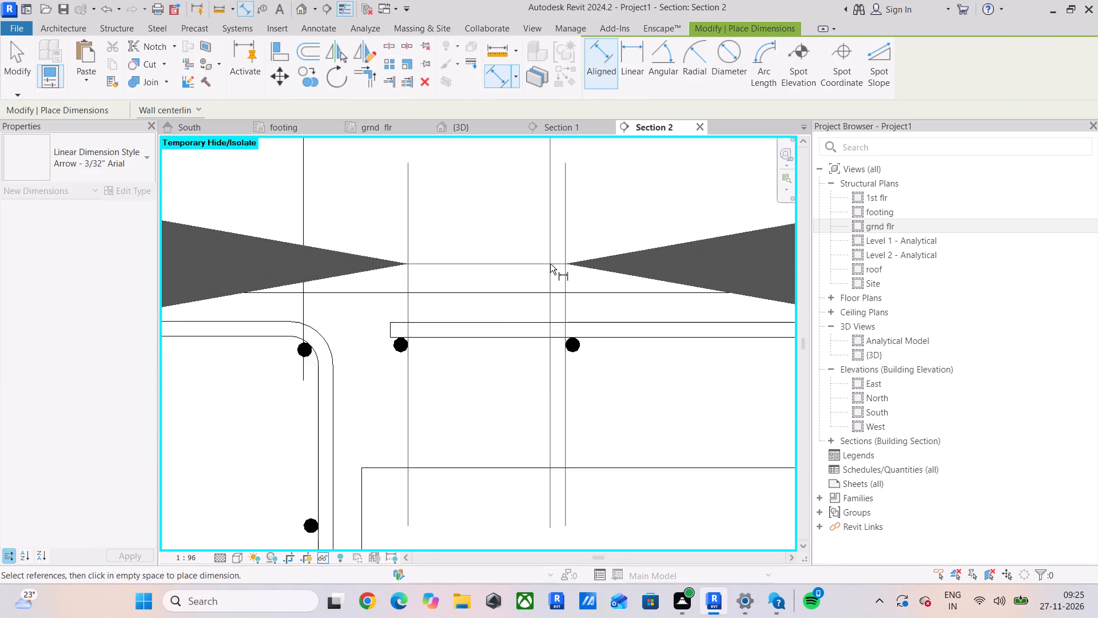
{"action": "middle_click_drag", "start_coordinate": [550, 264], "coordinate": [546, 477]}
{"action": "scroll", "coordinate": [548, 401], "scroll_direction": "down", "scroll_amount": 8}
{"action": "scroll", "coordinate": [548, 399], "scroll_direction": "up", "scroll_amount": 2}
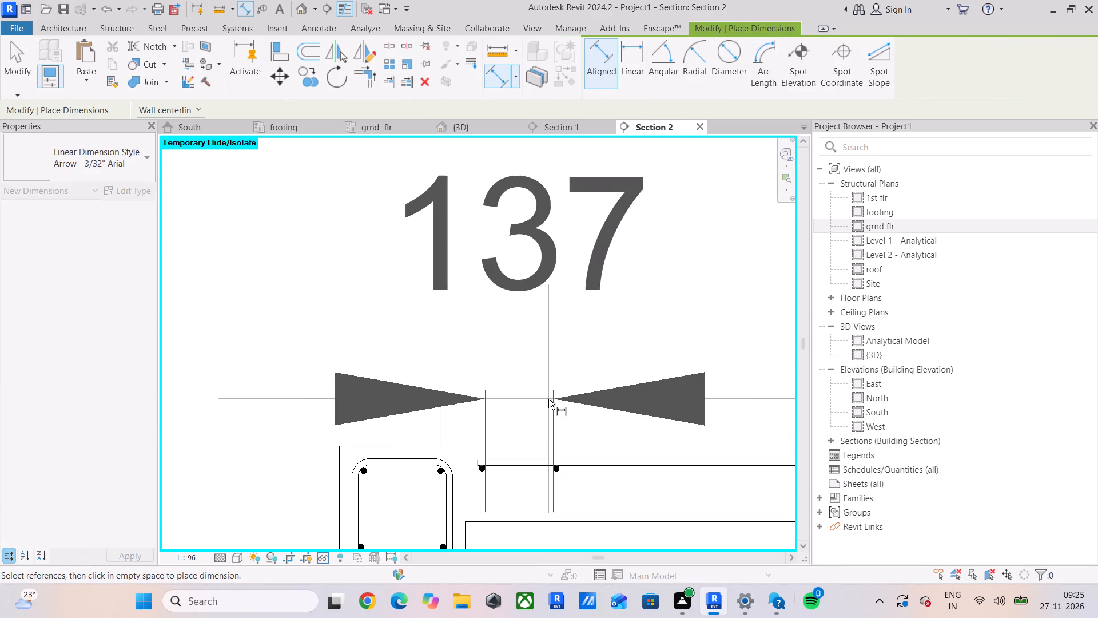
{"action": "middle_click_drag", "start_coordinate": [548, 399], "coordinate": [530, 328]}
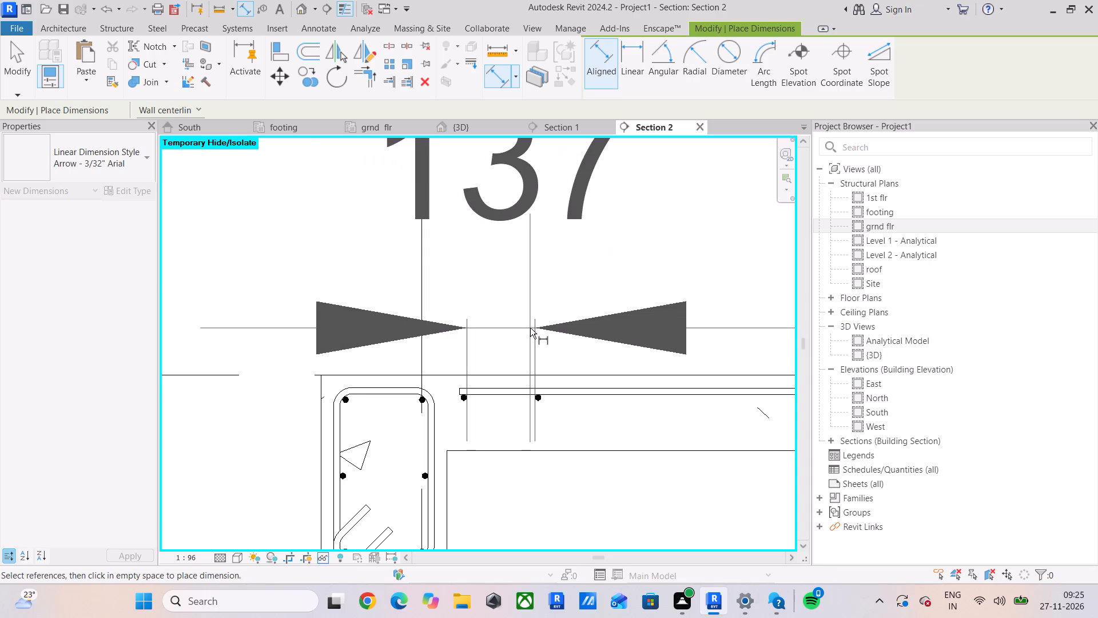
{"action": "left_click", "coordinate": [530, 328]}
{"action": "key", "text": "Escape"}
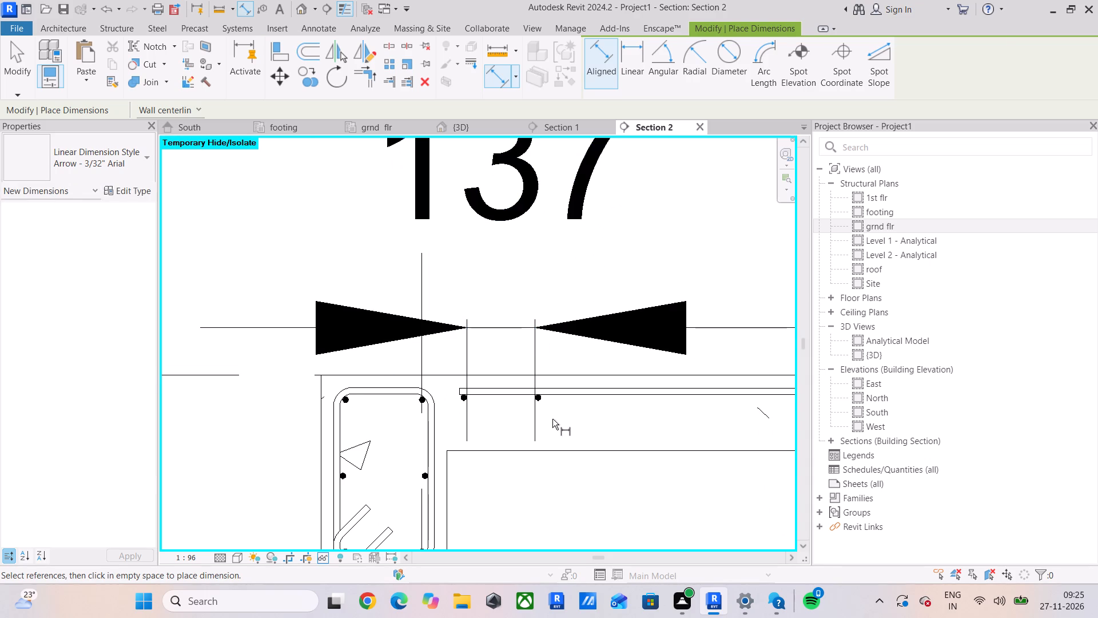
{"action": "key", "text": "Escape"}
Set the clear gap between the two cross bars to 150 mm by repositioning the copied bar.
{"action": "left_click", "coordinate": [543, 400]}
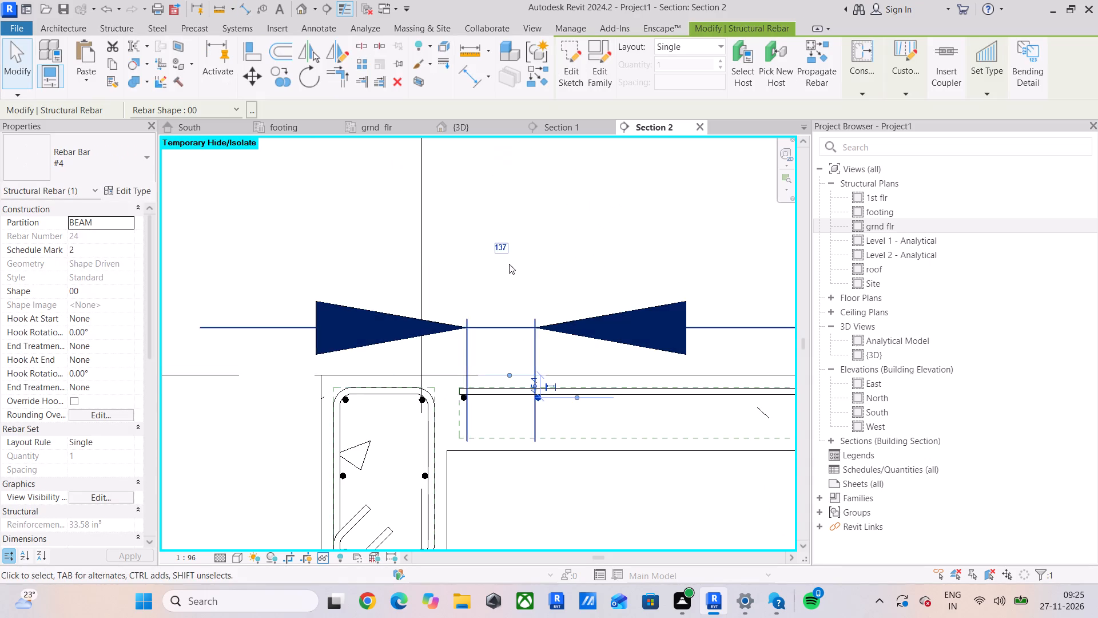
{"action": "left_click", "coordinate": [496, 245]}
{"action": "type", "text": "150"}
{"action": "key", "text": "Return"}
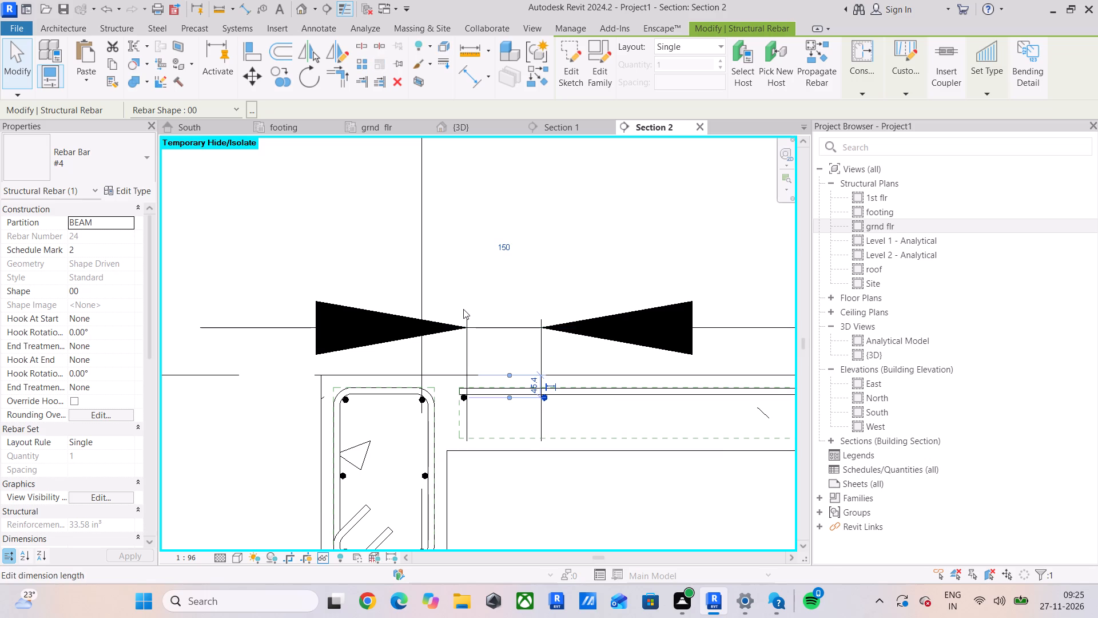
Delete the 150 mm dimension between the two cross bars.
{"action": "scroll", "coordinate": [463, 309], "scroll_direction": "up", "scroll_amount": 1}
{"action": "scroll", "coordinate": [471, 426], "scroll_direction": "up", "scroll_amount": 4}
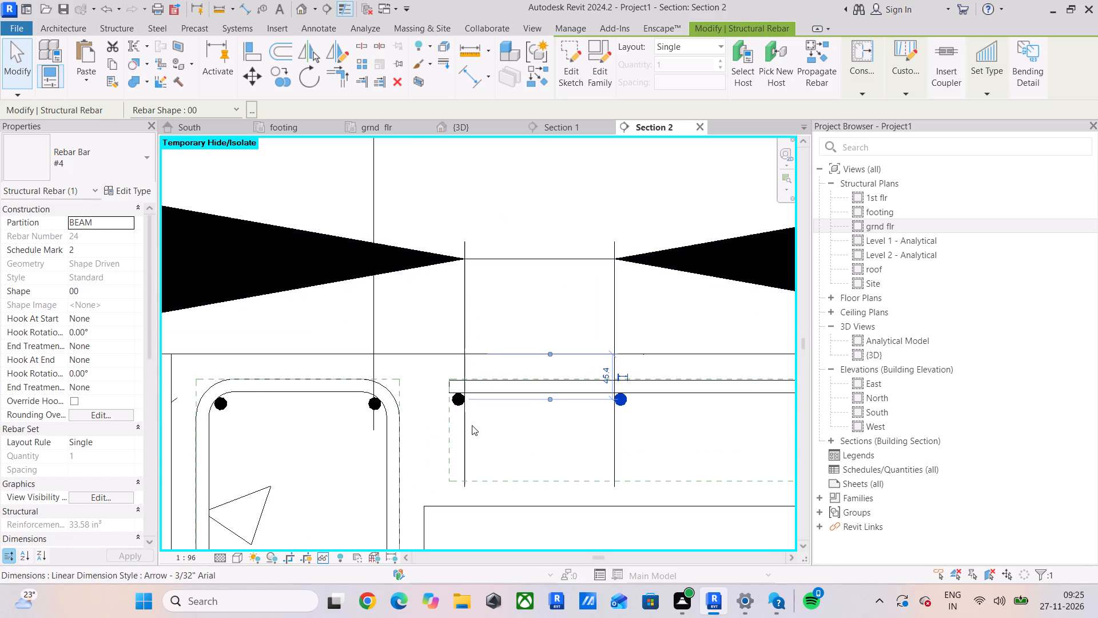
{"action": "scroll", "coordinate": [532, 424], "scroll_direction": "down", "scroll_amount": 4}
{"action": "middle_click_drag", "start_coordinate": [547, 421], "coordinate": [474, 461]}
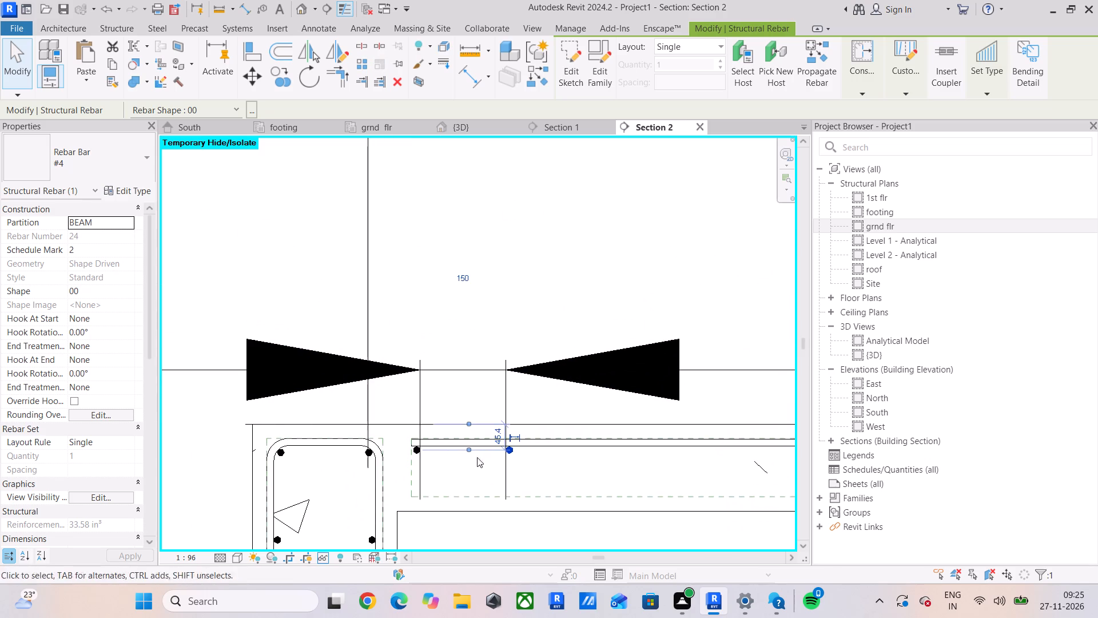
{"action": "left_click", "coordinate": [563, 378]}
{"action": "key", "text": "Delete"}
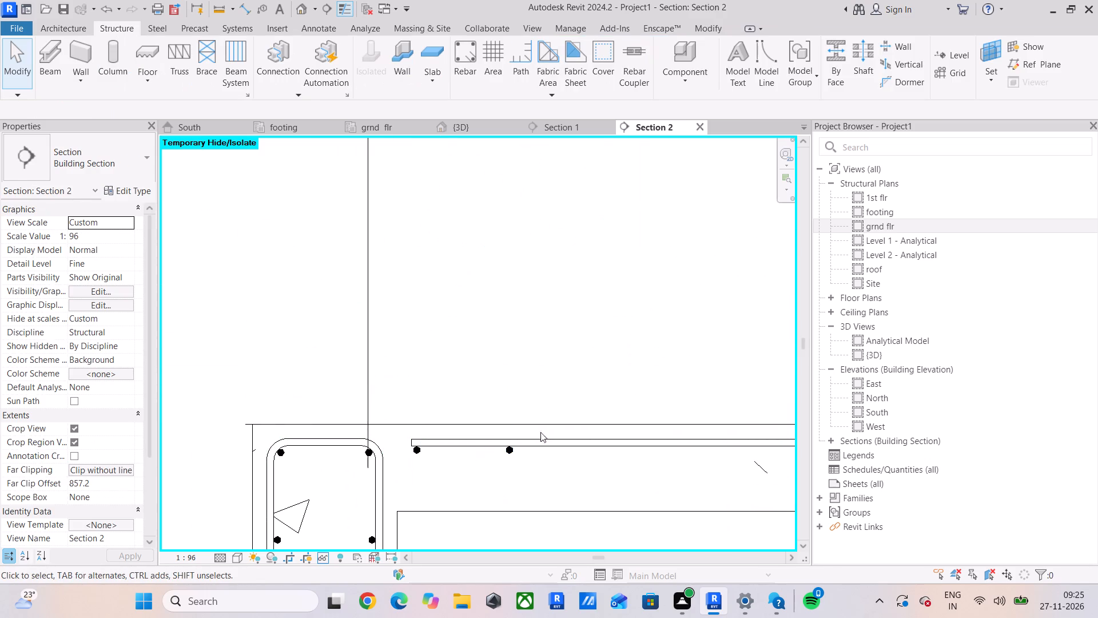
Copy the second cross bar repeatedly at 162.7 mm centres along the slab, up to the cranked bar's left bend.
{"action": "scroll", "coordinate": [417, 463], "scroll_direction": "up", "scroll_amount": 4}
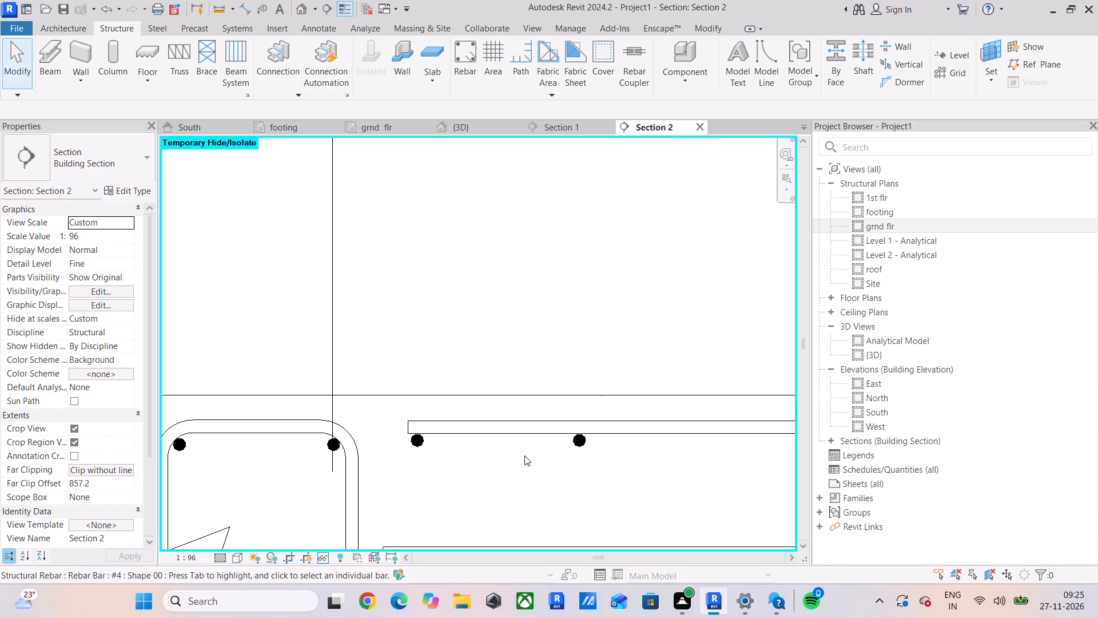
{"action": "left_click", "coordinate": [575, 446]}
{"action": "left_click", "coordinate": [279, 68]}
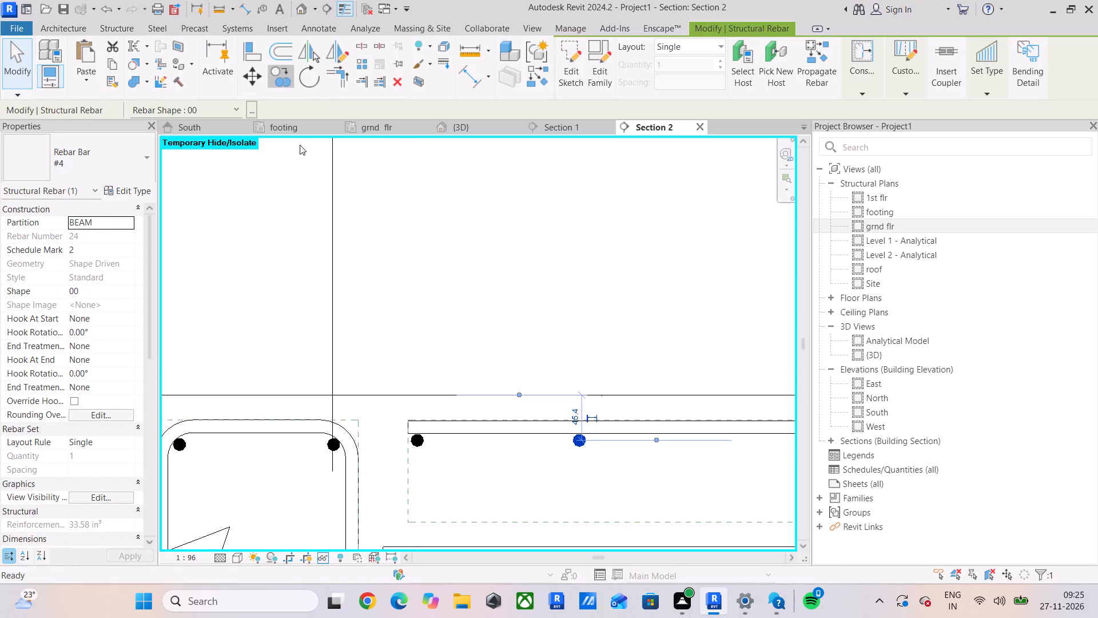
{"action": "scroll", "coordinate": [382, 422], "scroll_direction": "up", "scroll_amount": 4}
{"action": "left_click_drag", "start_coordinate": [440, 454], "coordinate": [446, 453]}
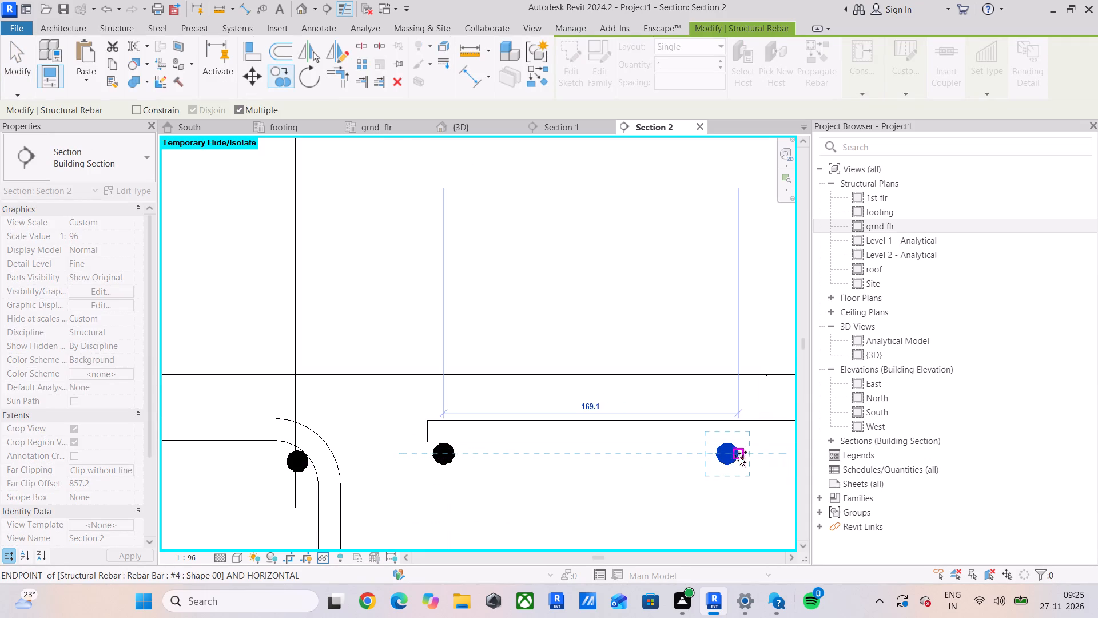
{"action": "left_click", "coordinate": [726, 454]}
{"action": "middle_click_drag", "start_coordinate": [737, 451], "coordinate": [283, 460]}
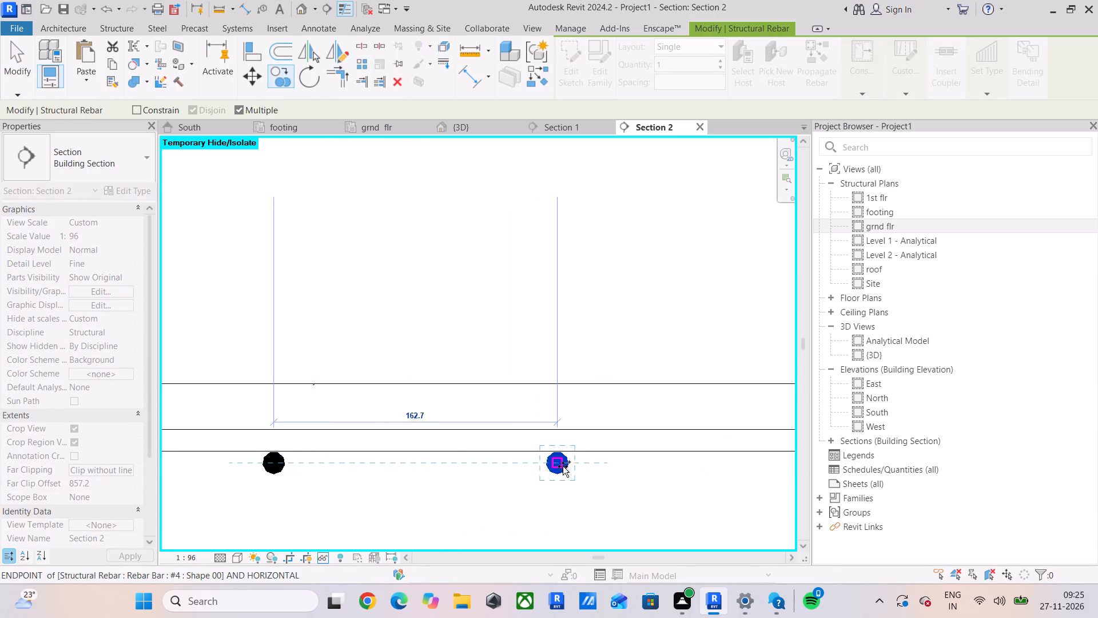
{"action": "left_click", "coordinate": [560, 465]}
{"action": "middle_click_drag", "start_coordinate": [645, 459], "coordinate": [197, 468]}
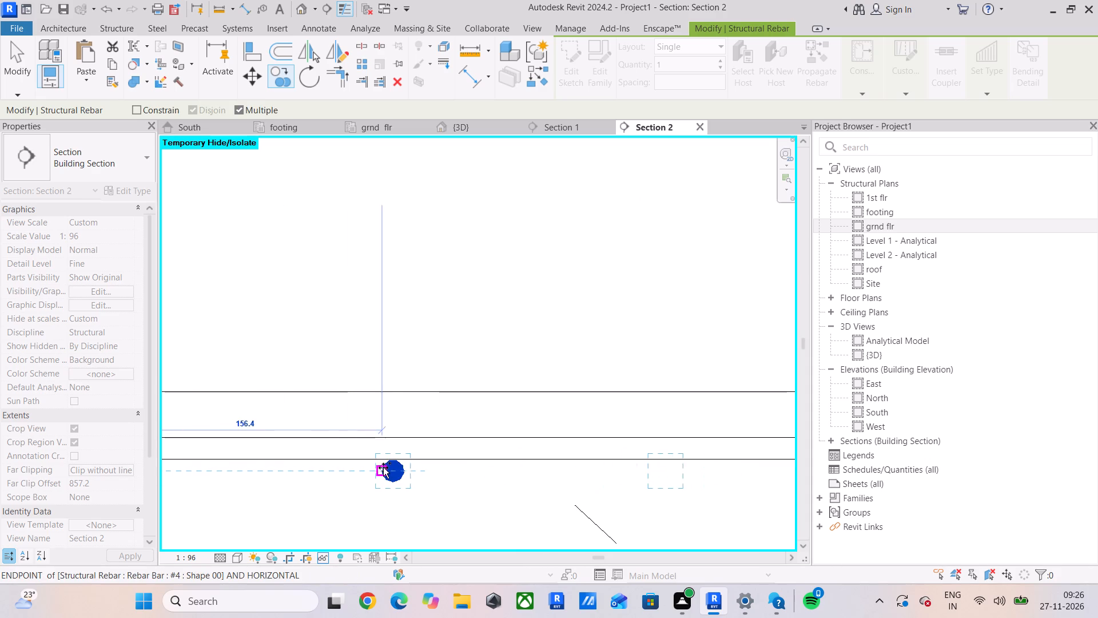
{"action": "left_click", "coordinate": [392, 471]}
{"action": "middle_click_drag", "start_coordinate": [510, 472], "coordinate": [233, 472]}
{"action": "left_click", "coordinate": [400, 470]}
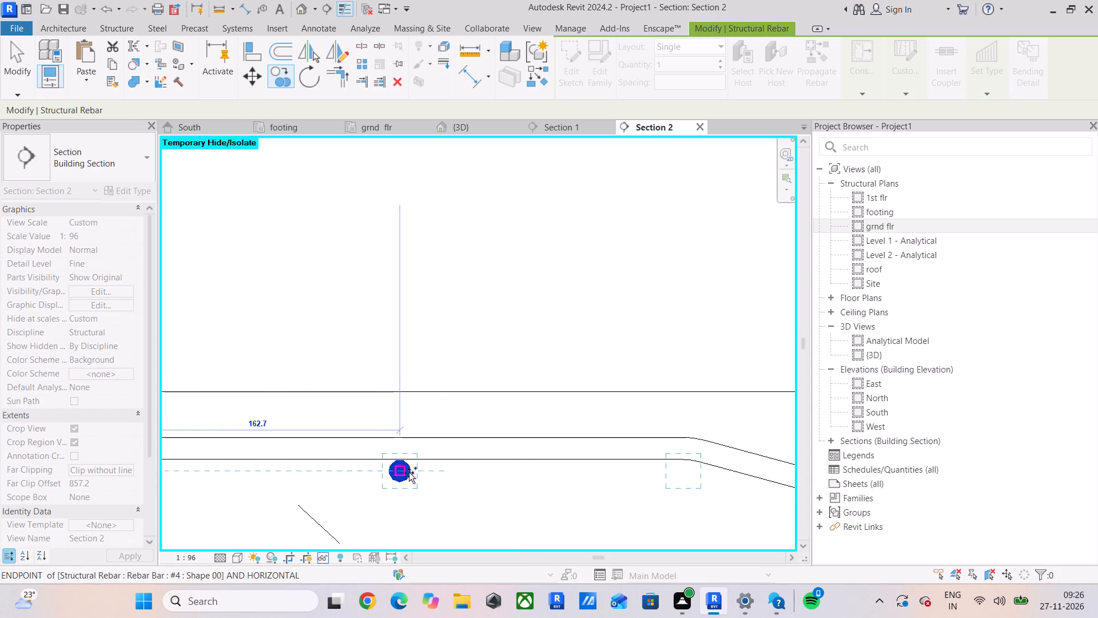
Continue the cross-bar copies at 162.7 mm centres above the cranked bar's lowered segment, just past the vertical line near midspan.
{"action": "middle_click_drag", "start_coordinate": [569, 483], "coordinate": [348, 484]}
{"action": "left_click", "coordinate": [464, 472]}
{"action": "middle_click_drag", "start_coordinate": [471, 471], "coordinate": [193, 472]}
{"action": "left_click_drag", "start_coordinate": [469, 473], "coordinate": [478, 473]}
{"action": "middle_click_drag", "start_coordinate": [618, 468], "coordinate": [233, 471]}
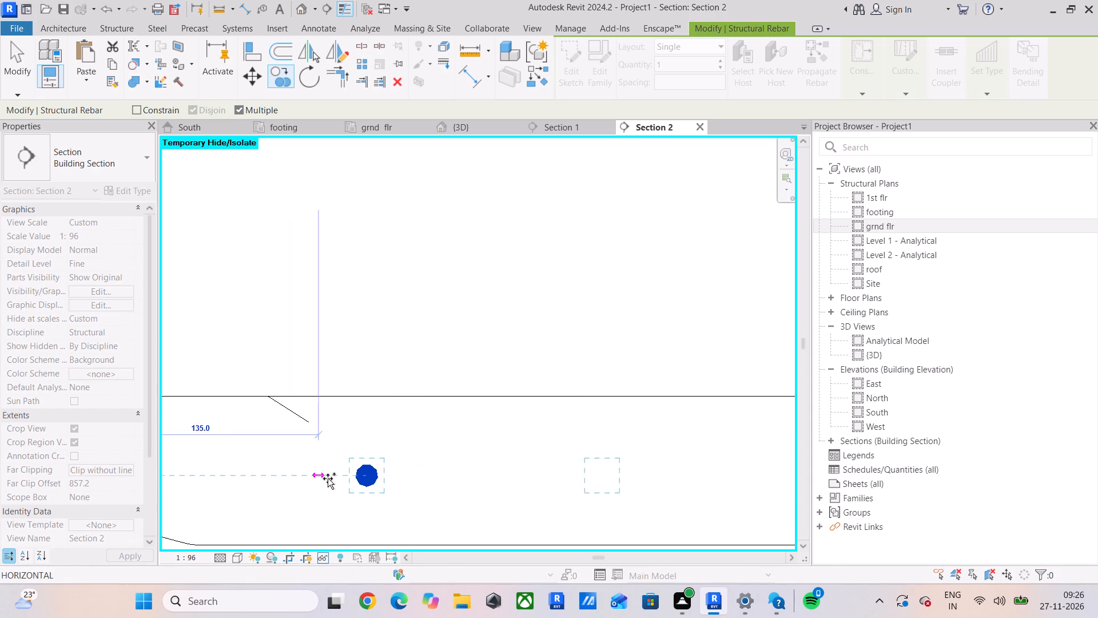
{"action": "left_click", "coordinate": [368, 477]}
{"action": "middle_click_drag", "start_coordinate": [499, 468], "coordinate": [192, 469]}
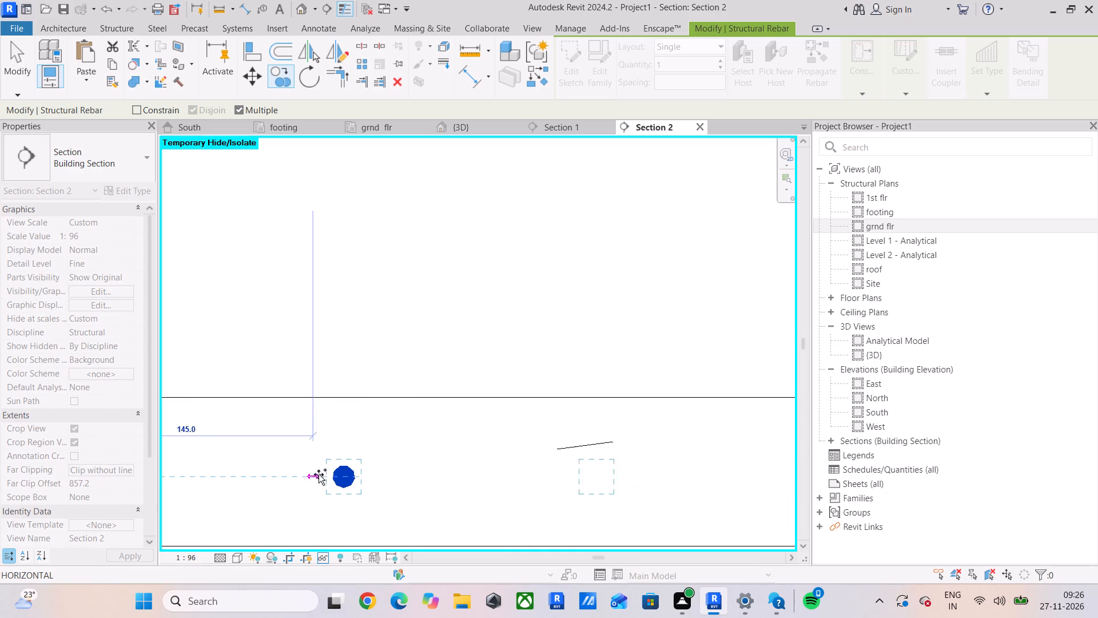
{"action": "left_click", "coordinate": [342, 479]}
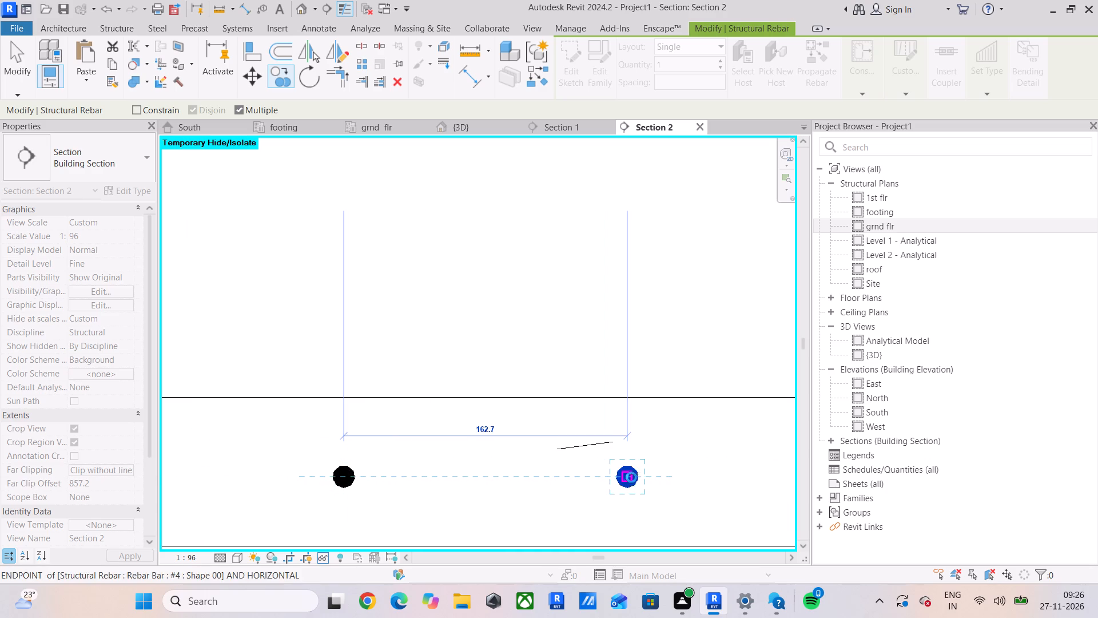
{"action": "left_click", "coordinate": [631, 477]}
{"action": "middle_click_drag", "start_coordinate": [631, 478], "coordinate": [173, 481]}
{"action": "left_click", "coordinate": [455, 479]}
{"action": "middle_click_drag", "start_coordinate": [486, 478], "coordinate": [460, 478]}
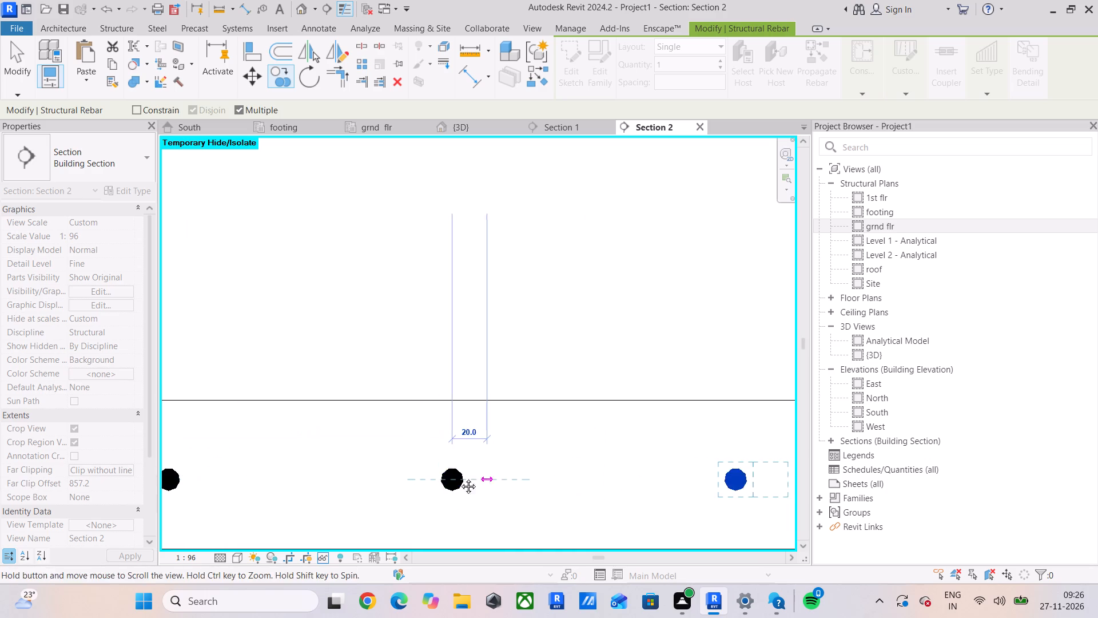
{"action": "middle_click_drag", "start_coordinate": [460, 478], "coordinate": [141, 478]}
{"action": "left_click", "coordinate": [389, 484]}
{"action": "middle_click_drag", "start_coordinate": [479, 482], "coordinate": [171, 484]}
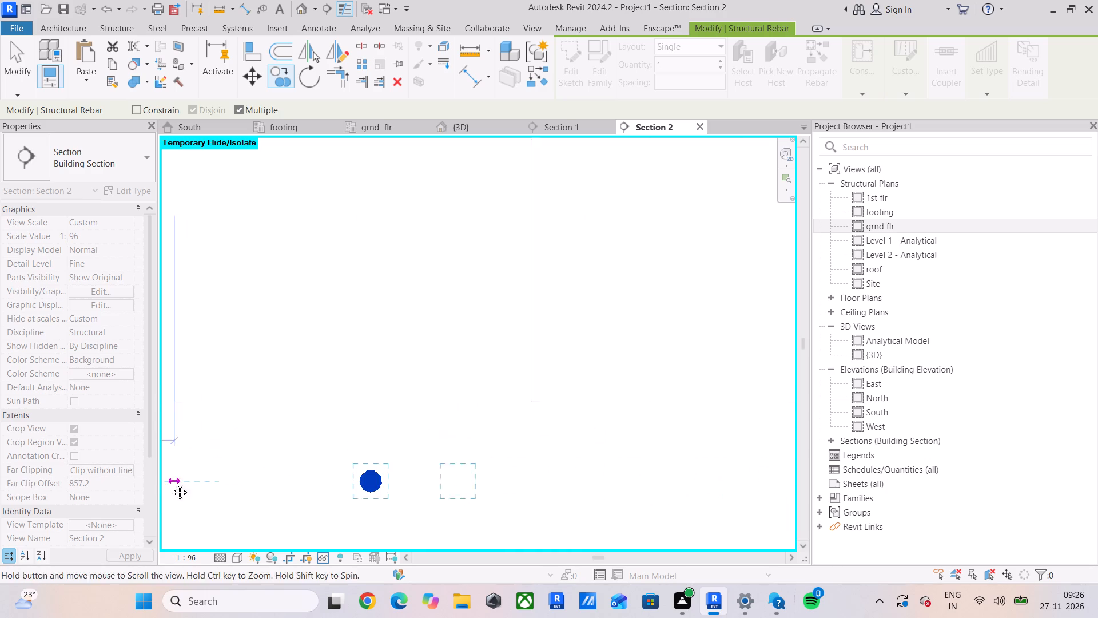
{"action": "middle_click_drag", "start_coordinate": [171, 484], "coordinate": [170, 484]}
{"action": "left_click", "coordinate": [367, 482]}
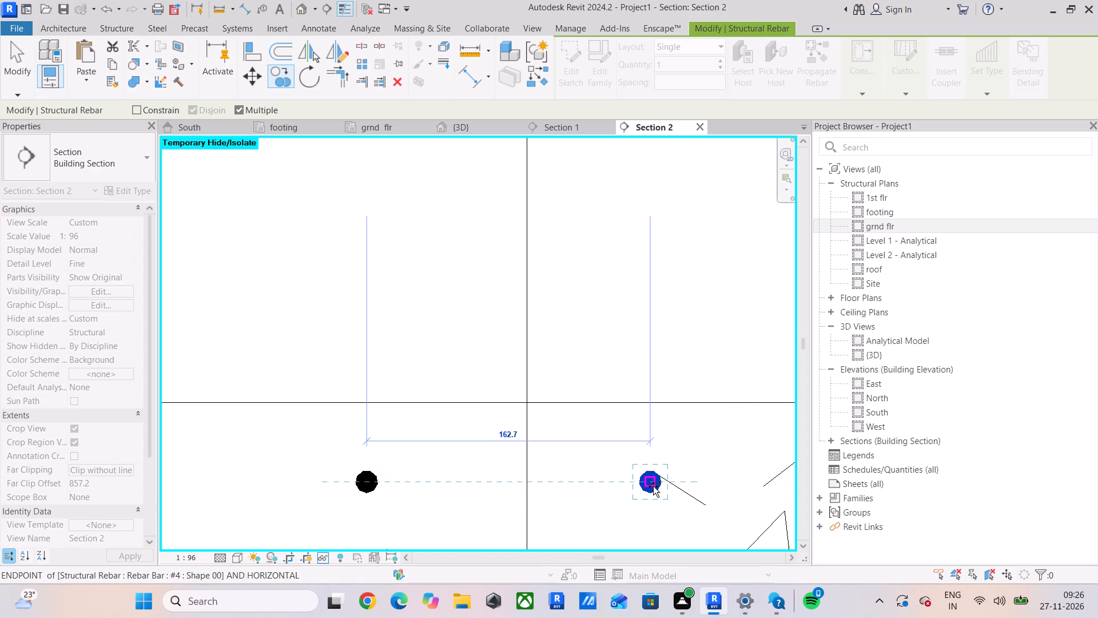
Continue the cross-bar copies at 162.7 mm centres from midspan to the start of the cranked bar's right raised segment.
{"action": "left_click", "coordinate": [653, 486]}
{"action": "middle_click_drag", "start_coordinate": [653, 486], "coordinate": [124, 501]}
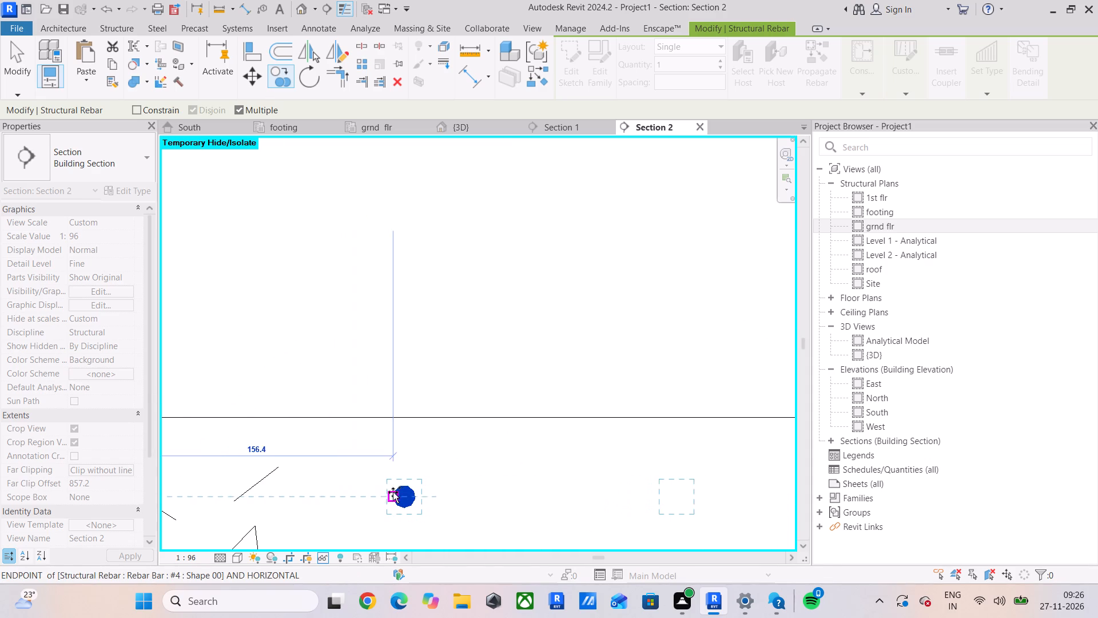
{"action": "left_click", "coordinate": [400, 494]}
{"action": "scroll", "coordinate": [395, 496], "scroll_direction": "down", "scroll_amount": 7}
{"action": "middle_click_drag", "start_coordinate": [425, 498], "coordinate": [208, 449]}
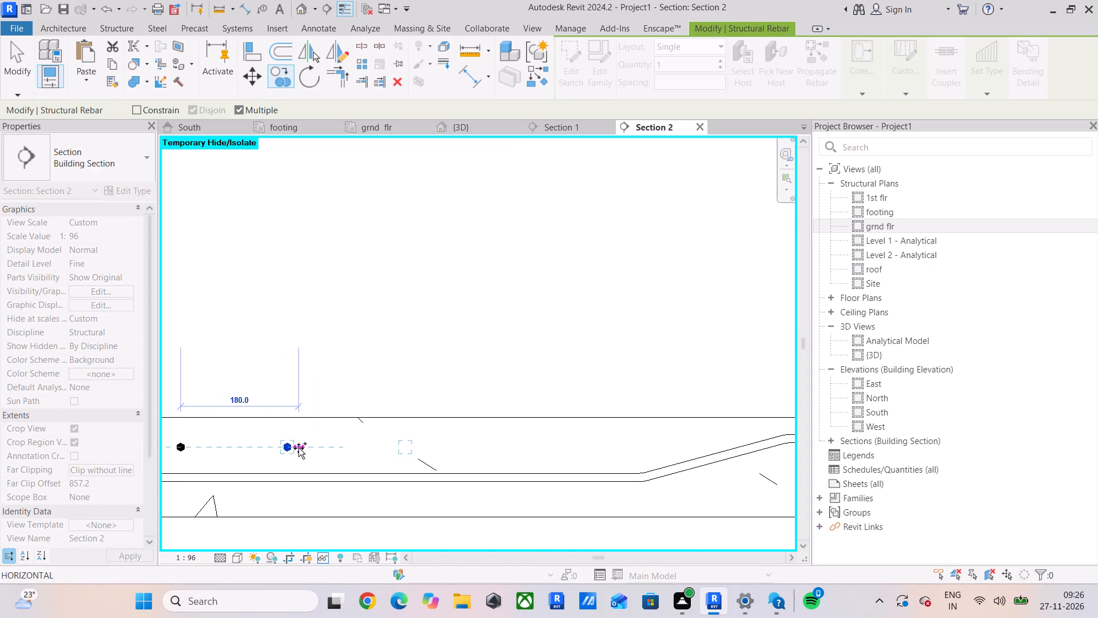
{"action": "scroll", "coordinate": [288, 449], "scroll_direction": "up", "scroll_amount": 4}
{"action": "left_click", "coordinate": [288, 449]}
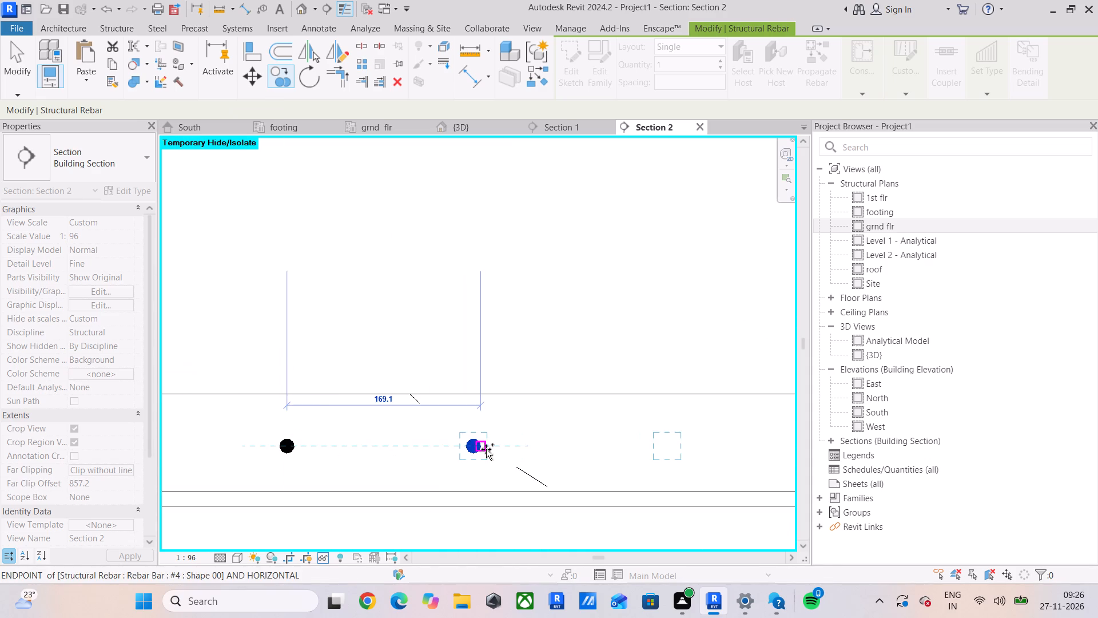
{"action": "left_click", "coordinate": [471, 449]}
{"action": "middle_click_drag", "start_coordinate": [504, 448], "coordinate": [148, 455]}
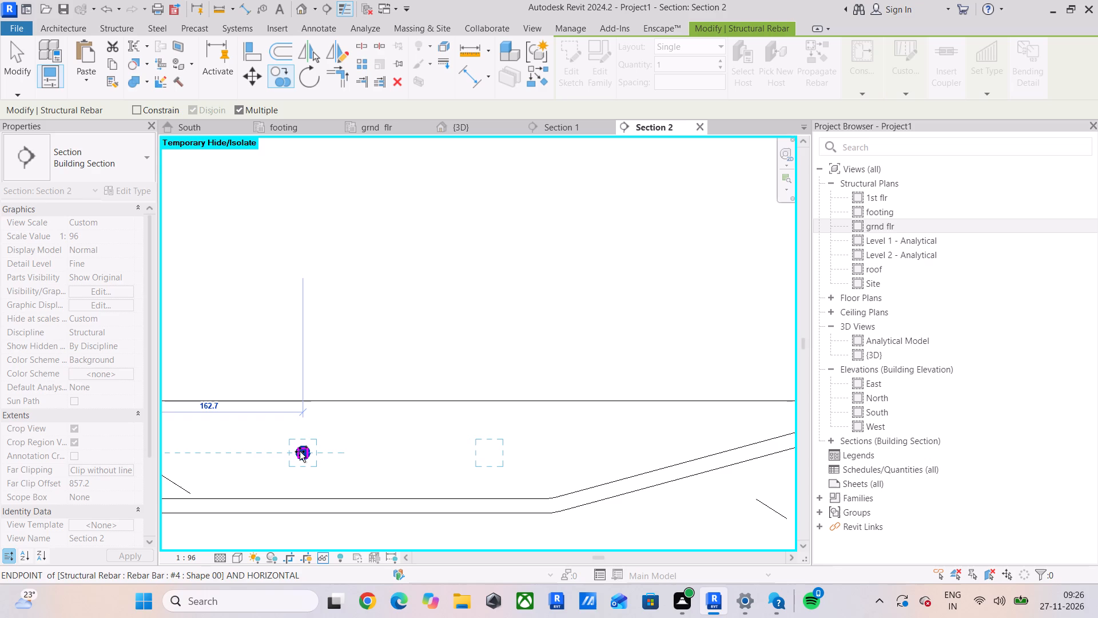
{"action": "left_click", "coordinate": [300, 451]}
{"action": "middle_click_drag", "start_coordinate": [396, 453], "coordinate": [81, 461]}
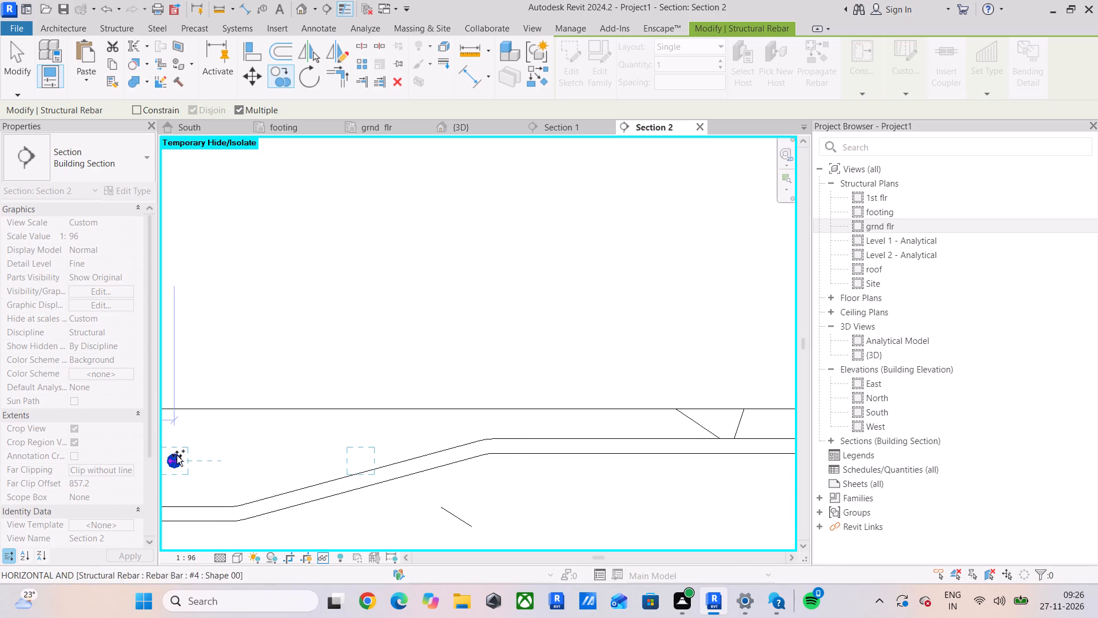
{"action": "left_click", "coordinate": [176, 460]}
{"action": "left_click", "coordinate": [362, 461]}
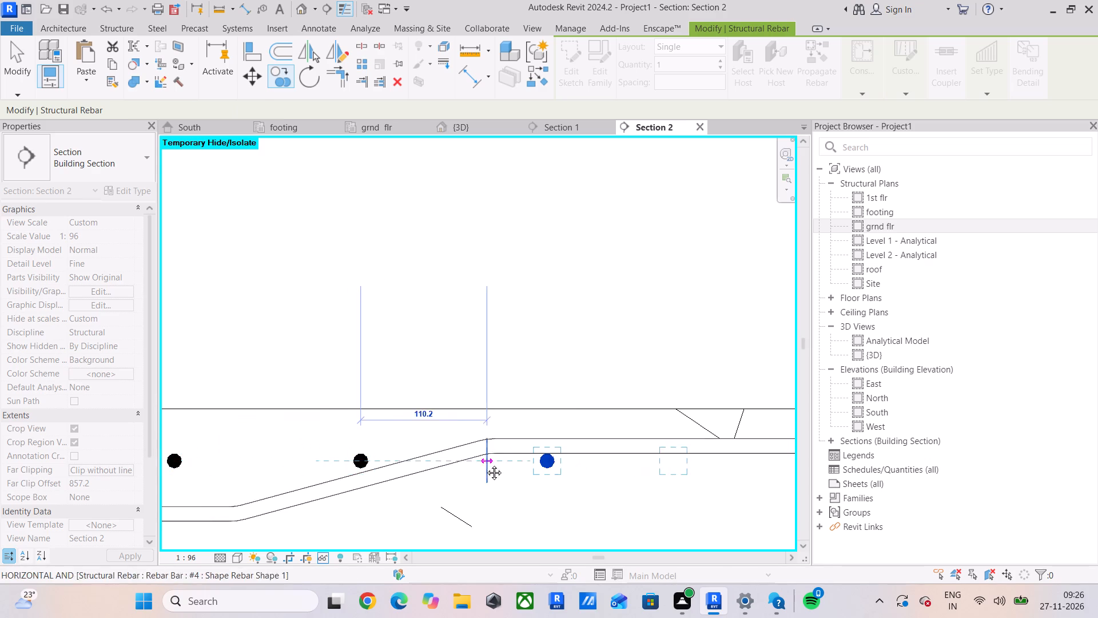
Complete the cross-bar copies at 162.7 mm centres beneath the cranked bar's right raised segment, ending beside the right beam.
{"action": "middle_click_drag", "start_coordinate": [486, 465], "coordinate": [218, 468]}
{"action": "left_click_drag", "start_coordinate": [280, 462], "coordinate": [285, 462]}
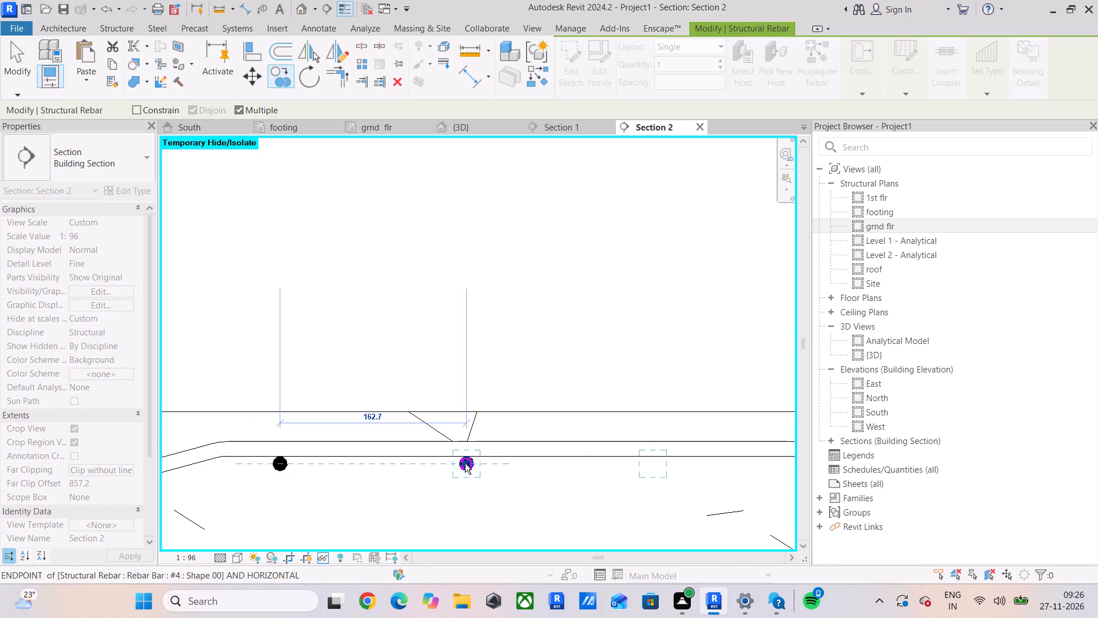
{"action": "left_click", "coordinate": [465, 463]}
{"action": "middle_click_drag", "start_coordinate": [466, 467], "coordinate": [110, 476]}
{"action": "left_click", "coordinate": [299, 473]}
{"action": "middle_click_drag", "start_coordinate": [352, 480], "coordinate": [157, 486]}
{"action": "left_click", "coordinate": [288, 478]}
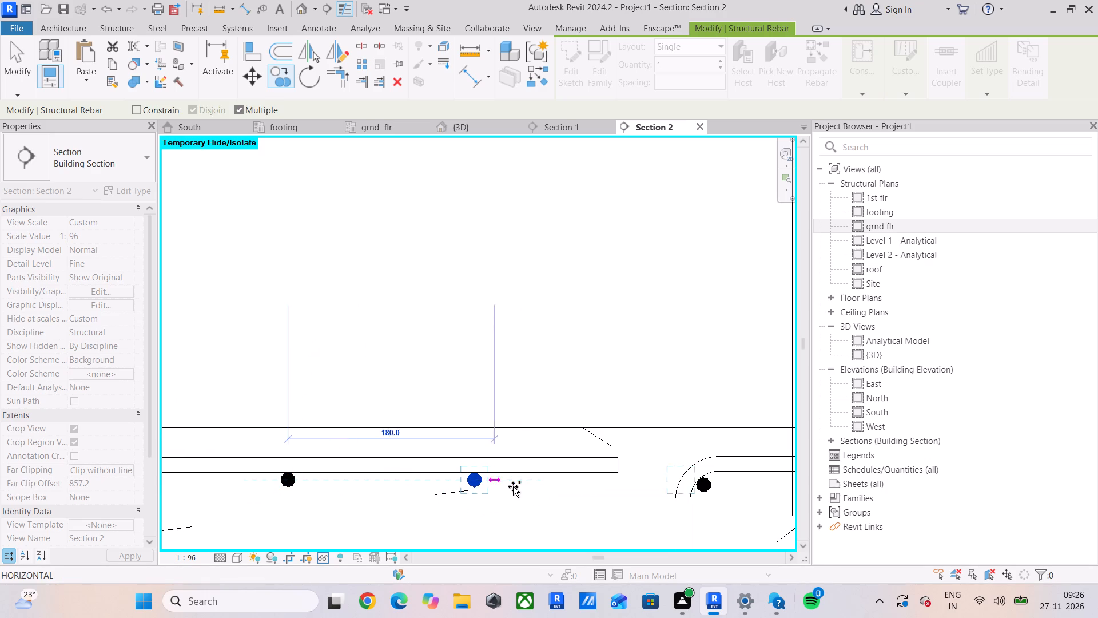
{"action": "left_click", "coordinate": [475, 477]}
{"action": "scroll", "coordinate": [479, 478], "scroll_direction": "down", "scroll_amount": 3}
{"action": "middle_click_drag", "start_coordinate": [507, 484], "coordinate": [387, 492]}
{"action": "scroll", "coordinate": [392, 489], "scroll_direction": "down", "scroll_amount": 2}
{"action": "middle_click_drag", "start_coordinate": [393, 489], "coordinate": [384, 397]}
{"action": "scroll", "coordinate": [398, 383], "scroll_direction": "up", "scroll_amount": 4}
{"action": "key", "text": "Escape"}
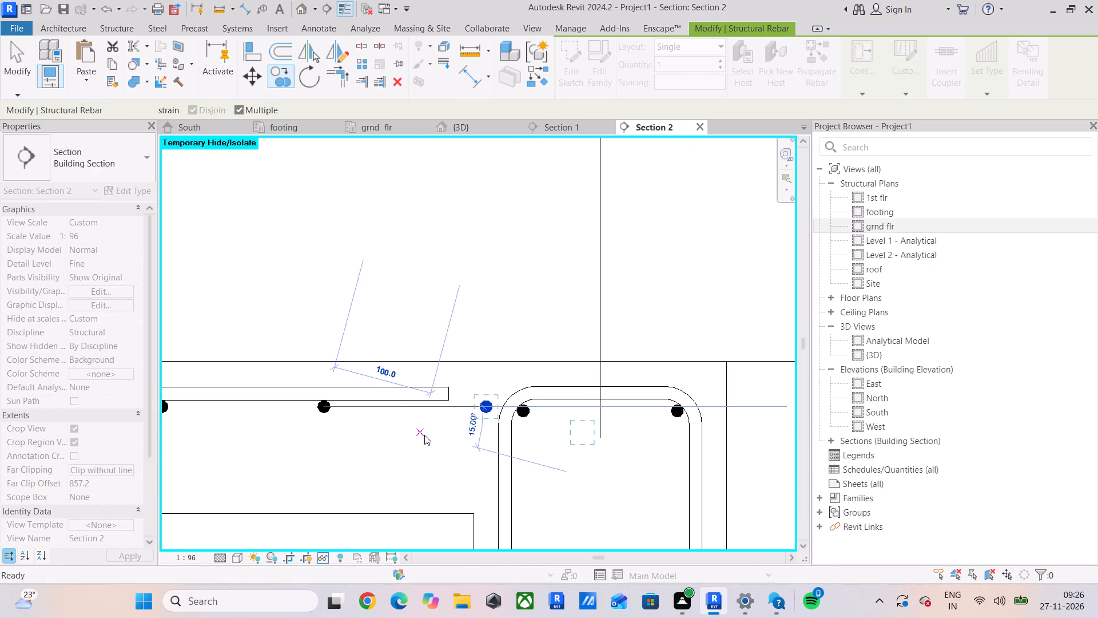
{"action": "key", "text": "Escape"}
Extend the cranked bar's right end past the last cross bar to the right beam's stirrup, making segment E 2'-10".
{"action": "scroll", "coordinate": [474, 414], "scroll_direction": "up", "scroll_amount": 4}
{"action": "left_click", "coordinate": [424, 379]}
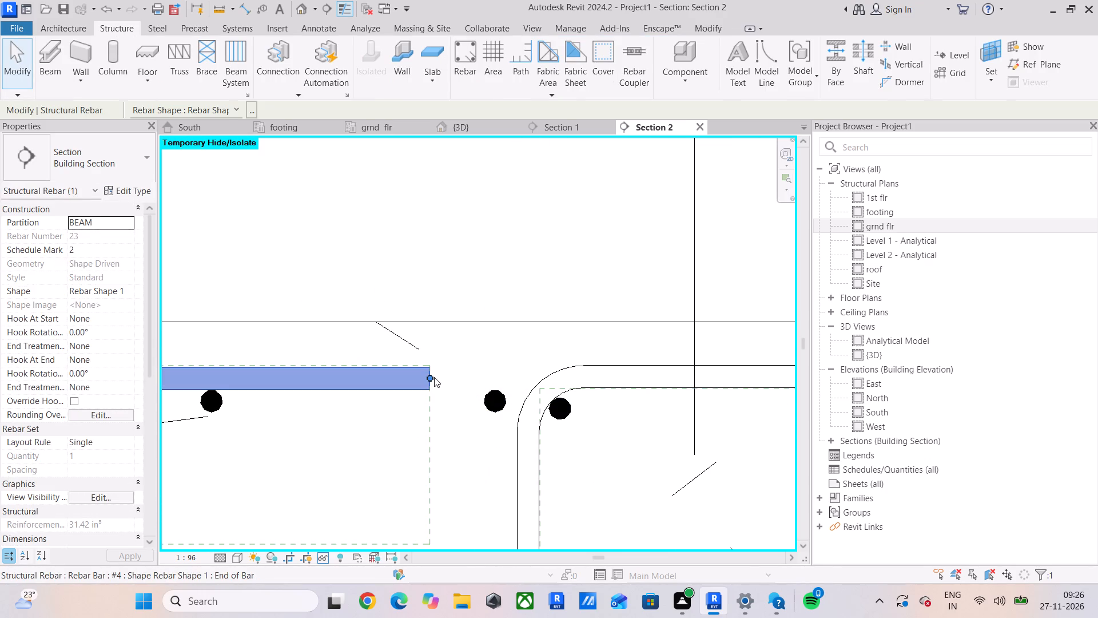
{"action": "scroll", "coordinate": [437, 459], "scroll_direction": "down", "scroll_amount": 4}
{"action": "middle_click_drag", "start_coordinate": [437, 460], "coordinate": [501, 453]}
{"action": "scroll", "coordinate": [501, 453], "scroll_direction": "down", "scroll_amount": 2}
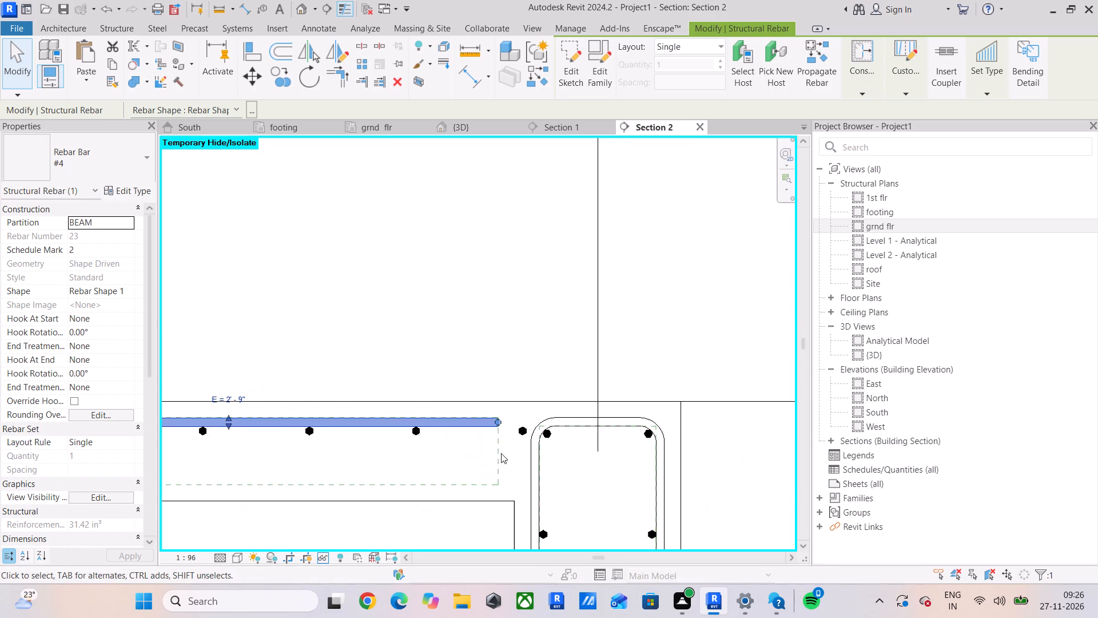
{"action": "scroll", "coordinate": [501, 453], "scroll_direction": "down", "scroll_amount": 4}
{"action": "scroll", "coordinate": [510, 445], "scroll_direction": "up", "scroll_amount": 4}
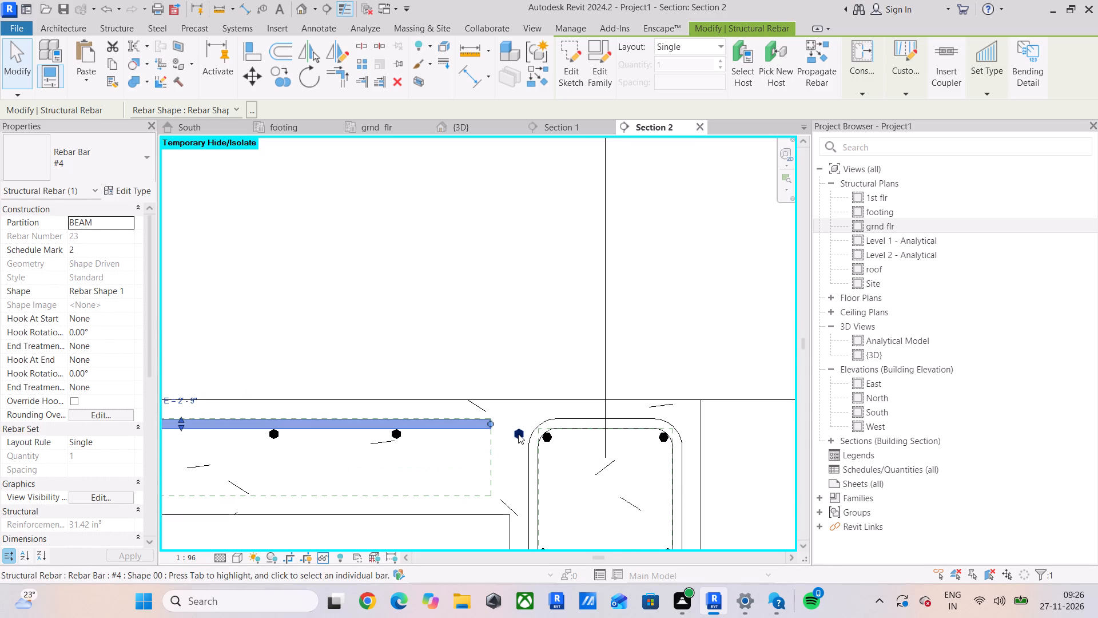
{"action": "scroll", "coordinate": [486, 426], "scroll_direction": "up", "scroll_amount": 4}
{"action": "left_click_drag", "start_coordinate": [495, 421], "coordinate": [522, 421]}
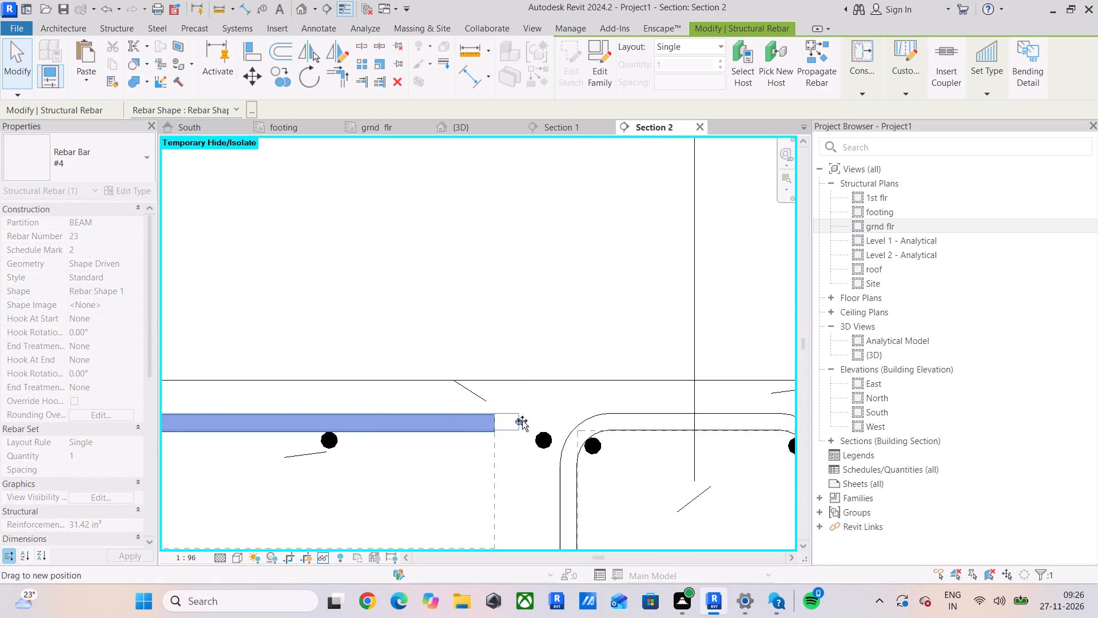
{"action": "left_click_drag", "start_coordinate": [522, 421], "coordinate": [552, 421]}
Extend the cranked bar's left end into the left beam to the vertical line, making segment A 3'-0".
{"action": "scroll", "coordinate": [499, 504], "scroll_direction": "down", "scroll_amount": 11}
{"action": "middle_click_drag", "start_coordinate": [364, 511], "coordinate": [641, 454]}
{"action": "scroll", "coordinate": [476, 494], "scroll_direction": "down", "scroll_amount": 5}
{"action": "middle_click_drag", "start_coordinate": [409, 500], "coordinate": [558, 484]}
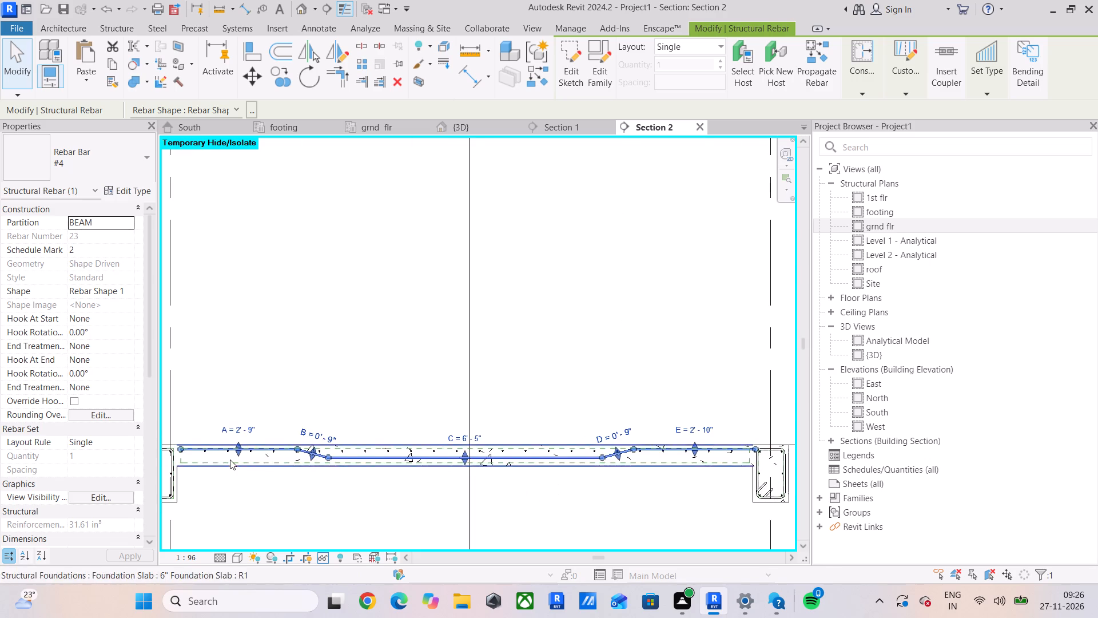
{"action": "middle_click_drag", "start_coordinate": [230, 459], "coordinate": [438, 459]}
{"action": "scroll", "coordinate": [364, 455], "scroll_direction": "up", "scroll_amount": 18}
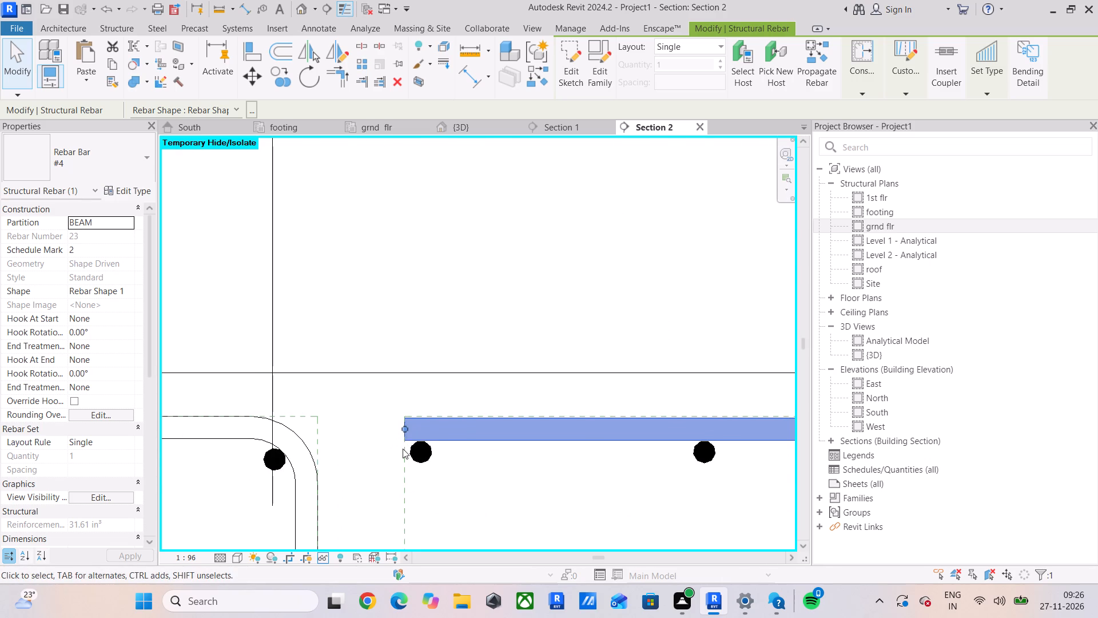
{"action": "left_click_drag", "start_coordinate": [402, 427], "coordinate": [282, 429]}
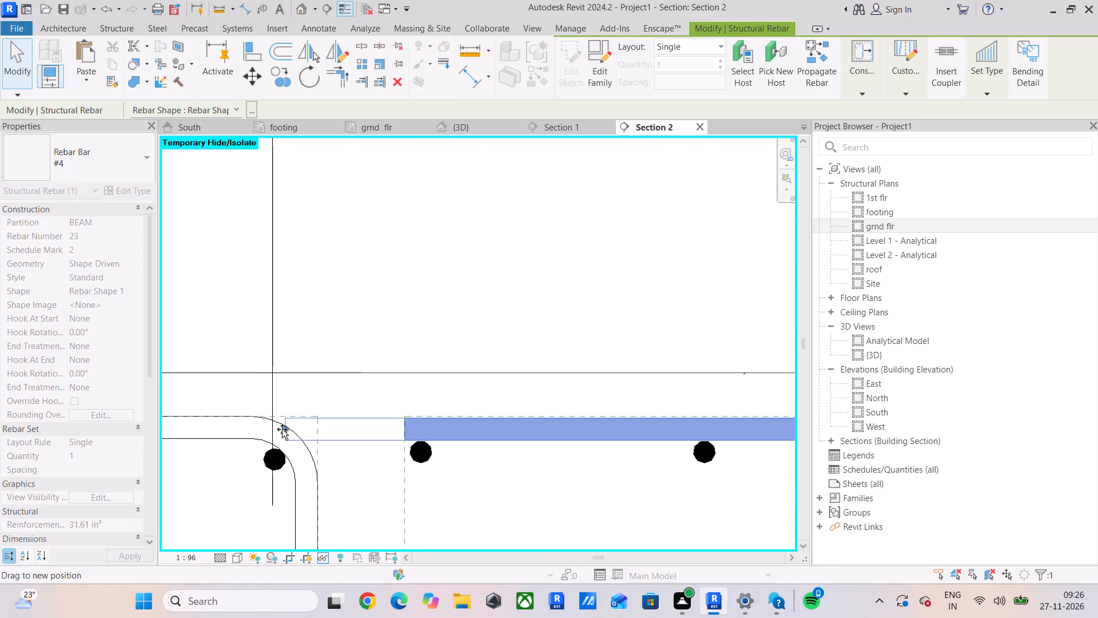
{"action": "left_click_drag", "start_coordinate": [282, 429], "coordinate": [272, 429]}
{"action": "left_click_drag", "start_coordinate": [272, 429], "coordinate": [273, 429]}
{"action": "scroll", "coordinate": [453, 468], "scroll_direction": "down", "scroll_amount": 8}
{"action": "middle_click_drag", "start_coordinate": [492, 494], "coordinate": [371, 466]}
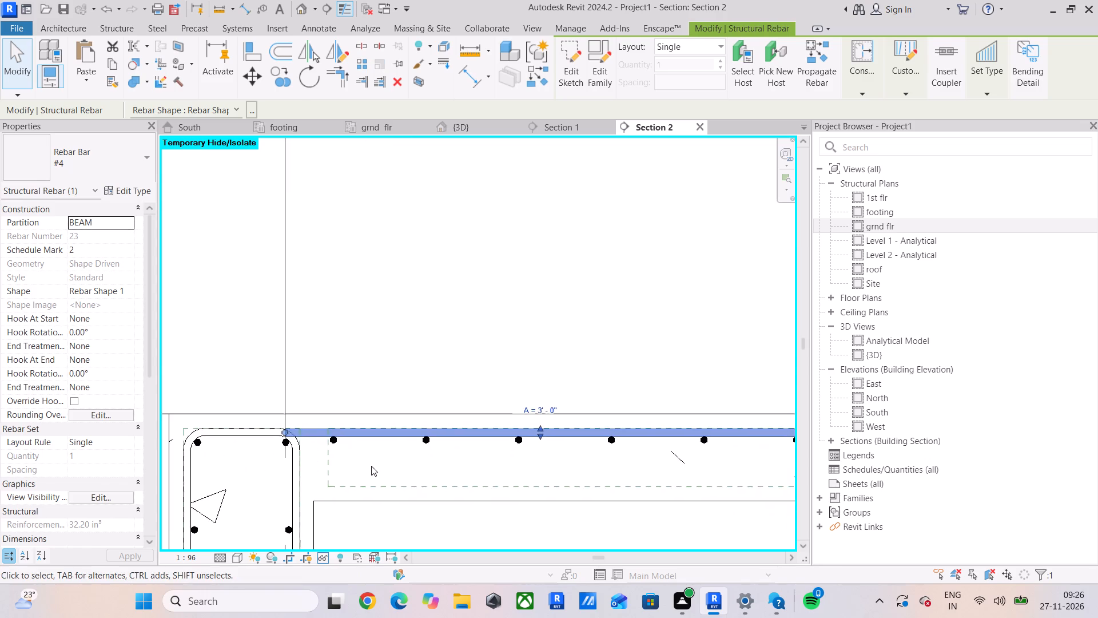
{"action": "left_click", "coordinate": [383, 466]}
Nudge the cross bar at the cranked bar's left inclined segment down below it, to 87.9 mm from the slab top.
{"action": "scroll", "coordinate": [387, 466], "scroll_direction": "down", "scroll_amount": 3}
{"action": "middle_click_drag", "start_coordinate": [395, 468], "coordinate": [296, 444]}
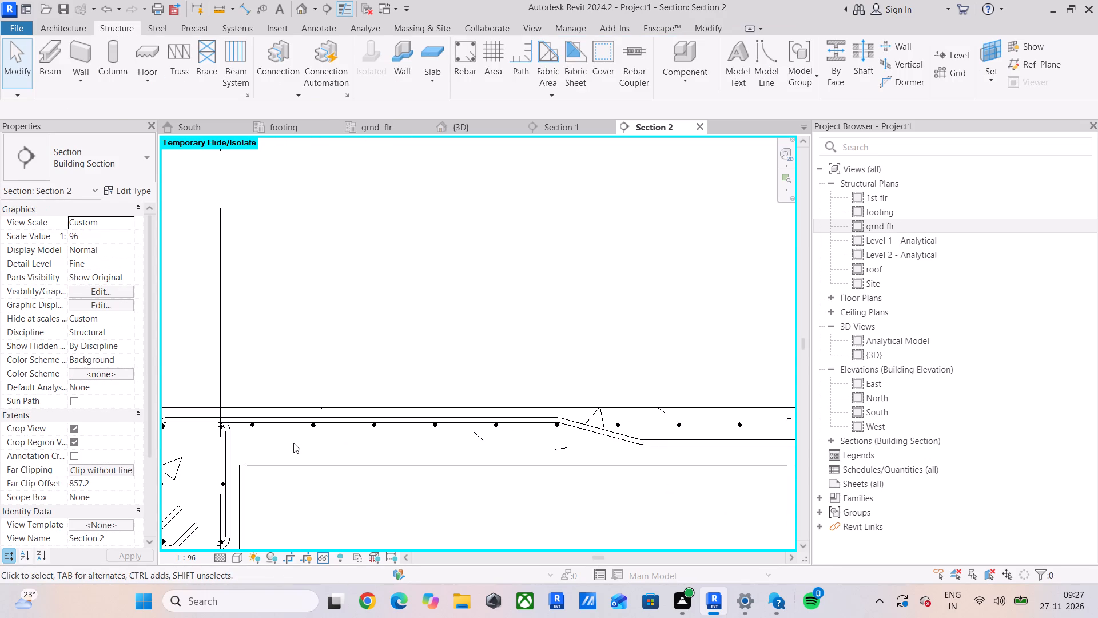
{"action": "scroll", "coordinate": [293, 443], "scroll_direction": "down", "scroll_amount": 4}
{"action": "middle_click_drag", "start_coordinate": [288, 445], "coordinate": [208, 446]}
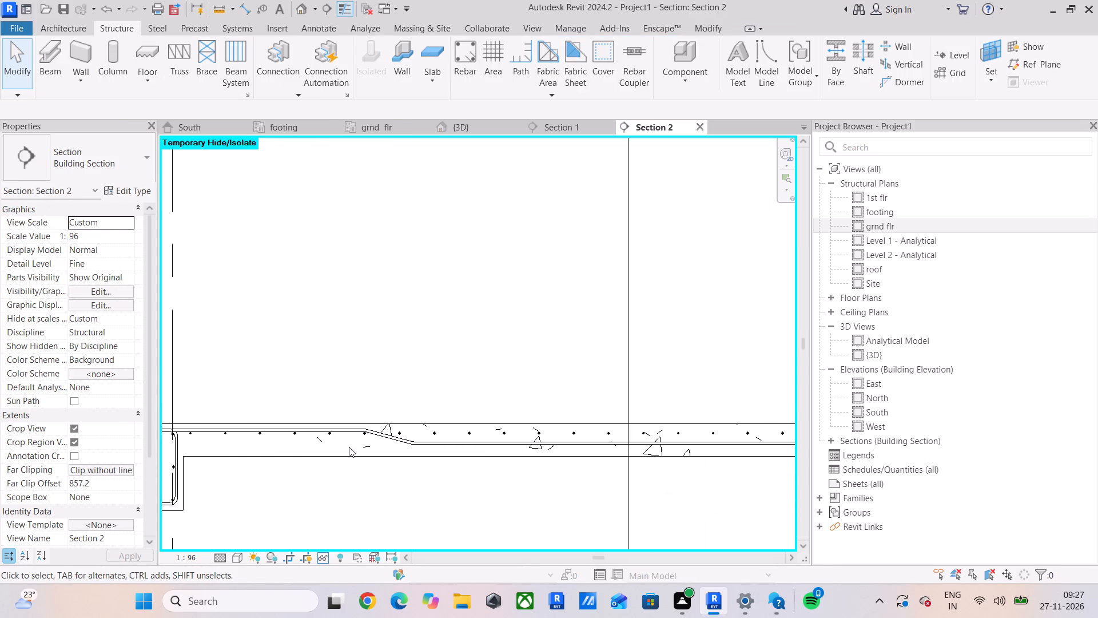
{"action": "scroll", "coordinate": [365, 436], "scroll_direction": "up", "scroll_amount": 4}
{"action": "middle_click_drag", "start_coordinate": [427, 449], "coordinate": [285, 442]}
{"action": "left_click", "coordinate": [279, 422]}
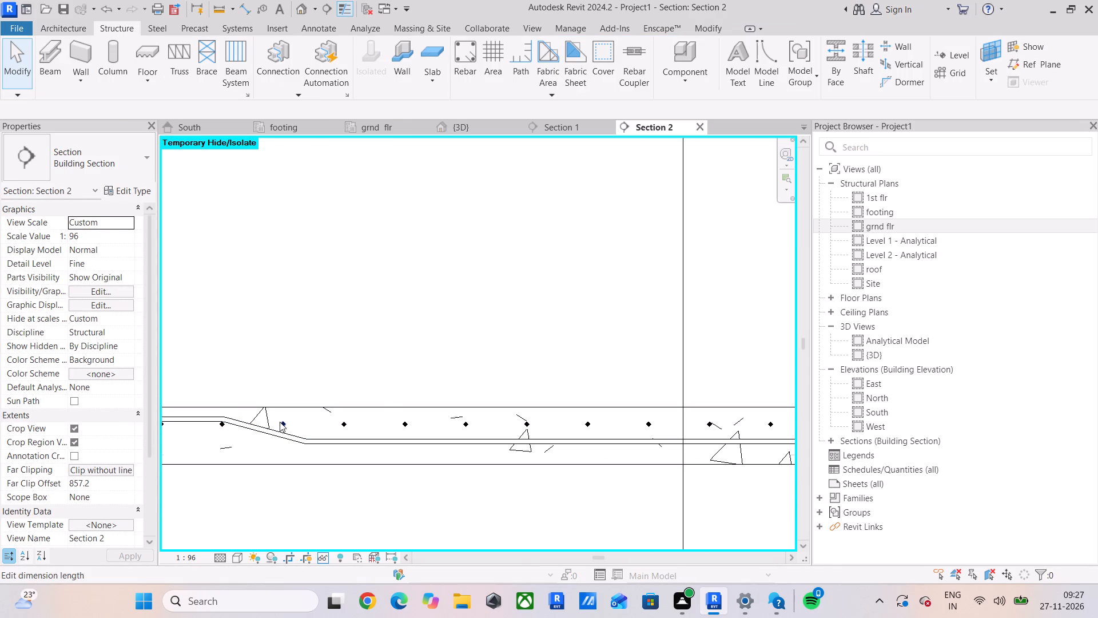
{"action": "scroll", "coordinate": [280, 435], "scroll_direction": "up", "scroll_amount": 8}
{"action": "key", "text": "Down"}
{"action": "key", "text": "Down"}
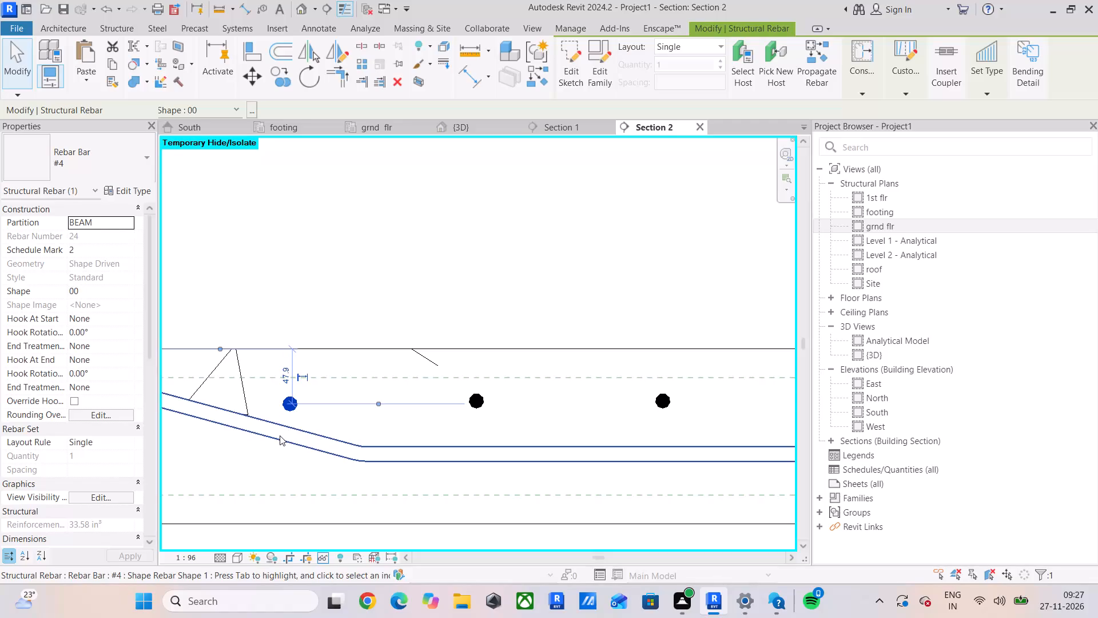
{"action": "key", "text": "Down"}
{"action": "key", "text": "Down"}
{"action": "key", "text": "Down"}
{"action": "key", "text": "Down"}
{"action": "key", "text": "Down"}
{"action": "key", "text": "Down"}
{"action": "key", "text": "Down"}
{"action": "key", "text": "Down"}
{"action": "key", "text": "Down"}
{"action": "key", "text": "Down"}
{"action": "key", "text": "Down"}
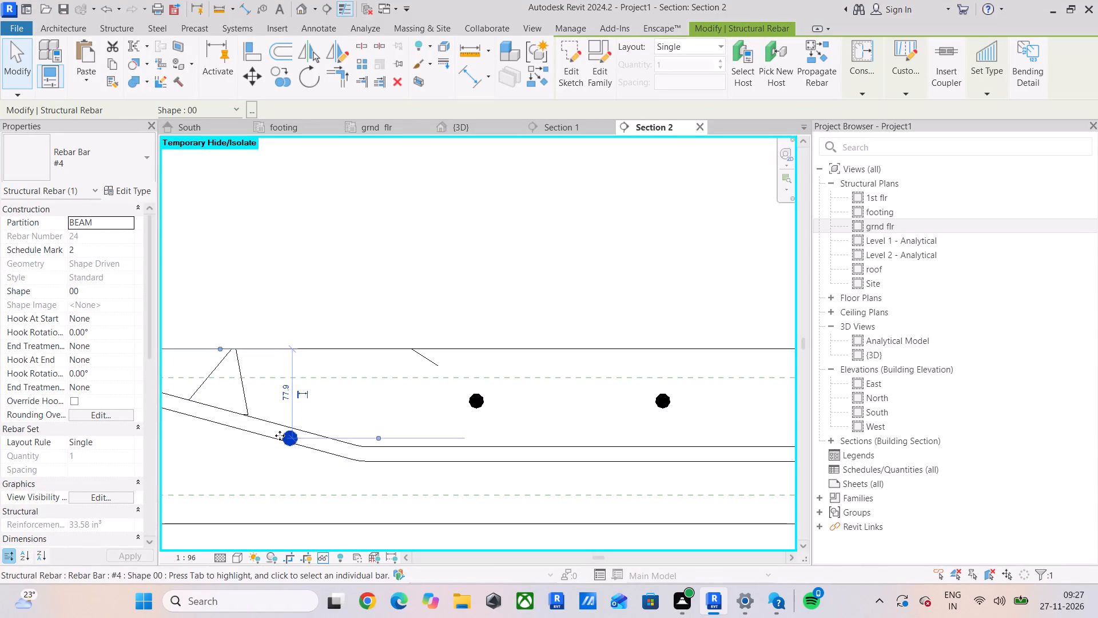
{"action": "key", "text": "Down"}
{"action": "key", "text": "Down"}
{"action": "key", "text": "Down"}
{"action": "key", "text": "Down"}
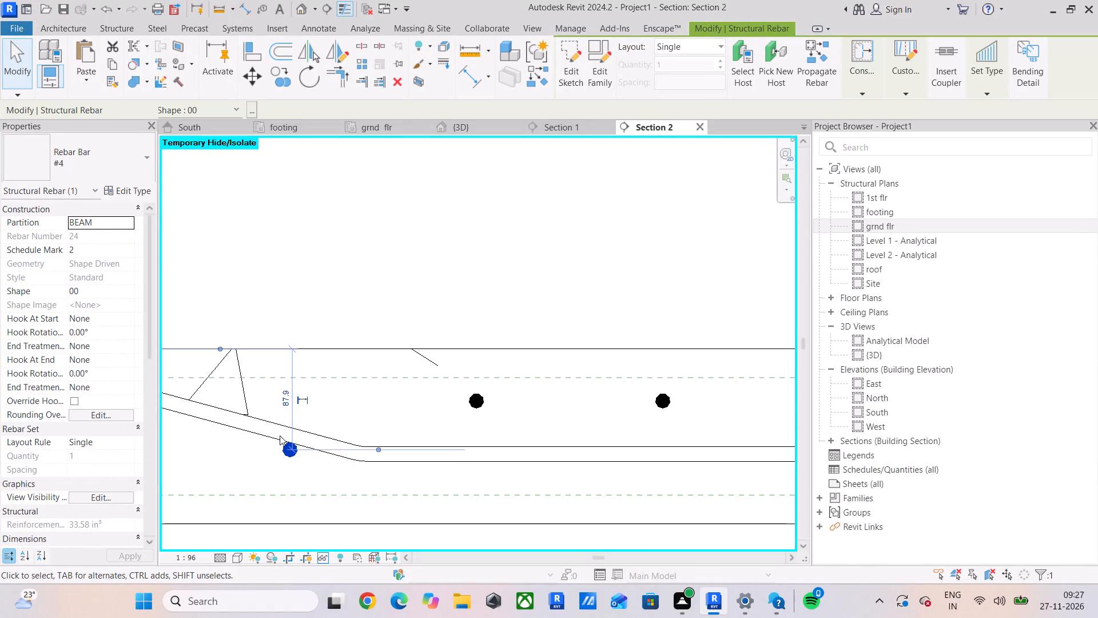
{"action": "scroll", "coordinate": [280, 435], "scroll_direction": "up", "scroll_amount": 11}
{"action": "scroll", "coordinate": [316, 446], "scroll_direction": "down", "scroll_amount": 10}
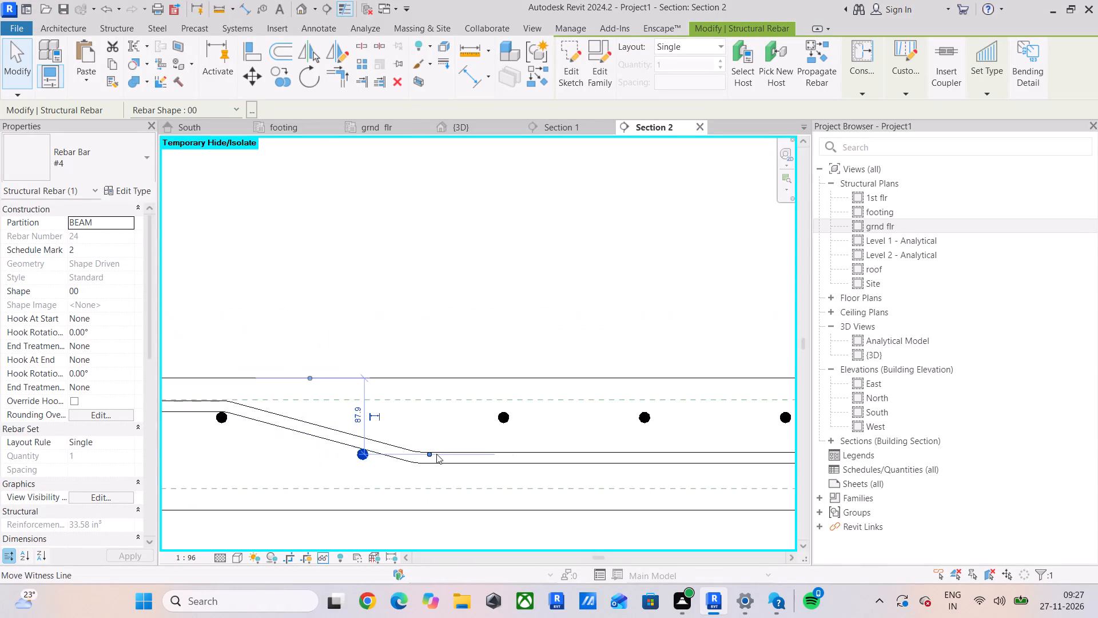
Nudge the cross bar at the cranked bar's right inclined segment down below it, to 75.4 mm from the slab top.
{"action": "scroll", "coordinate": [436, 454], "scroll_direction": "down", "scroll_amount": 4}
{"action": "middle_click_drag", "start_coordinate": [440, 453], "coordinate": [372, 452]}
{"action": "scroll", "coordinate": [372, 451], "scroll_direction": "down", "scroll_amount": 4}
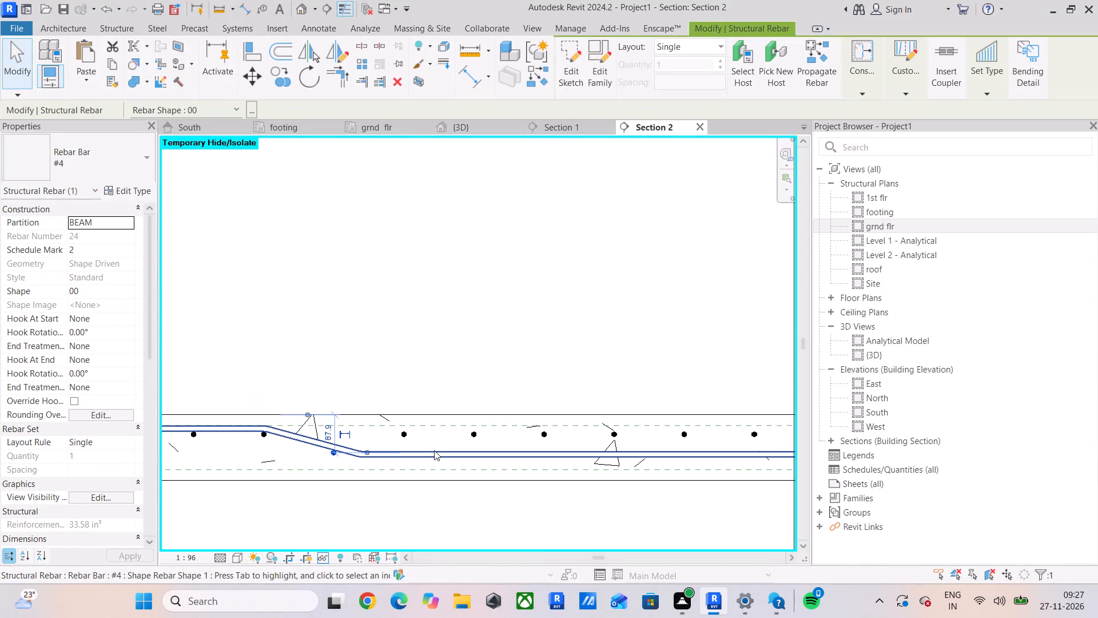
{"action": "middle_click_drag", "start_coordinate": [508, 450], "coordinate": [444, 458]}
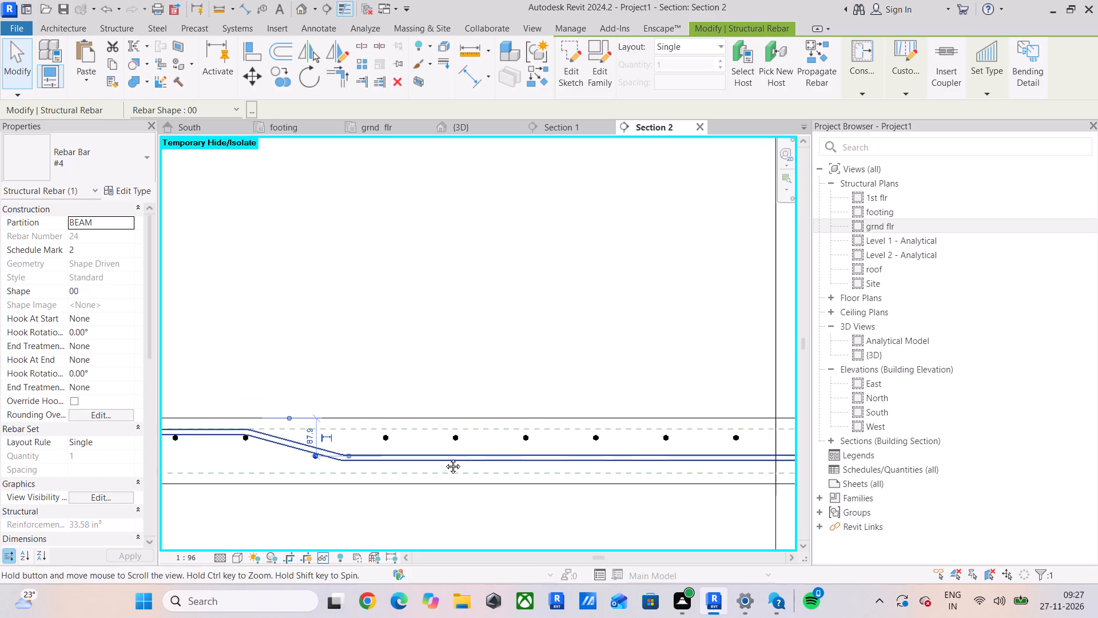
{"action": "middle_click_drag", "start_coordinate": [444, 458], "coordinate": [368, 453]}
{"action": "scroll", "coordinate": [527, 454], "scroll_direction": "down", "scroll_amount": 4}
{"action": "middle_click_drag", "start_coordinate": [575, 453], "coordinate": [313, 434]}
{"action": "scroll", "coordinate": [651, 427], "scroll_direction": "up", "scroll_amount": 4}
{"action": "scroll", "coordinate": [552, 427], "scroll_direction": "up", "scroll_amount": 6}
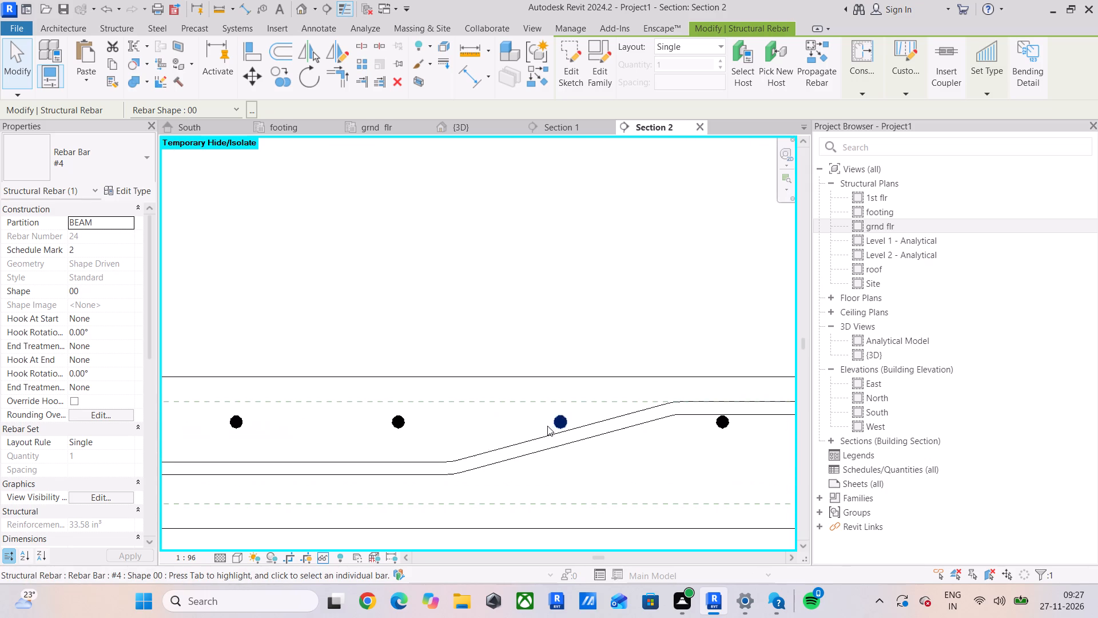
{"action": "left_click", "coordinate": [556, 421]}
{"action": "key", "text": "Down"}
{"action": "key", "text": "Down"}
{"action": "key", "text": "Down"}
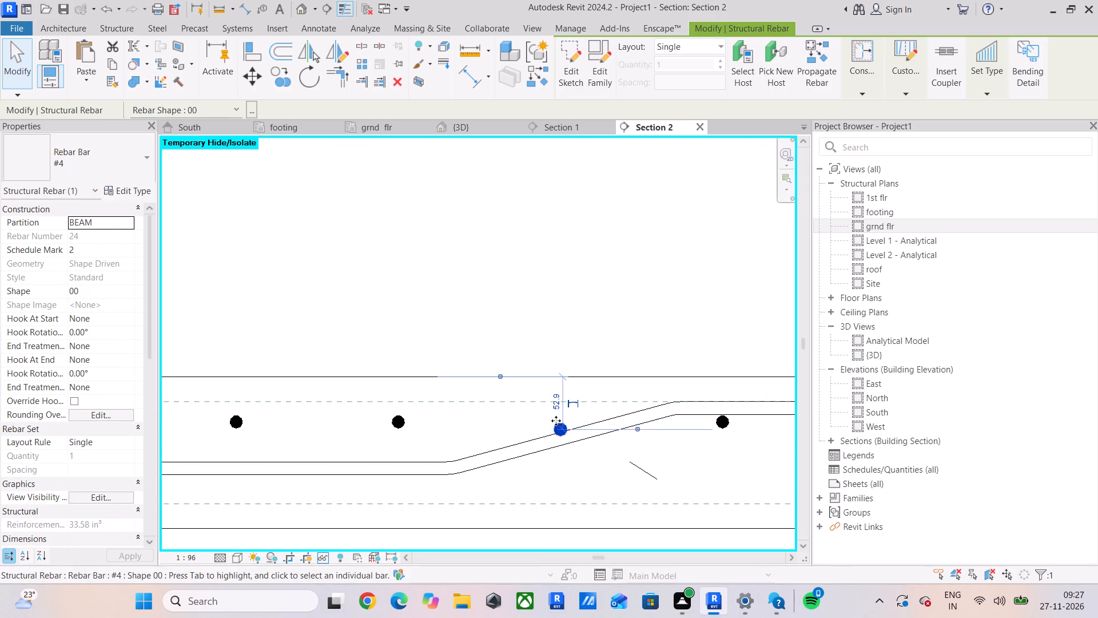
{"action": "key", "text": "Down"}
{"action": "key", "text": "Down"}
{"action": "key", "text": "Down"}
{"action": "key", "text": "Down"}
{"action": "key", "text": "Down"}
{"action": "key", "text": "Down"}
{"action": "key", "text": "Down"}
{"action": "key", "text": "Down"}
{"action": "key", "text": "Down"}
{"action": "key", "text": "Down"}
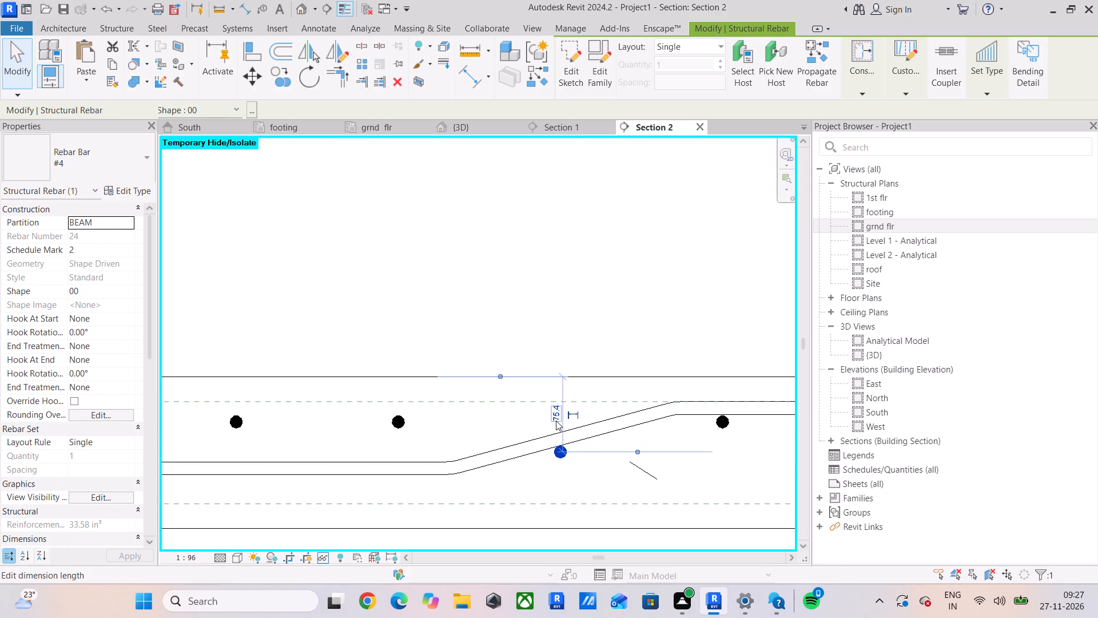
{"action": "key", "text": "Up"}
{"action": "scroll", "coordinate": [518, 509], "scroll_direction": "up", "scroll_amount": 2}
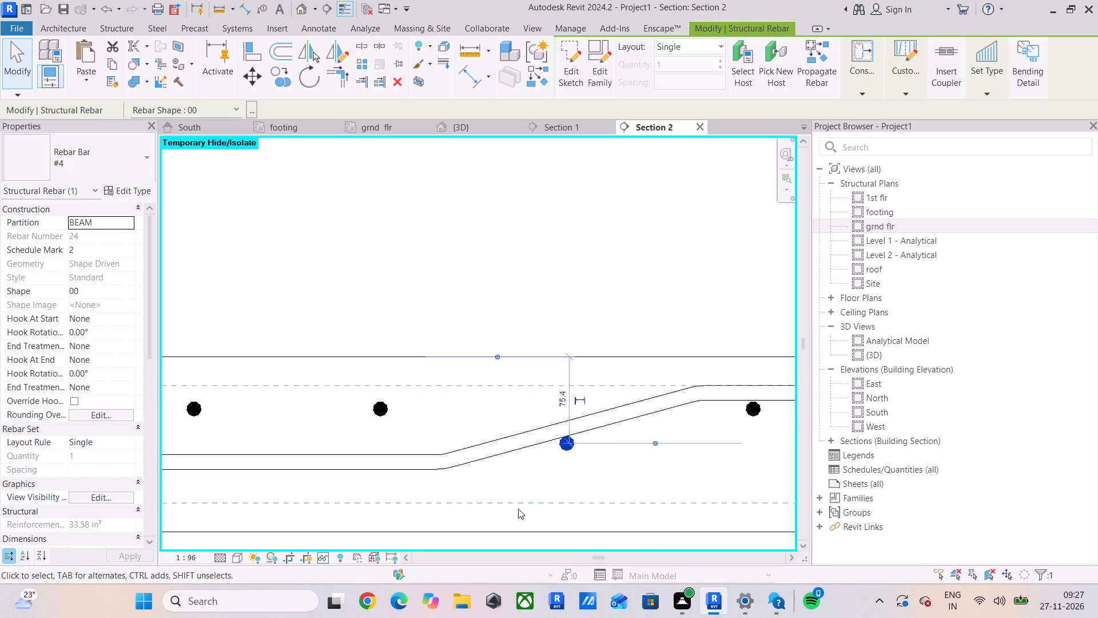
{"action": "scroll", "coordinate": [518, 509], "scroll_direction": "up", "scroll_amount": 3}
{"action": "scroll", "coordinate": [412, 420], "scroll_direction": "down", "scroll_amount": 9}
Move all cross bars above the cranked bar's lowered middle segment straight down so they sit directly against its underside.
{"action": "middle_click_drag", "start_coordinate": [412, 419], "coordinate": [660, 401]}
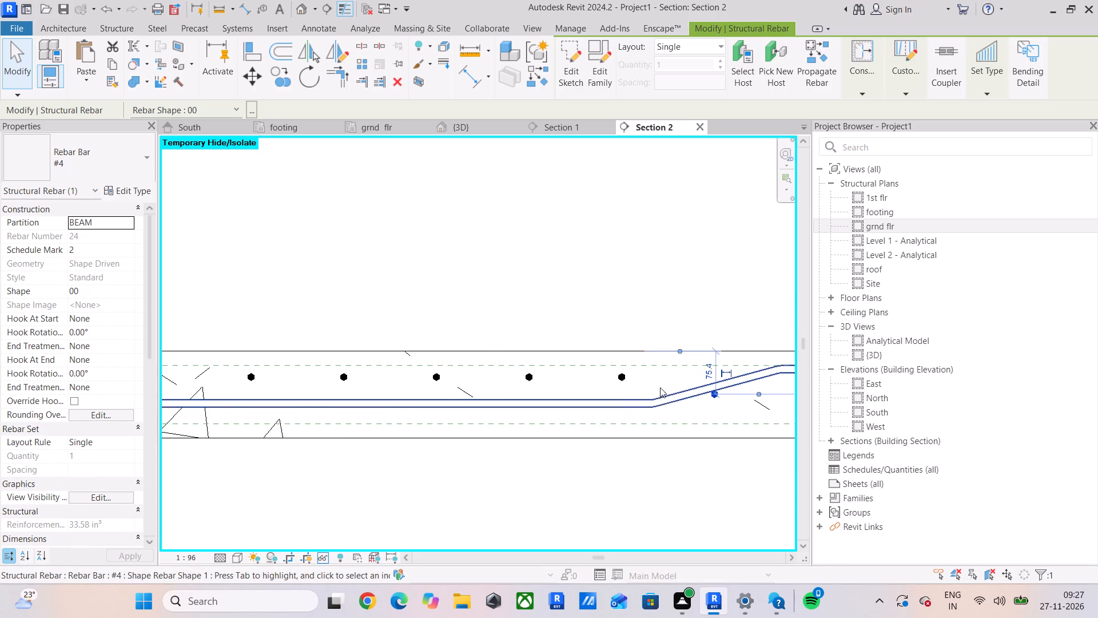
{"action": "left_click", "coordinate": [660, 378]}
{"action": "left_click_drag", "start_coordinate": [660, 377], "coordinate": [225, 384]}
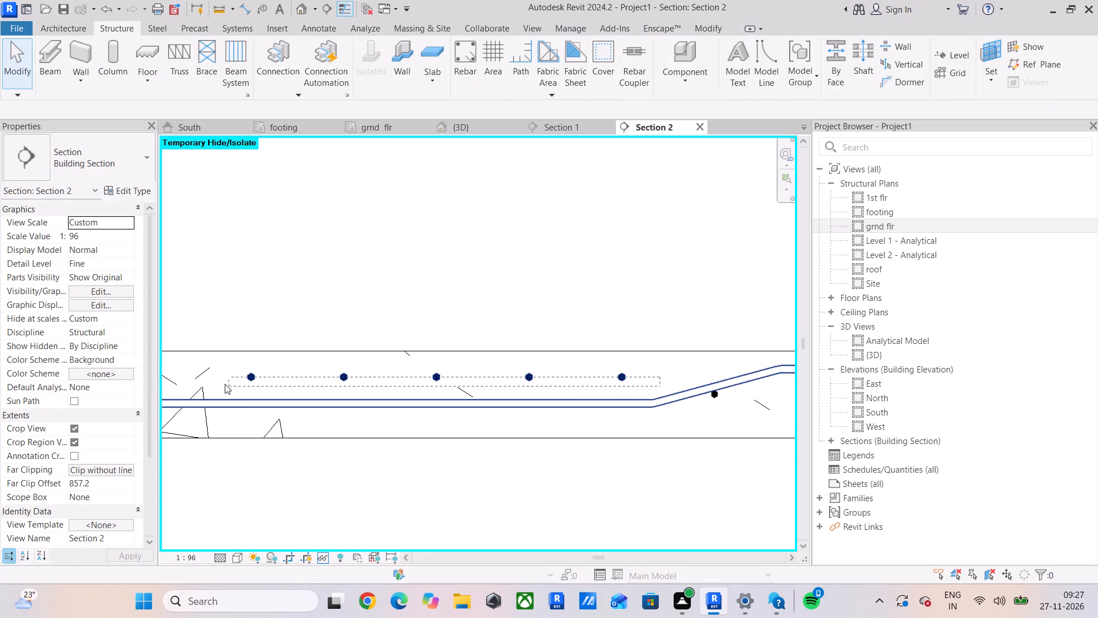
{"action": "left_click_drag", "start_coordinate": [225, 384], "coordinate": [210, 382]}
{"action": "middle_click_drag", "start_coordinate": [210, 382], "coordinate": [466, 382]}
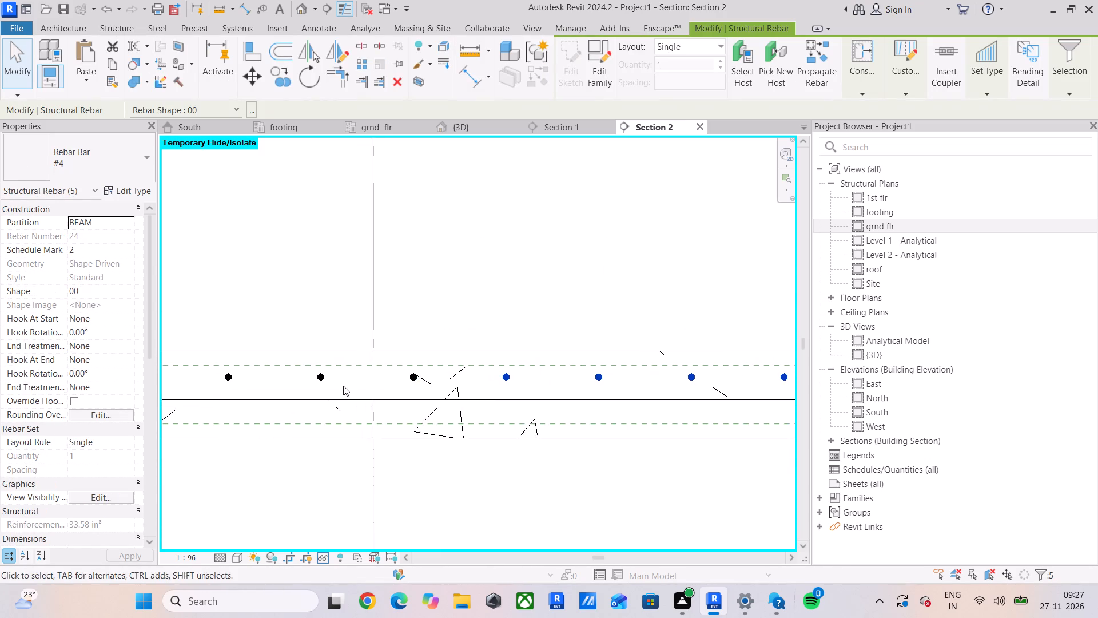
{"action": "middle_click_drag", "start_coordinate": [343, 386], "coordinate": [488, 385]}
{"action": "left_click", "coordinate": [559, 374], "text": "ctrl"}
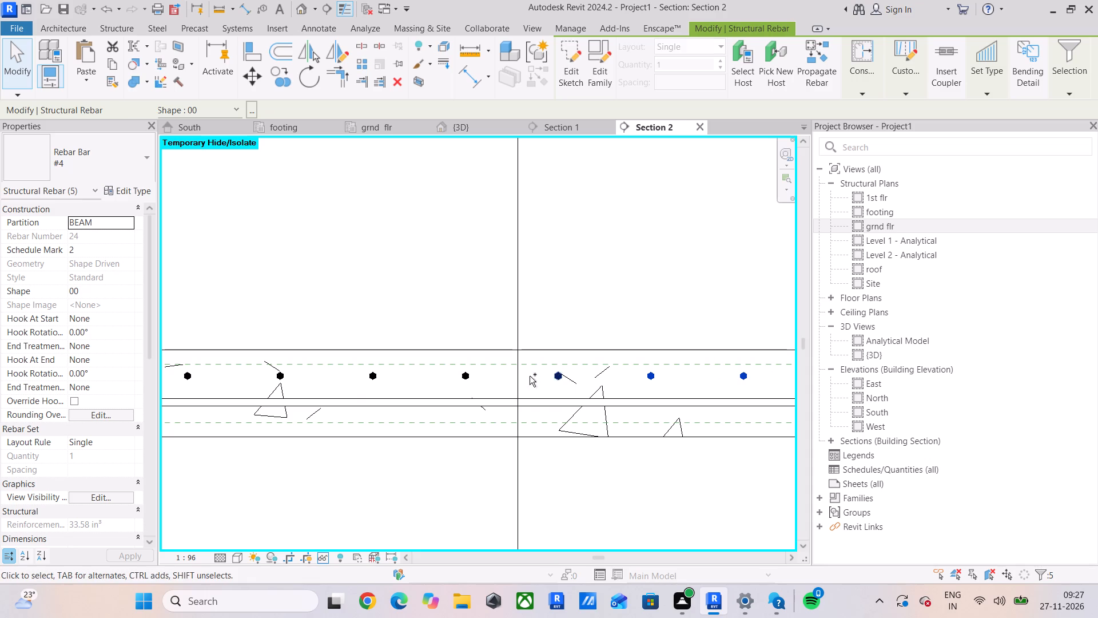
{"action": "left_click_drag", "start_coordinate": [483, 379], "coordinate": [186, 378], "text": "ctrl"}
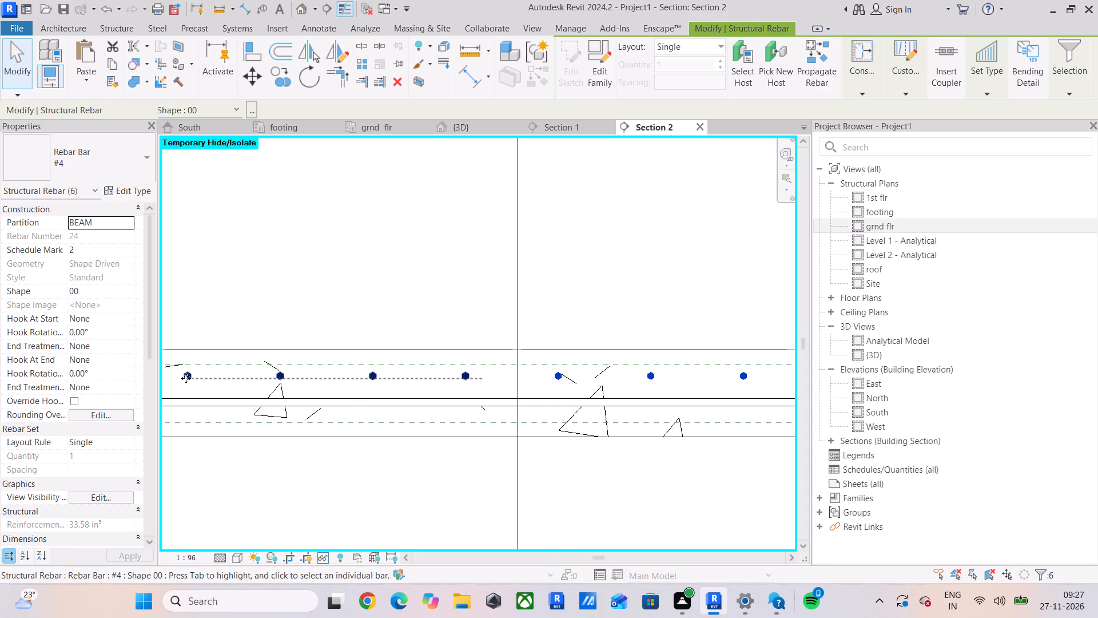
{"action": "middle_click_drag", "start_coordinate": [186, 378], "coordinate": [530, 386]}
{"action": "left_click_drag", "start_coordinate": [472, 386], "coordinate": [334, 379], "text": "ctrl"}
{"action": "left_click", "coordinate": [257, 76]}
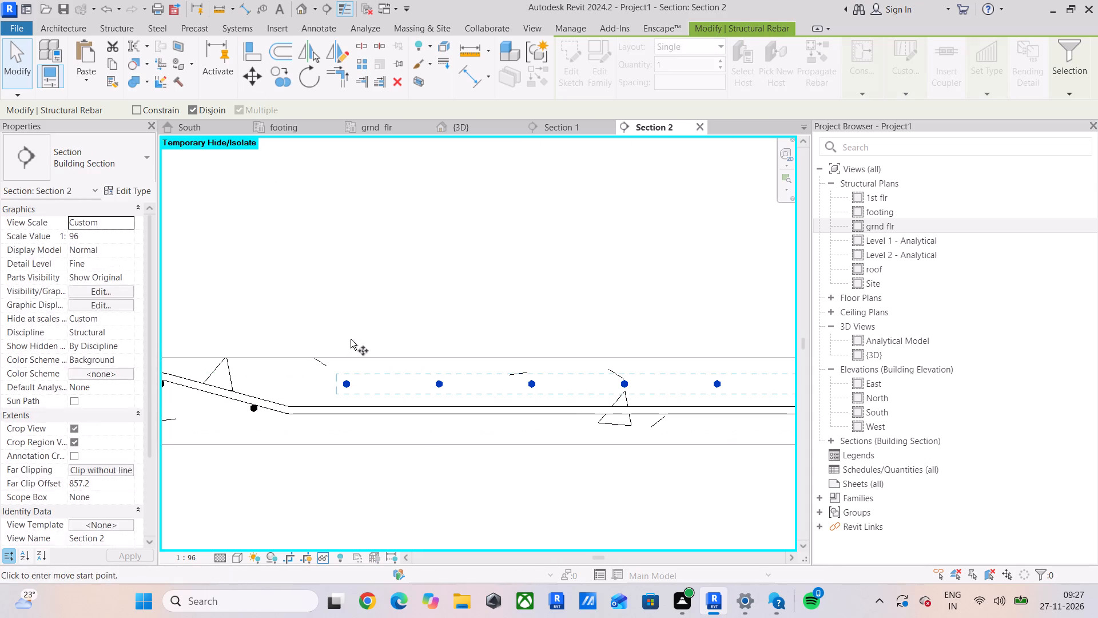
{"action": "scroll", "coordinate": [362, 366], "scroll_direction": "up", "scroll_amount": 4}
{"action": "scroll", "coordinate": [330, 418], "scroll_direction": "up", "scroll_amount": 4}
{"action": "left_click", "coordinate": [341, 367]}
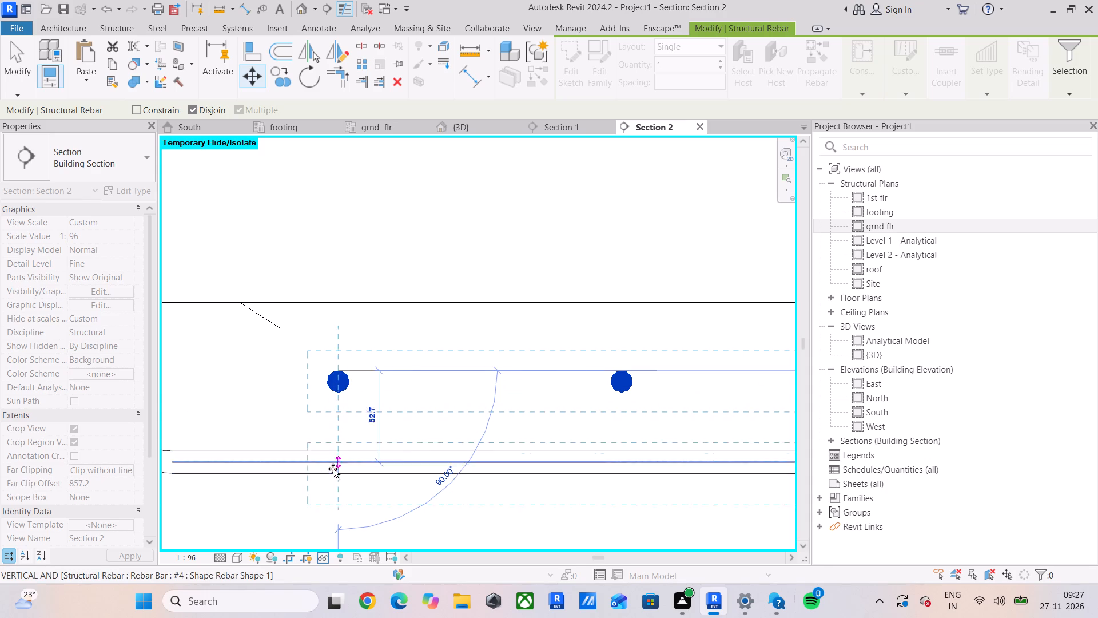
{"action": "left_click", "coordinate": [334, 472]}
{"action": "scroll", "coordinate": [400, 541], "scroll_direction": "down", "scroll_amount": 11}
{"action": "middle_click_drag", "start_coordinate": [499, 519], "coordinate": [448, 425]}
{"action": "left_click", "coordinate": [452, 296]}
Examine the cross-bar arrangement along the full slab and around the cranked bar's bends.
{"action": "scroll", "coordinate": [452, 296], "scroll_direction": "down", "scroll_amount": 5}
{"action": "middle_click_drag", "start_coordinate": [502, 322], "coordinate": [435, 346]}
{"action": "scroll", "coordinate": [438, 367], "scroll_direction": "down", "scroll_amount": 4}
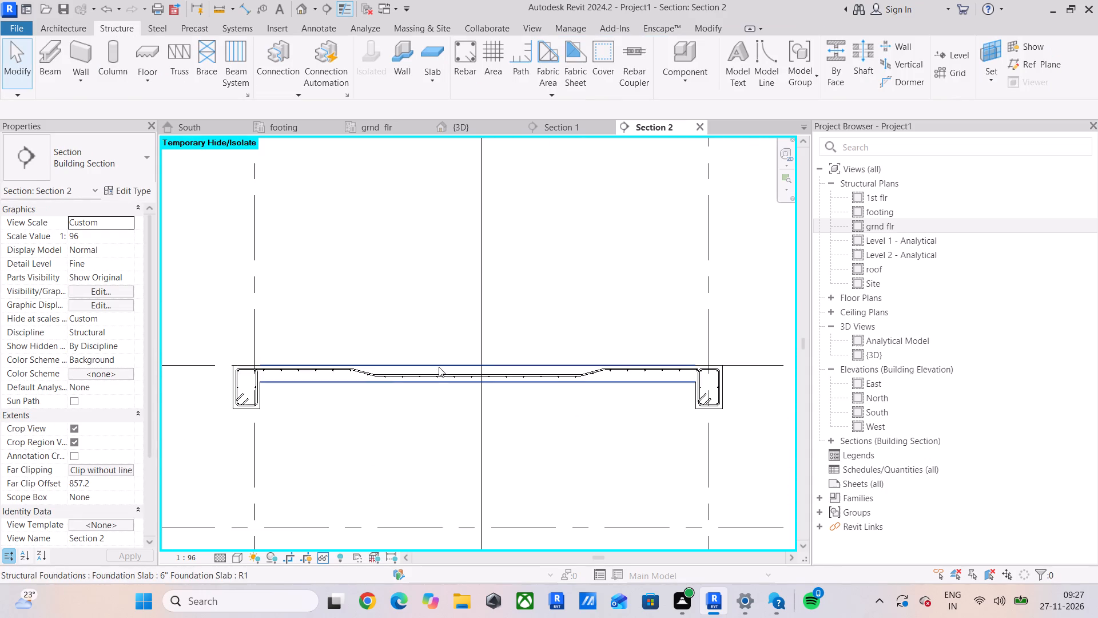
{"action": "middle_click_drag", "start_coordinate": [440, 366], "coordinate": [410, 369]}
{"action": "scroll", "coordinate": [364, 397], "scroll_direction": "up", "scroll_amount": 5}
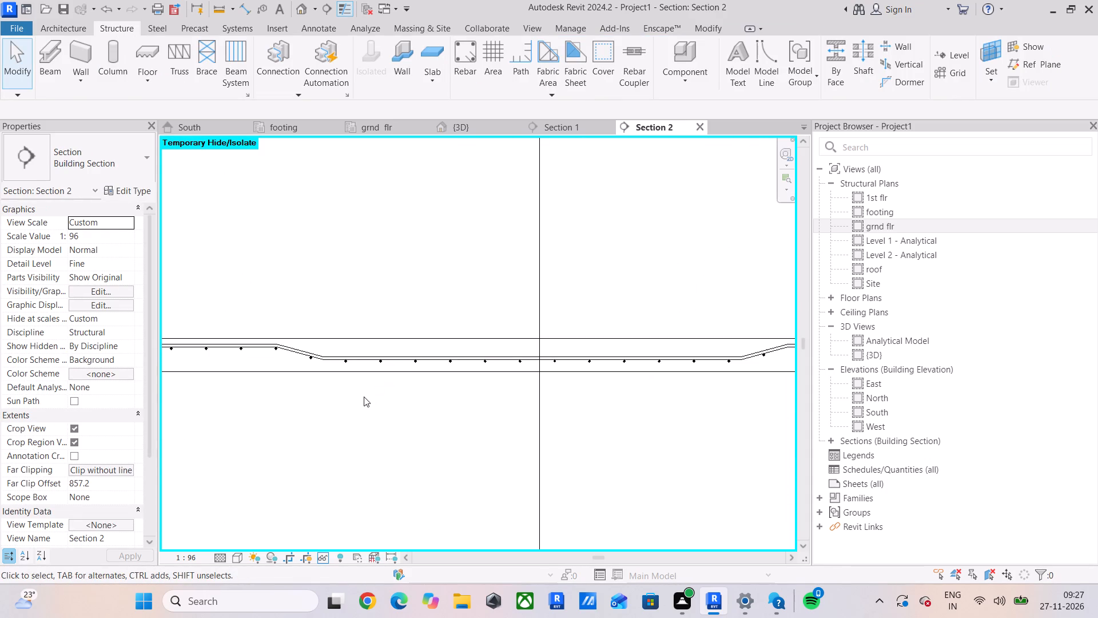
{"action": "scroll", "coordinate": [364, 397], "scroll_direction": "down", "scroll_amount": 6}
{"action": "scroll", "coordinate": [366, 402], "scroll_direction": "up", "scroll_amount": 5}
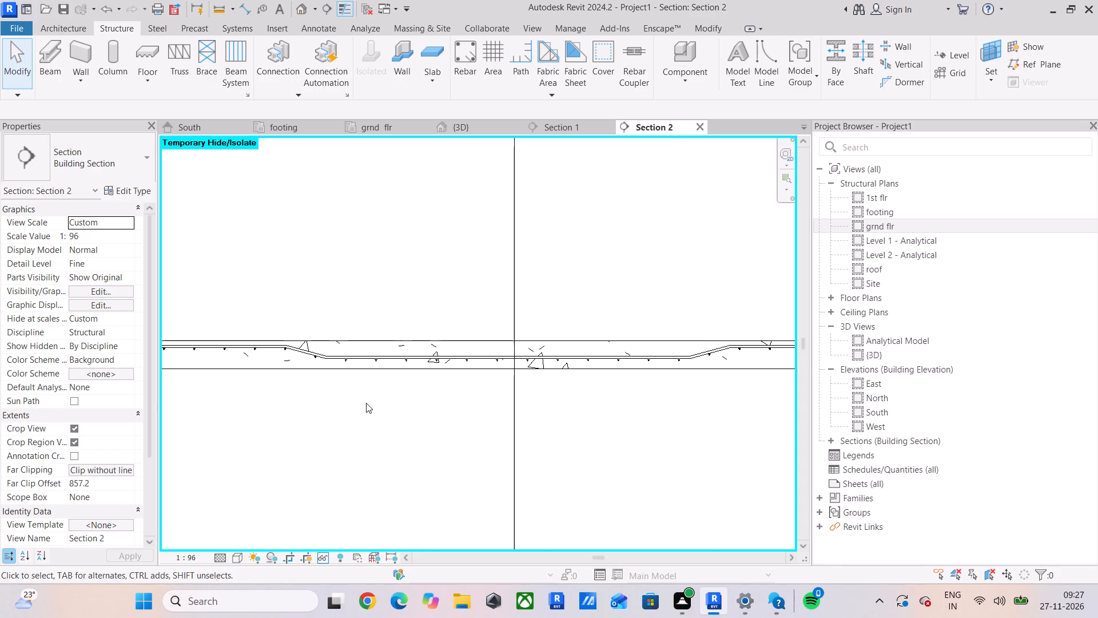
{"action": "middle_click_drag", "start_coordinate": [366, 403], "coordinate": [387, 437]}
{"action": "scroll", "coordinate": [340, 399], "scroll_direction": "up", "scroll_amount": 4}
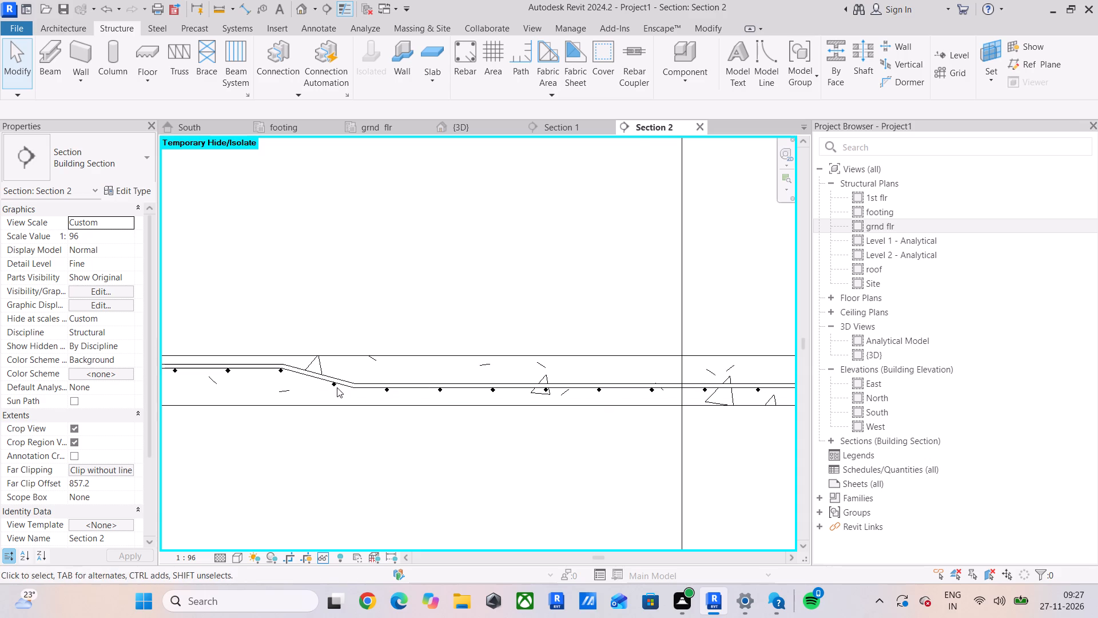
Set the partition to SLAB and the schedule mark to REBAR for all rebar hosted in the 6" foundation slab.
{"action": "left_click", "coordinate": [336, 387]}
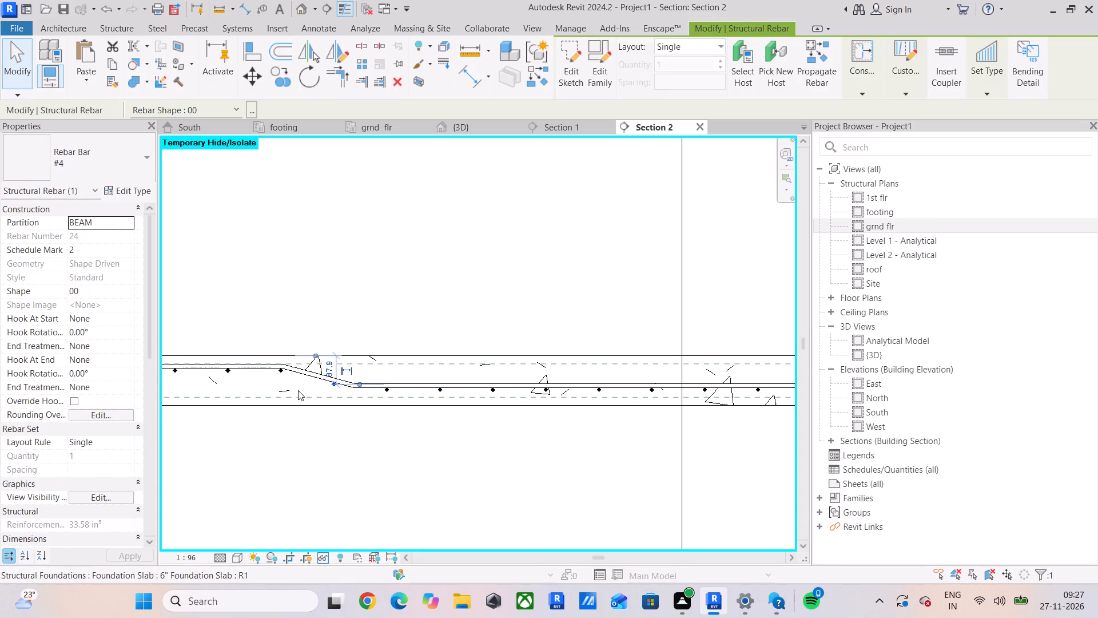
{"action": "middle_click_drag", "start_coordinate": [295, 387], "coordinate": [338, 413]}
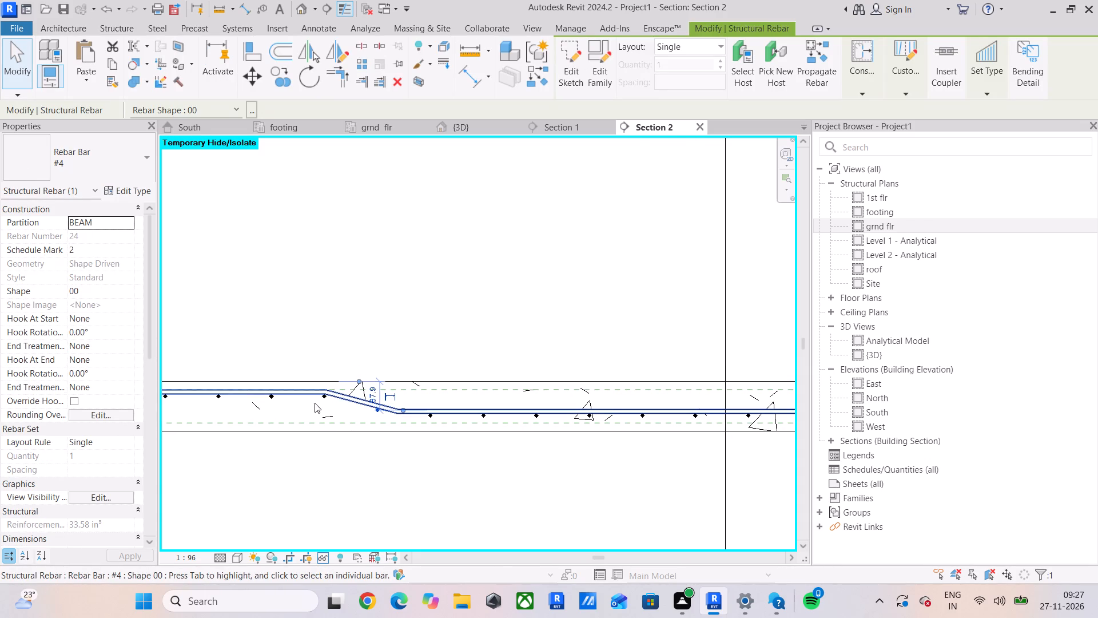
{"action": "right_click", "coordinate": [320, 392]}
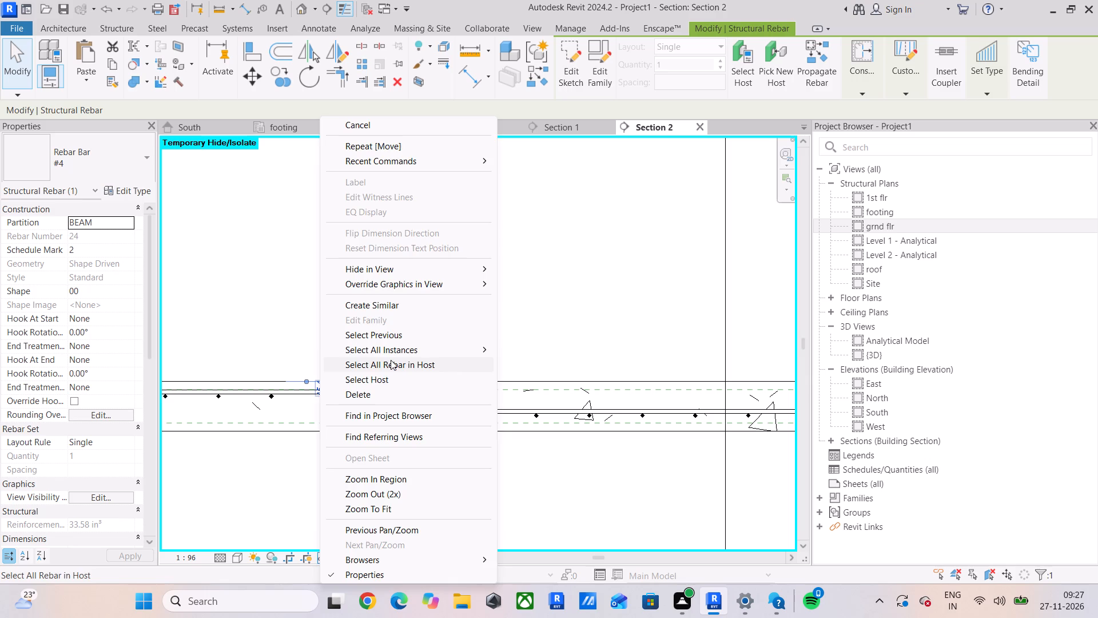
{"action": "left_click", "coordinate": [391, 360]}
{"action": "middle_click_drag", "start_coordinate": [281, 350], "coordinate": [435, 402]}
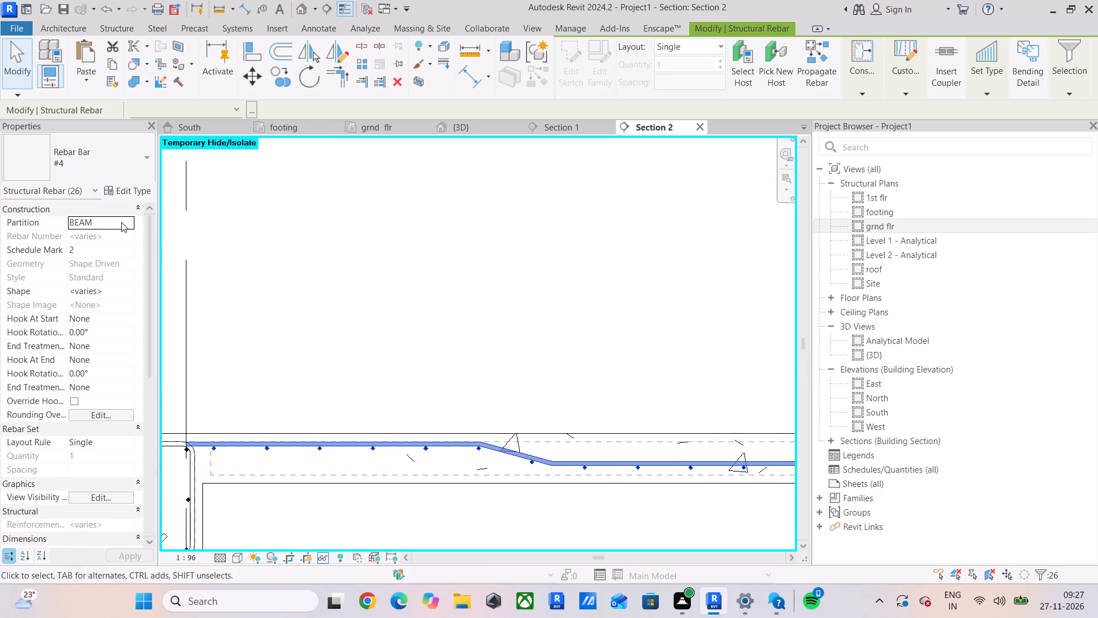
{"action": "left_click", "coordinate": [121, 222]}
{"action": "type", "text": "SLAB"}
{"action": "key", "text": "Return"}
{"action": "left_click", "coordinate": [92, 250]}
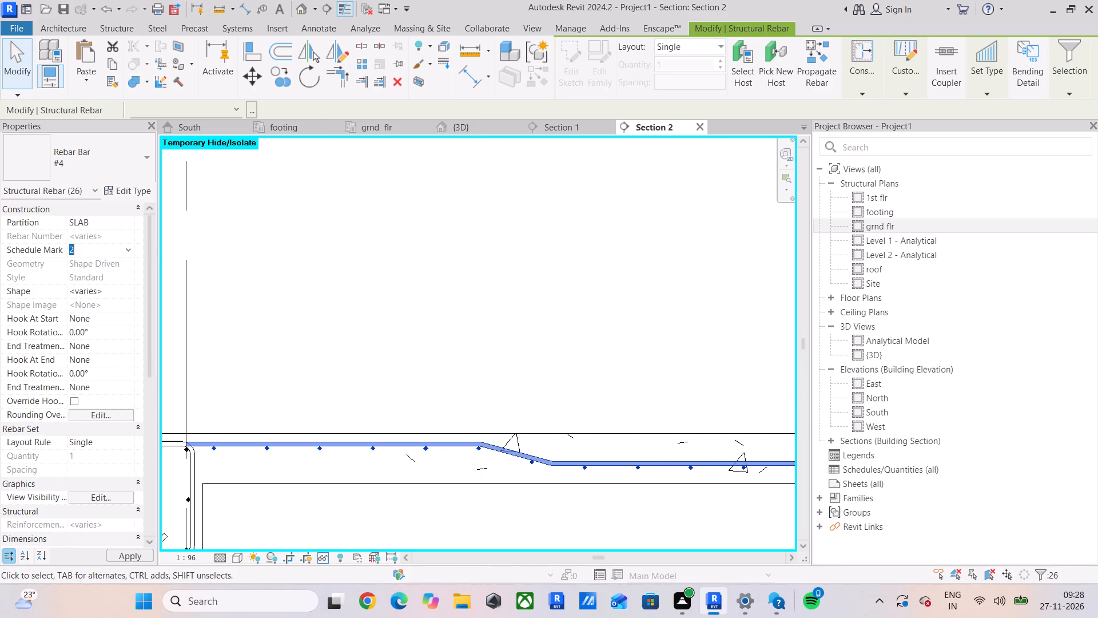
{"action": "type", "text": "REBAR"}
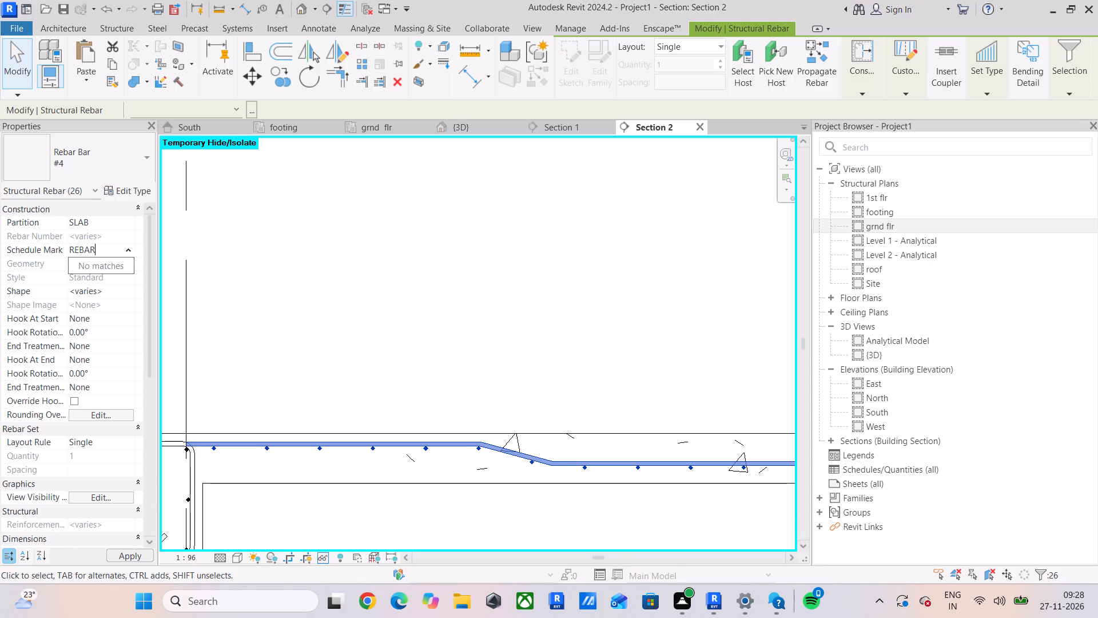
{"action": "key", "text": "Return"}
{"action": "left_click", "coordinate": [302, 336]}
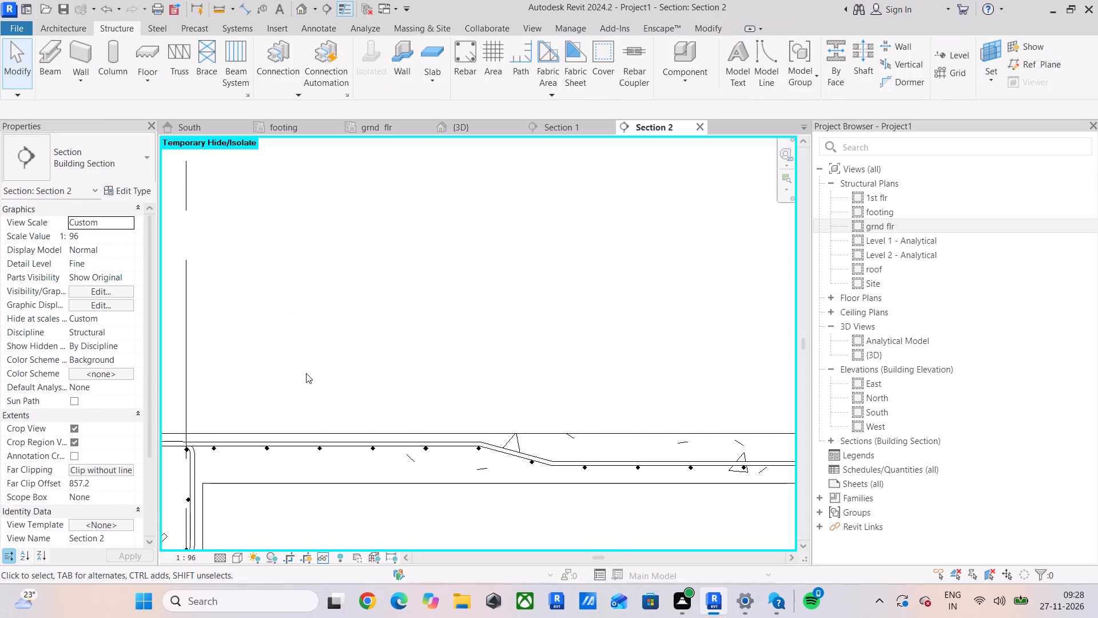
Make all rebar hosted in the foundation slab show unobscured in the {3D} view.
{"action": "scroll", "coordinate": [306, 373], "scroll_direction": "down", "scroll_amount": 3}
{"action": "middle_click_drag", "start_coordinate": [306, 373], "coordinate": [276, 362]}
{"action": "scroll", "coordinate": [276, 362], "scroll_direction": "down", "scroll_amount": 1}
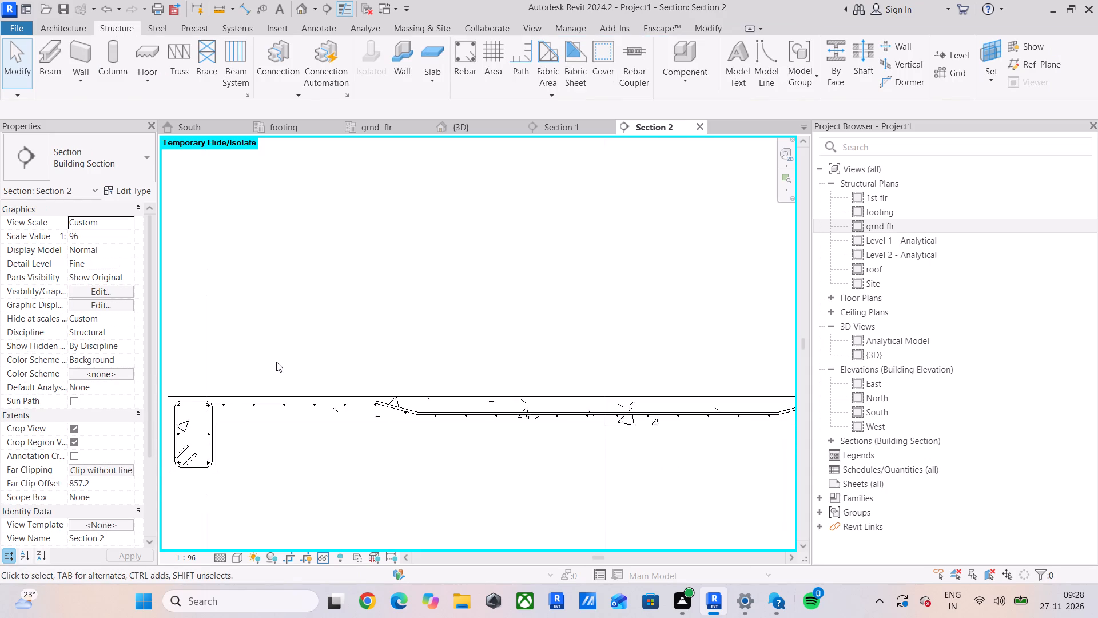
{"action": "scroll", "coordinate": [276, 362], "scroll_direction": "down", "scroll_amount": 4}
{"action": "middle_click_drag", "start_coordinate": [279, 370], "coordinate": [272, 407]}
{"action": "scroll", "coordinate": [249, 441], "scroll_direction": "up", "scroll_amount": 8}
{"action": "left_click", "coordinate": [261, 404]}
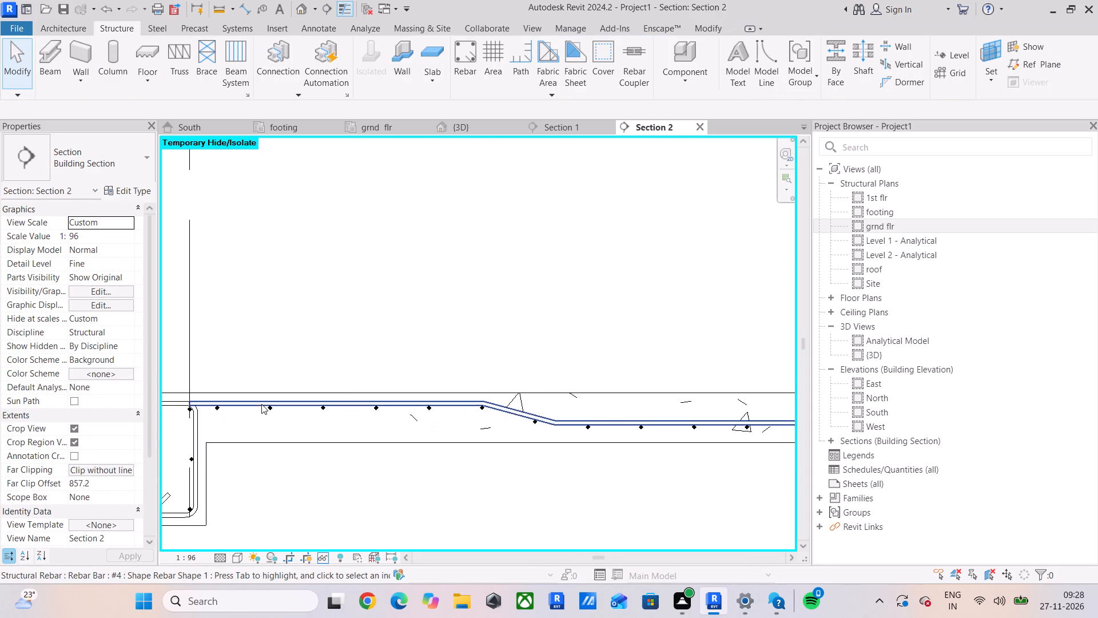
{"action": "right_click", "coordinate": [261, 404]}
{"action": "left_click", "coordinate": [335, 368]}
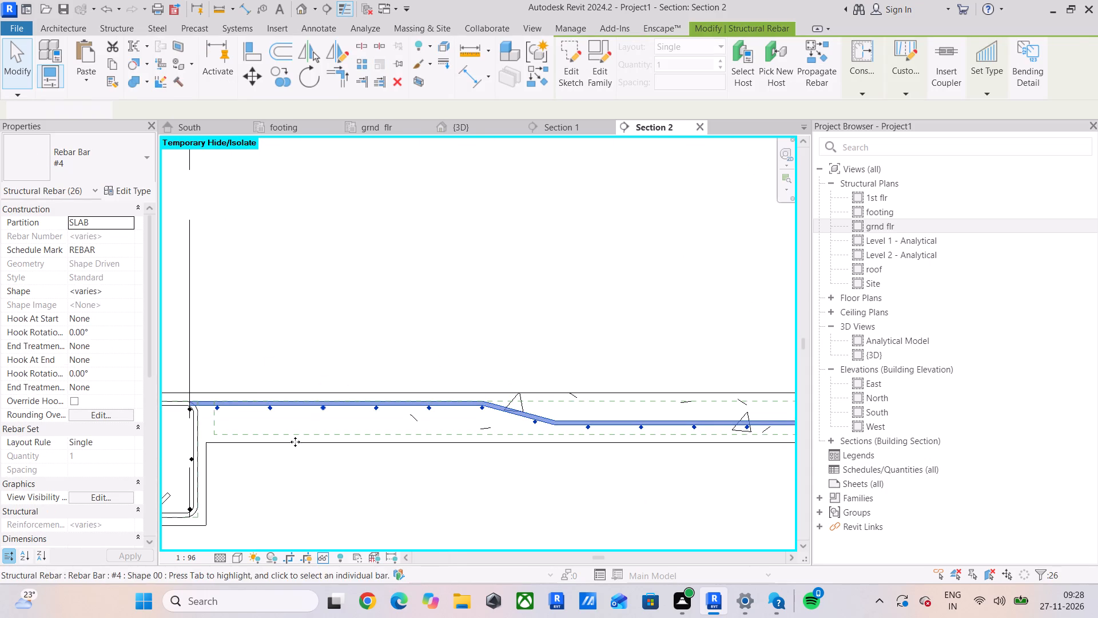
{"action": "left_click", "coordinate": [116, 497]}
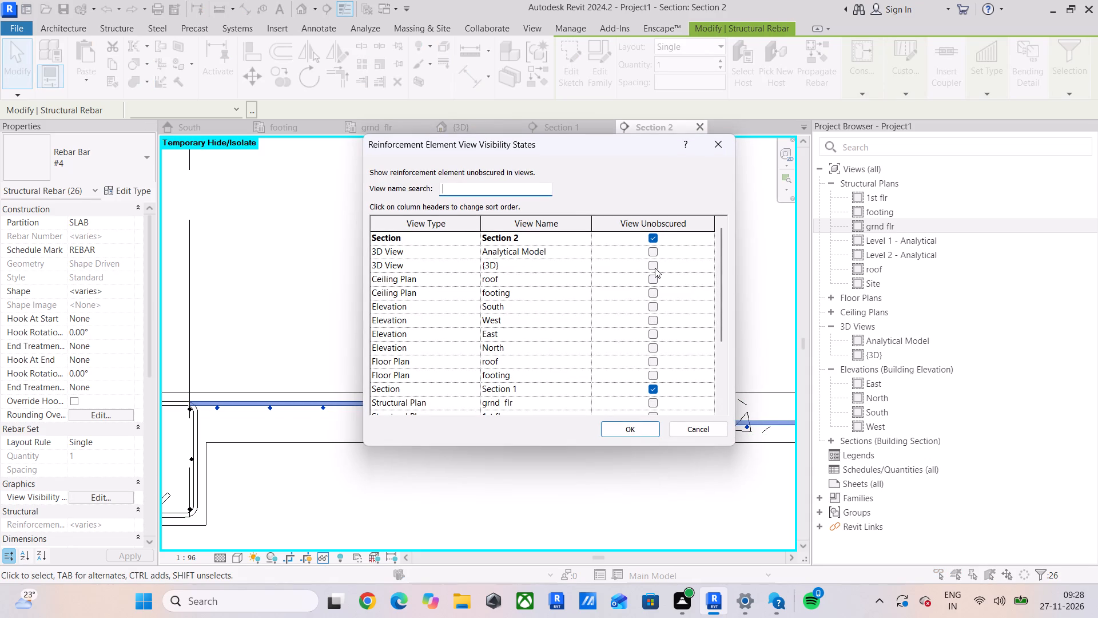
{"action": "left_click", "coordinate": [654, 264]}
{"action": "left_click", "coordinate": [627, 429]}
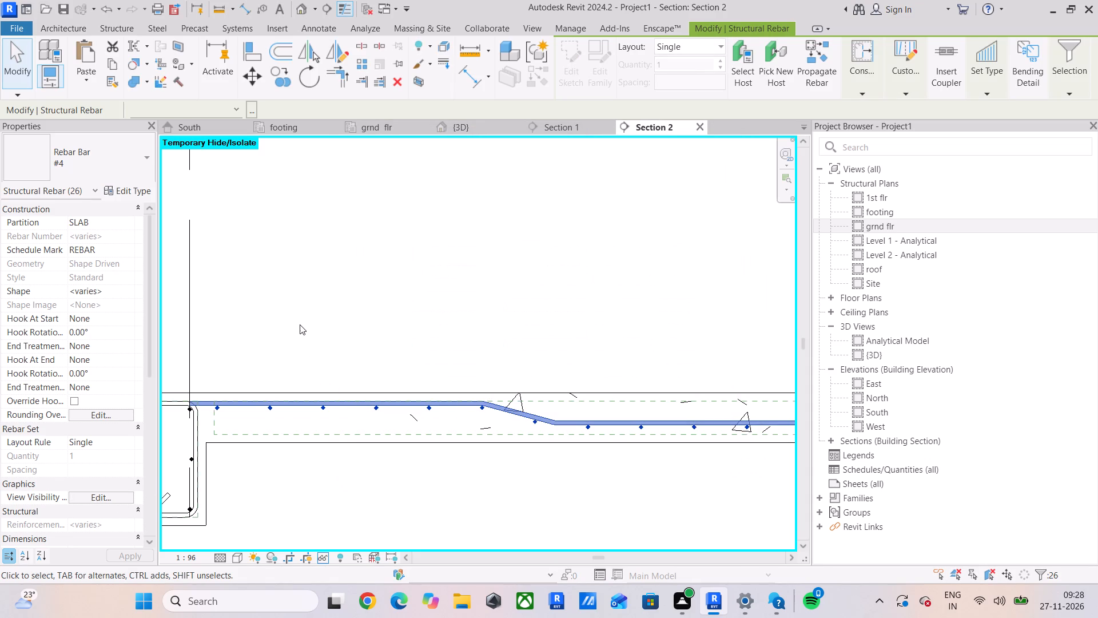
{"action": "scroll", "coordinate": [303, 322], "scroll_direction": "down", "scroll_amount": 3}
{"action": "left_click", "coordinate": [356, 290]}
Examine the cranked bar and its cross bars in Section 2, the {3D} view and Section 1.
{"action": "scroll", "coordinate": [385, 310], "scroll_direction": "down", "scroll_amount": 4}
{"action": "middle_click_drag", "start_coordinate": [396, 318], "coordinate": [334, 363]}
{"action": "scroll", "coordinate": [362, 396], "scroll_direction": "up", "scroll_amount": 2}
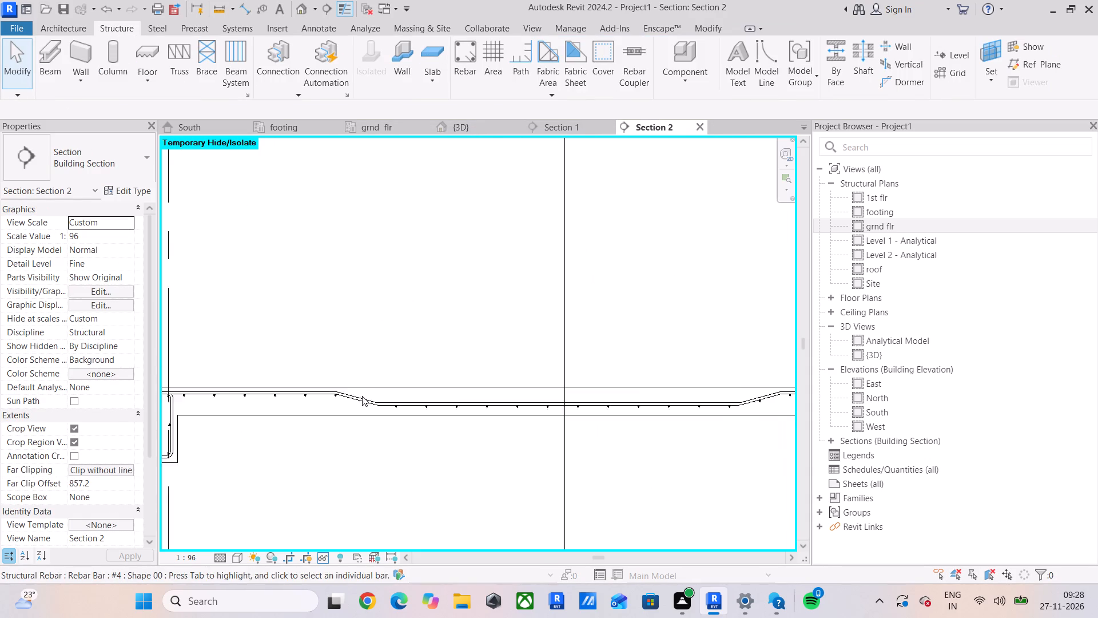
{"action": "scroll", "coordinate": [362, 396], "scroll_direction": "up", "scroll_amount": 13}
{"action": "scroll", "coordinate": [399, 407], "scroll_direction": "down", "scroll_amount": 3}
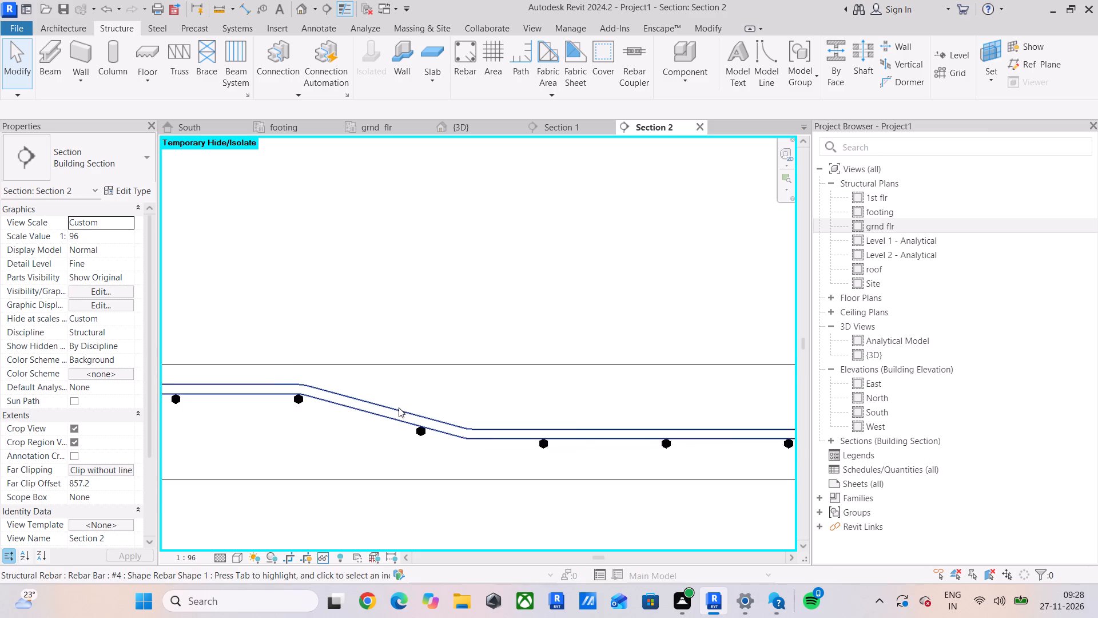
{"action": "scroll", "coordinate": [399, 407], "scroll_direction": "down", "scroll_amount": 14}
{"action": "left_click", "coordinate": [474, 130]}
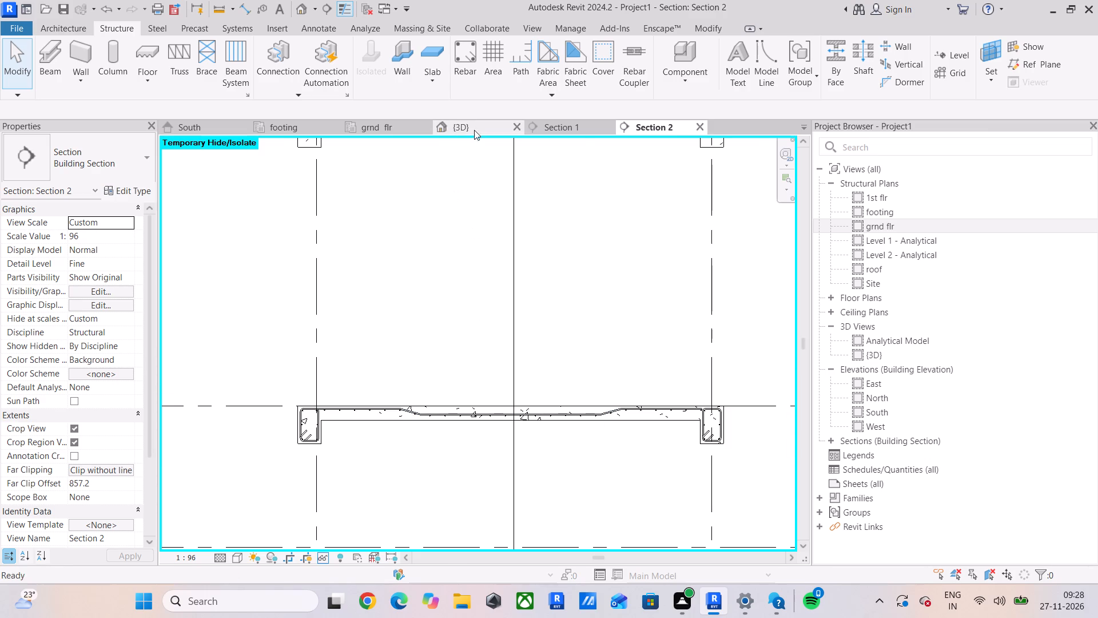
{"action": "scroll", "coordinate": [485, 386], "scroll_direction": "up", "scroll_amount": 11}
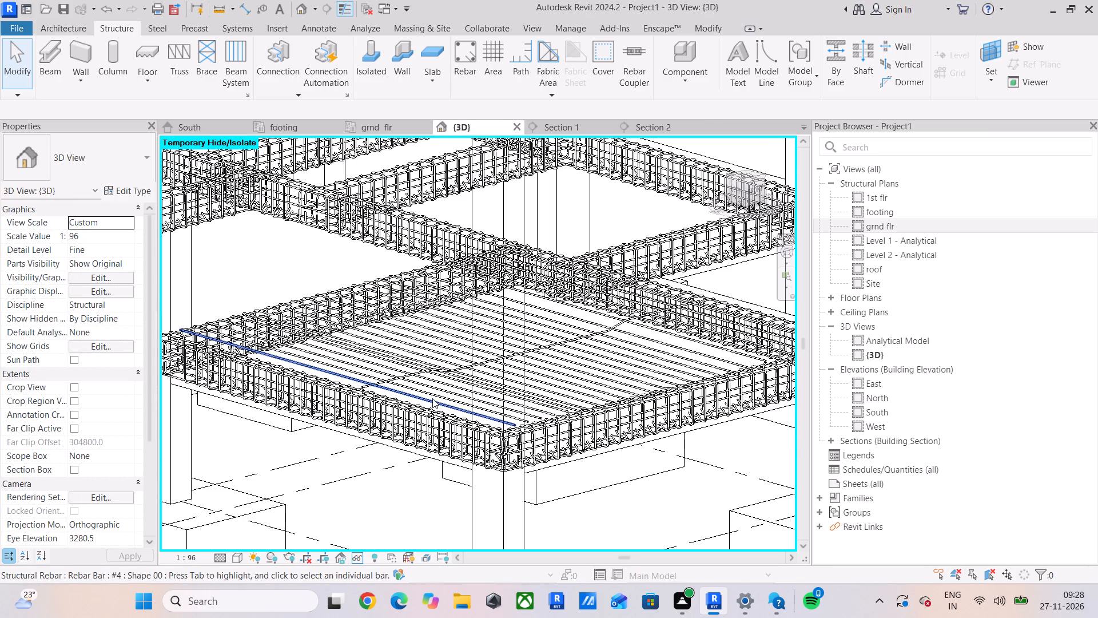
{"action": "scroll", "coordinate": [411, 381], "scroll_direction": "up", "scroll_amount": 4}
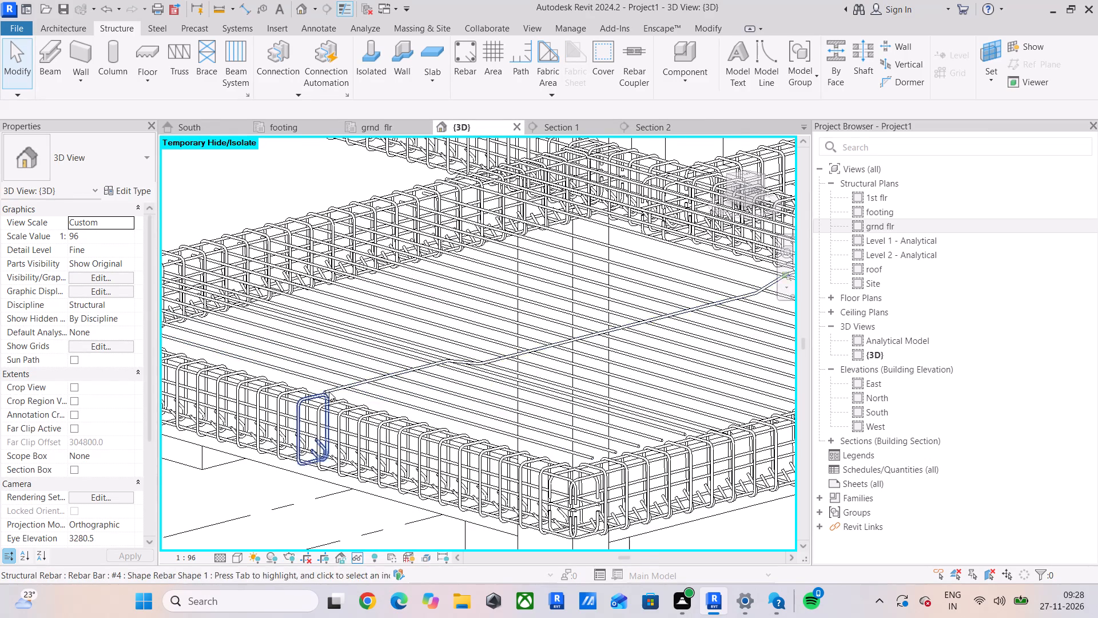
{"action": "scroll", "coordinate": [329, 391], "scroll_direction": "up", "scroll_amount": 4}
{"action": "left_click", "coordinate": [337, 386]}
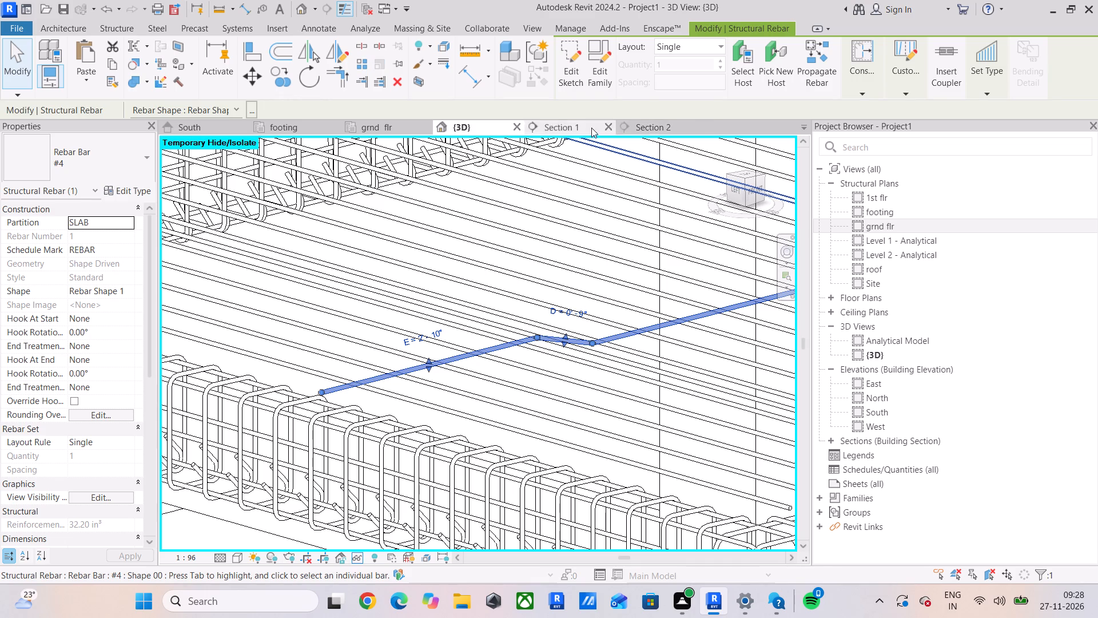
{"action": "left_click", "coordinate": [653, 126]}
{"action": "scroll", "coordinate": [358, 422], "scroll_direction": "up", "scroll_amount": 5}
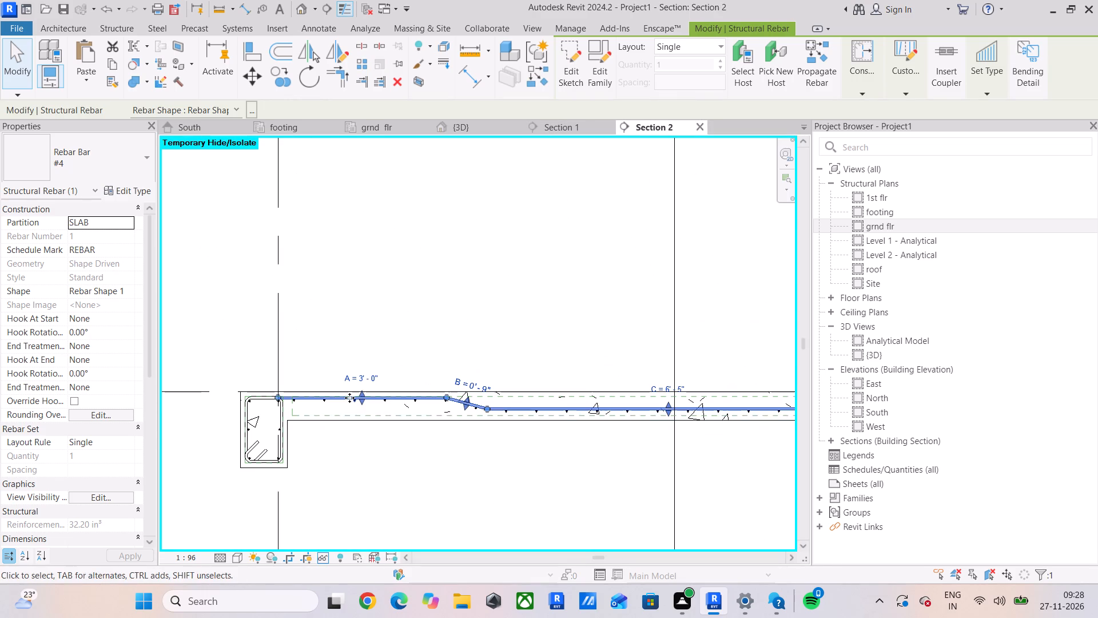
{"action": "left_click", "coordinate": [544, 125]}
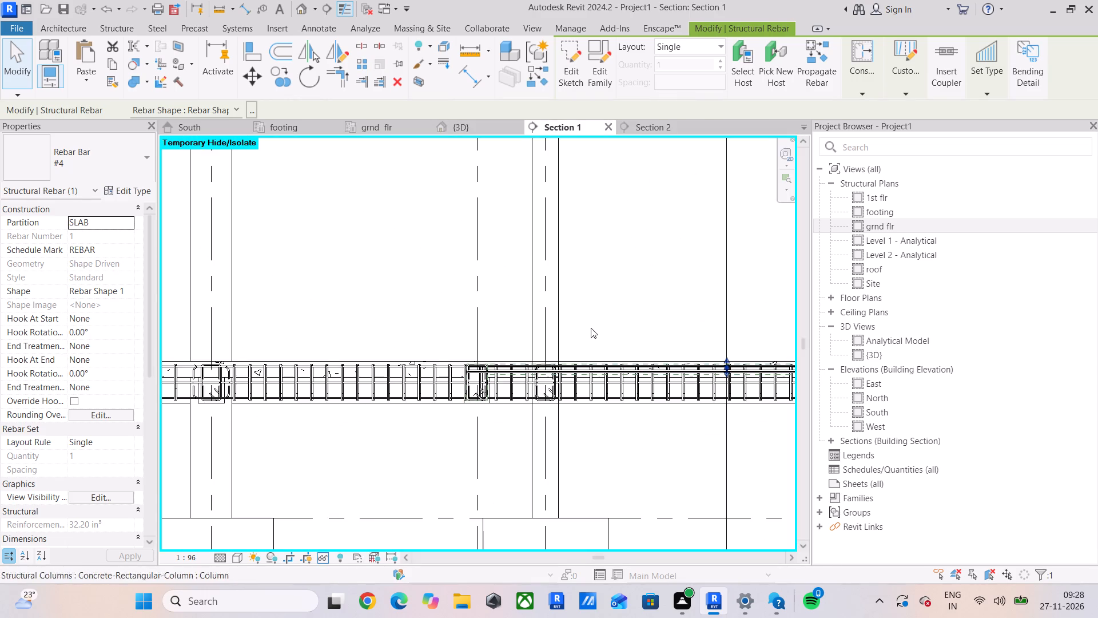
{"action": "scroll", "coordinate": [595, 330], "scroll_direction": "down", "scroll_amount": 5}
{"action": "middle_click_drag", "start_coordinate": [623, 331], "coordinate": [469, 316]}
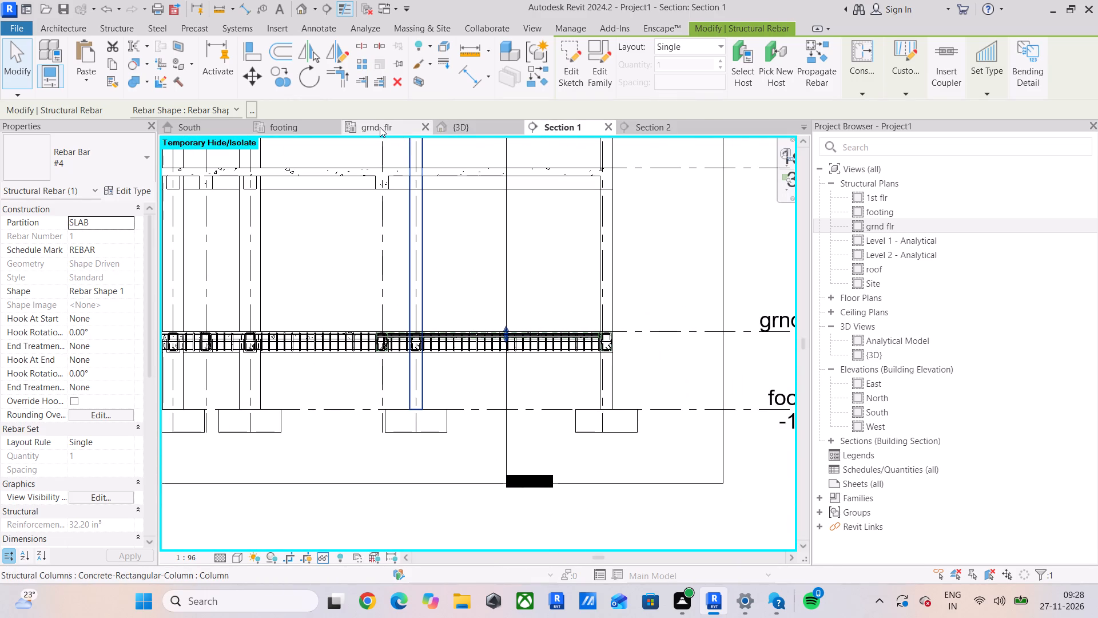
Shorten Section 1's view depth in the grnd flr plan to a far clip offset of about 737 mm.
{"action": "left_click", "coordinate": [380, 127]}
{"action": "middle_click_drag", "start_coordinate": [365, 303], "coordinate": [368, 456]}
{"action": "left_click", "coordinate": [403, 220]}
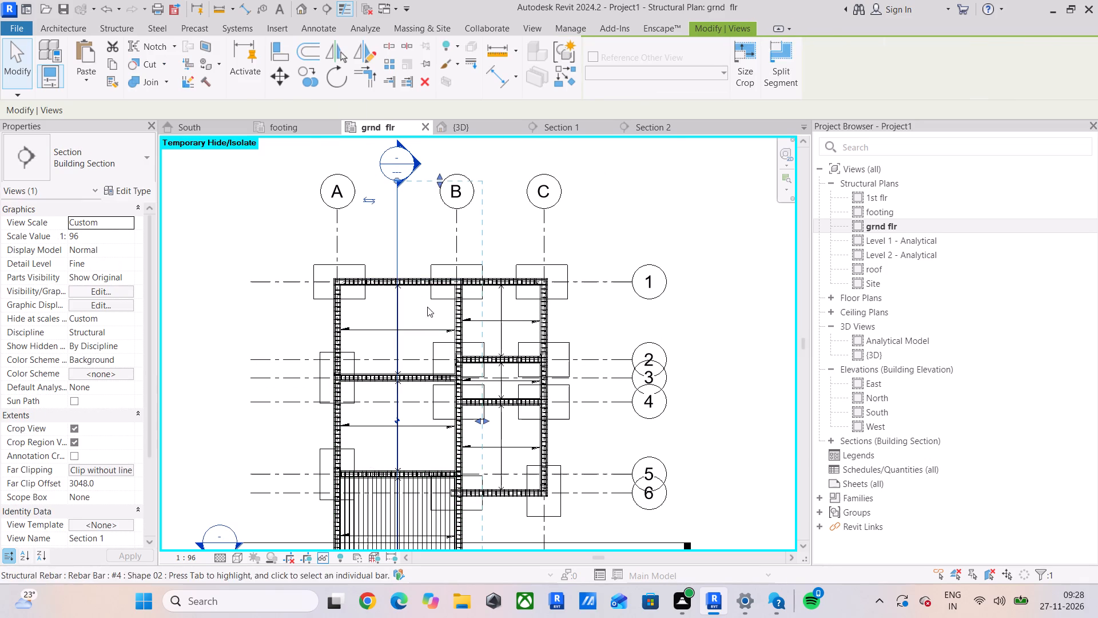
{"action": "left_click_drag", "start_coordinate": [479, 422], "coordinate": [456, 422]}
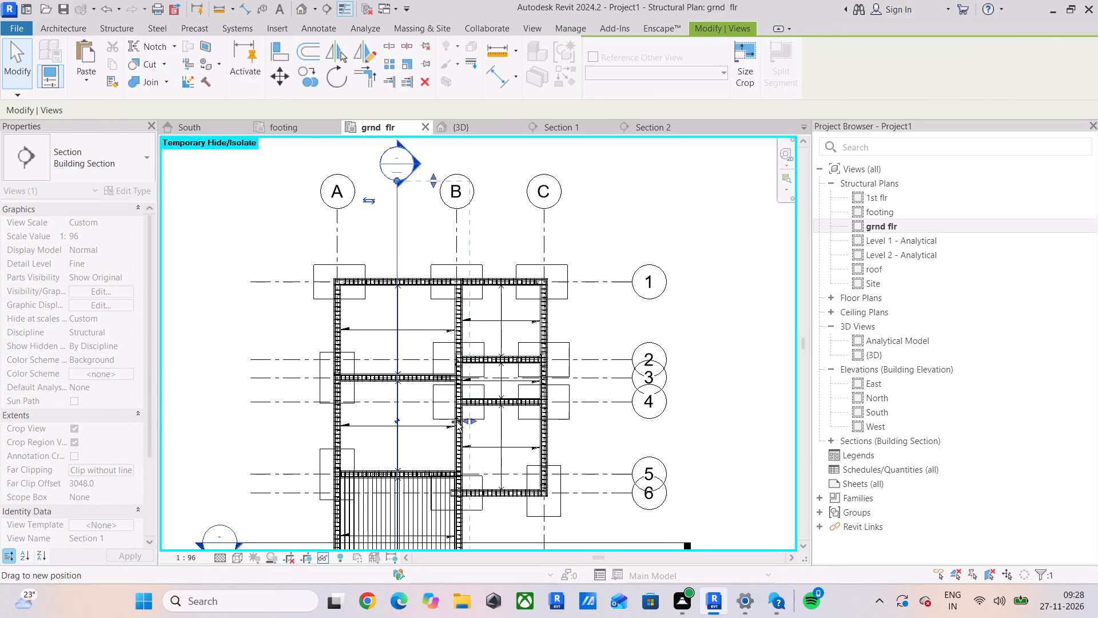
{"action": "left_click_drag", "start_coordinate": [456, 422], "coordinate": [415, 432]}
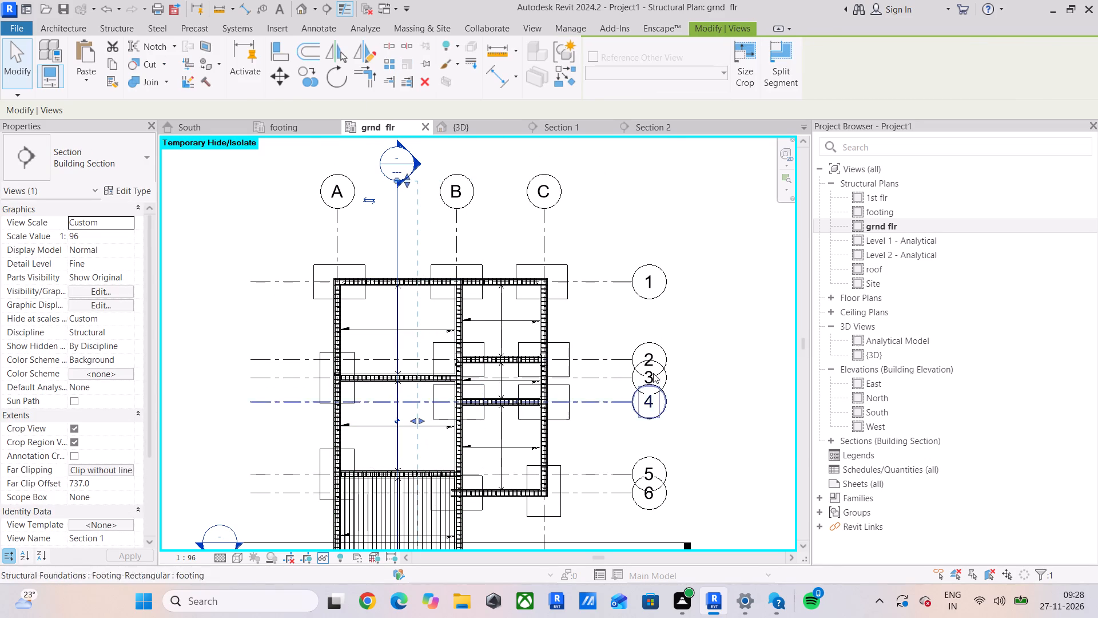
In Section 1, move the single #4 cross bar horizontally to the end of the longitudinal slab bar beside the end beam.
{"action": "left_click", "coordinate": [593, 129]}
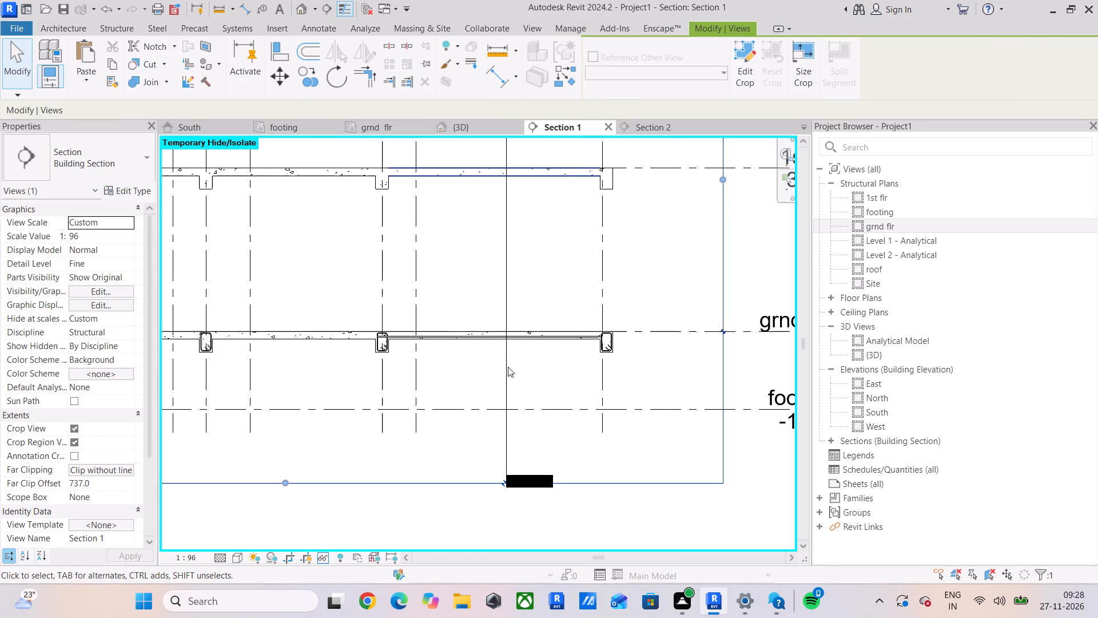
{"action": "scroll", "coordinate": [417, 357], "scroll_direction": "up", "scroll_amount": 4}
{"action": "middle_click_drag", "start_coordinate": [488, 335], "coordinate": [399, 368]}
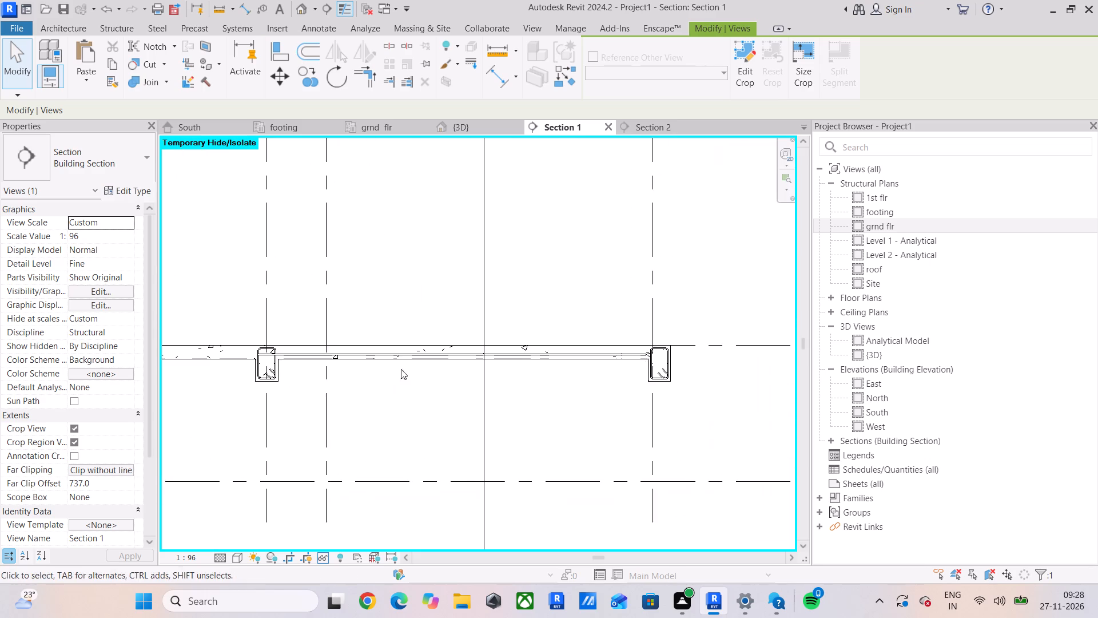
{"action": "scroll", "coordinate": [626, 350], "scroll_direction": "up", "scroll_amount": 5}
{"action": "middle_click_drag", "start_coordinate": [361, 365], "coordinate": [399, 375]}
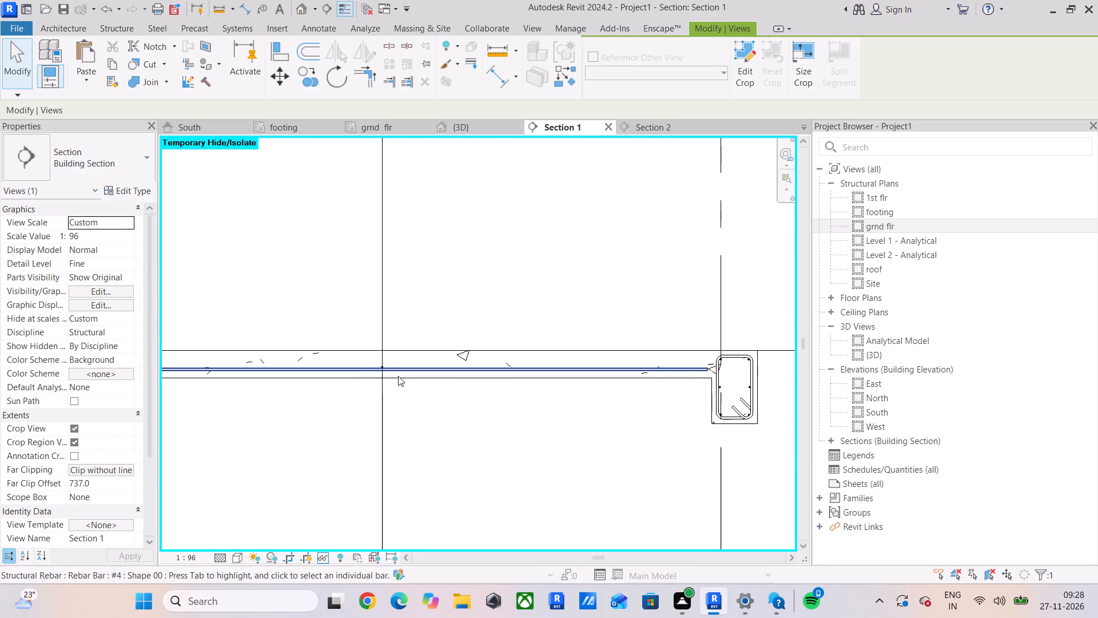
{"action": "scroll", "coordinate": [374, 373], "scroll_direction": "up", "scroll_amount": 15}
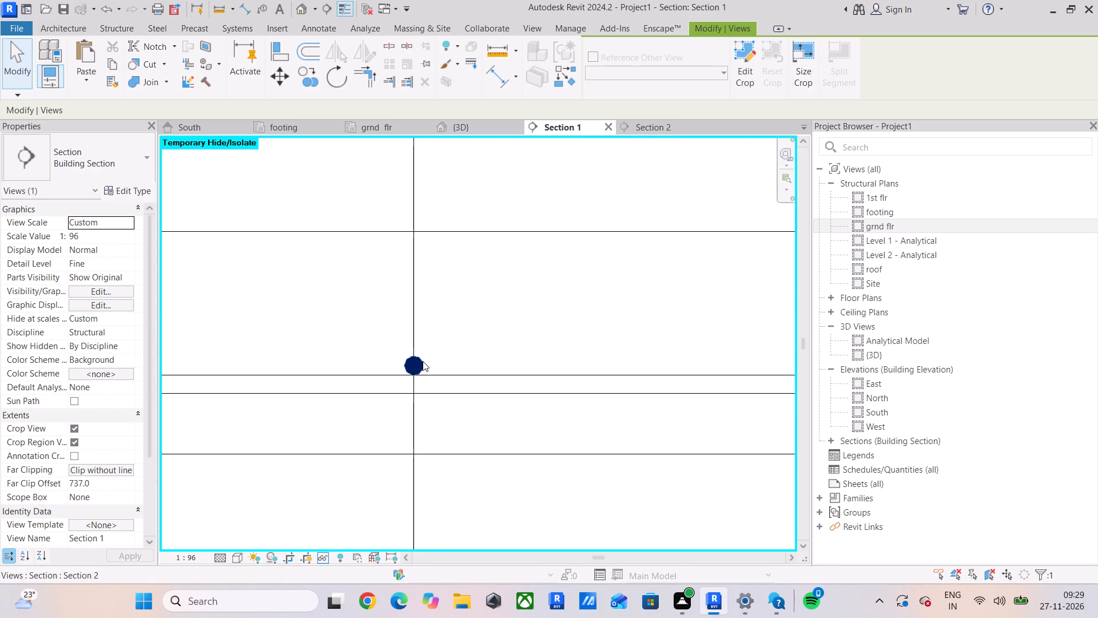
{"action": "left_click", "coordinate": [423, 363]}
{"action": "scroll", "coordinate": [484, 369], "scroll_direction": "down", "scroll_amount": 18}
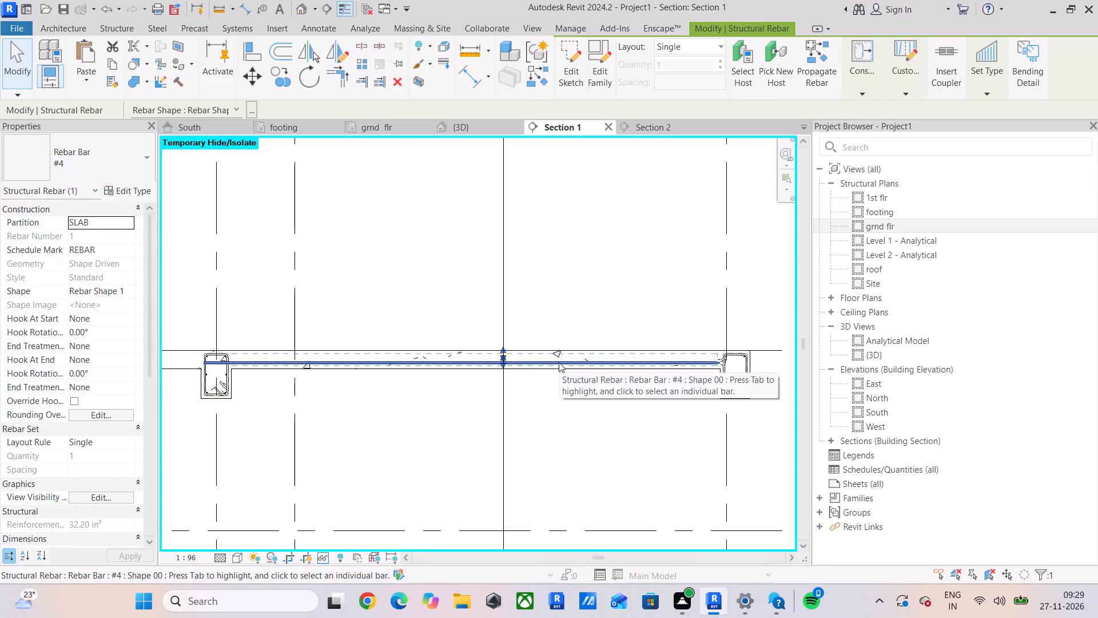
{"action": "scroll", "coordinate": [235, 355], "scroll_direction": "up", "scroll_amount": 5}
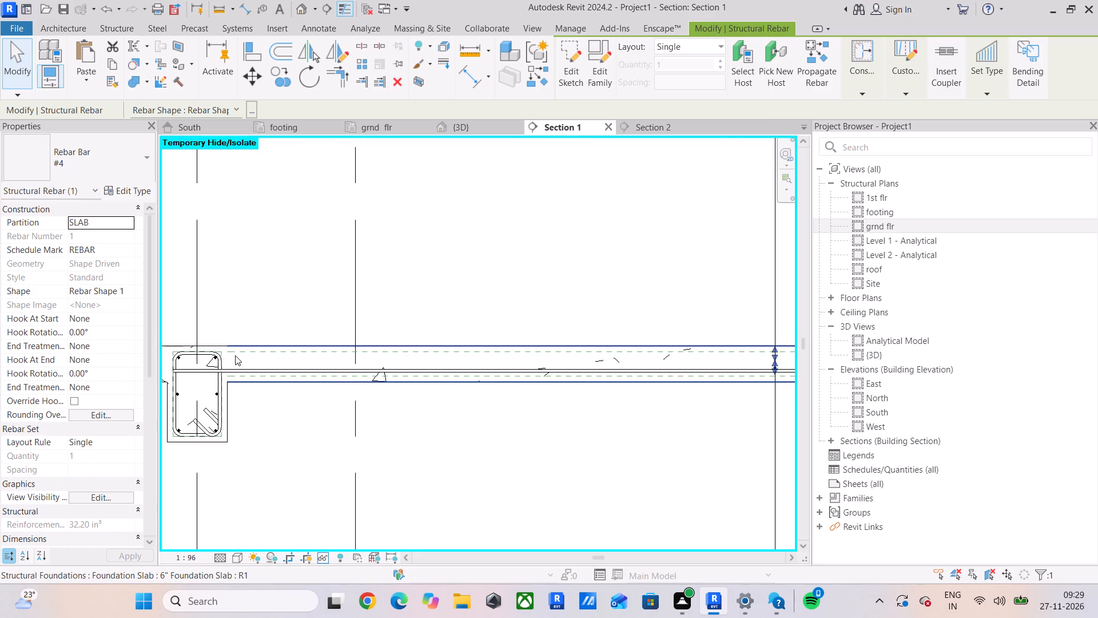
{"action": "scroll", "coordinate": [339, 382], "scroll_direction": "down", "scroll_amount": 4}
{"action": "middle_click_drag", "start_coordinate": [398, 386], "coordinate": [379, 389]}
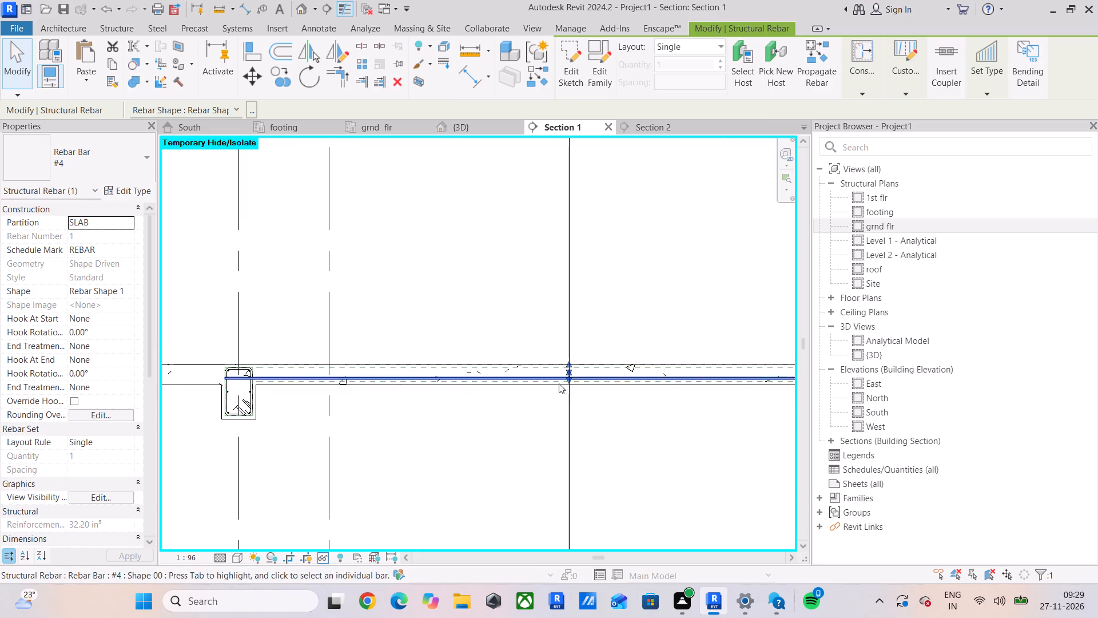
{"action": "scroll", "coordinate": [571, 371], "scroll_direction": "up", "scroll_amount": 3}
{"action": "middle_click_drag", "start_coordinate": [570, 371], "coordinate": [554, 374]}
{"action": "scroll", "coordinate": [554, 374], "scroll_direction": "down", "scroll_amount": 4}
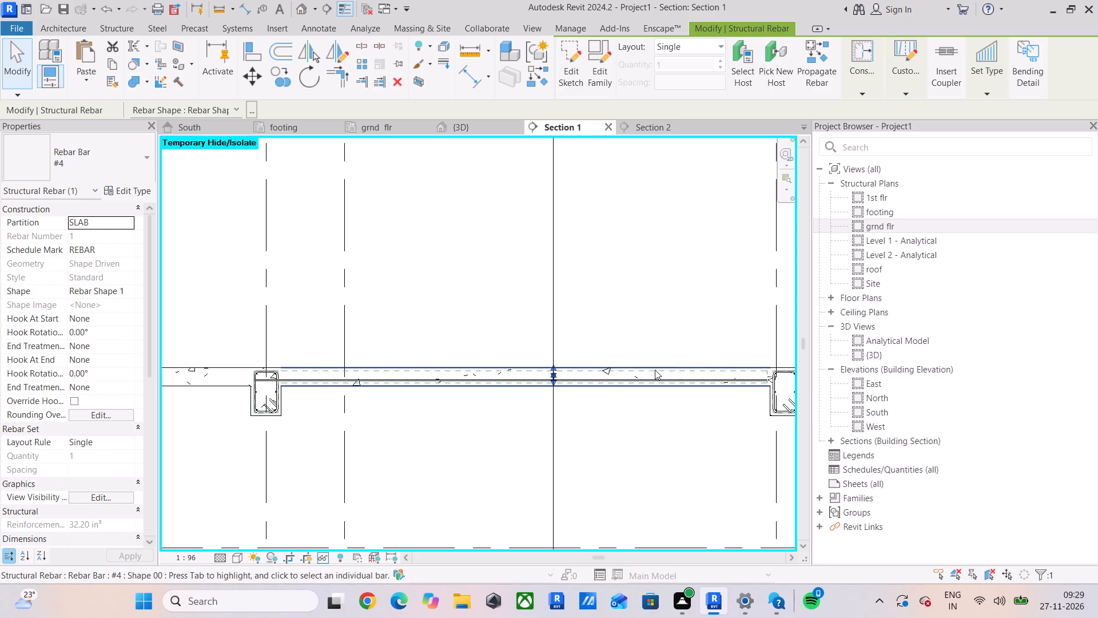
{"action": "left_click", "coordinate": [253, 83]}
{"action": "scroll", "coordinate": [576, 313], "scroll_direction": "up", "scroll_amount": 4}
{"action": "scroll", "coordinate": [544, 474], "scroll_direction": "up", "scroll_amount": 5}
{"action": "scroll", "coordinate": [536, 391], "scroll_direction": "up", "scroll_amount": 5}
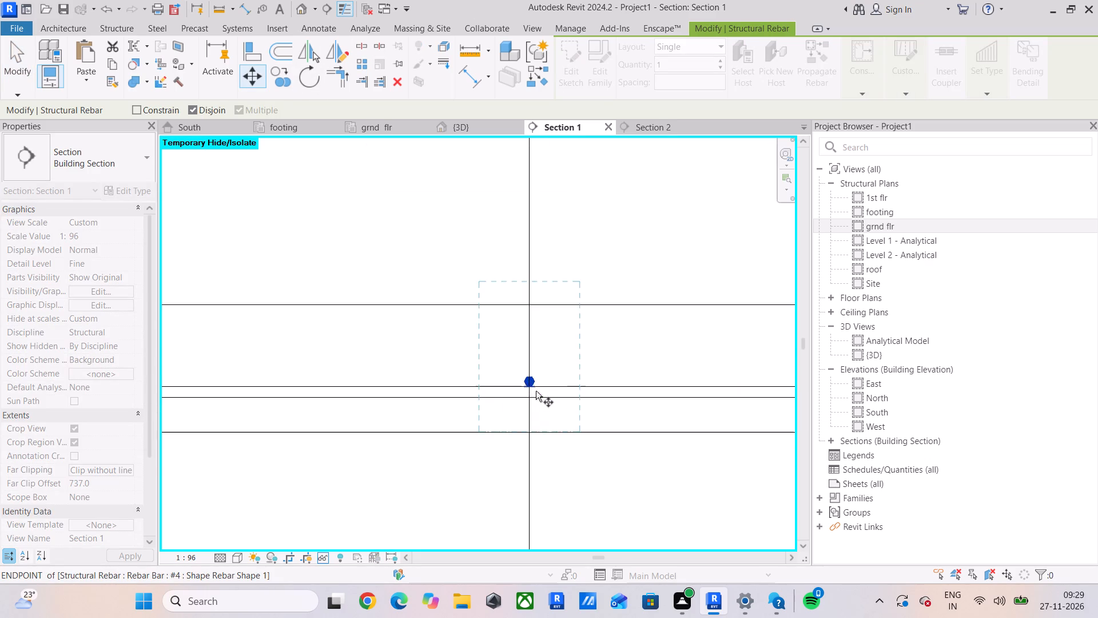
{"action": "scroll", "coordinate": [534, 387], "scroll_direction": "up", "scroll_amount": 4}
{"action": "left_click", "coordinate": [535, 375]}
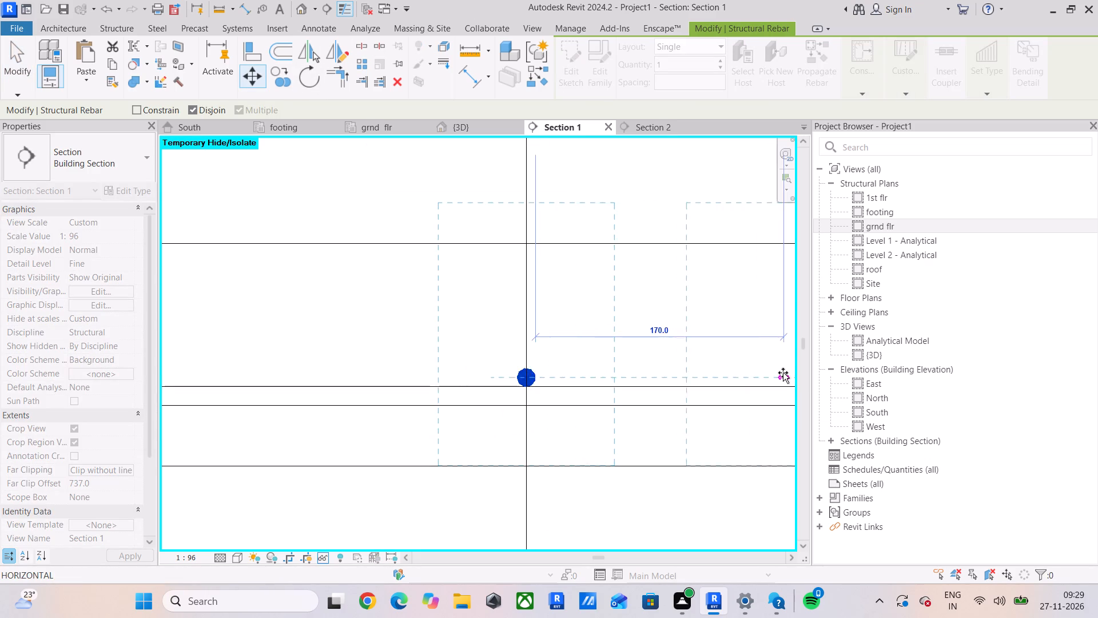
{"action": "scroll", "coordinate": [783, 373], "scroll_direction": "down", "scroll_amount": 3}
{"action": "middle_click_drag", "start_coordinate": [783, 370], "coordinate": [124, 366]}
{"action": "scroll", "coordinate": [460, 393], "scroll_direction": "down", "scroll_amount": 4}
{"action": "middle_click_drag", "start_coordinate": [614, 367], "coordinate": [125, 365]}
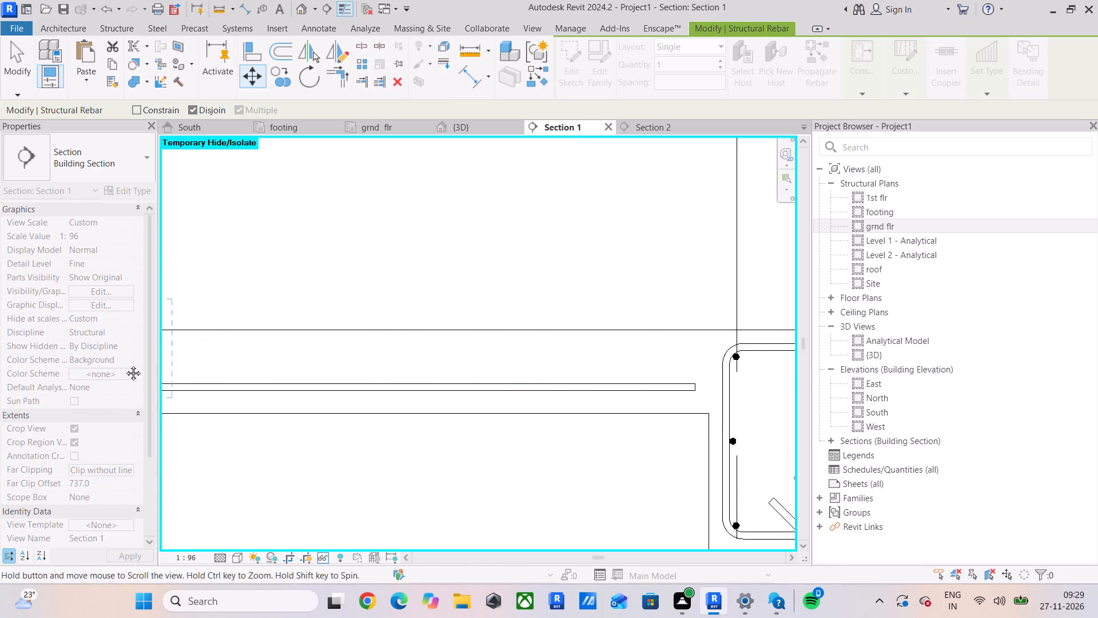
{"action": "middle_click_drag", "start_coordinate": [125, 365], "coordinate": [124, 364]}
{"action": "scroll", "coordinate": [671, 373], "scroll_direction": "up", "scroll_amount": 5}
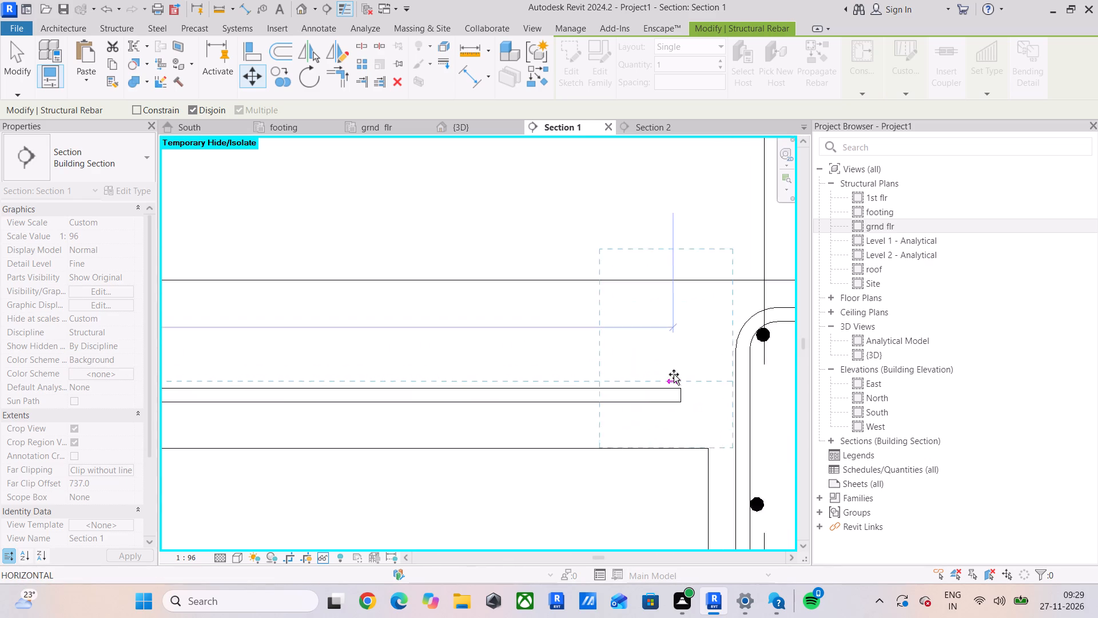
{"action": "scroll", "coordinate": [674, 374], "scroll_direction": "up", "scroll_amount": 2}
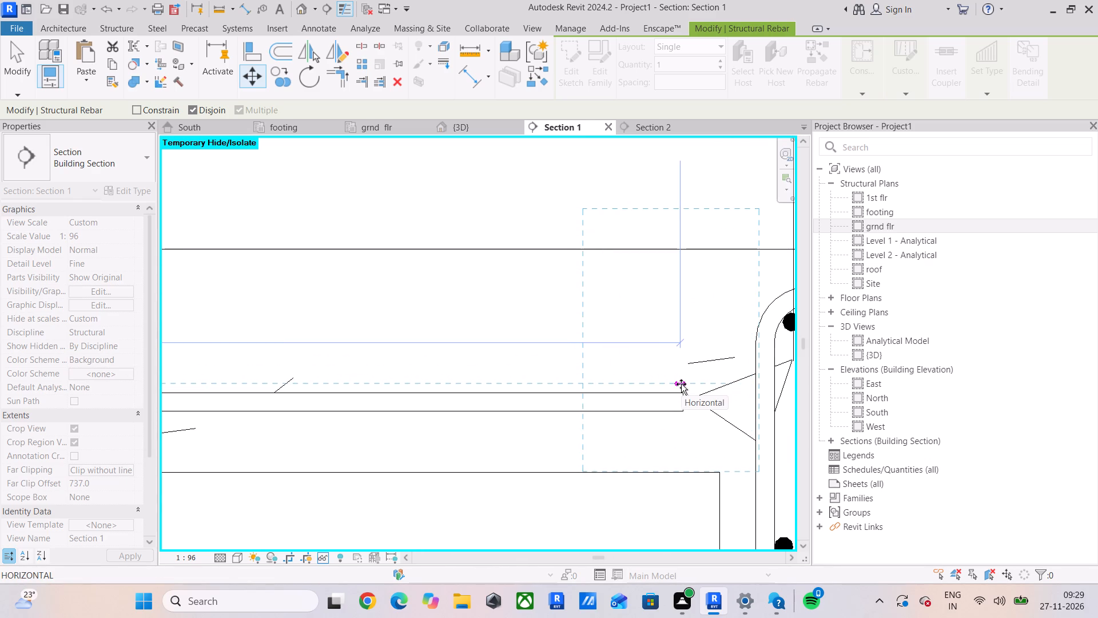
{"action": "left_click", "coordinate": [681, 384]}
Copy the moved #4 cross bar horizontally by 150 mm, away from the end beam.
{"action": "scroll", "coordinate": [490, 385], "scroll_direction": "down", "scroll_amount": 7}
{"action": "middle_click_drag", "start_coordinate": [490, 385], "coordinate": [526, 394]}
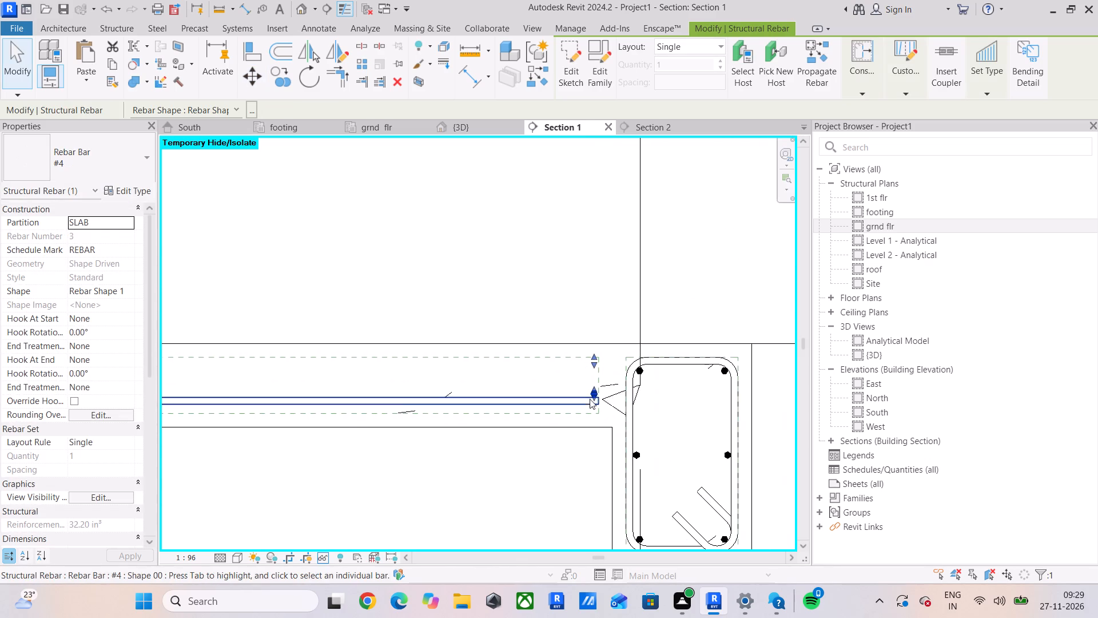
{"action": "scroll", "coordinate": [534, 354], "scroll_direction": "down", "scroll_amount": 4}
{"action": "left_click", "coordinate": [281, 72]}
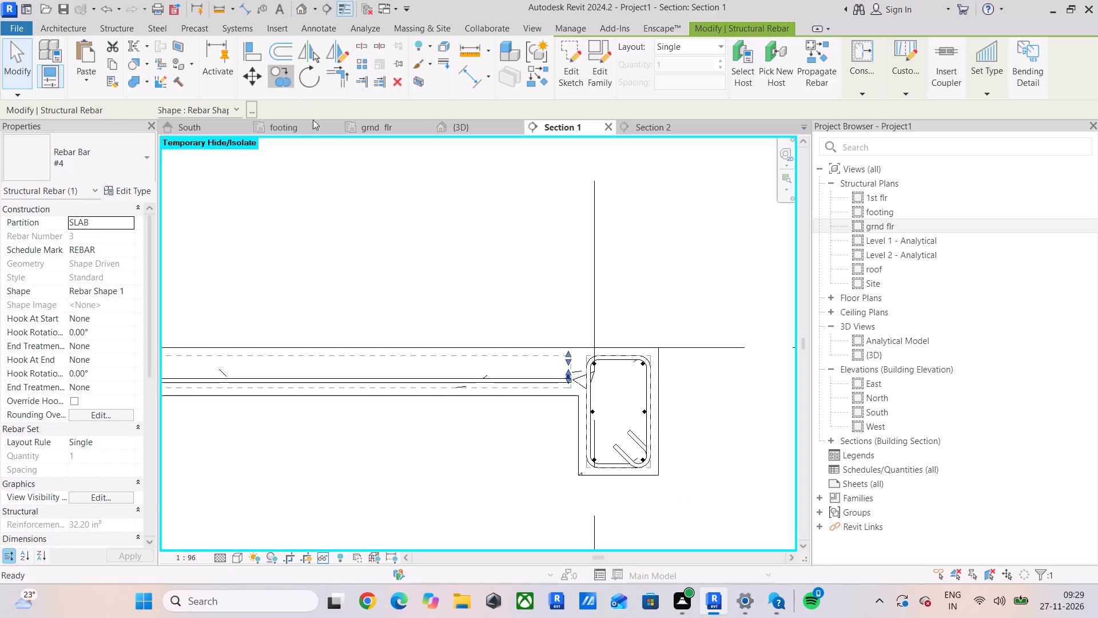
{"action": "scroll", "coordinate": [562, 410], "scroll_direction": "up", "scroll_amount": 3}
{"action": "scroll", "coordinate": [570, 340], "scroll_direction": "up", "scroll_amount": 5}
{"action": "scroll", "coordinate": [559, 386], "scroll_direction": "up", "scroll_amount": 4}
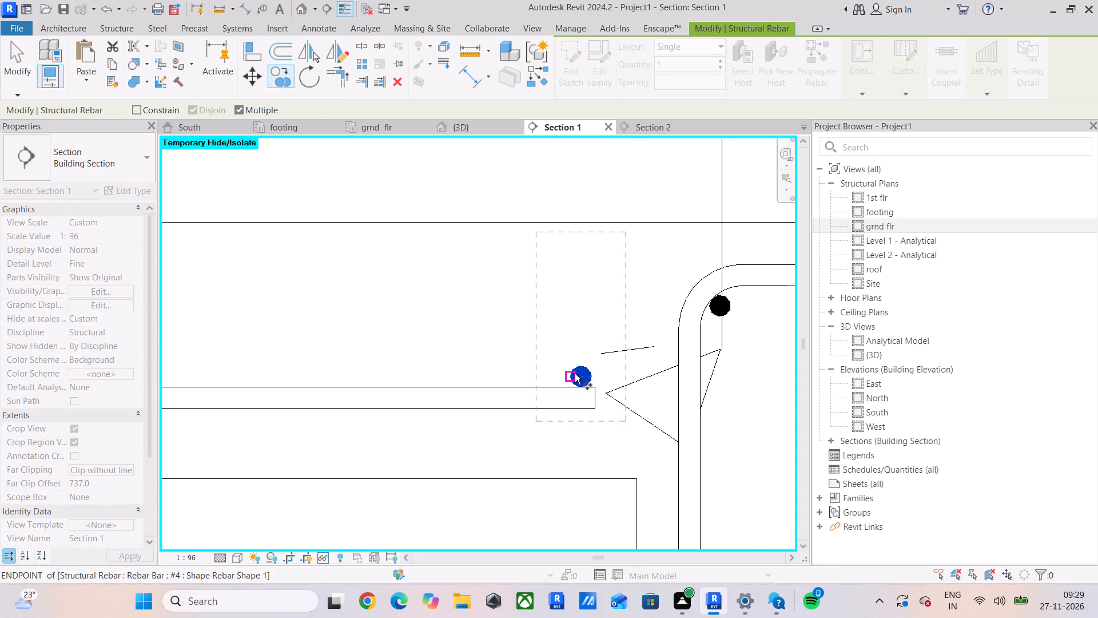
{"action": "left_click", "coordinate": [569, 373]}
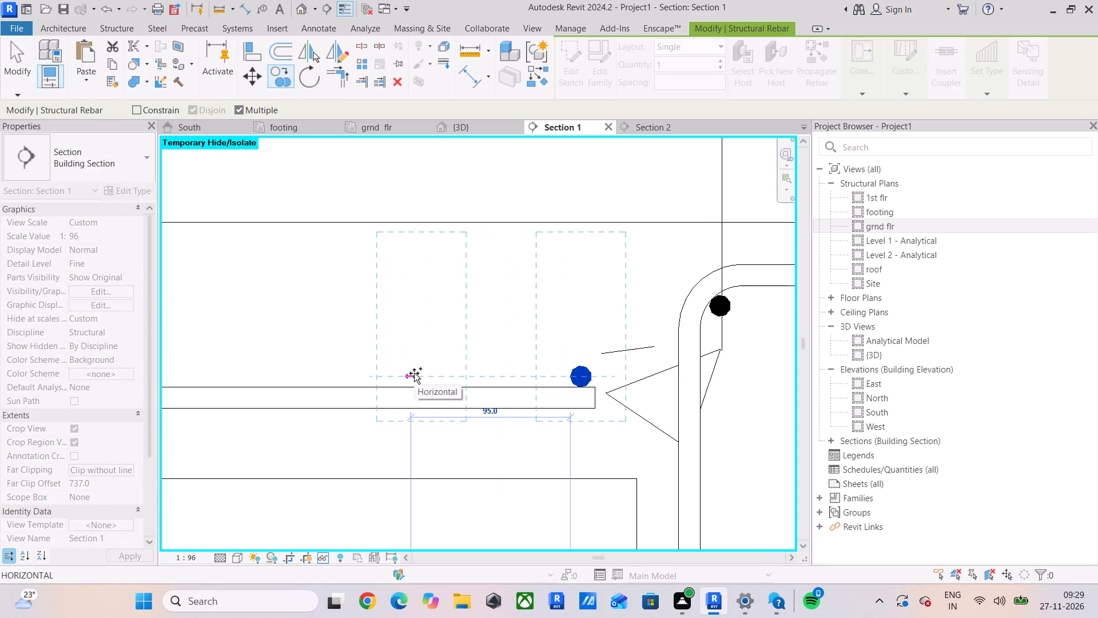
{"action": "type", "text": "150"}
{"action": "key", "text": "Return"}
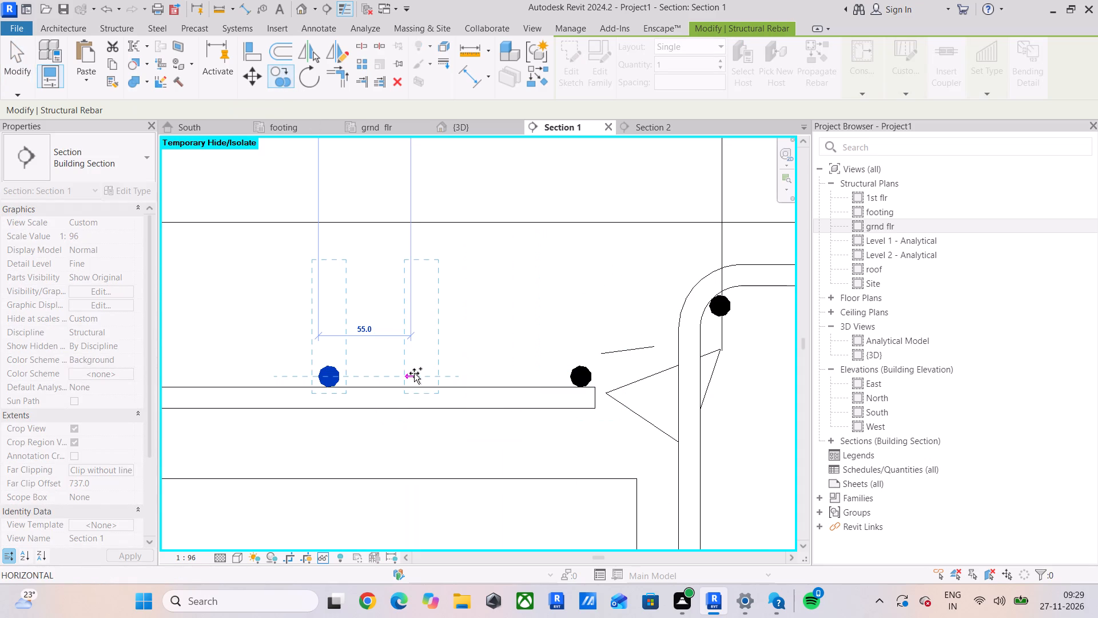
{"action": "key", "text": "Escape"}
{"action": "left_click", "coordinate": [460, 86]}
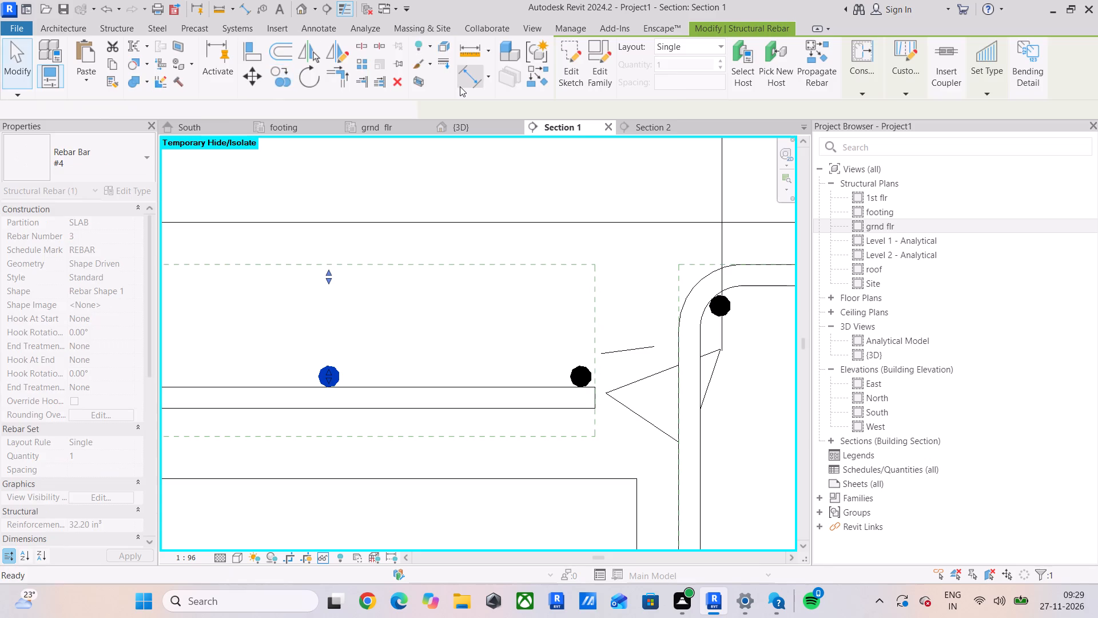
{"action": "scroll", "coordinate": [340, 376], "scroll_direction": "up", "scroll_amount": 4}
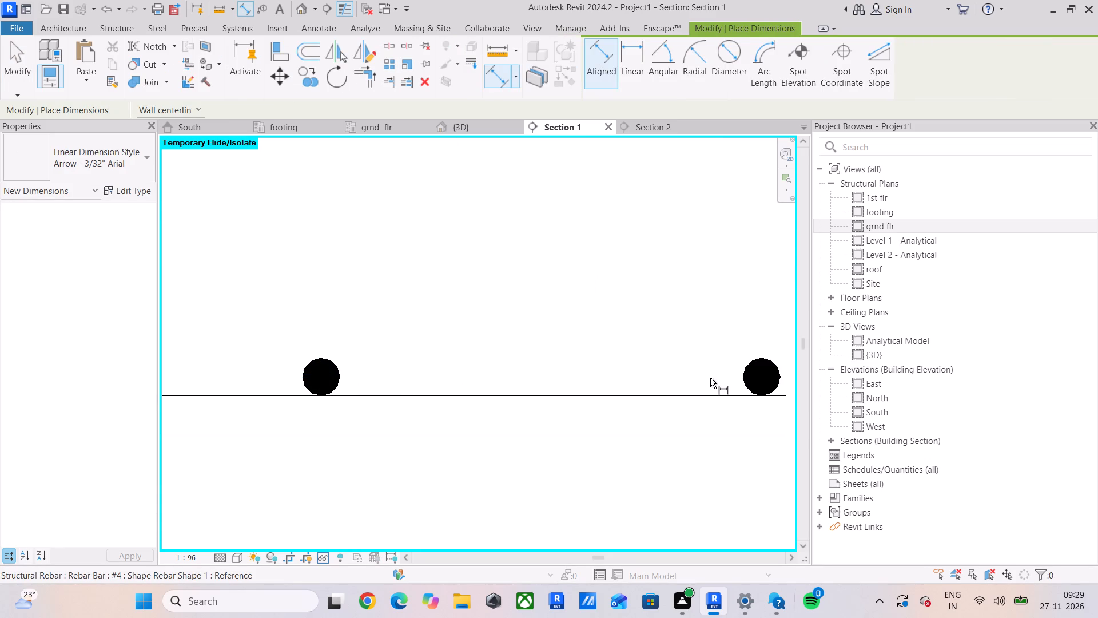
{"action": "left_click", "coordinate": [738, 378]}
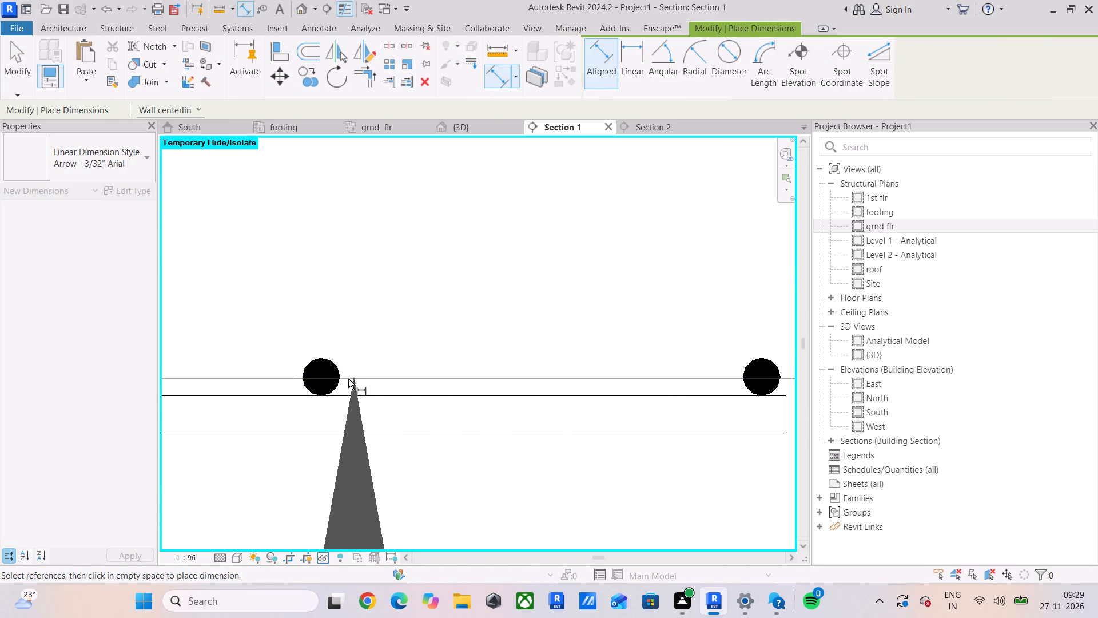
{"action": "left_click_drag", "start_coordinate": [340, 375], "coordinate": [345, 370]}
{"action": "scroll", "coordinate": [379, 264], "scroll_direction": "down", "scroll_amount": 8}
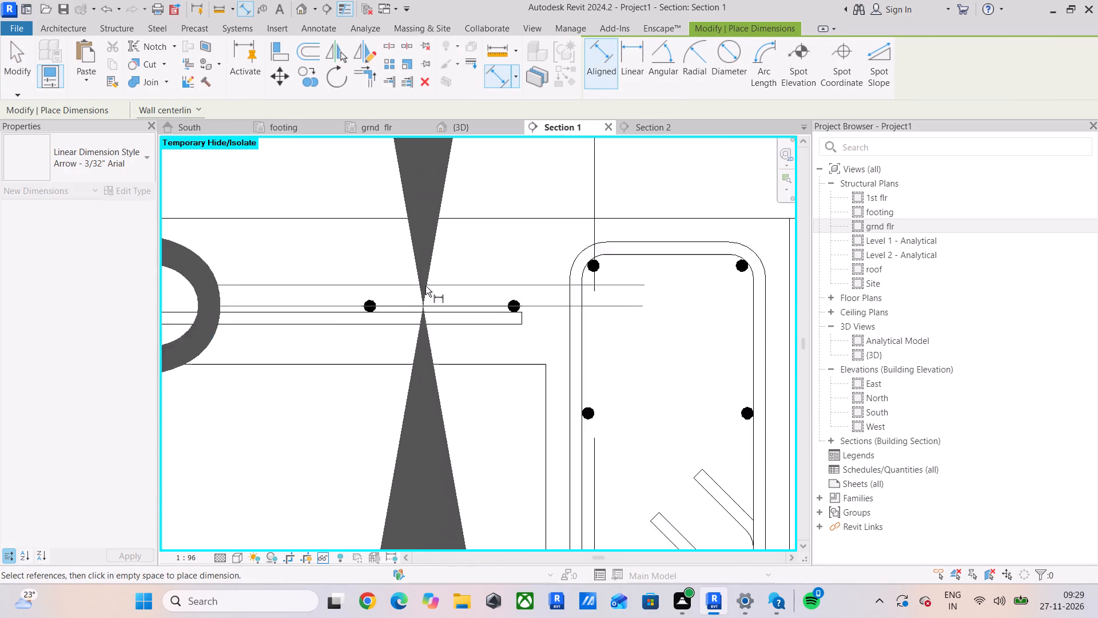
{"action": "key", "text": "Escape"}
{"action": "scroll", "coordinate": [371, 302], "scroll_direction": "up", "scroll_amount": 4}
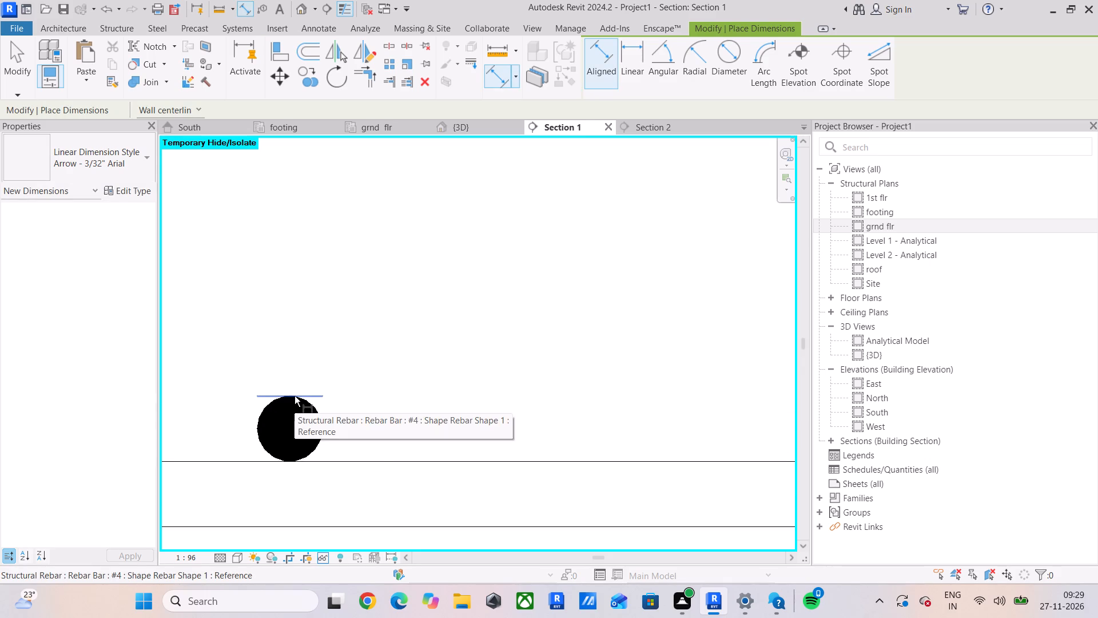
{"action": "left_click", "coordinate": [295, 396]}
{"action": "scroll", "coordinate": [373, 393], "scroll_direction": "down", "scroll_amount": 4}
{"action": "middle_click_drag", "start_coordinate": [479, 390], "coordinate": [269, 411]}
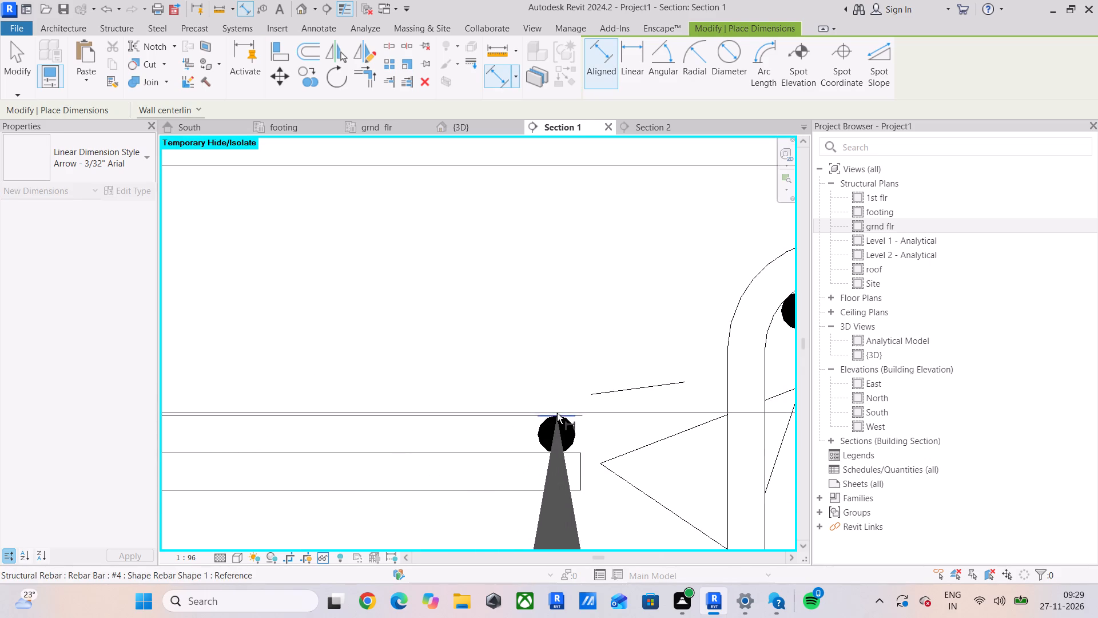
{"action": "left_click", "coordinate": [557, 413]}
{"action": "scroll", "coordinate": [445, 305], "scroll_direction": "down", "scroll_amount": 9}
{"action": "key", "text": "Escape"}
Place a horizontal aligned dimension between the centres of the two #4 cross bars, with its line above the slab.
{"action": "scroll", "coordinate": [355, 348], "scroll_direction": "up", "scroll_amount": 4}
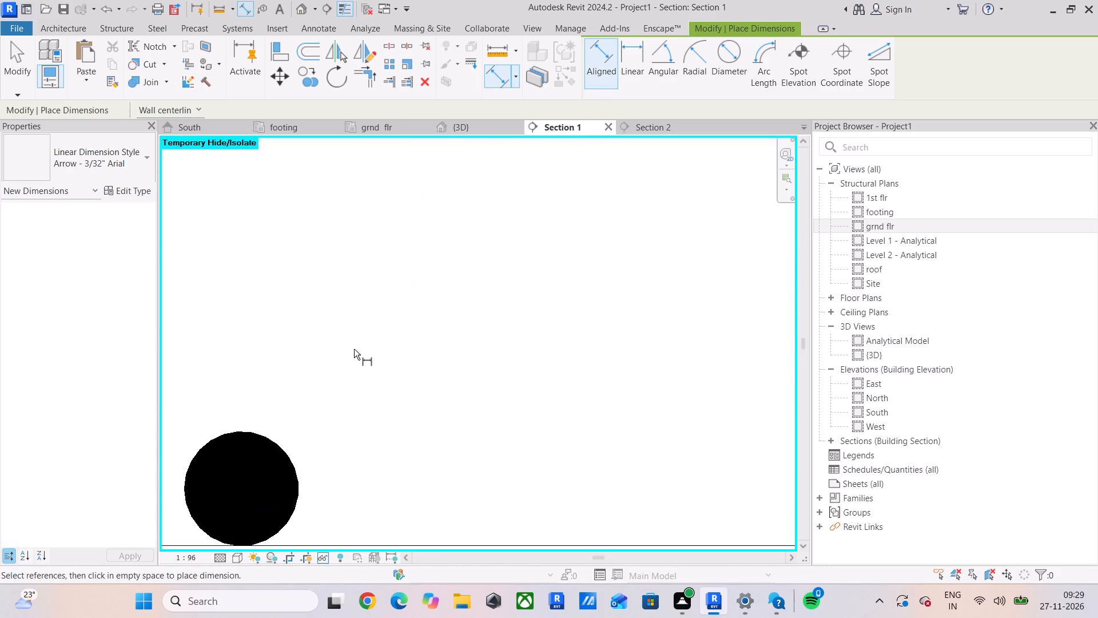
{"action": "scroll", "coordinate": [349, 378], "scroll_direction": "down", "scroll_amount": 10}
{"action": "middle_click_drag", "start_coordinate": [374, 402], "coordinate": [325, 371]}
{"action": "scroll", "coordinate": [341, 340], "scroll_direction": "down", "scroll_amount": 5}
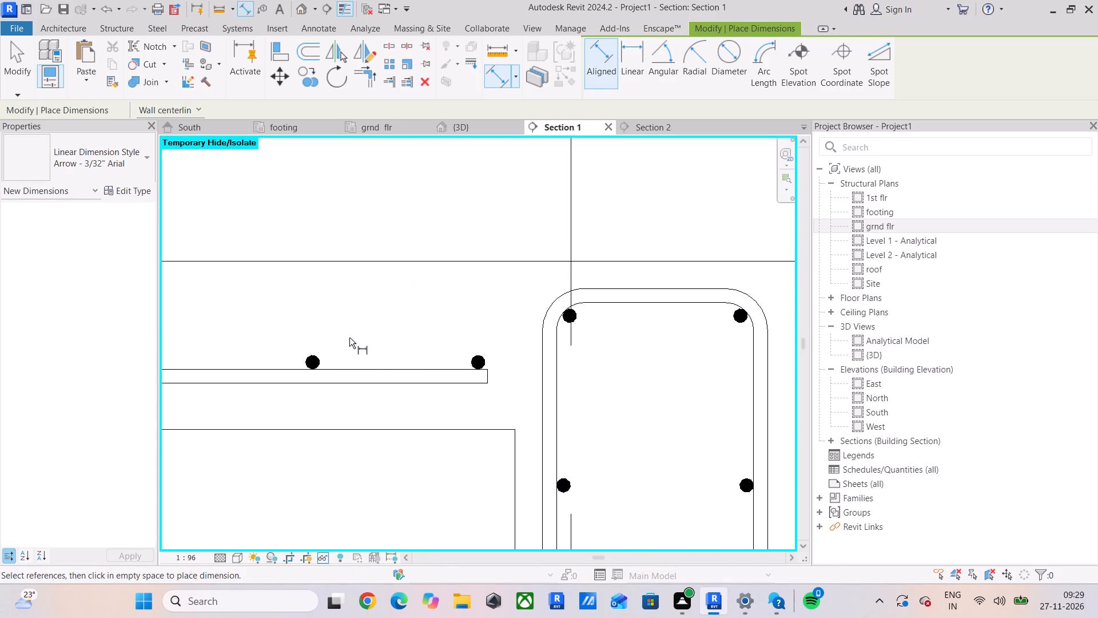
{"action": "scroll", "coordinate": [479, 363], "scroll_direction": "up", "scroll_amount": 9}
{"action": "left_click", "coordinate": [477, 346]}
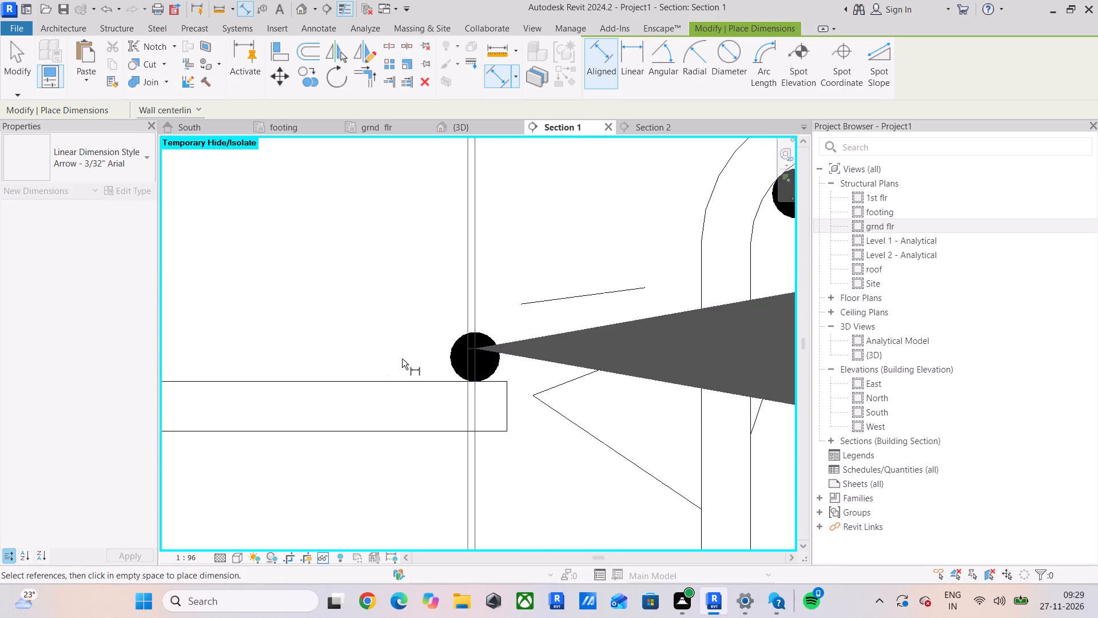
{"action": "scroll", "coordinate": [295, 362], "scroll_direction": "down", "scroll_amount": 4}
{"action": "middle_click_drag", "start_coordinate": [295, 362], "coordinate": [702, 327]}
{"action": "left_click", "coordinate": [472, 319]}
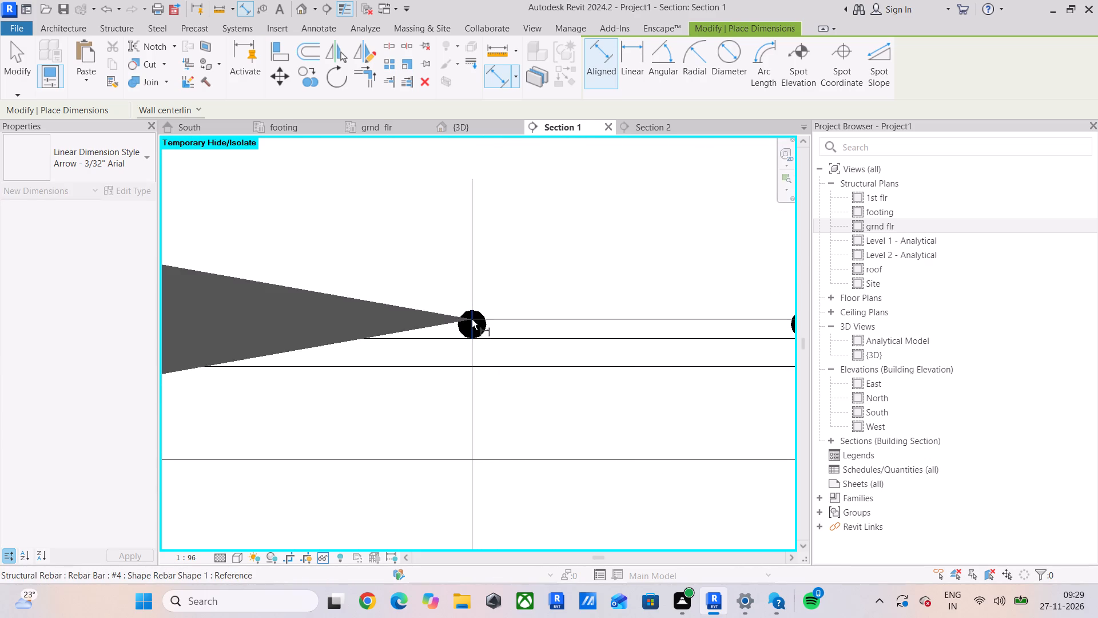
{"action": "scroll", "coordinate": [492, 271], "scroll_direction": "down", "scroll_amount": 4}
{"action": "middle_click_drag", "start_coordinate": [518, 264], "coordinate": [478, 494]}
{"action": "left_click", "coordinate": [497, 318]}
{"action": "scroll", "coordinate": [503, 328], "scroll_direction": "down", "scroll_amount": 5}
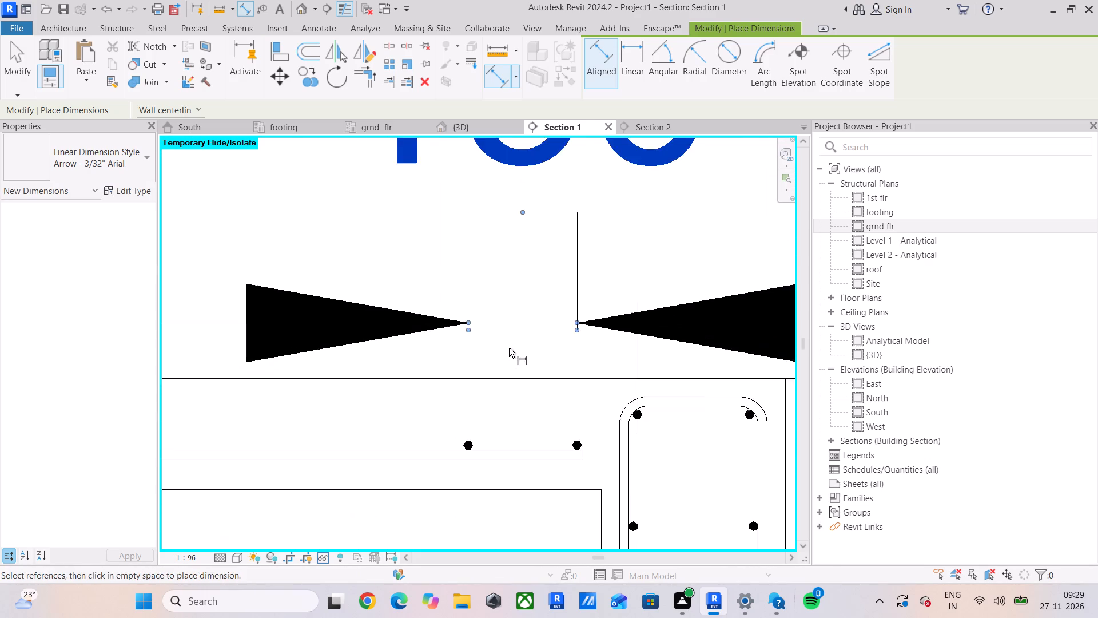
{"action": "middle_click_drag", "start_coordinate": [509, 348], "coordinate": [465, 493]}
{"action": "scroll", "coordinate": [465, 489], "scroll_direction": "down", "scroll_amount": 5}
{"action": "middle_click_drag", "start_coordinate": [467, 485], "coordinate": [436, 327]}
{"action": "scroll", "coordinate": [412, 355], "scroll_direction": "up", "scroll_amount": 7}
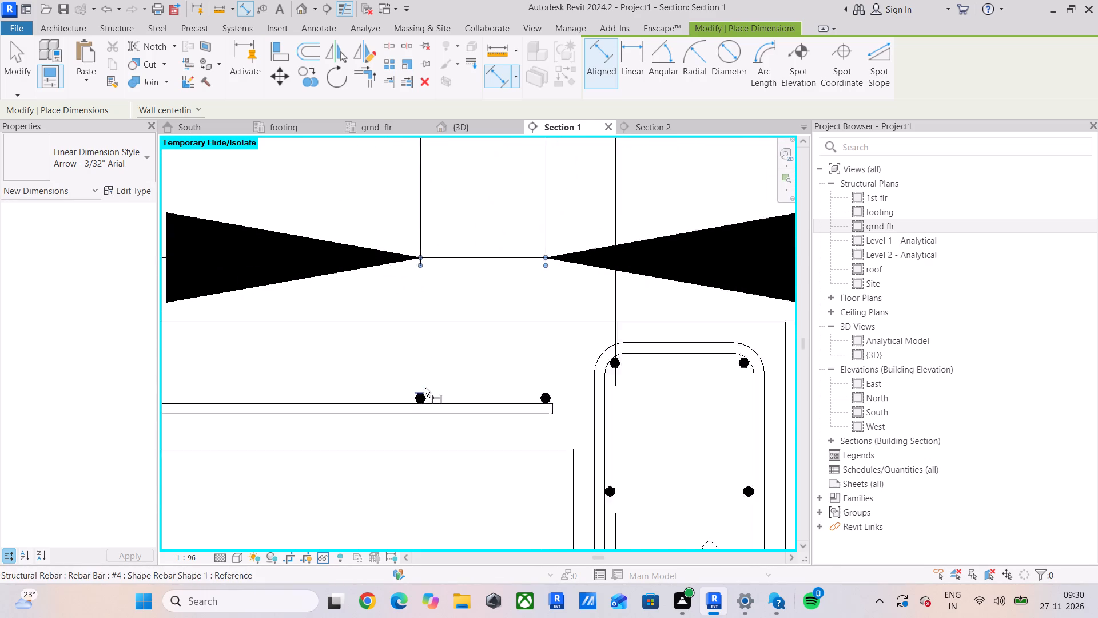
{"action": "scroll", "coordinate": [424, 387], "scroll_direction": "up", "scroll_amount": 14}
{"action": "scroll", "coordinate": [425, 400], "scroll_direction": "down", "scroll_amount": 8}
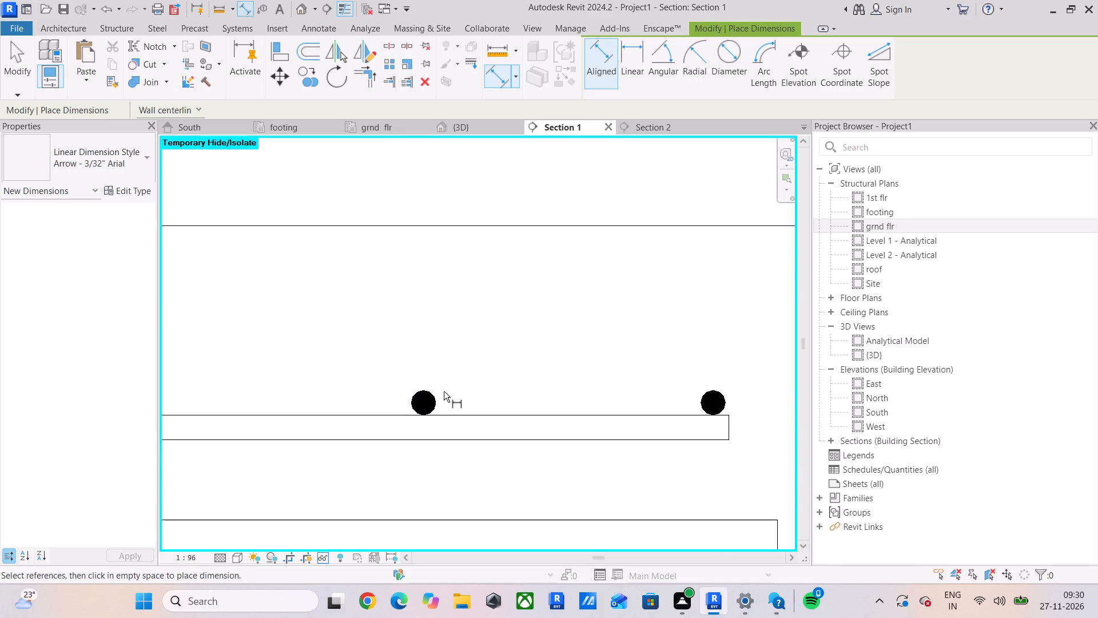
{"action": "scroll", "coordinate": [444, 391], "scroll_direction": "down", "scroll_amount": 1}
{"action": "middle_click_drag", "start_coordinate": [461, 389], "coordinate": [409, 463]}
{"action": "key", "text": "Escape"}
{"action": "key", "text": "Escape"}
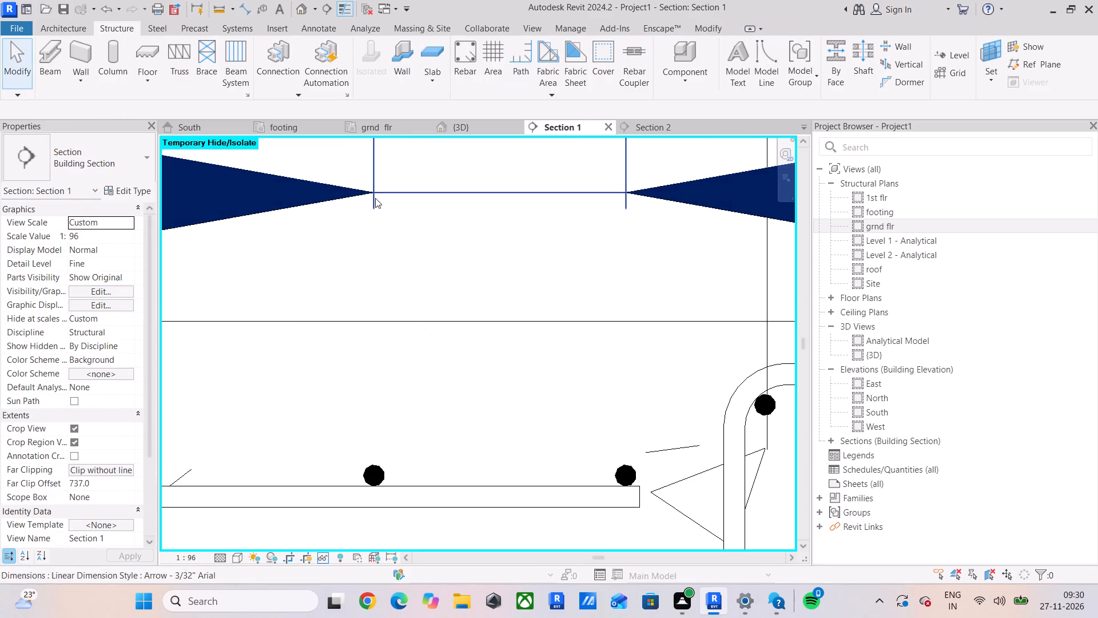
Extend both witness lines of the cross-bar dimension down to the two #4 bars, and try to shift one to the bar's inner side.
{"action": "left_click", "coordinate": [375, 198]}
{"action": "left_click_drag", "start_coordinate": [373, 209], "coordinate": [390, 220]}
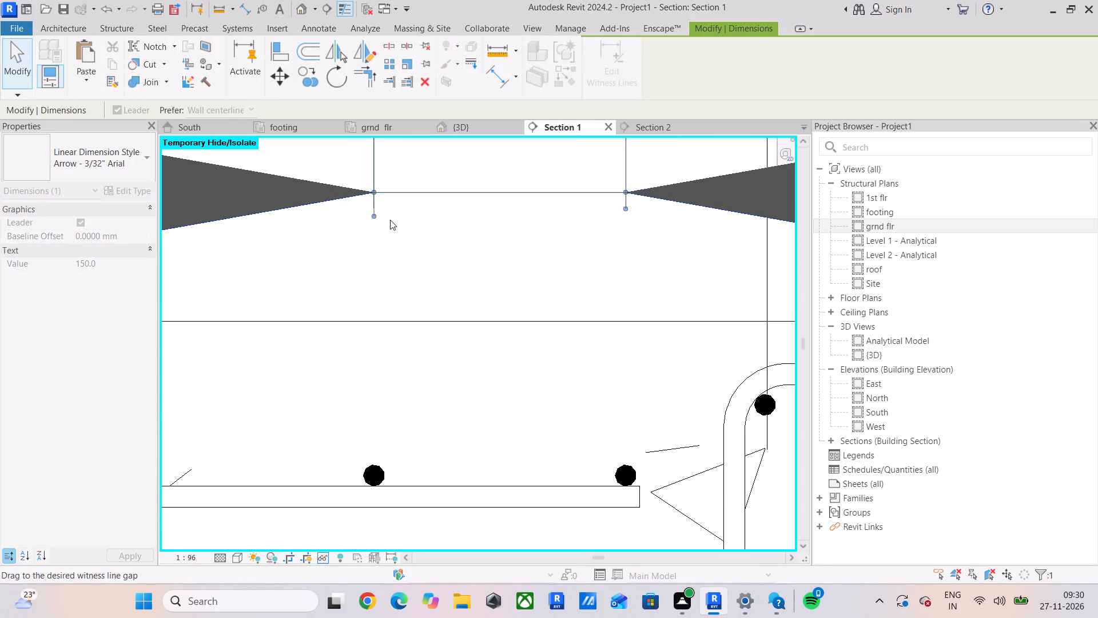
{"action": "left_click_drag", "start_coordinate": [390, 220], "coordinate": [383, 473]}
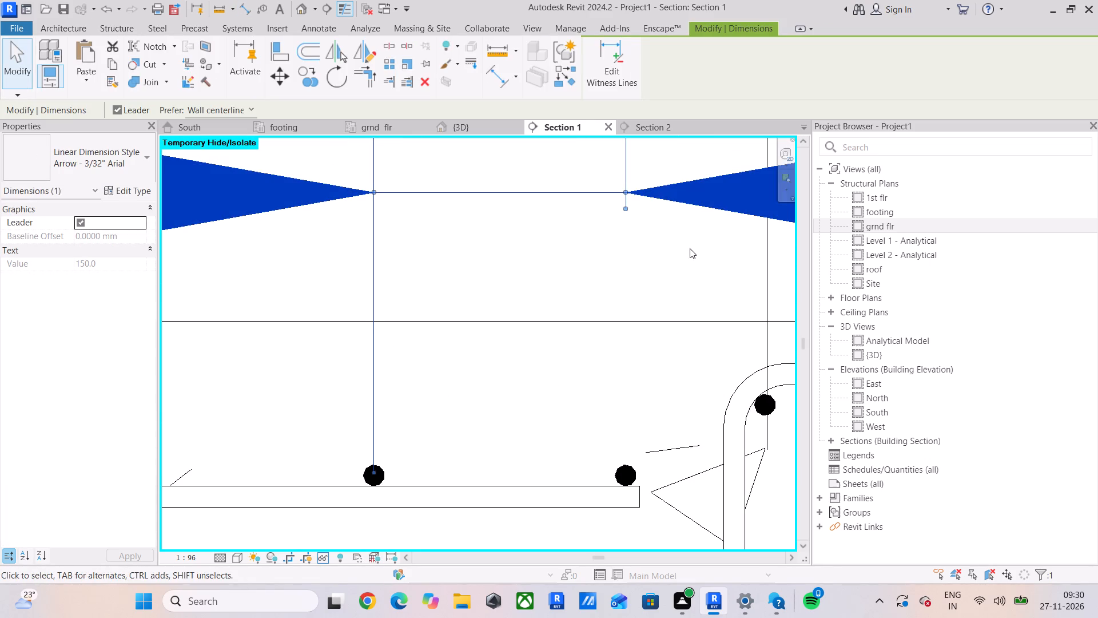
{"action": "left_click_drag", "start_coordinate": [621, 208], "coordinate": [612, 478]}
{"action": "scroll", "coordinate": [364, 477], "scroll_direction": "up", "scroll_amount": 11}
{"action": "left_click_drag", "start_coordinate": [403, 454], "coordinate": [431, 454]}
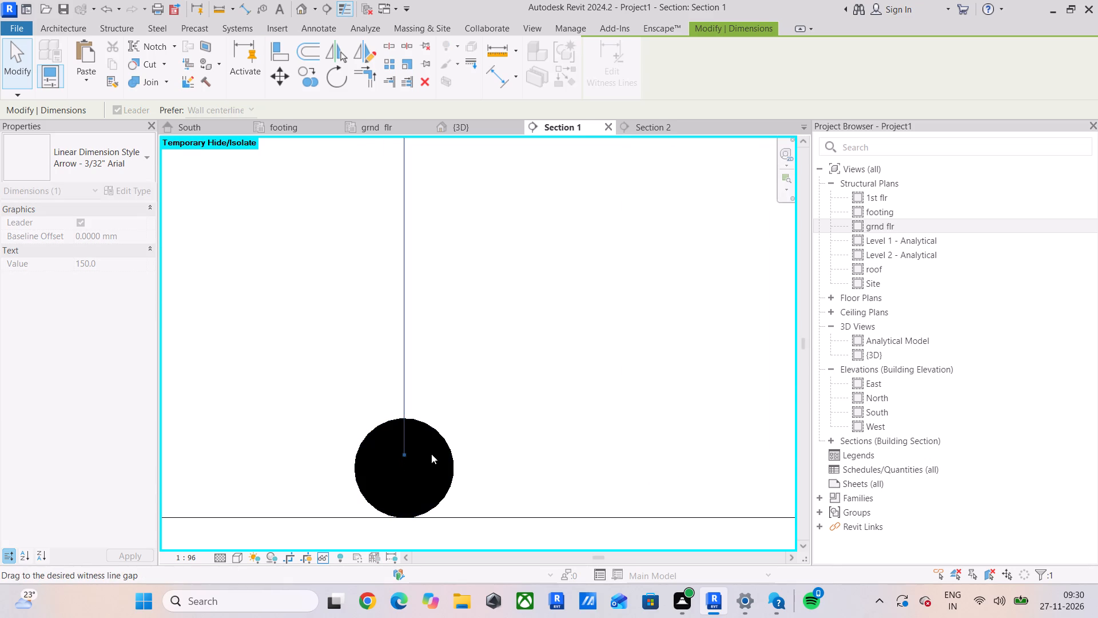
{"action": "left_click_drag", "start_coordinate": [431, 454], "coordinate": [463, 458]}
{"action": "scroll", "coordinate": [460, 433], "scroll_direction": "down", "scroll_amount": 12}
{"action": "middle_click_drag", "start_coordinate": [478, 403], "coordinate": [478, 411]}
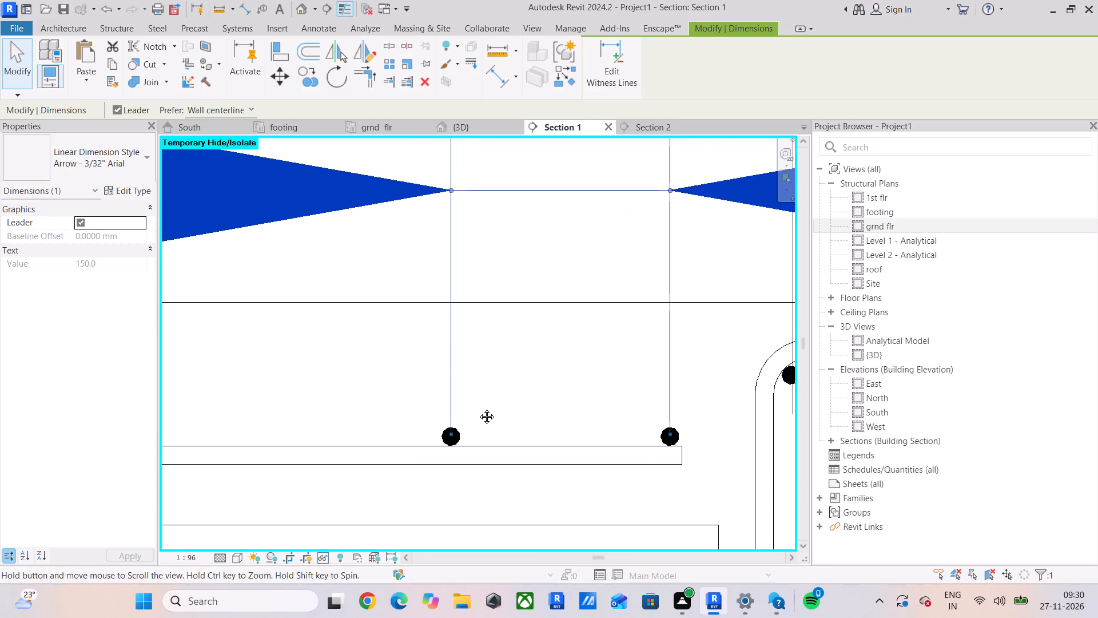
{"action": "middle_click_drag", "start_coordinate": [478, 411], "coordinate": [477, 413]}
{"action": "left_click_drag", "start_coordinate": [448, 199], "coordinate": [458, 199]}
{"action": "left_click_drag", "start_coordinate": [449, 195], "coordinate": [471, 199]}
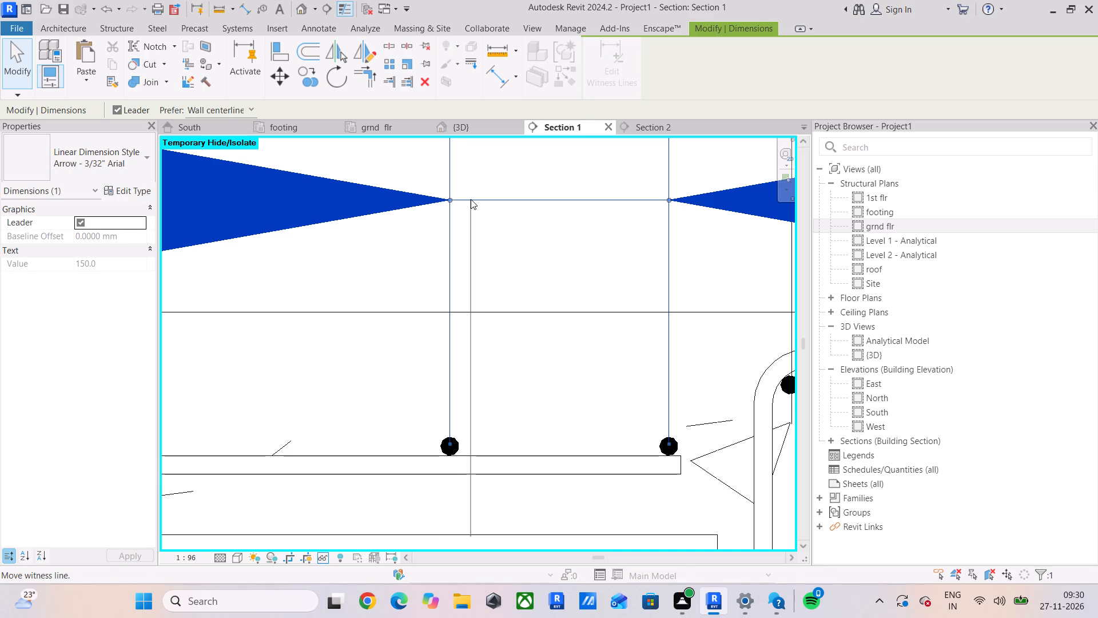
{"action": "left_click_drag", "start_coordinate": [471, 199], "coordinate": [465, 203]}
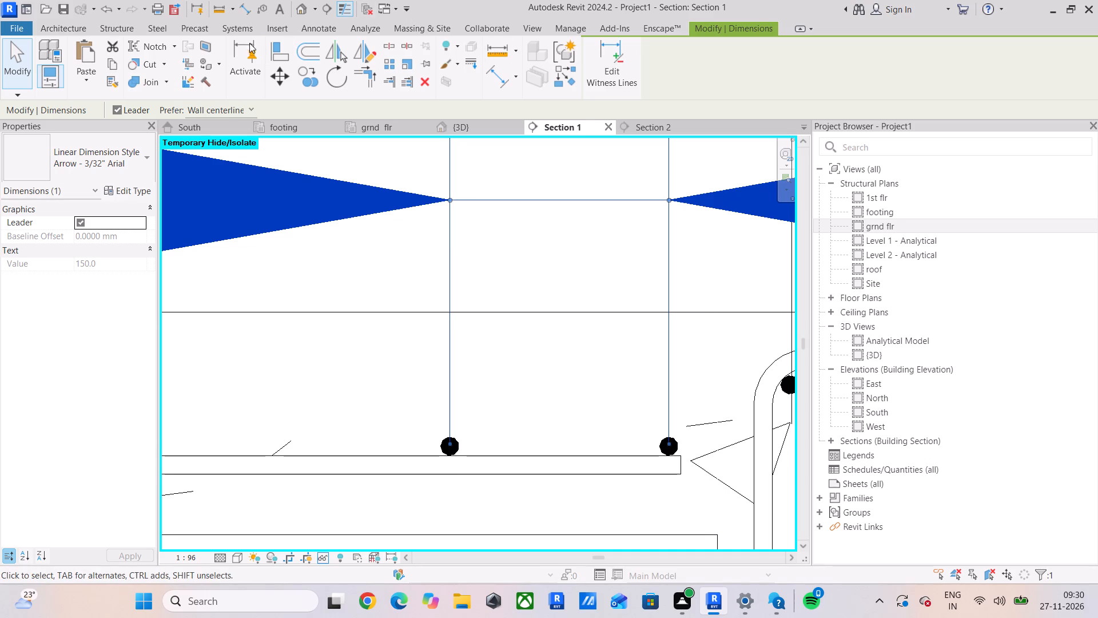
Draw vertical thin detail lines about 30 mm long, rising from the facing sides of the two #4 cross bars.
{"action": "left_click", "coordinate": [306, 27]}
{"action": "left_click", "coordinate": [317, 45]}
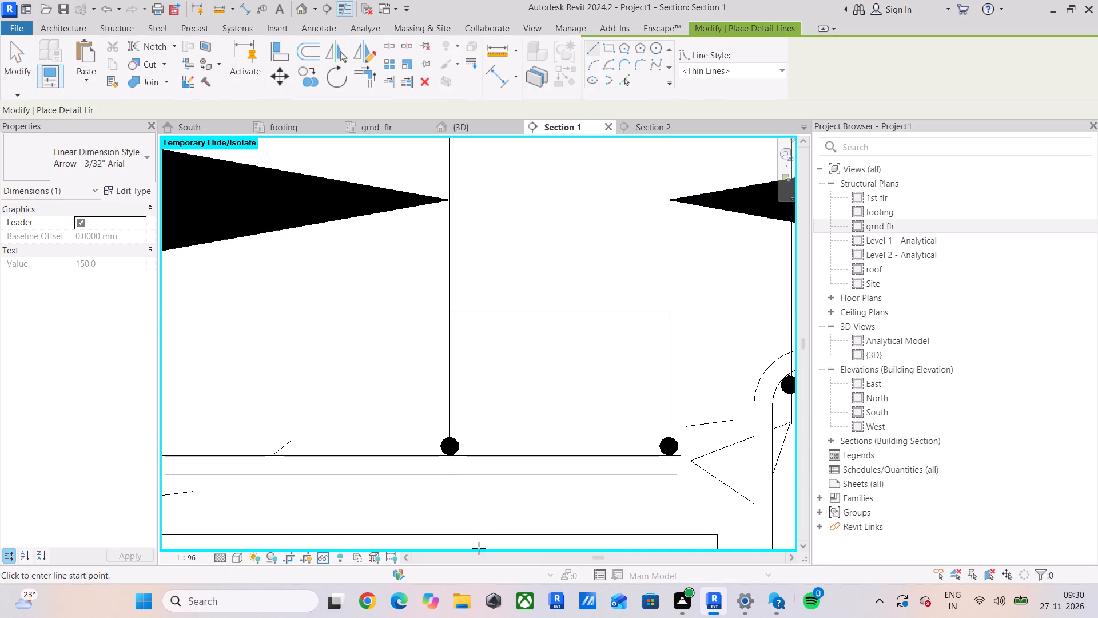
{"action": "scroll", "coordinate": [479, 447], "scroll_direction": "up", "scroll_amount": 4}
{"action": "left_click", "coordinate": [441, 446]}
{"action": "left_click", "coordinate": [443, 371]}
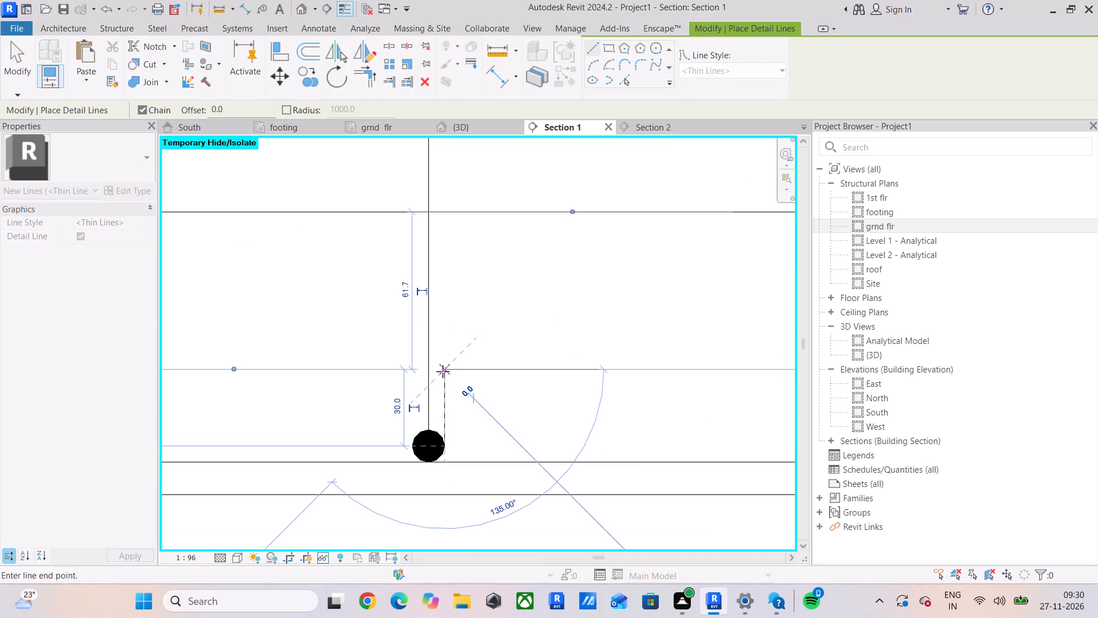
{"action": "key", "text": "Escape"}
{"action": "middle_click_drag", "start_coordinate": [646, 377], "coordinate": [314, 373]}
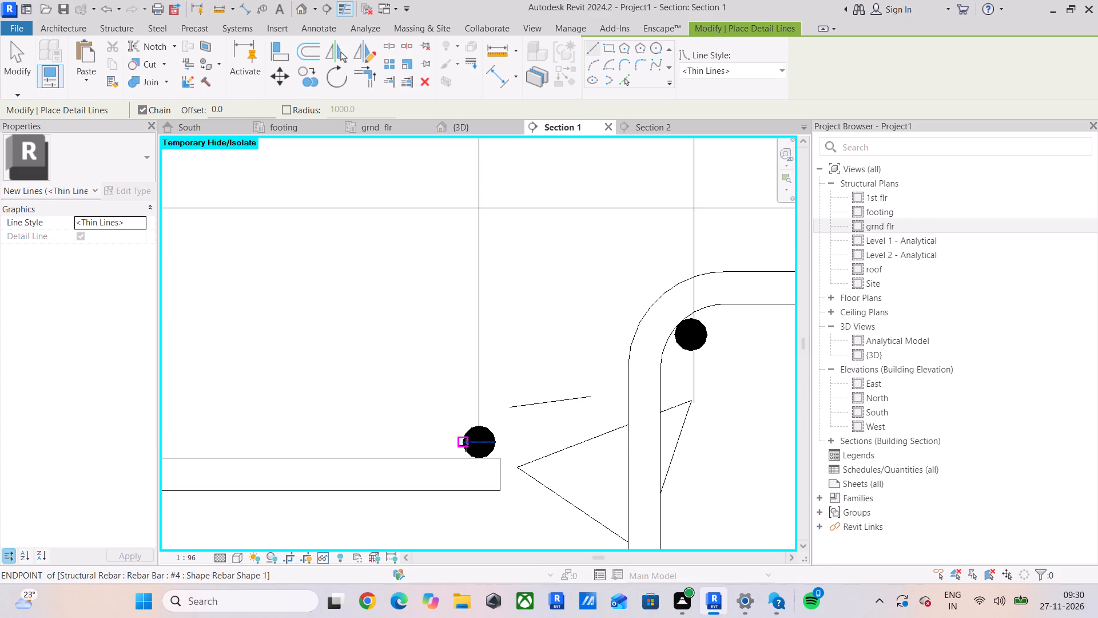
{"action": "left_click_drag", "start_coordinate": [466, 445], "coordinate": [465, 438]}
{"action": "left_click", "coordinate": [465, 367]}
{"action": "key", "text": "Escape"}
{"action": "scroll", "coordinate": [447, 385], "scroll_direction": "down", "scroll_amount": 3}
{"action": "key", "text": "Escape"}
Move the dimension's two witness lines from the bar centres onto the two vertical detail lines.
{"action": "left_click", "coordinate": [468, 331]}
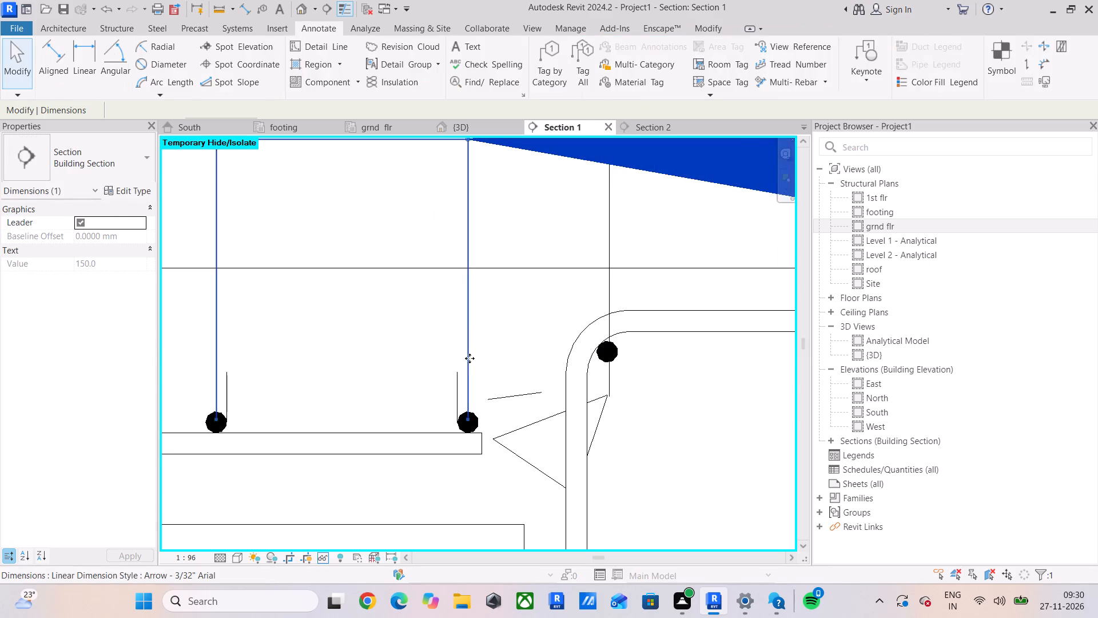
{"action": "scroll", "coordinate": [477, 423], "scroll_direction": "up", "scroll_amount": 3}
{"action": "left_click_drag", "start_coordinate": [464, 417], "coordinate": [433, 412]}
{"action": "scroll", "coordinate": [439, 344], "scroll_direction": "down", "scroll_amount": 4}
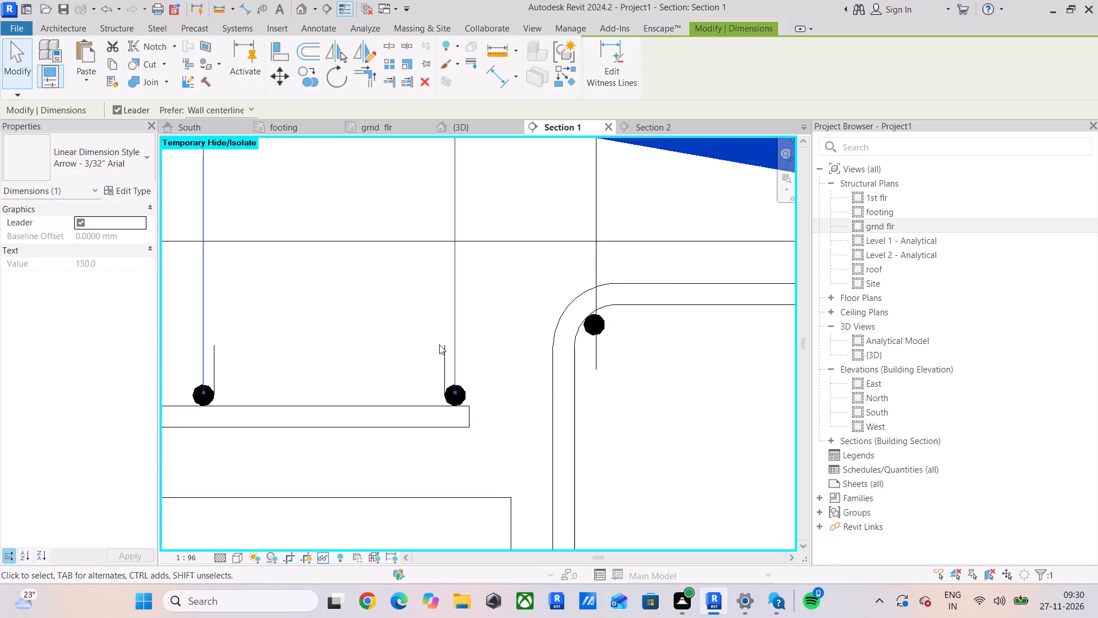
{"action": "middle_click_drag", "start_coordinate": [439, 344], "coordinate": [453, 421]}
{"action": "left_click_drag", "start_coordinate": [465, 215], "coordinate": [459, 433]}
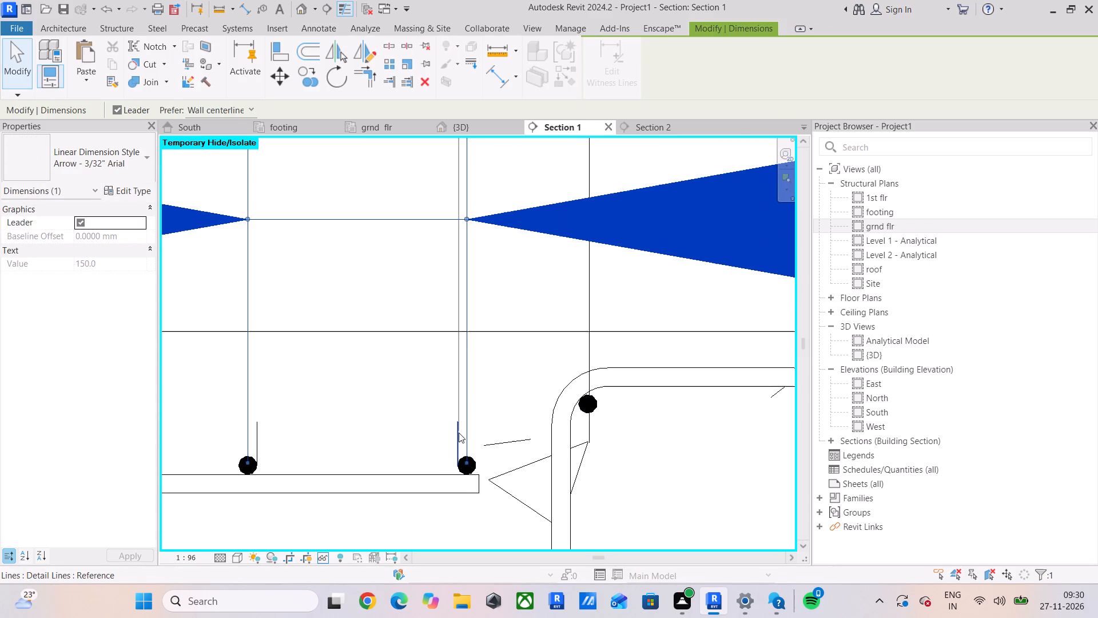
{"action": "left_click_drag", "start_coordinate": [459, 433], "coordinate": [459, 434]}
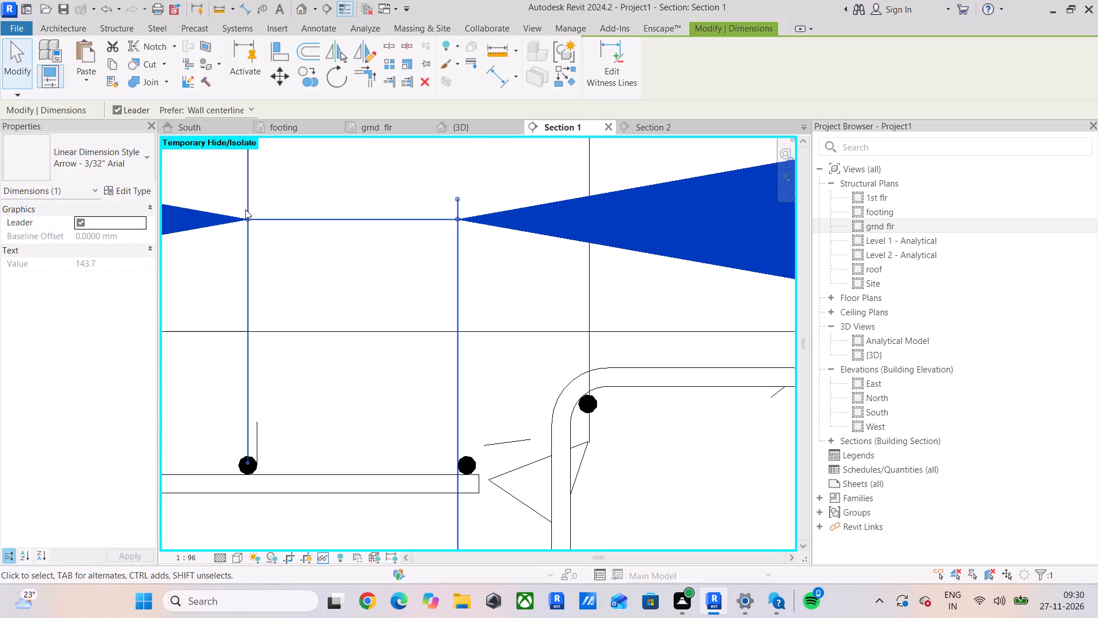
{"action": "left_click_drag", "start_coordinate": [246, 220], "coordinate": [259, 439]}
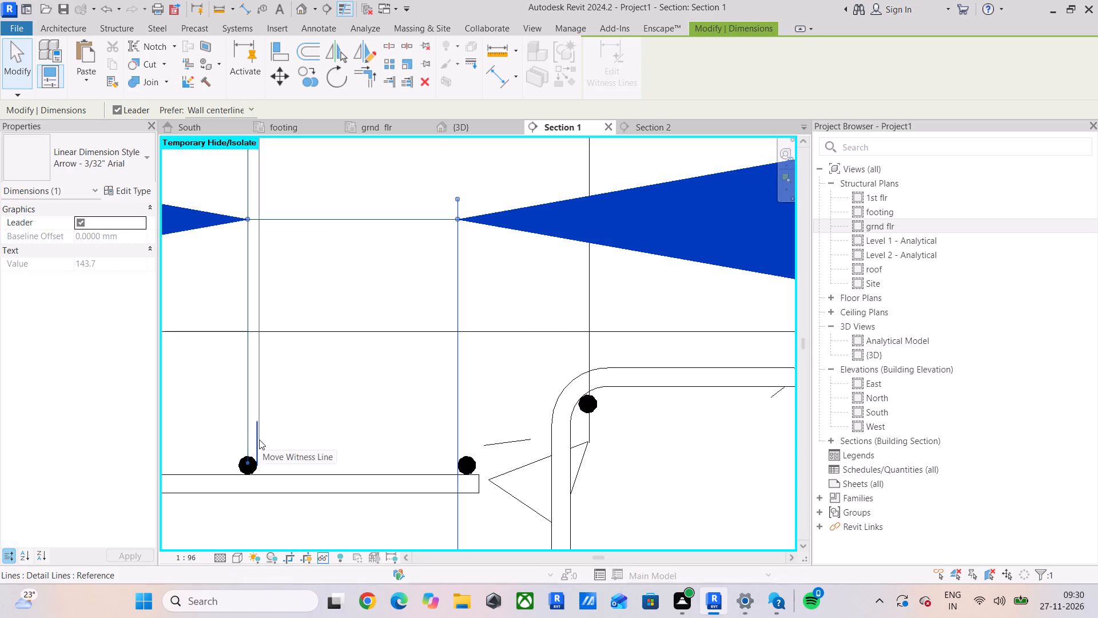
{"action": "left_click_drag", "start_coordinate": [259, 439], "coordinate": [258, 442]}
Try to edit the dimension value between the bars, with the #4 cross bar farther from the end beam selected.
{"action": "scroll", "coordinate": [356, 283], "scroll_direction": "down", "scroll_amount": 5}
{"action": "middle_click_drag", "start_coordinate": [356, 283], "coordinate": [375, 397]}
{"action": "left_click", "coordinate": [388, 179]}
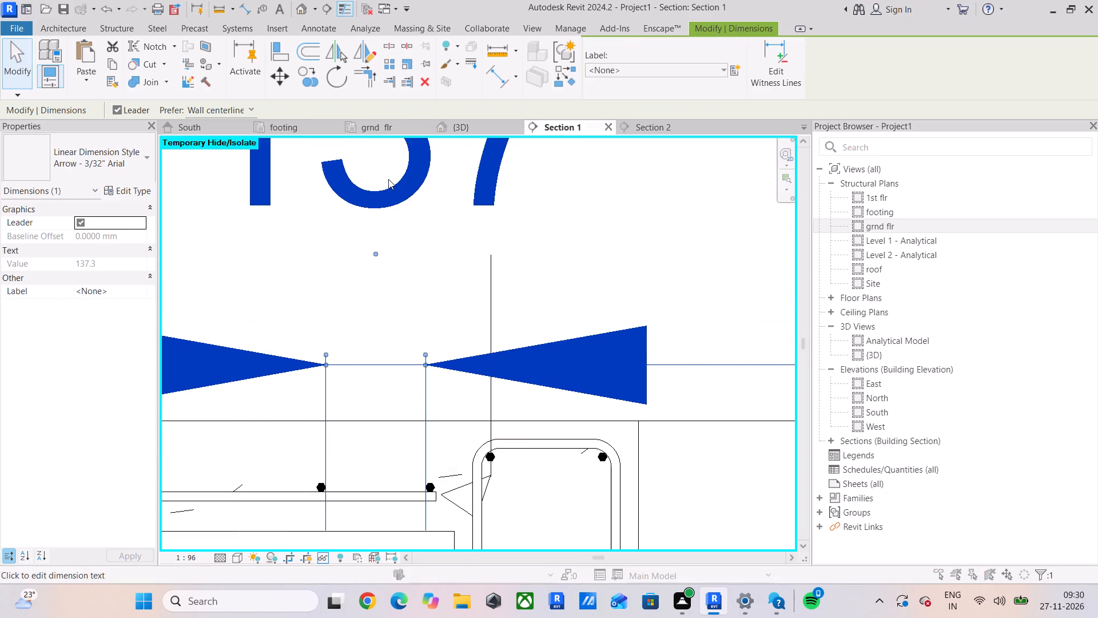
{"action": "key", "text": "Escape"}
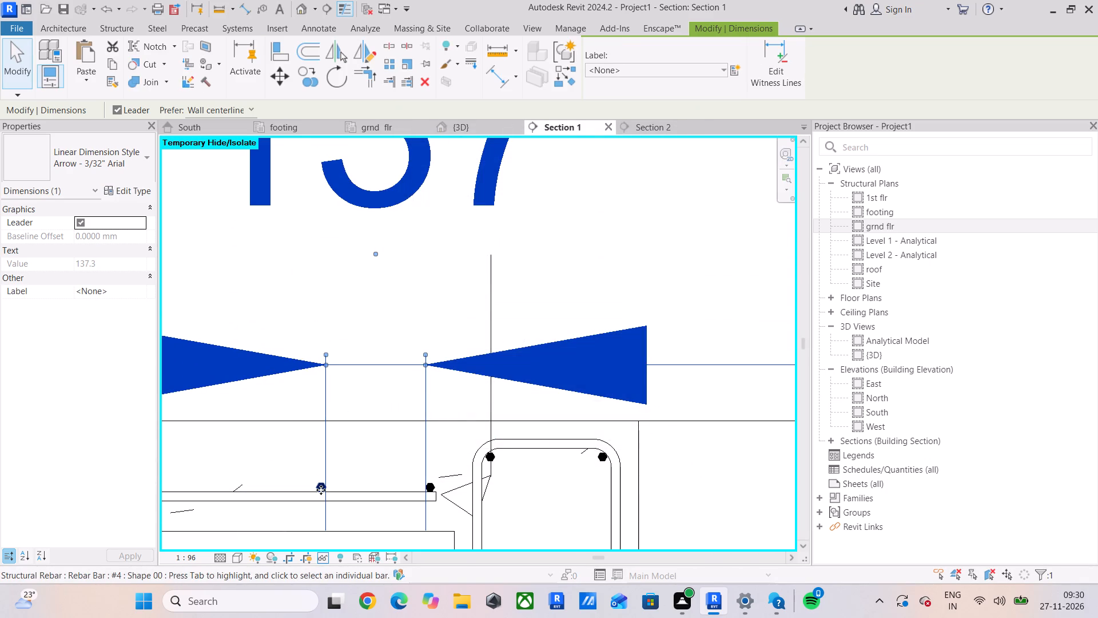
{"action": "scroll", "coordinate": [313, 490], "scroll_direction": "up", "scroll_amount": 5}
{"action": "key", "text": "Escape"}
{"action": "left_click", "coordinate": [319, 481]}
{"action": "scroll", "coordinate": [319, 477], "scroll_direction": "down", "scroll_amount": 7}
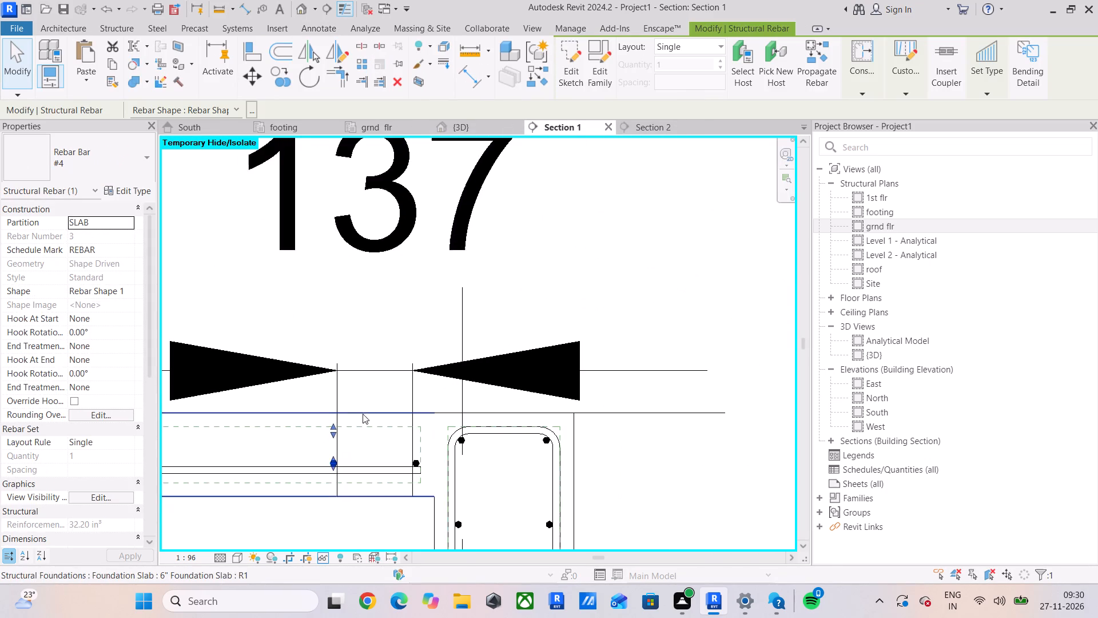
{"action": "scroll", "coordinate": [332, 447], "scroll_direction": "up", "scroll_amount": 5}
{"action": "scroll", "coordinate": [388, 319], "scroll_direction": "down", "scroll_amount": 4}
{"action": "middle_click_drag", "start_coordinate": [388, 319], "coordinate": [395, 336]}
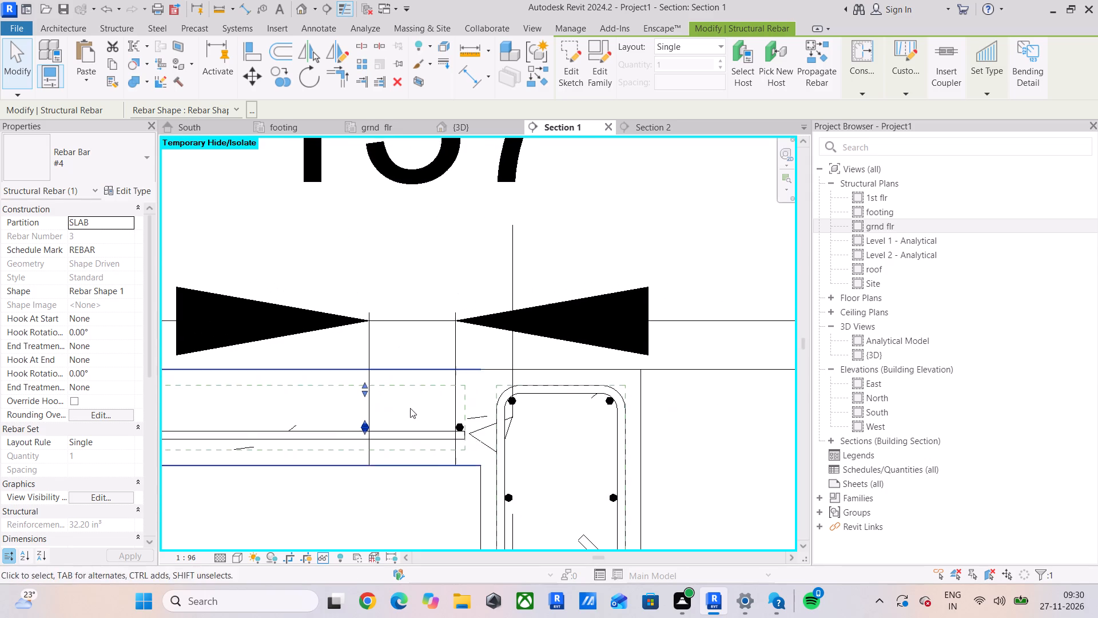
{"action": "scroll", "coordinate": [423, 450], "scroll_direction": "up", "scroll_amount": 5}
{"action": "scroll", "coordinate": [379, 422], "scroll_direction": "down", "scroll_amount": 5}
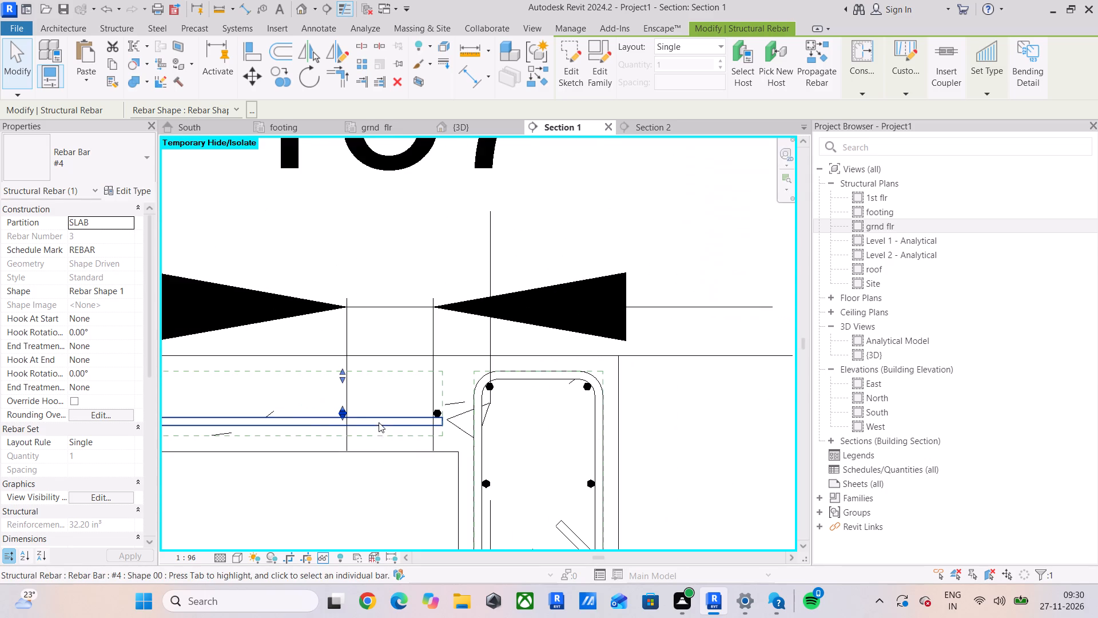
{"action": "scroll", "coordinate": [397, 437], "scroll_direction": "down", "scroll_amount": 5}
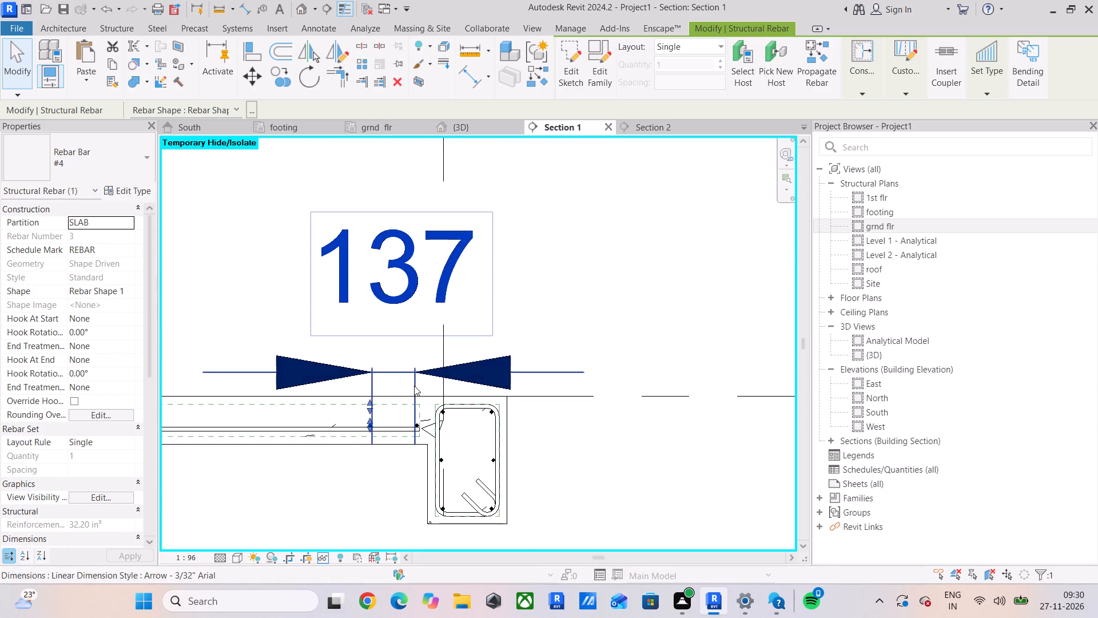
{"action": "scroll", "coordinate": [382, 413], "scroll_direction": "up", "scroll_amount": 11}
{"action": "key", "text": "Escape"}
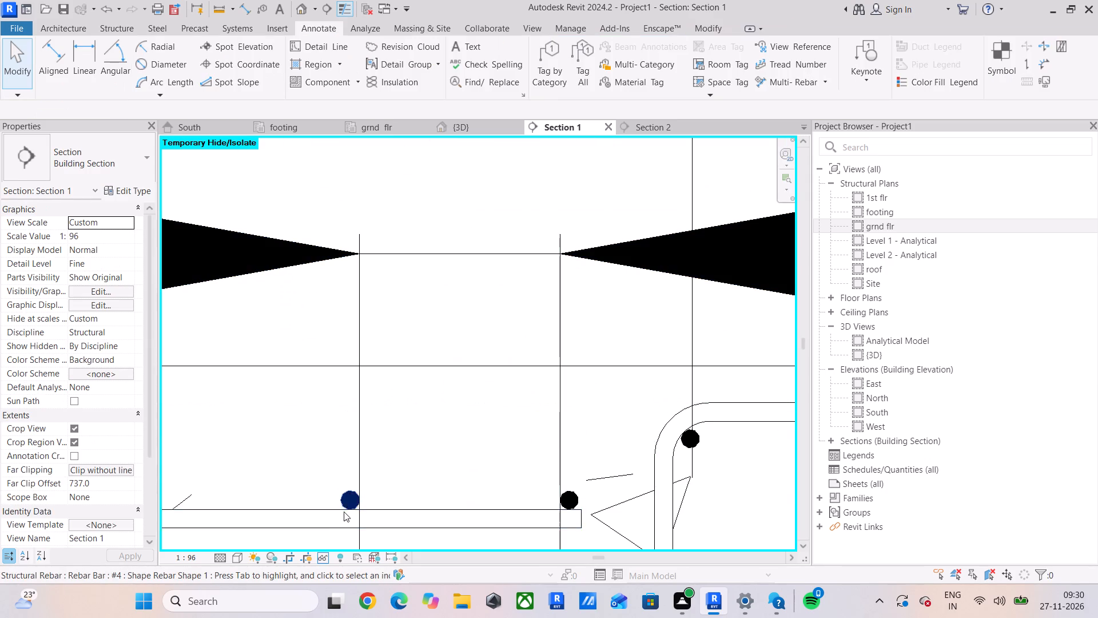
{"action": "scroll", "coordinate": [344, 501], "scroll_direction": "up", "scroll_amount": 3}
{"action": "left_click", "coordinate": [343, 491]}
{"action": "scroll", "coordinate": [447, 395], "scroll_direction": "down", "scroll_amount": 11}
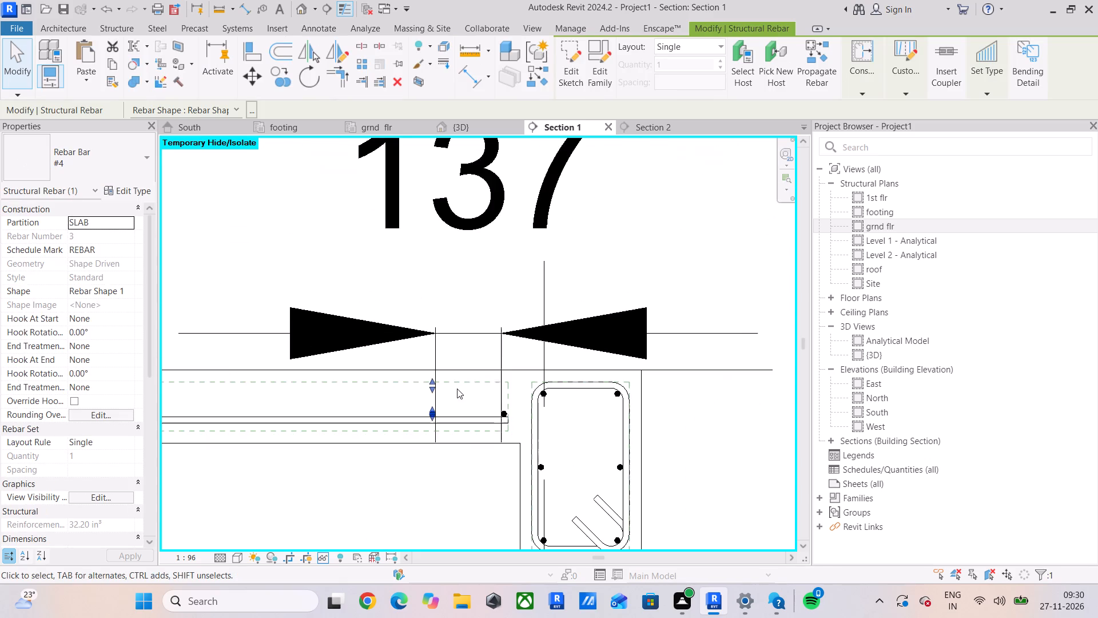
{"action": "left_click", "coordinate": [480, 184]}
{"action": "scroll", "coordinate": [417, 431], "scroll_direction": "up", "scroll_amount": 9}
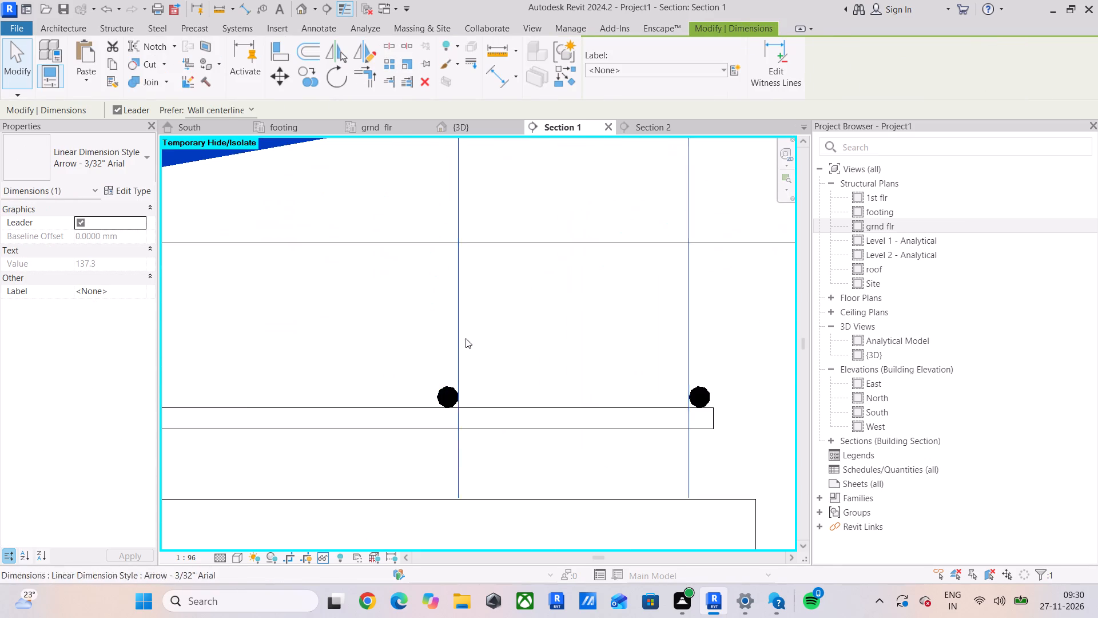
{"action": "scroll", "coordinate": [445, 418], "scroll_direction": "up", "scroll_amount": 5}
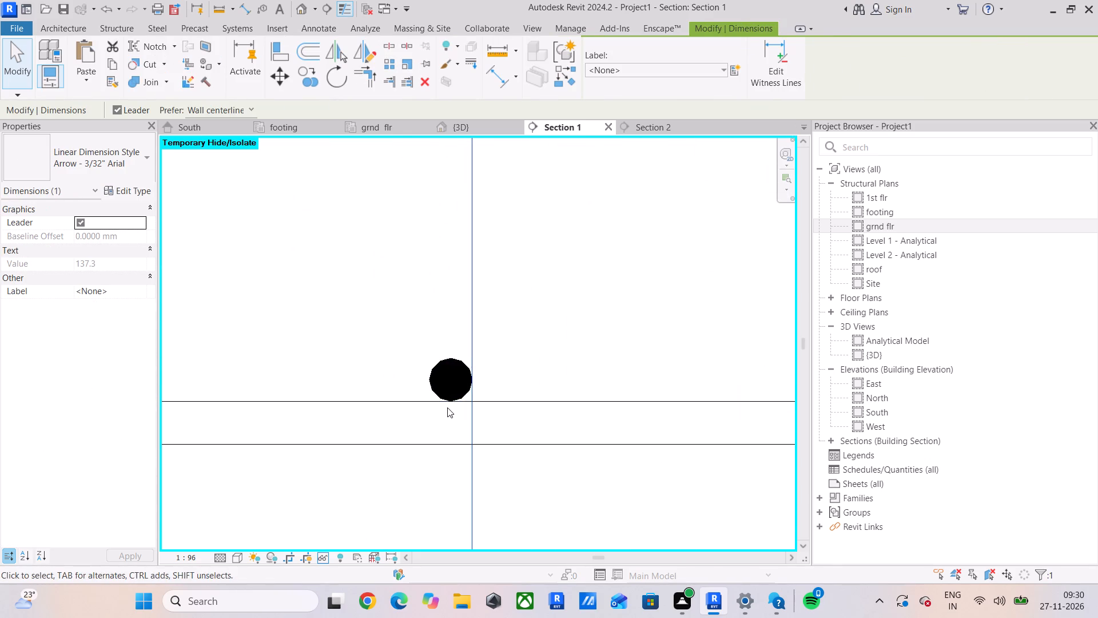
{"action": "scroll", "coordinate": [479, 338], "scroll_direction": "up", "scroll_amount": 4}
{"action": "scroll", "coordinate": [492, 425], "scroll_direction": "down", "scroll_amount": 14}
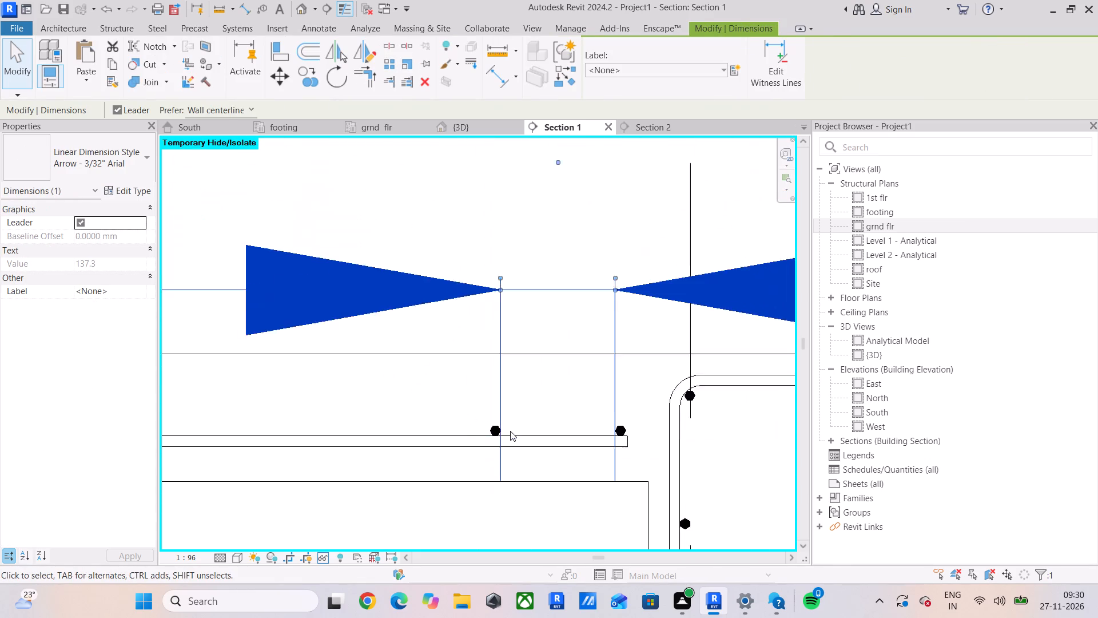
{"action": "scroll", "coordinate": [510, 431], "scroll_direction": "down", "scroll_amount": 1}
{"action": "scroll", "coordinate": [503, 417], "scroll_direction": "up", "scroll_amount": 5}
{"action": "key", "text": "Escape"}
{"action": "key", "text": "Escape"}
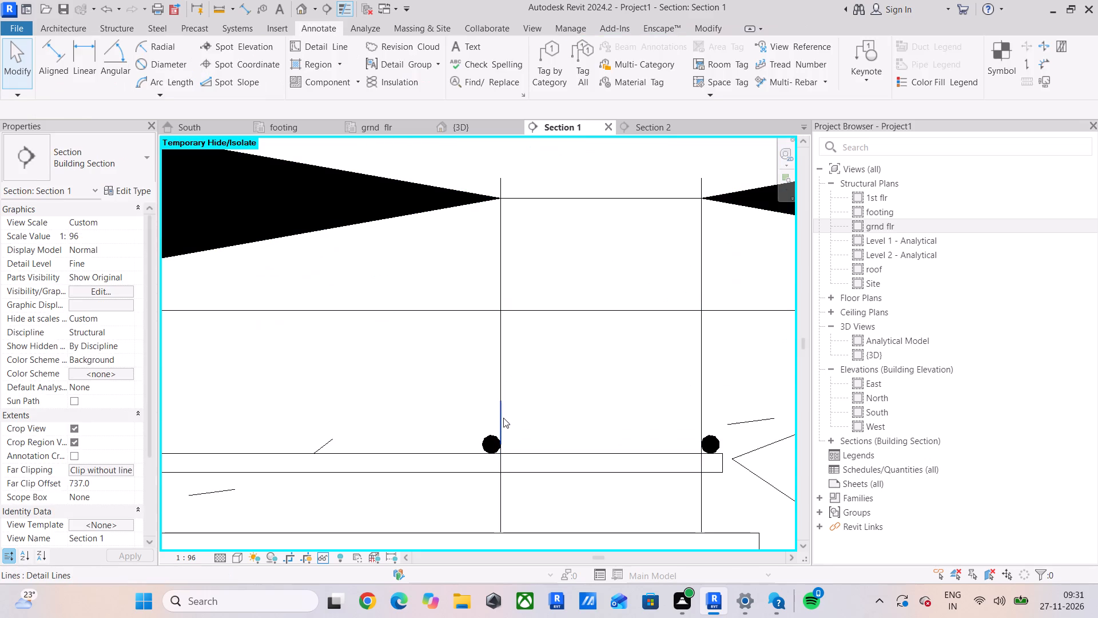
Set the dimension between the two detail lines to 150 mm by shifting the line at the bar farther from the end beam.
{"action": "left_click", "coordinate": [502, 418]}
{"action": "scroll", "coordinate": [563, 383], "scroll_direction": "down", "scroll_amount": 5}
{"action": "middle_click_drag", "start_coordinate": [564, 382], "coordinate": [557, 421]}
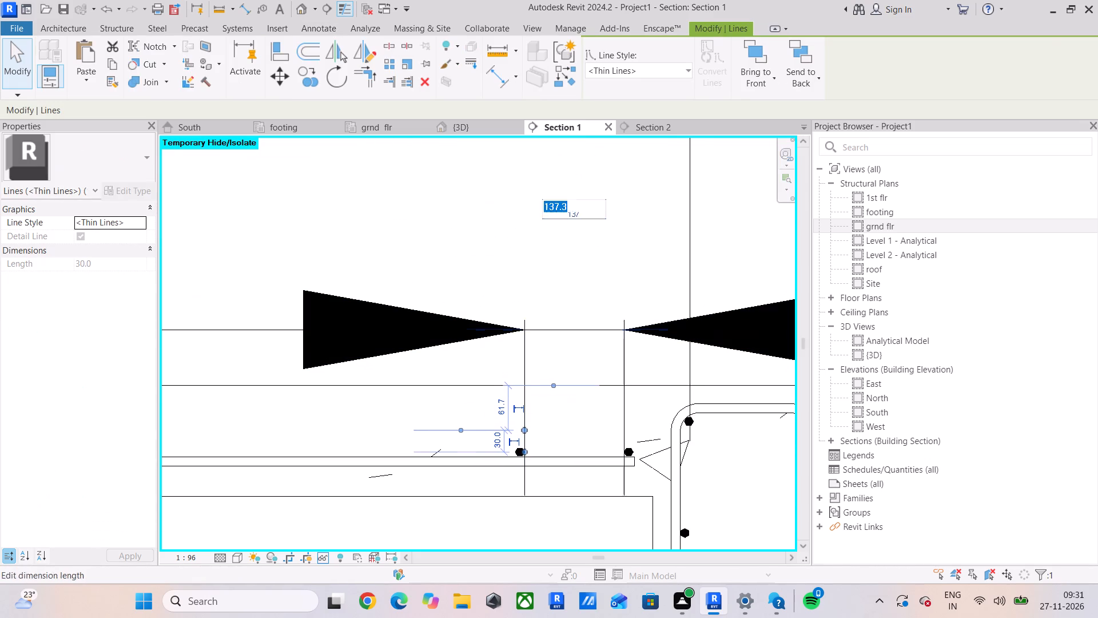
{"action": "left_click", "coordinate": [576, 217]}
{"action": "type", "text": "150"}
{"action": "key", "text": "Return"}
Move the #4 cross bar farther from the end beam horizontally until its inner side meets the shifted detail line.
{"action": "scroll", "coordinate": [560, 470], "scroll_direction": "up", "scroll_amount": 5}
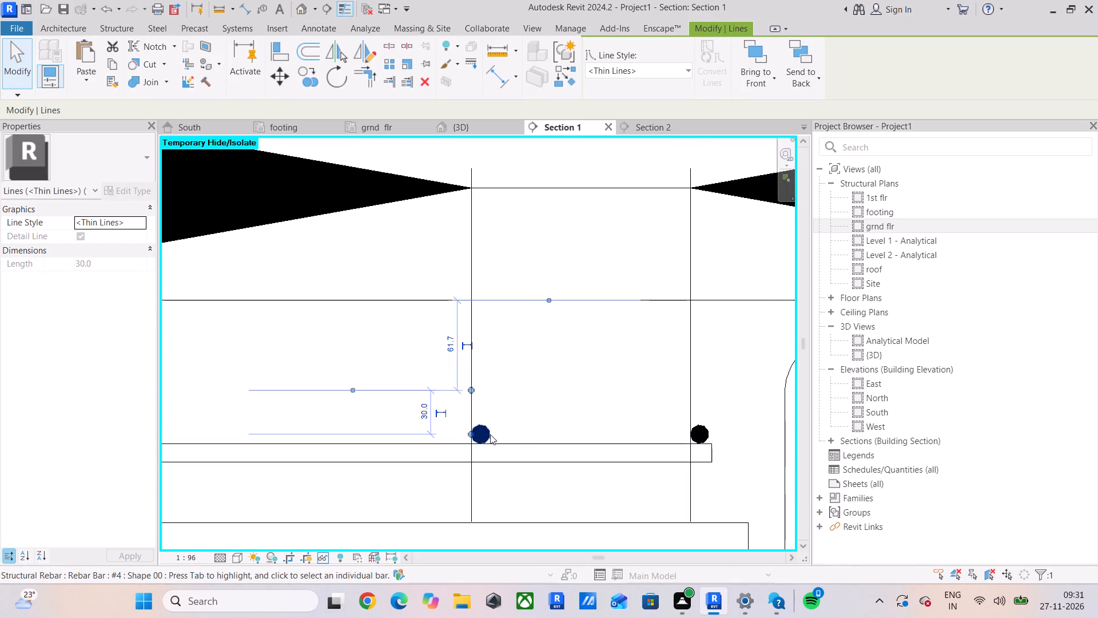
{"action": "scroll", "coordinate": [491, 434], "scroll_direction": "up", "scroll_amount": 8}
{"action": "key", "text": "Escape"}
{"action": "left_click", "coordinate": [489, 433]}
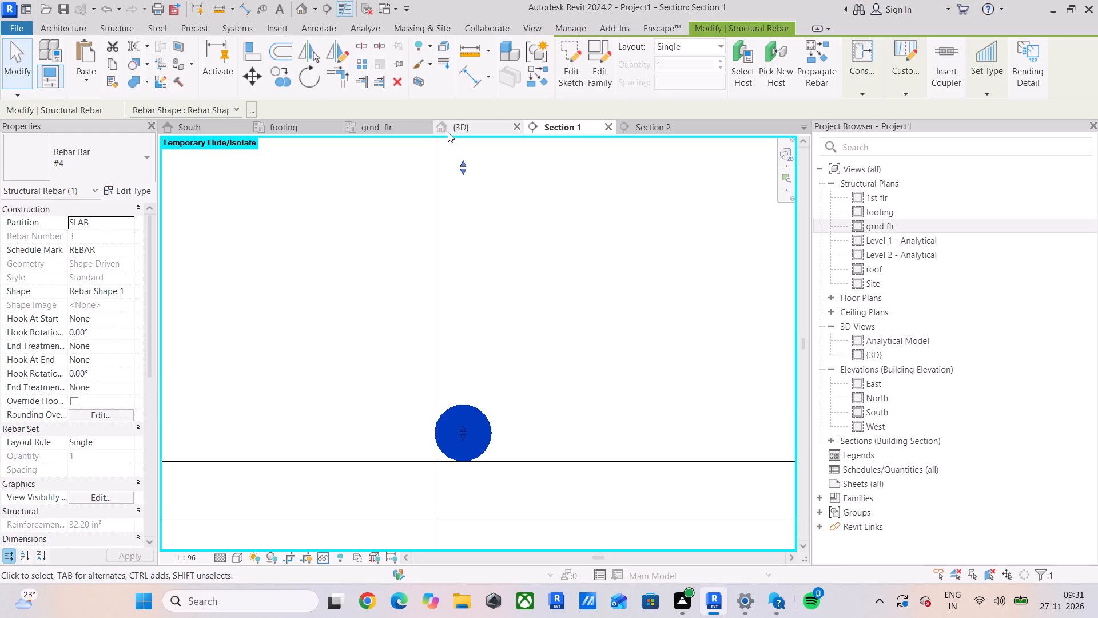
{"action": "left_click", "coordinate": [263, 74]}
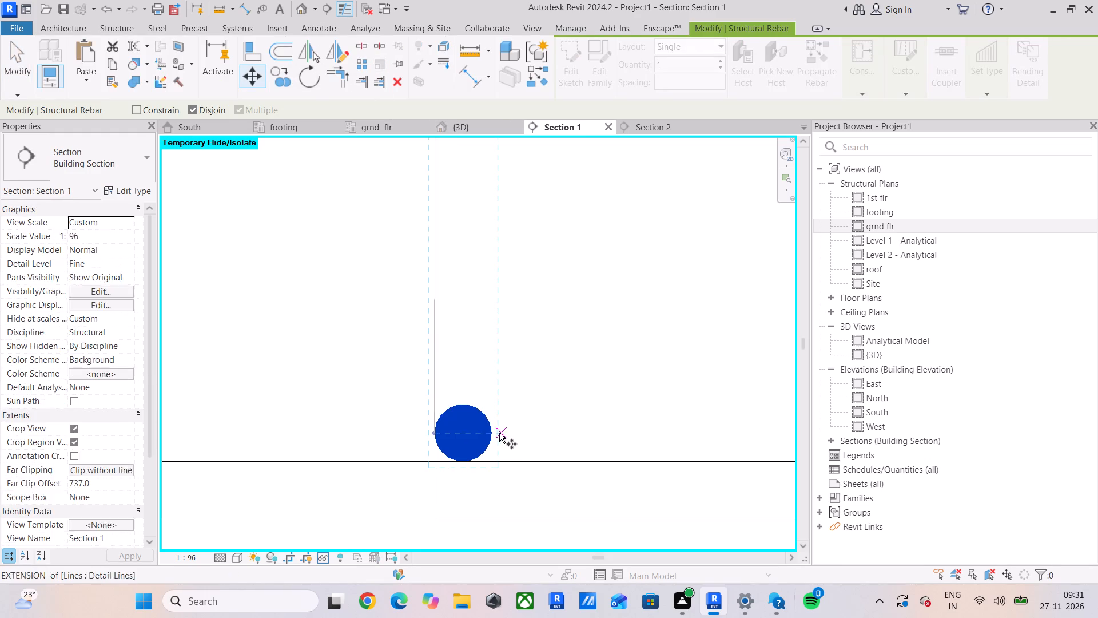
{"action": "left_click", "coordinate": [492, 435]}
{"action": "left_click", "coordinate": [435, 431]}
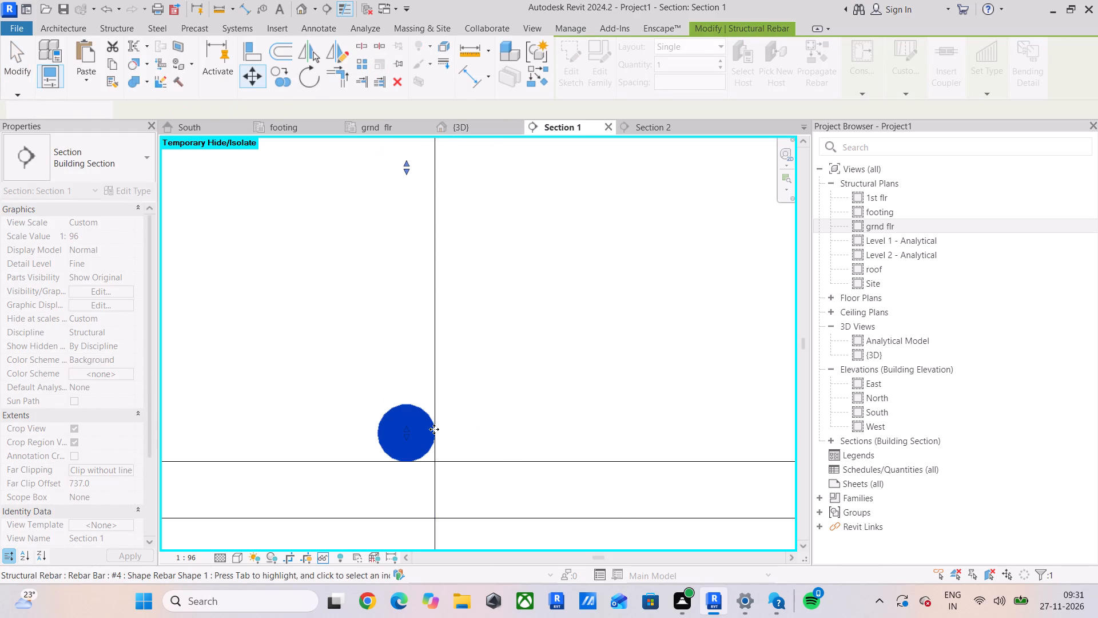
{"action": "key", "text": "Escape"}
Delete both temporary vertical detail lines at the cross bars, along with the dimension attached to them.
{"action": "scroll", "coordinate": [434, 429], "scroll_direction": "down", "scroll_amount": 4}
{"action": "middle_click_drag", "start_coordinate": [435, 428], "coordinate": [454, 436]}
{"action": "key", "text": "Escape"}
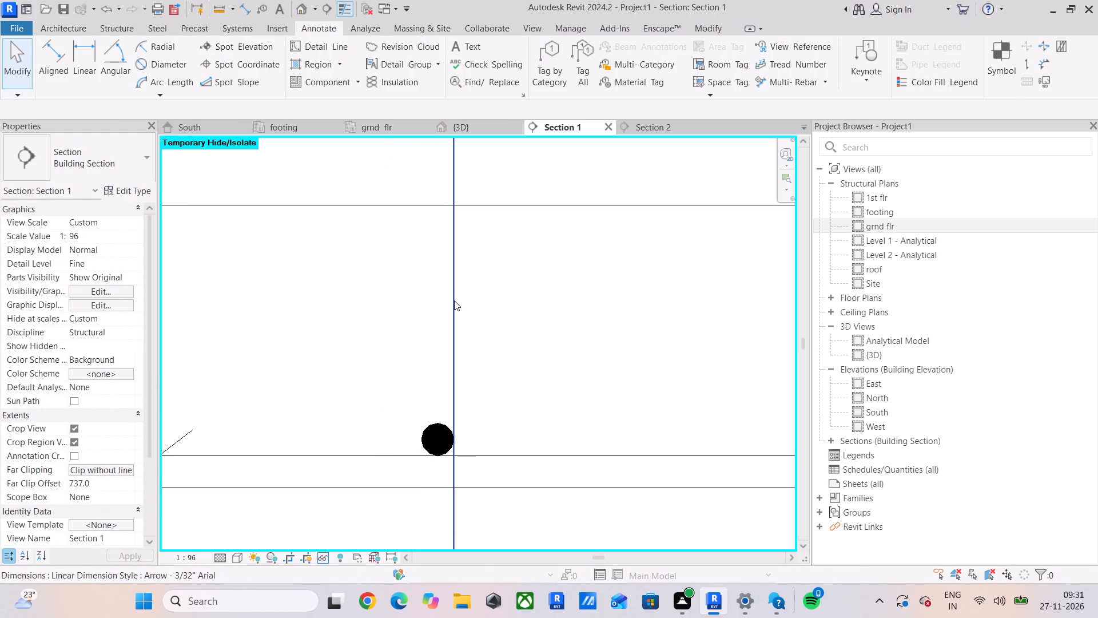
{"action": "left_click", "coordinate": [459, 399]}
{"action": "type", "text": "SA"}
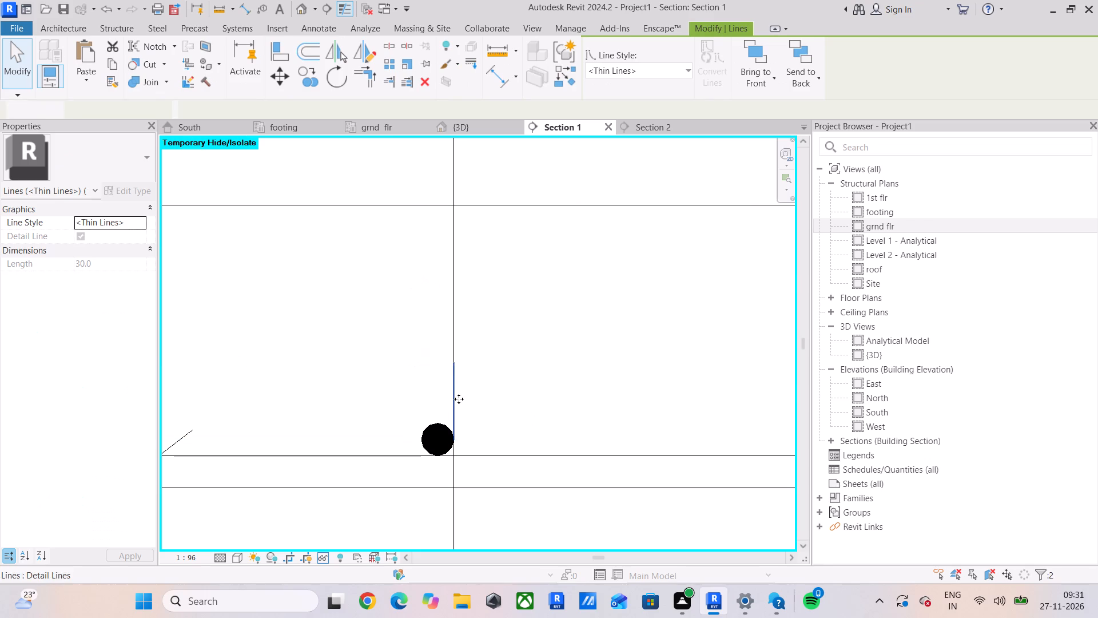
{"action": "key", "text": "Delete"}
Start a multiple copy of the #4 cross bar farther from the end beam, placing four copies along the slab at 162.7 mm centres.
{"action": "scroll", "coordinate": [456, 399], "scroll_direction": "down", "scroll_amount": 9}
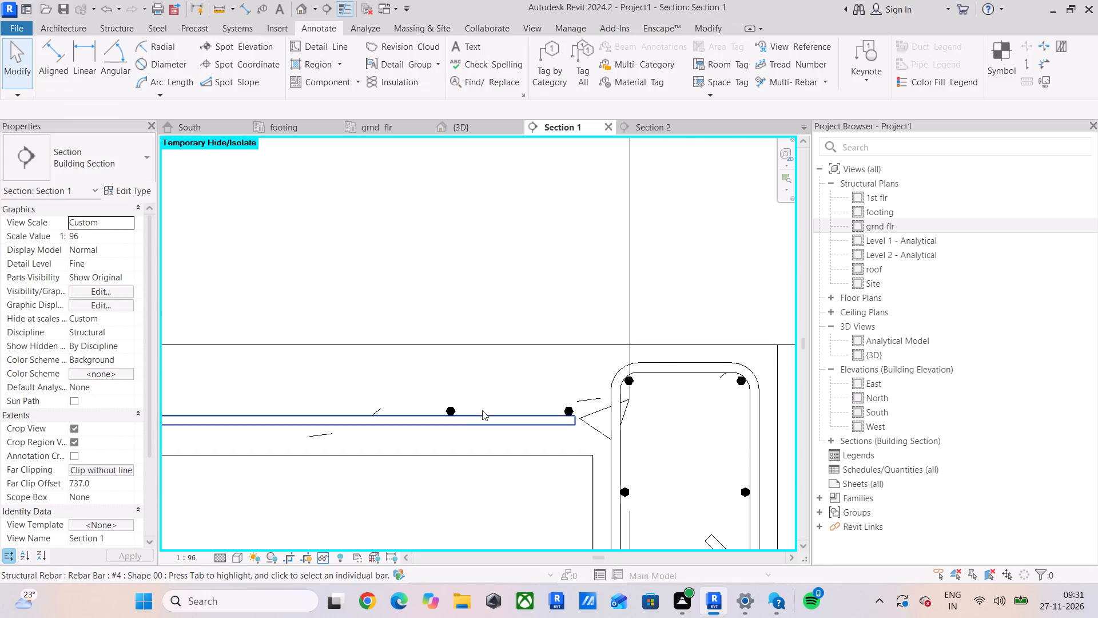
{"action": "scroll", "coordinate": [464, 410], "scroll_direction": "up", "scroll_amount": 4}
{"action": "left_click", "coordinate": [440, 413]}
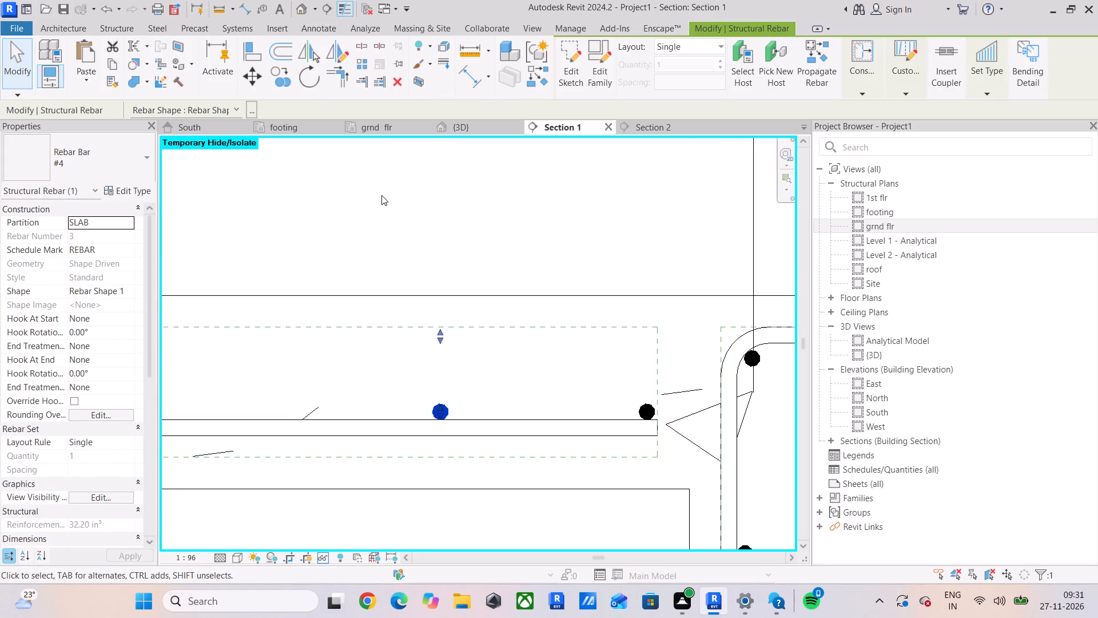
{"action": "left_click", "coordinate": [285, 84]}
{"action": "scroll", "coordinate": [701, 426], "scroll_direction": "up", "scroll_amount": 4}
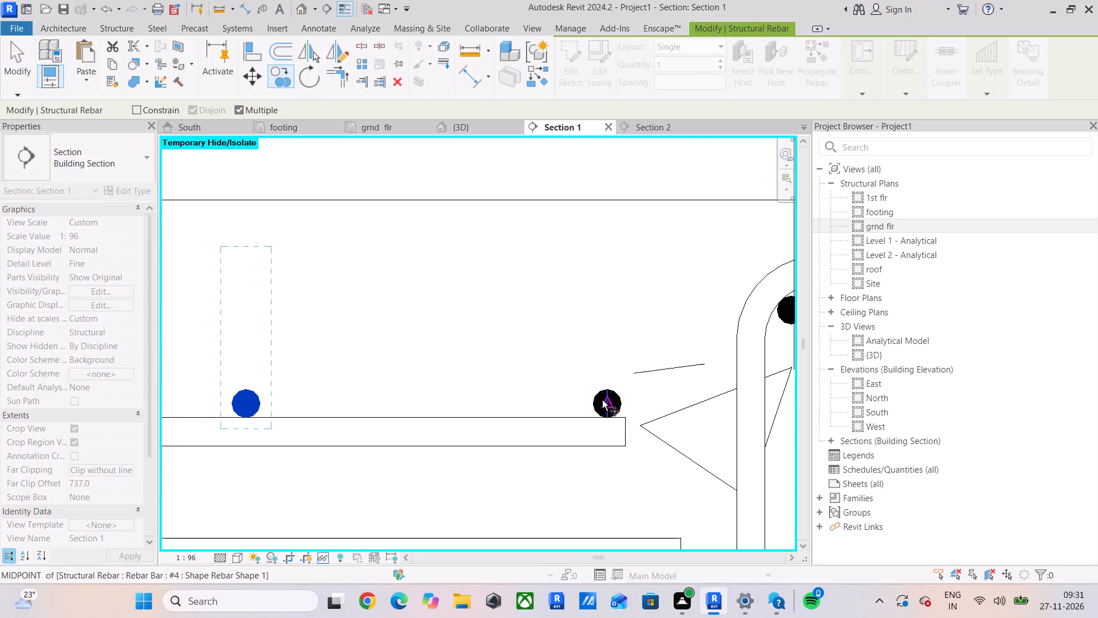
{"action": "left_click", "coordinate": [602, 400]}
{"action": "left_click", "coordinate": [246, 406]}
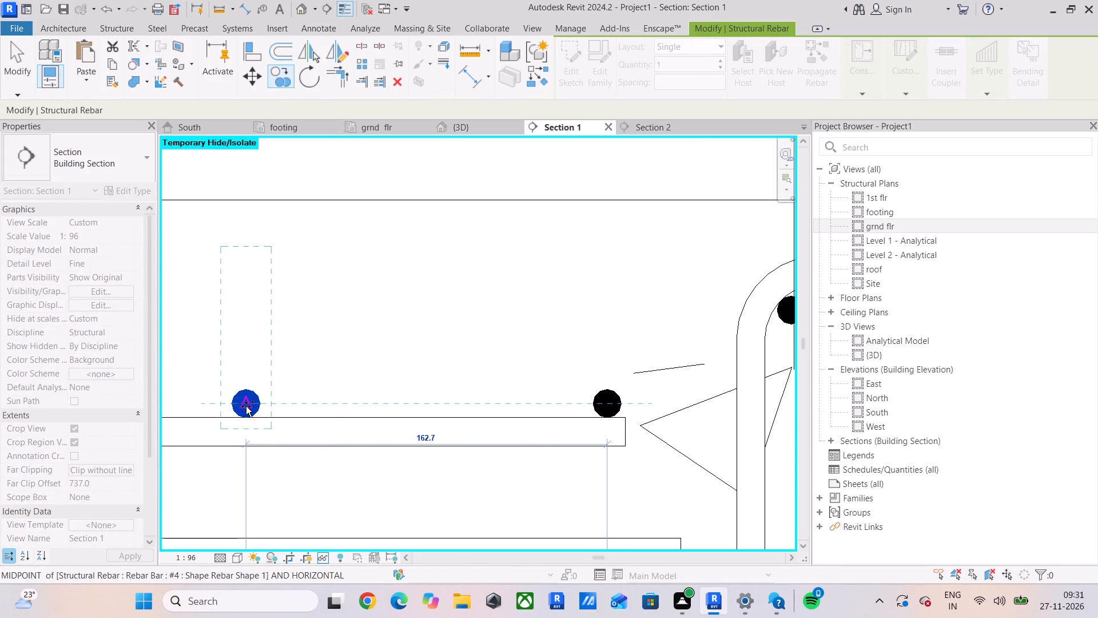
{"action": "middle_click_drag", "start_coordinate": [255, 406], "coordinate": [566, 409]}
{"action": "middle_click_drag", "start_coordinate": [270, 413], "coordinate": [595, 413]}
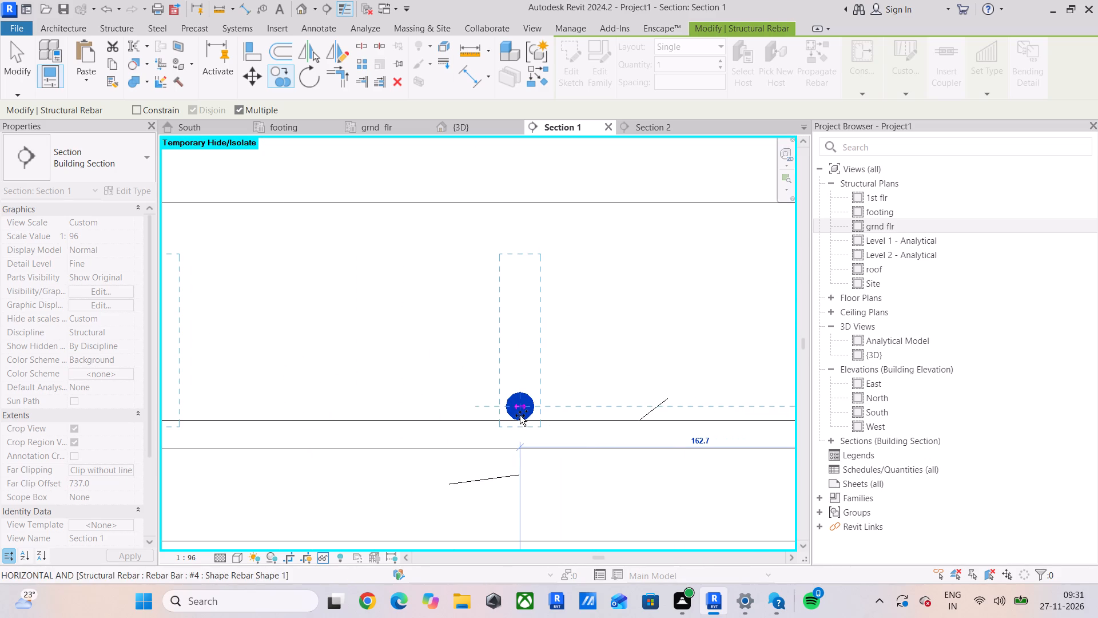
{"action": "left_click", "coordinate": [519, 415]}
{"action": "middle_click_drag", "start_coordinate": [433, 415], "coordinate": [743, 415]}
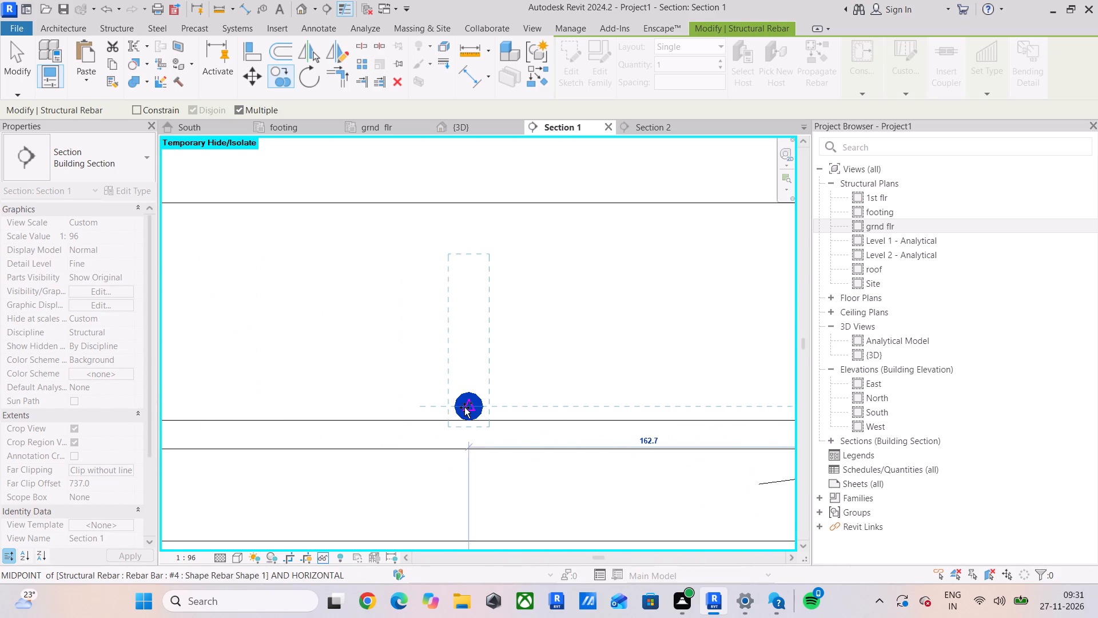
{"action": "left_click", "coordinate": [464, 407]}
{"action": "middle_click_drag", "start_coordinate": [464, 407], "coordinate": [789, 407]}
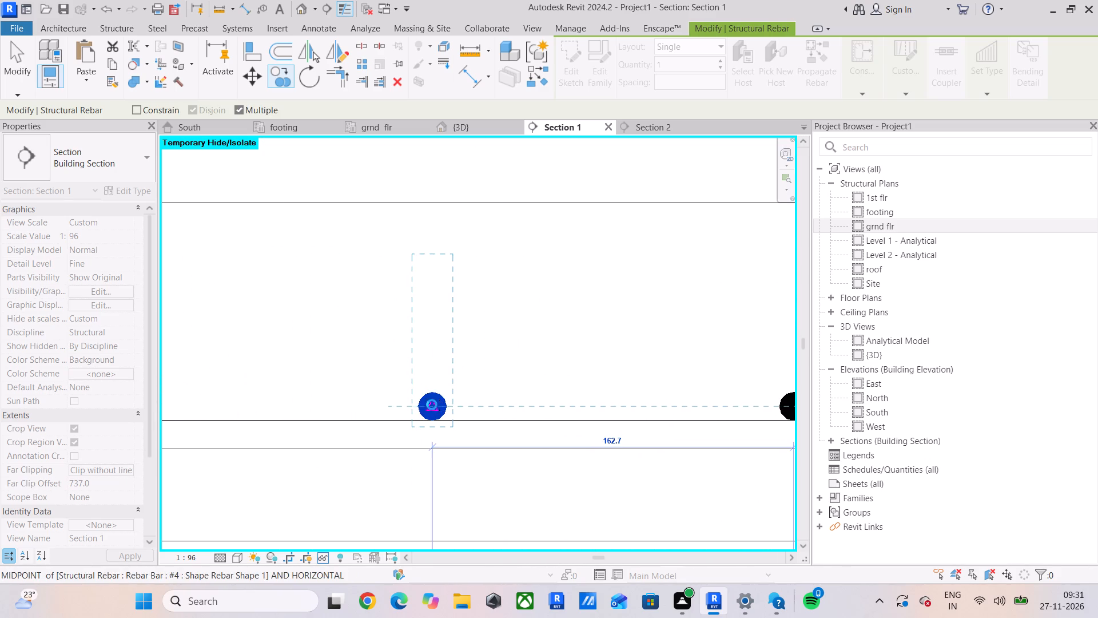
{"action": "left_click", "coordinate": [432, 405]}
Continue the multiple copy with seven more #4 cross bars at 162.7 mm centres, carrying the row just past the next vertical grid line.
{"action": "middle_click_drag", "start_coordinate": [487, 415], "coordinate": [676, 409]}
{"action": "left_click", "coordinate": [262, 403]}
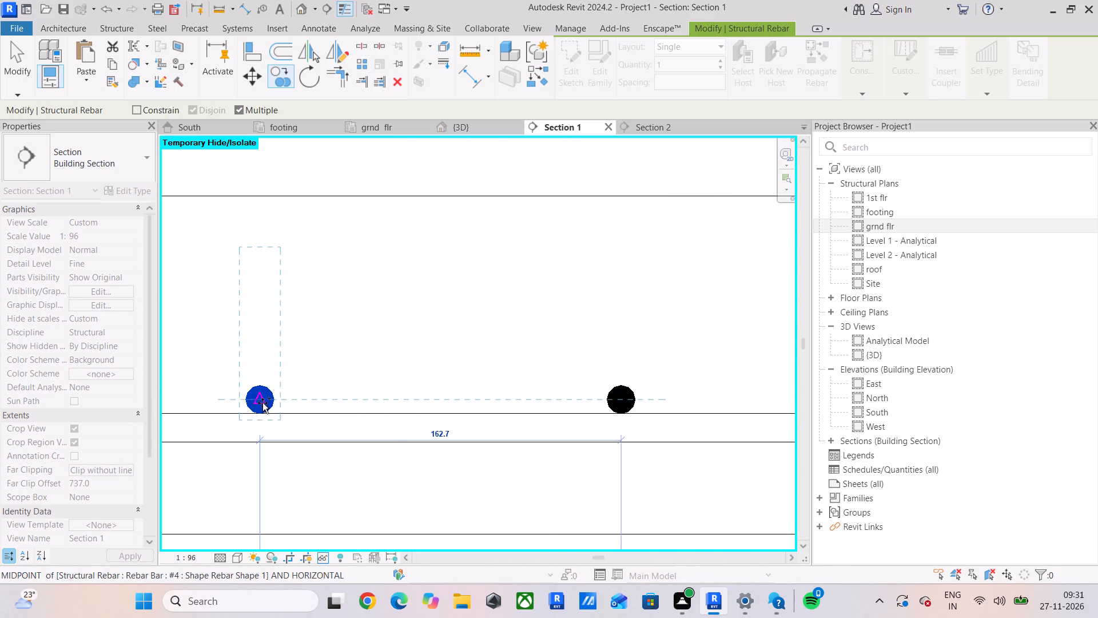
{"action": "middle_click_drag", "start_coordinate": [317, 402], "coordinate": [770, 403]}
{"action": "left_click", "coordinate": [352, 400]}
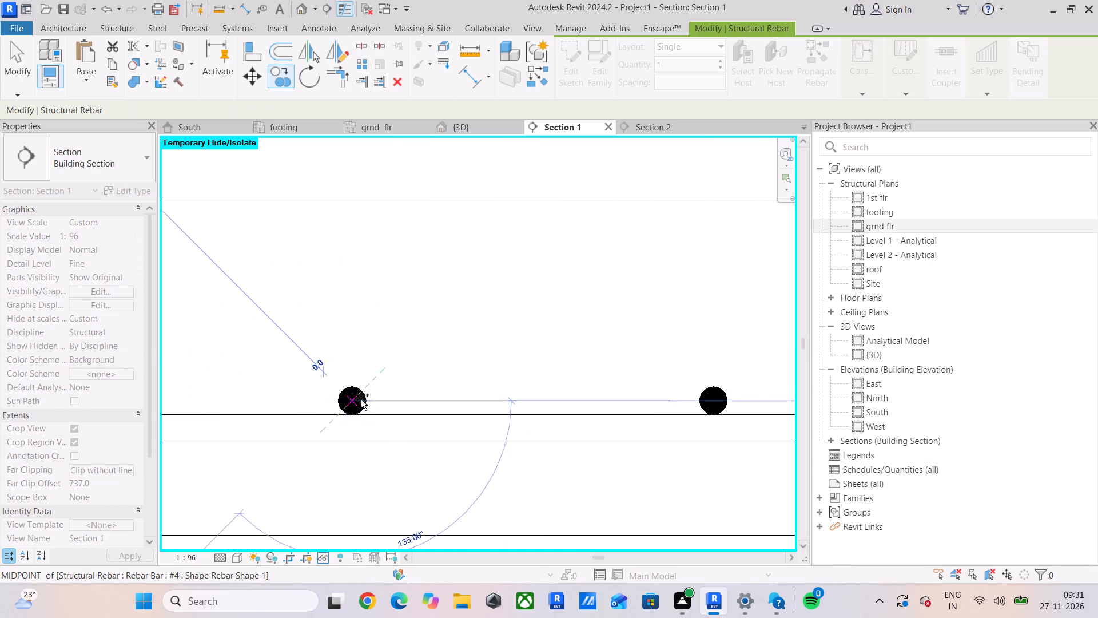
{"action": "middle_click_drag", "start_coordinate": [392, 399], "coordinate": [942, 399]}
{"action": "left_click", "coordinate": [544, 399]}
{"action": "middle_click_drag", "start_coordinate": [531, 402], "coordinate": [607, 406]}
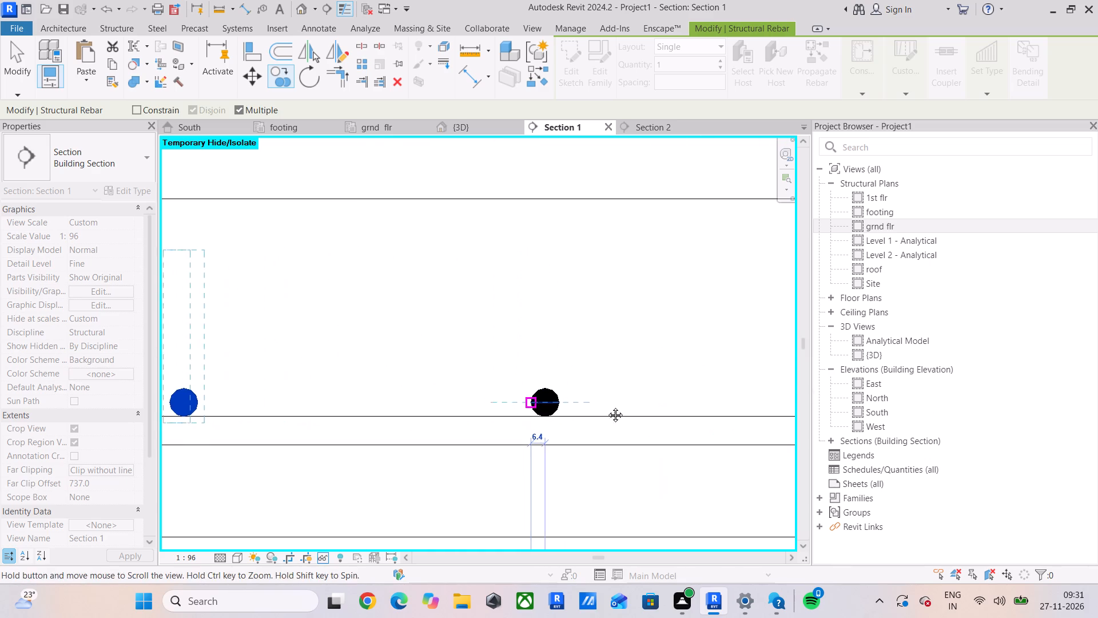
{"action": "middle_click_drag", "start_coordinate": [607, 406], "coordinate": [897, 406]}
{"action": "left_click", "coordinate": [546, 408]}
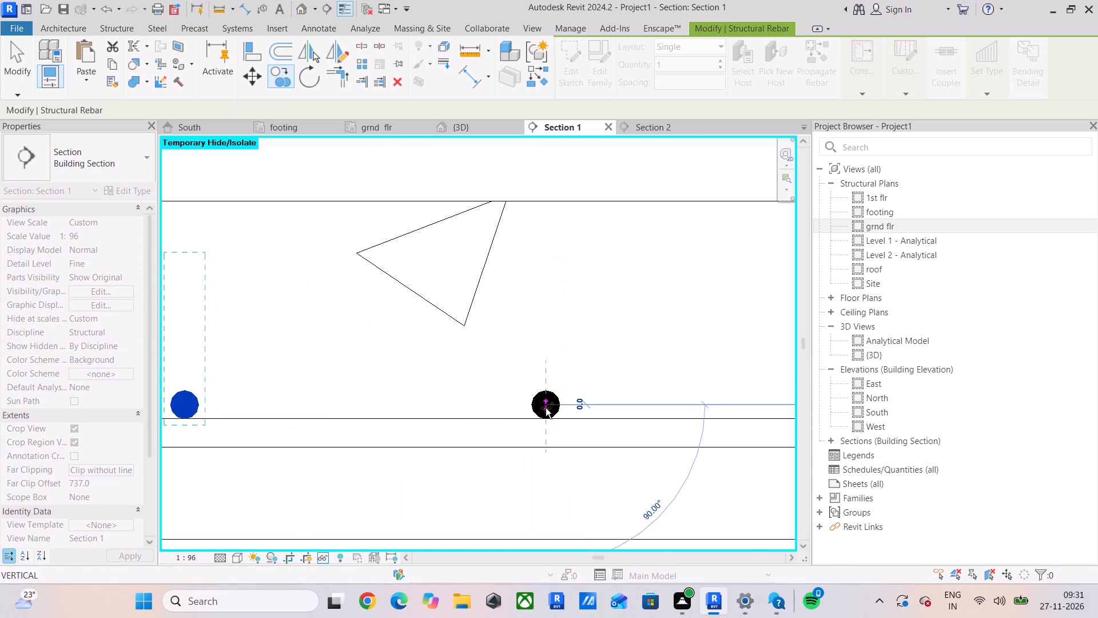
{"action": "middle_click_drag", "start_coordinate": [297, 408], "coordinate": [614, 411]}
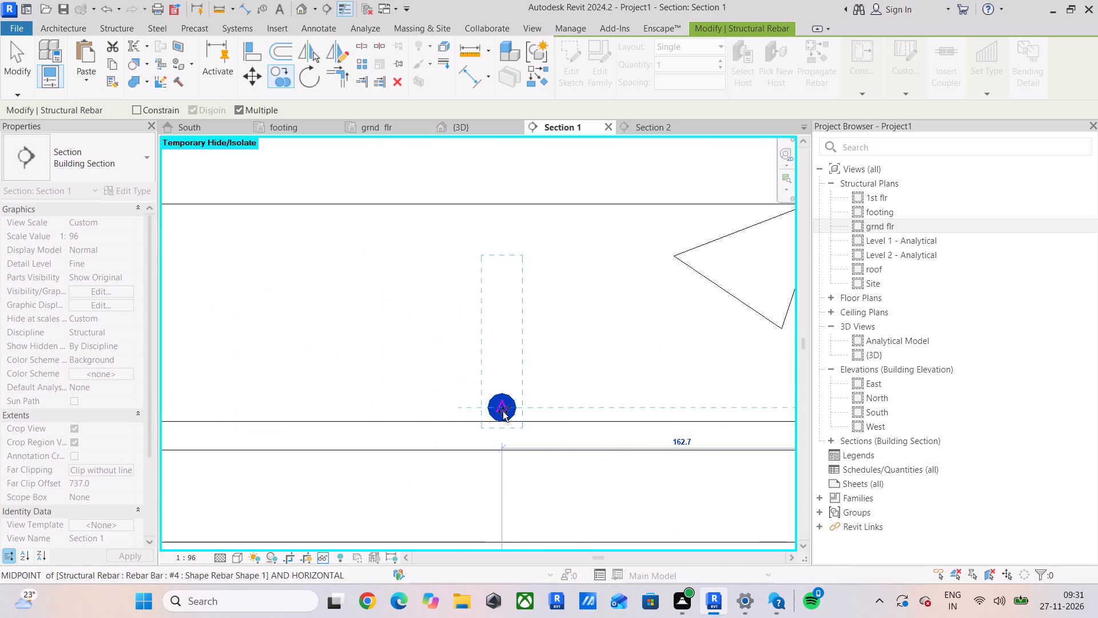
{"action": "left_click", "coordinate": [503, 411]}
{"action": "middle_click_drag", "start_coordinate": [414, 406], "coordinate": [707, 410]}
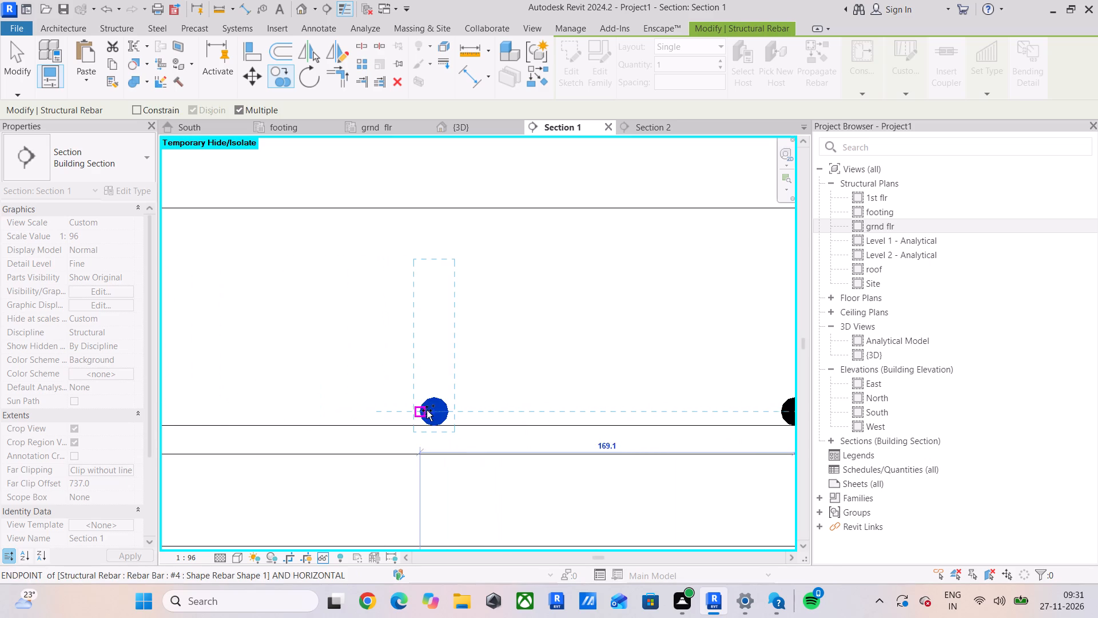
{"action": "left_click", "coordinate": [440, 410]}
{"action": "middle_click_drag", "start_coordinate": [426, 411], "coordinate": [751, 411]}
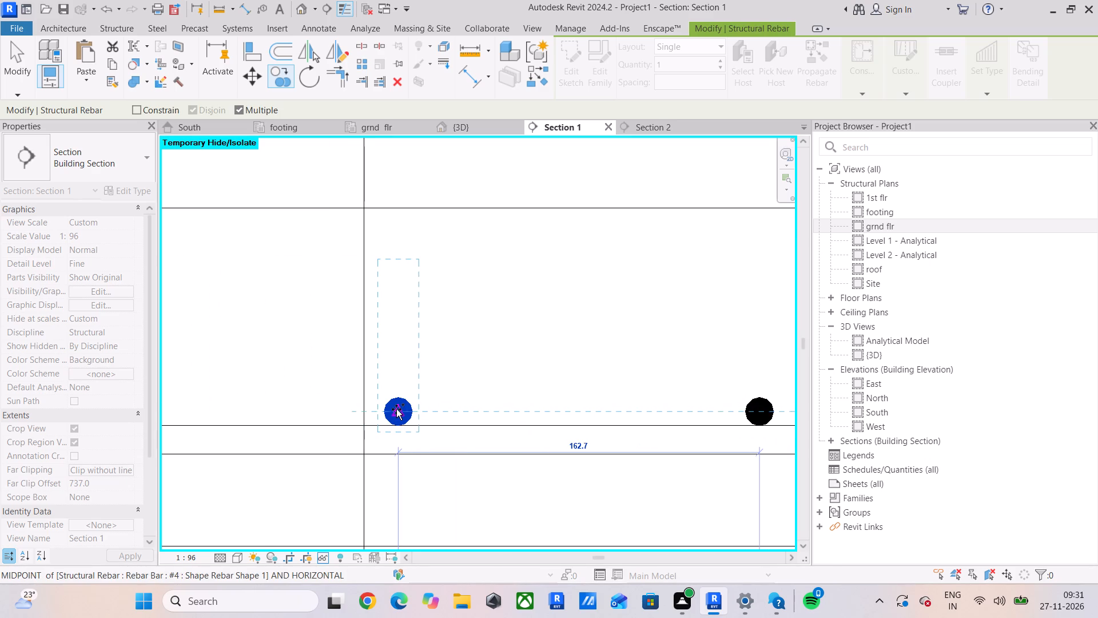
{"action": "left_click", "coordinate": [396, 409]}
Place five more #4 cross bar copies at 162.7 mm centres, extending the row toward the far beam.
{"action": "scroll", "coordinate": [396, 409], "scroll_direction": "down", "scroll_amount": 6}
{"action": "middle_click_drag", "start_coordinate": [396, 409], "coordinate": [721, 414]}
{"action": "scroll", "coordinate": [581, 395], "scroll_direction": "up", "scroll_amount": 4}
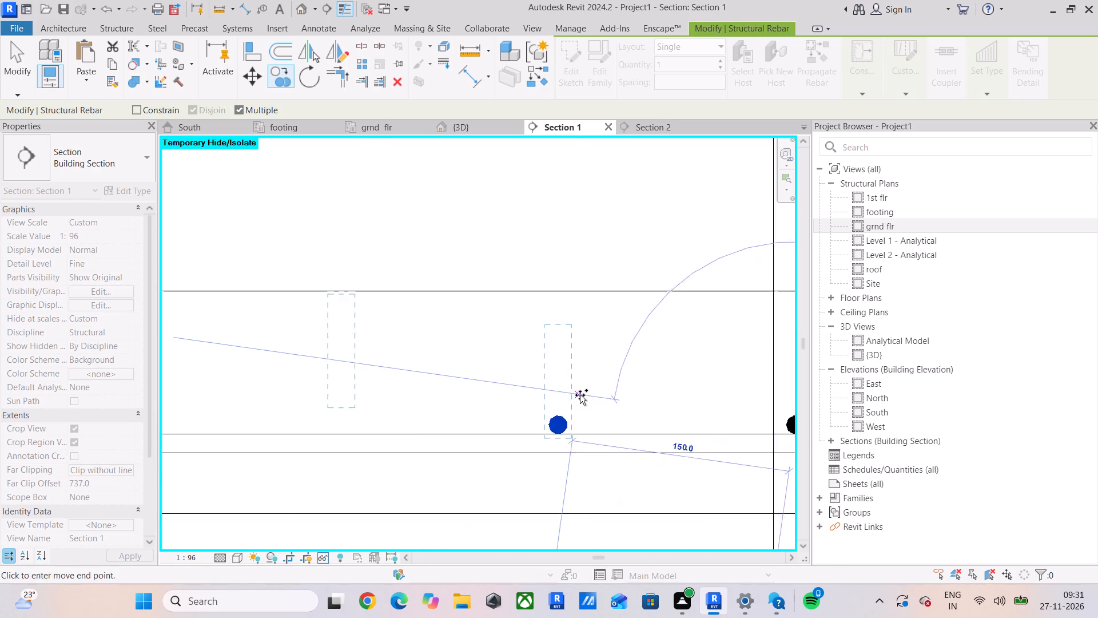
{"action": "scroll", "coordinate": [555, 426], "scroll_direction": "up", "scroll_amount": 3}
{"action": "left_click", "coordinate": [555, 426]}
{"action": "scroll", "coordinate": [395, 434], "scroll_direction": "down", "scroll_amount": 3}
{"action": "middle_click_drag", "start_coordinate": [395, 434], "coordinate": [664, 434]}
{"action": "scroll", "coordinate": [541, 435], "scroll_direction": "up", "scroll_amount": 4}
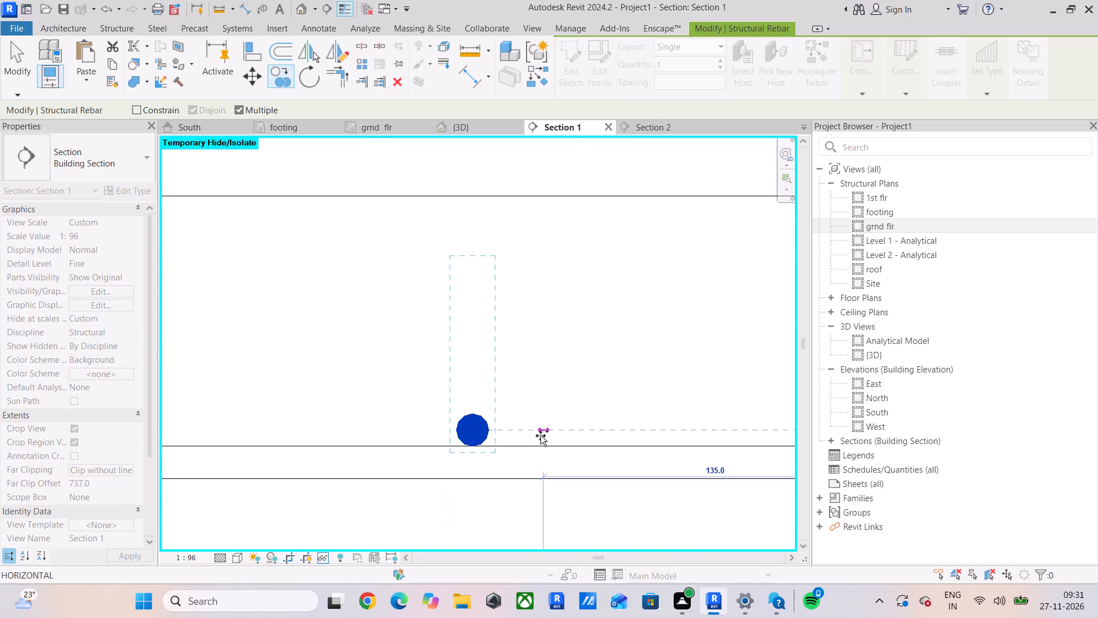
{"action": "left_click", "coordinate": [462, 425]}
{"action": "middle_click_drag", "start_coordinate": [461, 426], "coordinate": [982, 437]}
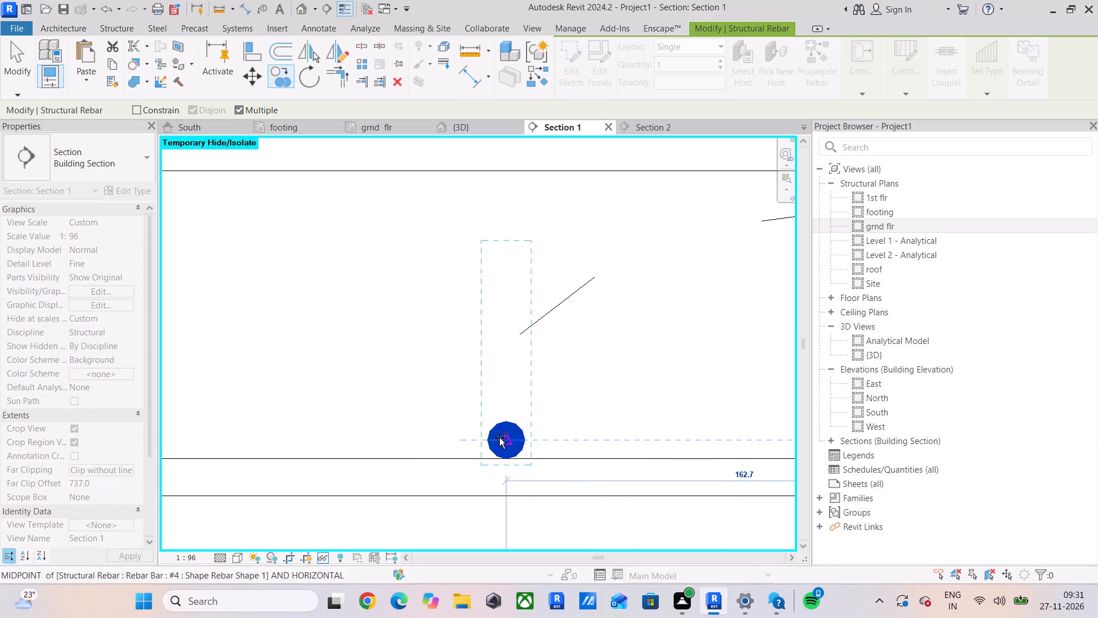
{"action": "left_click", "coordinate": [505, 438]}
{"action": "scroll", "coordinate": [293, 417], "scroll_direction": "down", "scroll_amount": 2}
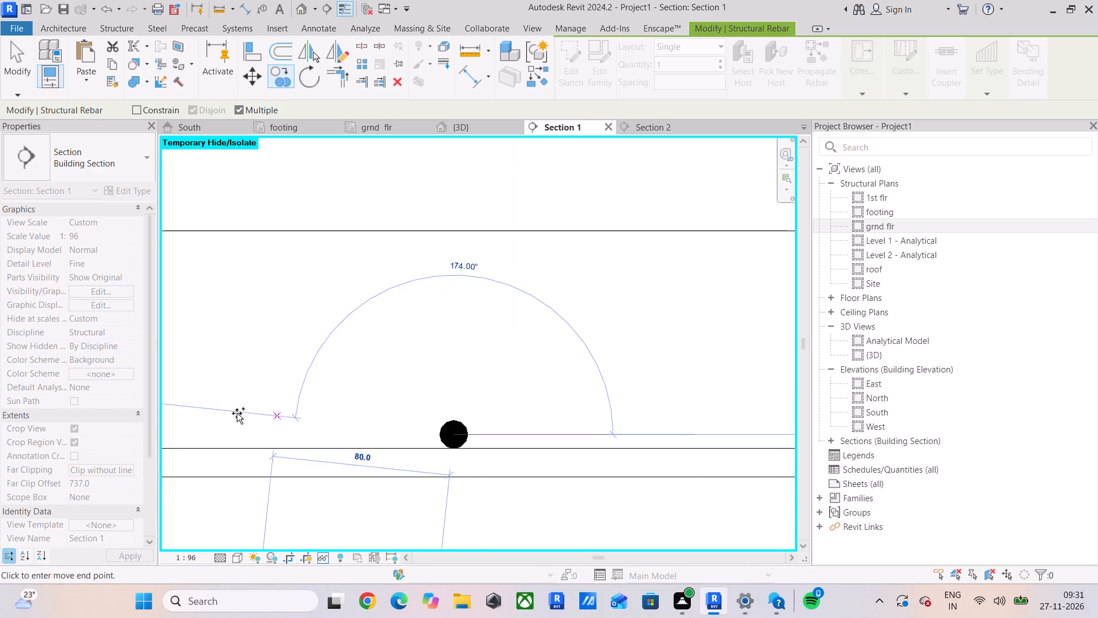
{"action": "middle_click_drag", "start_coordinate": [232, 413], "coordinate": [633, 411]}
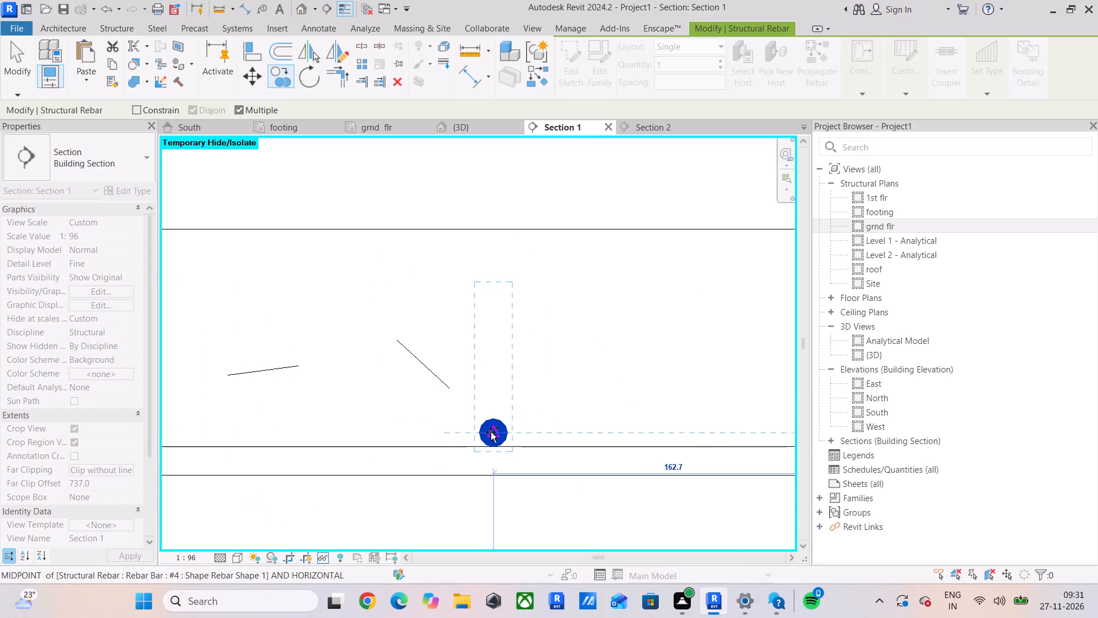
{"action": "left_click_drag", "start_coordinate": [493, 432], "coordinate": [487, 434]}
{"action": "middle_click_drag", "start_coordinate": [385, 439], "coordinate": [732, 443]}
{"action": "scroll", "coordinate": [383, 433], "scroll_direction": "up", "scroll_amount": 3}
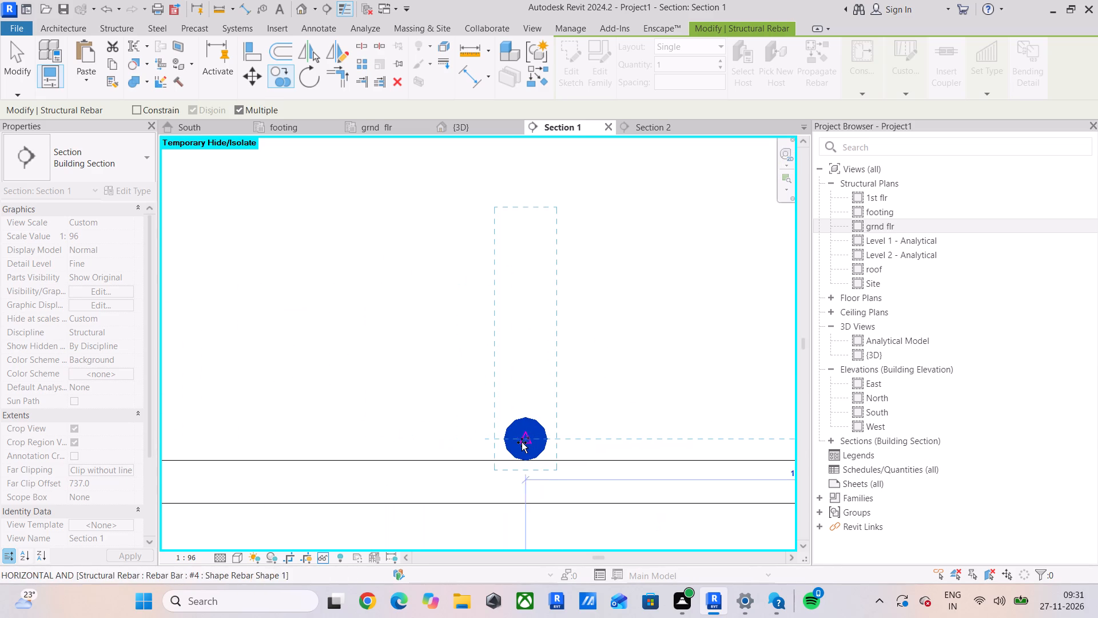
{"action": "left_click", "coordinate": [527, 442]}
Place five further #4 cross bar copies at 162.7 mm centres, reaching the vertical grid line nearest the far beam.
{"action": "scroll", "coordinate": [435, 442], "scroll_direction": "down", "scroll_amount": 7}
{"action": "middle_click_drag", "start_coordinate": [345, 436], "coordinate": [588, 435]}
{"action": "scroll", "coordinate": [457, 434], "scroll_direction": "up", "scroll_amount": 4}
{"action": "left_click", "coordinate": [524, 442]}
{"action": "middle_click_drag", "start_coordinate": [410, 435], "coordinate": [427, 435]}
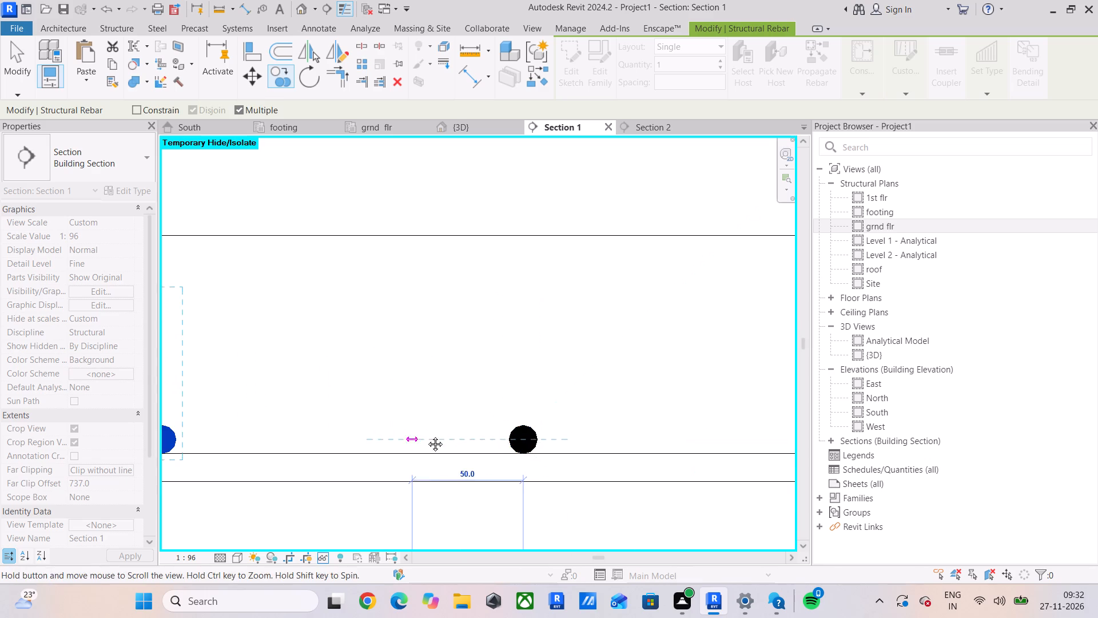
{"action": "middle_click_drag", "start_coordinate": [427, 435], "coordinate": [712, 434]}
{"action": "left_click", "coordinate": [461, 438]}
{"action": "middle_click_drag", "start_coordinate": [377, 441], "coordinate": [763, 438]}
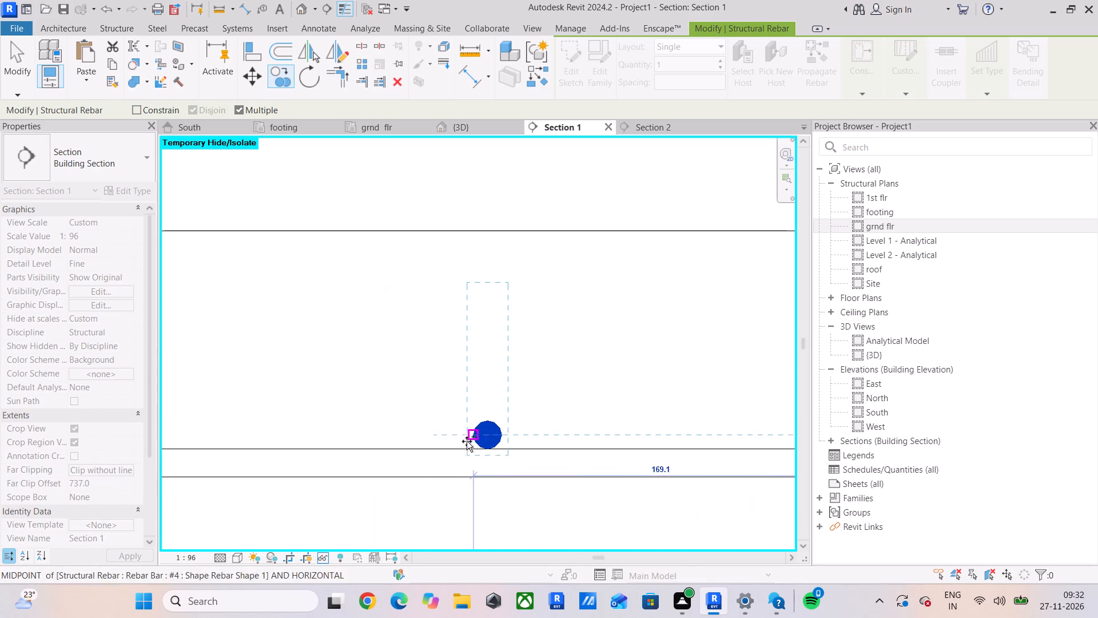
{"action": "left_click", "coordinate": [490, 441]}
{"action": "middle_click_drag", "start_coordinate": [381, 431], "coordinate": [694, 430]}
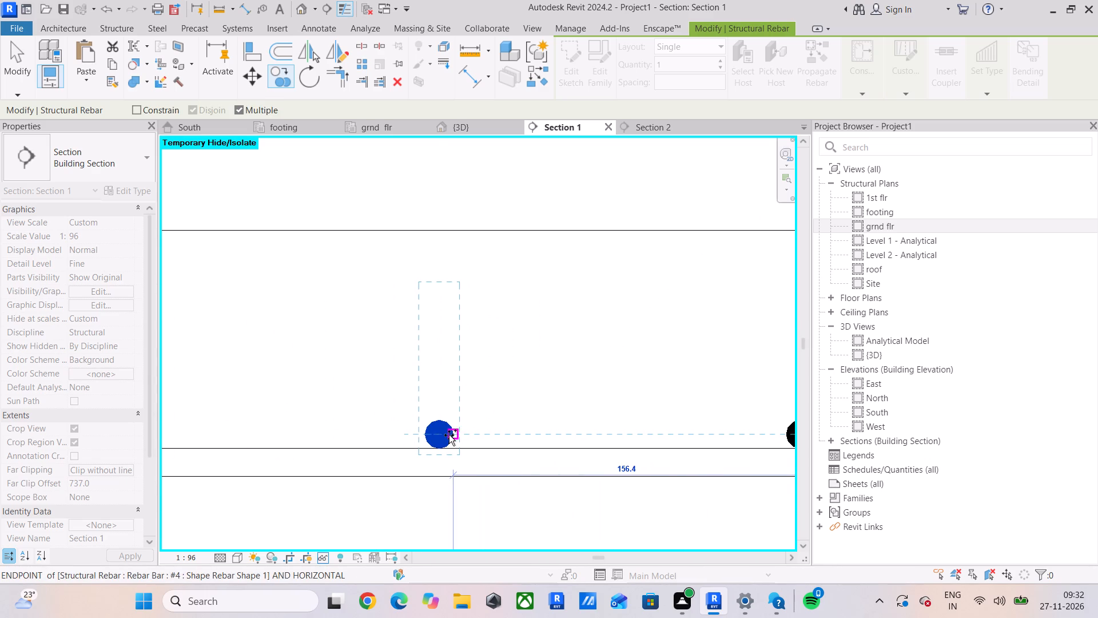
{"action": "left_click", "coordinate": [444, 435]}
{"action": "middle_click_drag", "start_coordinate": [326, 424], "coordinate": [655, 424]}
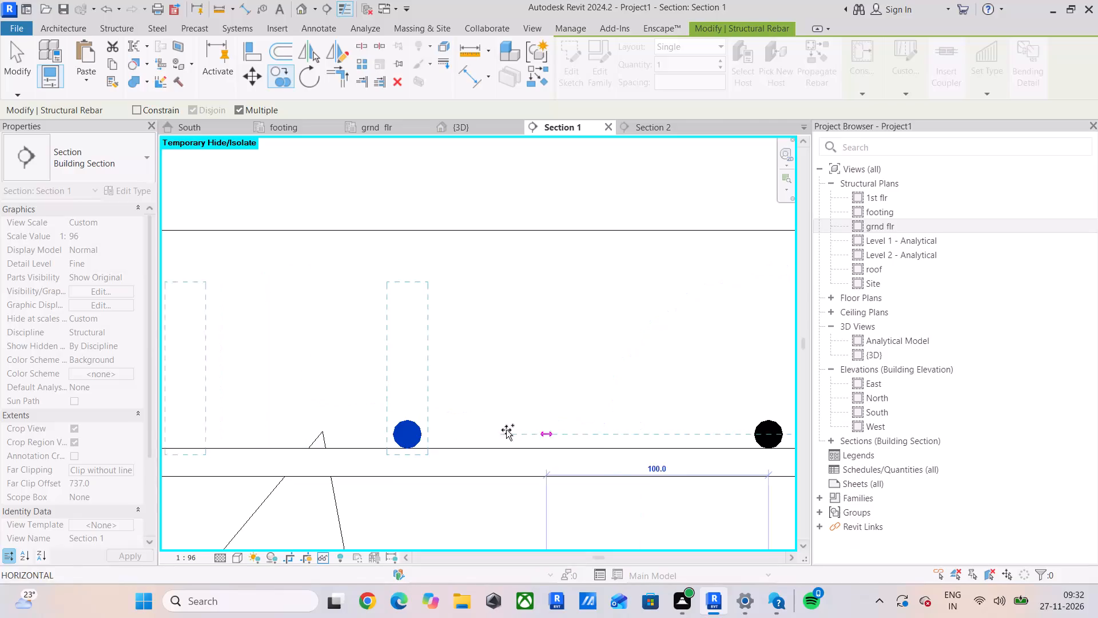
{"action": "left_click", "coordinate": [411, 432]}
Place the last three #4 cross bar copies at 162.7 mm centres up to the inner face of the far beam, and end the copy.
{"action": "scroll", "coordinate": [352, 435], "scroll_direction": "down", "scroll_amount": 5}
{"action": "middle_click_drag", "start_coordinate": [353, 437], "coordinate": [594, 437]}
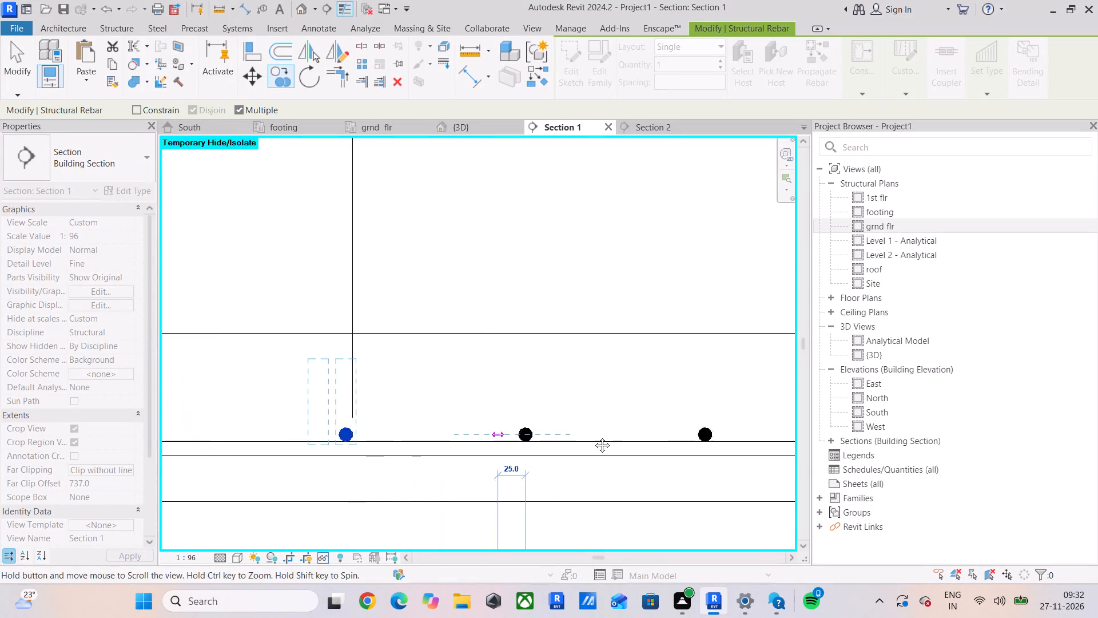
{"action": "middle_click_drag", "start_coordinate": [594, 437], "coordinate": [638, 437]}
{"action": "scroll", "coordinate": [510, 443], "scroll_direction": "up", "scroll_amount": 4}
{"action": "left_click", "coordinate": [463, 428]}
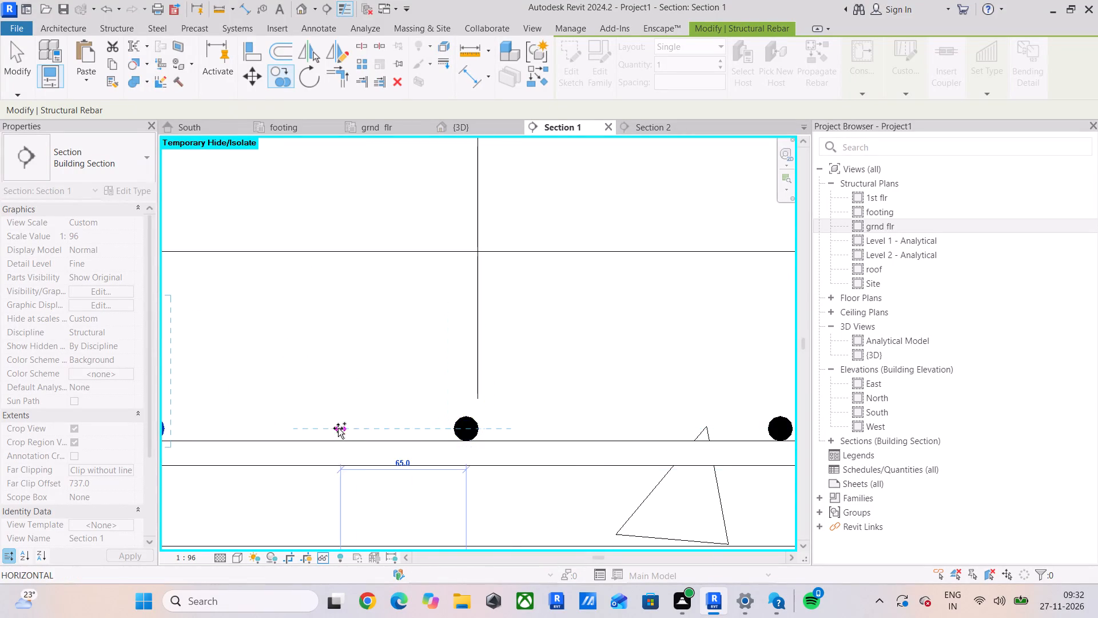
{"action": "middle_click_drag", "start_coordinate": [338, 428], "coordinate": [622, 428]}
{"action": "left_click", "coordinate": [435, 431]}
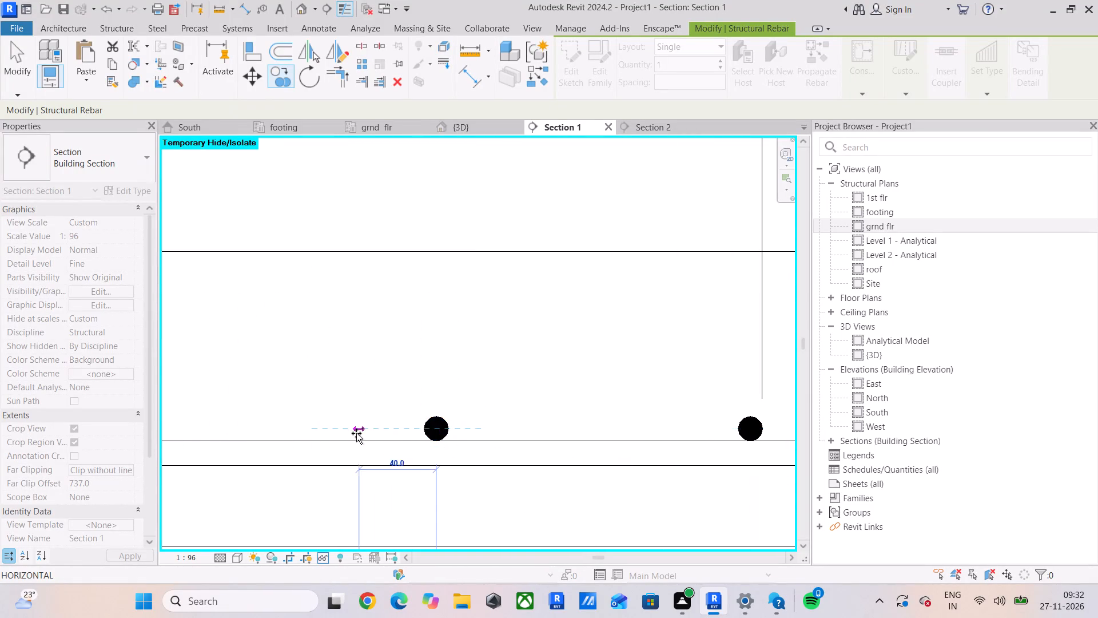
{"action": "scroll", "coordinate": [356, 433], "scroll_direction": "down", "scroll_amount": 4}
{"action": "middle_click_drag", "start_coordinate": [389, 434], "coordinate": [667, 453]}
{"action": "scroll", "coordinate": [545, 452], "scroll_direction": "up", "scroll_amount": 4}
{"action": "left_click", "coordinate": [470, 452]}
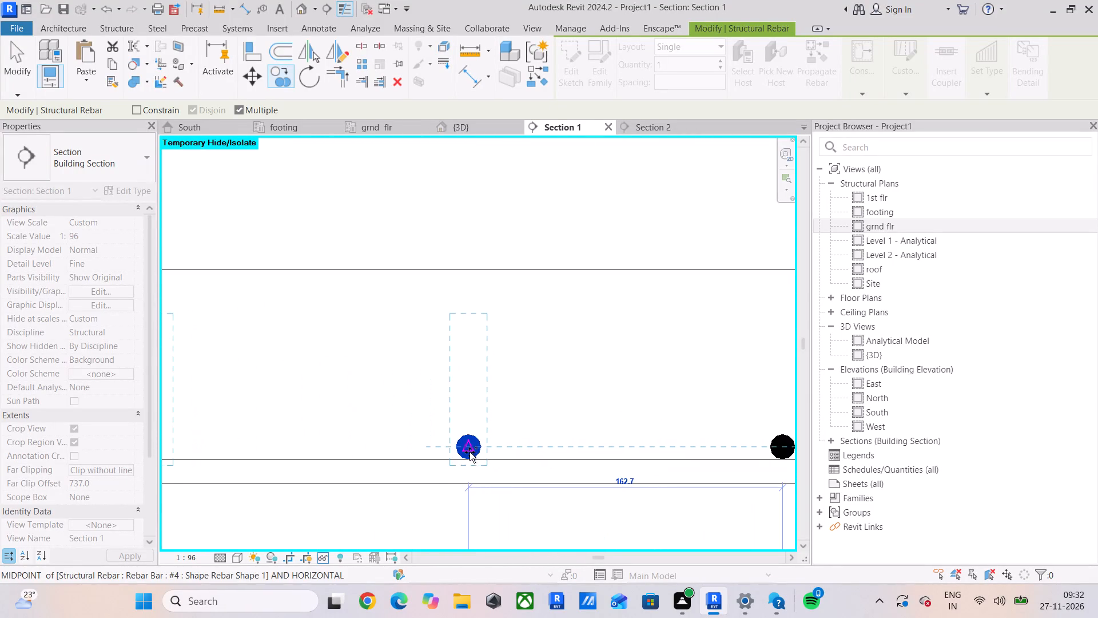
{"action": "scroll", "coordinate": [464, 456], "scroll_direction": "down", "scroll_amount": 9}
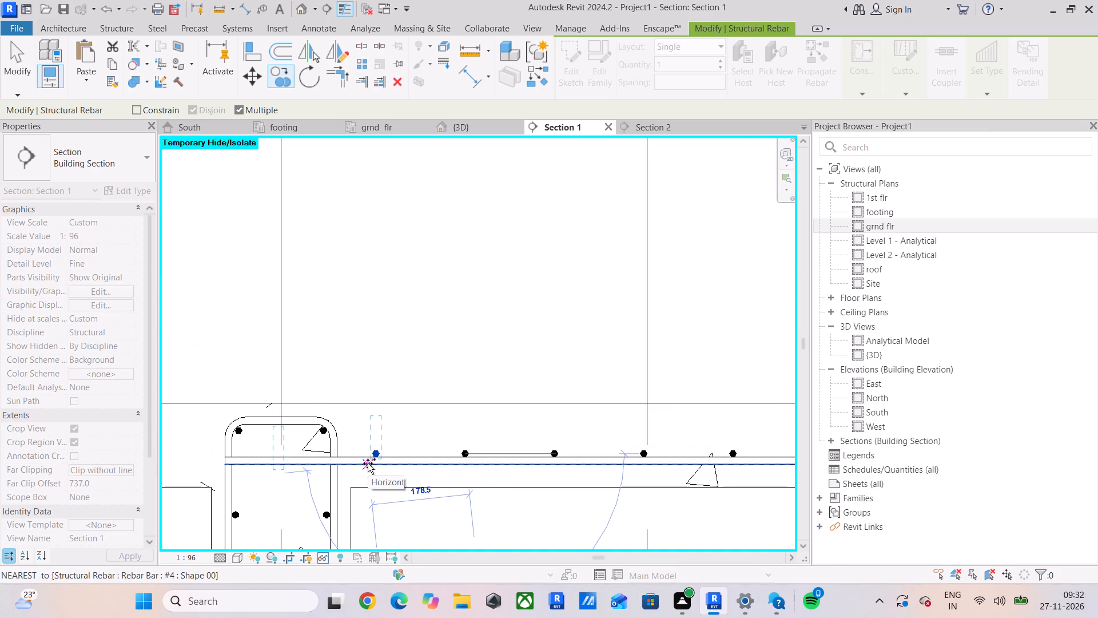
{"action": "scroll", "coordinate": [368, 463], "scroll_direction": "down", "scroll_amount": 3}
{"action": "middle_click_drag", "start_coordinate": [368, 463], "coordinate": [484, 437]}
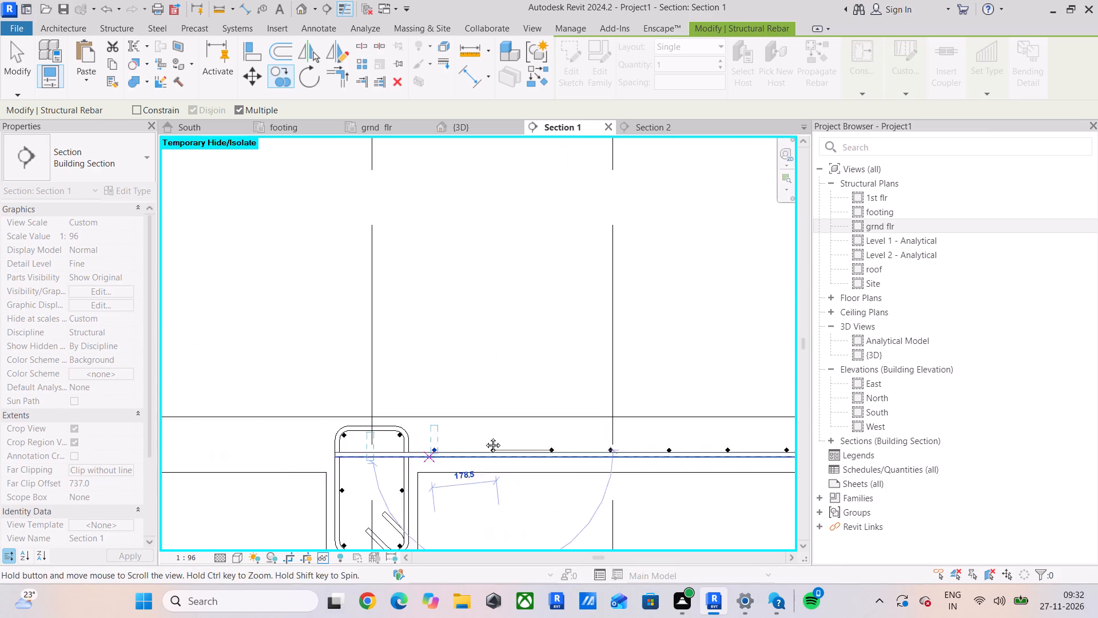
{"action": "middle_click_drag", "start_coordinate": [484, 437], "coordinate": [508, 423]}
{"action": "key", "text": "Escape"}
{"action": "middle_click_drag", "start_coordinate": [543, 450], "coordinate": [464, 453]}
{"action": "scroll", "coordinate": [476, 449], "scroll_direction": "down", "scroll_amount": 4}
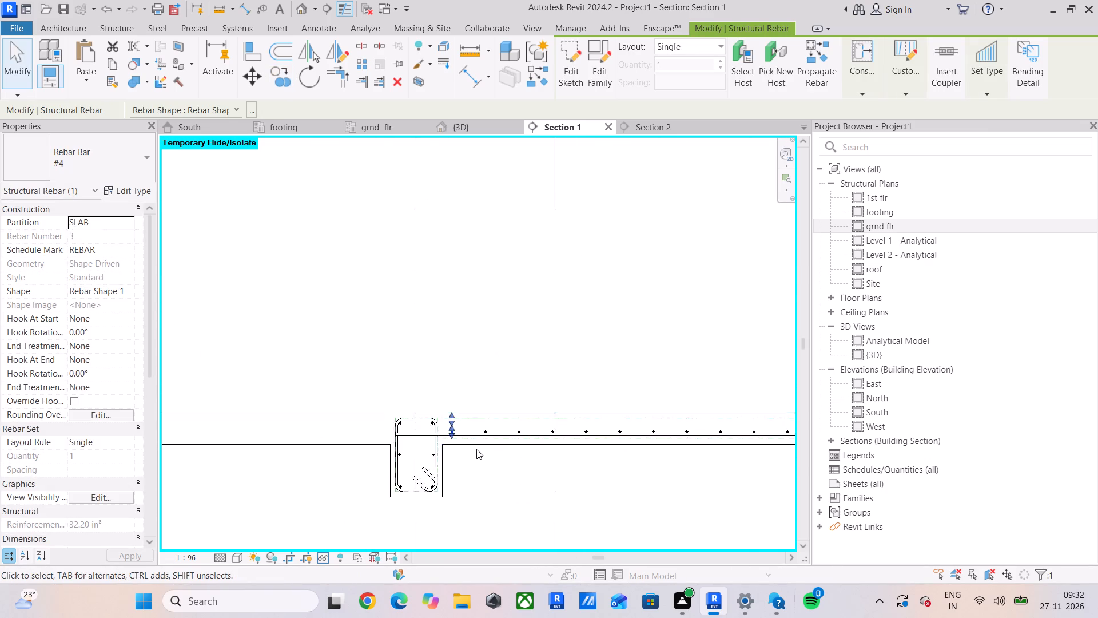
{"action": "scroll", "coordinate": [526, 449], "scroll_direction": "down", "scroll_amount": 3}
{"action": "middle_click_drag", "start_coordinate": [526, 449], "coordinate": [502, 484]}
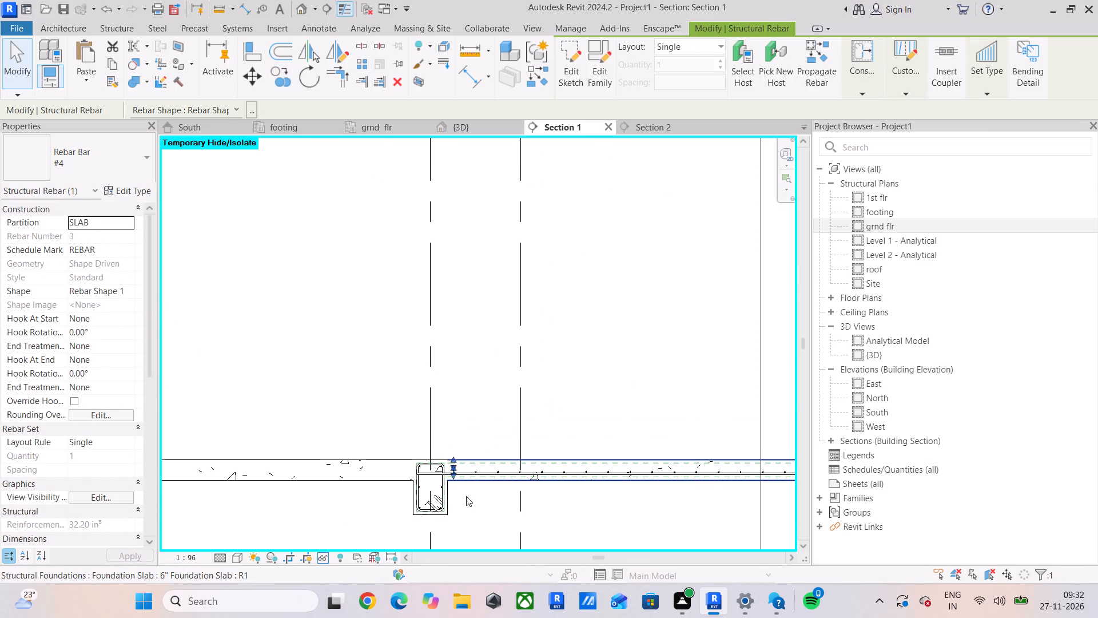
{"action": "scroll", "coordinate": [466, 496], "scroll_direction": "up", "scroll_amount": 4}
{"action": "key", "text": "Escape"}
Examine the completed cross bar layout of the slab in the 3D view.
{"action": "left_click", "coordinate": [460, 118]}
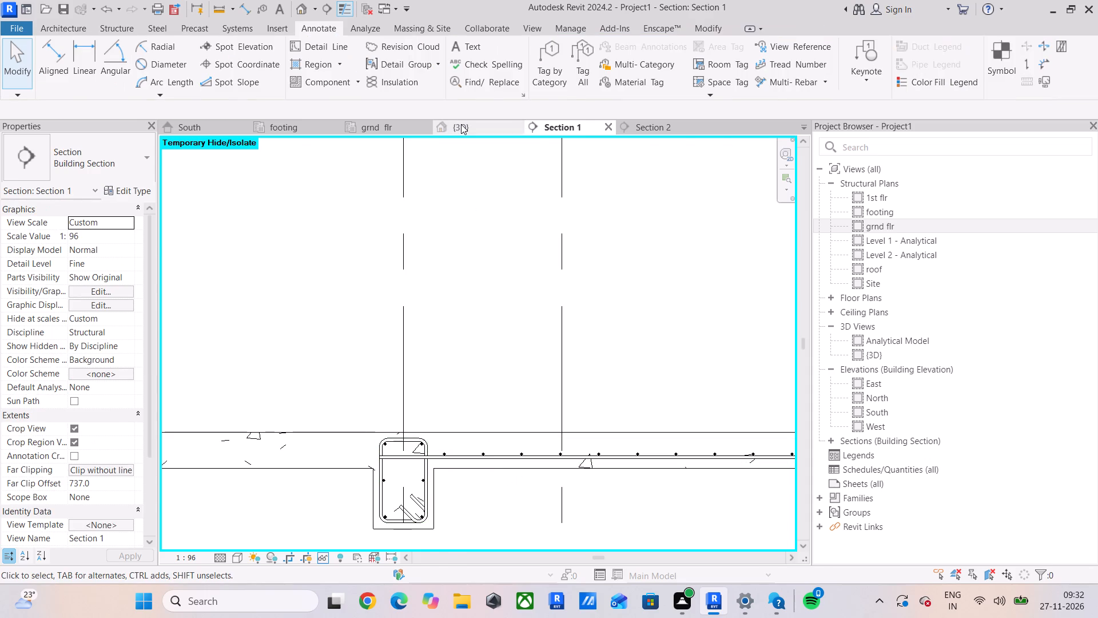
{"action": "left_click", "coordinate": [461, 124]}
{"action": "scroll", "coordinate": [509, 302], "scroll_direction": "down", "scroll_amount": 10}
{"action": "scroll", "coordinate": [528, 361], "scroll_direction": "down", "scroll_amount": 2}
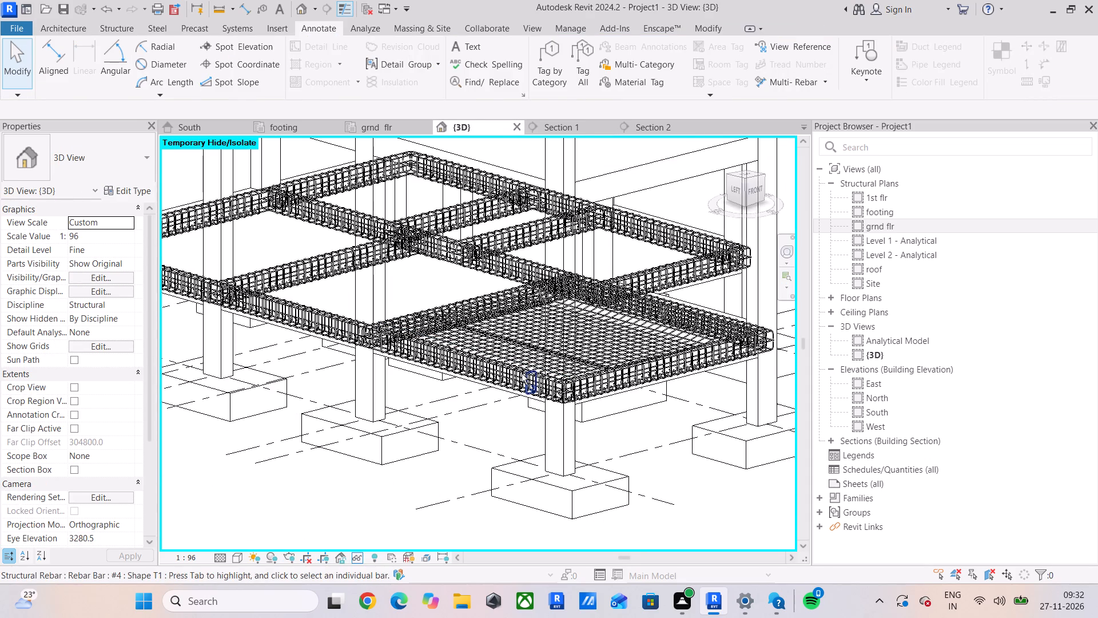
{"action": "middle_click_drag", "start_coordinate": [522, 374], "coordinate": [490, 430], "text": "shift"}
{"action": "scroll", "coordinate": [489, 397], "scroll_direction": "up", "scroll_amount": 5}
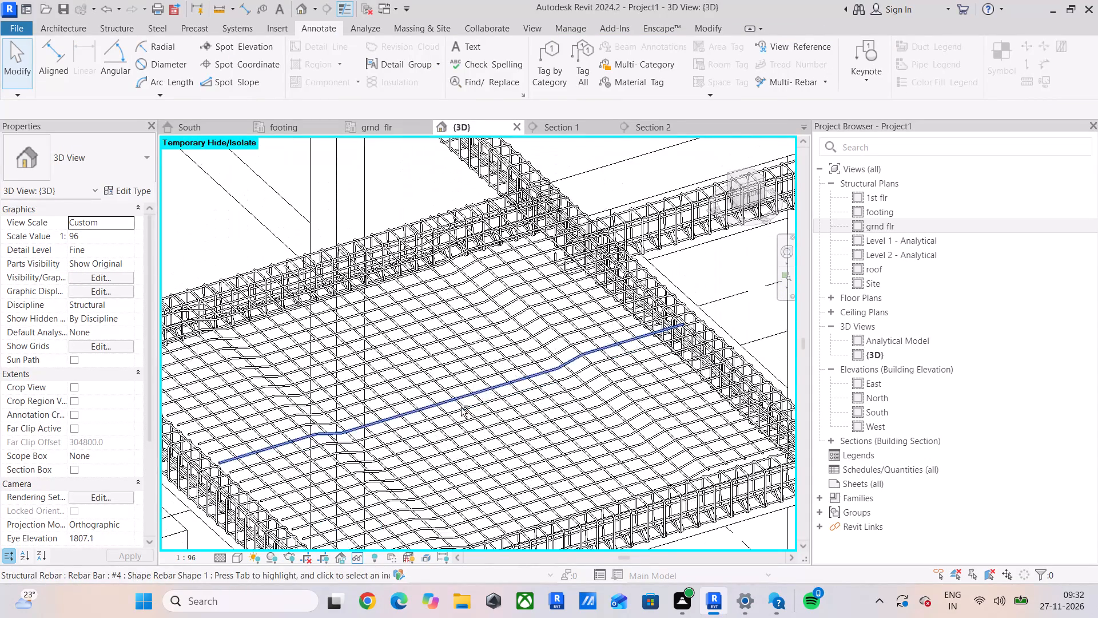
Examine the slab's cross and cranked bars and their ends in the surrounding beam cages from several 3D angles.
{"action": "middle_click_drag", "start_coordinate": [461, 407], "coordinate": [492, 346], "text": "shift"}
{"action": "middle_click_drag", "start_coordinate": [515, 350], "coordinate": [343, 433]}
{"action": "scroll", "coordinate": [520, 345], "scroll_direction": "up", "scroll_amount": 4}
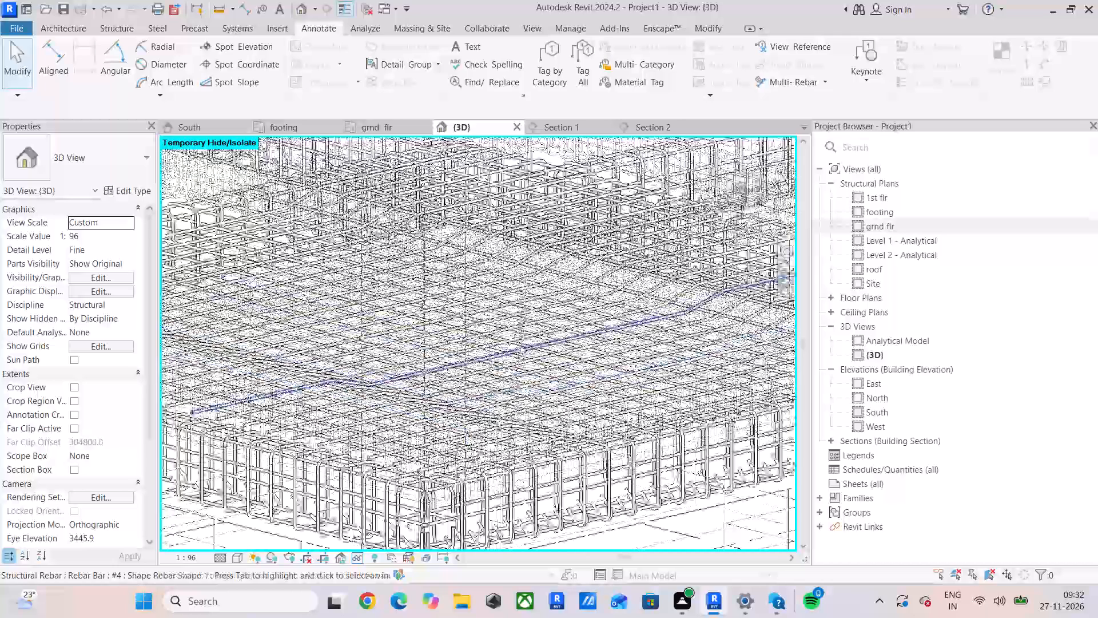
{"action": "middle_click_drag", "start_coordinate": [520, 344], "coordinate": [470, 373]}
{"action": "scroll", "coordinate": [540, 446], "scroll_direction": "down", "scroll_amount": 3}
{"action": "middle_click_drag", "start_coordinate": [538, 443], "coordinate": [443, 418]}
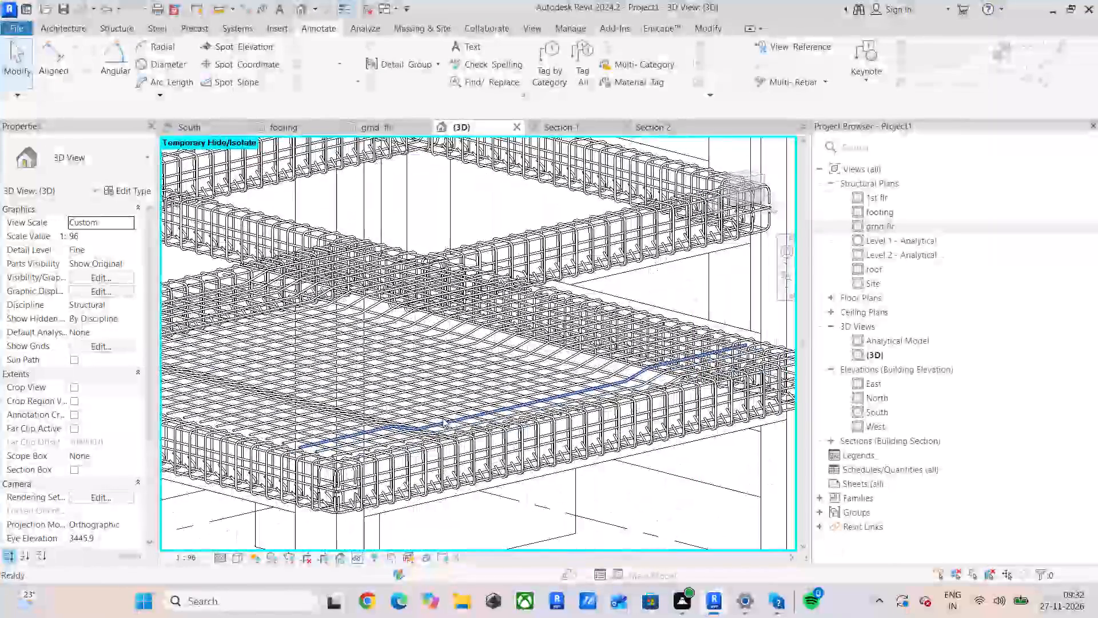
{"action": "scroll", "coordinate": [546, 398], "scroll_direction": "up", "scroll_amount": 4}
{"action": "middle_click_drag", "start_coordinate": [546, 397], "coordinate": [455, 462]}
{"action": "scroll", "coordinate": [452, 468], "scroll_direction": "up", "scroll_amount": 1}
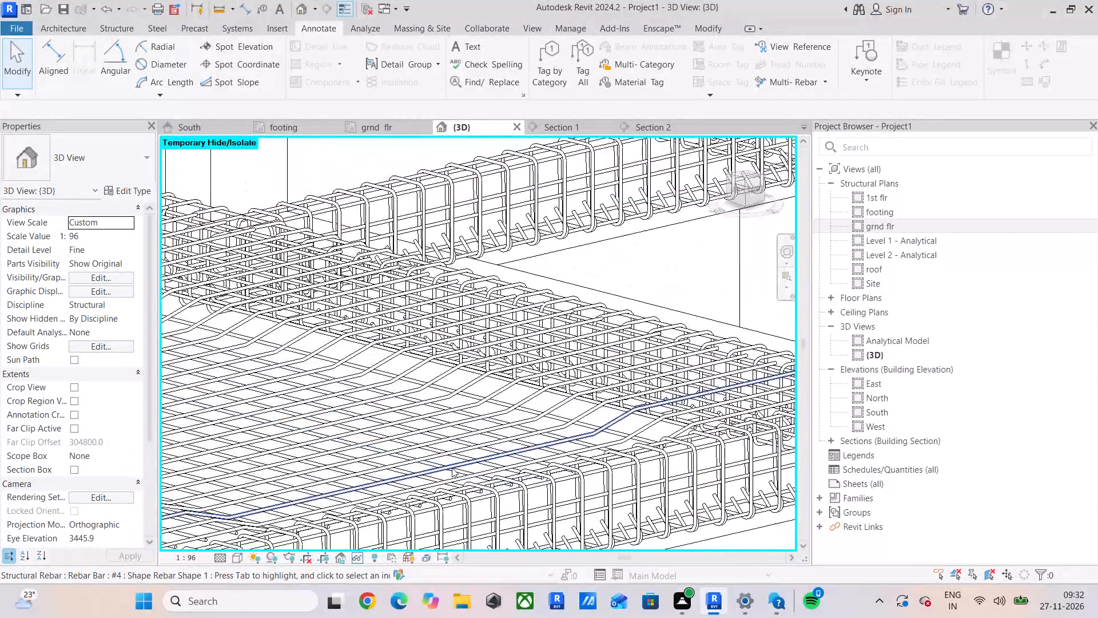
{"action": "scroll", "coordinate": [457, 463], "scroll_direction": "down", "scroll_amount": 12}
{"action": "middle_click_drag", "start_coordinate": [463, 464], "coordinate": [488, 461]}
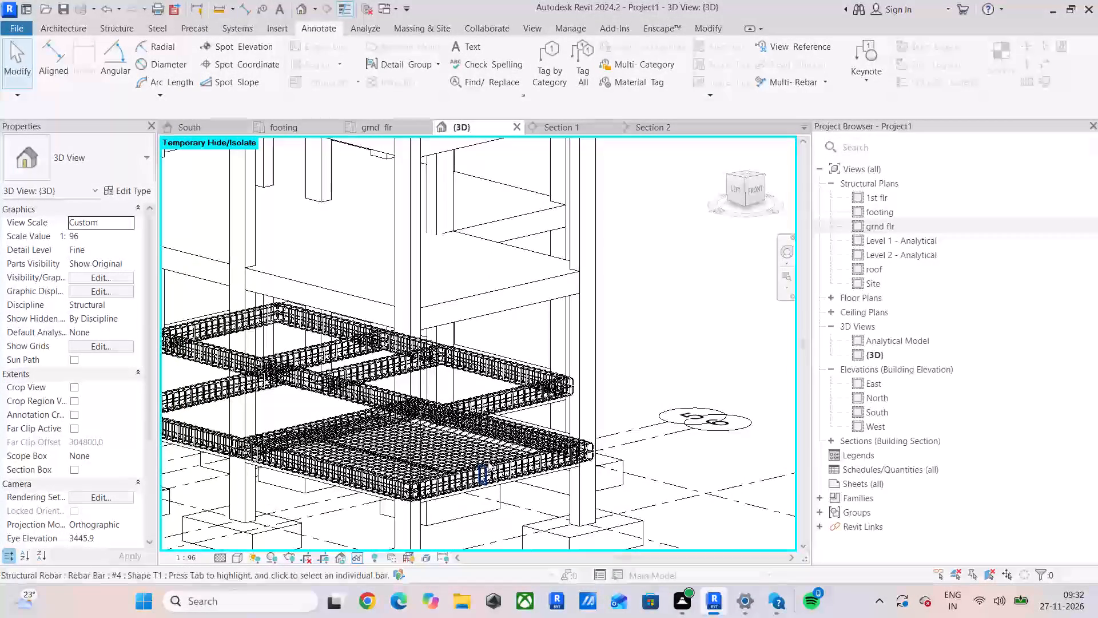
{"action": "scroll", "coordinate": [475, 468], "scroll_direction": "up", "scroll_amount": 5}
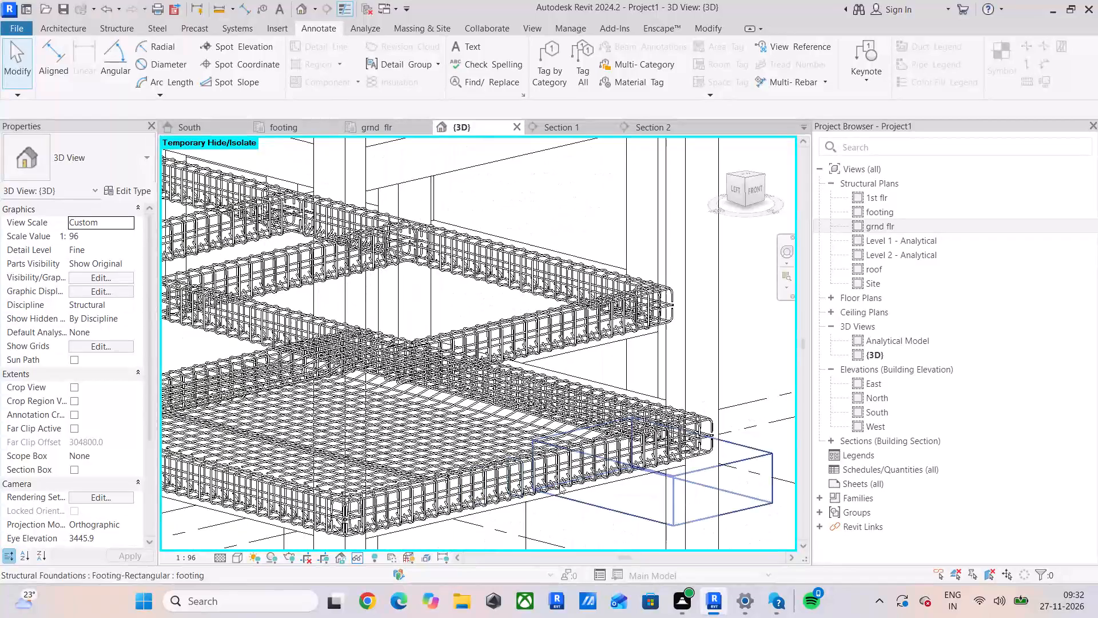
{"action": "scroll", "coordinate": [439, 426], "scroll_direction": "up", "scroll_amount": 5}
{"action": "scroll", "coordinate": [439, 424], "scroll_direction": "down", "scroll_amount": 7}
{"action": "middle_click_drag", "start_coordinate": [444, 450], "coordinate": [463, 362]}
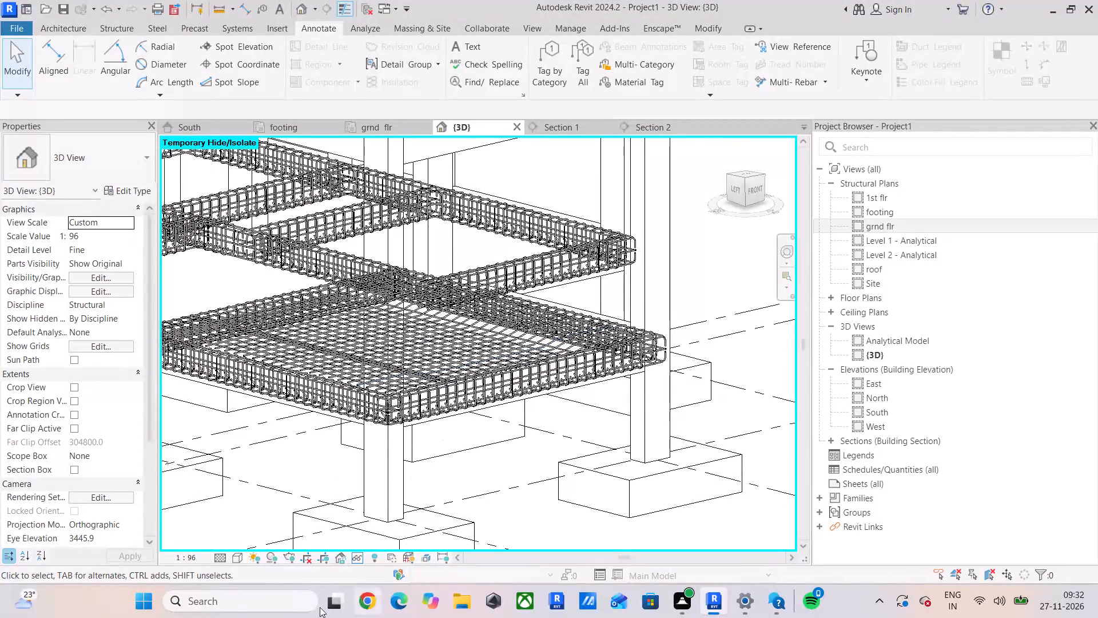
Set the 3D view's visual style to Realistic.
{"action": "left_click", "coordinate": [238, 560]}
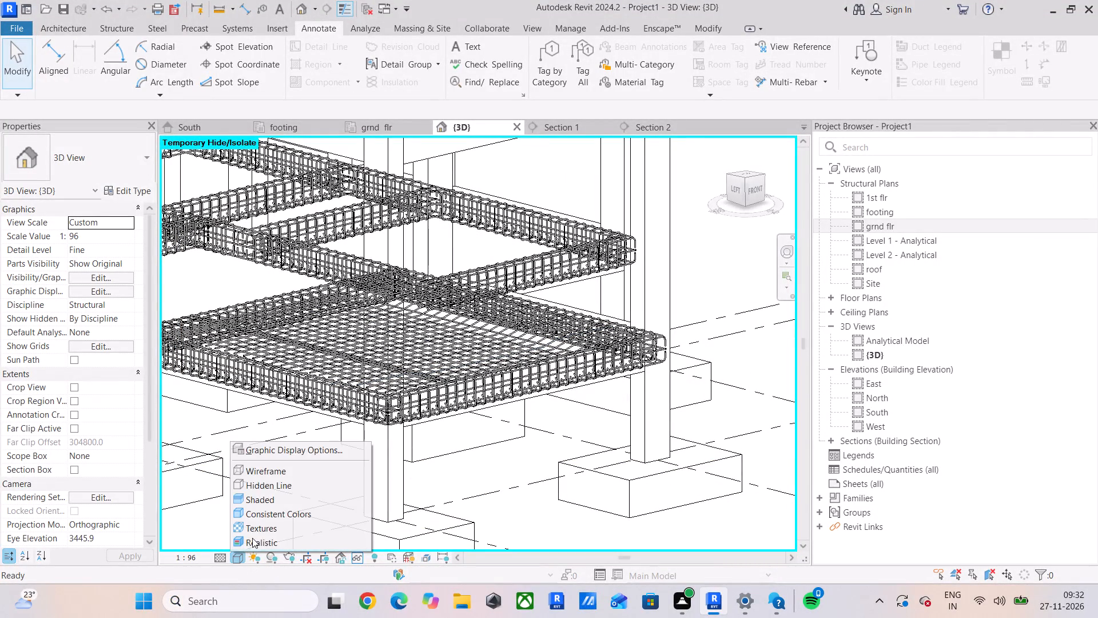
{"action": "left_click", "coordinate": [253, 538]}
Inspect the finished slab mesh close up and from above, along with the neighbouring unreinforced slabs, in the 3D view.
{"action": "scroll", "coordinate": [466, 348], "scroll_direction": "up", "scroll_amount": 5}
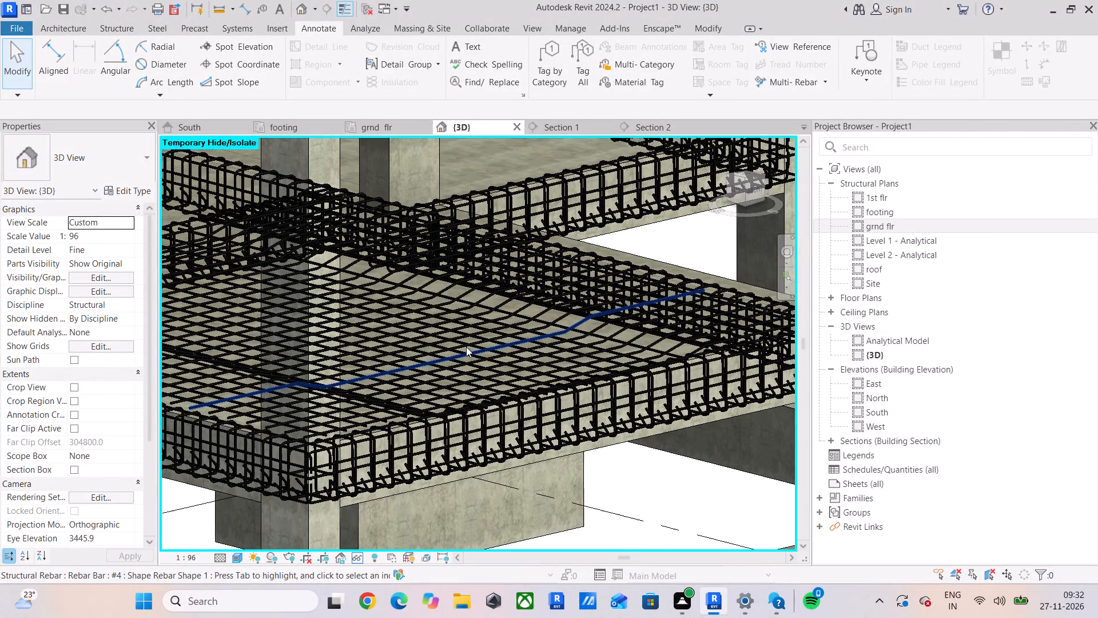
{"action": "scroll", "coordinate": [547, 340], "scroll_direction": "up", "scroll_amount": 10}
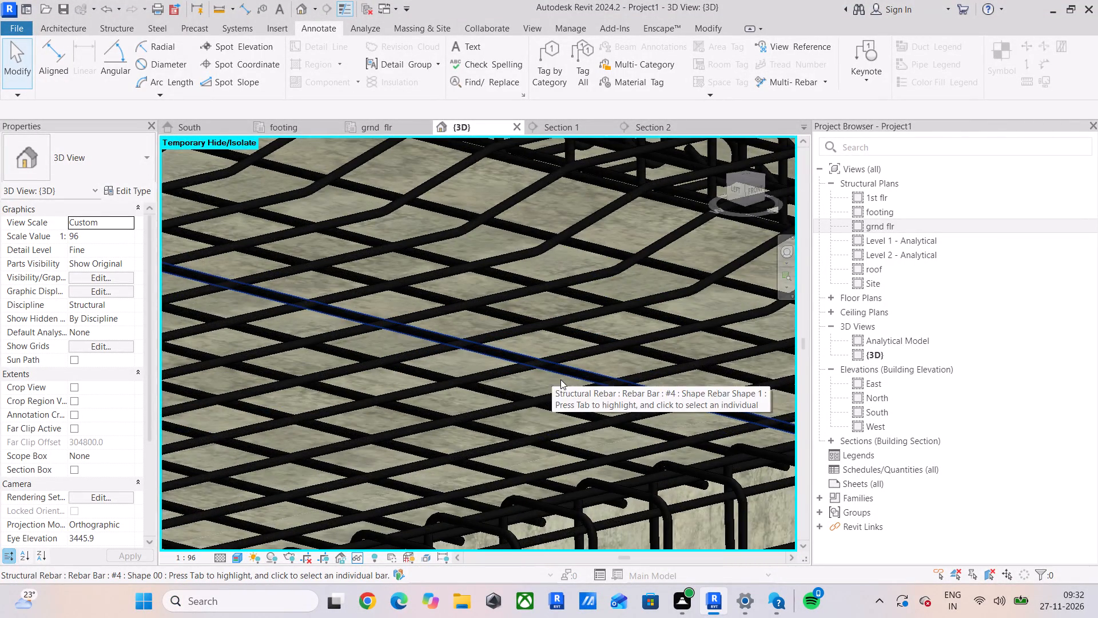
{"action": "scroll", "coordinate": [560, 379], "scroll_direction": "up", "scroll_amount": 11}
{"action": "scroll", "coordinate": [560, 379], "scroll_direction": "down", "scroll_amount": 13}
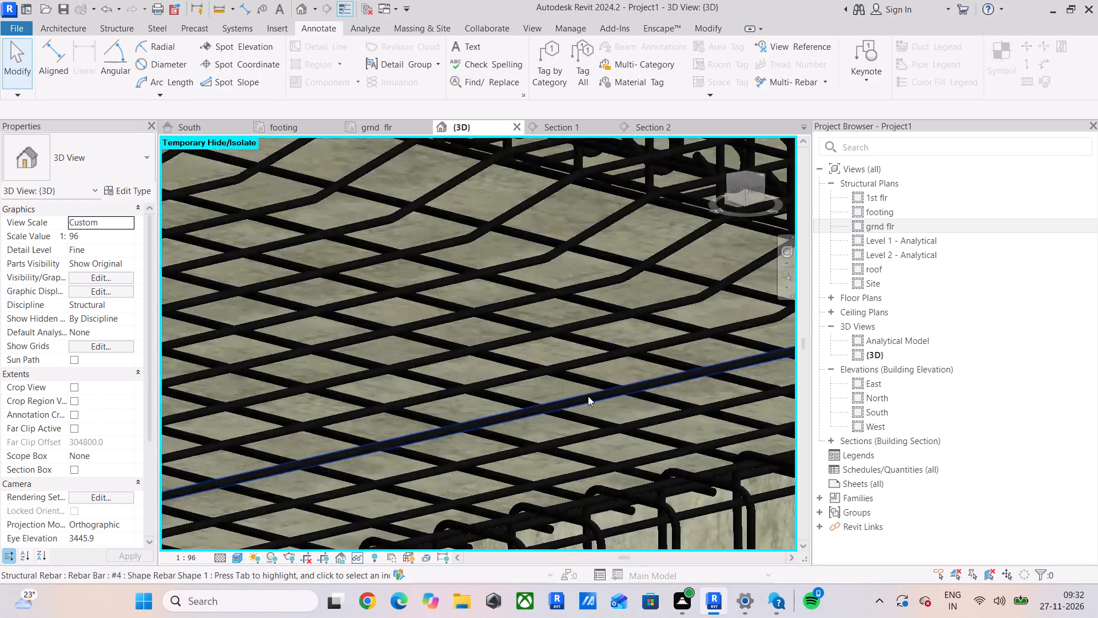
{"action": "scroll", "coordinate": [588, 396], "scroll_direction": "down", "scroll_amount": 11}
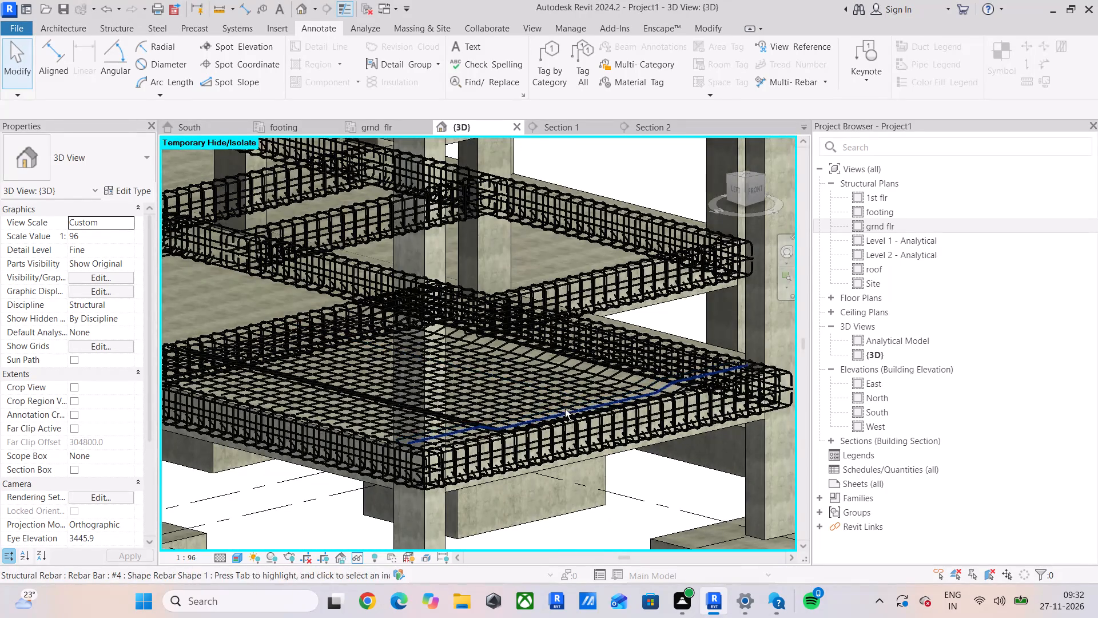
{"action": "middle_click_drag", "start_coordinate": [565, 409], "coordinate": [569, 371], "text": "shift"}
{"action": "middle_click_drag", "start_coordinate": [564, 368], "coordinate": [611, 450], "text": "shift"}
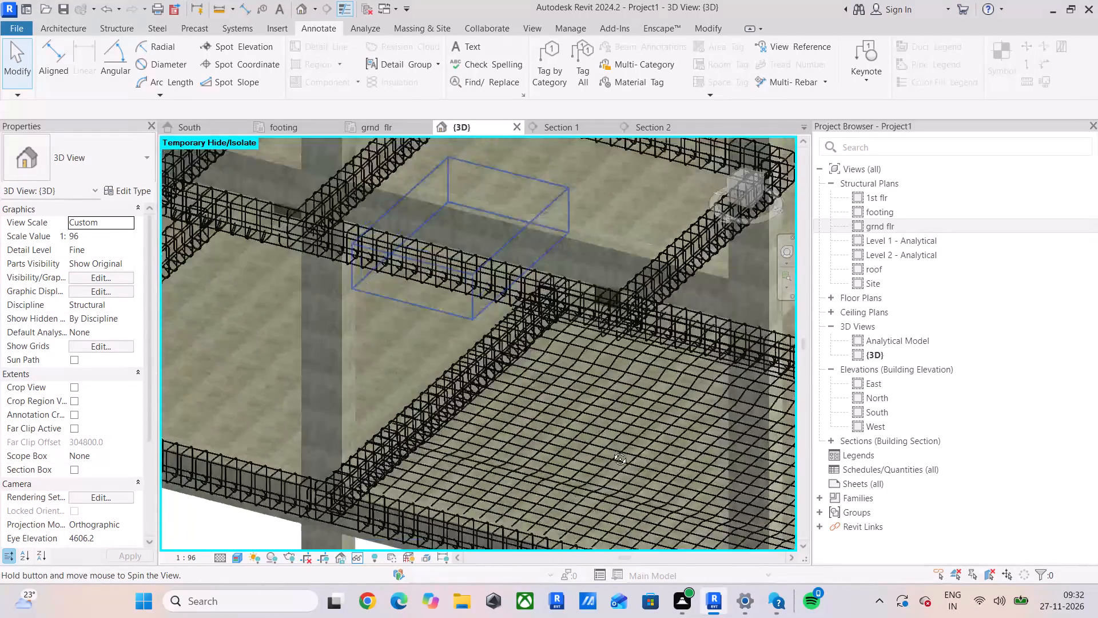
{"action": "middle_click_drag", "start_coordinate": [611, 450], "coordinate": [623, 435], "text": "shift"}
{"action": "middle_click_drag", "start_coordinate": [623, 430], "coordinate": [434, 431]}
{"action": "scroll", "coordinate": [420, 431], "scroll_direction": "down", "scroll_amount": 3}
{"action": "middle_click_drag", "start_coordinate": [428, 428], "coordinate": [340, 442]}
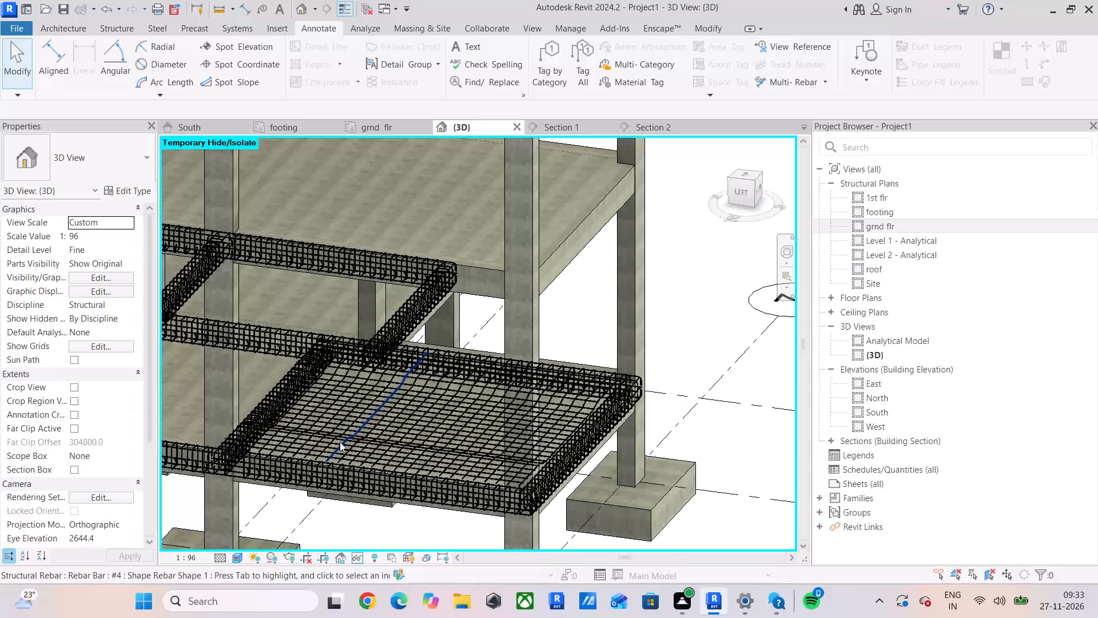
{"action": "scroll", "coordinate": [349, 431], "scroll_direction": "up", "scroll_amount": 5}
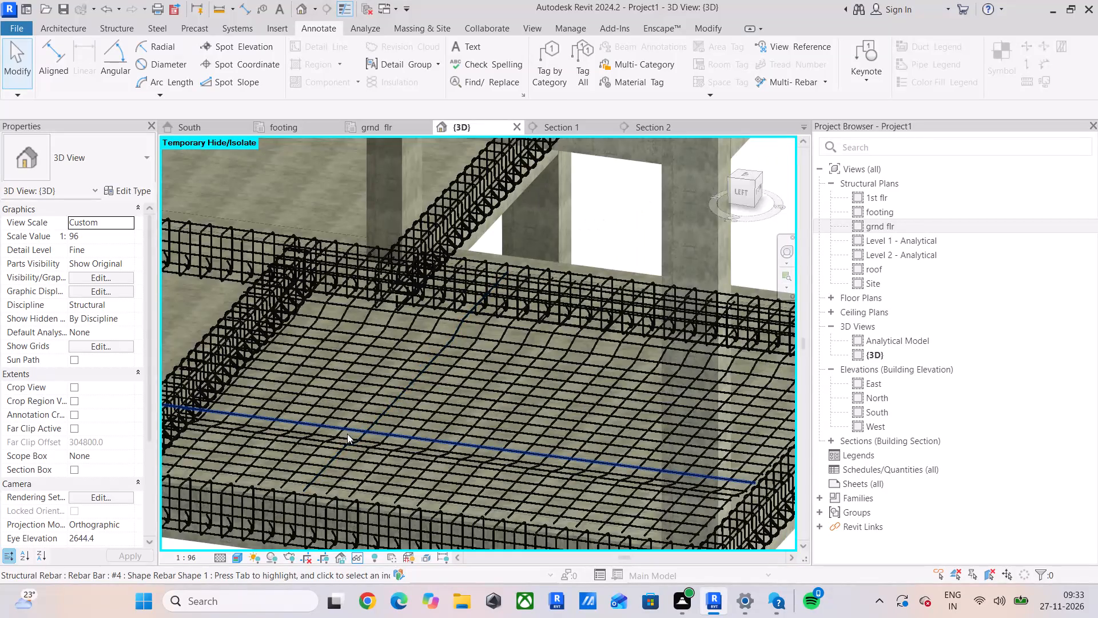
{"action": "middle_click_drag", "start_coordinate": [343, 435], "coordinate": [547, 464]}
{"action": "scroll", "coordinate": [588, 464], "scroll_direction": "down", "scroll_amount": 7}
{"action": "middle_click_drag", "start_coordinate": [592, 462], "coordinate": [564, 458]}
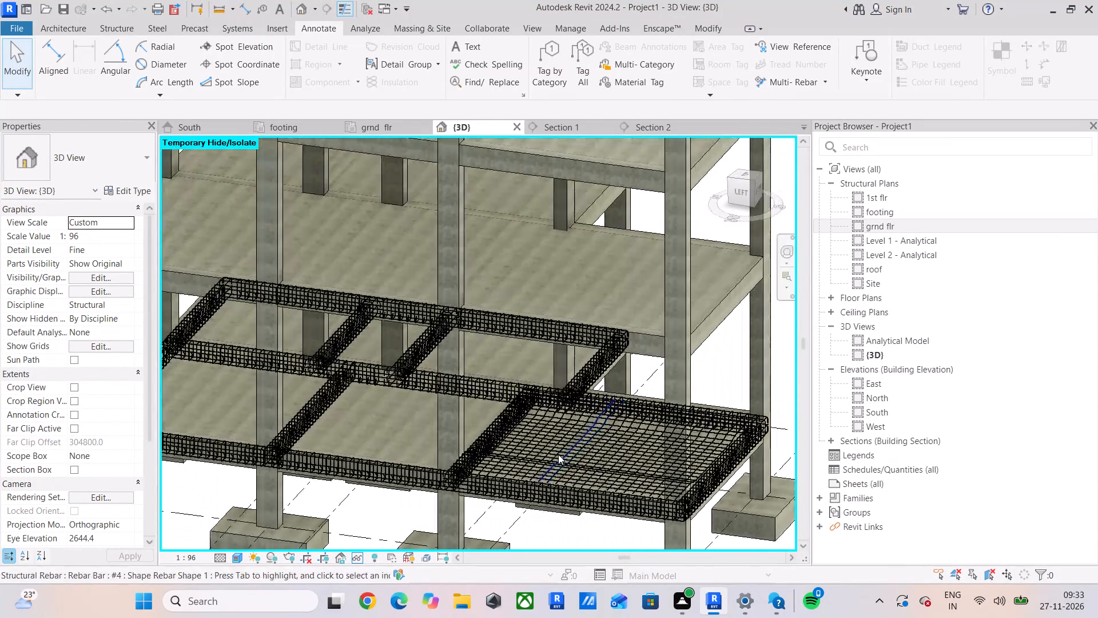
In the grnd flr plan, select the outermost vertical #4 bar at the meshed slab's grid 5 corner, adding the adjacent bars both ways.
{"action": "left_click", "coordinate": [395, 129]}
{"action": "middle_click_drag", "start_coordinate": [389, 499], "coordinate": [413, 315]}
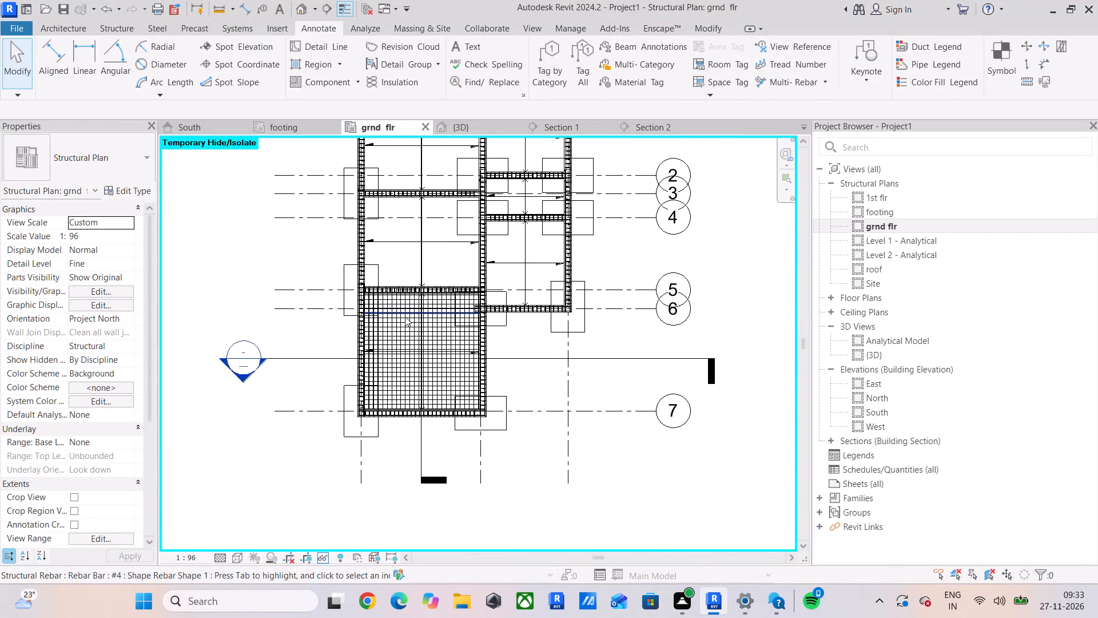
{"action": "scroll", "coordinate": [377, 338], "scroll_direction": "up", "scroll_amount": 6}
{"action": "scroll", "coordinate": [376, 338], "scroll_direction": "down", "scroll_amount": 4}
{"action": "middle_click_drag", "start_coordinate": [388, 339], "coordinate": [368, 375]}
{"action": "scroll", "coordinate": [376, 406], "scroll_direction": "up", "scroll_amount": 5}
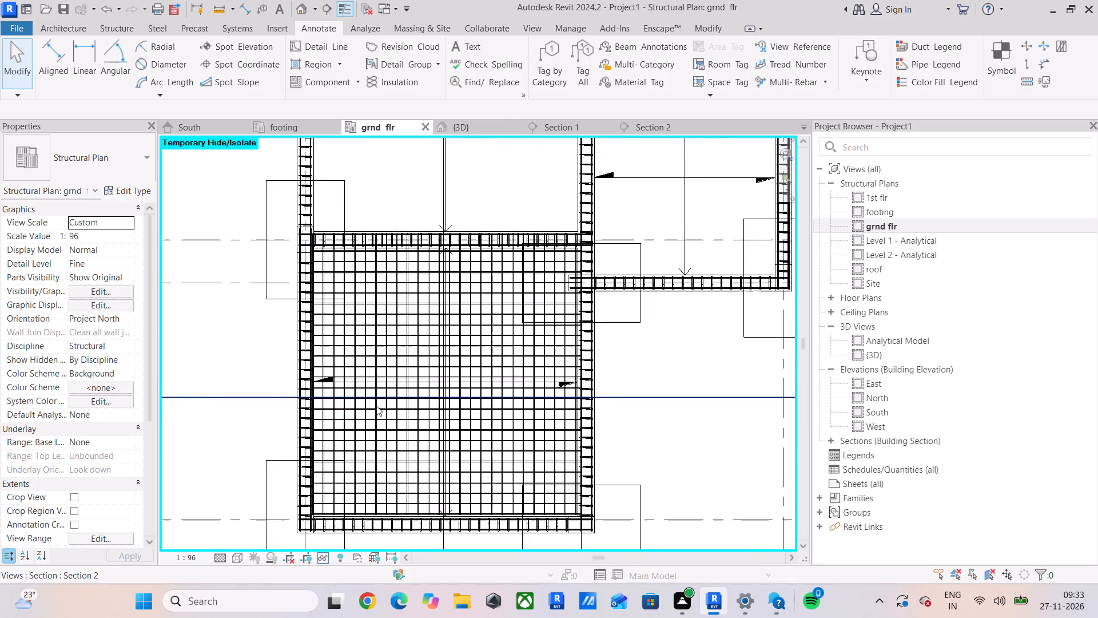
{"action": "scroll", "coordinate": [377, 405], "scroll_direction": "up", "scroll_amount": 11}
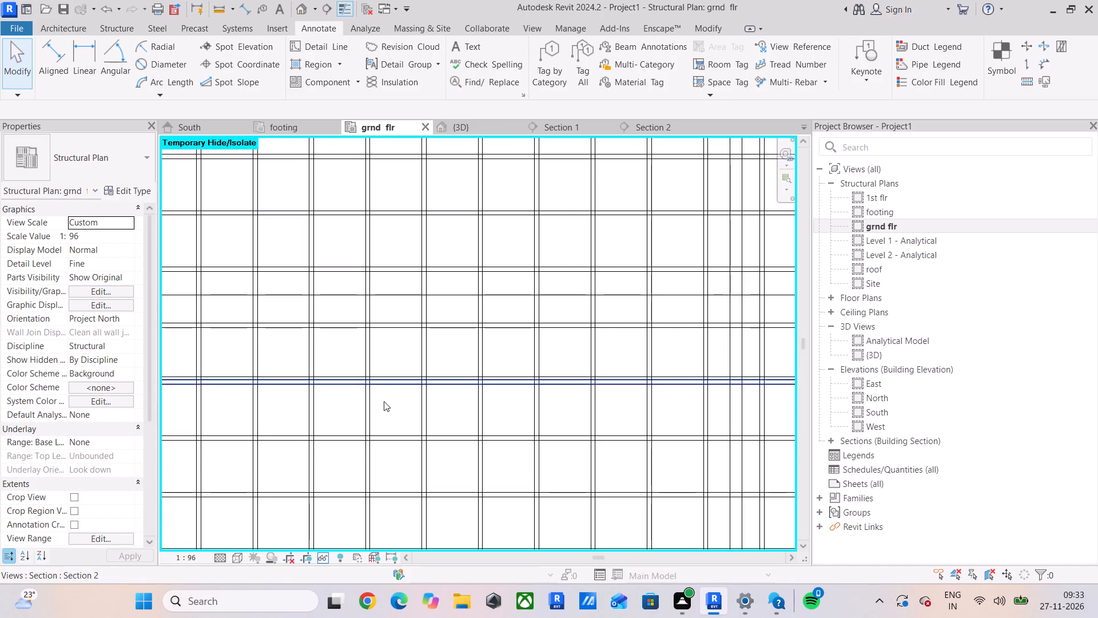
{"action": "scroll", "coordinate": [384, 401], "scroll_direction": "up", "scroll_amount": 4}
{"action": "left_click_drag", "start_coordinate": [502, 427], "coordinate": [220, 504]}
{"action": "scroll", "coordinate": [220, 504], "scroll_direction": "down", "scroll_amount": 15}
{"action": "middle_click_drag", "start_coordinate": [540, 382], "coordinate": [516, 449]}
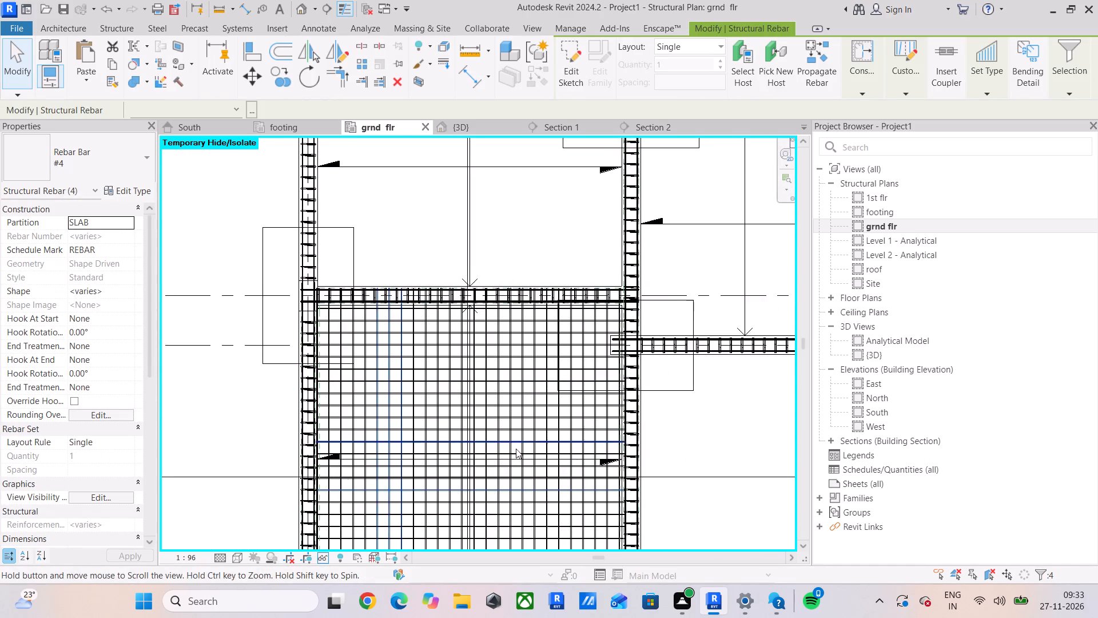
{"action": "middle_click_drag", "start_coordinate": [516, 449], "coordinate": [515, 447]}
{"action": "scroll", "coordinate": [714, 264], "scroll_direction": "up", "scroll_amount": 5}
{"action": "scroll", "coordinate": [496, 393], "scroll_direction": "up", "scroll_amount": 5}
{"action": "scroll", "coordinate": [532, 331], "scroll_direction": "up", "scroll_amount": 3}
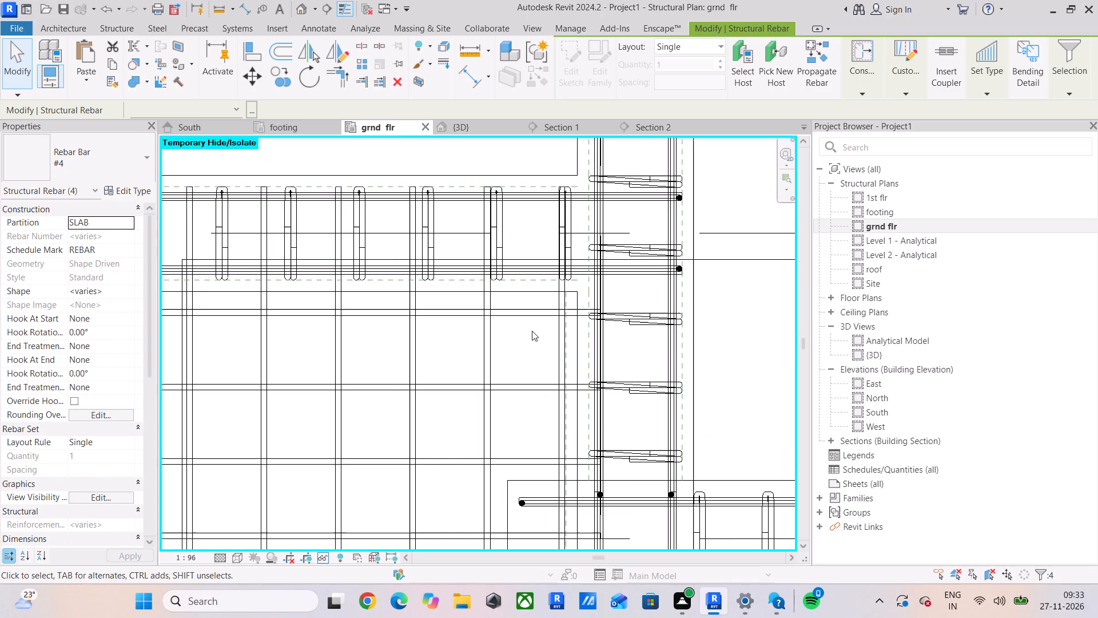
{"action": "scroll", "coordinate": [532, 331], "scroll_direction": "up", "scroll_amount": 5}
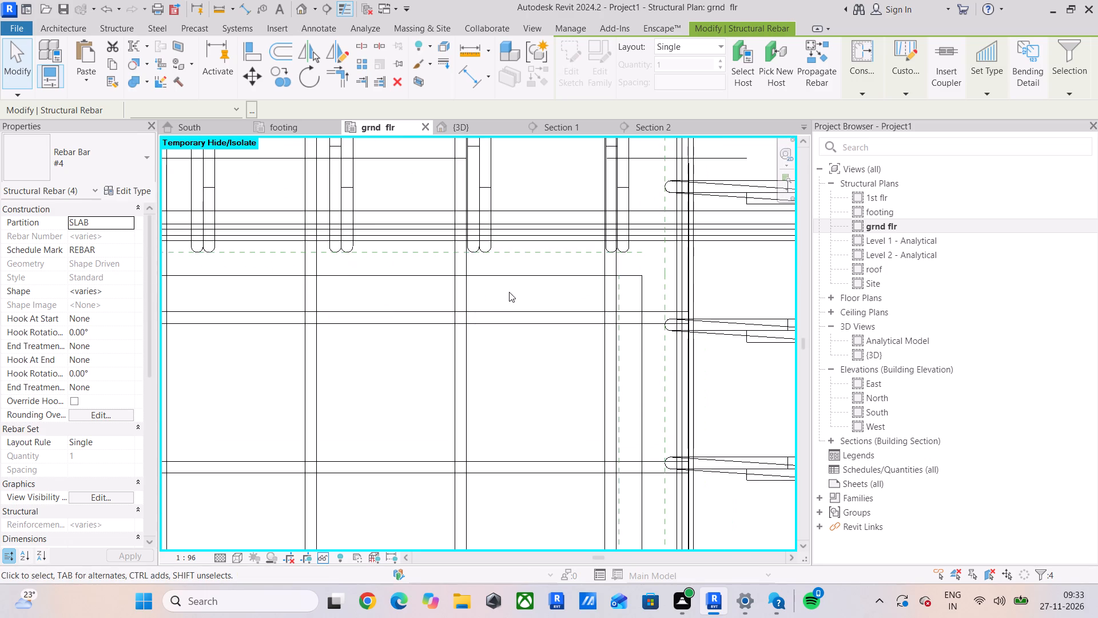
{"action": "scroll", "coordinate": [600, 298], "scroll_direction": "up", "scroll_amount": 2}
{"action": "left_click", "coordinate": [602, 298]}
{"action": "scroll", "coordinate": [476, 310], "scroll_direction": "down", "scroll_amount": 2}
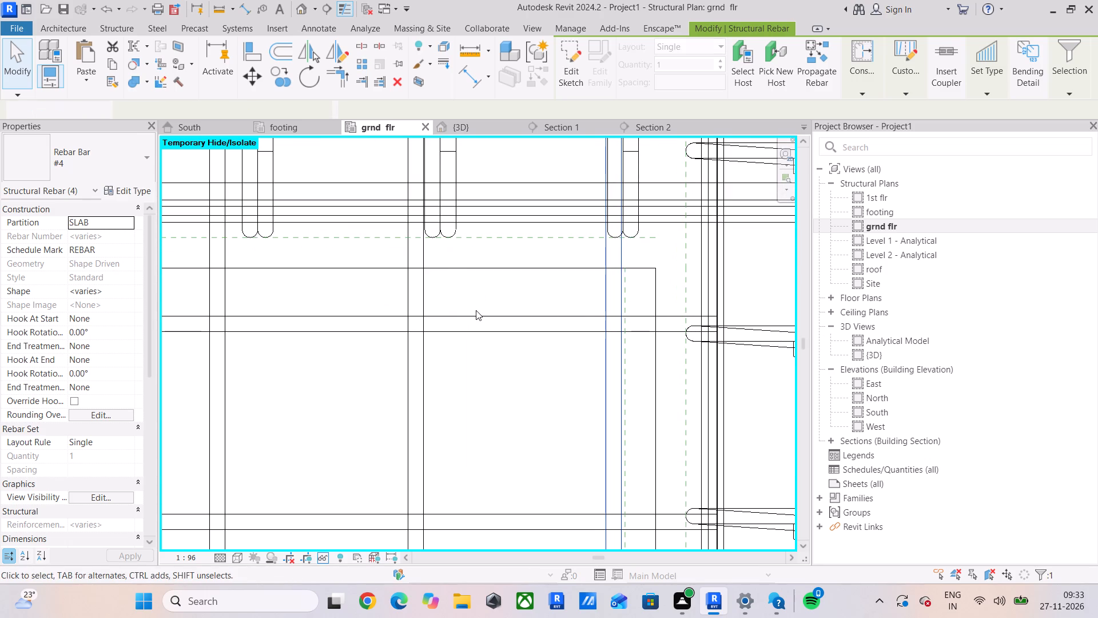
{"action": "scroll", "coordinate": [476, 310], "scroll_direction": "down", "scroll_amount": 6}
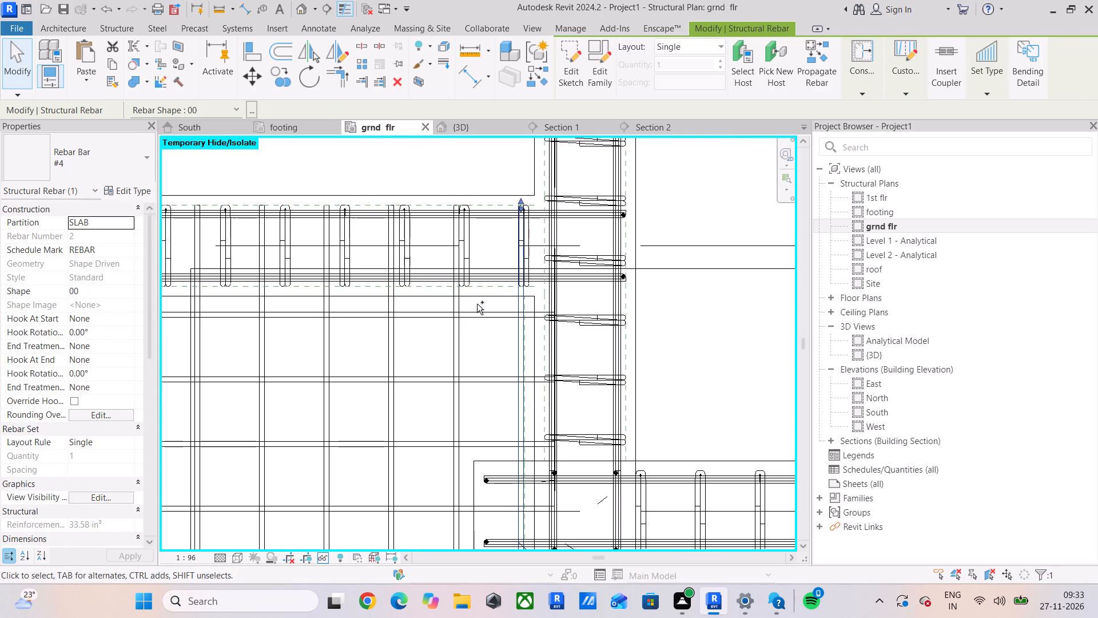
{"action": "left_click_drag", "start_coordinate": [477, 304], "coordinate": [193, 440], "text": "ctrl"}
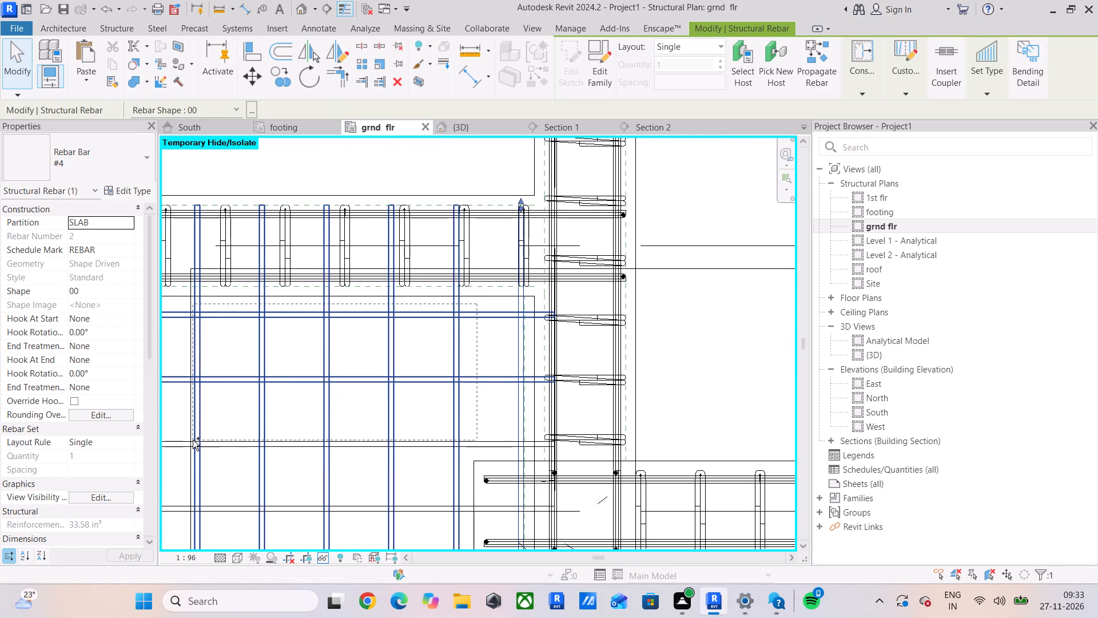
{"action": "left_click_drag", "start_coordinate": [193, 440], "coordinate": [176, 451], "text": "ctrl"}
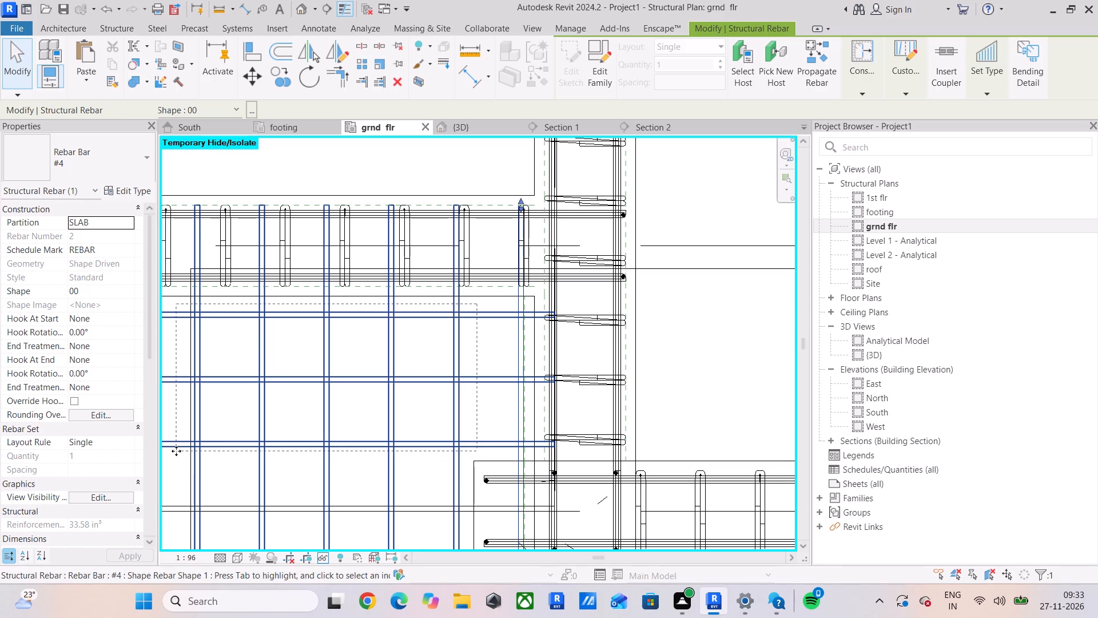
Add the remaining vertical bars across the slab and the next horizontal bars below the grid 5 beam to the selection.
{"action": "scroll", "coordinate": [176, 451], "scroll_direction": "down", "scroll_amount": 3}
{"action": "middle_click_drag", "start_coordinate": [178, 450], "coordinate": [555, 398]}
{"action": "scroll", "coordinate": [591, 374], "scroll_direction": "down", "scroll_amount": 4}
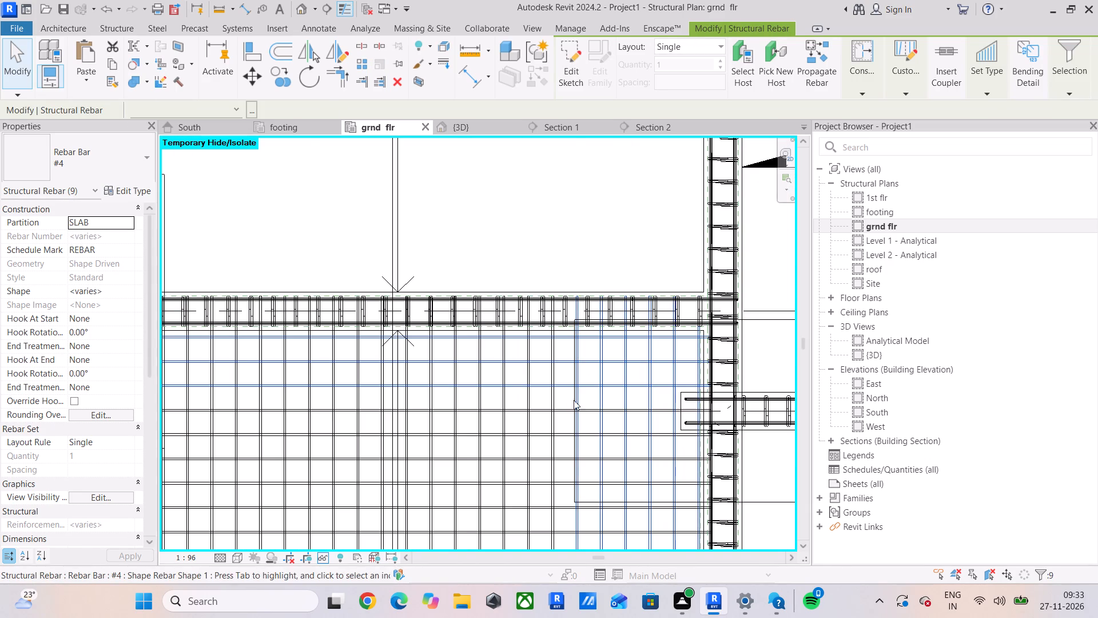
{"action": "scroll", "coordinate": [598, 407], "scroll_direction": "up", "scroll_amount": 3}
{"action": "left_click_drag", "start_coordinate": [584, 394], "coordinate": [253, 459], "text": "ctrl"}
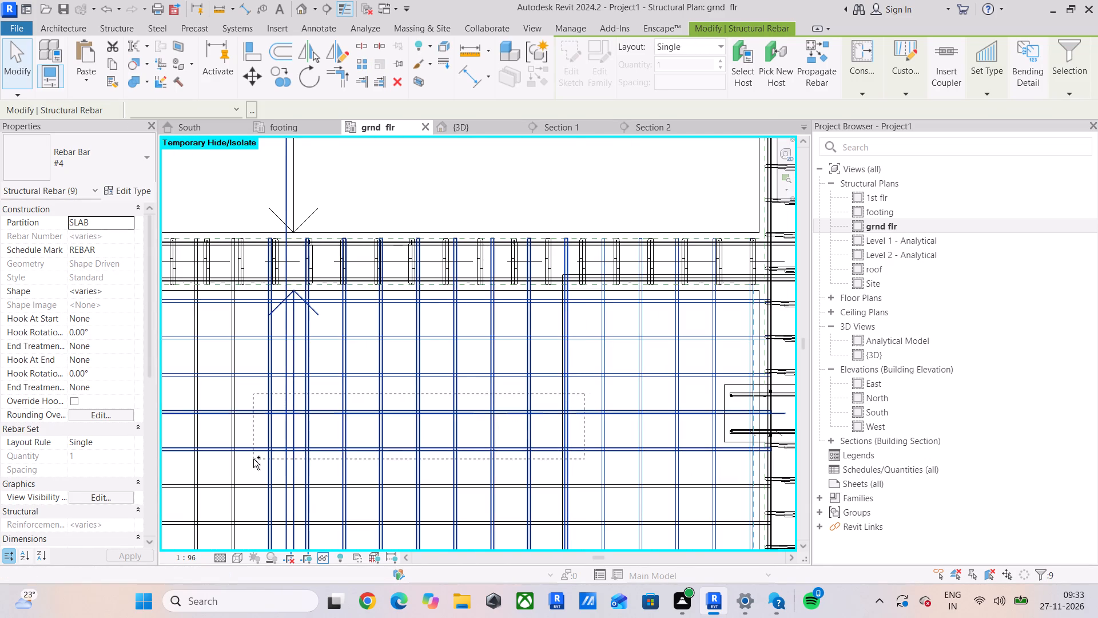
{"action": "left_click_drag", "start_coordinate": [253, 459], "coordinate": [182, 459], "text": "ctrl"}
{"action": "middle_click_drag", "start_coordinate": [181, 461], "coordinate": [525, 401]}
{"action": "scroll", "coordinate": [511, 392], "scroll_direction": "down", "scroll_amount": 4}
{"action": "scroll", "coordinate": [511, 365], "scroll_direction": "up", "scroll_amount": 4}
{"action": "left_click_drag", "start_coordinate": [522, 356], "coordinate": [373, 550], "text": "ctrl"}
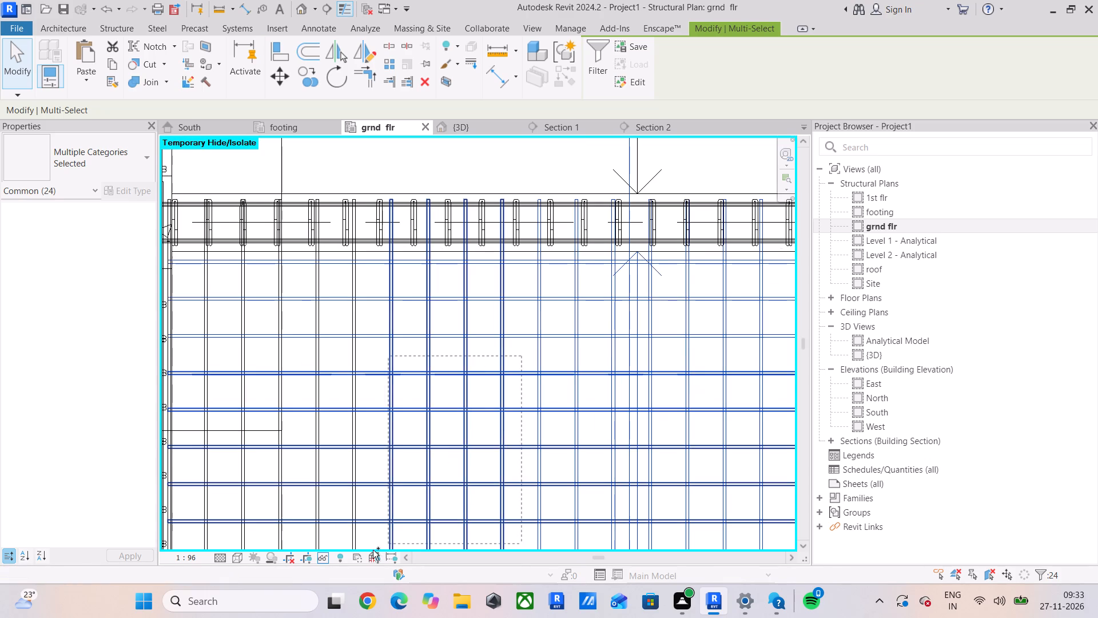
{"action": "left_click_drag", "start_coordinate": [373, 550], "coordinate": [185, 546], "text": "ctrl"}
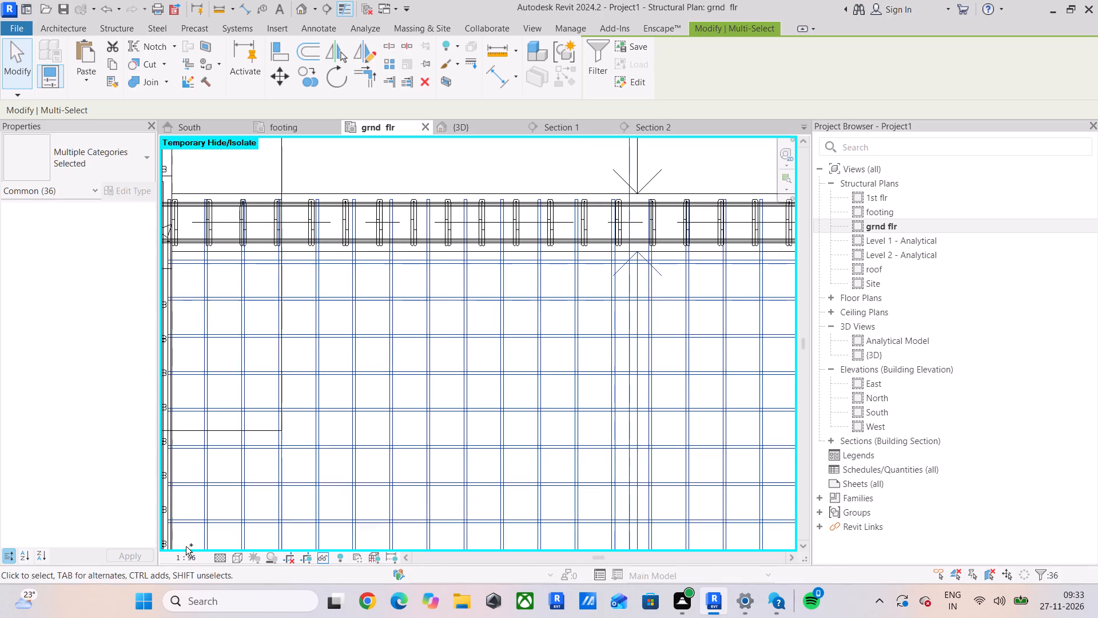
Add the remaining horizontal #4 bars down to the slab's bottom edge beam to the selection.
{"action": "scroll", "coordinate": [363, 442], "scroll_direction": "down", "scroll_amount": 4}
{"action": "middle_click_drag", "start_coordinate": [372, 440], "coordinate": [372, 279]}
{"action": "scroll", "coordinate": [257, 344], "scroll_direction": "up", "scroll_amount": 6}
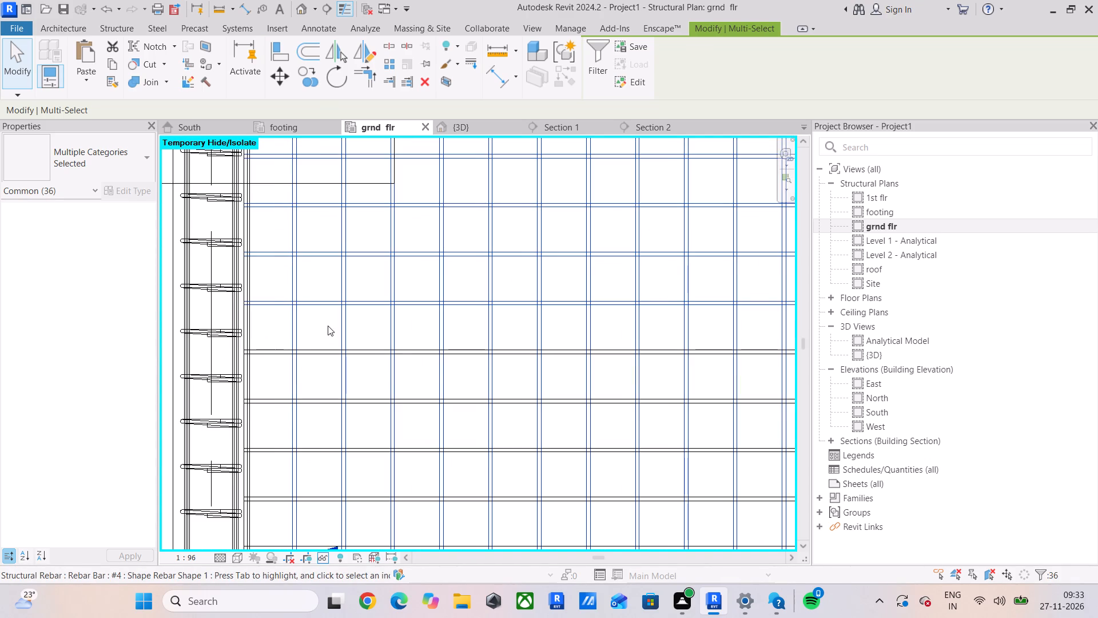
{"action": "scroll", "coordinate": [328, 326], "scroll_direction": "down", "scroll_amount": 5}
{"action": "left_click_drag", "start_coordinate": [372, 327], "coordinate": [372, 373], "text": "ctrl"}
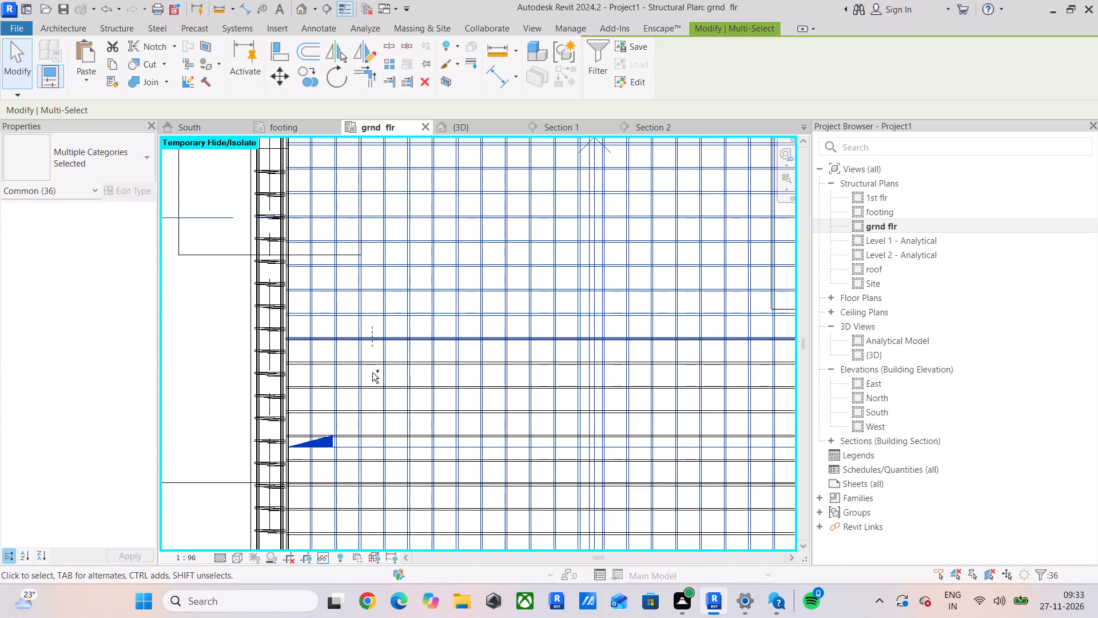
{"action": "left_click_drag", "start_coordinate": [372, 373], "coordinate": [371, 544], "text": "ctrl"}
{"action": "middle_click_drag", "start_coordinate": [401, 486], "coordinate": [434, 197]}
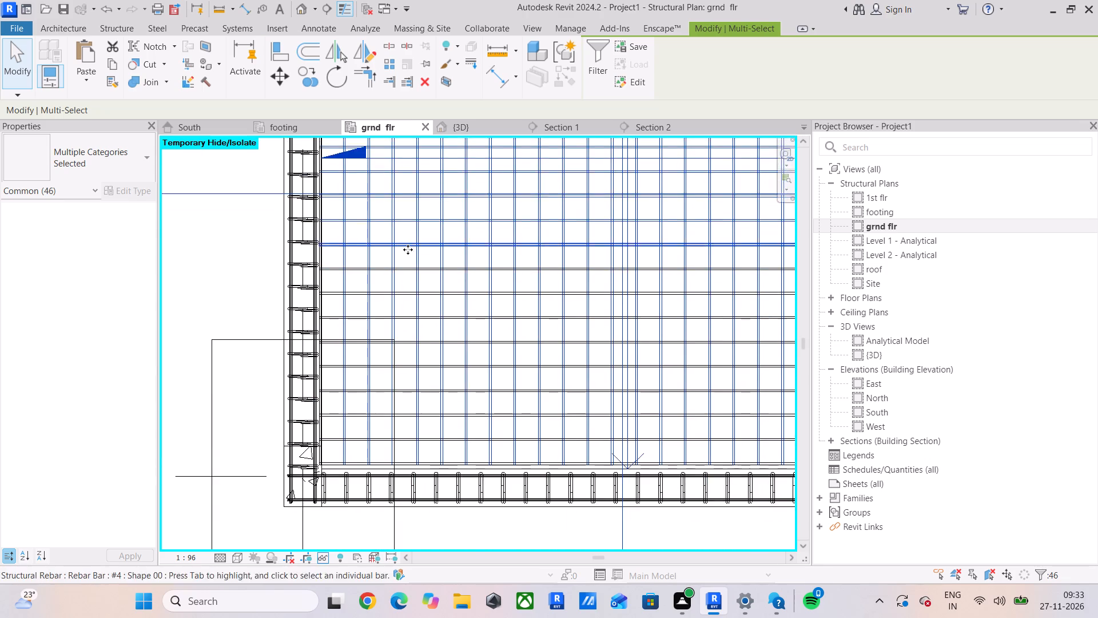
{"action": "scroll", "coordinate": [408, 249], "scroll_direction": "up", "scroll_amount": 3}
{"action": "left_click_drag", "start_coordinate": [407, 261], "coordinate": [401, 536], "text": "ctrl"}
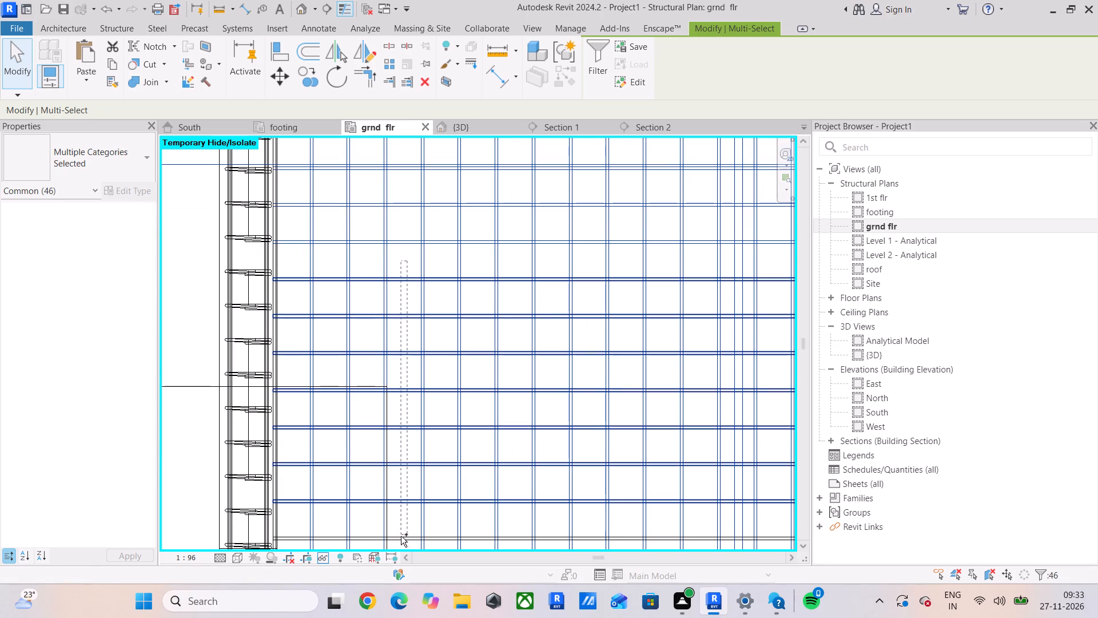
{"action": "left_click_drag", "start_coordinate": [401, 536], "coordinate": [400, 542], "text": "ctrl"}
{"action": "middle_click_drag", "start_coordinate": [404, 513], "coordinate": [429, 291]}
{"action": "scroll", "coordinate": [433, 318], "scroll_direction": "up", "scroll_amount": 4}
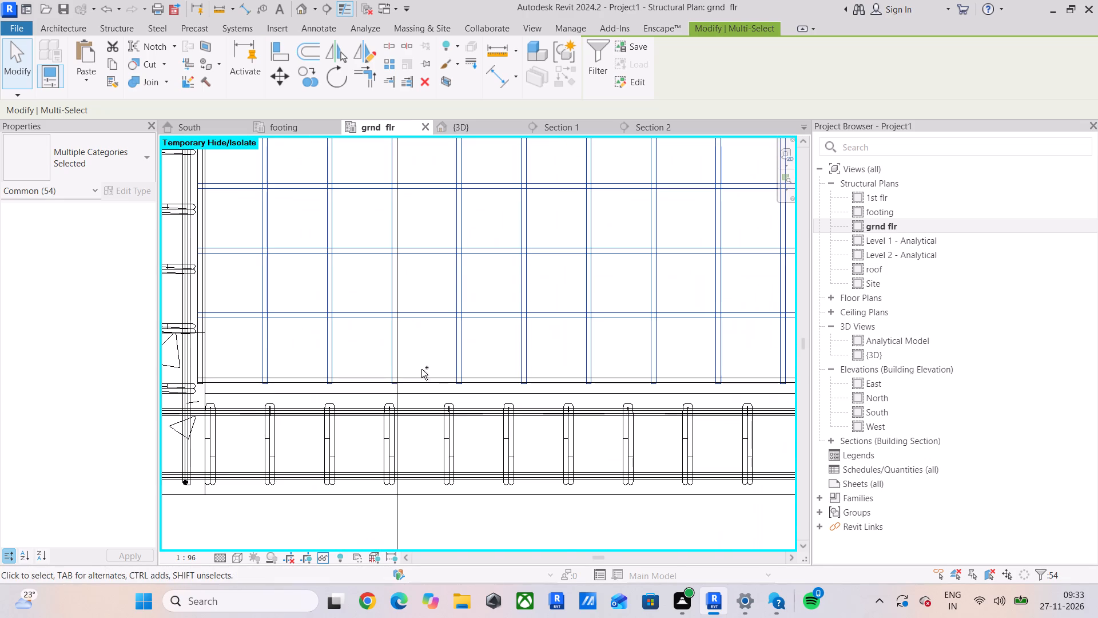
{"action": "left_click", "coordinate": [421, 373], "text": "ctrl"}
{"action": "scroll", "coordinate": [462, 347], "scroll_direction": "down", "scroll_amount": 3}
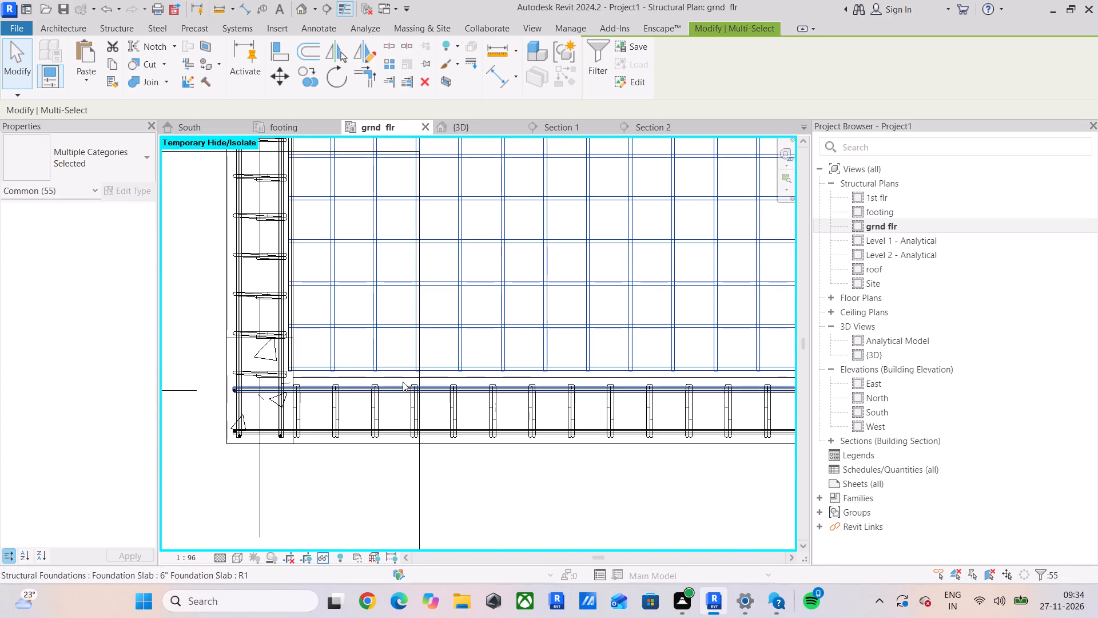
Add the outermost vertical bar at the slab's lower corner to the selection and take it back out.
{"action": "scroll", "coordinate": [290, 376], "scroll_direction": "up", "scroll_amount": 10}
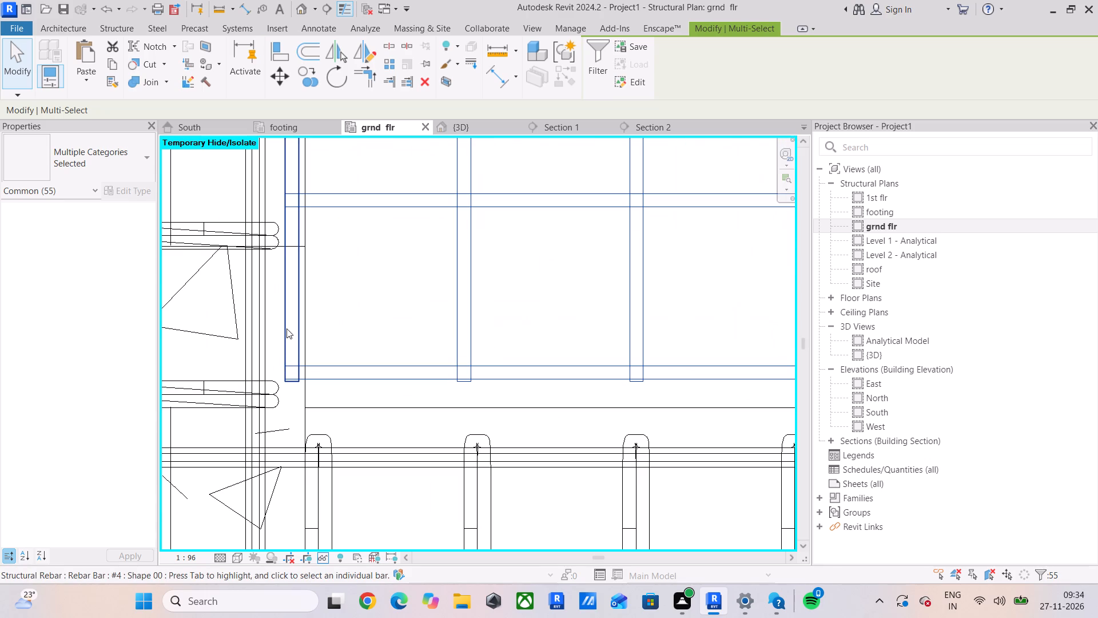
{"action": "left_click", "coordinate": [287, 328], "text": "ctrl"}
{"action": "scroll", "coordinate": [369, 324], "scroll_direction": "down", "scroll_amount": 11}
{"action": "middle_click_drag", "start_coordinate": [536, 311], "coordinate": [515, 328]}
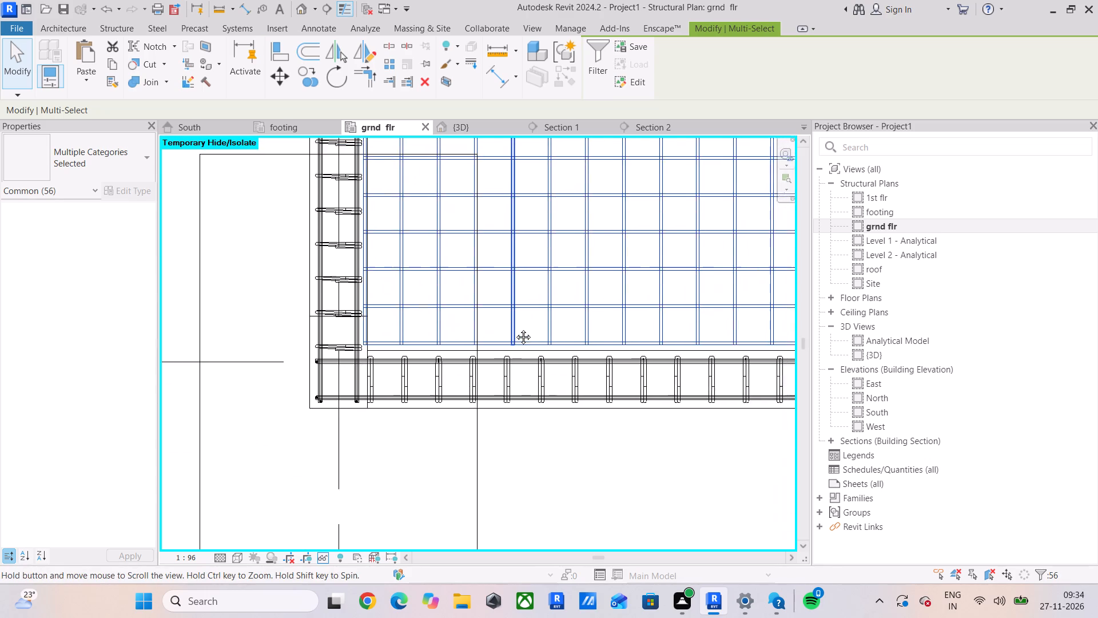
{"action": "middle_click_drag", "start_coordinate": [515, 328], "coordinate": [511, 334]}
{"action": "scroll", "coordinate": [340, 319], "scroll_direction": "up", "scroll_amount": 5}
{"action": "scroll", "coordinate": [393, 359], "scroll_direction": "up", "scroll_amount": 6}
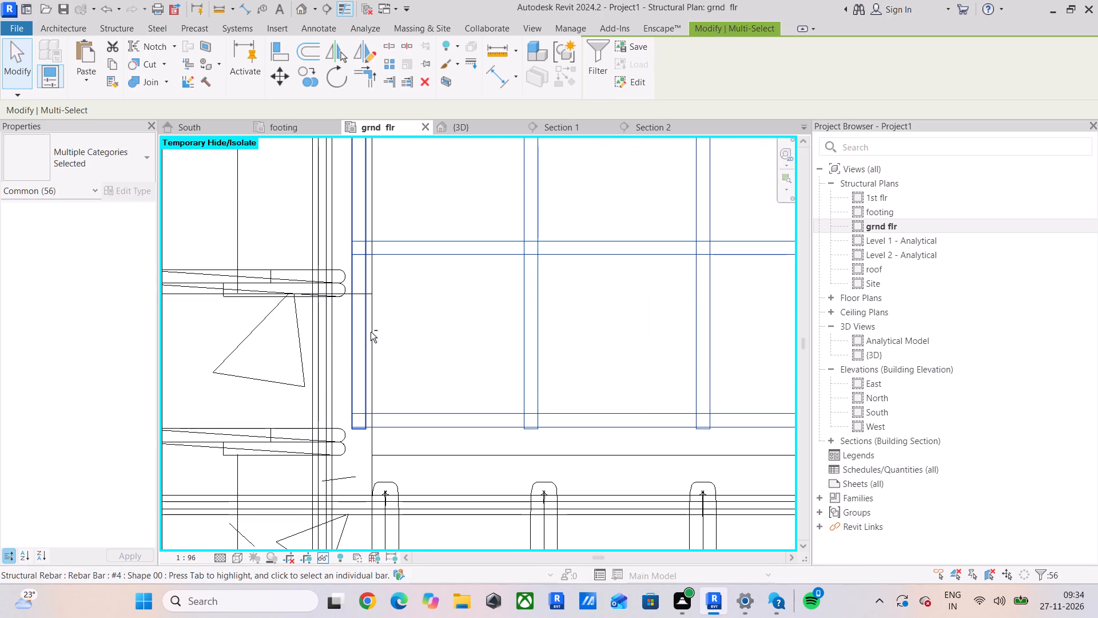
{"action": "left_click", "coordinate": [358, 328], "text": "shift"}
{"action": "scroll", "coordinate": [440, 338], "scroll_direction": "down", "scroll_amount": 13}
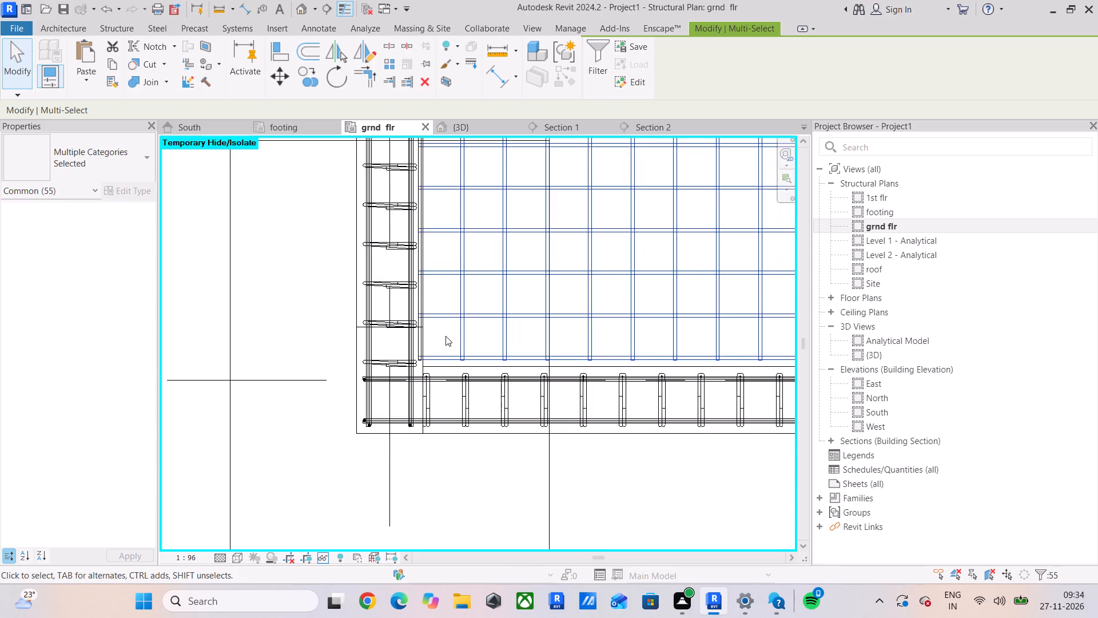
Filter the selected slab mesh down to the Structural Rebar category only.
{"action": "scroll", "coordinate": [445, 336], "scroll_direction": "down", "scroll_amount": 2}
{"action": "middle_click_drag", "start_coordinate": [503, 339], "coordinate": [226, 412]}
{"action": "scroll", "coordinate": [522, 403], "scroll_direction": "down", "scroll_amount": 3}
{"action": "scroll", "coordinate": [683, 399], "scroll_direction": "up", "scroll_amount": 5}
{"action": "scroll", "coordinate": [574, 425], "scroll_direction": "up", "scroll_amount": 6}
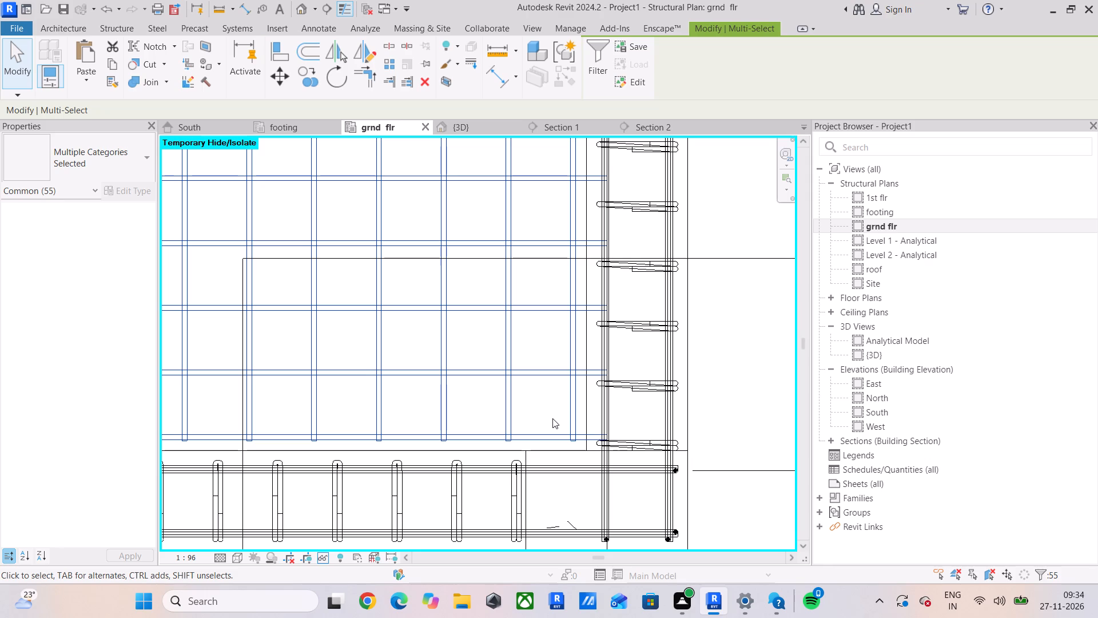
{"action": "scroll", "coordinate": [512, 340], "scroll_direction": "down", "scroll_amount": 11}
{"action": "middle_click_drag", "start_coordinate": [512, 337], "coordinate": [551, 498]}
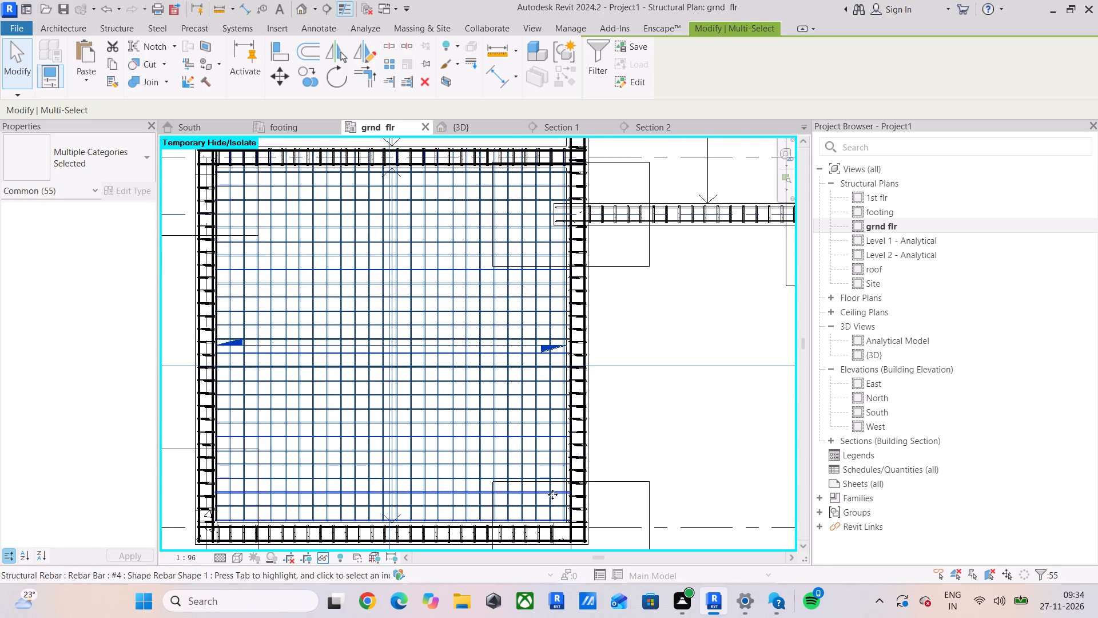
{"action": "middle_click_drag", "start_coordinate": [551, 291], "coordinate": [556, 356]}
{"action": "left_click", "coordinate": [604, 63]}
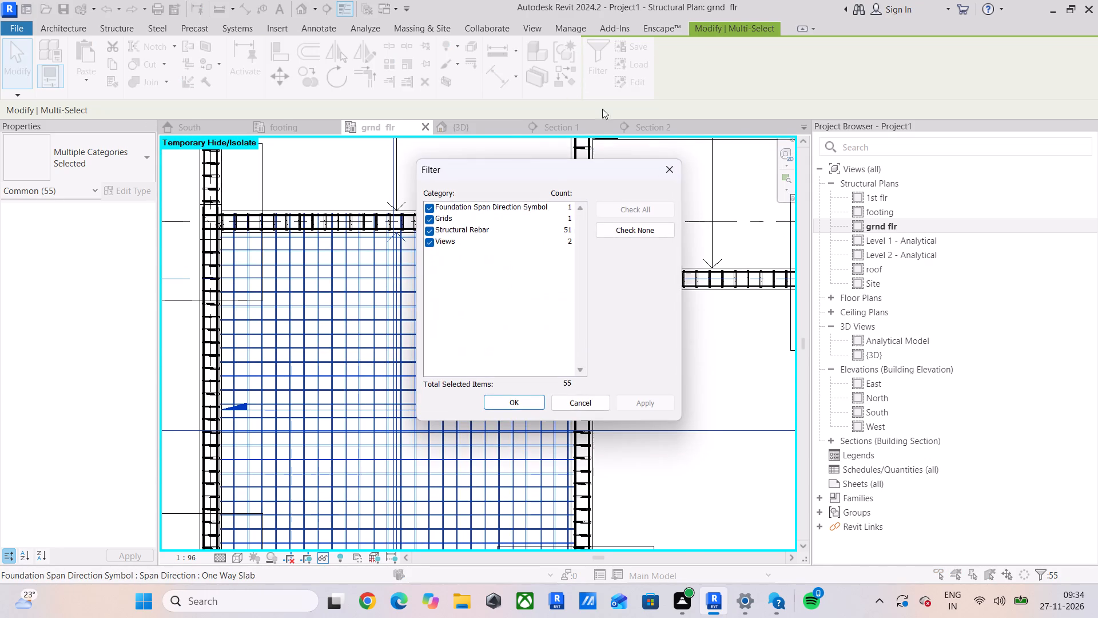
{"action": "left_click", "coordinate": [619, 227]}
{"action": "left_click", "coordinate": [427, 232]}
{"action": "left_click", "coordinate": [499, 402]}
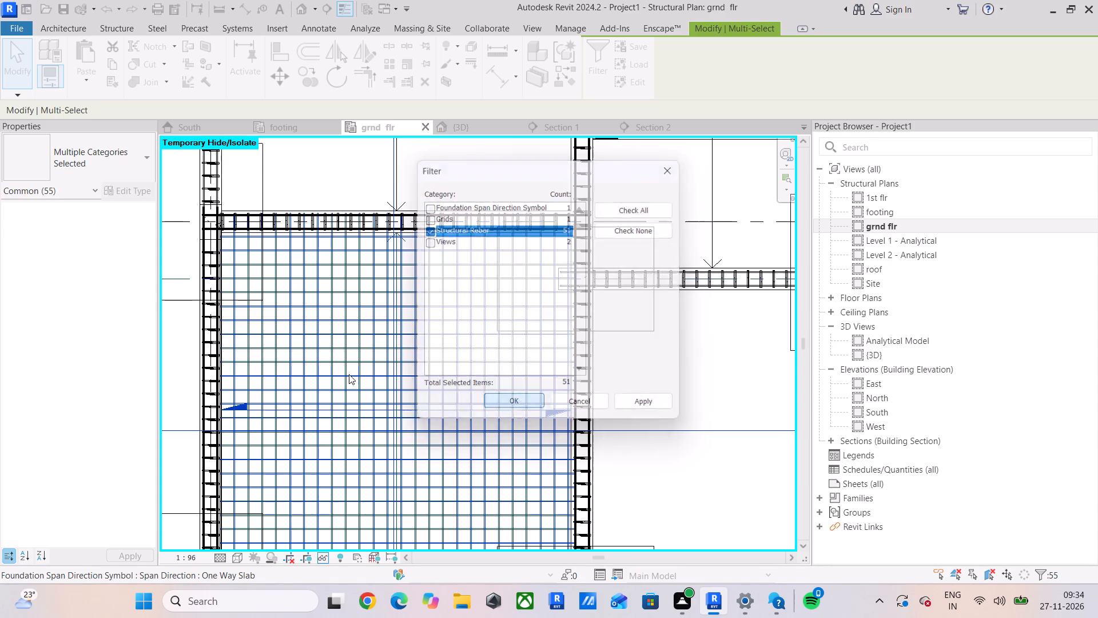
Copy the mesh from the slab's upper corner at the grid 5 beam to the matching corner of the adjacent slab above.
{"action": "middle_click_drag", "start_coordinate": [240, 229], "coordinate": [293, 388]}
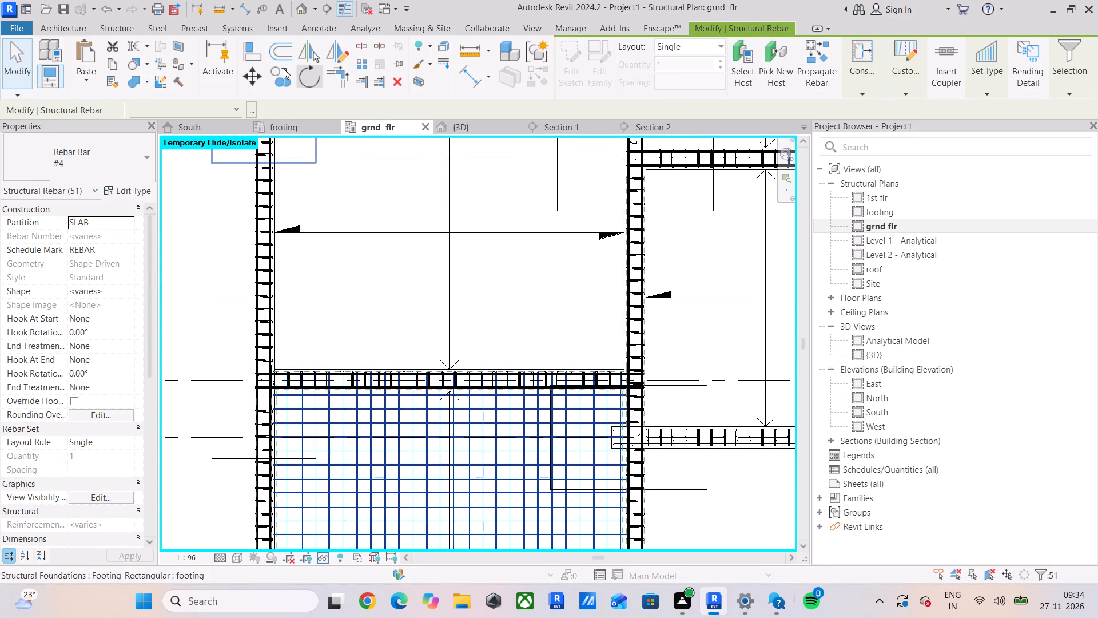
{"action": "left_click", "coordinate": [284, 69]}
{"action": "scroll", "coordinate": [280, 395], "scroll_direction": "up", "scroll_amount": 10}
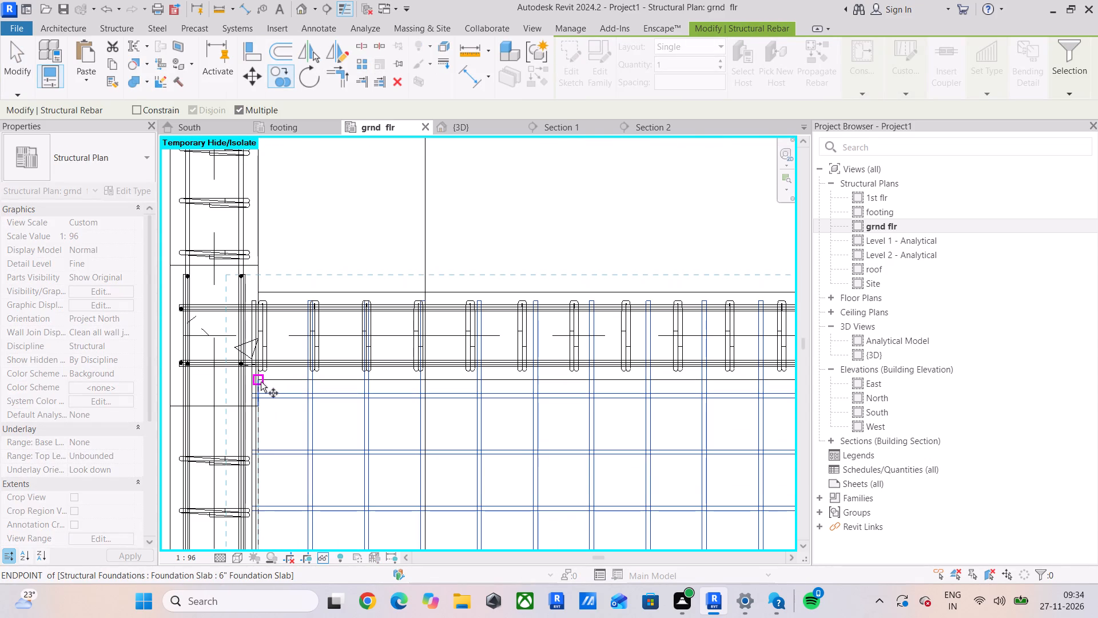
{"action": "scroll", "coordinate": [260, 382], "scroll_direction": "up", "scroll_amount": 8}
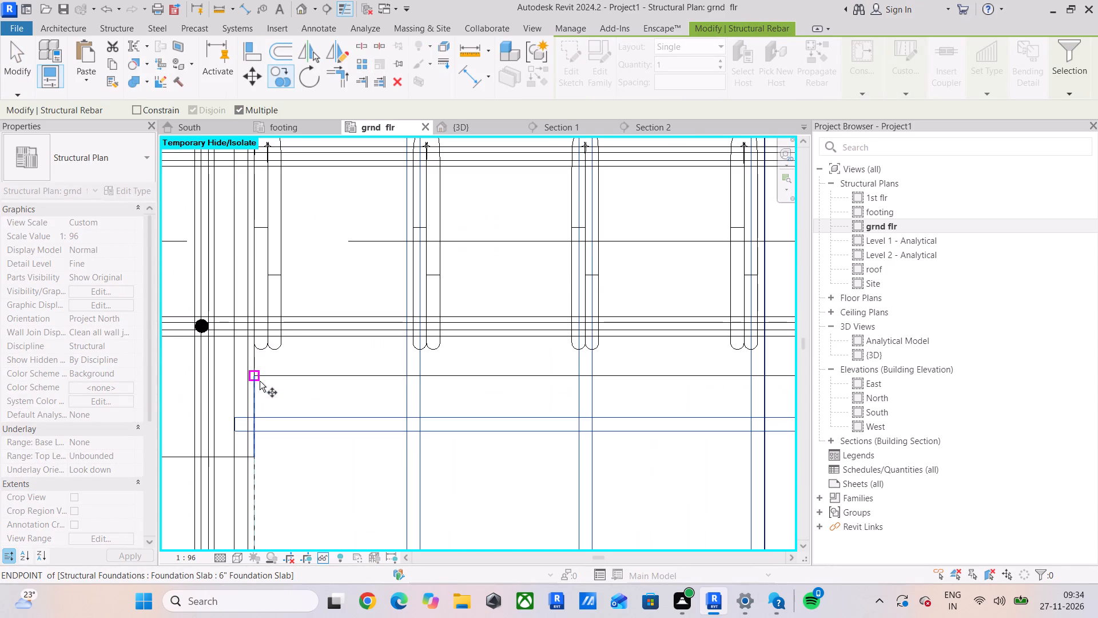
{"action": "left_click", "coordinate": [260, 381]}
{"action": "scroll", "coordinate": [276, 292], "scroll_direction": "down", "scroll_amount": 6}
{"action": "scroll", "coordinate": [273, 213], "scroll_direction": "down", "scroll_amount": 3}
{"action": "middle_click_drag", "start_coordinate": [273, 216], "coordinate": [348, 609]}
{"action": "scroll", "coordinate": [346, 597], "scroll_direction": "down", "scroll_amount": 1}
{"action": "scroll", "coordinate": [327, 378], "scroll_direction": "down", "scroll_amount": 4}
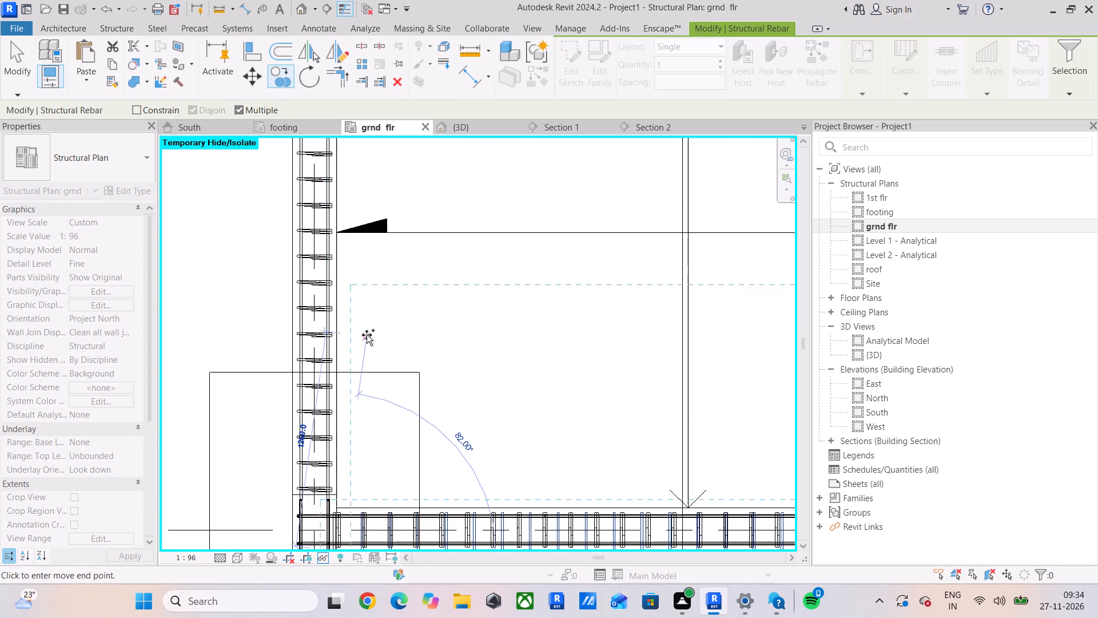
{"action": "middle_click_drag", "start_coordinate": [367, 335], "coordinate": [351, 617]}
{"action": "scroll", "coordinate": [328, 243], "scroll_direction": "up", "scroll_amount": 3}
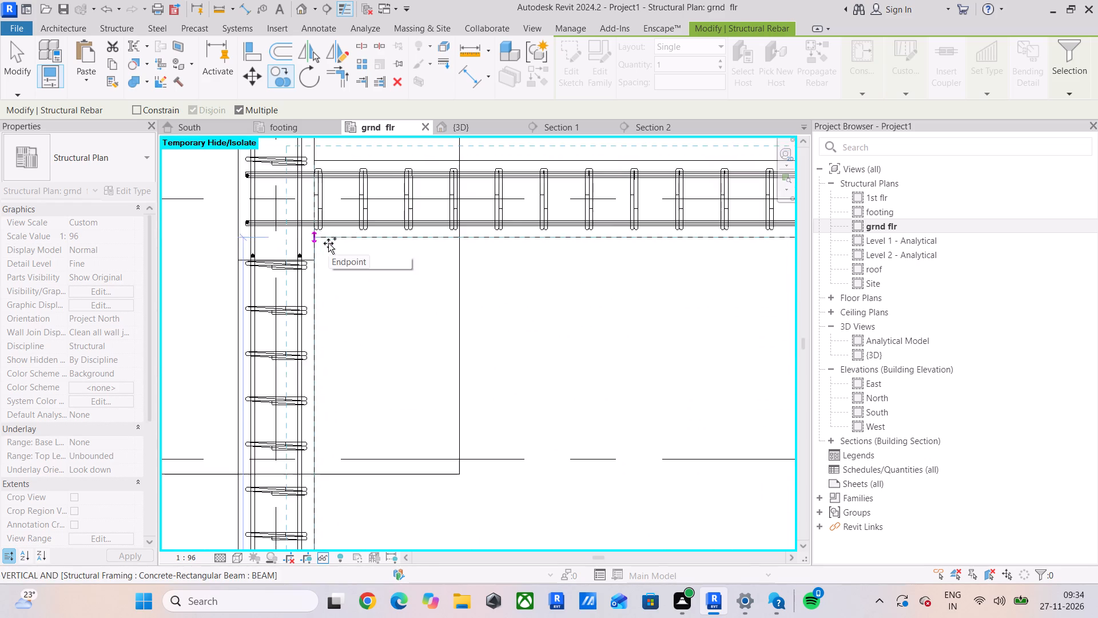
{"action": "scroll", "coordinate": [328, 243], "scroll_direction": "up", "scroll_amount": 4}
{"action": "left_click", "coordinate": [305, 235]}
{"action": "scroll", "coordinate": [423, 325], "scroll_direction": "down", "scroll_amount": 8}
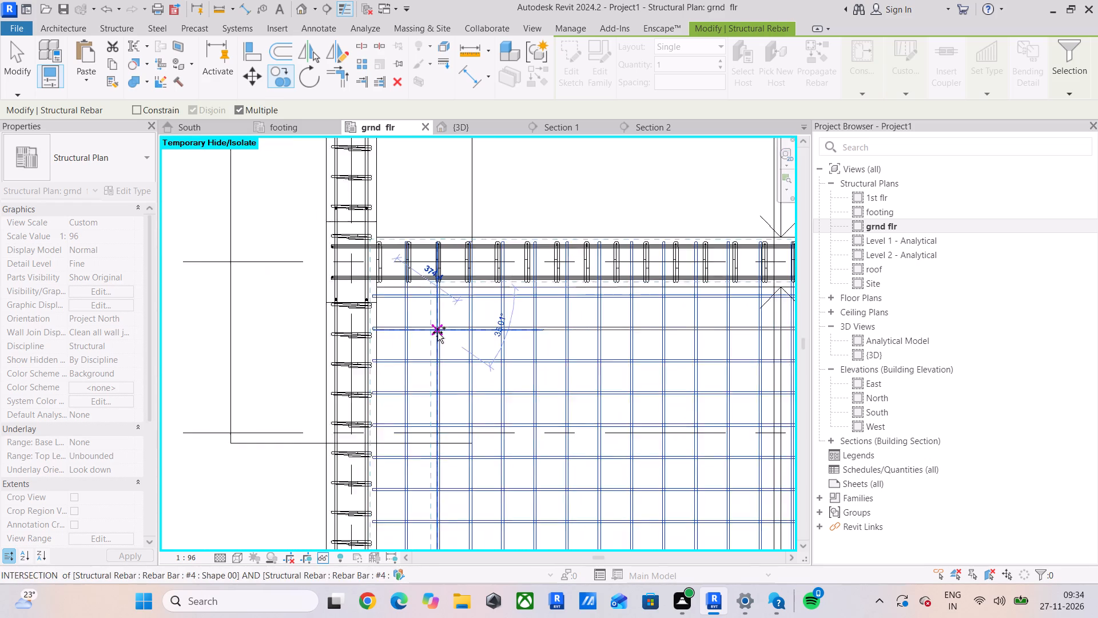
{"action": "scroll", "coordinate": [437, 332], "scroll_direction": "down", "scroll_amount": 2}
{"action": "middle_click_drag", "start_coordinate": [490, 413], "coordinate": [387, 121]}
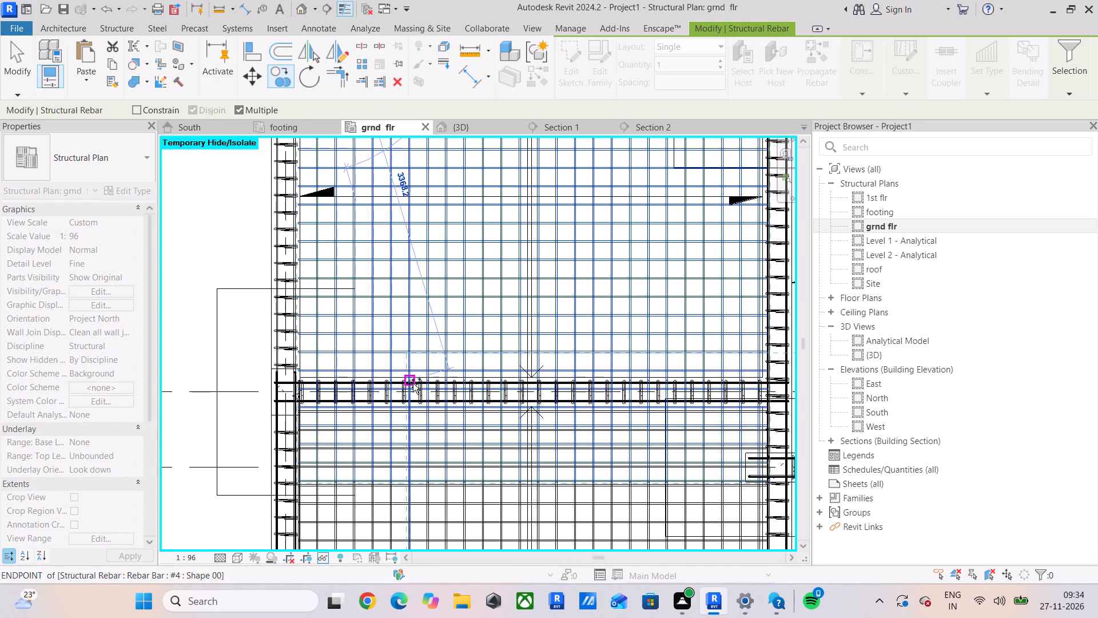
{"action": "scroll", "coordinate": [337, 413], "scroll_direction": "up", "scroll_amount": 5}
{"action": "middle_click_drag", "start_coordinate": [336, 412], "coordinate": [335, 365]}
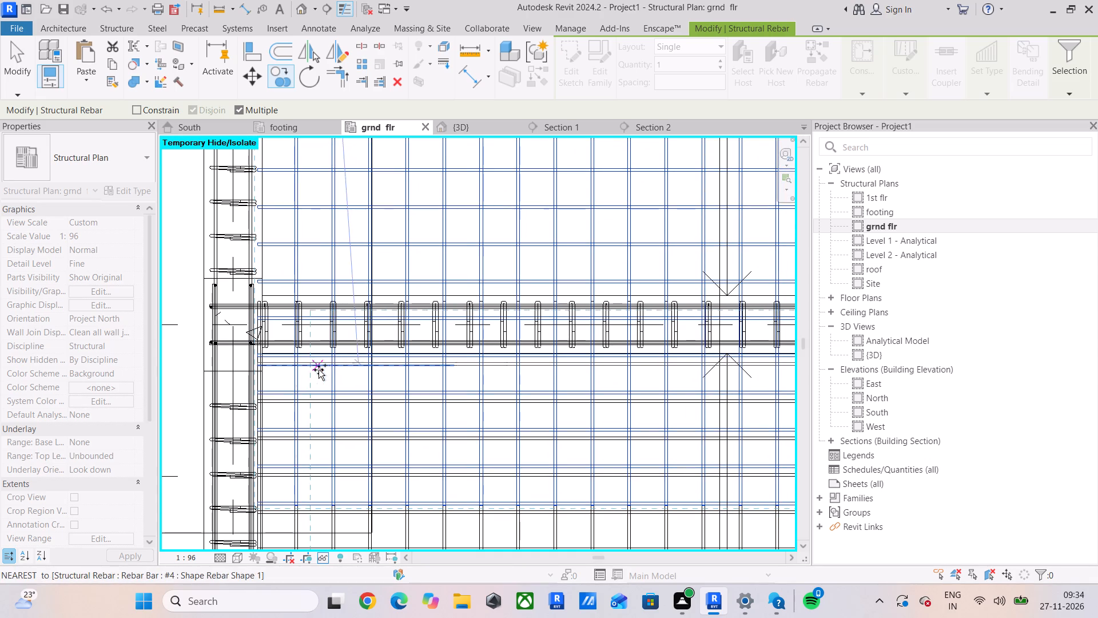
{"action": "scroll", "coordinate": [304, 306], "scroll_direction": "up", "scroll_amount": 4}
{"action": "key", "text": "Escape"}
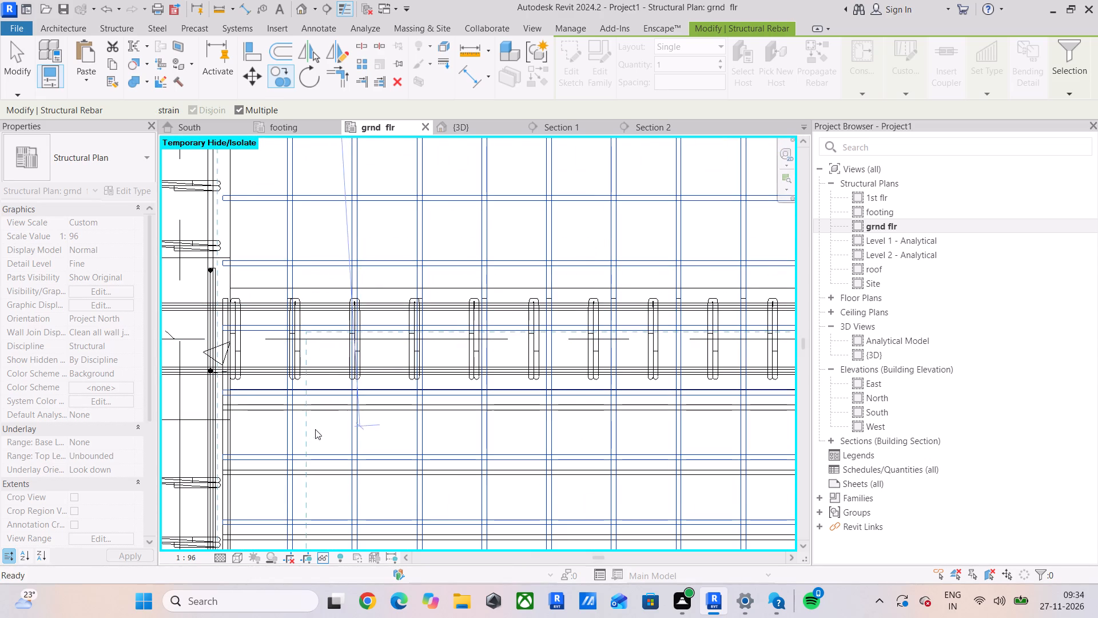
Delete the five copied horizontal bars that overrun below the grid 5 beam into the original slab.
{"action": "left_click", "coordinate": [317, 409]}
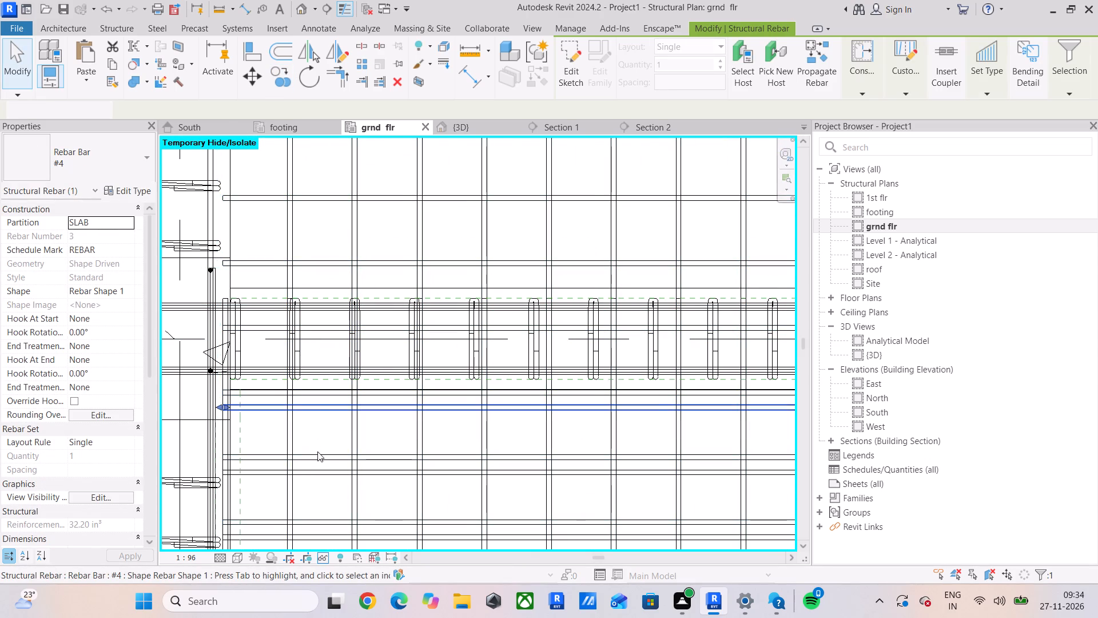
{"action": "middle_click_drag", "start_coordinate": [317, 451], "coordinate": [340, 365]}
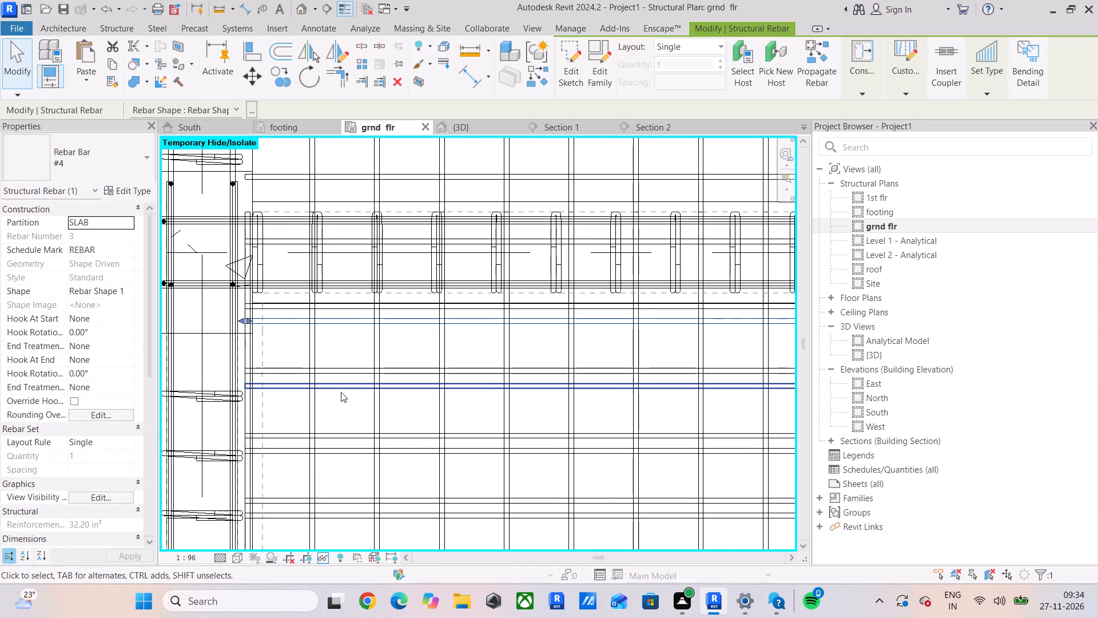
{"action": "scroll", "coordinate": [355, 384], "scroll_direction": "down", "scroll_amount": 4}
{"action": "middle_click_drag", "start_coordinate": [494, 381], "coordinate": [413, 365]}
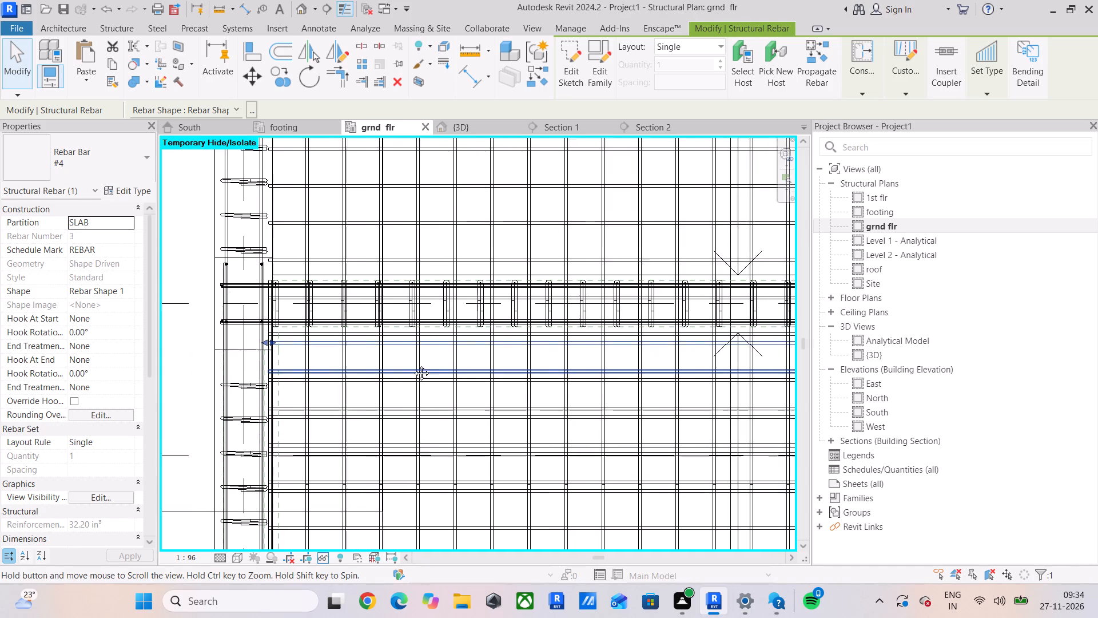
{"action": "middle_click_drag", "start_coordinate": [413, 365], "coordinate": [121, 347]}
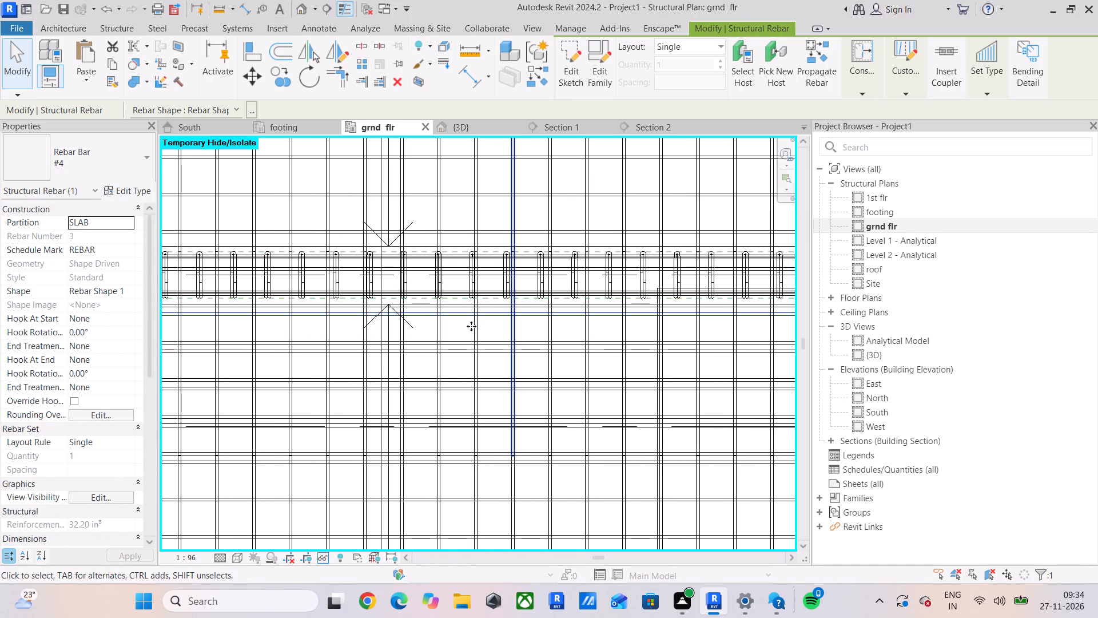
{"action": "middle_click_drag", "start_coordinate": [317, 362], "coordinate": [515, 358]}
{"action": "scroll", "coordinate": [404, 382], "scroll_direction": "down", "scroll_amount": 3}
{"action": "middle_click_drag", "start_coordinate": [404, 382], "coordinate": [502, 381]}
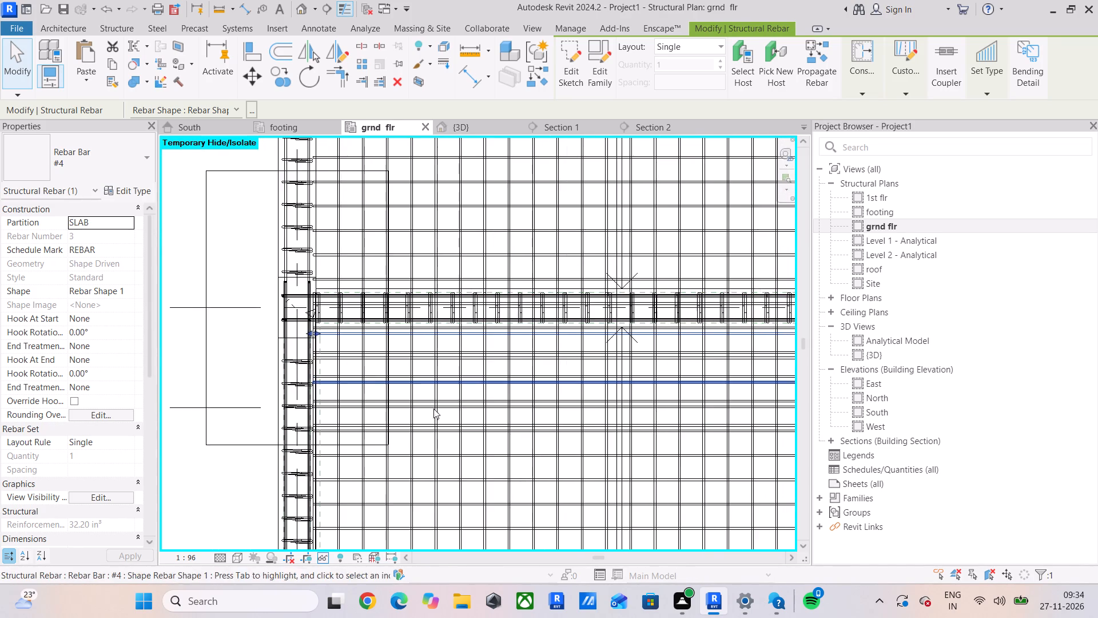
{"action": "scroll", "coordinate": [331, 440], "scroll_direction": "up", "scroll_amount": 5}
{"action": "scroll", "coordinate": [423, 442], "scroll_direction": "up", "scroll_amount": 6}
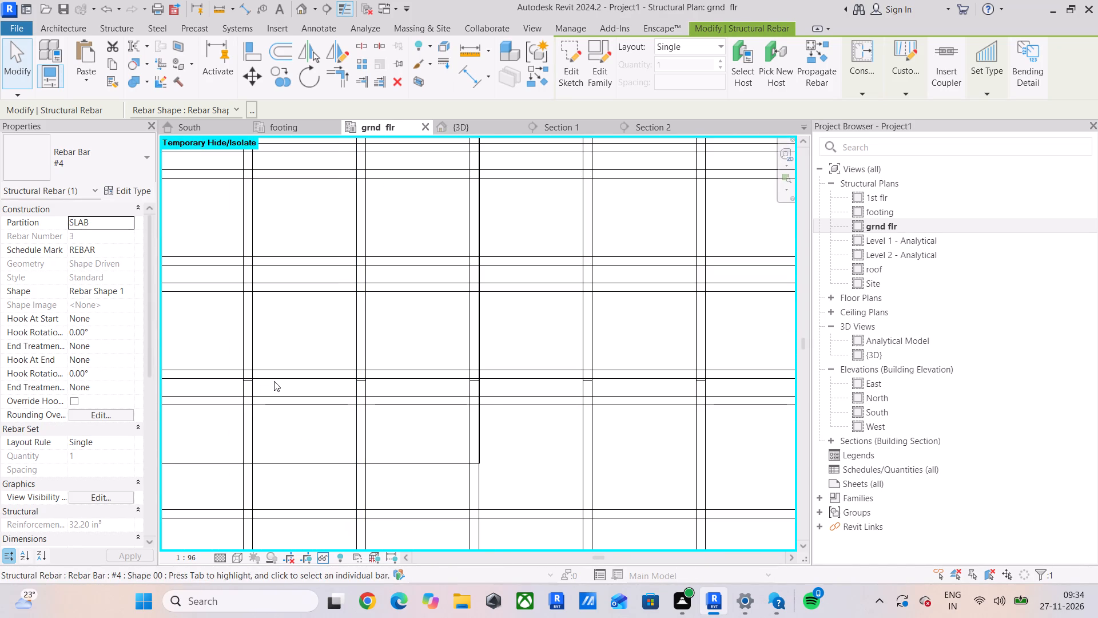
{"action": "left_click", "coordinate": [274, 381]}
{"action": "left_click", "coordinate": [305, 263], "text": "ctrl"}
{"action": "scroll", "coordinate": [305, 263], "scroll_direction": "down", "scroll_amount": 3}
{"action": "middle_click_drag", "start_coordinate": [305, 263], "coordinate": [357, 423]}
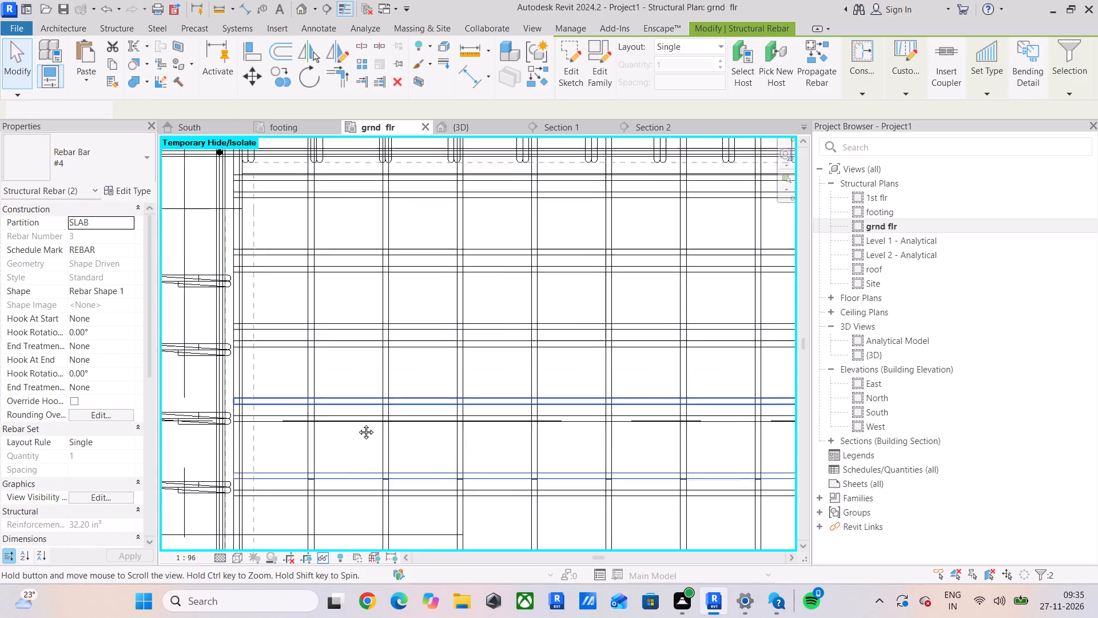
{"action": "middle_click_drag", "start_coordinate": [357, 423], "coordinate": [360, 430]}
{"action": "left_click", "coordinate": [365, 357], "text": "ctrl"}
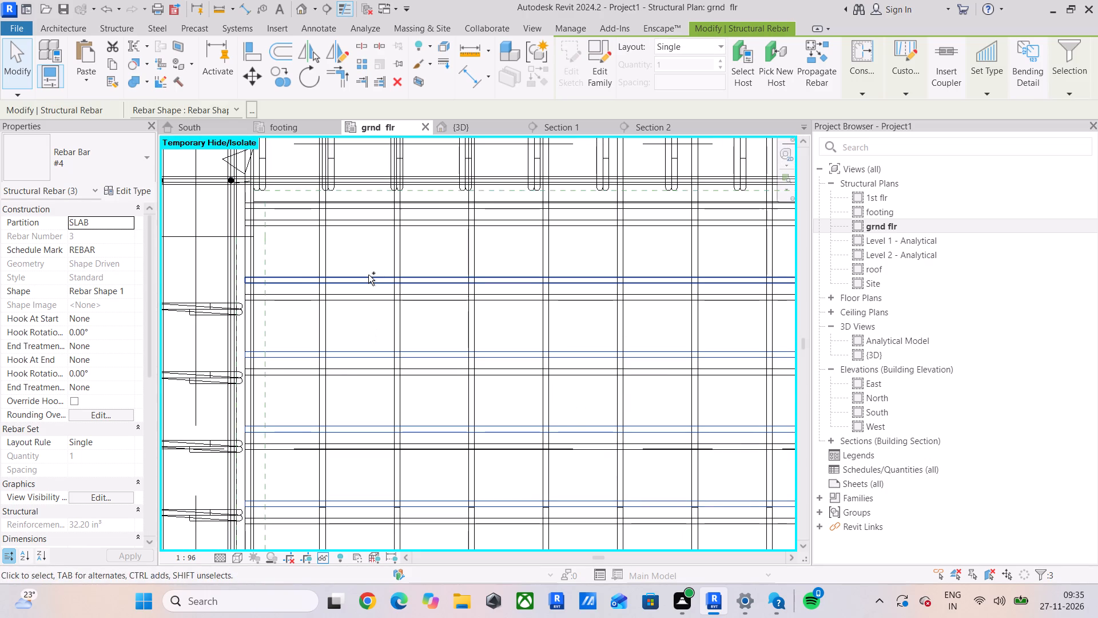
{"action": "left_click", "coordinate": [368, 275], "text": "ctrl"}
{"action": "left_click", "coordinate": [371, 210], "text": "ctrl"}
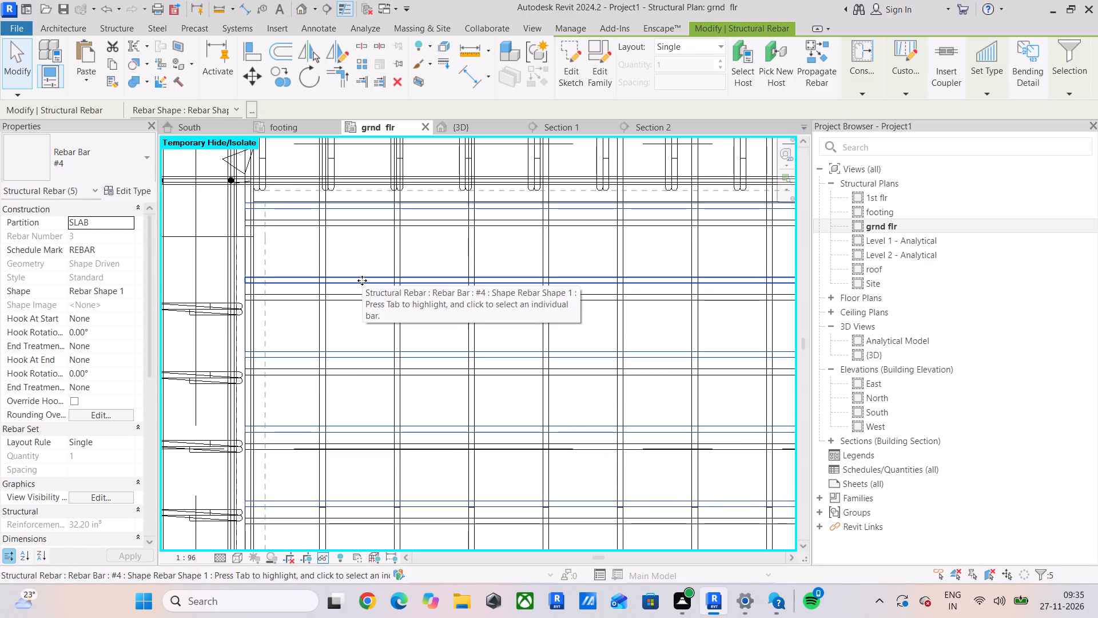
{"action": "key", "text": "Delete"}
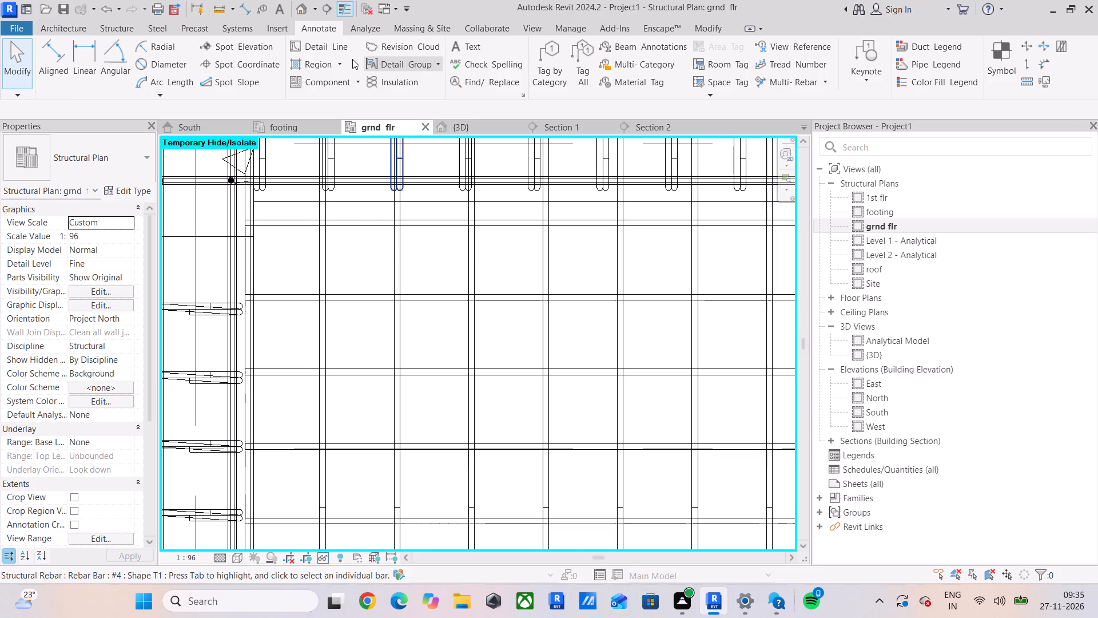
Measure the spacing between adjacent horizontal slab bars just below the grid 5 beam with Aligned dimensions.
{"action": "left_click", "coordinate": [52, 58]}
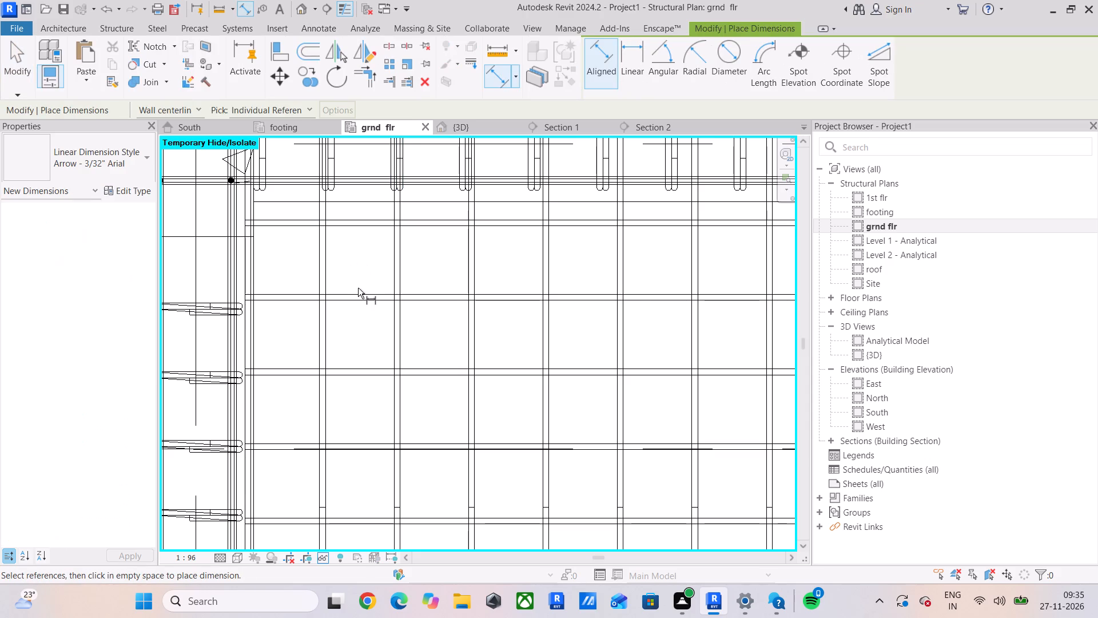
{"action": "left_click", "coordinate": [358, 289]}
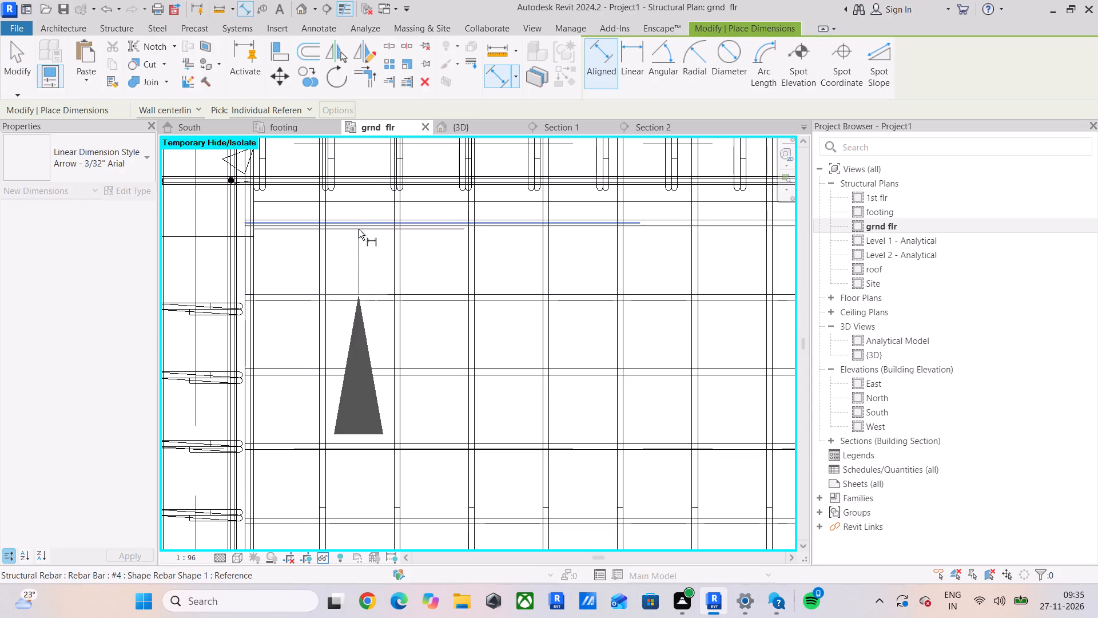
{"action": "left_click", "coordinate": [359, 229]}
{"action": "key", "text": "Escape"}
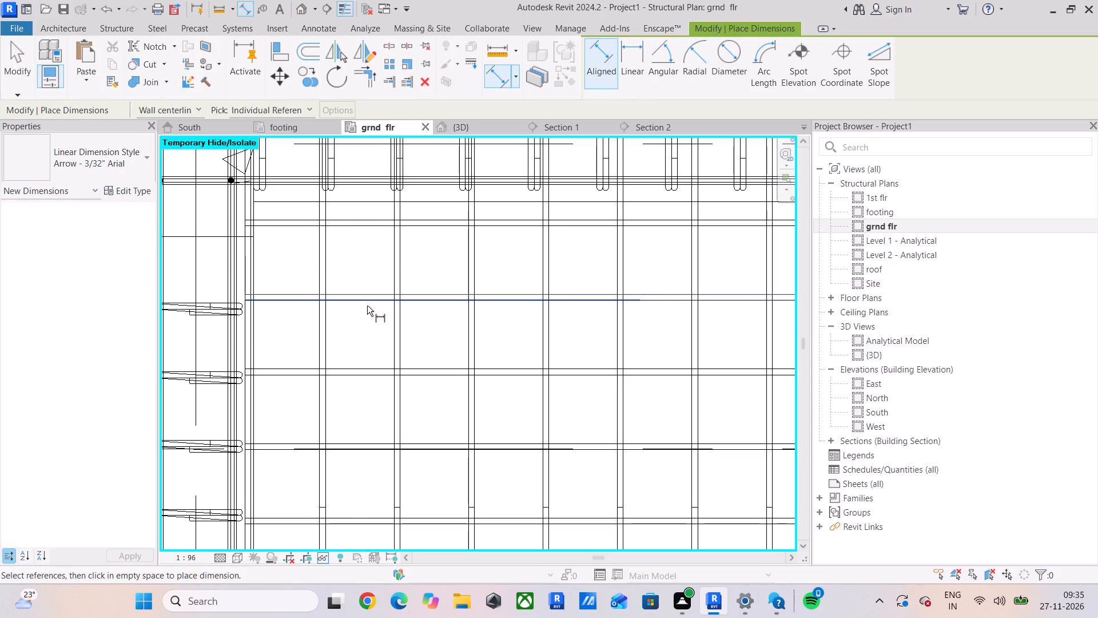
{"action": "left_click", "coordinate": [367, 306]}
{"action": "left_click", "coordinate": [366, 364]}
{"action": "key", "text": "Escape"}
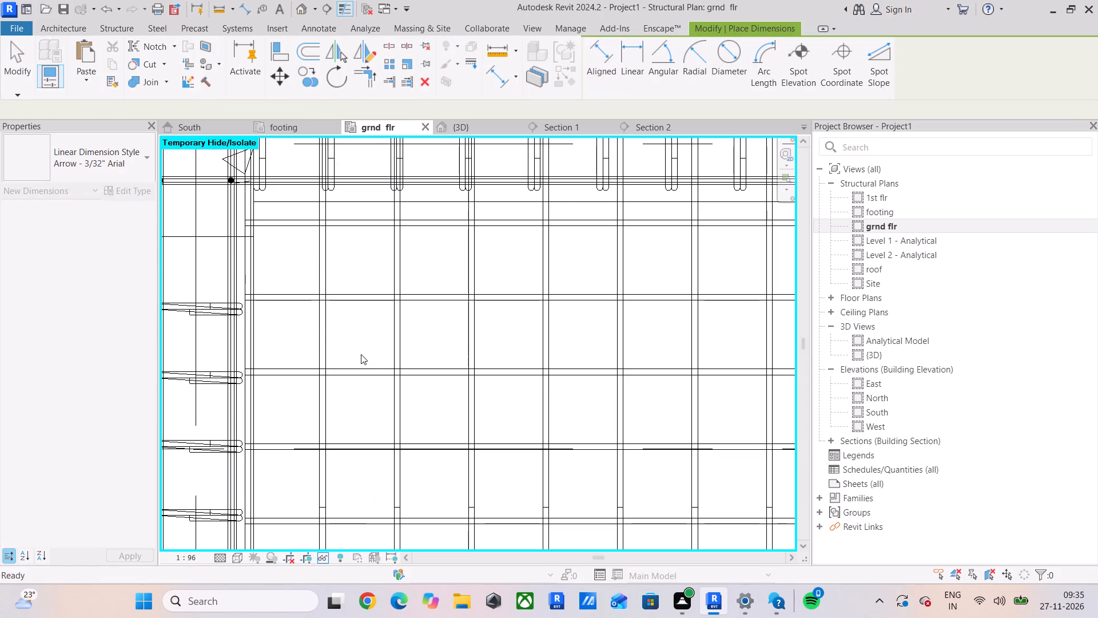
{"action": "scroll", "coordinate": [363, 347], "scroll_direction": "down", "scroll_amount": 4}
{"action": "middle_click_drag", "start_coordinate": [367, 341], "coordinate": [350, 400]}
{"action": "middle_click_drag", "start_coordinate": [337, 345], "coordinate": [316, 425]}
{"action": "scroll", "coordinate": [316, 315], "scroll_direction": "up", "scroll_amount": 4}
{"action": "key", "text": "Escape"}
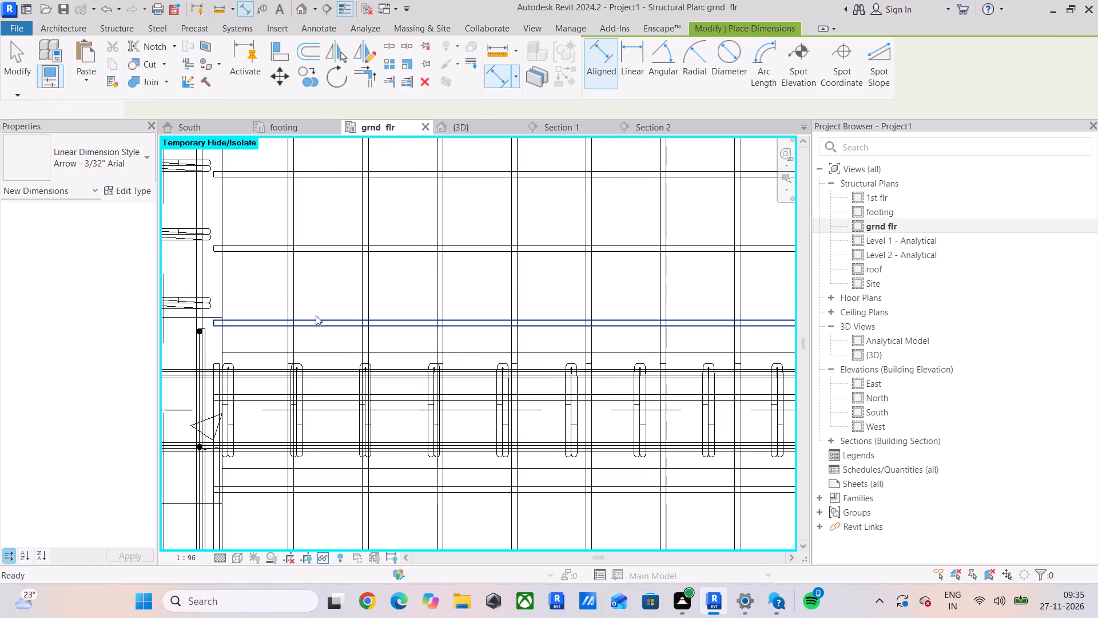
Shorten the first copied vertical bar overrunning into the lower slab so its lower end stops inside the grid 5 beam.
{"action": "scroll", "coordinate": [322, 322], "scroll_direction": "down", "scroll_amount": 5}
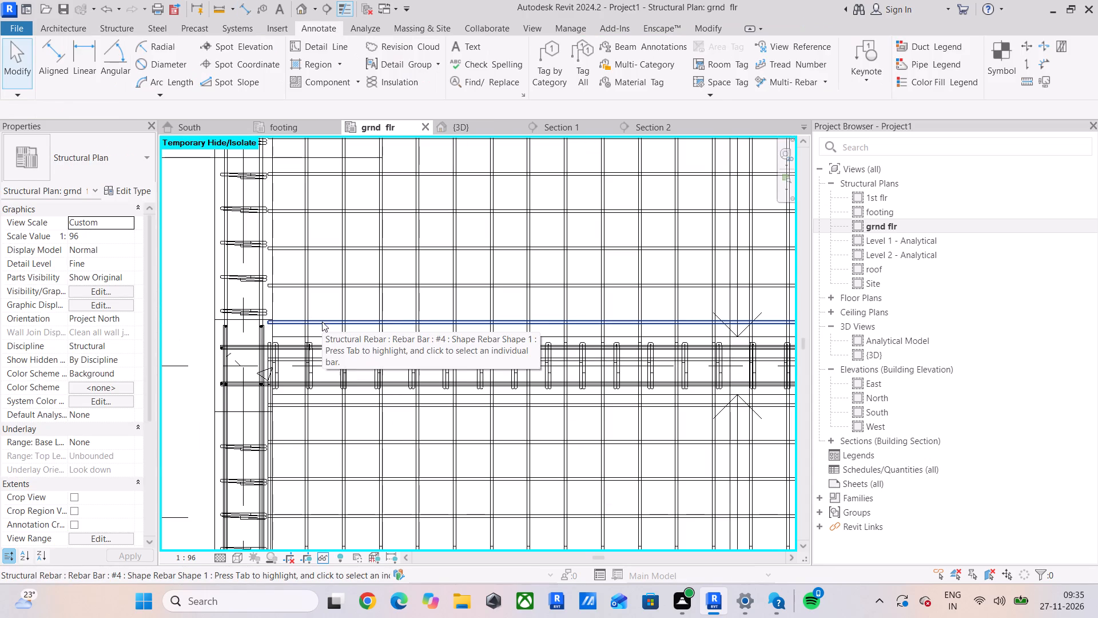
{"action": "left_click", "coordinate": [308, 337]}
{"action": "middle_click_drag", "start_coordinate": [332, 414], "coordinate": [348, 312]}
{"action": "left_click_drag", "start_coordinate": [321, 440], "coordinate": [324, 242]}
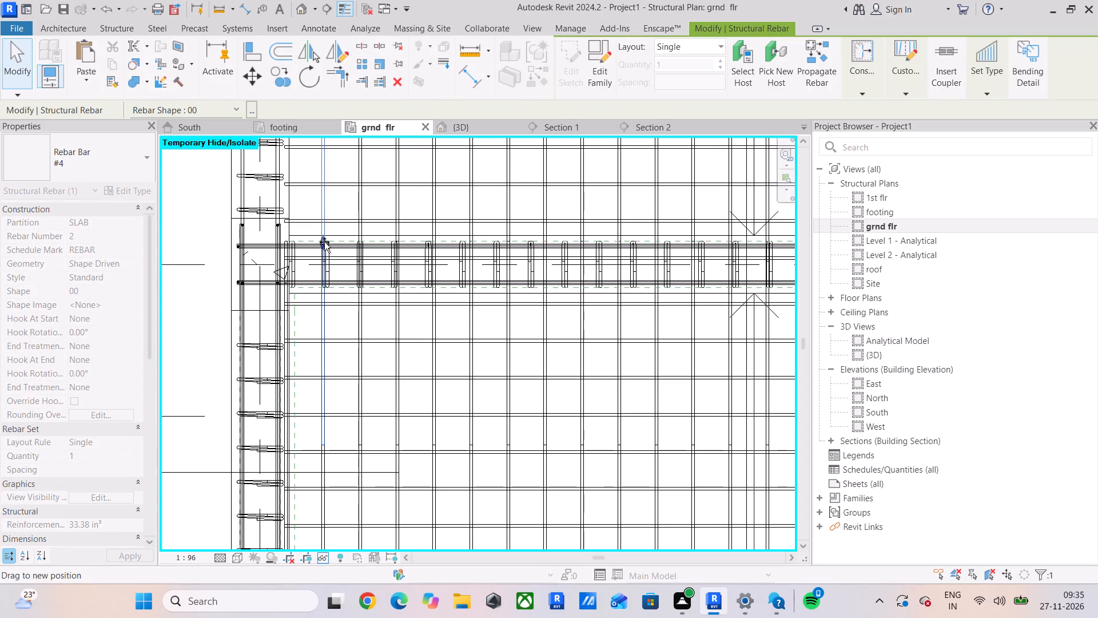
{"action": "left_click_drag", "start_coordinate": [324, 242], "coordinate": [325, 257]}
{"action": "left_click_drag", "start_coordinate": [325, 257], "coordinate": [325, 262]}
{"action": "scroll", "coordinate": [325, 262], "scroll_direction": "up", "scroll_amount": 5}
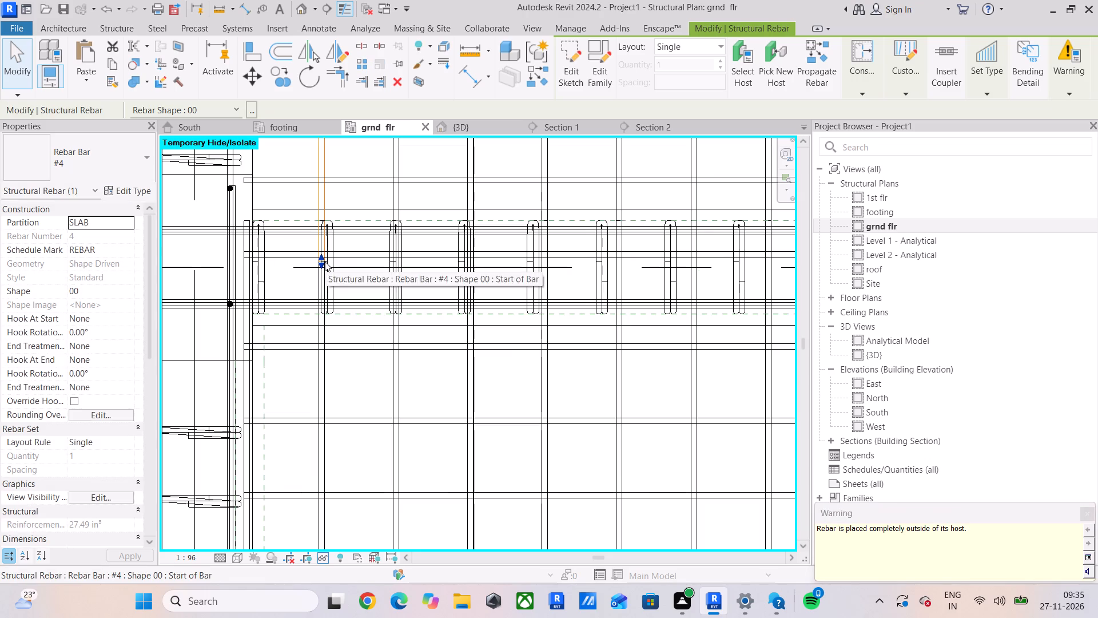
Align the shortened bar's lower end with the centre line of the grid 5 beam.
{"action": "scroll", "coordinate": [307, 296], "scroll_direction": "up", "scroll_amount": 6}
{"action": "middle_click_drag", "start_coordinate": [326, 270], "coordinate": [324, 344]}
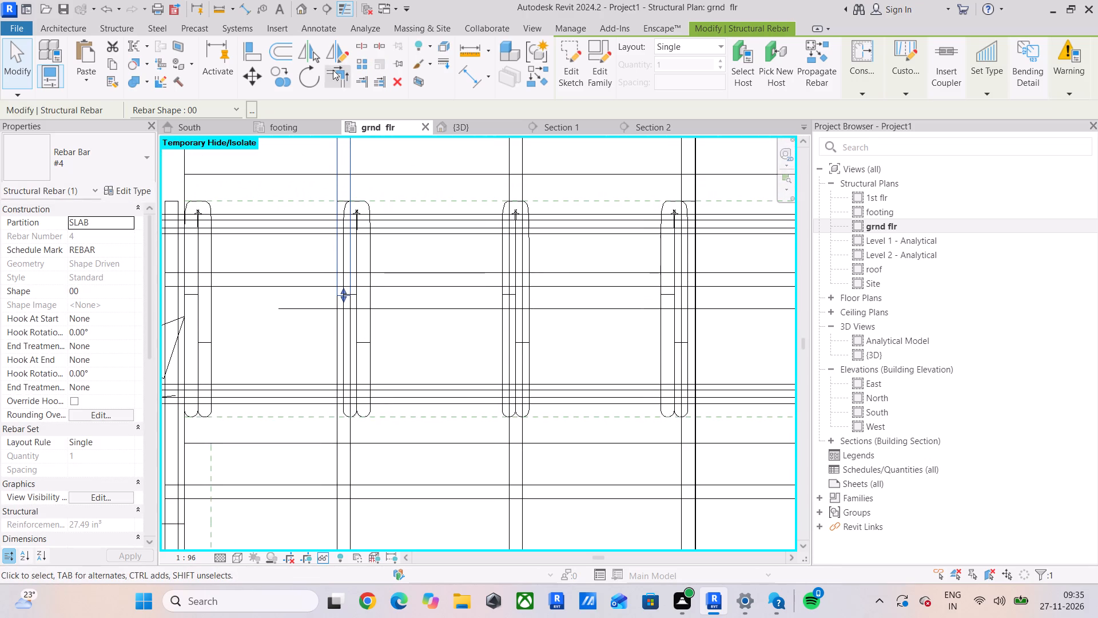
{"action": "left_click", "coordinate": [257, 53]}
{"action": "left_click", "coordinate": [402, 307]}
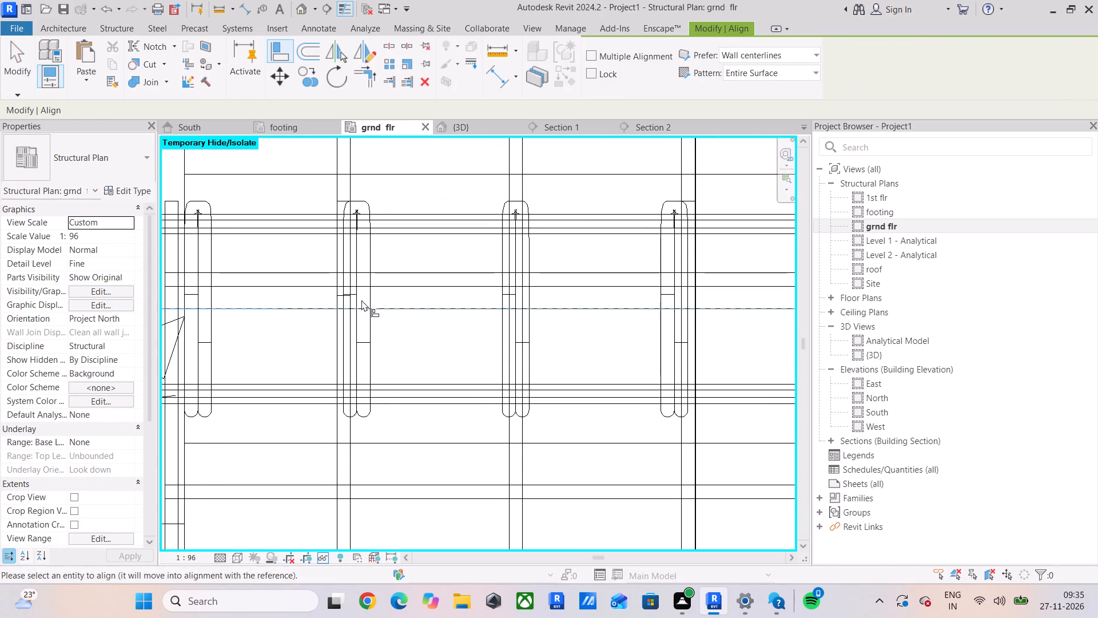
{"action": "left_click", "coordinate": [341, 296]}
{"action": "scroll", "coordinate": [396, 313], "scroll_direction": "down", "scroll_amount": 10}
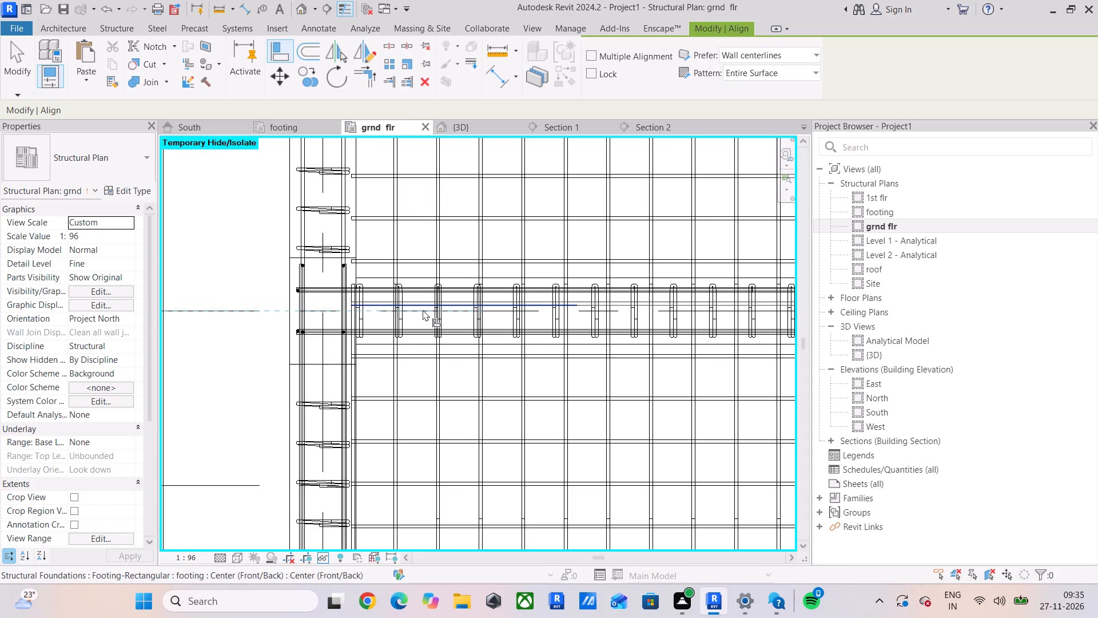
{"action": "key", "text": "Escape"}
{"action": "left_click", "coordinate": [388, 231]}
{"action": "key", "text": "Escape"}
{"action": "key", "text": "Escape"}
Stretch the same bar's lower end past the grid 5 beam to just below the lower slab's first horizontal bar.
{"action": "left_click", "coordinate": [397, 231]}
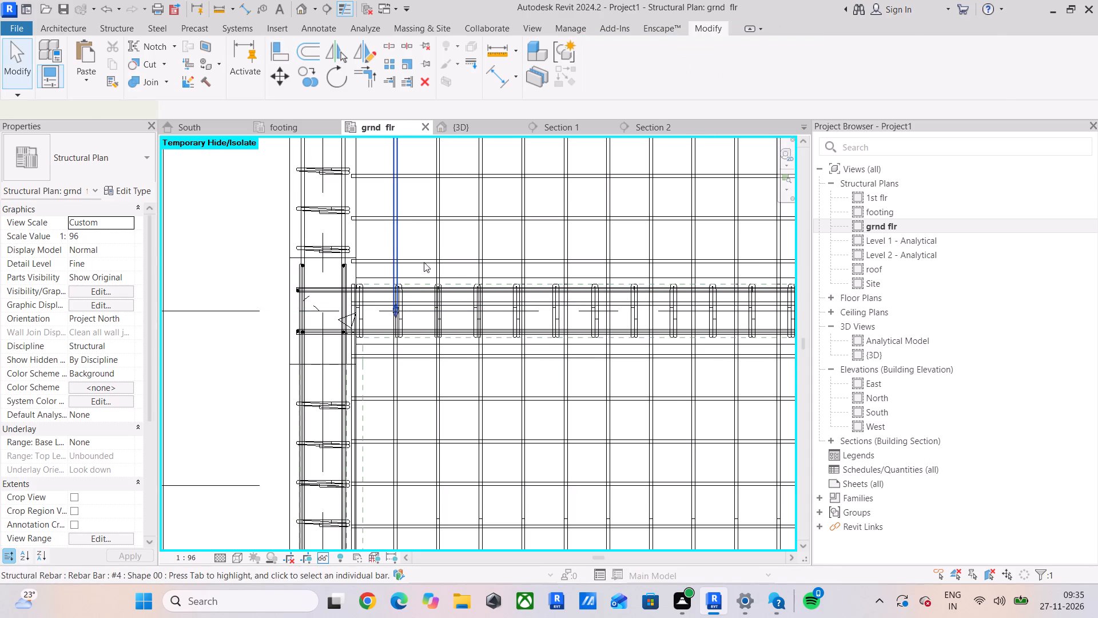
{"action": "scroll", "coordinate": [391, 312], "scroll_direction": "up", "scroll_amount": 5}
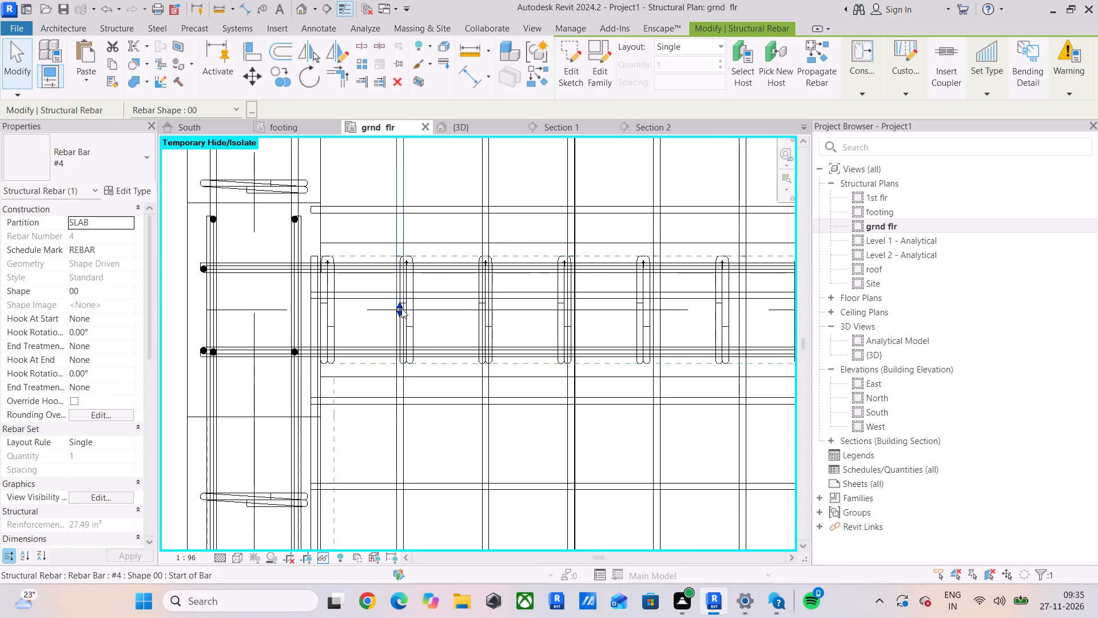
{"action": "left_click_drag", "start_coordinate": [399, 308], "coordinate": [400, 391]}
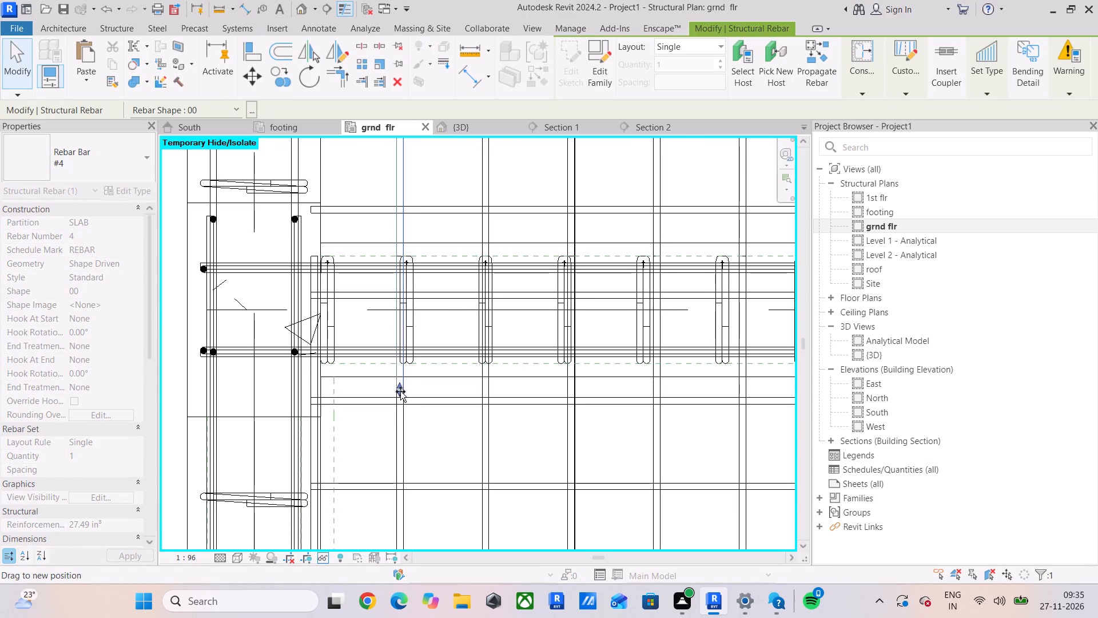
{"action": "left_click_drag", "start_coordinate": [400, 391], "coordinate": [399, 411]}
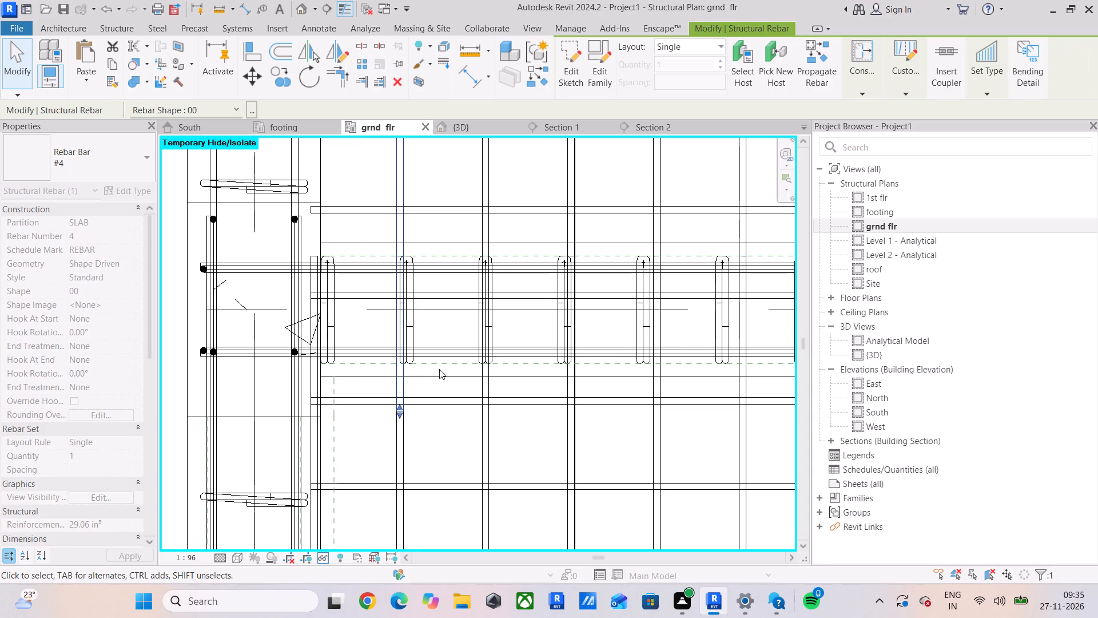
{"action": "scroll", "coordinate": [439, 369], "scroll_direction": "down", "scroll_amount": 3}
Align the second overrunning vertical bar's lower end with the first bar's lower end below the grid 5 beam.
{"action": "left_click", "coordinate": [464, 419]}
{"action": "scroll", "coordinate": [464, 421], "scroll_direction": "down", "scroll_amount": 1}
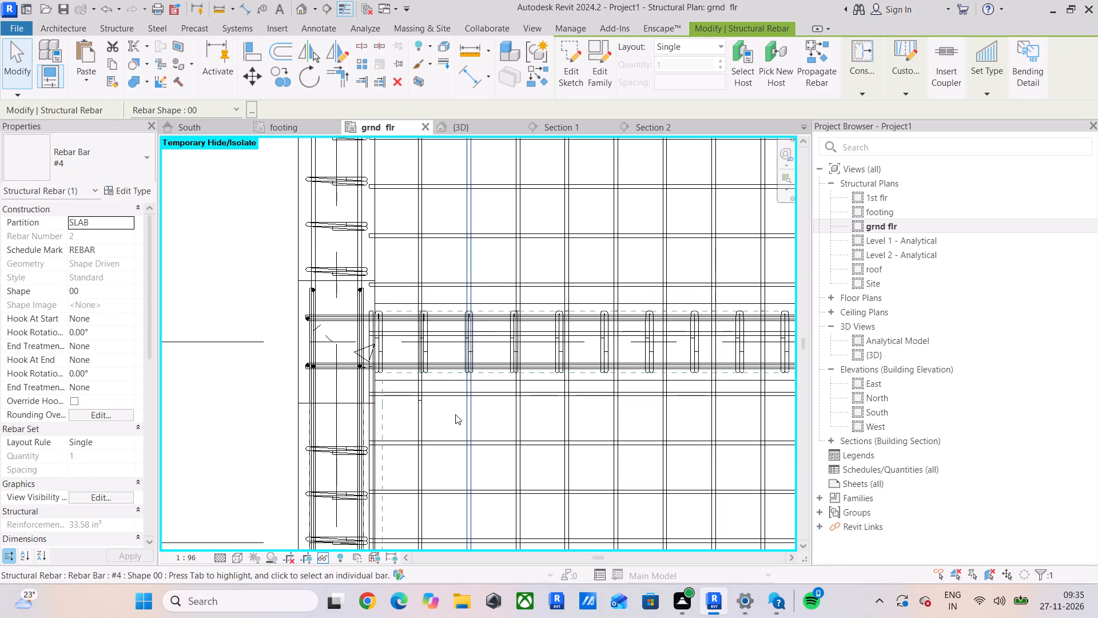
{"action": "left_click", "coordinate": [247, 47]}
{"action": "scroll", "coordinate": [420, 387], "scroll_direction": "up", "scroll_amount": 4}
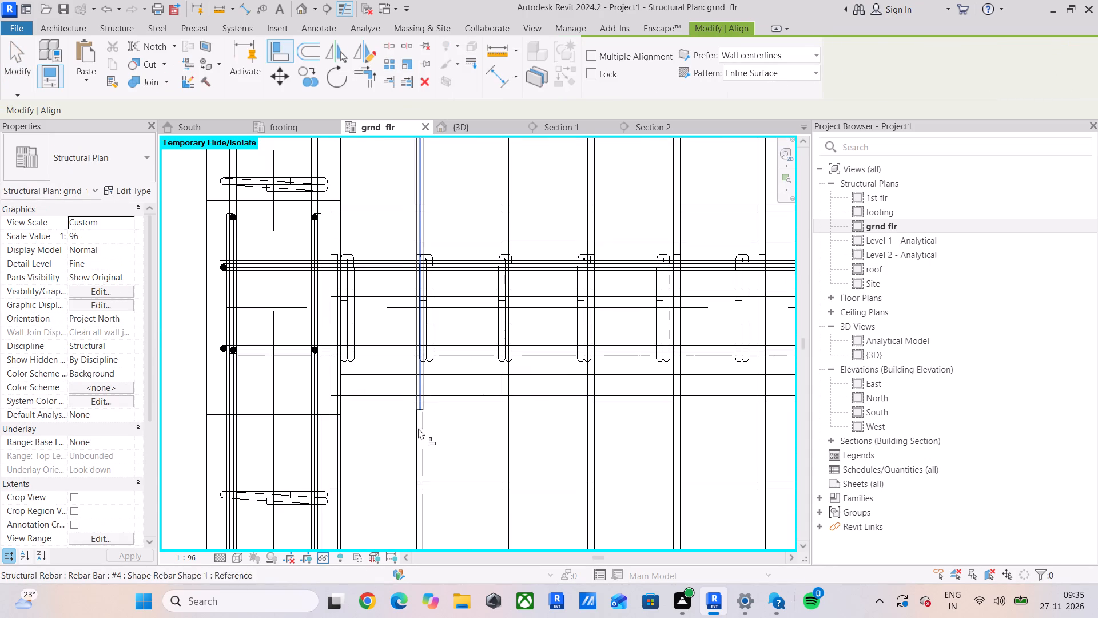
{"action": "scroll", "coordinate": [421, 407], "scroll_direction": "up", "scroll_amount": 9}
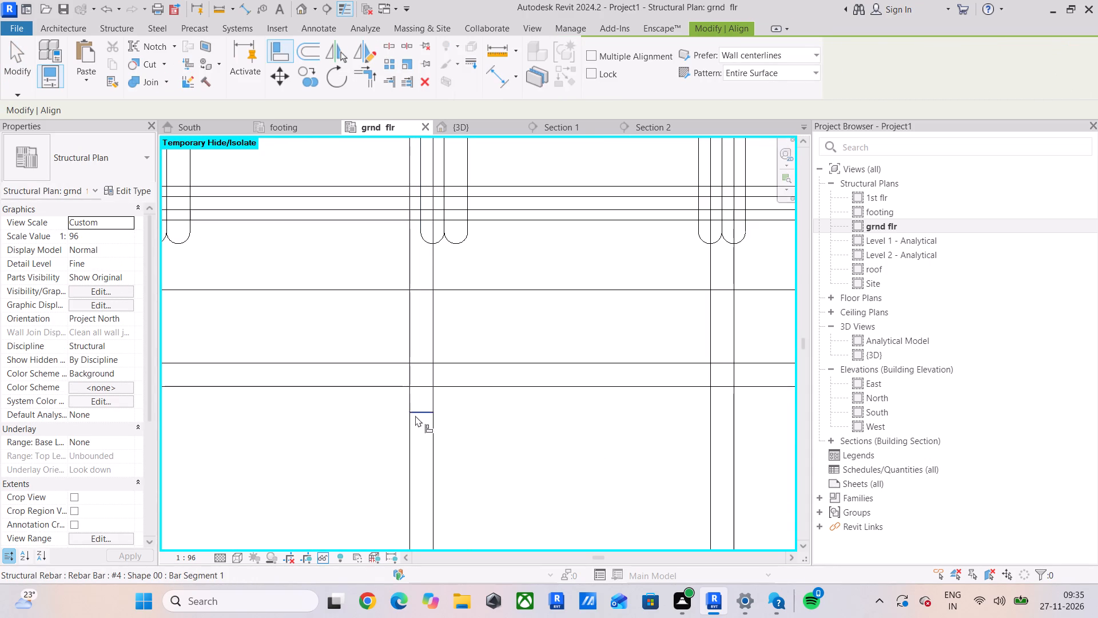
{"action": "left_click", "coordinate": [415, 415]}
{"action": "scroll", "coordinate": [599, 465], "scroll_direction": "down", "scroll_amount": 11}
{"action": "middle_click_drag", "start_coordinate": [614, 455], "coordinate": [462, 153]}
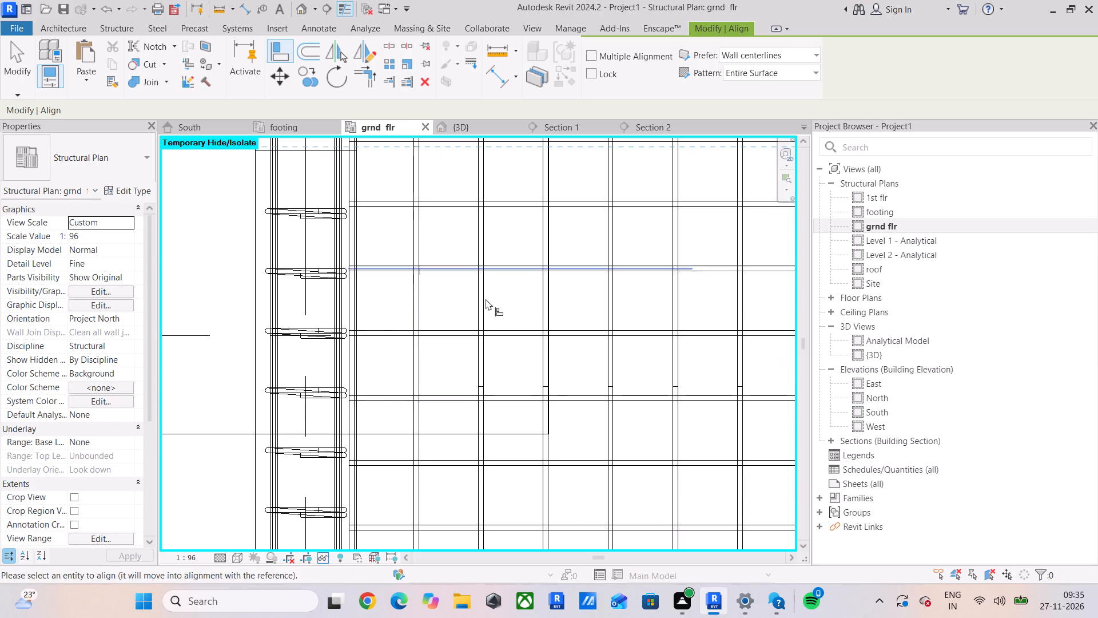
{"action": "scroll", "coordinate": [472, 396], "scroll_direction": "up", "scroll_amount": 4}
{"action": "left_click", "coordinate": [486, 379]}
{"action": "scroll", "coordinate": [488, 375], "scroll_direction": "down", "scroll_amount": 3}
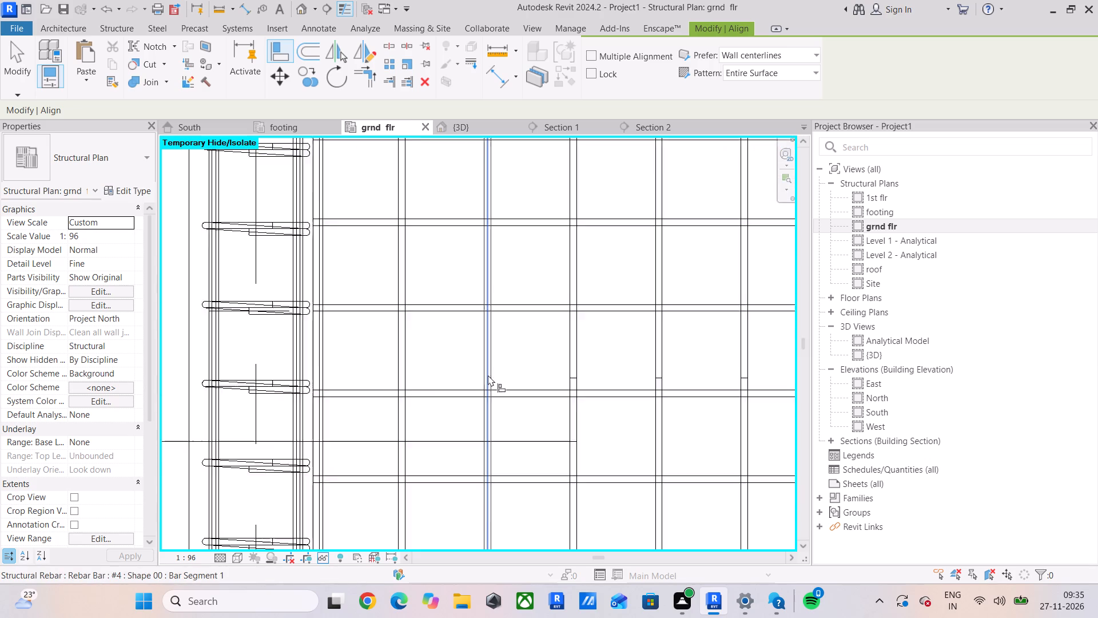
Align the lower ends of the third and fourth overrunning vertical bars with the trimmed bar ends below the grid 5 beam.
{"action": "scroll", "coordinate": [488, 375], "scroll_direction": "down", "scroll_amount": 2}
{"action": "middle_click_drag", "start_coordinate": [494, 371], "coordinate": [491, 401]}
{"action": "scroll", "coordinate": [419, 179], "scroll_direction": "up", "scroll_amount": 5}
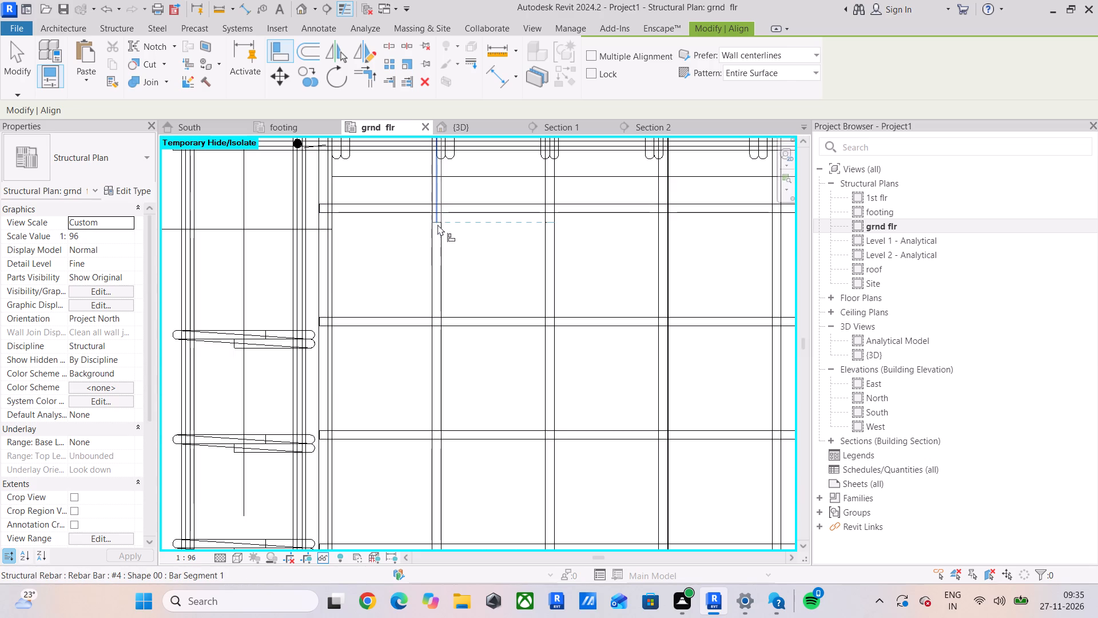
{"action": "scroll", "coordinate": [437, 224], "scroll_direction": "up", "scroll_amount": 4}
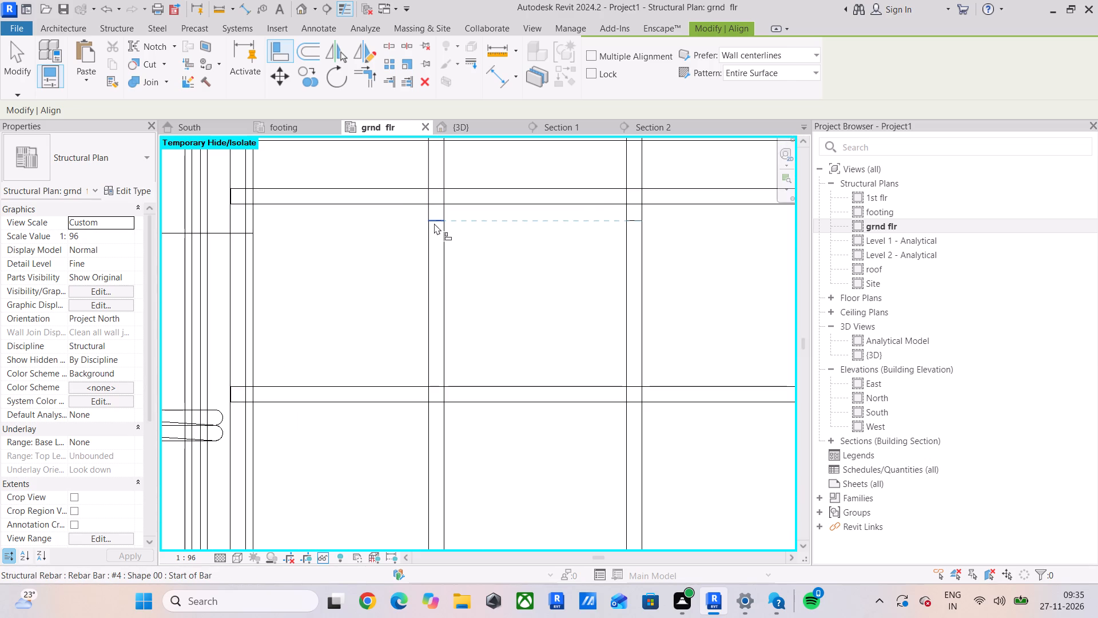
{"action": "scroll", "coordinate": [435, 223], "scroll_direction": "up", "scroll_amount": 4}
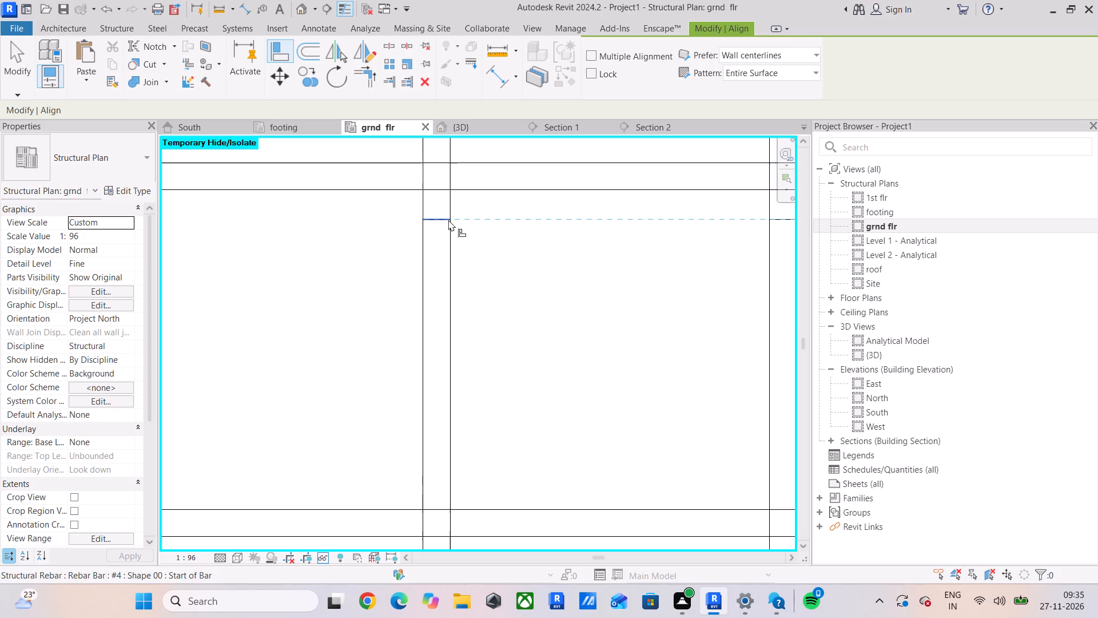
{"action": "left_click", "coordinate": [448, 220]}
{"action": "scroll", "coordinate": [582, 229], "scroll_direction": "down", "scroll_amount": 11}
{"action": "middle_click_drag", "start_coordinate": [619, 232], "coordinate": [391, 235]}
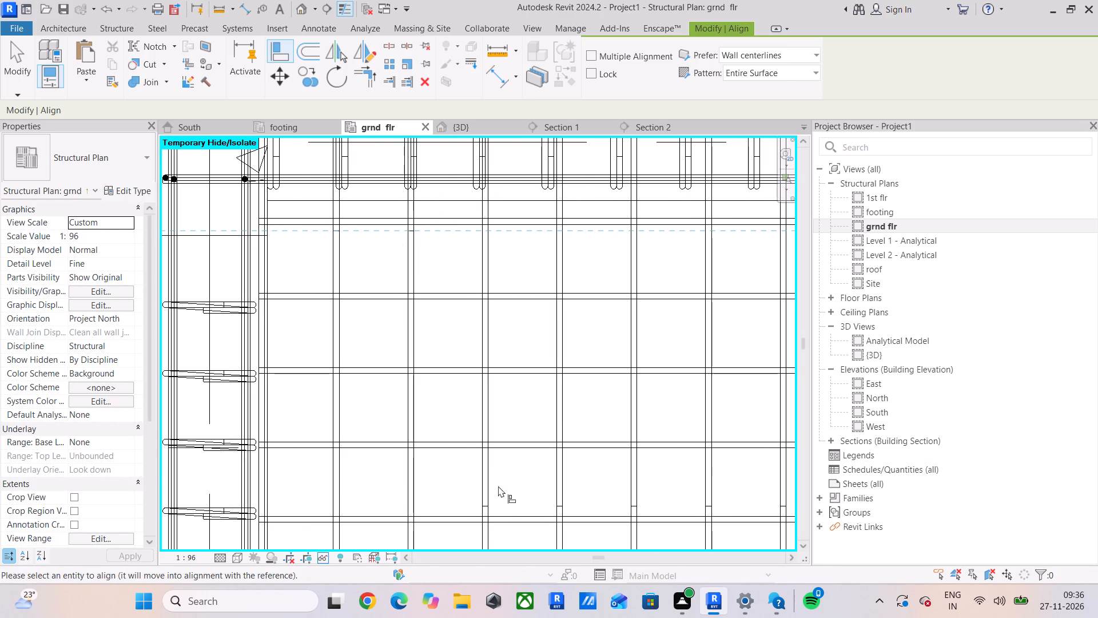
{"action": "left_click", "coordinate": [485, 509]}
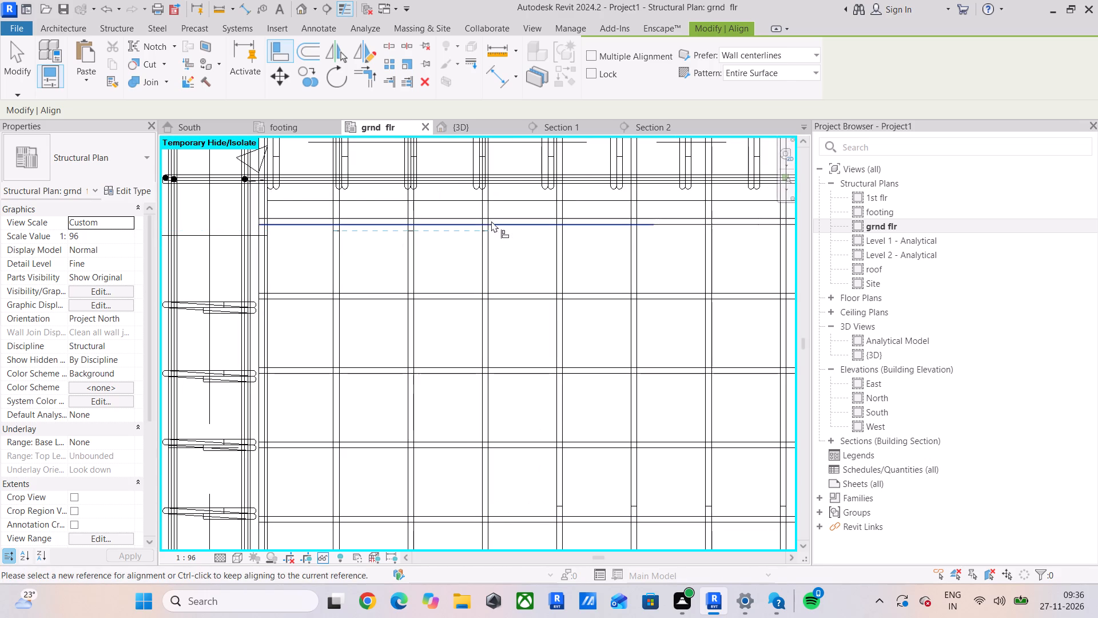
{"action": "scroll", "coordinate": [483, 232], "scroll_direction": "up", "scroll_amount": 4}
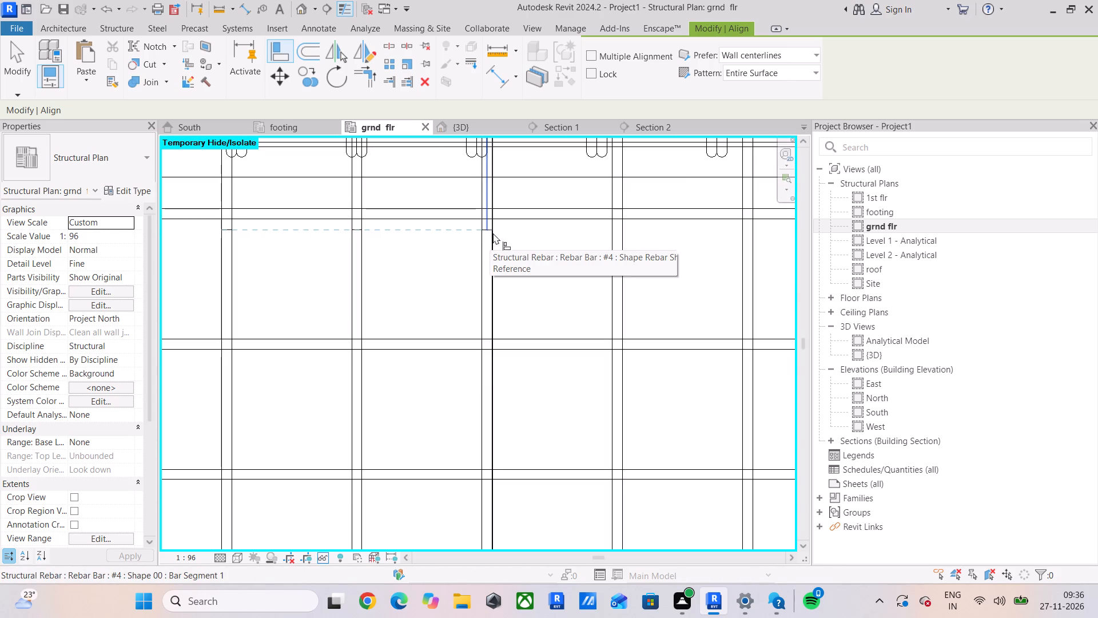
{"action": "left_click", "coordinate": [479, 229]}
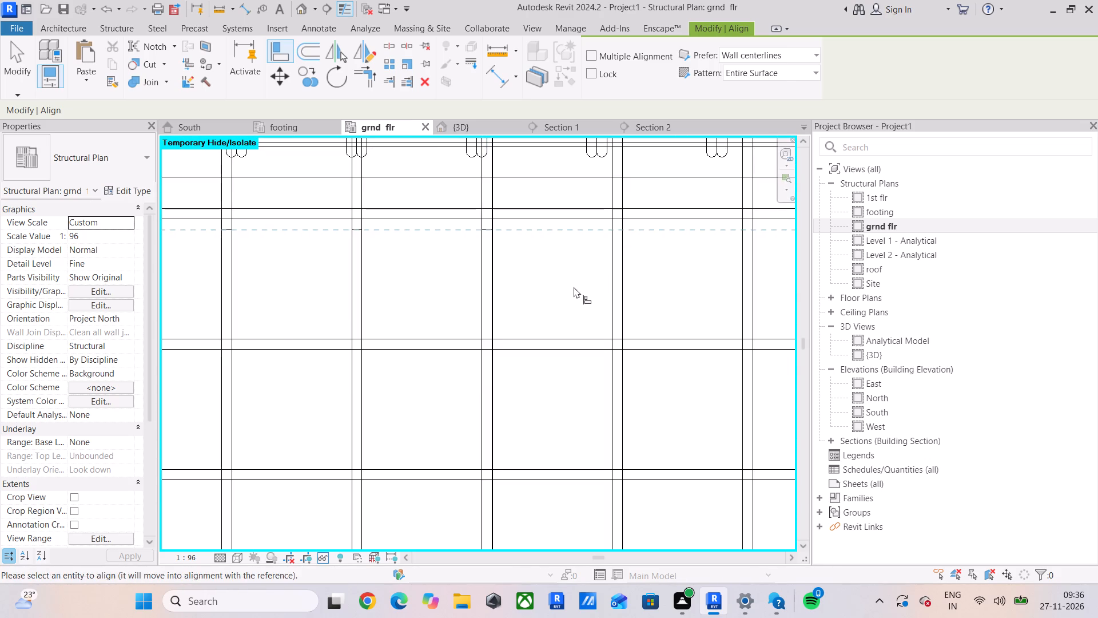
{"action": "scroll", "coordinate": [574, 287], "scroll_direction": "down", "scroll_amount": 4}
{"action": "middle_click_drag", "start_coordinate": [574, 287], "coordinate": [507, 207]}
{"action": "left_click", "coordinate": [529, 451]}
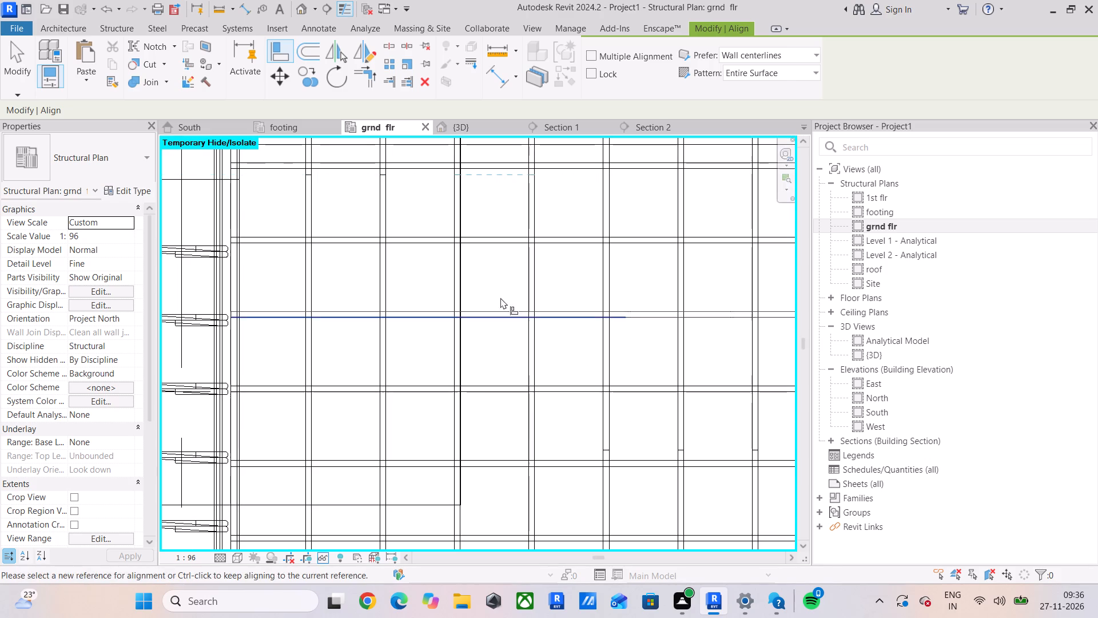
Align the lower ends of the fifth to eighth overrunning vertical bars with the trimmed bar ends below the grid 5 beam.
{"action": "middle_click_drag", "start_coordinate": [495, 253], "coordinate": [486, 352]}
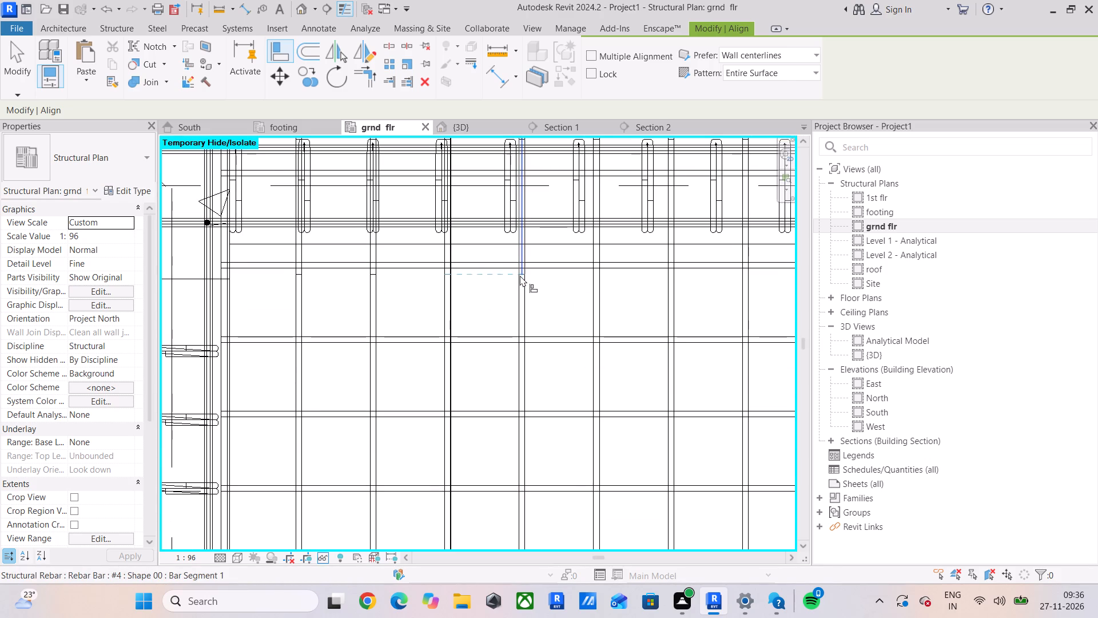
{"action": "left_click", "coordinate": [515, 278]}
{"action": "middle_click_drag", "start_coordinate": [581, 403], "coordinate": [514, 295]}
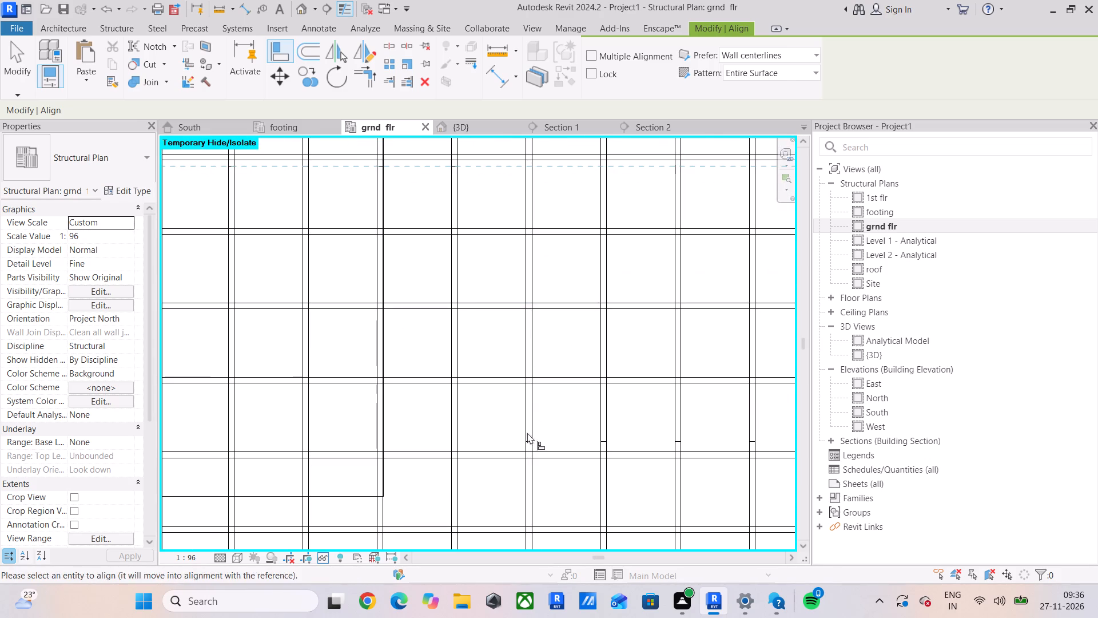
{"action": "left_click", "coordinate": [530, 443]}
{"action": "middle_click_drag", "start_coordinate": [526, 237], "coordinate": [507, 343]}
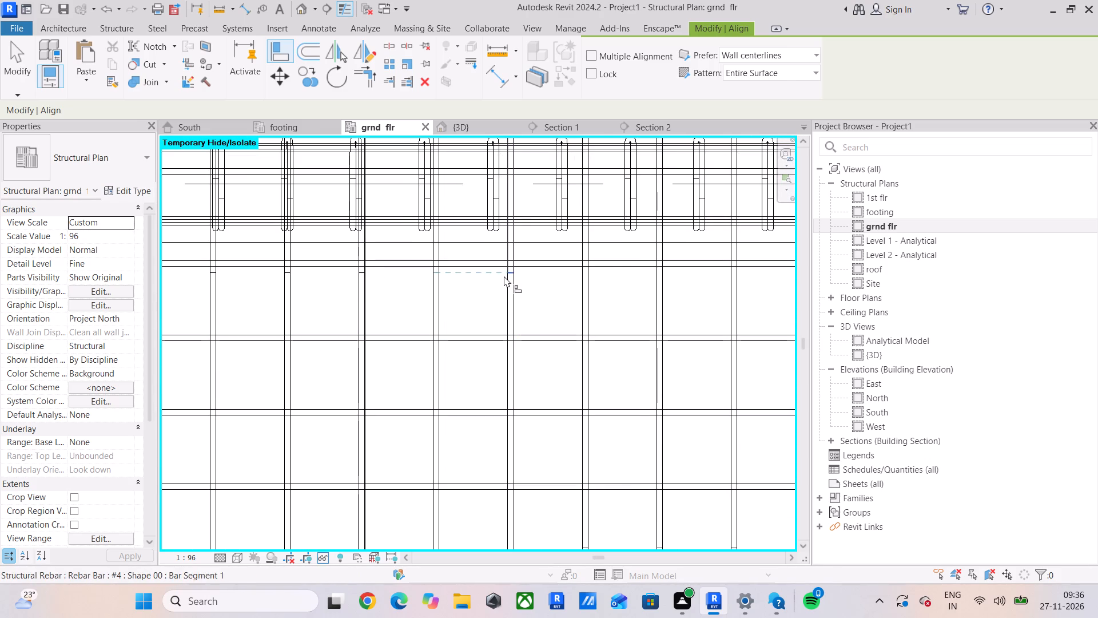
{"action": "left_click", "coordinate": [504, 276]}
{"action": "middle_click_drag", "start_coordinate": [588, 493], "coordinate": [571, 404]}
{"action": "left_click", "coordinate": [567, 457]}
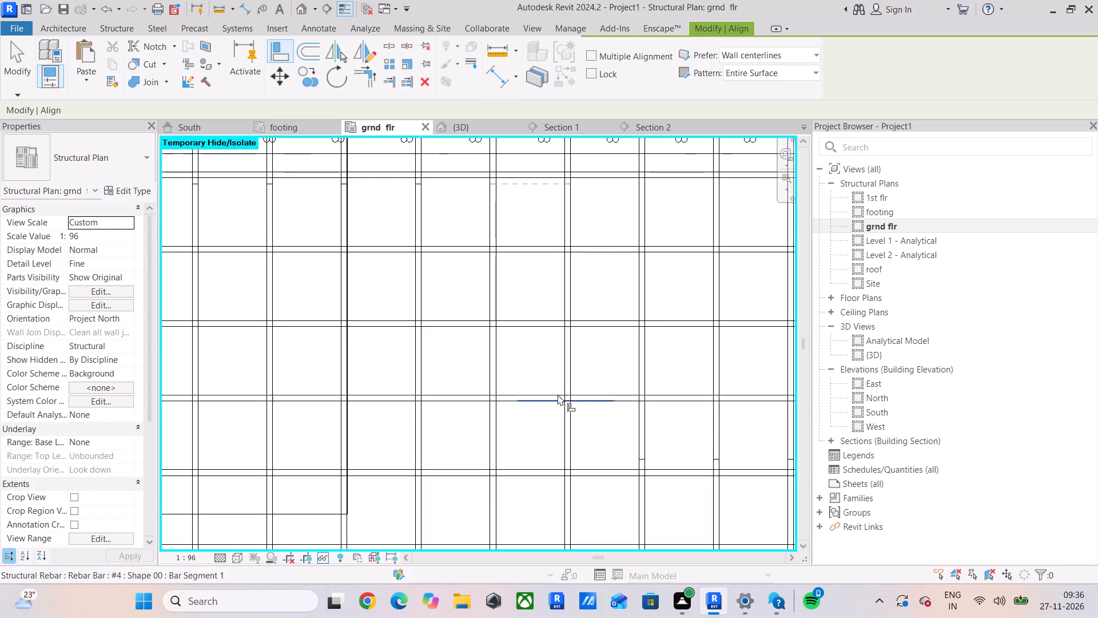
{"action": "left_click", "coordinate": [559, 186]}
{"action": "left_click", "coordinate": [635, 459]}
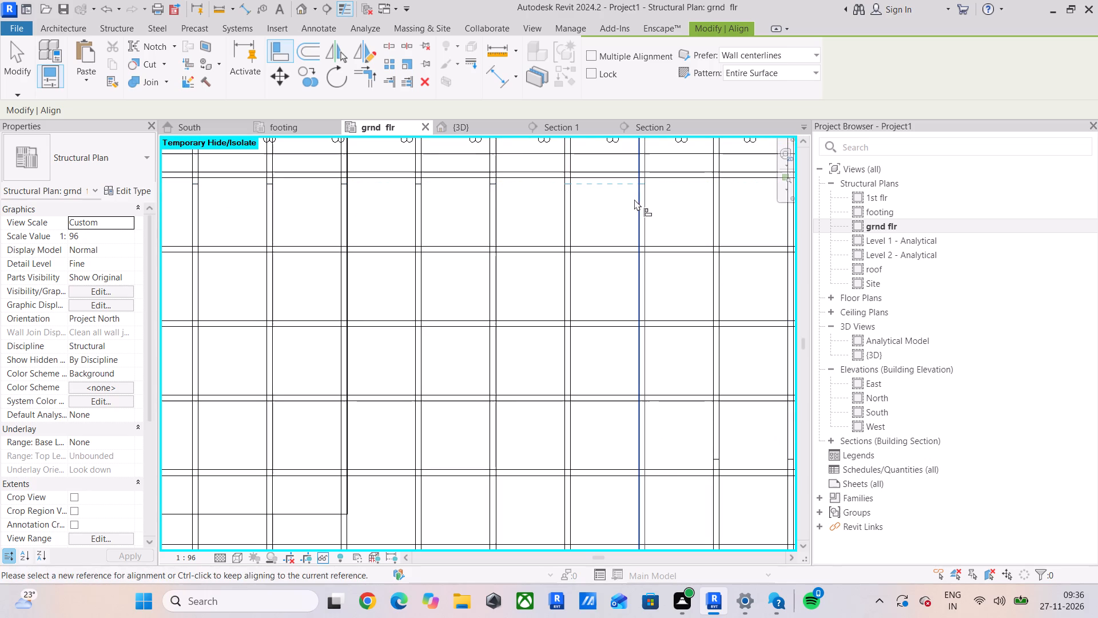
{"action": "left_click", "coordinate": [634, 187]}
{"action": "left_click", "coordinate": [717, 459]}
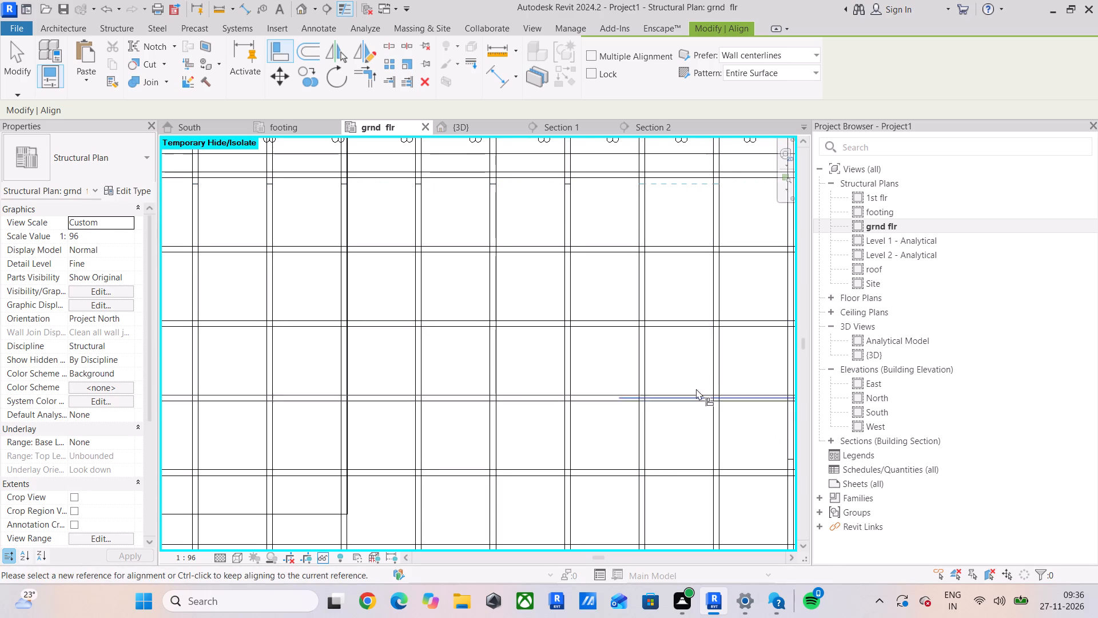
Align the lower ends of the ninth and tenth overrunning vertical bars with the trimmed bar ends below the grid 5 beam.
{"action": "middle_click_drag", "start_coordinate": [677, 294], "coordinate": [508, 418]}
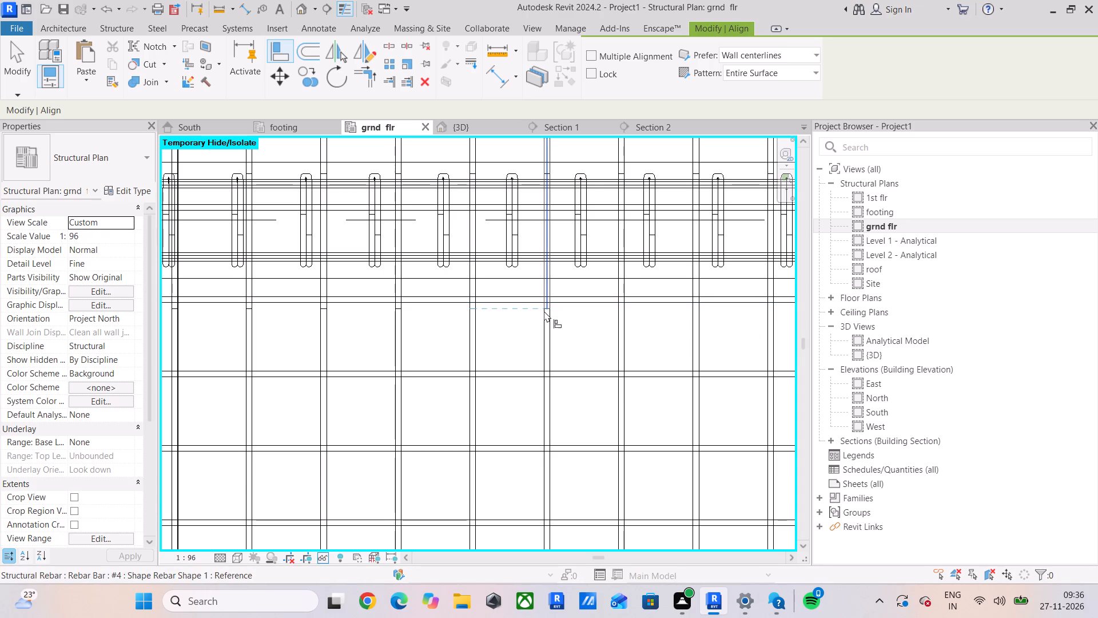
{"action": "scroll", "coordinate": [538, 311], "scroll_direction": "up", "scroll_amount": 3}
{"action": "left_click", "coordinate": [538, 311]}
{"action": "scroll", "coordinate": [618, 366], "scroll_direction": "down", "scroll_amount": 5}
{"action": "middle_click_drag", "start_coordinate": [620, 360], "coordinate": [491, 241]}
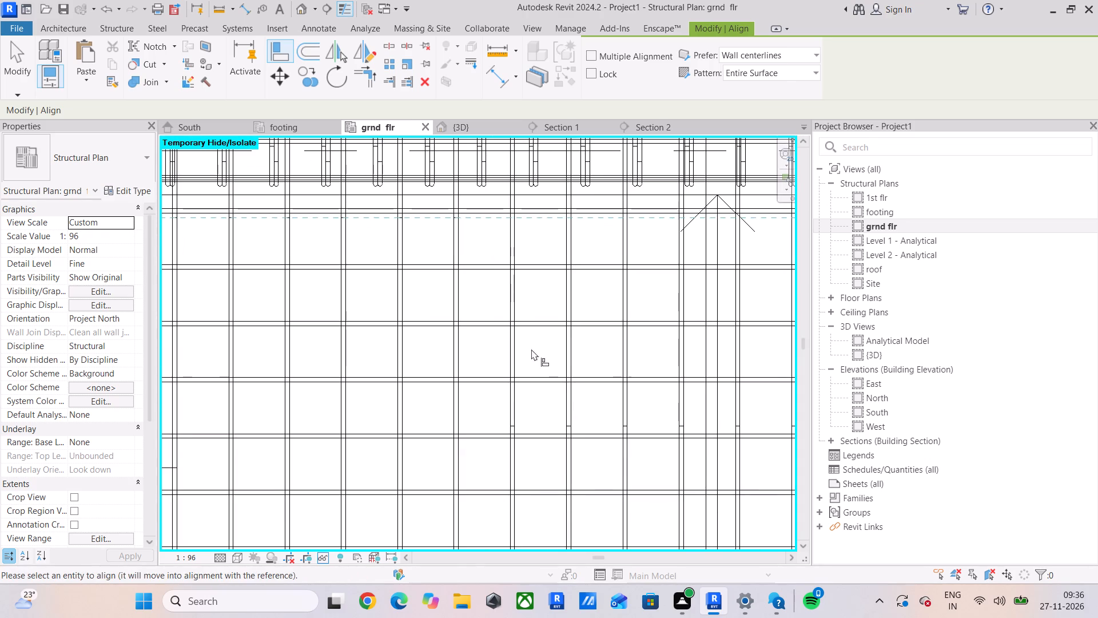
{"action": "left_click", "coordinate": [510, 425]}
{"action": "scroll", "coordinate": [509, 219], "scroll_direction": "up", "scroll_amount": 3}
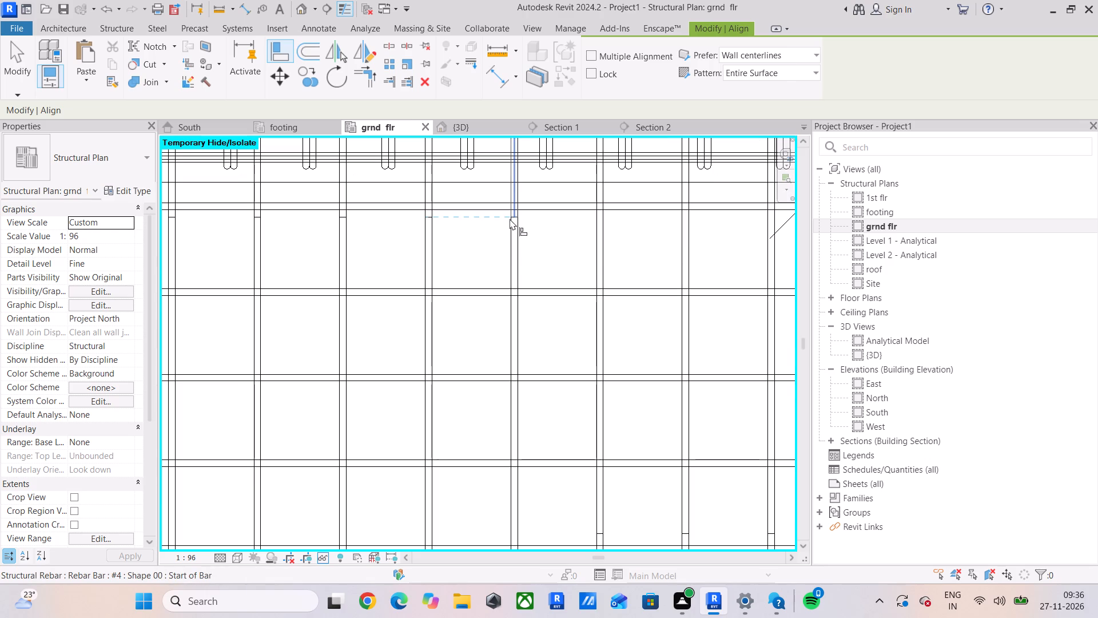
{"action": "left_click", "coordinate": [508, 221]}
{"action": "scroll", "coordinate": [522, 287], "scroll_direction": "down", "scroll_amount": 1}
{"action": "middle_click_drag", "start_coordinate": [522, 287], "coordinate": [431, 199]}
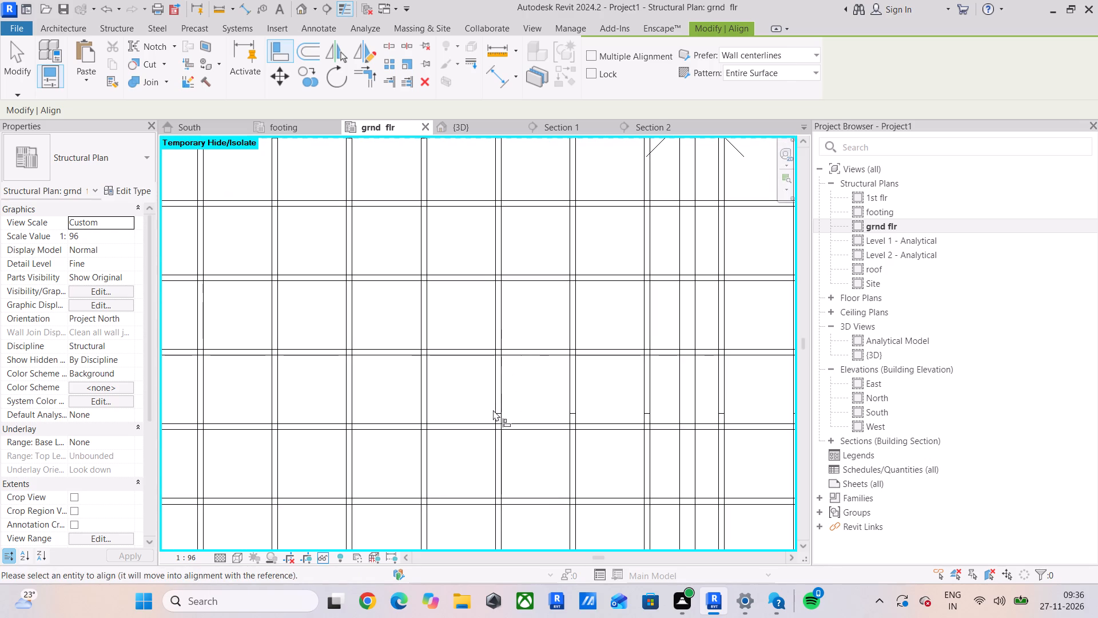
{"action": "left_click", "coordinate": [499, 411]}
Align the lower ends of the eleventh to thirteenth overrunning vertical bars with the trimmed bar ends below the grid 5 beam.
{"action": "middle_click_drag", "start_coordinate": [493, 298], "coordinate": [482, 381]}
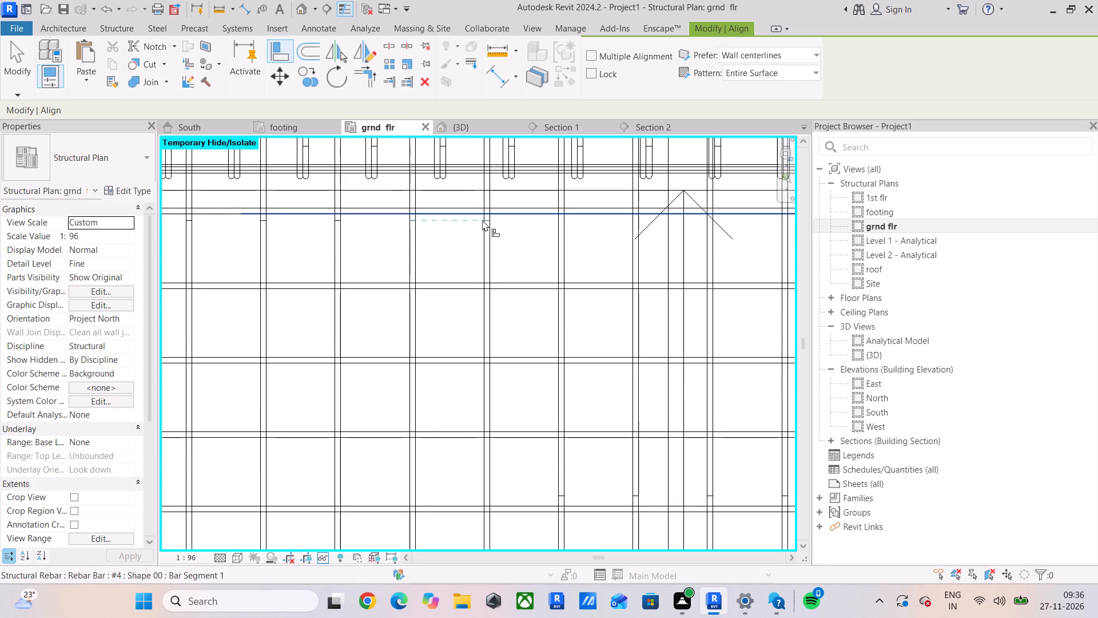
{"action": "left_click", "coordinate": [481, 221]}
{"action": "left_click", "coordinate": [474, 232]}
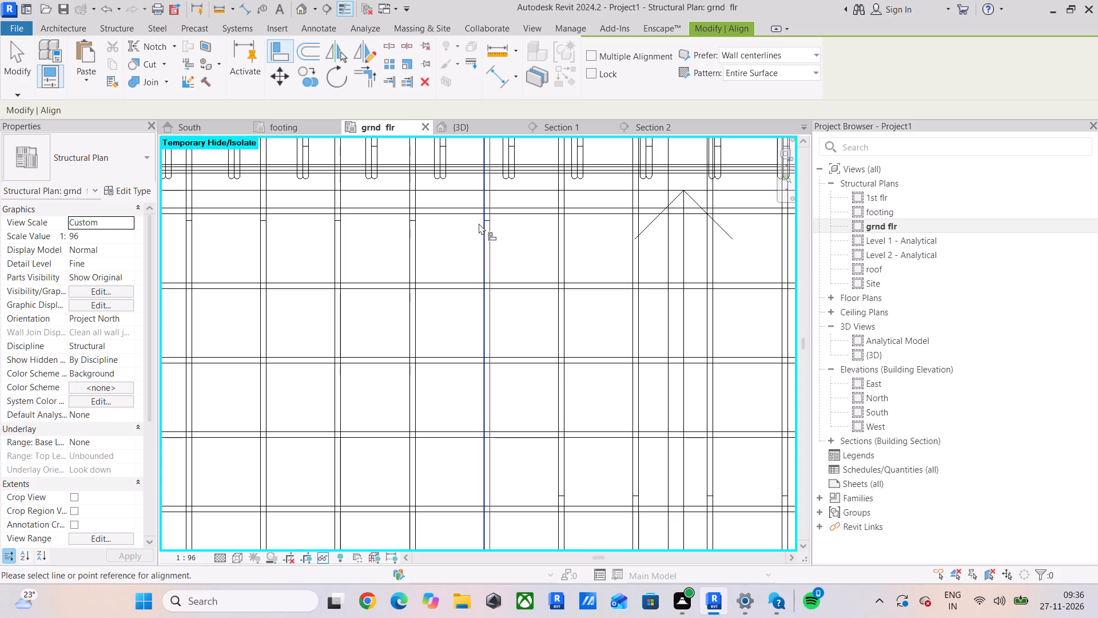
{"action": "left_click", "coordinate": [479, 223]}
{"action": "left_click", "coordinate": [562, 498]}
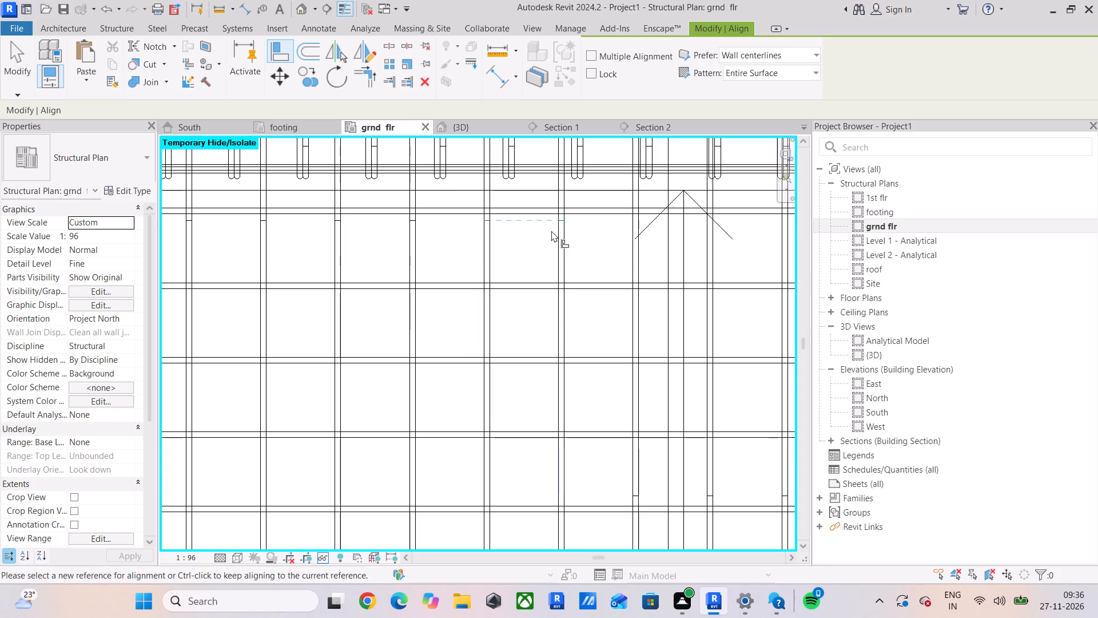
{"action": "left_click", "coordinate": [556, 227]}
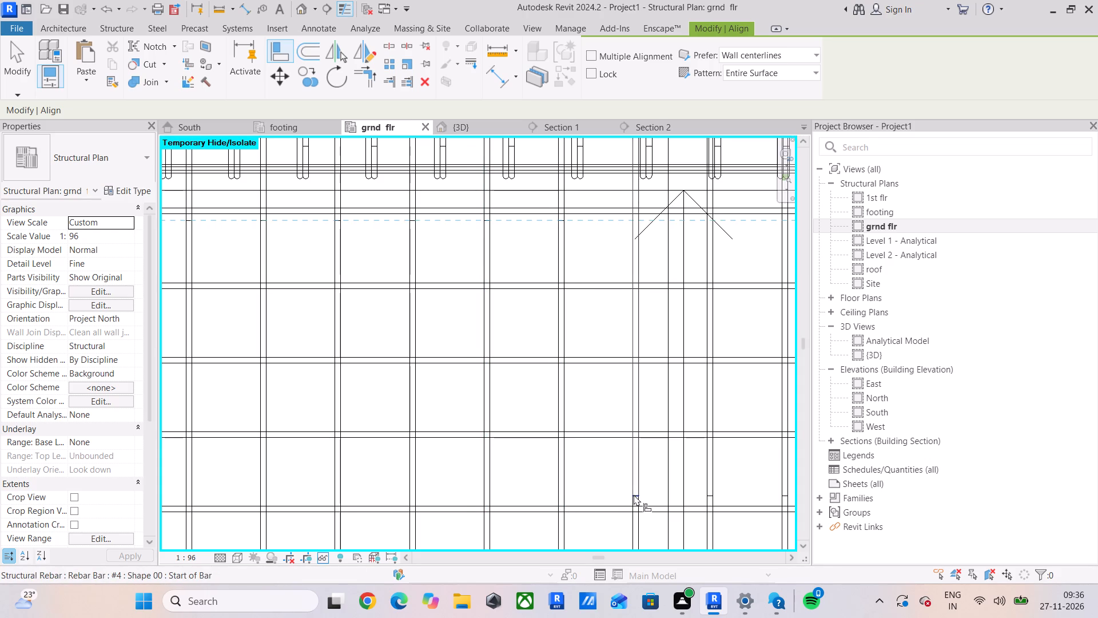
{"action": "left_click", "coordinate": [634, 494]}
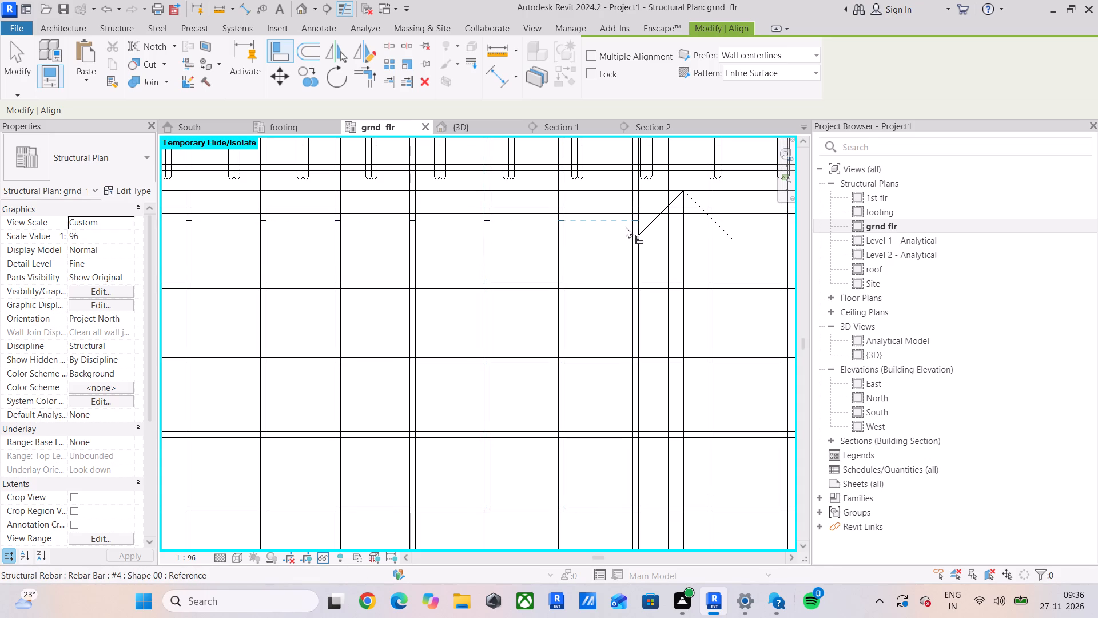
{"action": "left_click", "coordinate": [629, 224]}
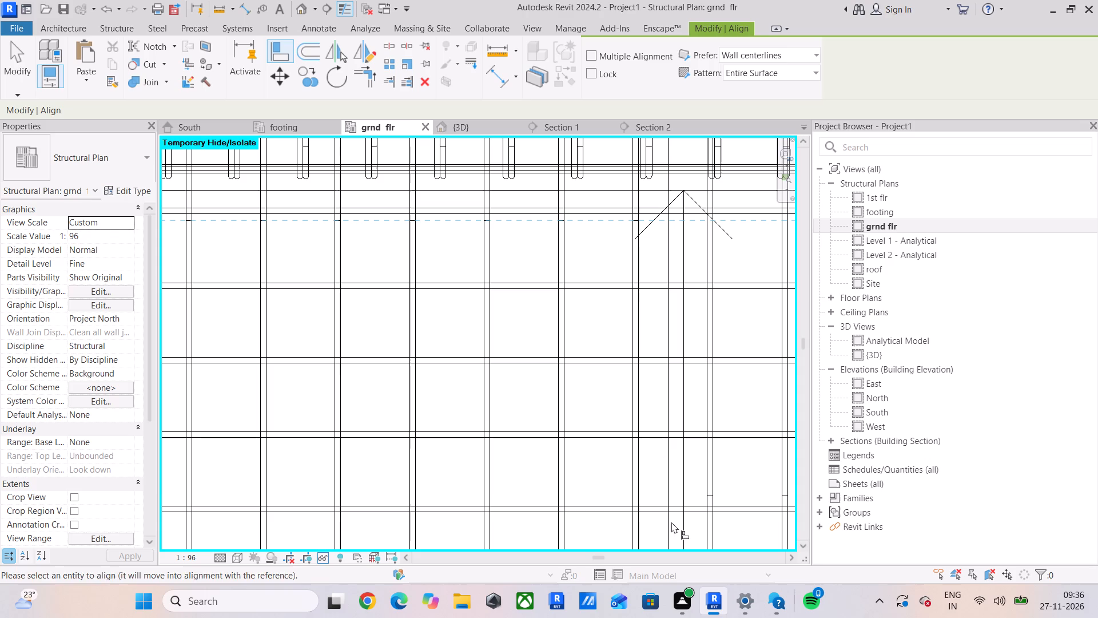
{"action": "left_click", "coordinate": [704, 496]}
Align the lower ends of the fourteenth and fifteenth overrunning vertical bars with the trimmed bar ends below the grid 5 beam.
{"action": "middle_click_drag", "start_coordinate": [711, 381], "coordinate": [620, 433]}
{"action": "scroll", "coordinate": [621, 280], "scroll_direction": "up", "scroll_amount": 2}
{"action": "left_click", "coordinate": [611, 272]}
{"action": "middle_click_drag", "start_coordinate": [675, 353], "coordinate": [439, 226]}
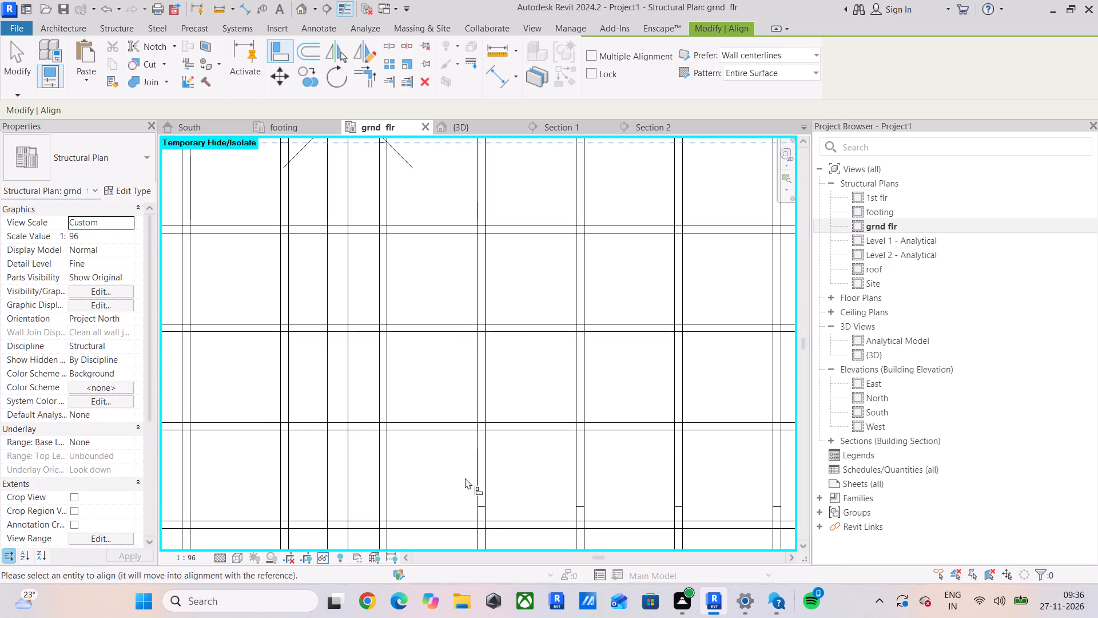
{"action": "left_click", "coordinate": [479, 509]}
{"action": "middle_click_drag", "start_coordinate": [471, 336], "coordinate": [472, 411]}
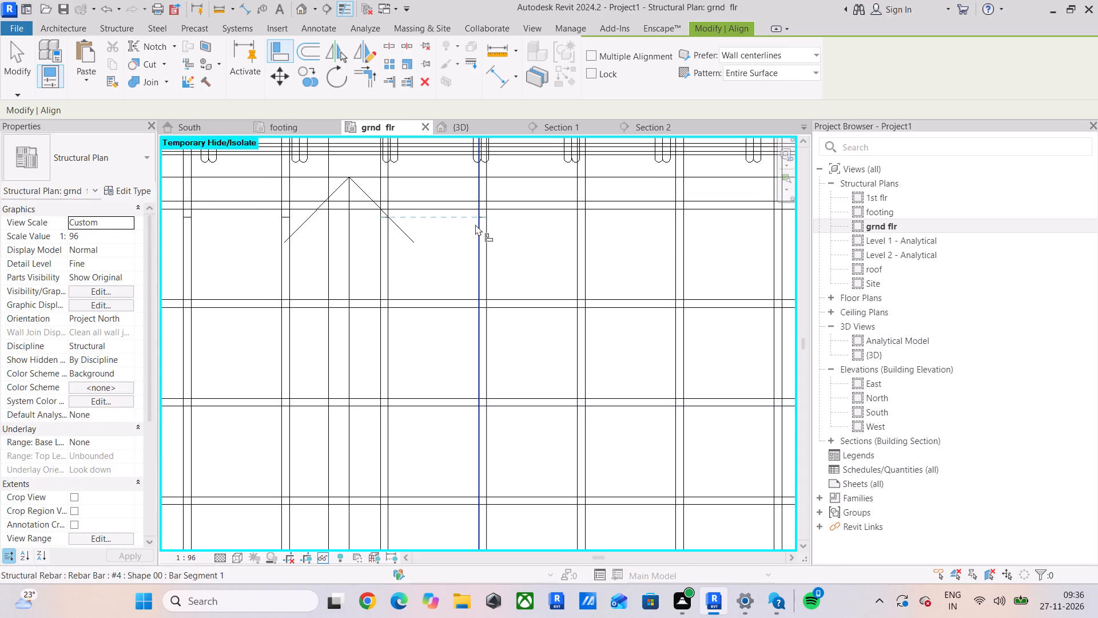
{"action": "left_click", "coordinate": [475, 220]}
{"action": "scroll", "coordinate": [491, 310], "scroll_direction": "down", "scroll_amount": 4}
{"action": "middle_click_drag", "start_coordinate": [491, 310], "coordinate": [436, 250]}
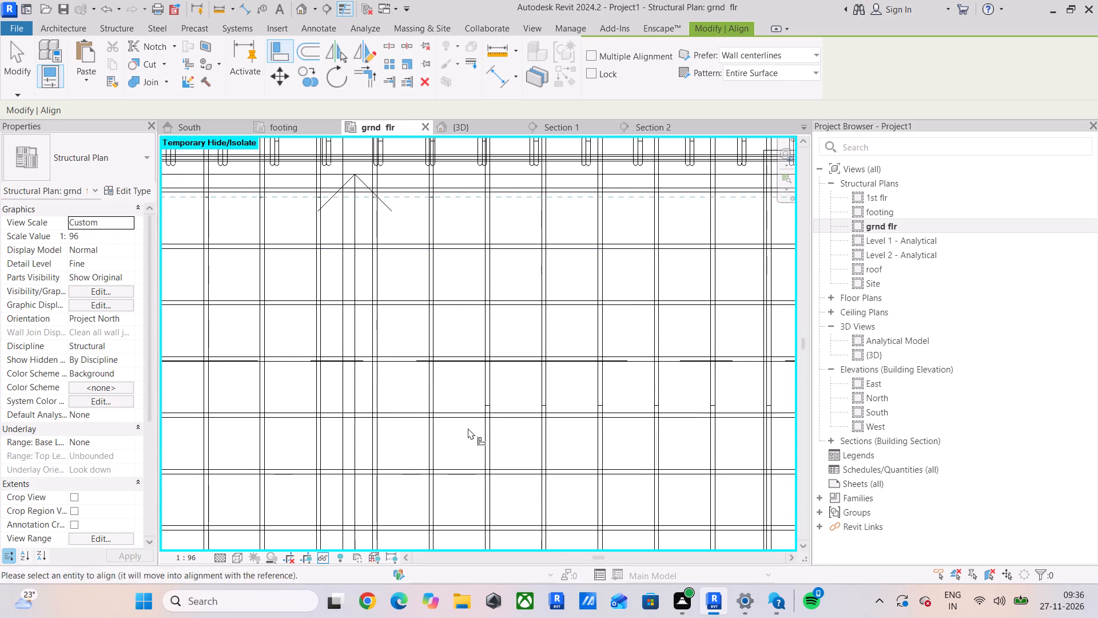
{"action": "left_click_drag", "start_coordinate": [480, 403], "coordinate": [483, 398]}
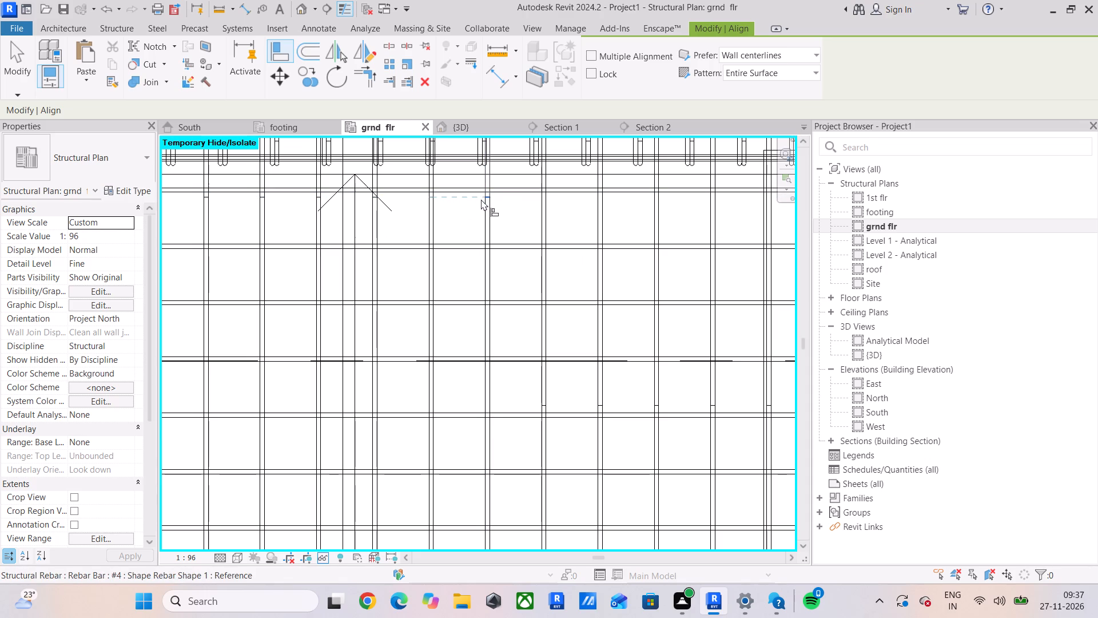
Align the lower ends of the sixteenth to eighteenth overrunning vertical bars with the trimmed bar ends below the grid 5 beam.
{"action": "left_click", "coordinate": [481, 199]}
{"action": "left_click", "coordinate": [544, 403]}
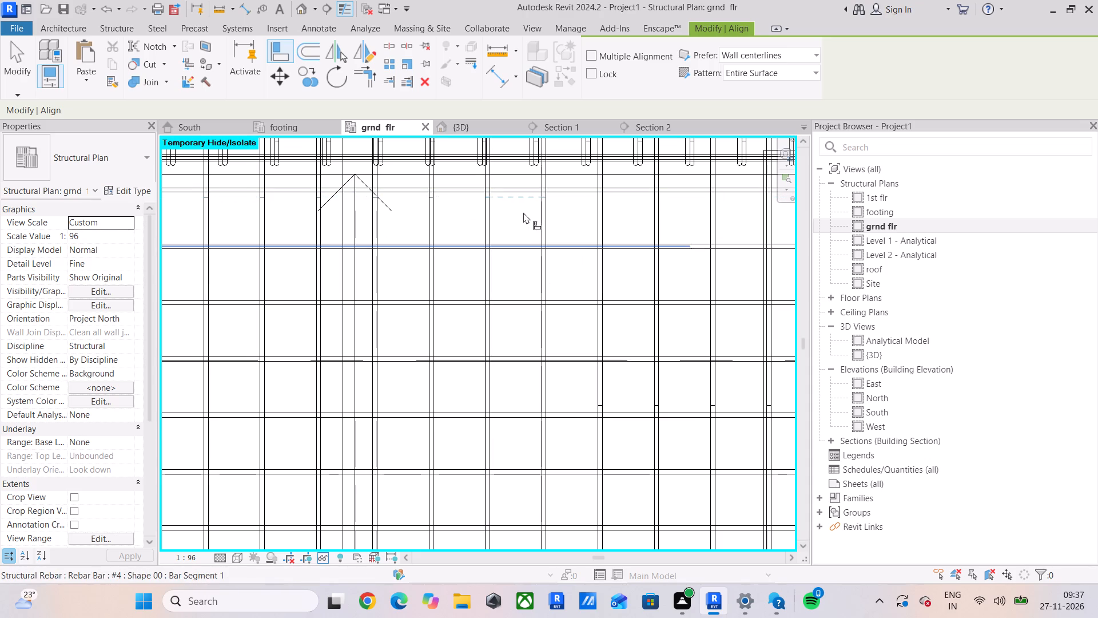
{"action": "left_click", "coordinate": [536, 200]}
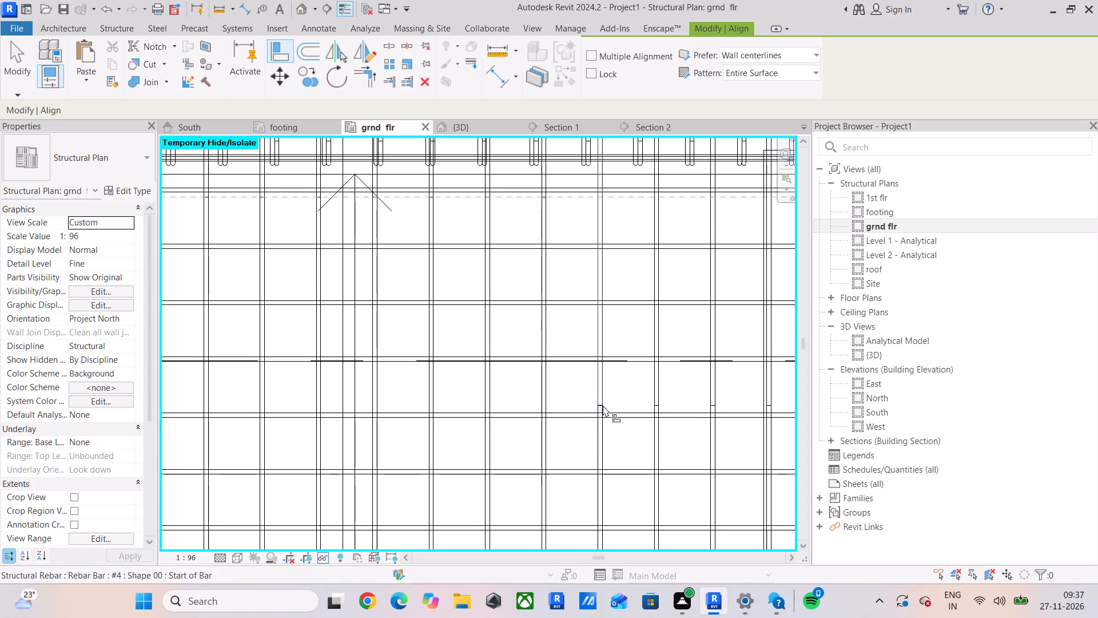
{"action": "left_click", "coordinate": [603, 405]}
{"action": "left_click", "coordinate": [594, 200]}
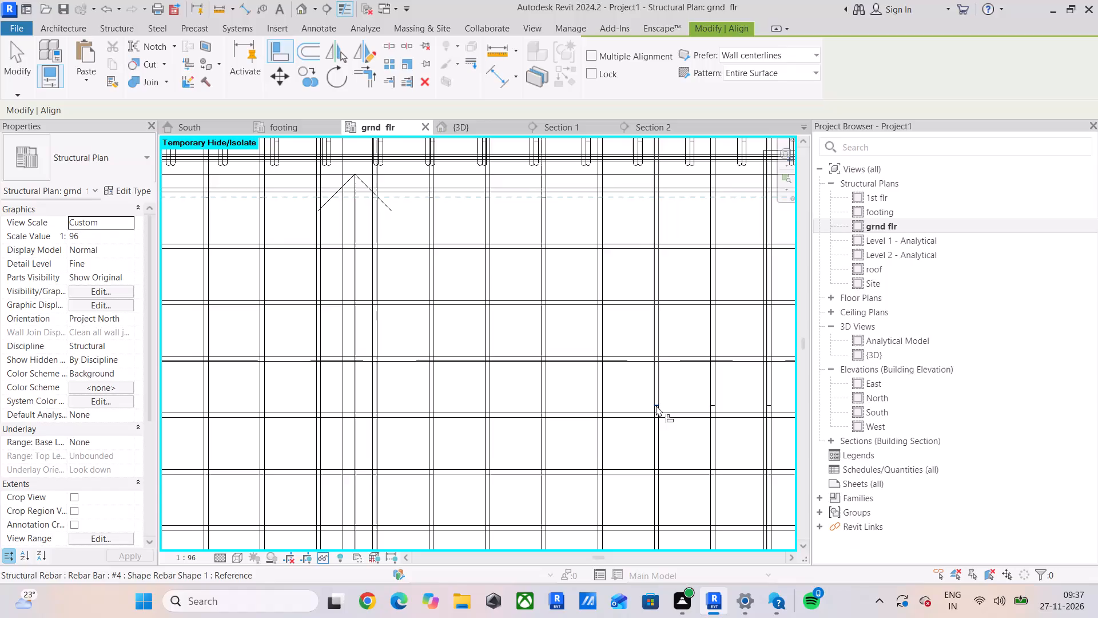
{"action": "left_click", "coordinate": [656, 405]}
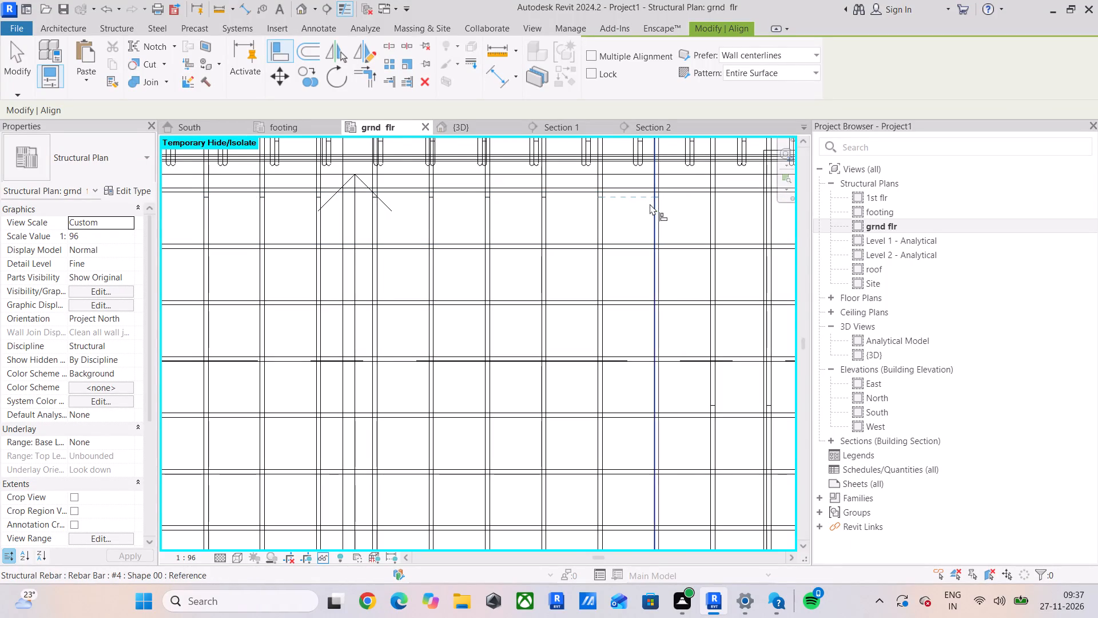
Align the lower ends of the nineteenth to twenty-first overrunning vertical bars with the trimmed bar ends below the grid 5 beam.
{"action": "scroll", "coordinate": [645, 205], "scroll_direction": "up", "scroll_amount": 3}
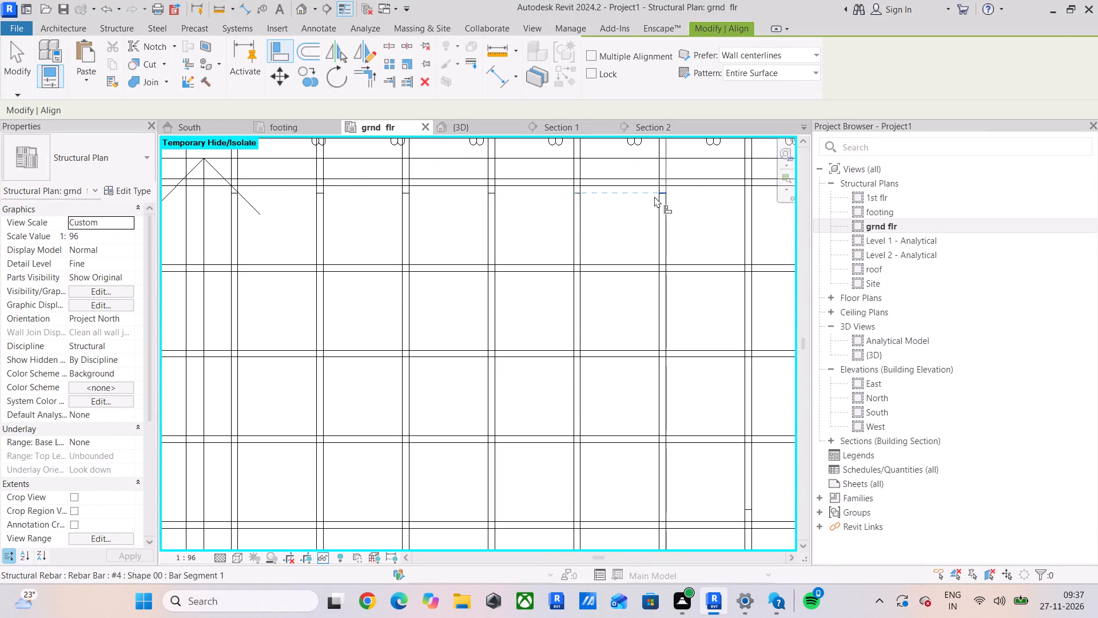
{"action": "left_click", "coordinate": [654, 196]}
{"action": "scroll", "coordinate": [623, 326], "scroll_direction": "down", "scroll_amount": 3}
{"action": "middle_click_drag", "start_coordinate": [623, 326], "coordinate": [453, 275]}
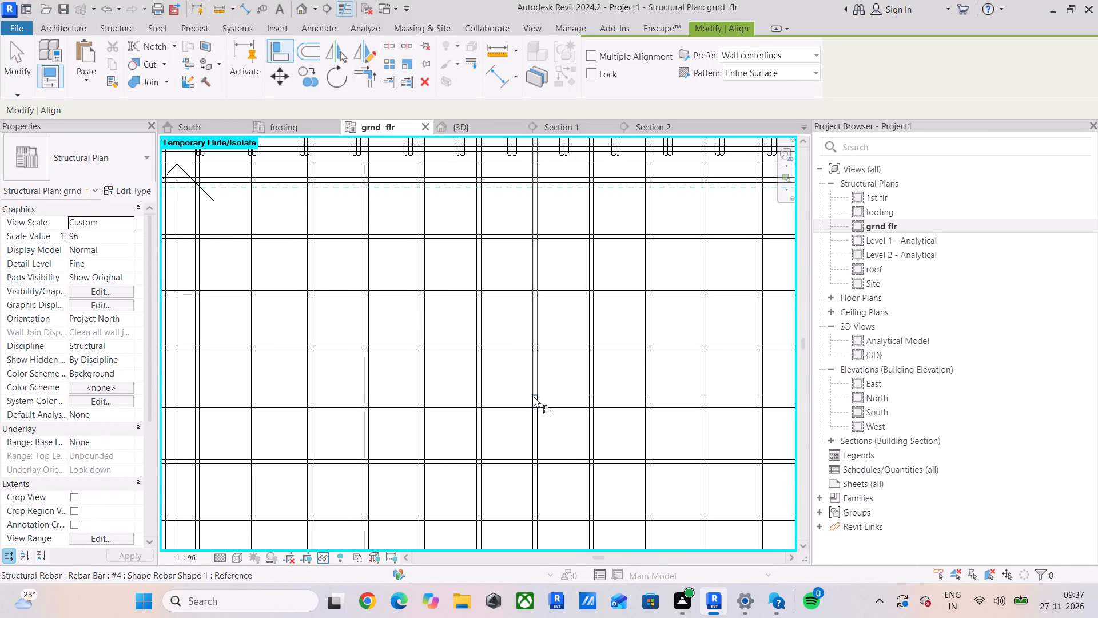
{"action": "left_click", "coordinate": [534, 396]}
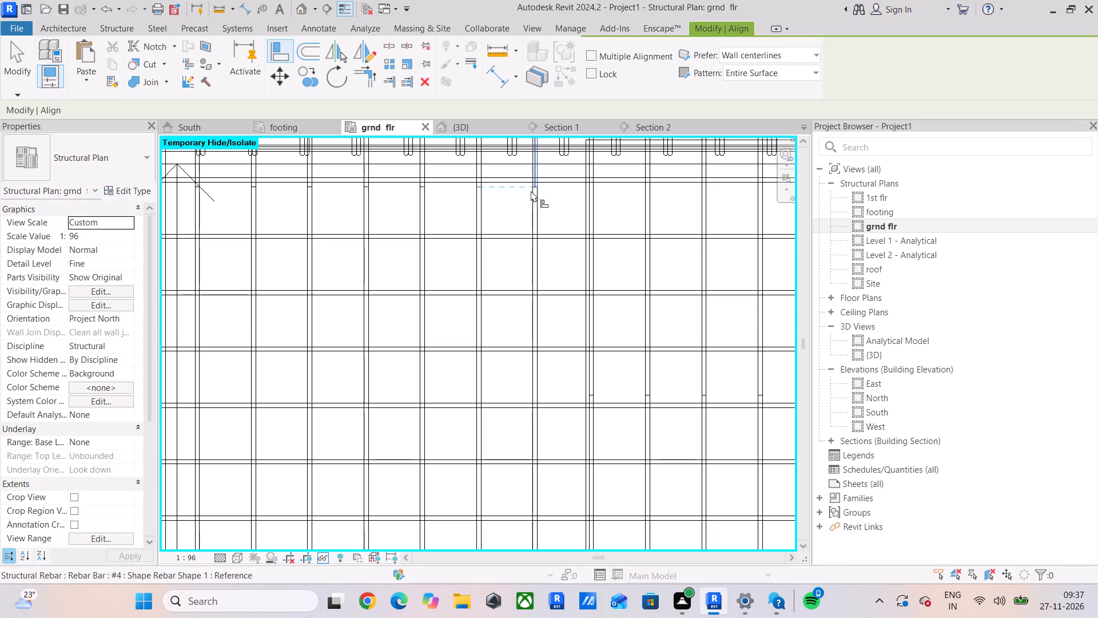
{"action": "scroll", "coordinate": [531, 188], "scroll_direction": "up", "scroll_amount": 3}
{"action": "left_click", "coordinate": [530, 191]}
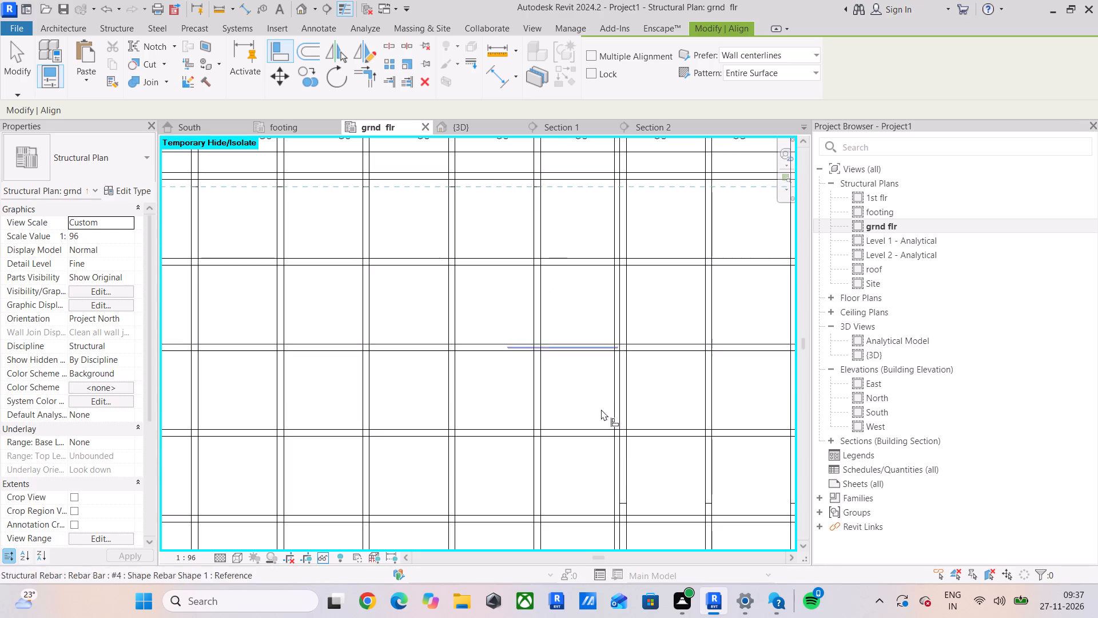
{"action": "left_click", "coordinate": [624, 501]}
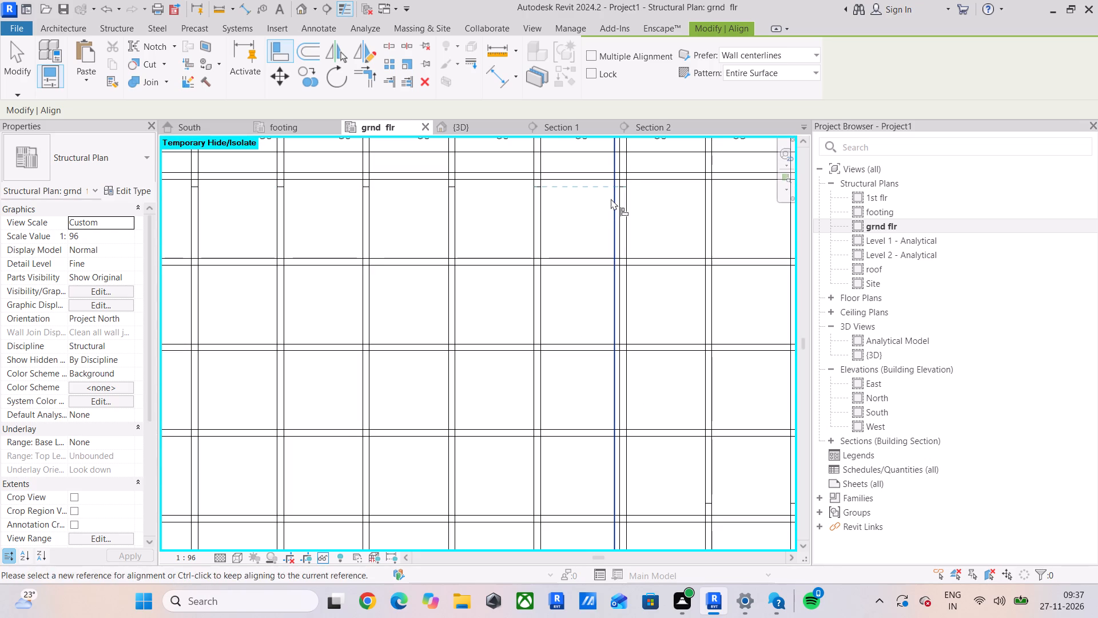
{"action": "left_click", "coordinate": [616, 189]}
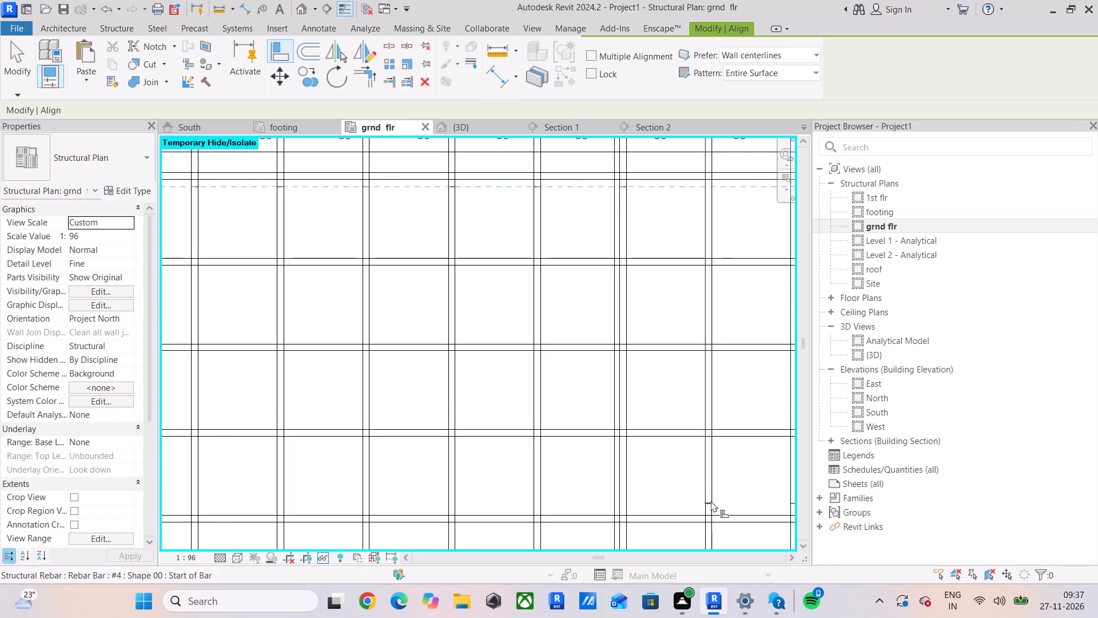
{"action": "left_click", "coordinate": [711, 501]}
Align the lower ends of the twenty-second and twenty-third overrunning vertical bars with the trimmed bar ends below the grid 5 beam.
{"action": "scroll", "coordinate": [715, 454], "scroll_direction": "up", "scroll_amount": 1}
{"action": "middle_click_drag", "start_coordinate": [715, 454], "coordinate": [611, 482]}
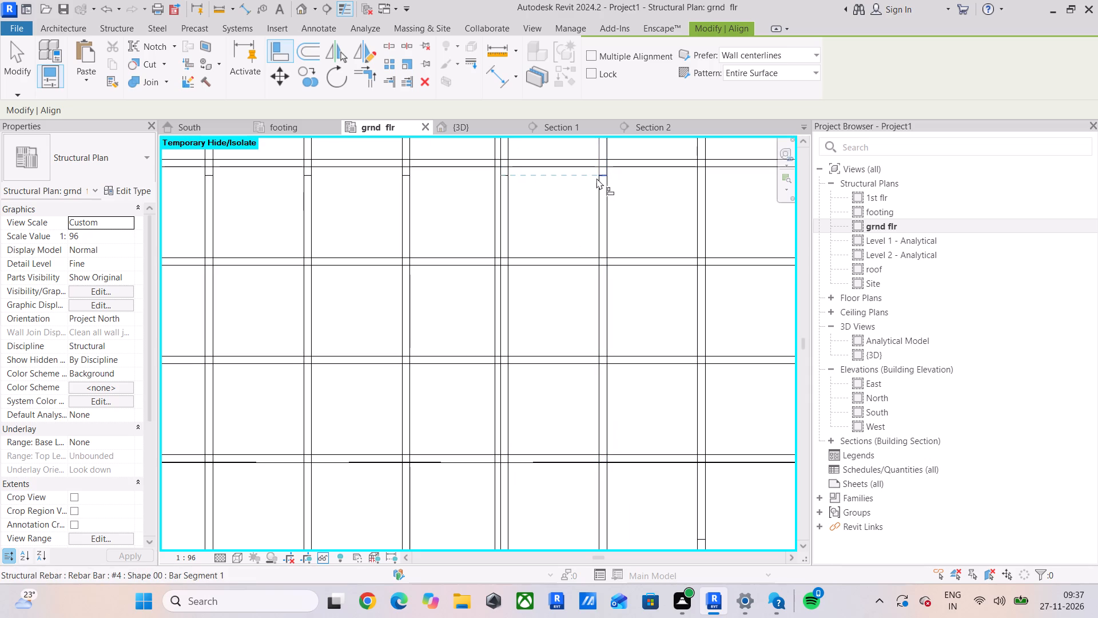
{"action": "left_click", "coordinate": [596, 178]}
{"action": "left_click", "coordinate": [701, 538]}
{"action": "middle_click_drag", "start_coordinate": [630, 415], "coordinate": [420, 458]}
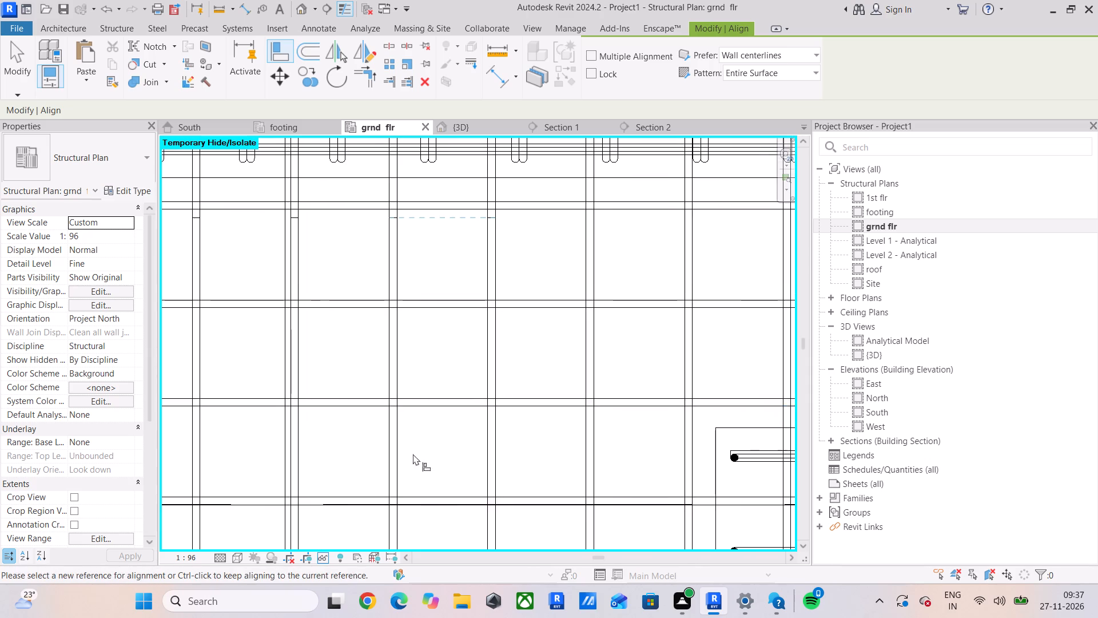
{"action": "left_click", "coordinate": [481, 219]}
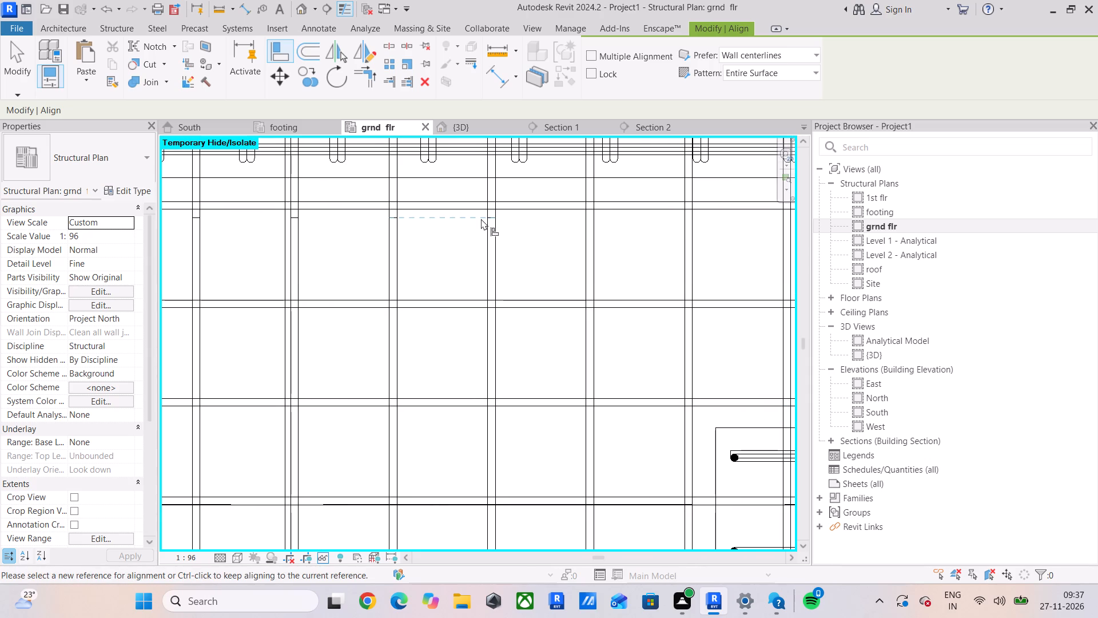
{"action": "left_click", "coordinate": [485, 219]}
{"action": "middle_click_drag", "start_coordinate": [602, 546], "coordinate": [576, 416]}
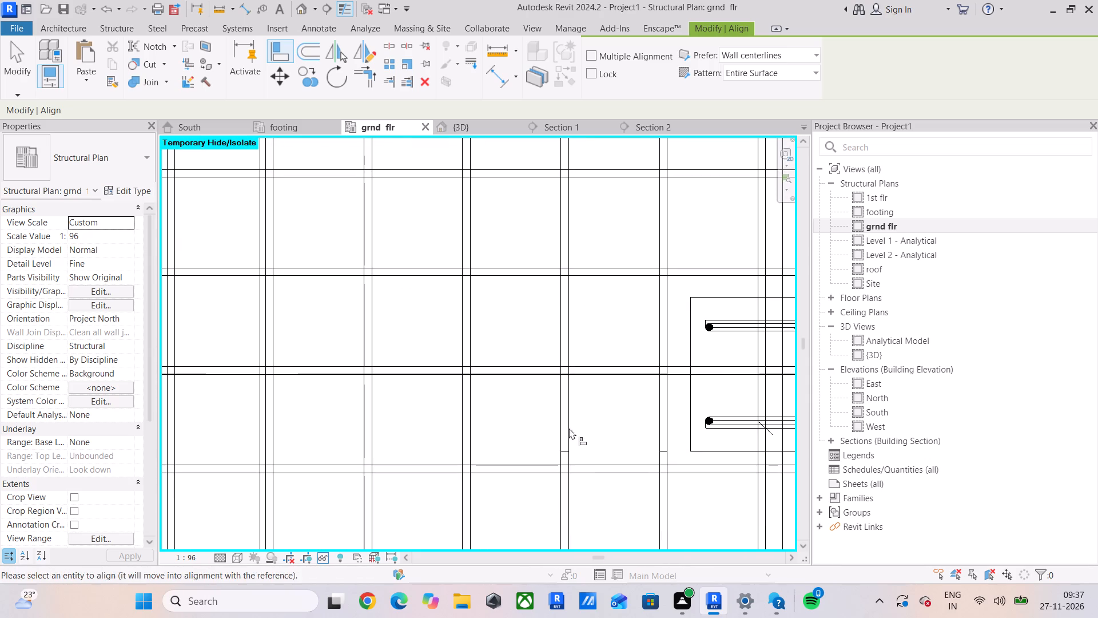
{"action": "left_click", "coordinate": [564, 454]}
Align the lower end of the second-to-last overrunning vertical bar, just before the column footing, with the trimmed bar ends.
{"action": "scroll", "coordinate": [564, 435], "scroll_direction": "down", "scroll_amount": 4}
{"action": "middle_click_drag", "start_coordinate": [564, 457], "coordinate": [559, 500]}
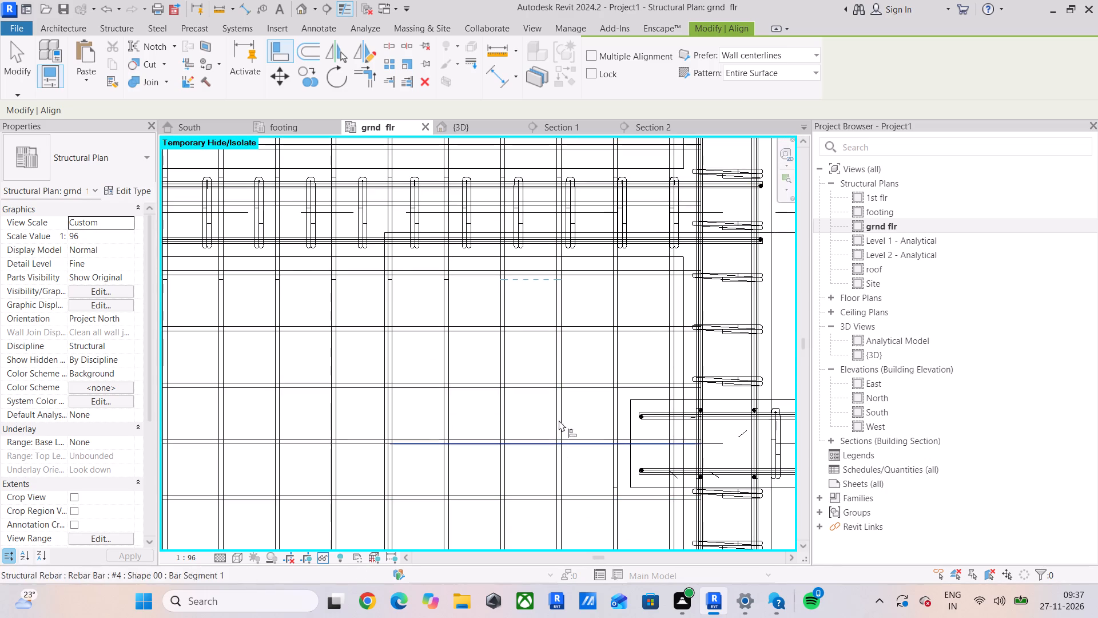
{"action": "scroll", "coordinate": [533, 294], "scroll_direction": "up", "scroll_amount": 3}
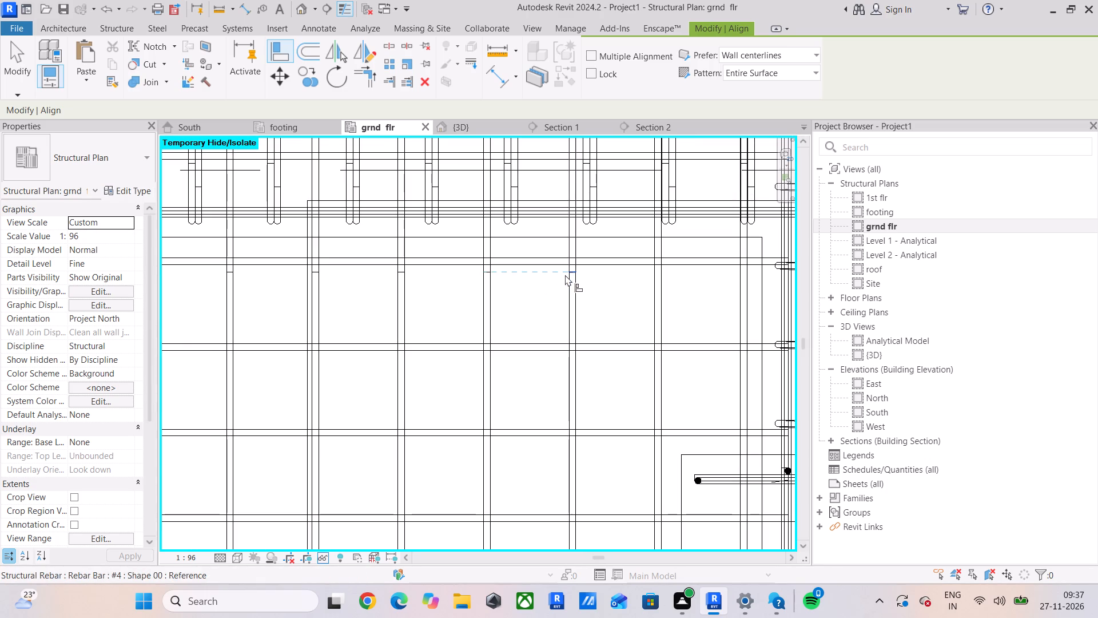
{"action": "left_click", "coordinate": [565, 275]}
{"action": "middle_click_drag", "start_coordinate": [555, 378], "coordinate": [356, 267]}
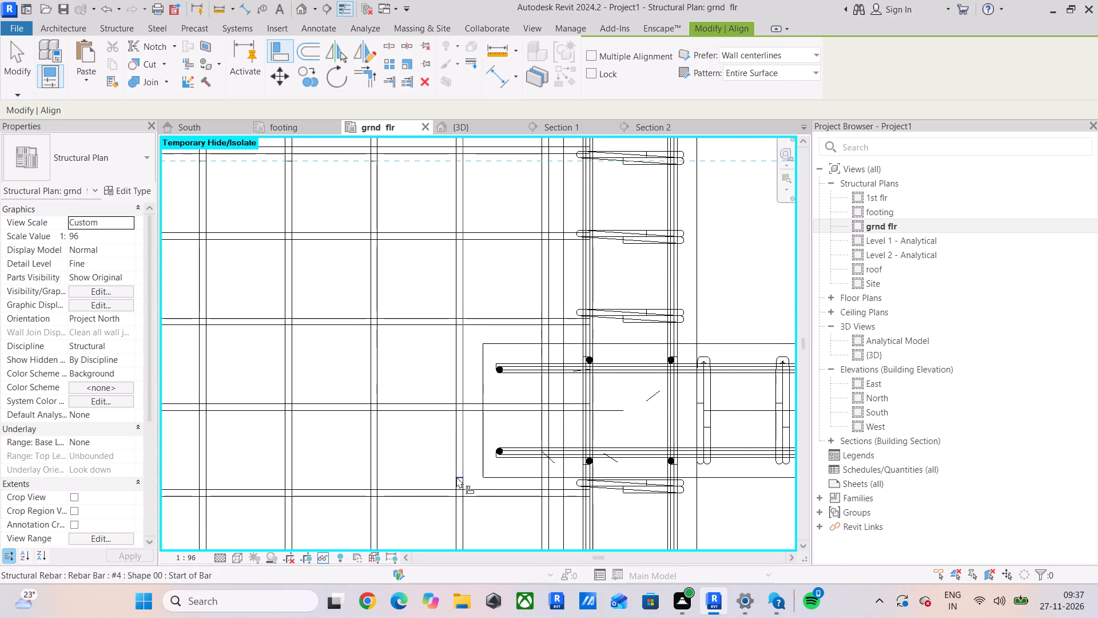
{"action": "left_click", "coordinate": [456, 477]}
Shorten the last overrunning vertical bar, which crosses the column footing, to end between the lower slab's second and third horizontal bars.
{"action": "scroll", "coordinate": [420, 415], "scroll_direction": "down", "scroll_amount": 3}
{"action": "middle_click_drag", "start_coordinate": [420, 415], "coordinate": [420, 446]}
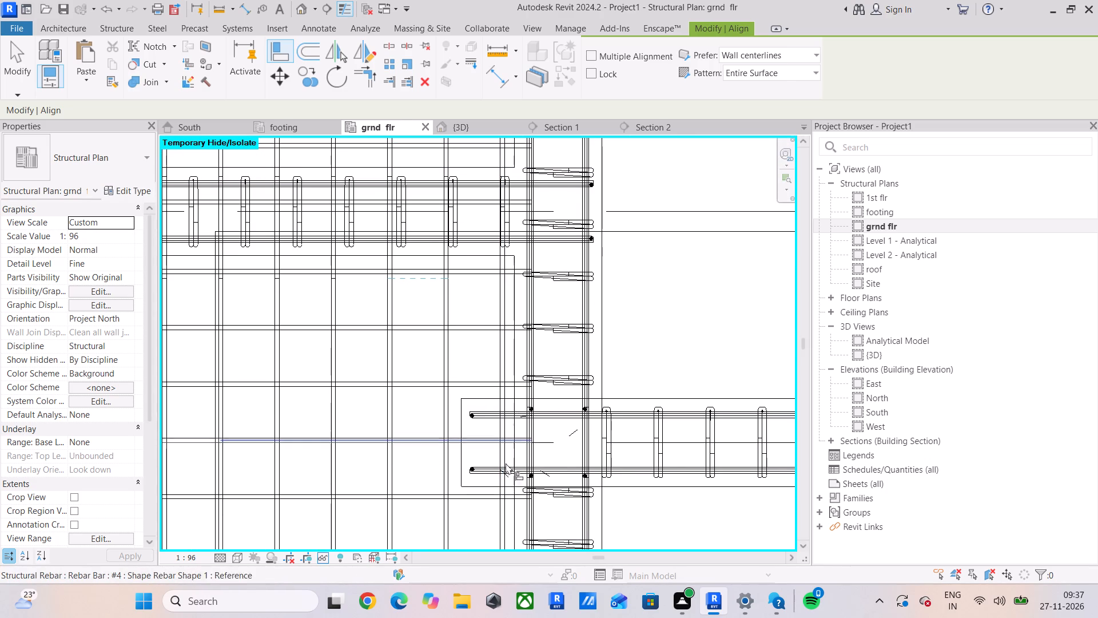
{"action": "scroll", "coordinate": [506, 515], "scroll_direction": "up", "scroll_amount": 9}
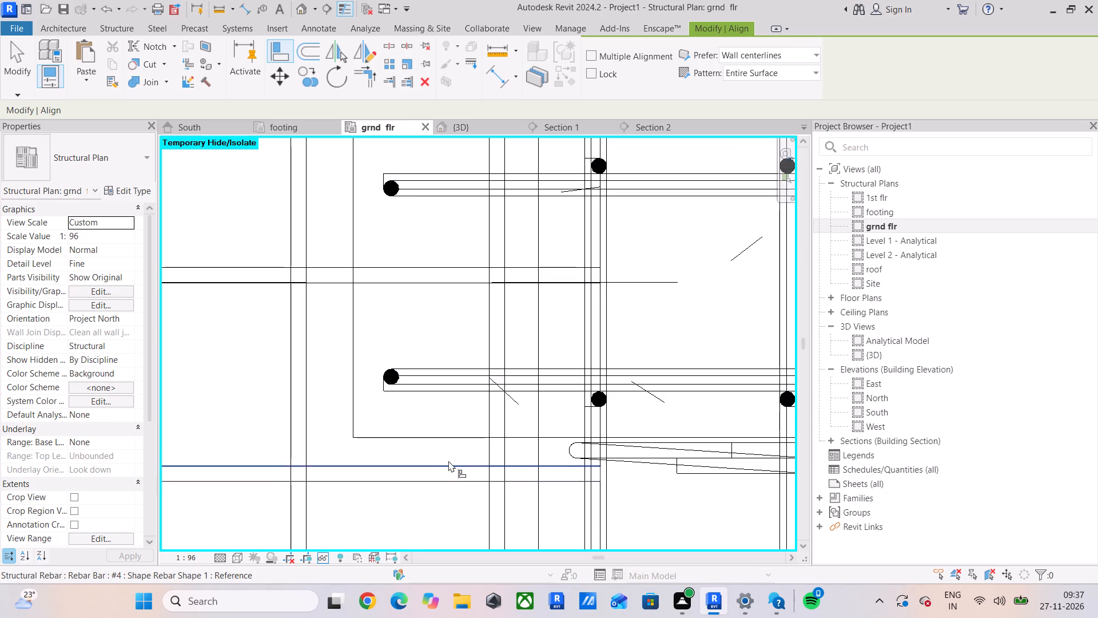
{"action": "scroll", "coordinate": [448, 461], "scroll_direction": "down", "scroll_amount": 4}
{"action": "middle_click_drag", "start_coordinate": [448, 461], "coordinate": [448, 533]}
{"action": "key", "text": "Escape"}
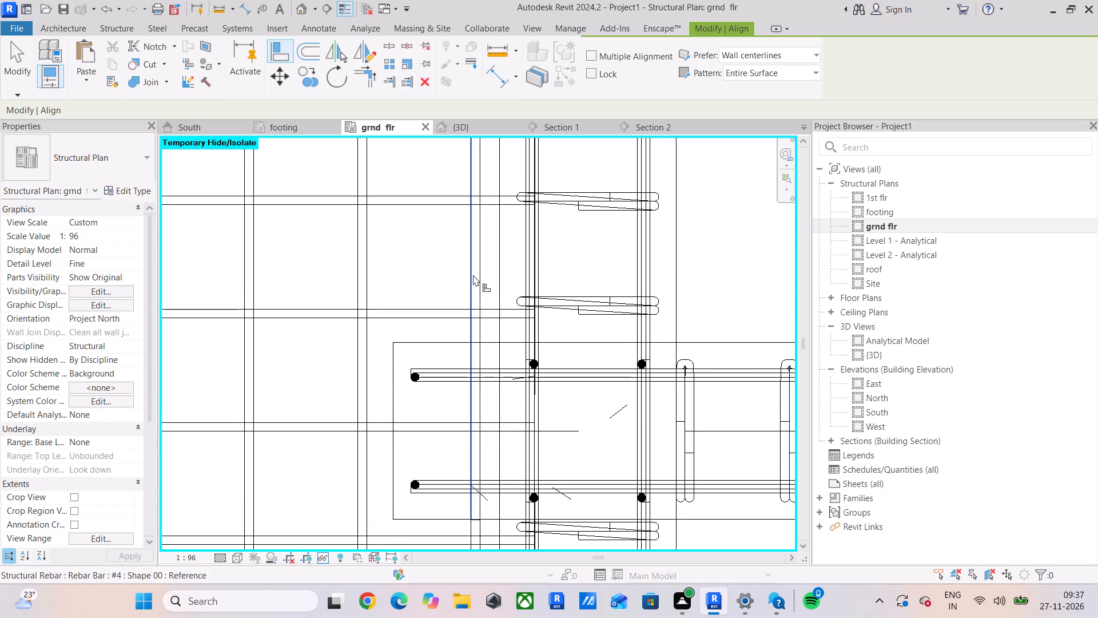
{"action": "key", "text": "Escape"}
{"action": "left_click", "coordinate": [477, 275]}
{"action": "left_click_drag", "start_coordinate": [475, 517], "coordinate": [471, 275]}
{"action": "left_click", "coordinate": [423, 259]}
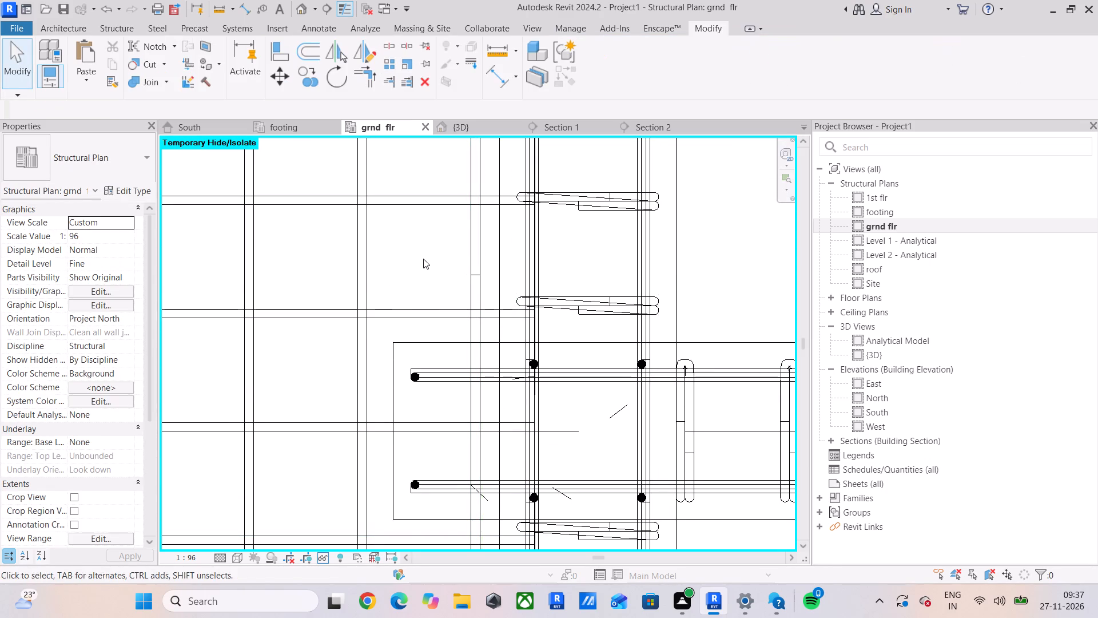
Align the lower end of the last overrunning vertical bar, beside the vertical beam, with the trimmed bar ends below the grid 5 beam.
{"action": "middle_click_drag", "start_coordinate": [423, 259], "coordinate": [468, 422]}
{"action": "left_click", "coordinate": [283, 52]}
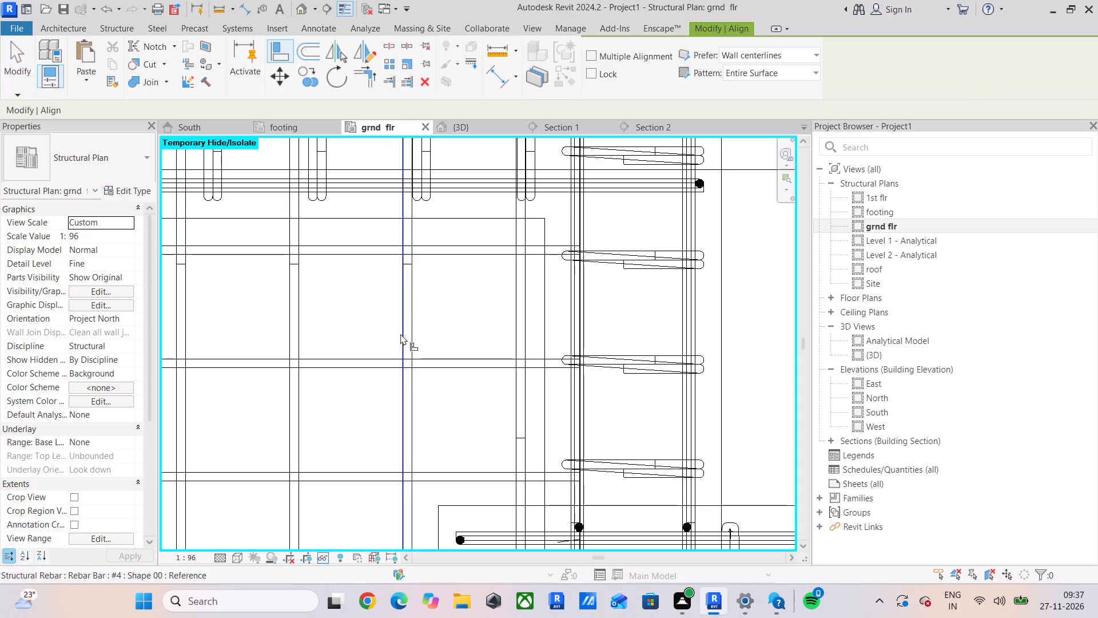
{"action": "left_click", "coordinate": [399, 267]}
{"action": "left_click", "coordinate": [514, 441]}
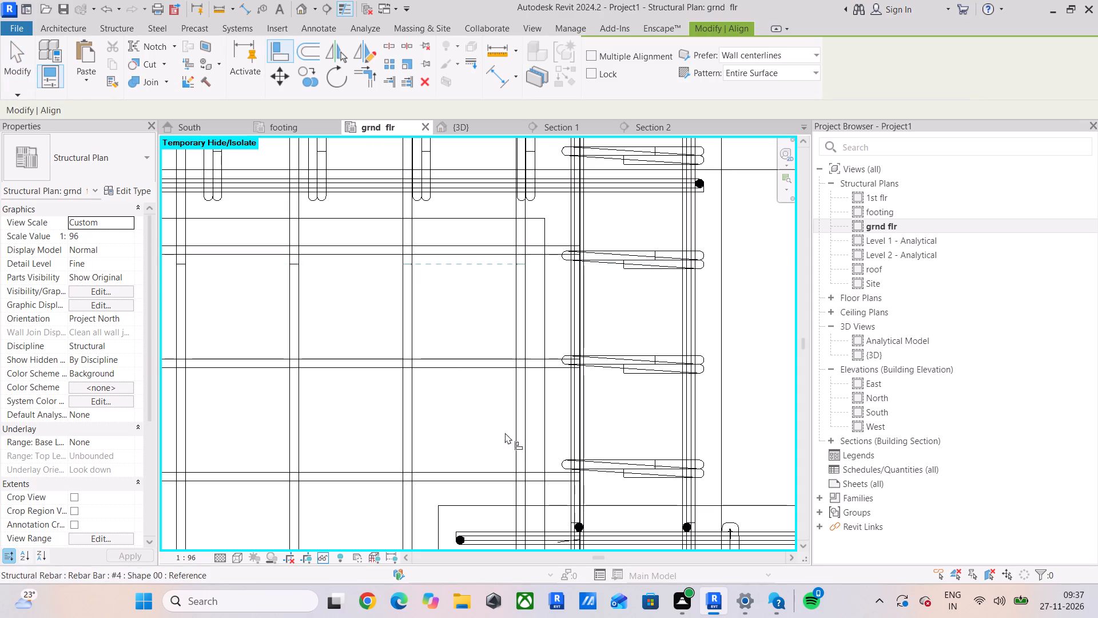
{"action": "scroll", "coordinate": [457, 367], "scroll_direction": "down", "scroll_amount": 3}
{"action": "middle_click_drag", "start_coordinate": [457, 367], "coordinate": [462, 395]}
{"action": "left_click", "coordinate": [464, 372]}
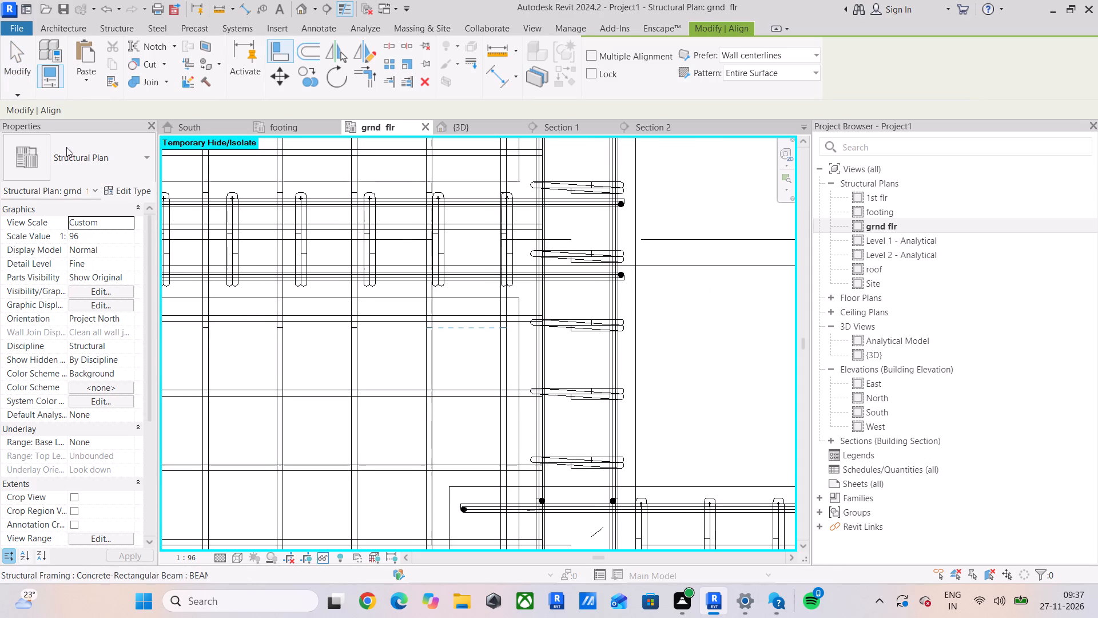
{"action": "left_click", "coordinate": [5, 65]}
Extend the lower slab's second horizontal bar below the grid 5 beam to about the middle of the adjoining vertical beam.
{"action": "scroll", "coordinate": [455, 363], "scroll_direction": "down", "scroll_amount": 2}
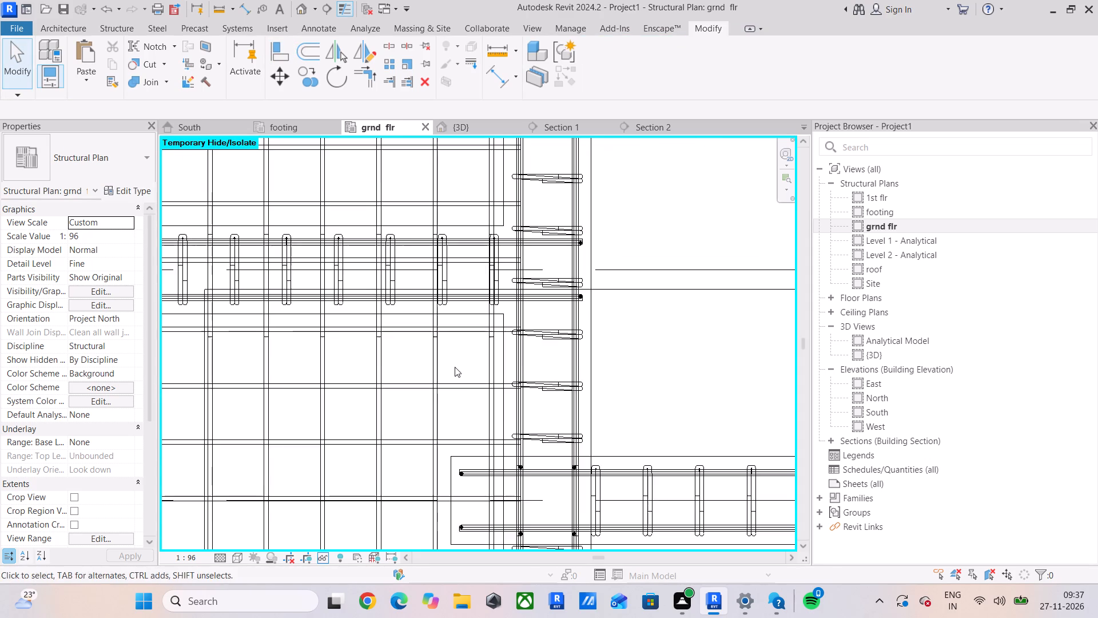
{"action": "middle_click_drag", "start_coordinate": [455, 367], "coordinate": [477, 410]}
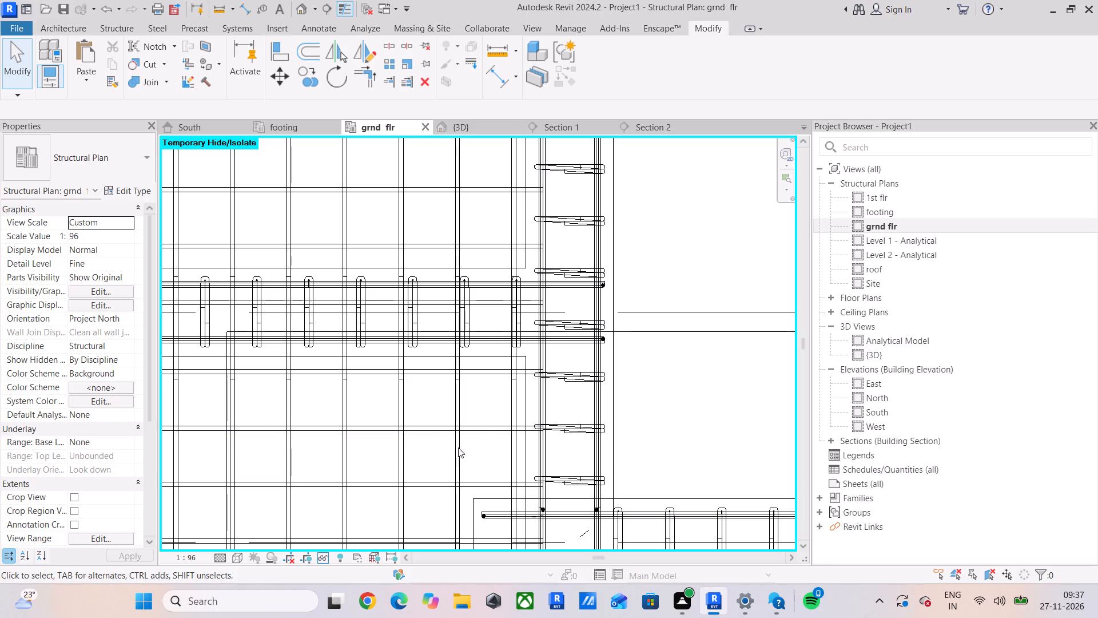
{"action": "left_click", "coordinate": [480, 434]}
{"action": "scroll", "coordinate": [543, 437], "scroll_direction": "up", "scroll_amount": 4}
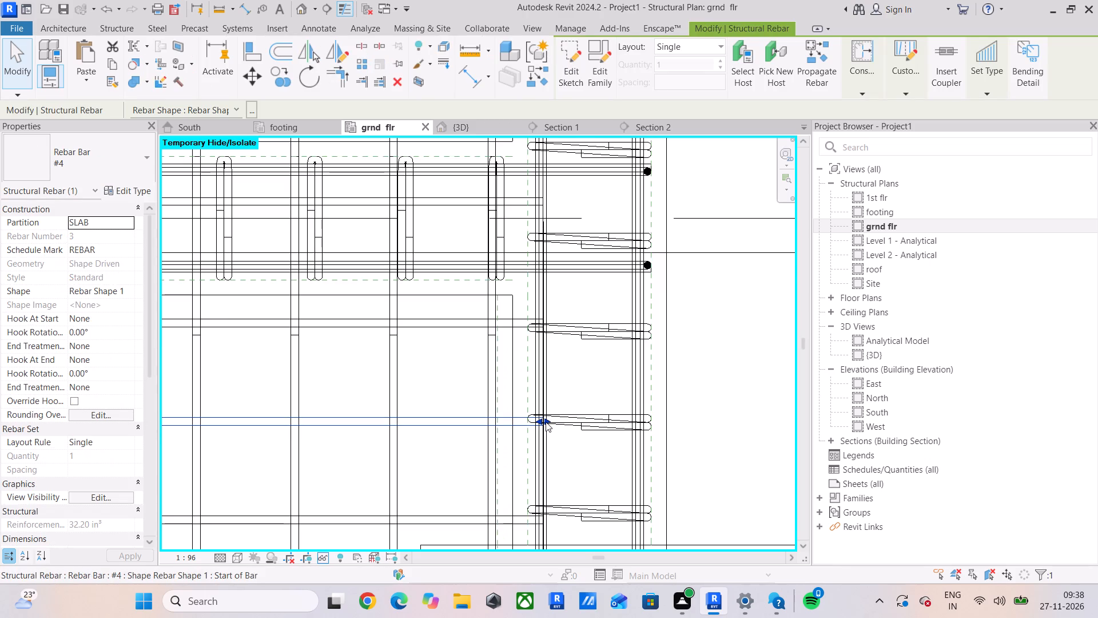
{"action": "left_click_drag", "start_coordinate": [549, 418], "coordinate": [590, 422]}
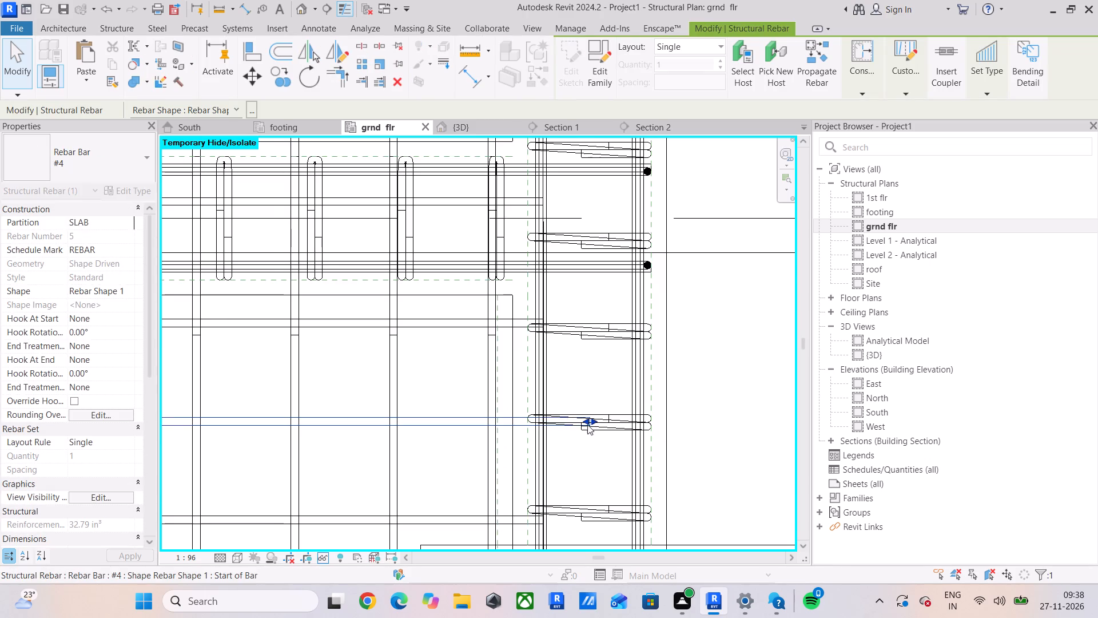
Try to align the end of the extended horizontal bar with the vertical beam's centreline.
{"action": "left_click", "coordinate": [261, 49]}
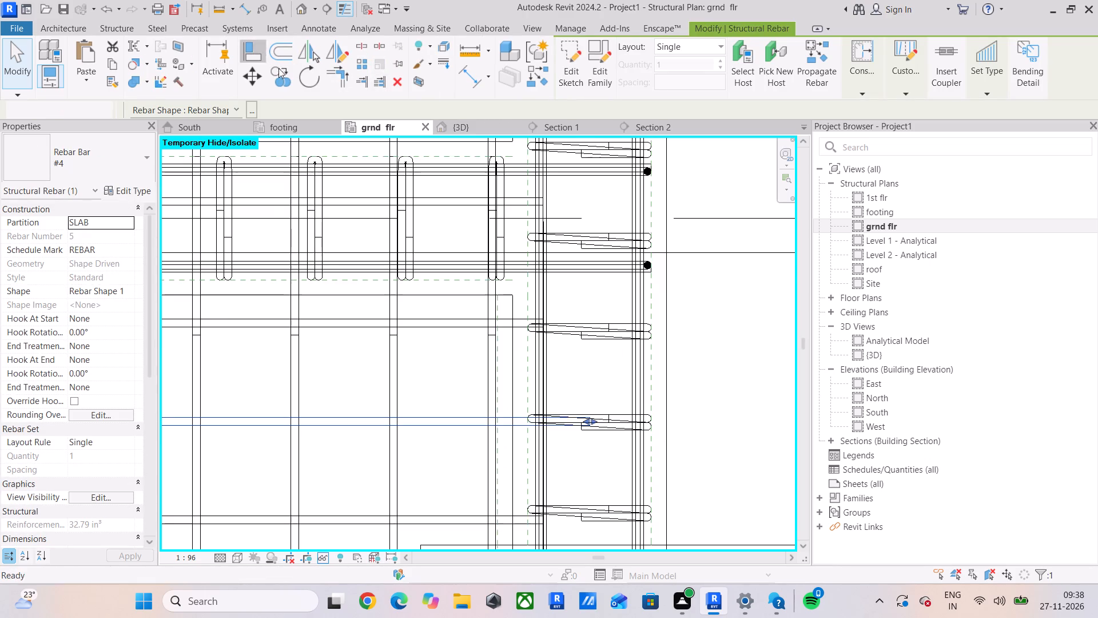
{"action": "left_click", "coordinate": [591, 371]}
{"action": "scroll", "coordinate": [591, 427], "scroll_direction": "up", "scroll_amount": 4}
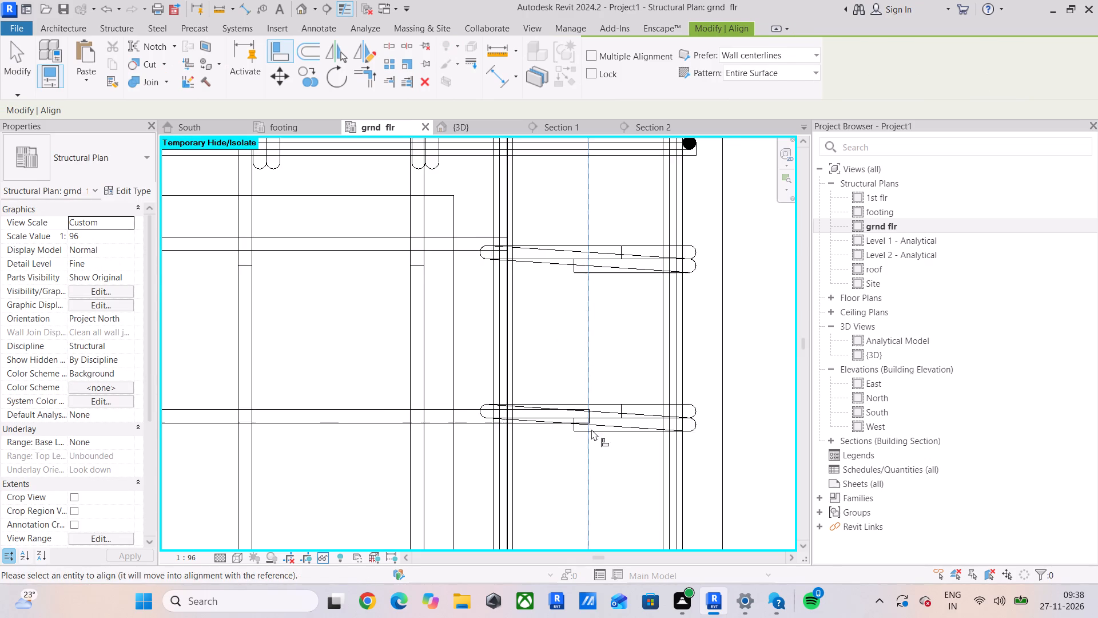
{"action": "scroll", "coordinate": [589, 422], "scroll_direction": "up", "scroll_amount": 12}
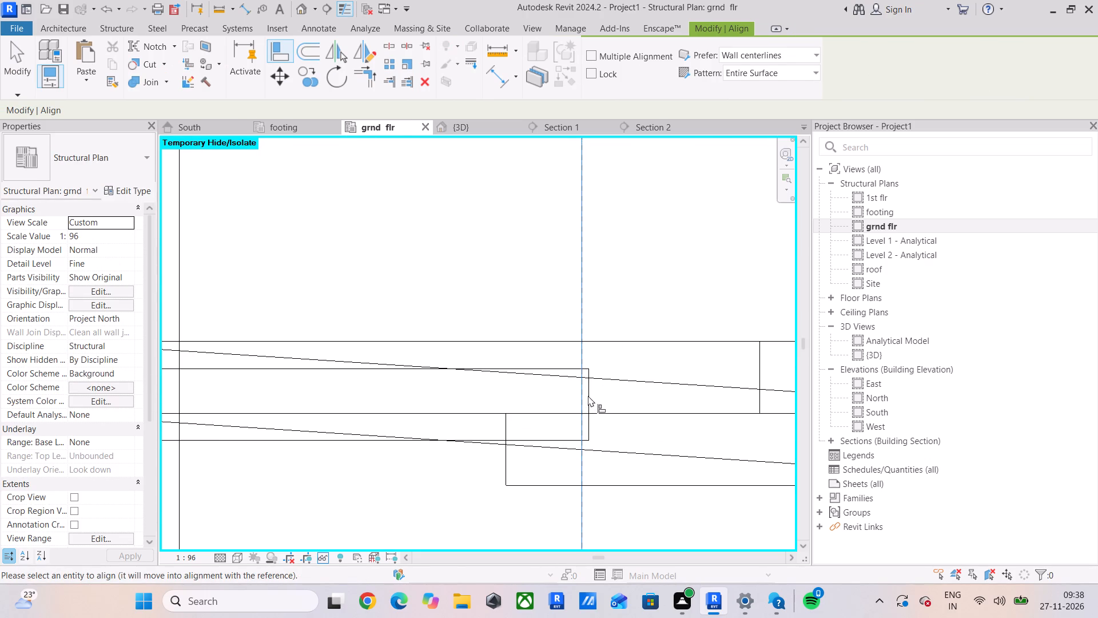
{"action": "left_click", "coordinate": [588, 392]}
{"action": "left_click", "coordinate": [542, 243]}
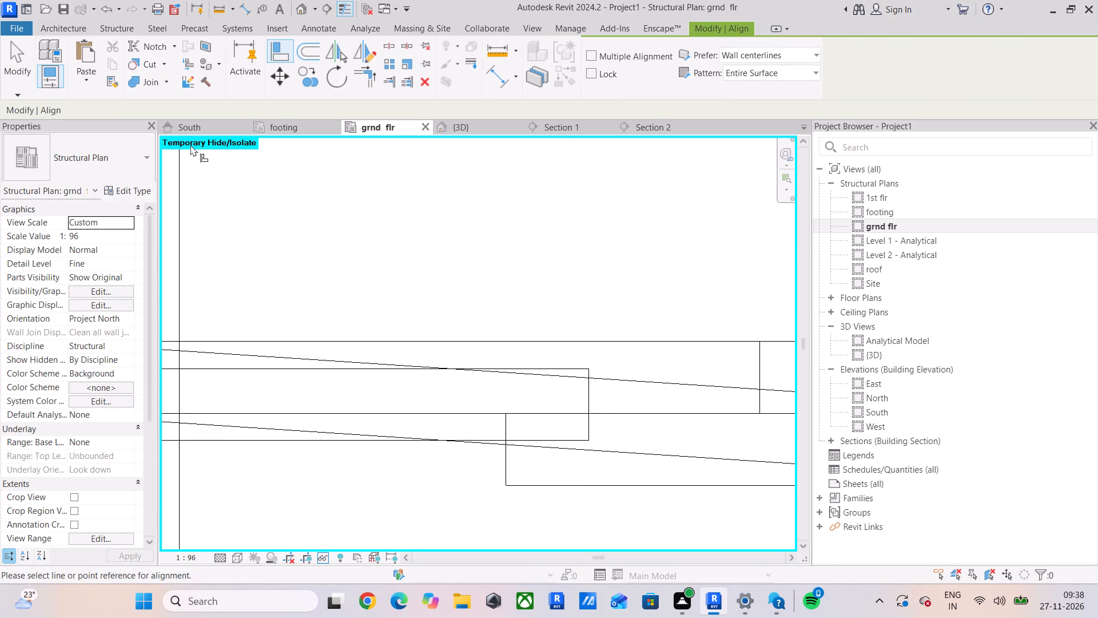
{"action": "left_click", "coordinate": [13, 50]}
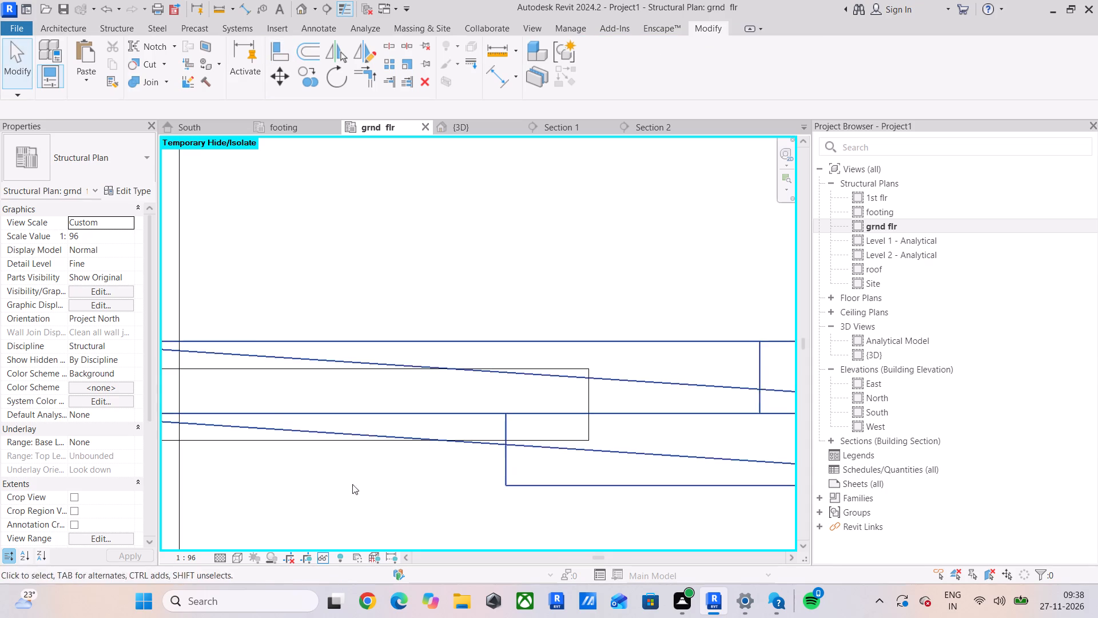
Adjust the extended horizontal bar's end slightly to the vertical beam's centreline.
{"action": "left_click", "coordinate": [592, 401]}
{"action": "left_click", "coordinate": [585, 405]}
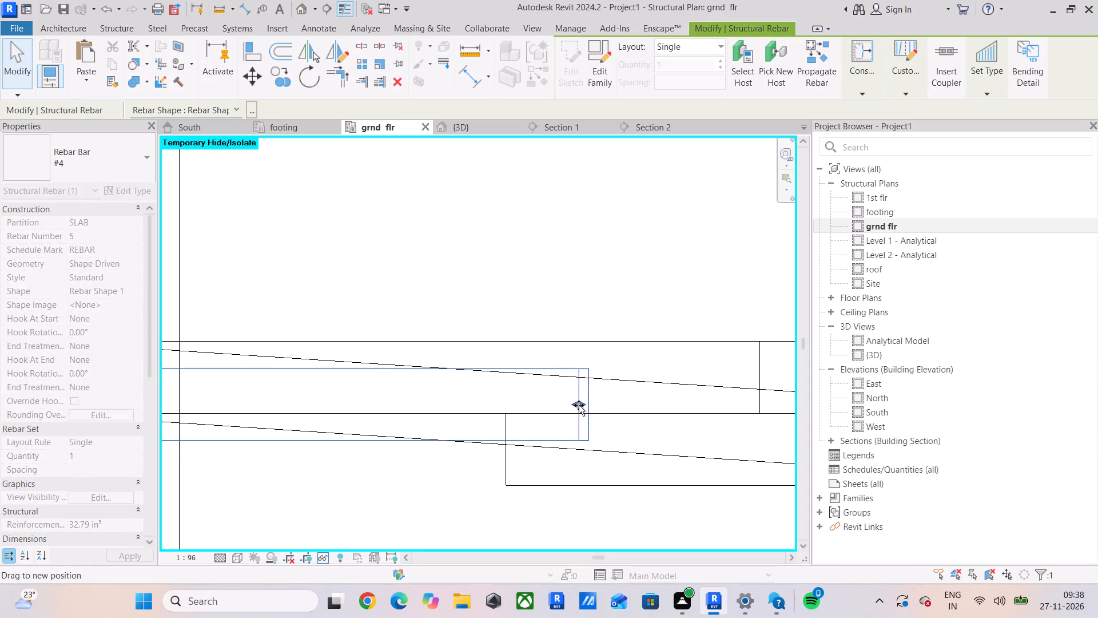
{"action": "scroll", "coordinate": [580, 412], "scroll_direction": "down", "scroll_amount": 10}
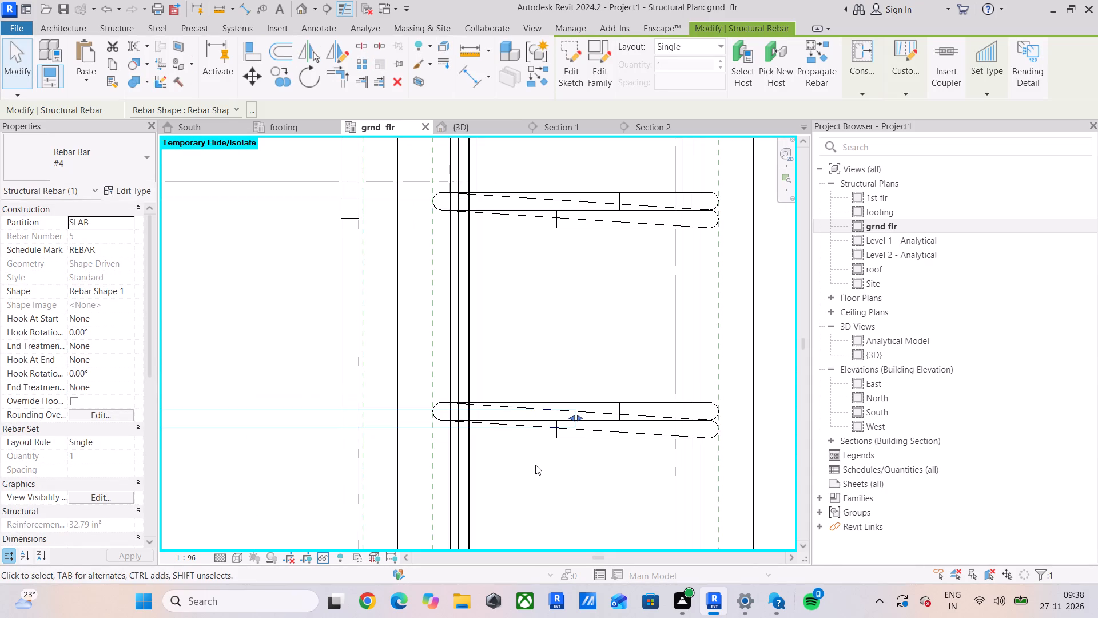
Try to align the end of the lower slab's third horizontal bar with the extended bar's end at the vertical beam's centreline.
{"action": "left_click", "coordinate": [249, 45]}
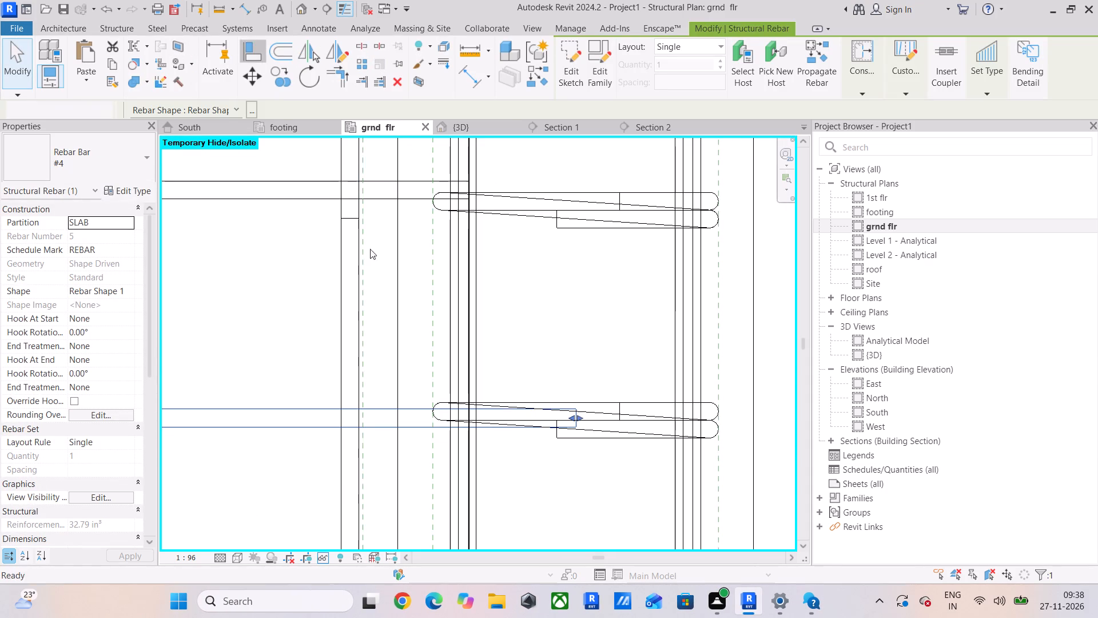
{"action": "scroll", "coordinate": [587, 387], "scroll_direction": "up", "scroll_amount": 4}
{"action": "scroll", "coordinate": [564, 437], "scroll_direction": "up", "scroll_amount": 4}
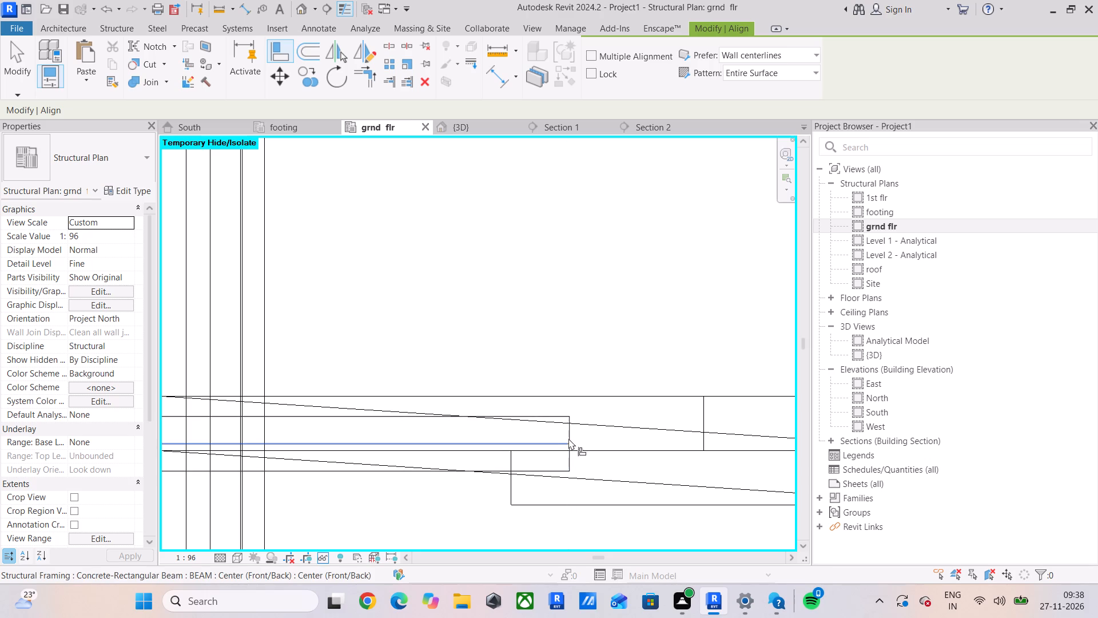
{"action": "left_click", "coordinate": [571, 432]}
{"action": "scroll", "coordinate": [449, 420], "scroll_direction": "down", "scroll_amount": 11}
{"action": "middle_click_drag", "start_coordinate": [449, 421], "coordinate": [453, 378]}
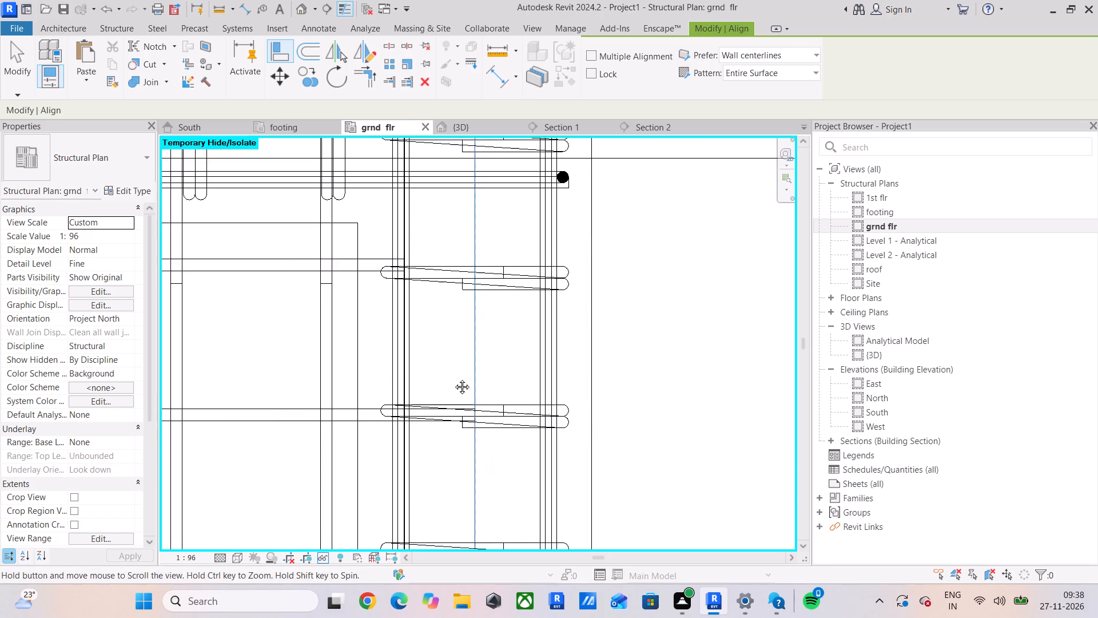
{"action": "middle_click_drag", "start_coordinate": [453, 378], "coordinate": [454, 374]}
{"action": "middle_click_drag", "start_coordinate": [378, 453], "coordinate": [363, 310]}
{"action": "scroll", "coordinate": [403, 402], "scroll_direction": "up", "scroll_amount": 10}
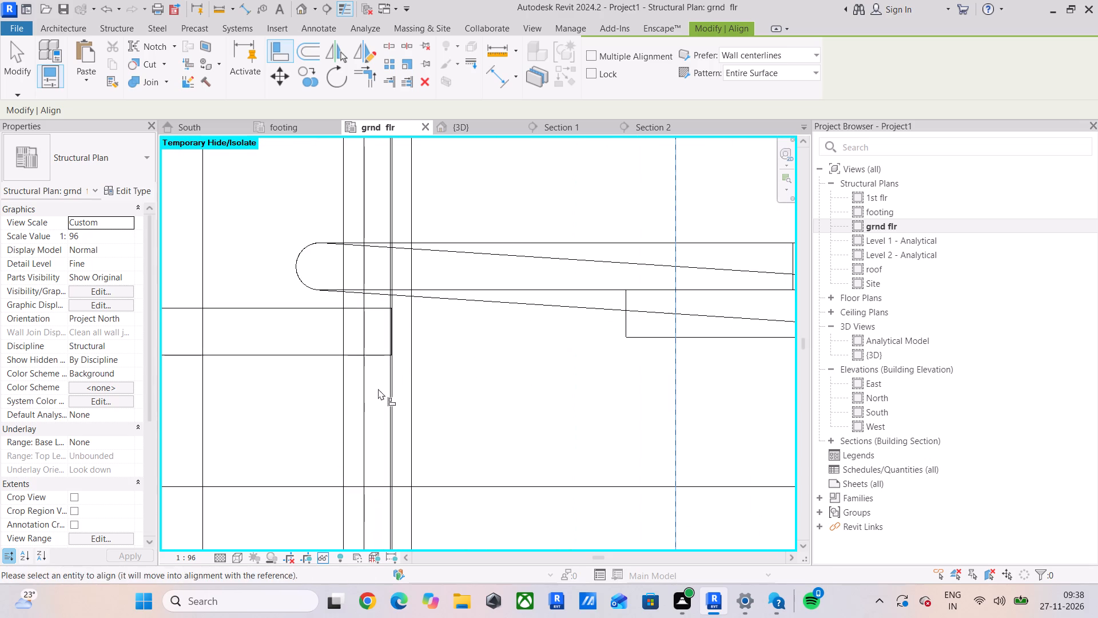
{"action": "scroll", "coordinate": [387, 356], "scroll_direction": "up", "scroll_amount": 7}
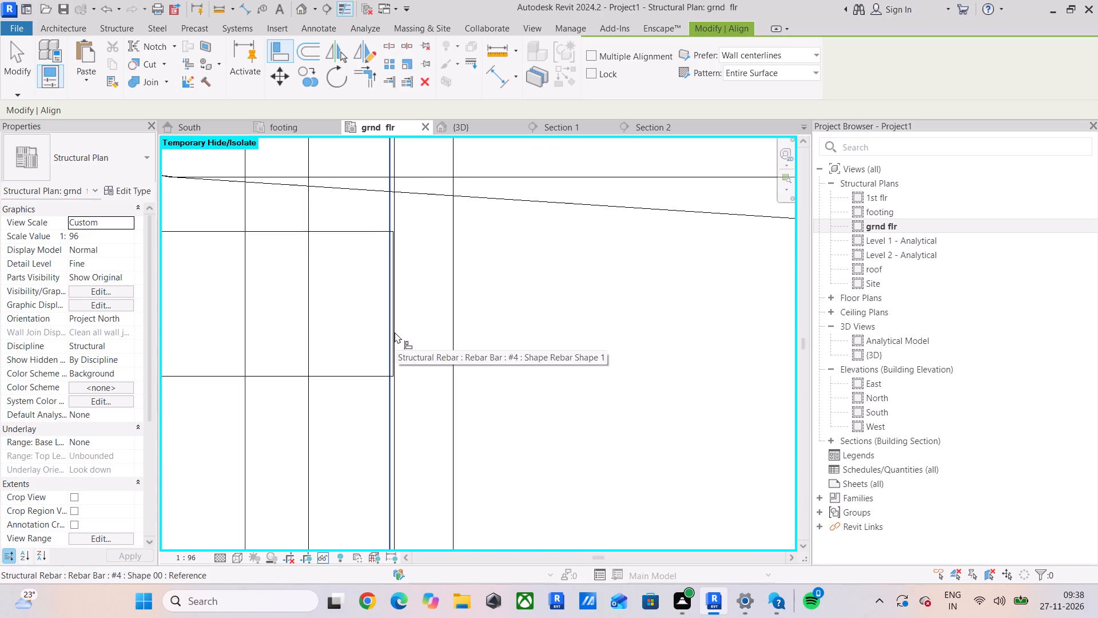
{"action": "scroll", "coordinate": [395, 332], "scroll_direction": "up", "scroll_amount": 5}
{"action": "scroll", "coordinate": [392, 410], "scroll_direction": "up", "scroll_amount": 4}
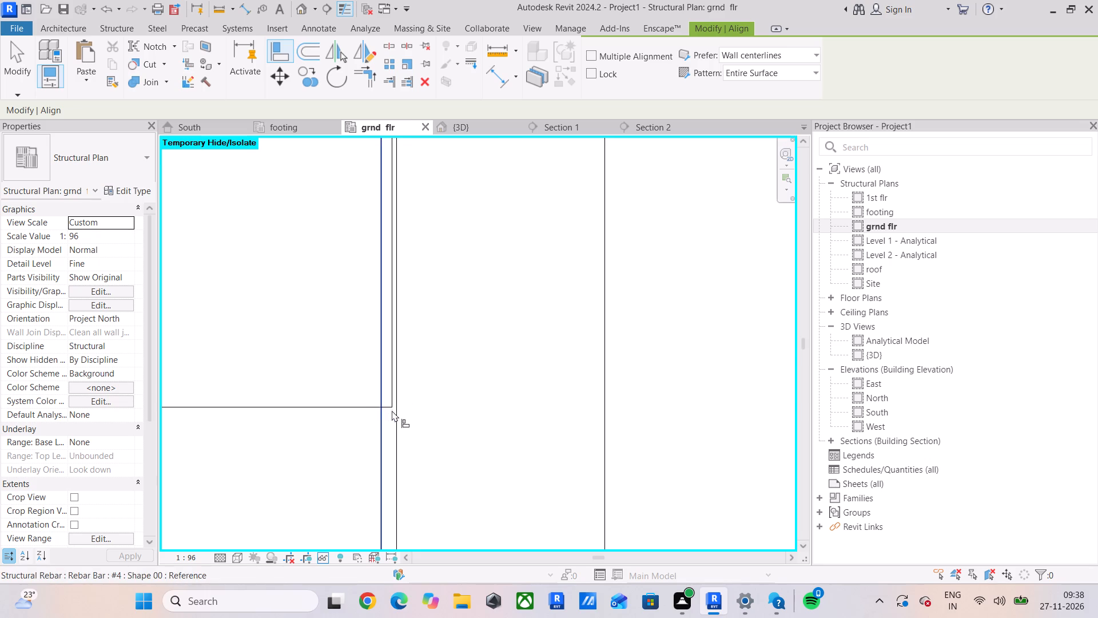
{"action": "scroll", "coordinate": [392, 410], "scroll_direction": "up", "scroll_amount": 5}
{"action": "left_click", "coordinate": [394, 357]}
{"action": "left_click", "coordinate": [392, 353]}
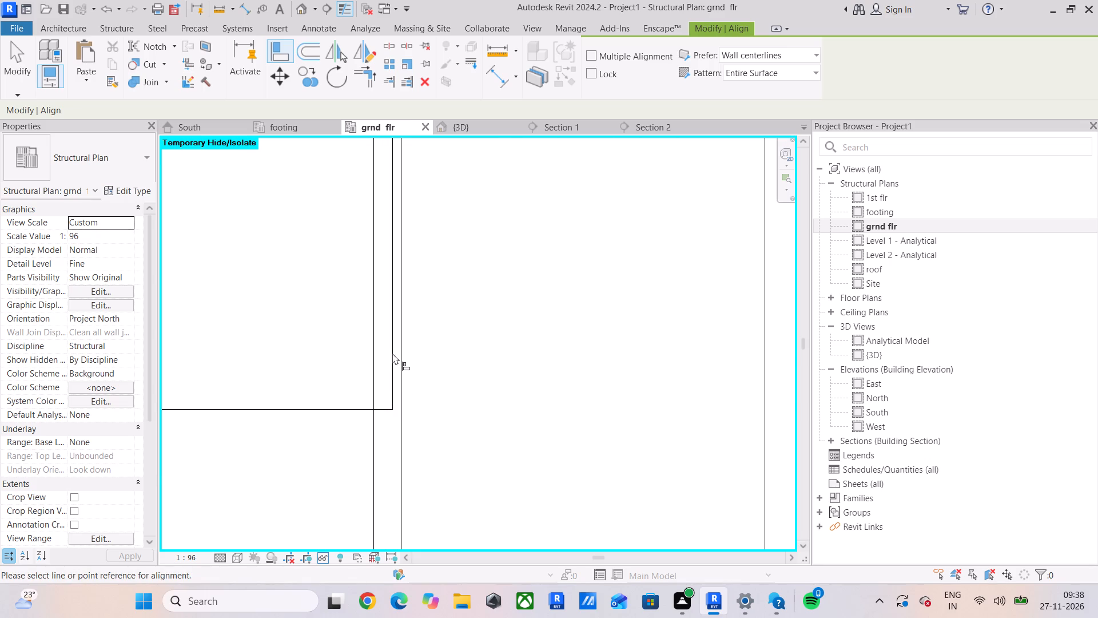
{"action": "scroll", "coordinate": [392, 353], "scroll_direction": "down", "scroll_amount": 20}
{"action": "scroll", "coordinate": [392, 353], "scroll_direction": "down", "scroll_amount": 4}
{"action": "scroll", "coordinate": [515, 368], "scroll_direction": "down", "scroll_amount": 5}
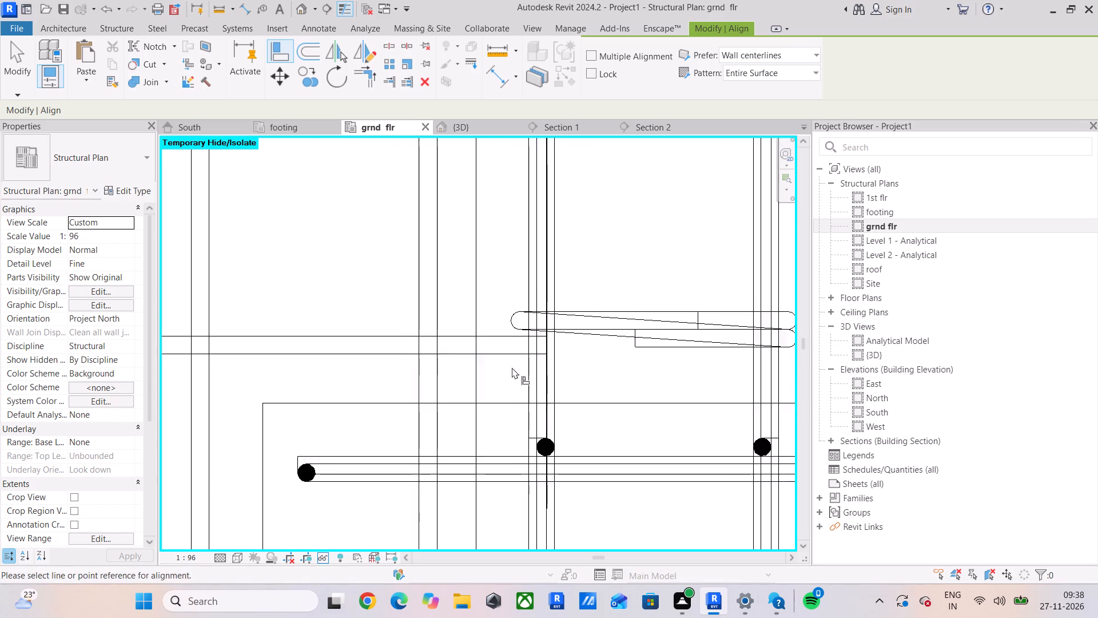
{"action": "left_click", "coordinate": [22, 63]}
Align the first two stirrups of the horizontal beam along the slab mesh's upper edge, starting beside the vertical beam, with the slab's vertical bars.
{"action": "scroll", "coordinate": [270, 319], "scroll_direction": "down", "scroll_amount": 5}
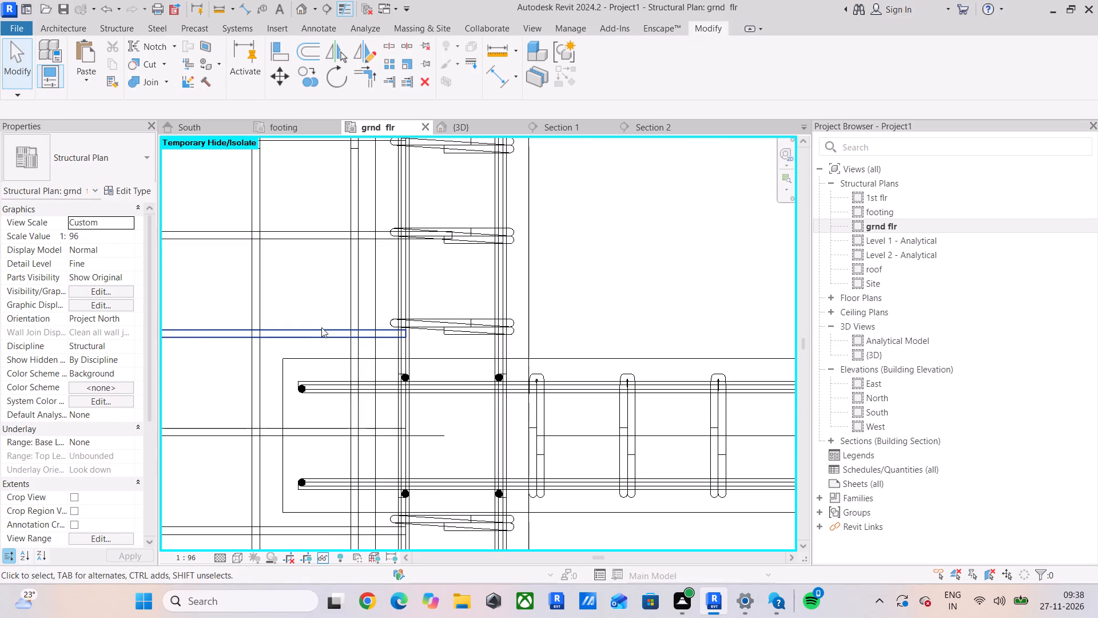
{"action": "scroll", "coordinate": [322, 332], "scroll_direction": "down", "scroll_amount": 3}
{"action": "middle_click_drag", "start_coordinate": [322, 334], "coordinate": [305, 359]}
{"action": "scroll", "coordinate": [305, 360], "scroll_direction": "down", "scroll_amount": 5}
{"action": "middle_click_drag", "start_coordinate": [305, 360], "coordinate": [305, 403]}
{"action": "scroll", "coordinate": [315, 388], "scroll_direction": "down", "scroll_amount": 2}
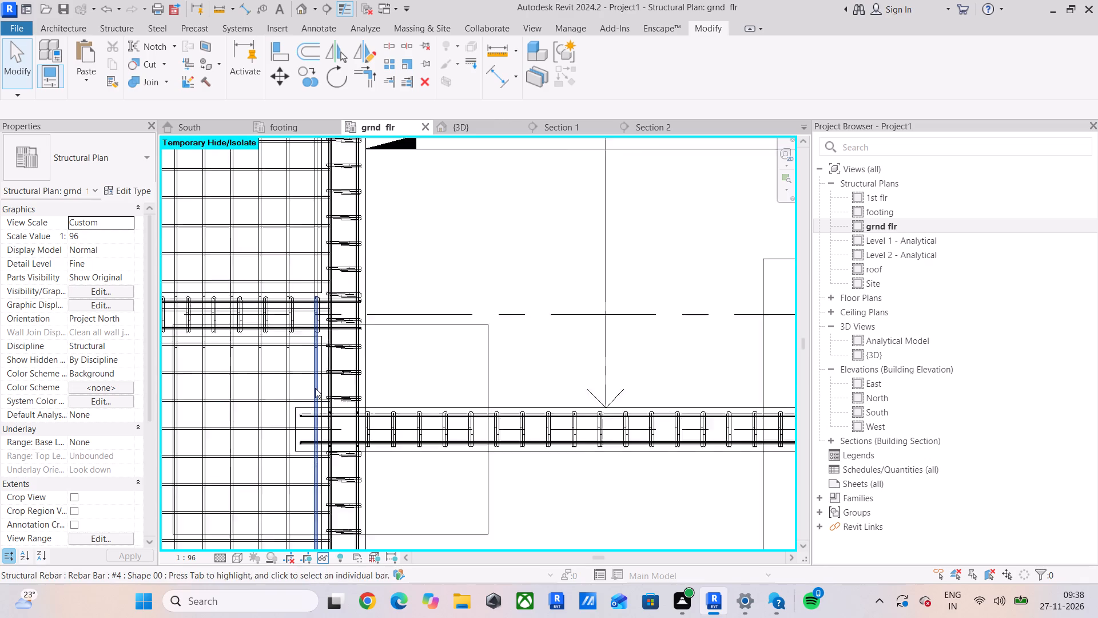
{"action": "scroll", "coordinate": [315, 388], "scroll_direction": "down", "scroll_amount": 2}
{"action": "middle_click_drag", "start_coordinate": [319, 382], "coordinate": [332, 464]}
{"action": "middle_click_drag", "start_coordinate": [356, 347], "coordinate": [408, 595]}
{"action": "scroll", "coordinate": [381, 420], "scroll_direction": "down", "scroll_amount": 3}
{"action": "middle_click_drag", "start_coordinate": [383, 419], "coordinate": [414, 432]}
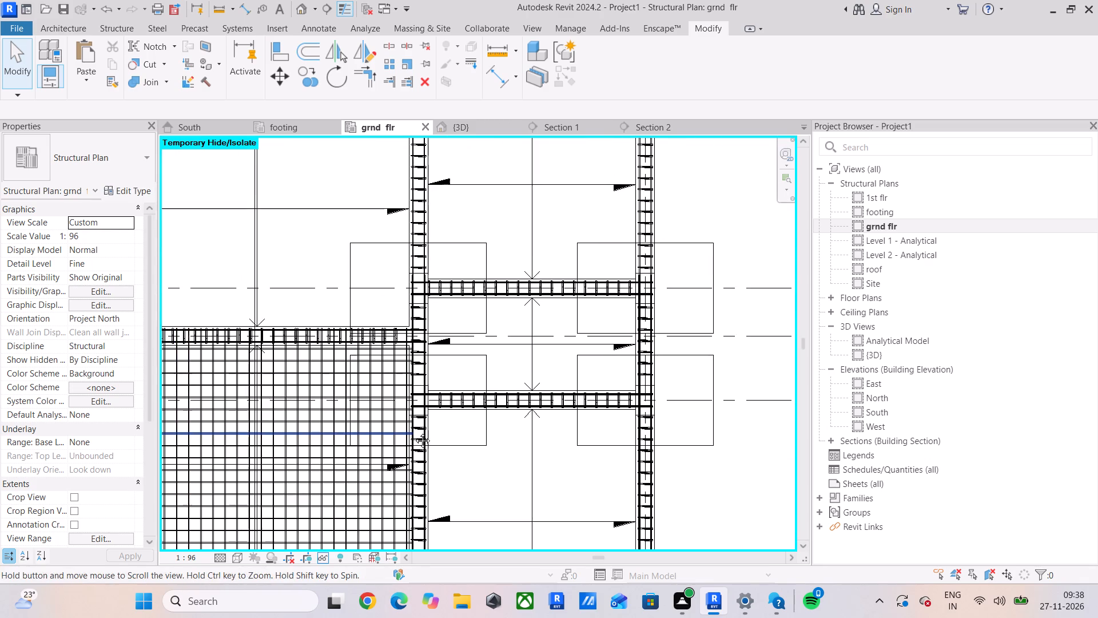
{"action": "middle_click_drag", "start_coordinate": [414, 432], "coordinate": [417, 434]}
{"action": "scroll", "coordinate": [404, 303], "scroll_direction": "up", "scroll_amount": 15}
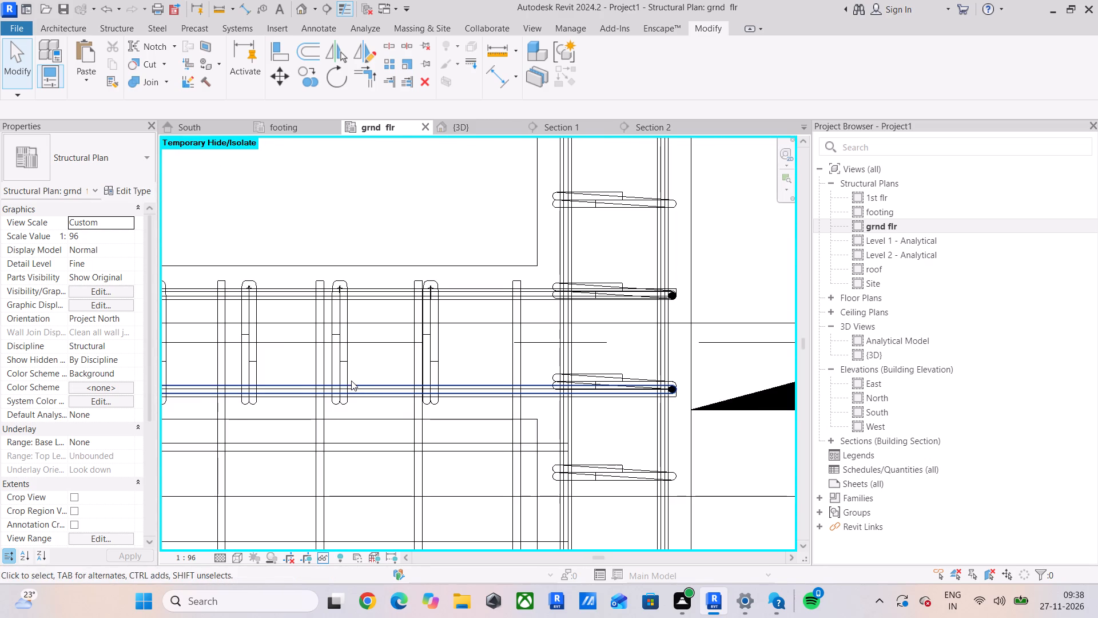
{"action": "left_click", "coordinate": [287, 54]}
{"action": "scroll", "coordinate": [523, 336], "scroll_direction": "up", "scroll_amount": 4}
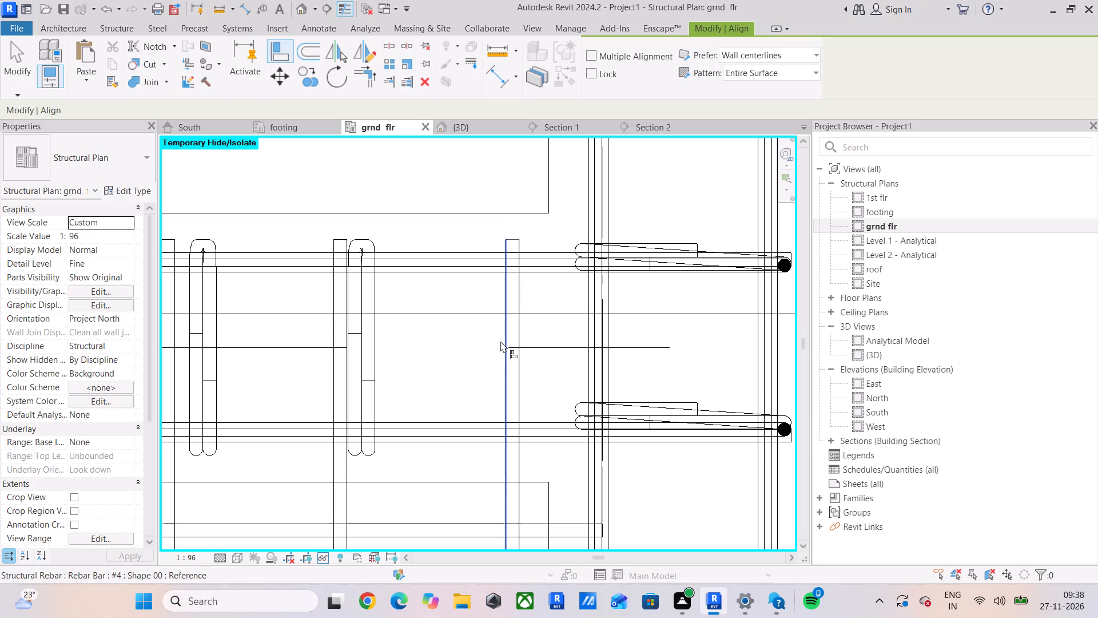
{"action": "left_click", "coordinate": [500, 341]}
{"action": "left_click", "coordinate": [347, 318]}
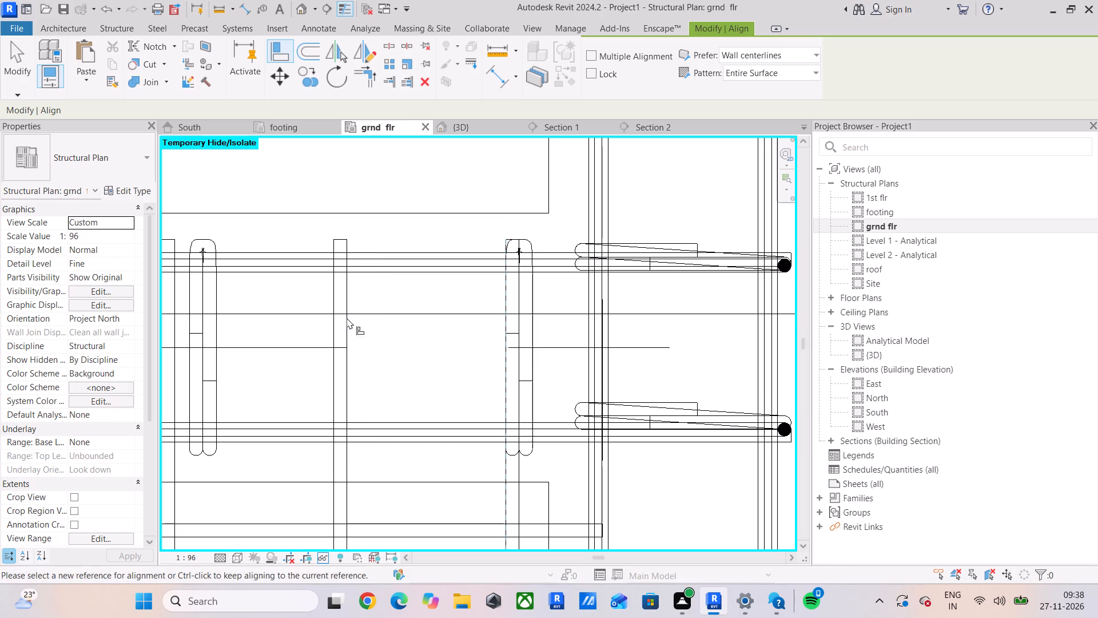
{"action": "left_click", "coordinate": [329, 332]}
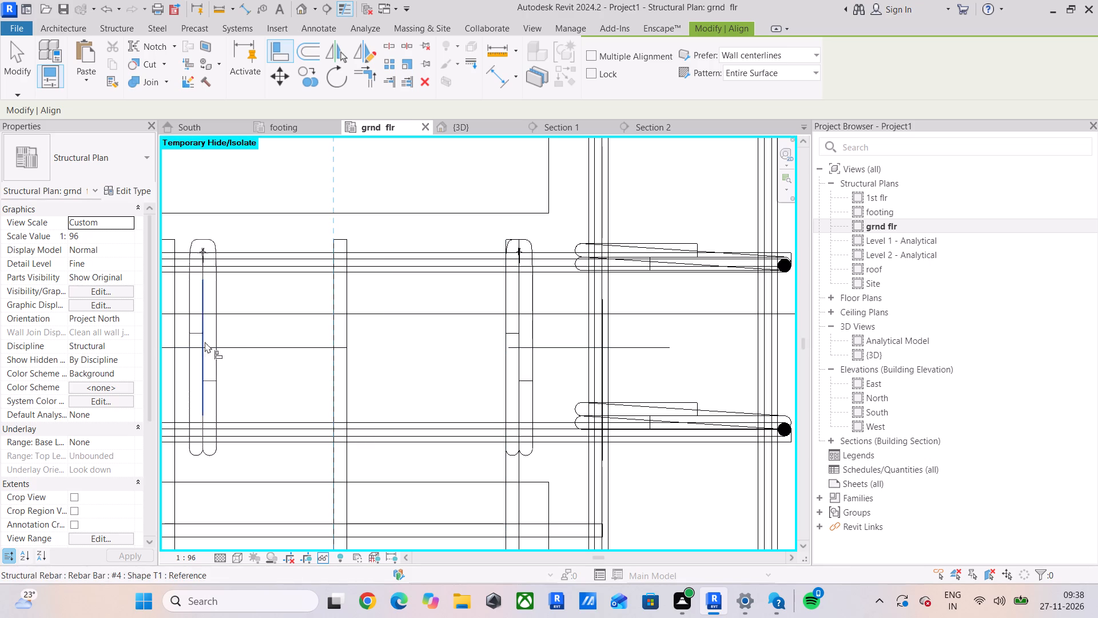
{"action": "left_click", "coordinate": [186, 343]}
Align the third to fifth stirrups of the same horizontal beam with the next three vertical slab bars.
{"action": "middle_click_drag", "start_coordinate": [210, 371], "coordinate": [456, 384]}
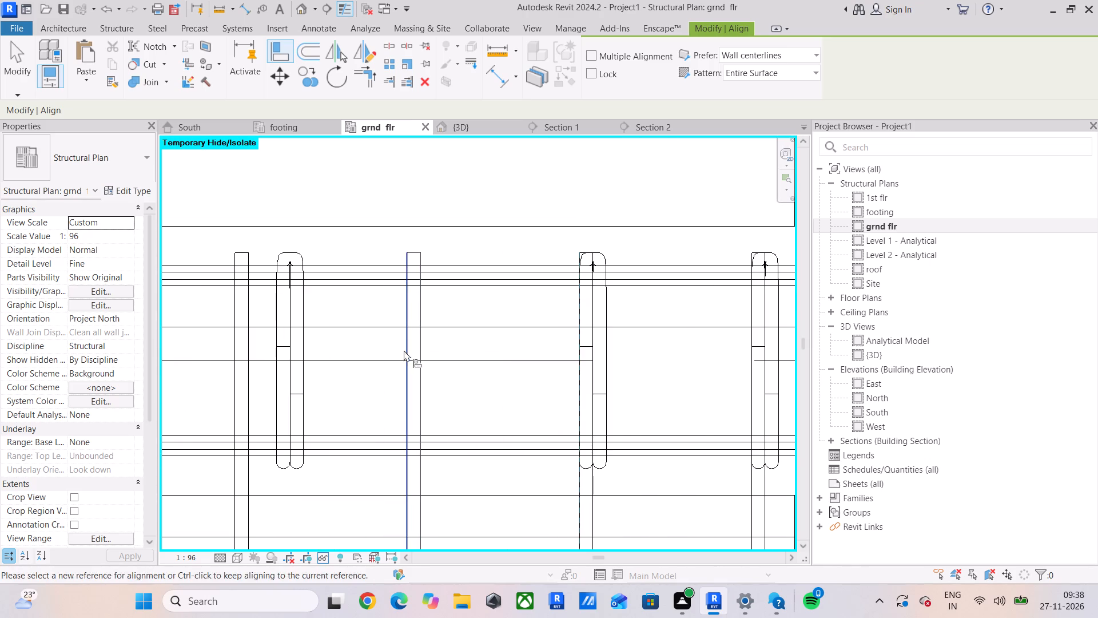
{"action": "left_click", "coordinate": [406, 348]}
{"action": "left_click", "coordinate": [274, 355]}
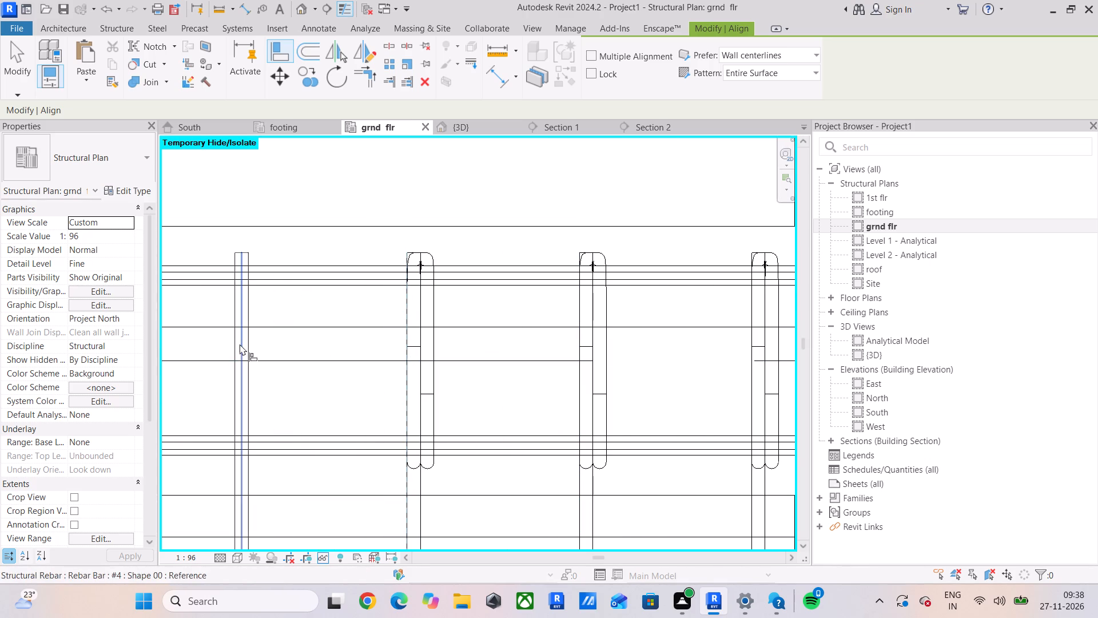
{"action": "left_click", "coordinate": [232, 346]}
{"action": "middle_click_drag", "start_coordinate": [232, 347], "coordinate": [554, 365]}
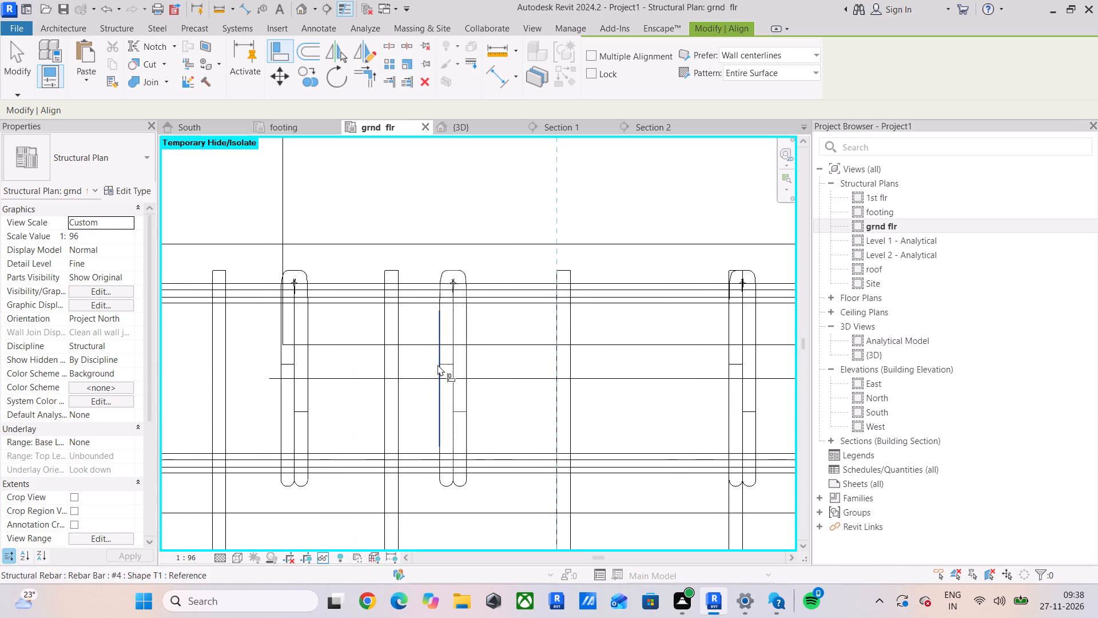
{"action": "left_click", "coordinate": [437, 365]}
{"action": "left_click", "coordinate": [380, 365]}
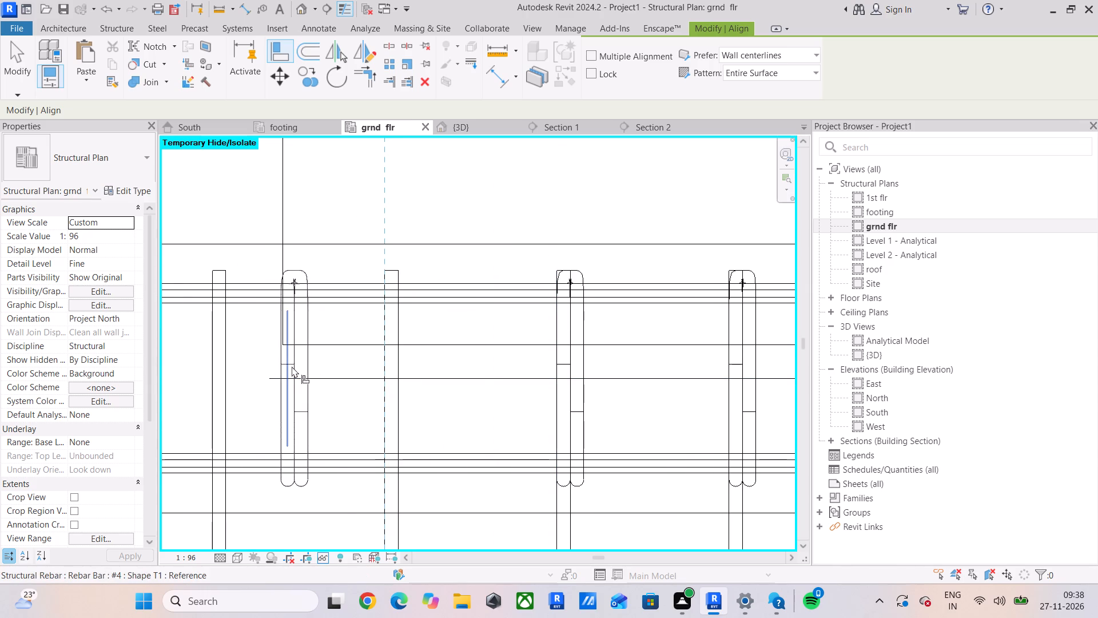
{"action": "left_click", "coordinate": [277, 365]}
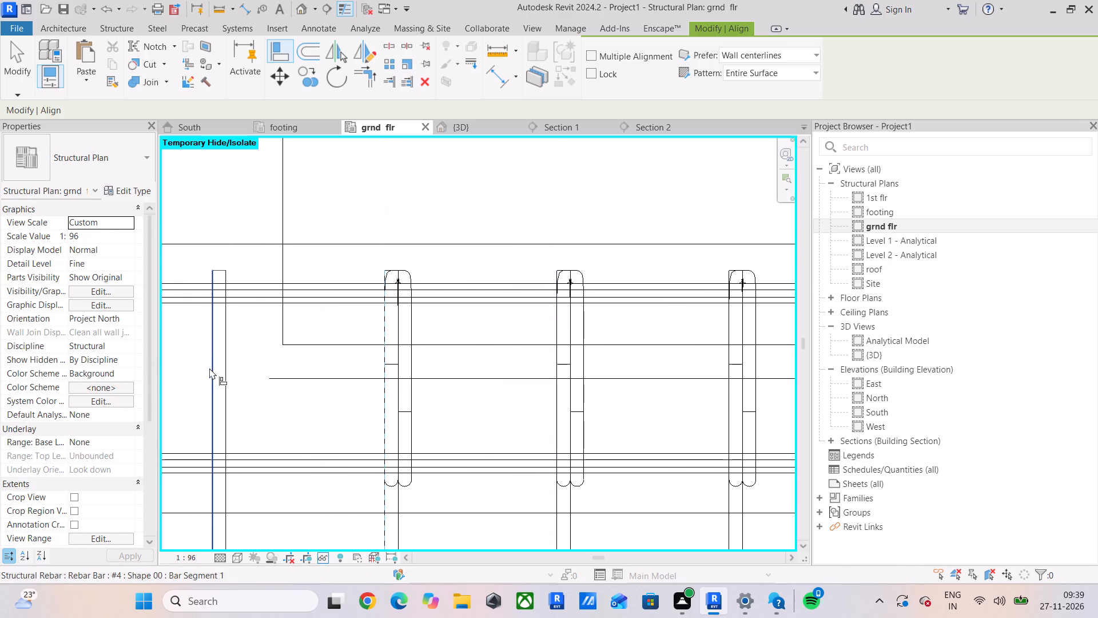
Align the sixth to eighth stirrups of the horizontal beam along the slab mesh's upper edge with the next three vertical slab bars.
{"action": "left_click", "coordinate": [209, 368]}
{"action": "middle_click_drag", "start_coordinate": [213, 370], "coordinate": [579, 371]}
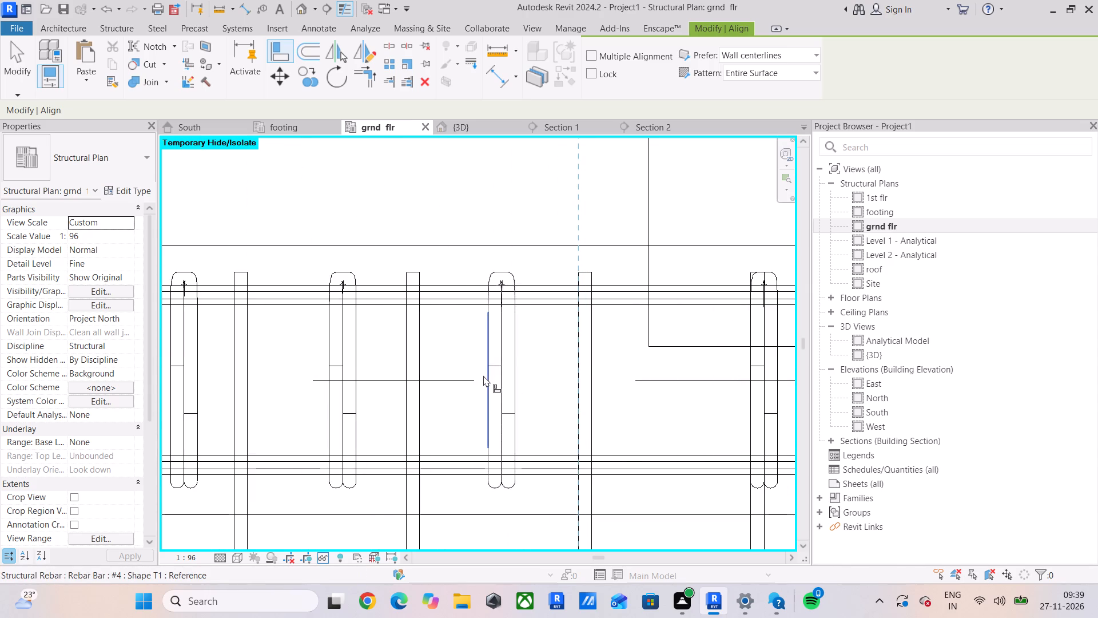
{"action": "left_click", "coordinate": [483, 375]}
{"action": "left_click", "coordinate": [403, 362]}
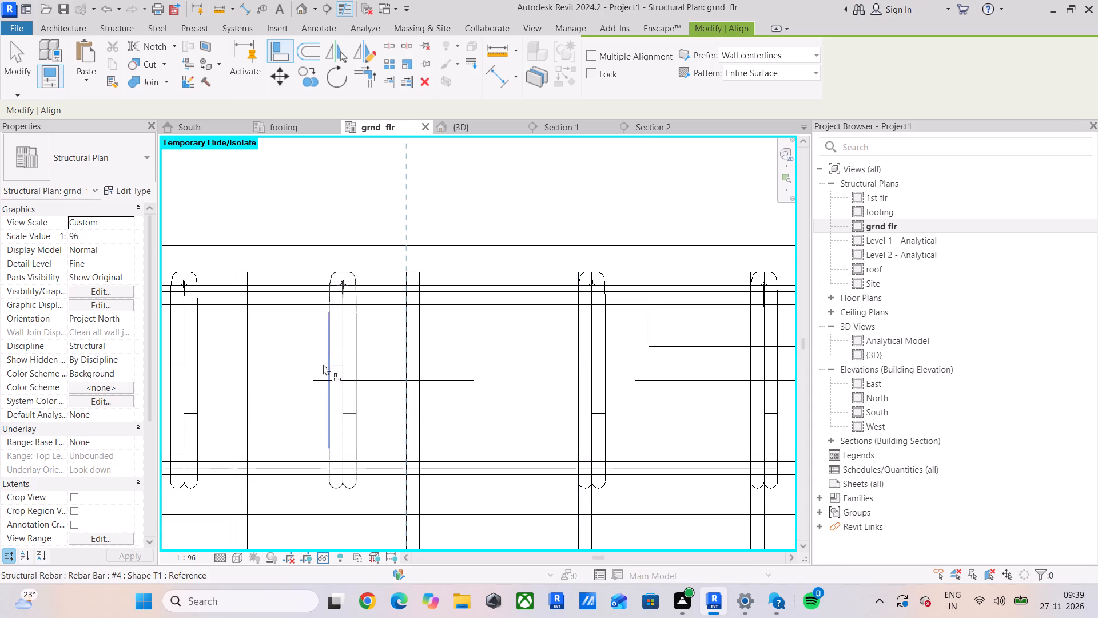
{"action": "left_click", "coordinate": [326, 373]}
{"action": "left_click", "coordinate": [230, 369]}
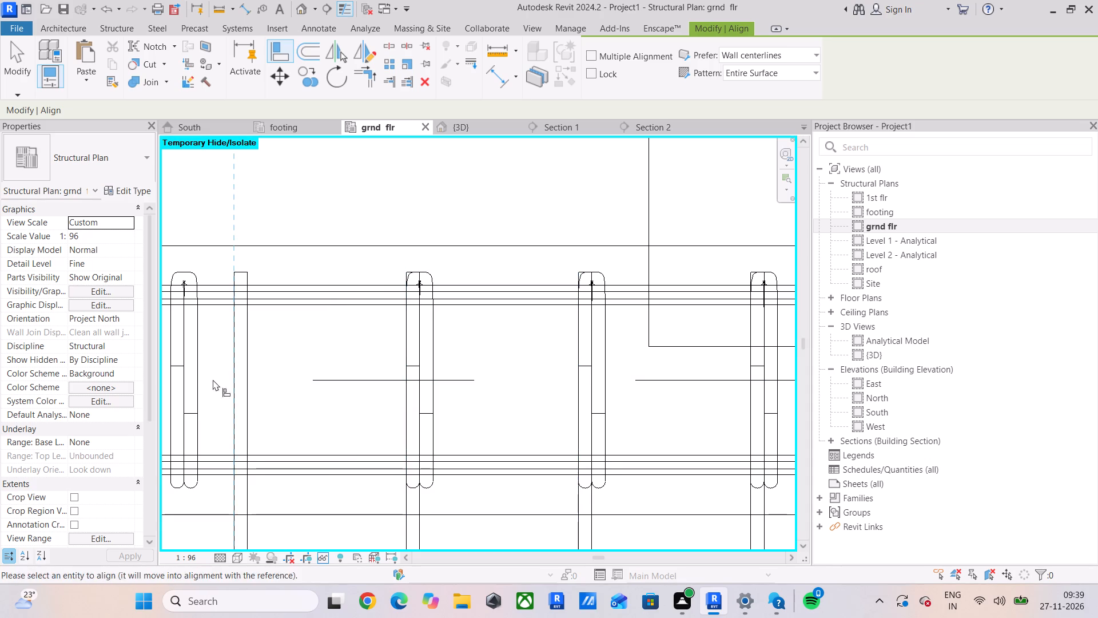
{"action": "middle_click_drag", "start_coordinate": [193, 379], "coordinate": [439, 385]}
{"action": "left_click", "coordinate": [410, 384]}
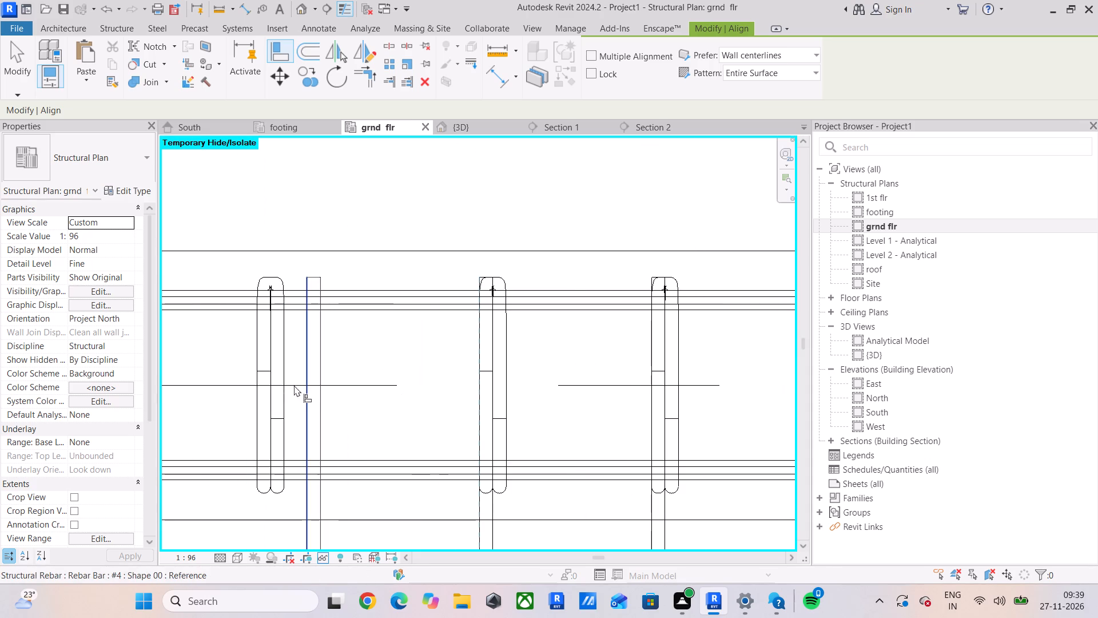
Align the ninth to eleventh stirrups of the same horizontal beam with the edges of the next three vertical slab bars.
{"action": "left_click", "coordinate": [303, 398]}
{"action": "left_click", "coordinate": [253, 394]}
{"action": "middle_click_drag", "start_coordinate": [253, 395], "coordinate": [645, 399]}
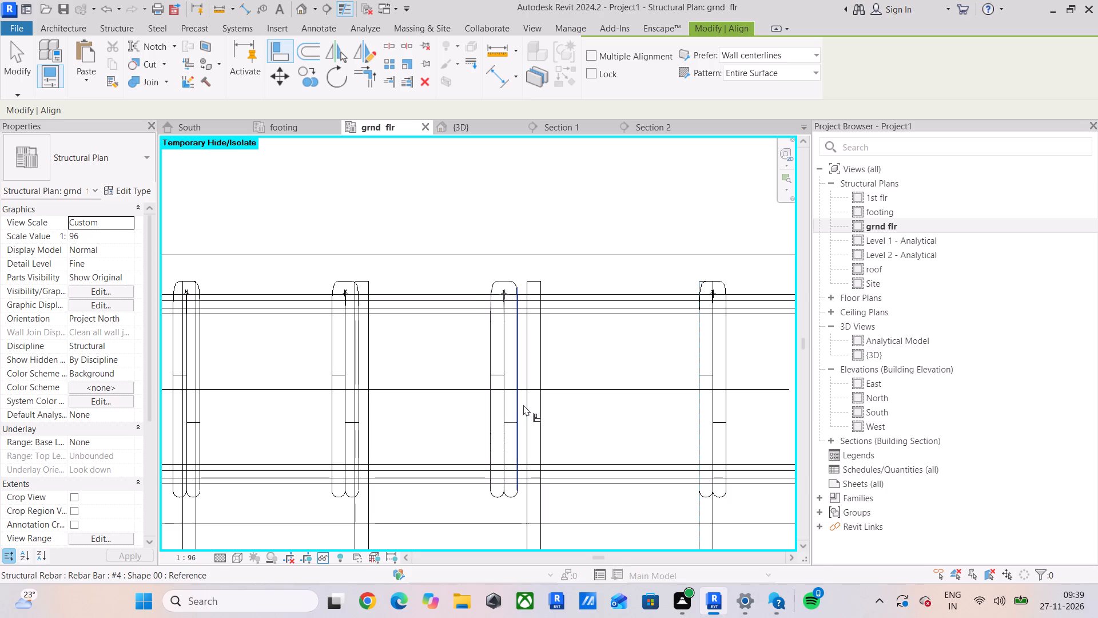
{"action": "left_click", "coordinate": [526, 407]}
{"action": "left_click", "coordinate": [486, 405]}
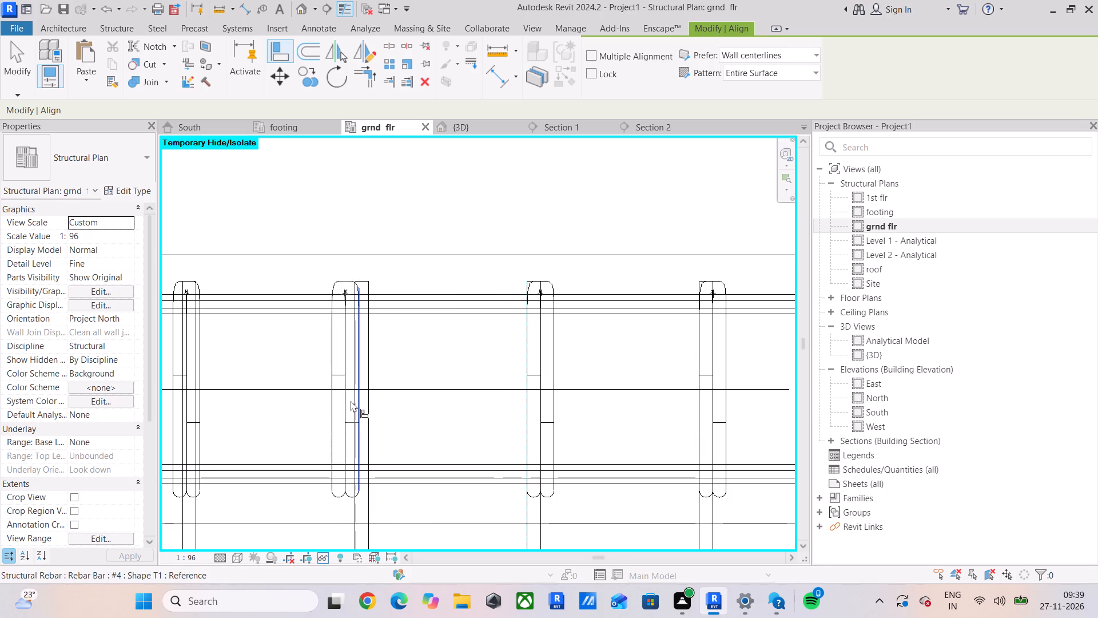
{"action": "scroll", "coordinate": [352, 343], "scroll_direction": "up", "scroll_amount": 4}
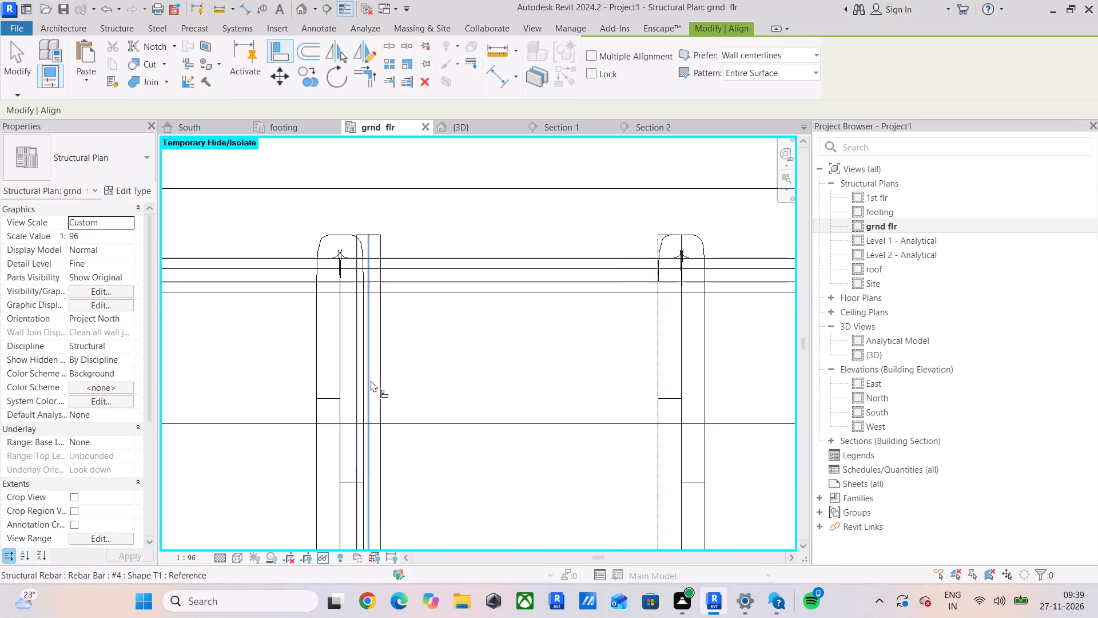
{"action": "left_click", "coordinate": [353, 330]}
{"action": "left_click", "coordinate": [314, 365]}
Align the twelfth and thirteenth stirrups of the horizontal beam with the vertical slab bars they overlap.
{"action": "scroll", "coordinate": [301, 374], "scroll_direction": "down", "scroll_amount": 4}
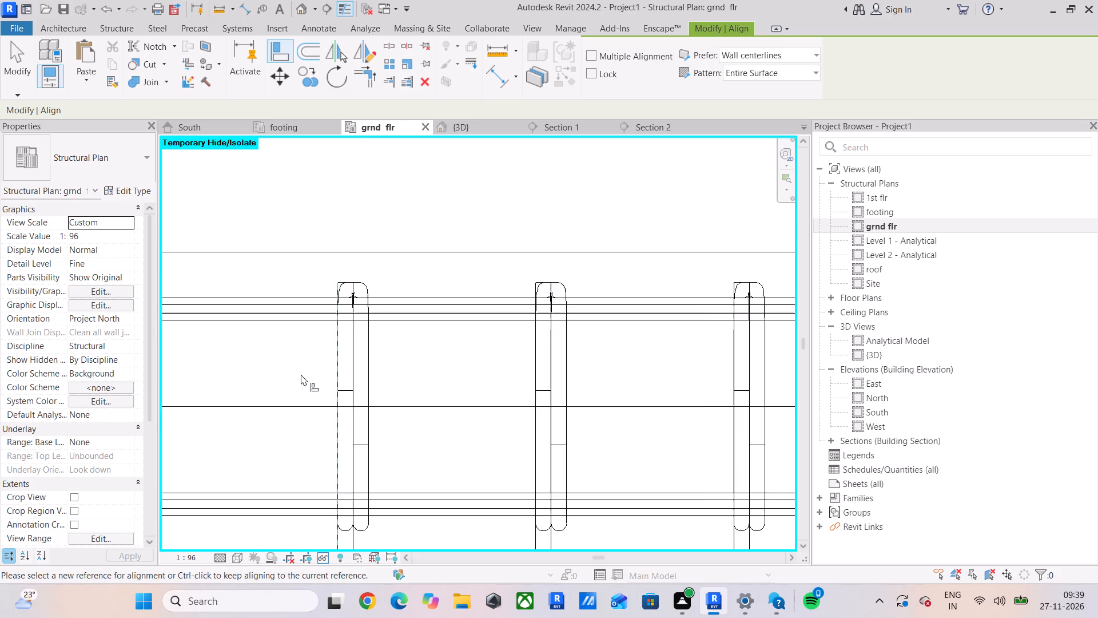
{"action": "middle_click_drag", "start_coordinate": [301, 374], "coordinate": [426, 360]}
{"action": "scroll", "coordinate": [323, 362], "scroll_direction": "up", "scroll_amount": 4}
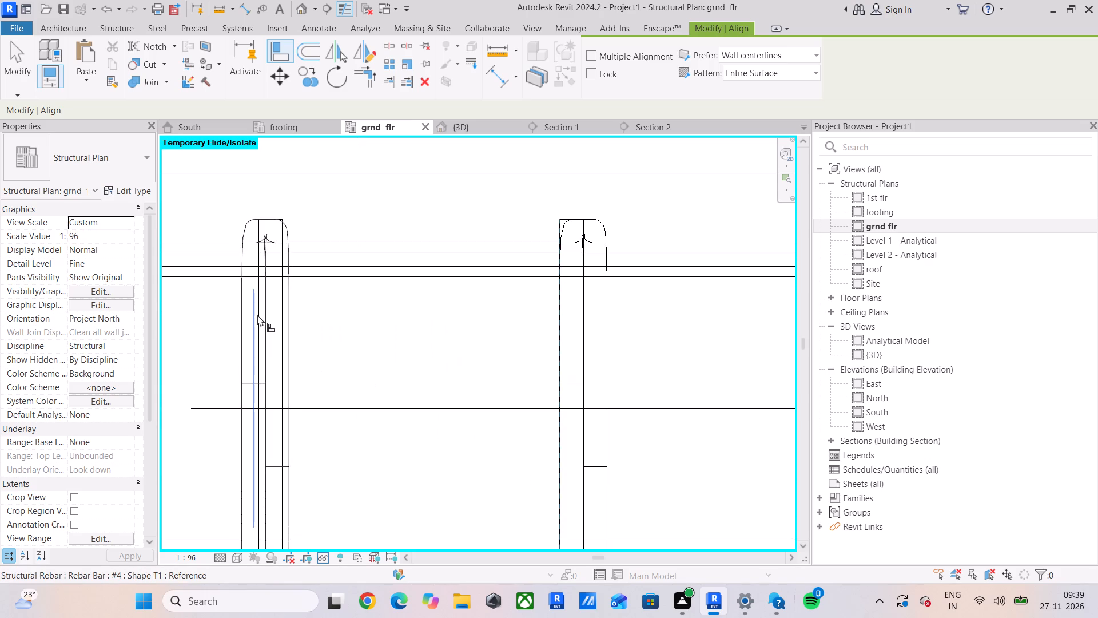
{"action": "scroll", "coordinate": [258, 350], "scroll_direction": "up", "scroll_amount": 4}
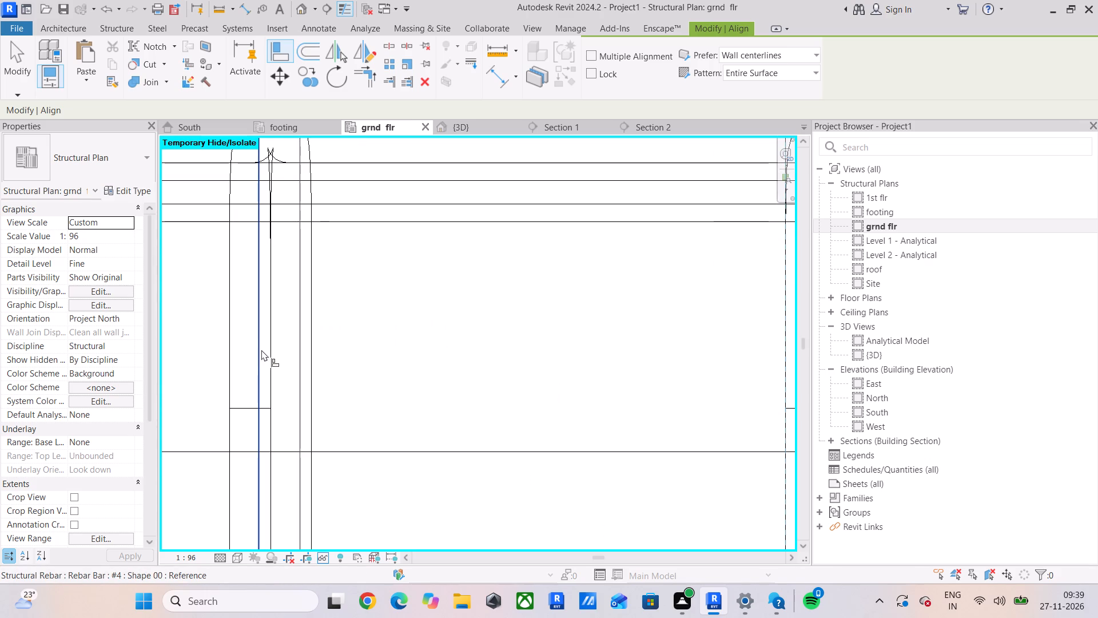
{"action": "left_click", "coordinate": [259, 350]}
{"action": "left_click", "coordinate": [233, 365]}
{"action": "scroll", "coordinate": [232, 366], "scroll_direction": "down", "scroll_amount": 10}
{"action": "middle_click_drag", "start_coordinate": [232, 366], "coordinate": [443, 356]}
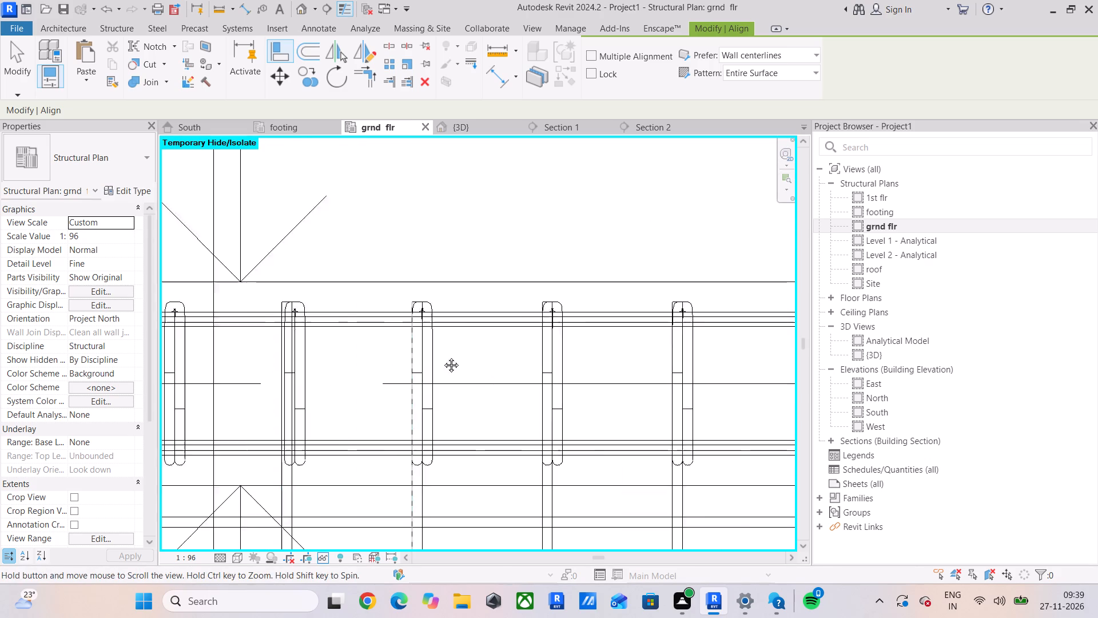
{"action": "middle_click_drag", "start_coordinate": [443, 356], "coordinate": [456, 356]}
{"action": "scroll", "coordinate": [348, 363], "scroll_direction": "up", "scroll_amount": 9}
{"action": "left_click", "coordinate": [298, 382]}
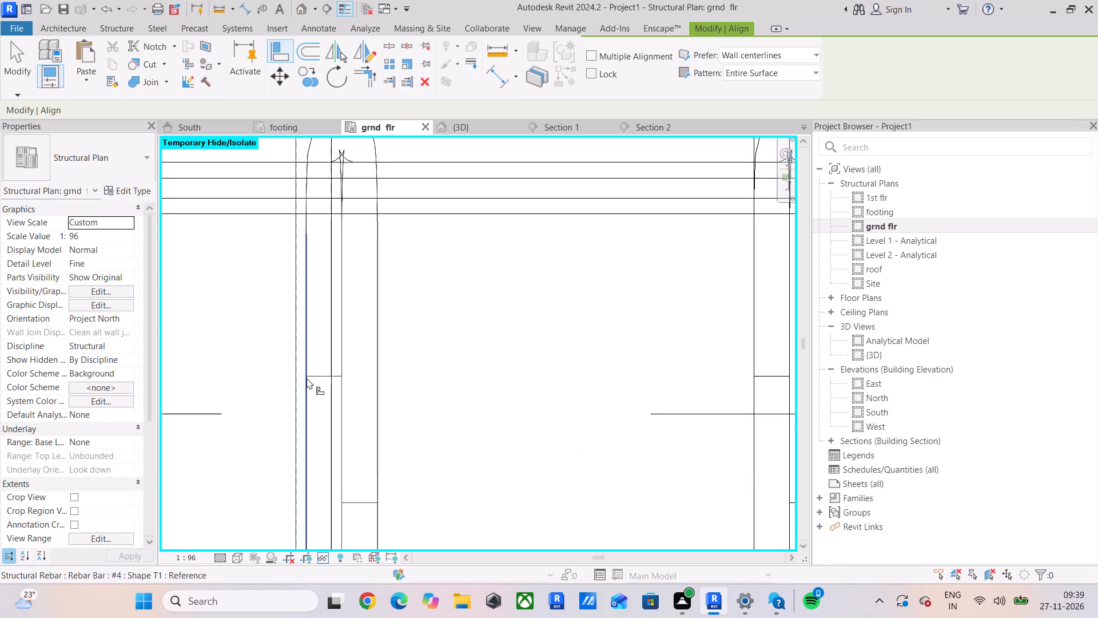
{"action": "left_click", "coordinate": [307, 378]}
Align the fourteenth and fifteenth stirrups of the horizontal beam with the next two vertical slab bars.
{"action": "scroll", "coordinate": [296, 382], "scroll_direction": "down", "scroll_amount": 4}
{"action": "middle_click_drag", "start_coordinate": [296, 383], "coordinate": [607, 384]}
{"action": "scroll", "coordinate": [339, 391], "scroll_direction": "up", "scroll_amount": 3}
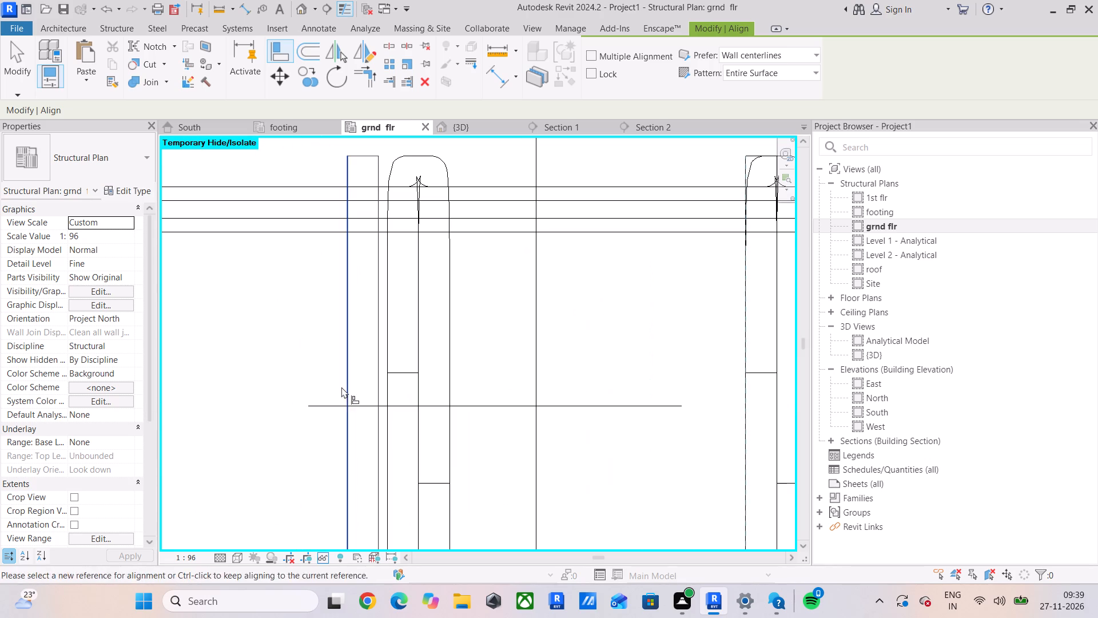
{"action": "left_click", "coordinate": [341, 386]}
{"action": "left_click", "coordinate": [392, 377]}
{"action": "scroll", "coordinate": [340, 406], "scroll_direction": "down", "scroll_amount": 4}
{"action": "middle_click_drag", "start_coordinate": [341, 407], "coordinate": [635, 395]}
{"action": "scroll", "coordinate": [415, 393], "scroll_direction": "up", "scroll_amount": 4}
{"action": "left_click", "coordinate": [409, 362]}
{"action": "left_click", "coordinate": [476, 370]}
Align the sixteenth and seventeenth stirrups of the horizontal beam with the next two vertical slab bars.
{"action": "scroll", "coordinate": [361, 394], "scroll_direction": "down", "scroll_amount": 4}
{"action": "middle_click_drag", "start_coordinate": [361, 395], "coordinate": [478, 396]}
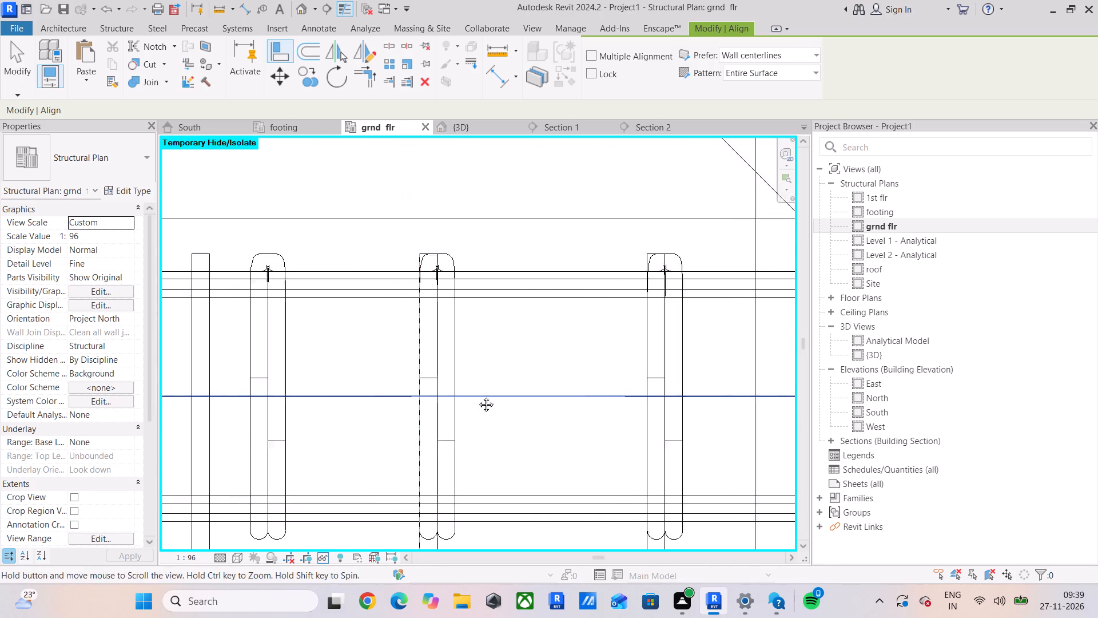
{"action": "middle_click_drag", "start_coordinate": [478, 396], "coordinate": [551, 396]}
{"action": "left_click", "coordinate": [350, 366]}
{"action": "left_click", "coordinate": [407, 359]}
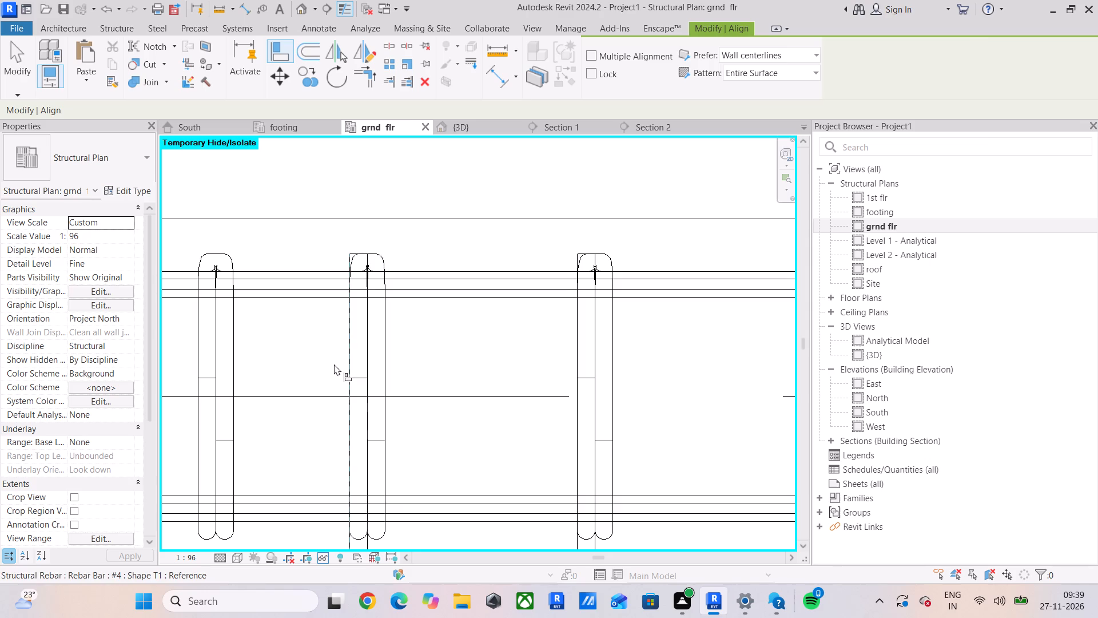
{"action": "middle_click_drag", "start_coordinate": [324, 362], "coordinate": [468, 367]}
{"action": "left_click", "coordinate": [265, 358]}
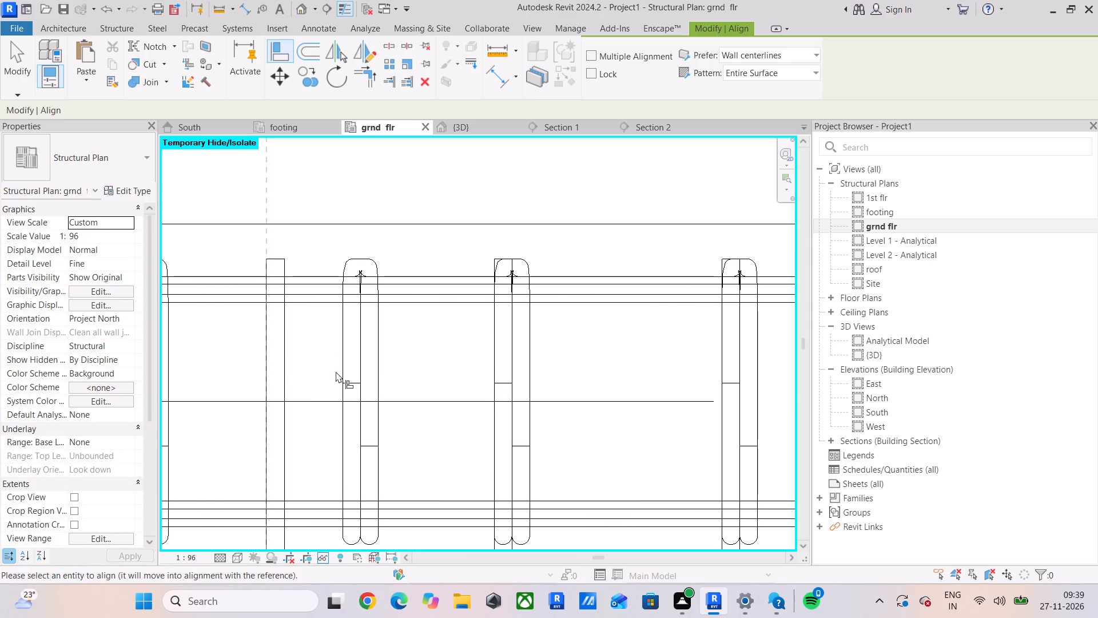
{"action": "left_click", "coordinate": [344, 366]}
Align the next four stirrups of the horizontal beam, the eighteenth to twenty-first, with their neighbouring vertical slab bars.
{"action": "scroll", "coordinate": [343, 366], "scroll_direction": "down", "scroll_amount": 4}
{"action": "middle_click_drag", "start_coordinate": [343, 366], "coordinate": [573, 373]}
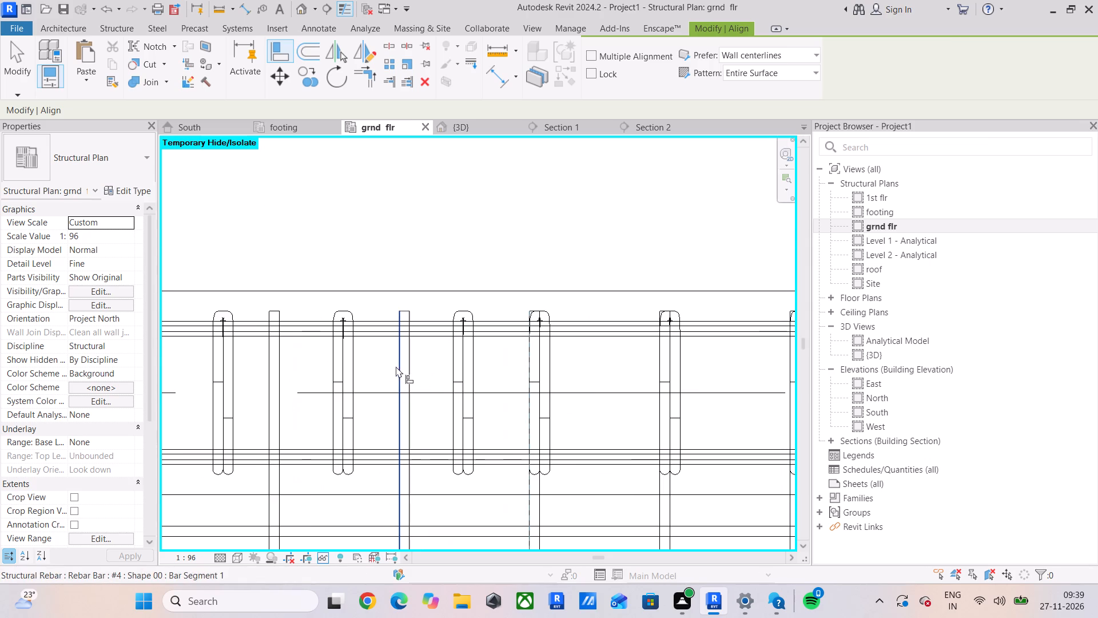
{"action": "left_click", "coordinate": [394, 367]}
{"action": "left_click_drag", "start_coordinate": [448, 365], "coordinate": [443, 366]}
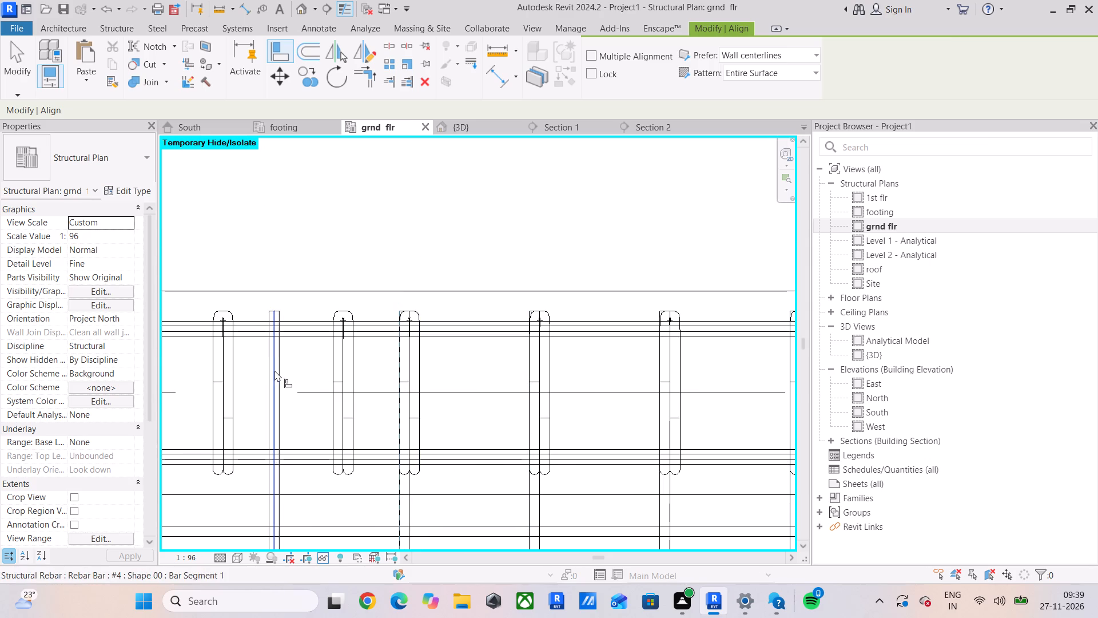
{"action": "left_click", "coordinate": [267, 368]}
{"action": "left_click", "coordinate": [330, 375]}
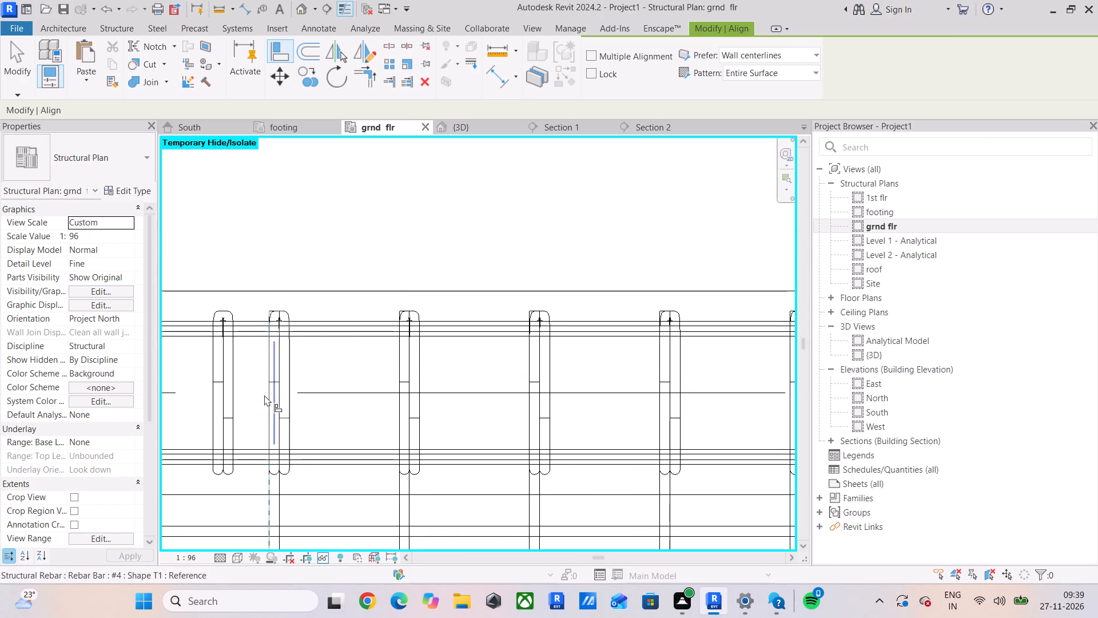
{"action": "middle_click_drag", "start_coordinate": [264, 395], "coordinate": [472, 398]}
{"action": "left_click", "coordinate": [343, 377]}
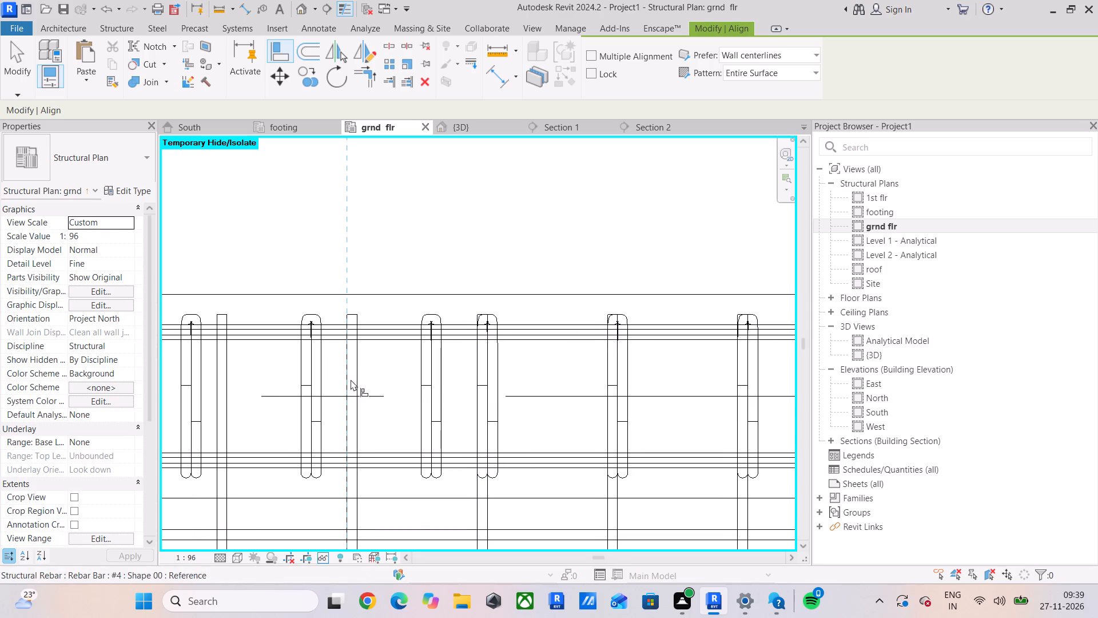
{"action": "left_click_drag", "start_coordinate": [418, 380], "coordinate": [413, 382]}
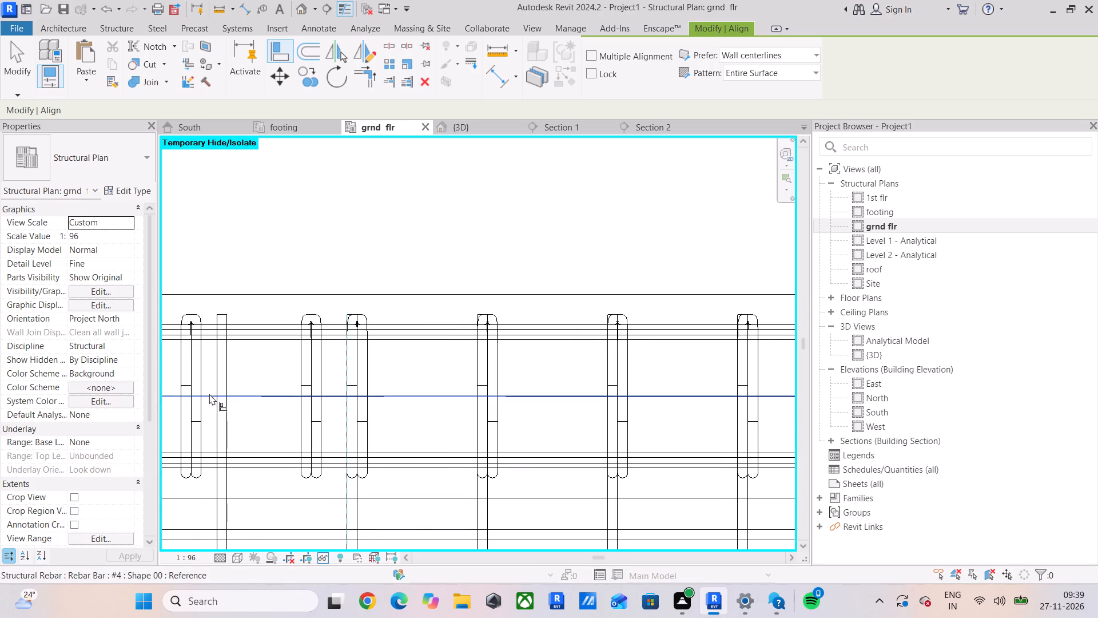
{"action": "left_click", "coordinate": [214, 385]}
{"action": "left_click", "coordinate": [296, 377]}
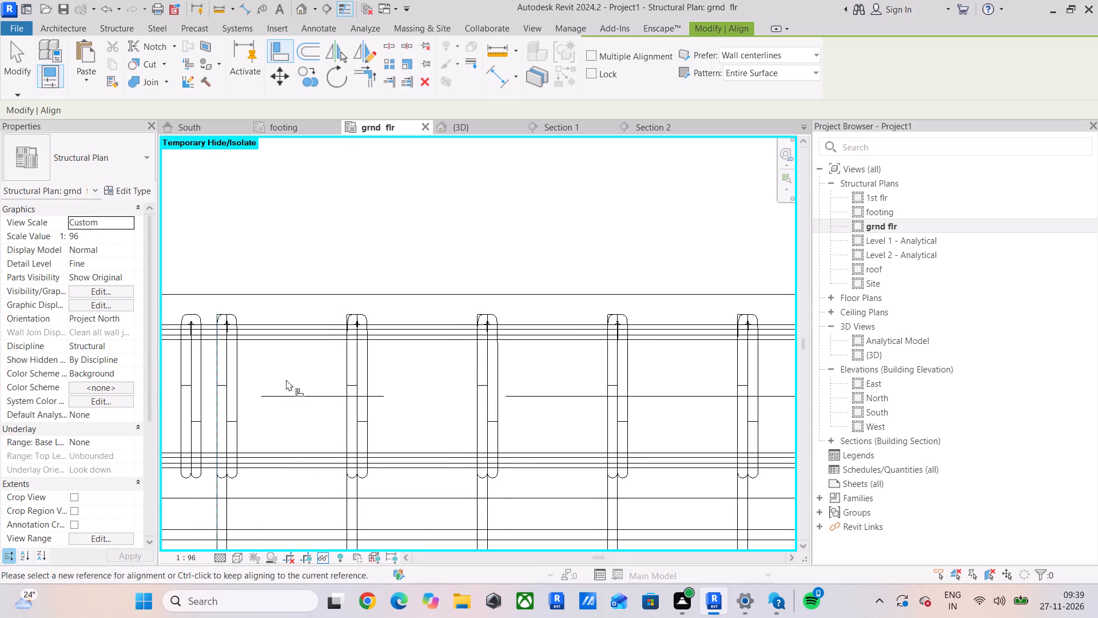
Align the twenty-second and twenty-third stirrups of the horizontal beam with the next two vertical slab bars.
{"action": "middle_click_drag", "start_coordinate": [238, 382], "coordinate": [572, 389]}
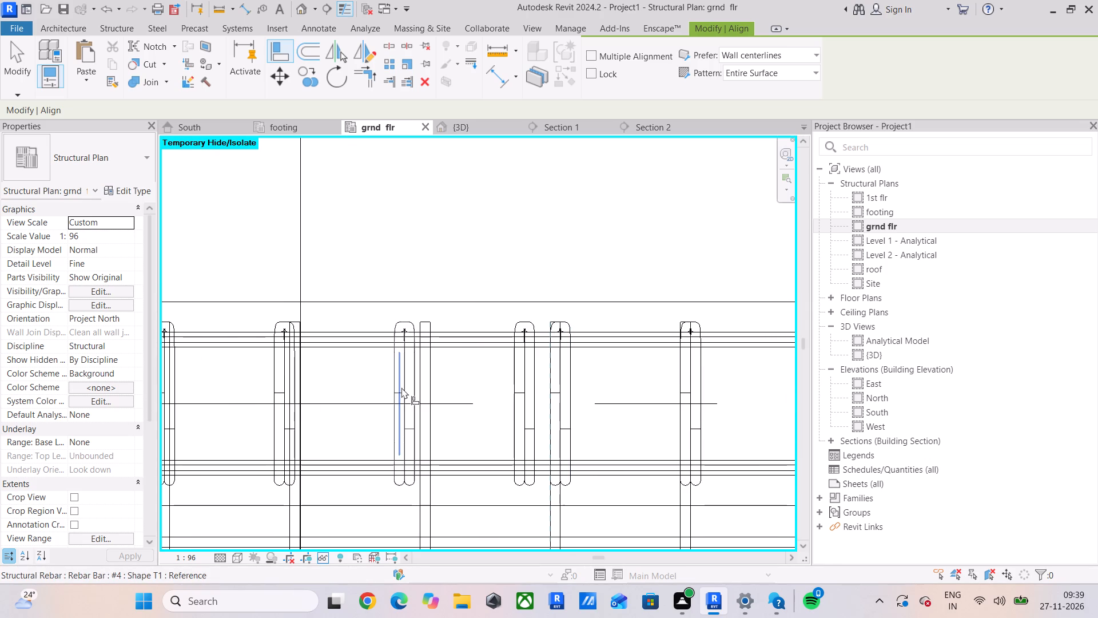
{"action": "scroll", "coordinate": [427, 395], "scroll_direction": "up", "scroll_amount": 4}
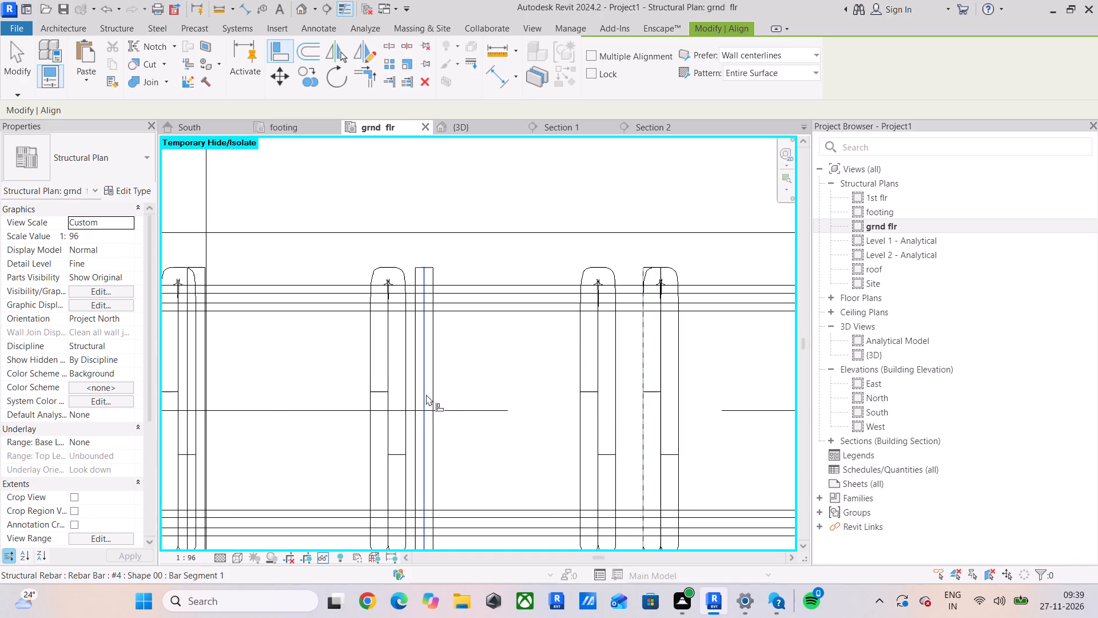
{"action": "left_click", "coordinate": [418, 393]}
{"action": "left_click", "coordinate": [498, 359]}
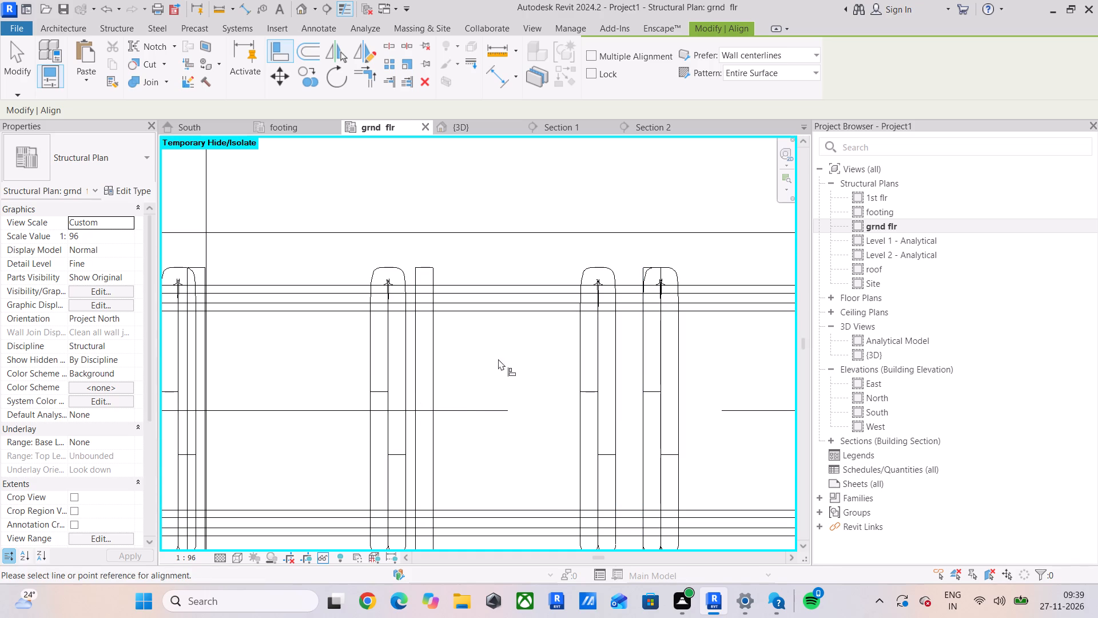
{"action": "left_click", "coordinate": [415, 374]}
{"action": "left_click", "coordinate": [363, 371]}
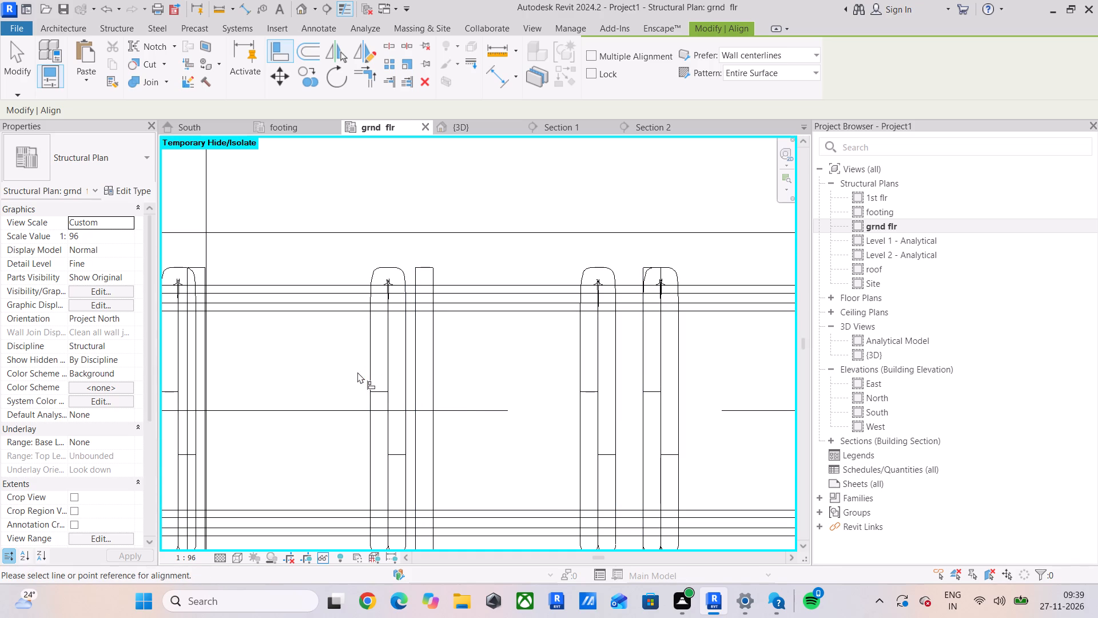
{"action": "left_click_drag", "start_coordinate": [417, 371], "coordinate": [410, 371]}
{"action": "left_click", "coordinate": [366, 371]}
{"action": "middle_click_drag", "start_coordinate": [299, 374], "coordinate": [335, 375]}
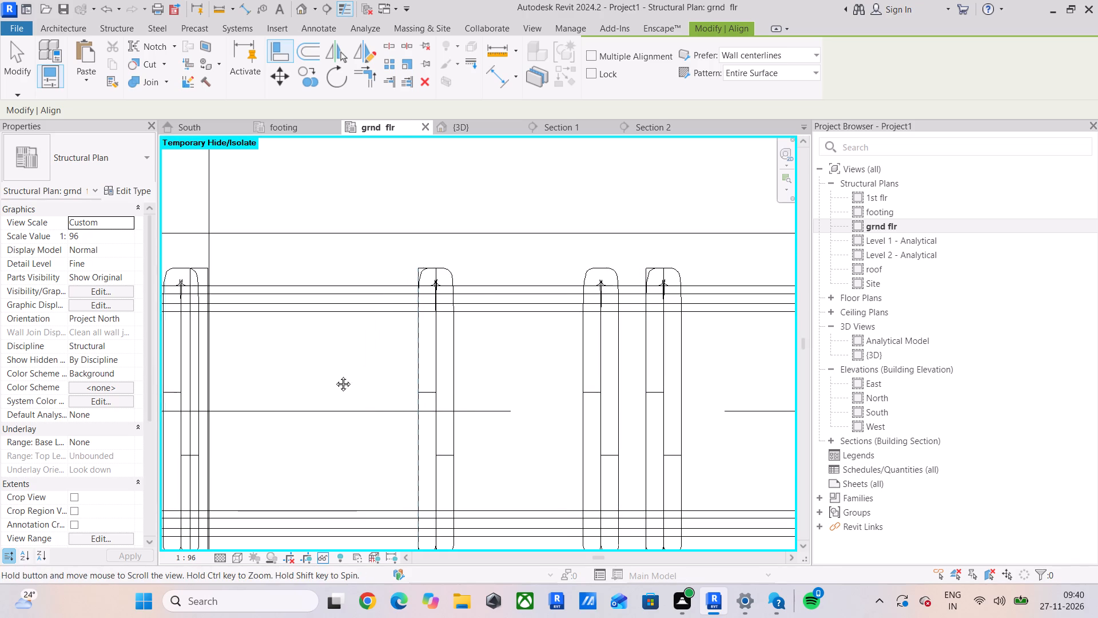
{"action": "middle_click_drag", "start_coordinate": [335, 375], "coordinate": [470, 361]}
{"action": "scroll", "coordinate": [368, 282], "scroll_direction": "up", "scroll_amount": 2}
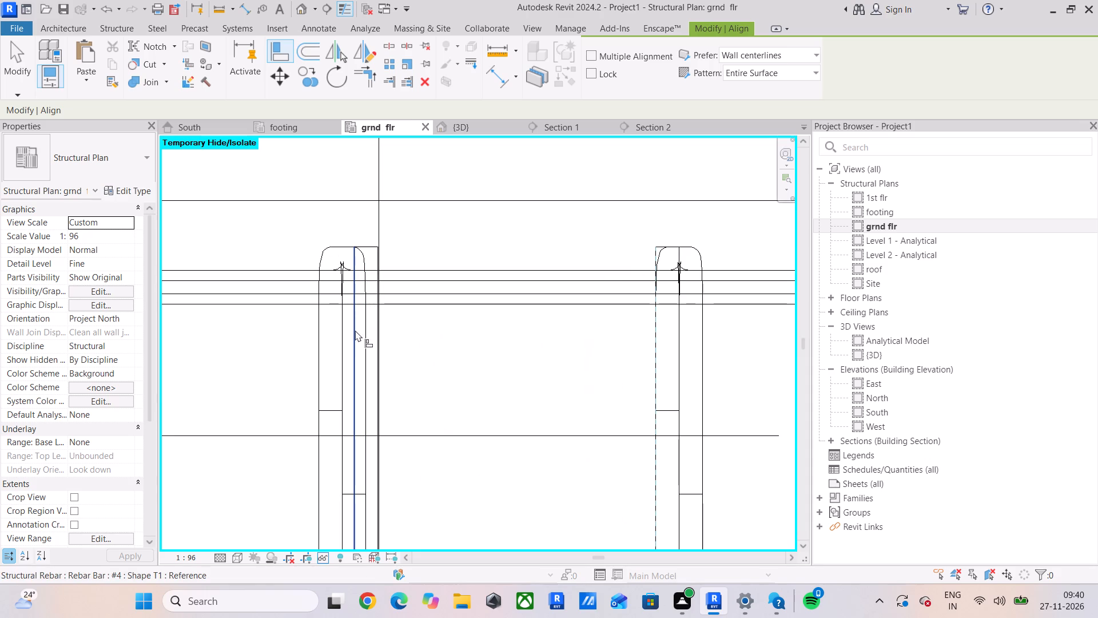
{"action": "left_click", "coordinate": [355, 330]}
{"action": "left_click", "coordinate": [317, 347]}
Align the twenty-fourth and twenty-fifth stirrups, near the horizontal beam's far end, with the vertical slab bars they overlap.
{"action": "scroll", "coordinate": [282, 410], "scroll_direction": "down", "scroll_amount": 4}
{"action": "middle_click_drag", "start_coordinate": [282, 410], "coordinate": [589, 410]}
{"action": "scroll", "coordinate": [443, 415], "scroll_direction": "up", "scroll_amount": 1}
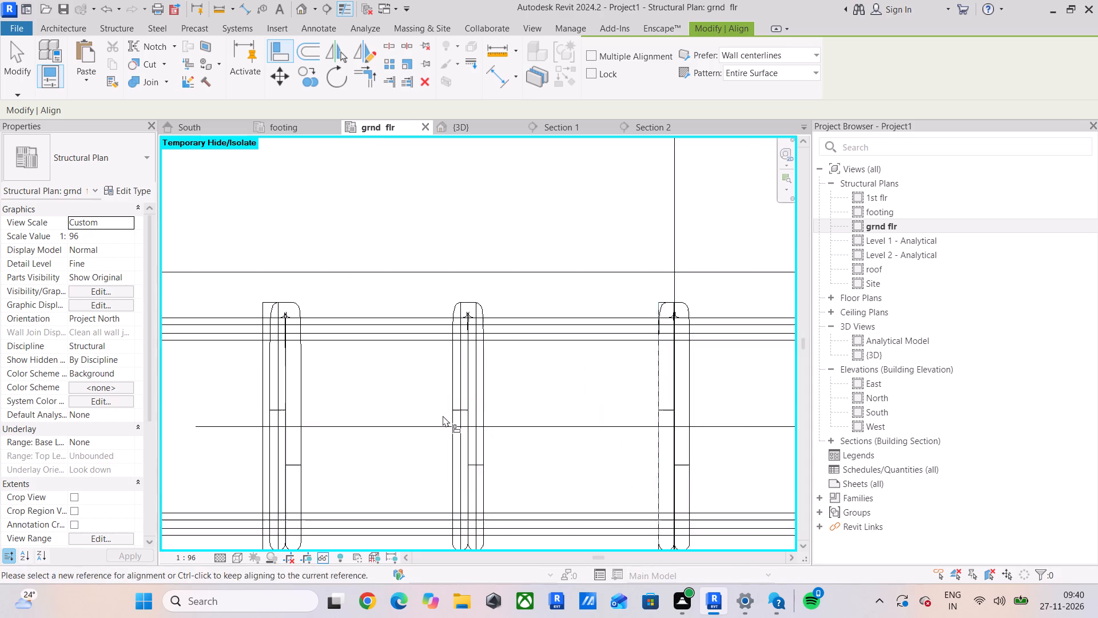
{"action": "scroll", "coordinate": [443, 415], "scroll_direction": "up", "scroll_amount": 2}
{"action": "left_click", "coordinate": [467, 382]}
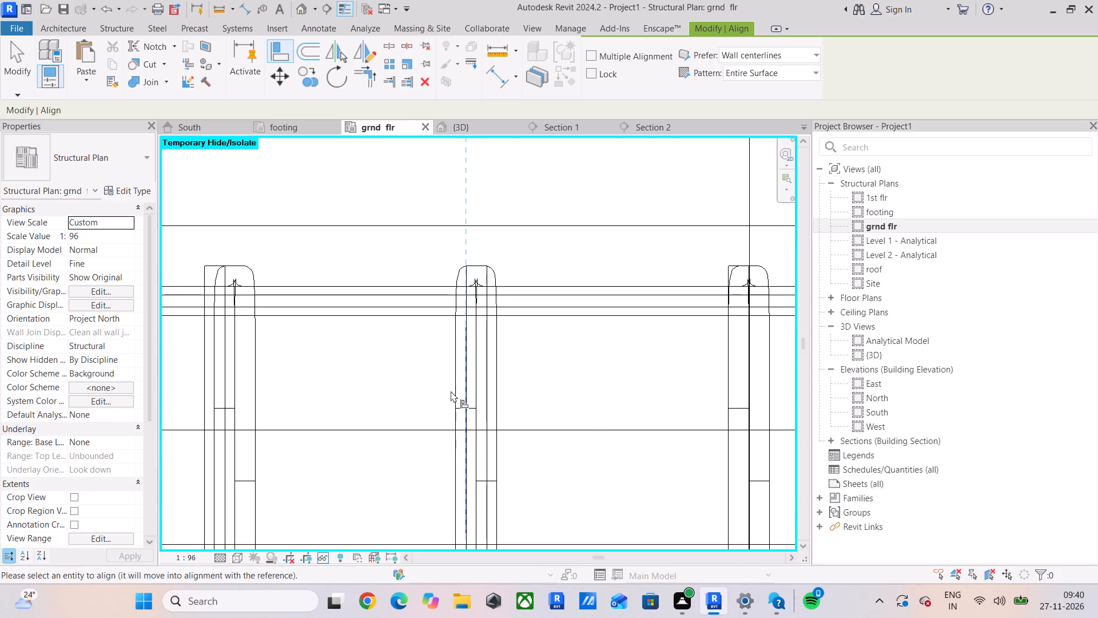
{"action": "left_click", "coordinate": [412, 472]}
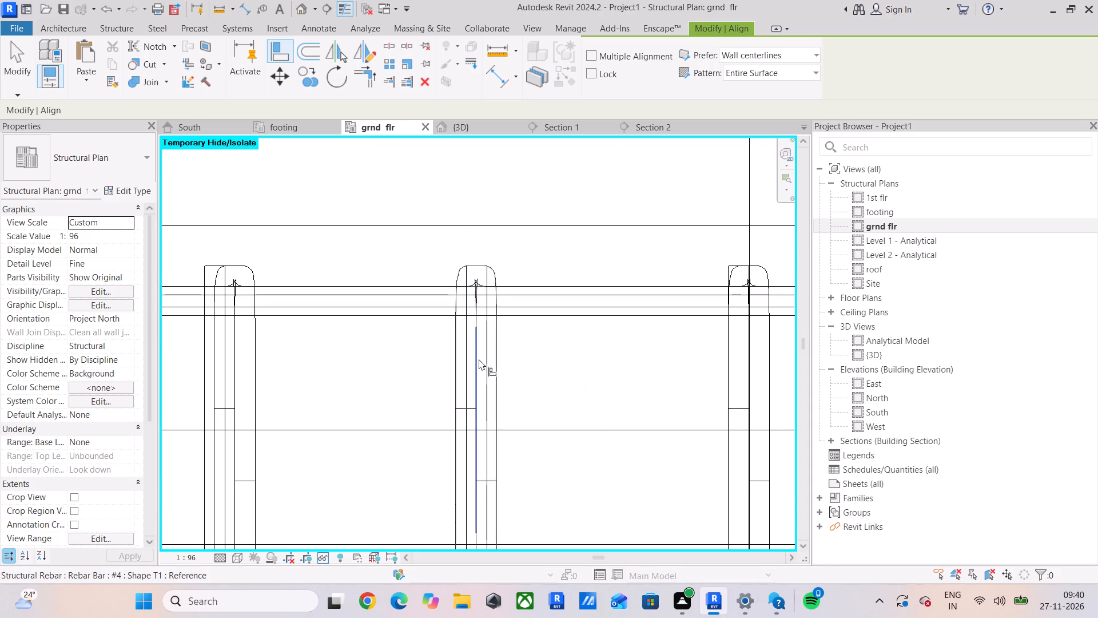
{"action": "scroll", "coordinate": [479, 359], "scroll_direction": "up", "scroll_amount": 4}
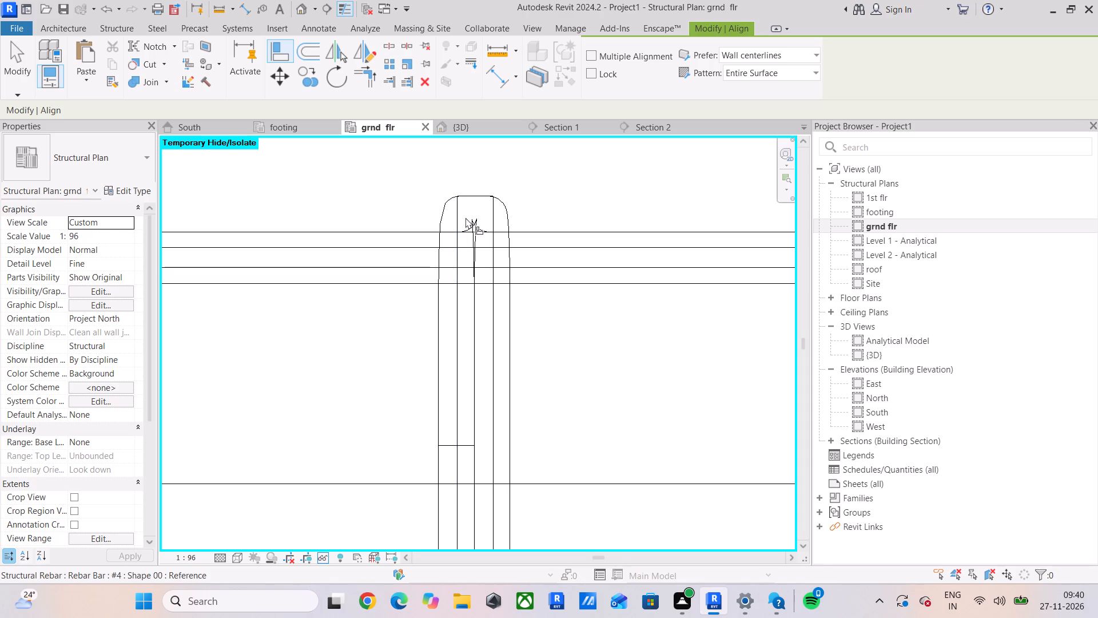
{"action": "left_click", "coordinate": [462, 204]}
{"action": "left_click", "coordinate": [440, 385]}
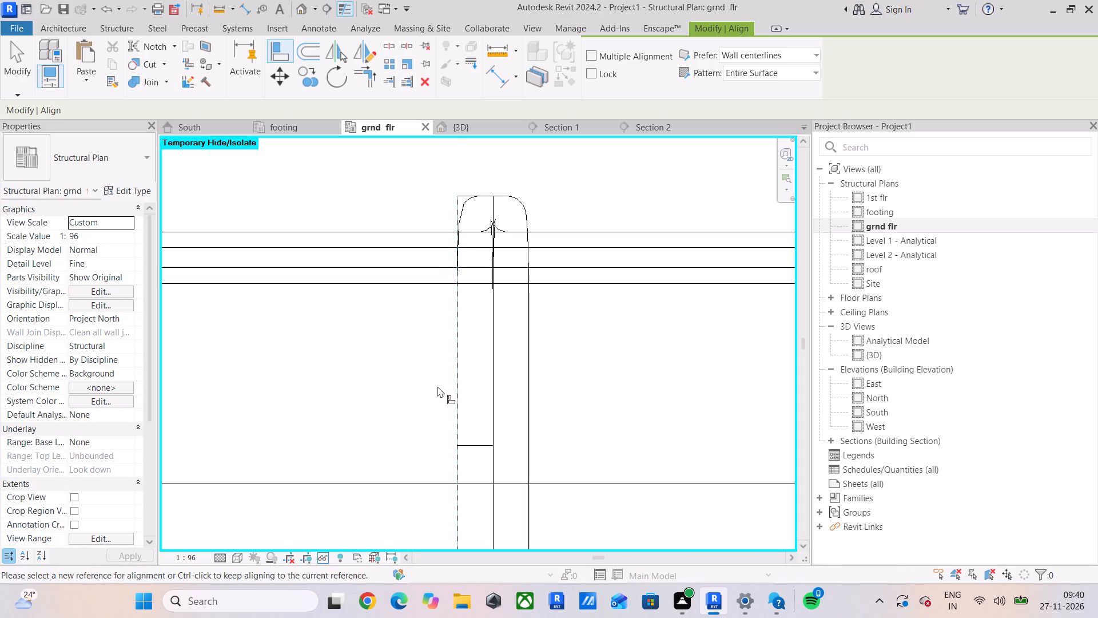
{"action": "scroll", "coordinate": [374, 423], "scroll_direction": "down", "scroll_amount": 3}
{"action": "middle_click_drag", "start_coordinate": [374, 423], "coordinate": [635, 423]}
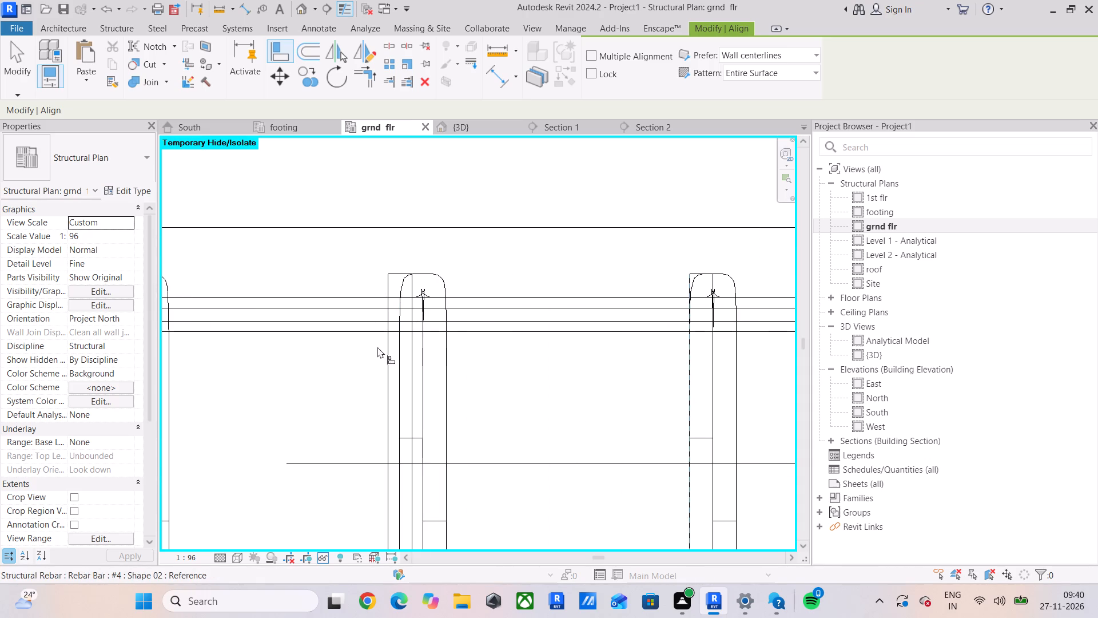
{"action": "left_click", "coordinate": [384, 353]}
{"action": "left_click", "coordinate": [401, 389]}
{"action": "scroll", "coordinate": [368, 403], "scroll_direction": "down", "scroll_amount": 1}
{"action": "middle_click_drag", "start_coordinate": [369, 403], "coordinate": [653, 402]}
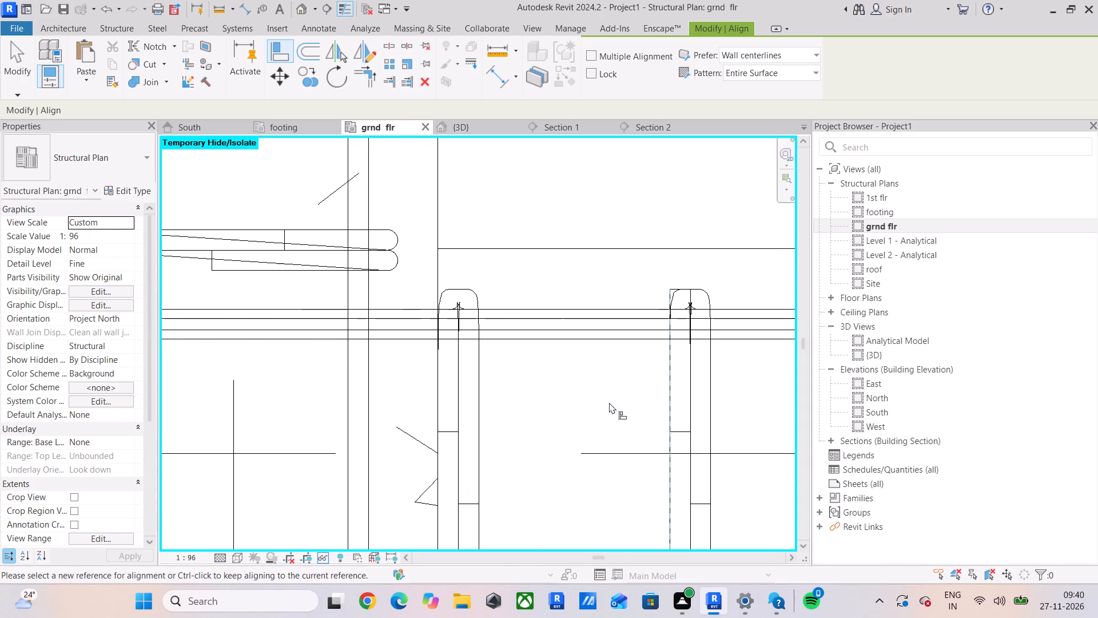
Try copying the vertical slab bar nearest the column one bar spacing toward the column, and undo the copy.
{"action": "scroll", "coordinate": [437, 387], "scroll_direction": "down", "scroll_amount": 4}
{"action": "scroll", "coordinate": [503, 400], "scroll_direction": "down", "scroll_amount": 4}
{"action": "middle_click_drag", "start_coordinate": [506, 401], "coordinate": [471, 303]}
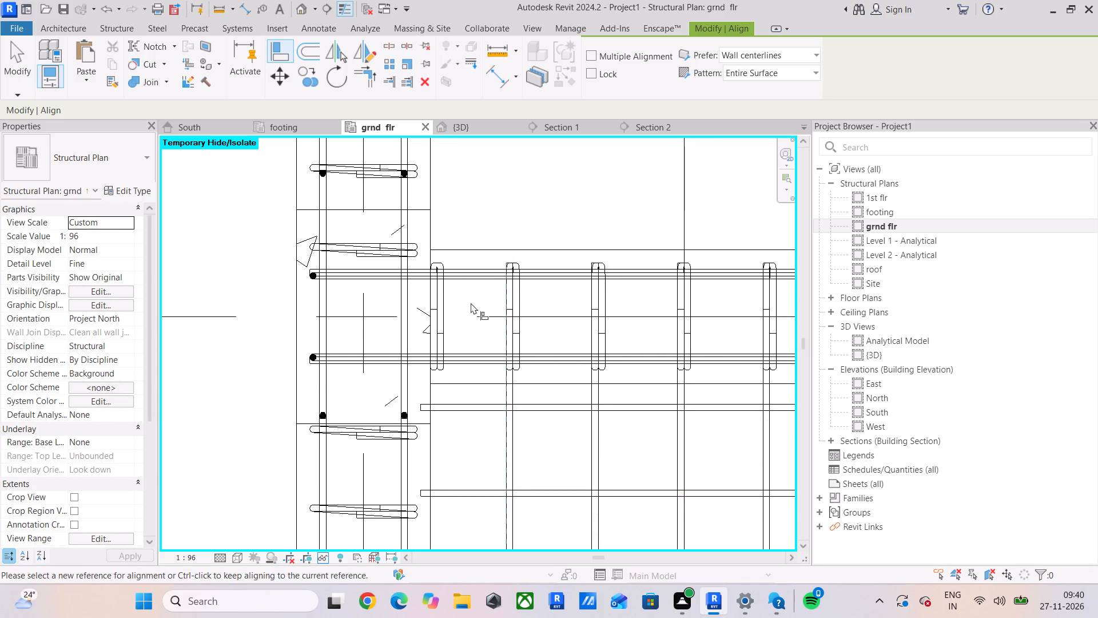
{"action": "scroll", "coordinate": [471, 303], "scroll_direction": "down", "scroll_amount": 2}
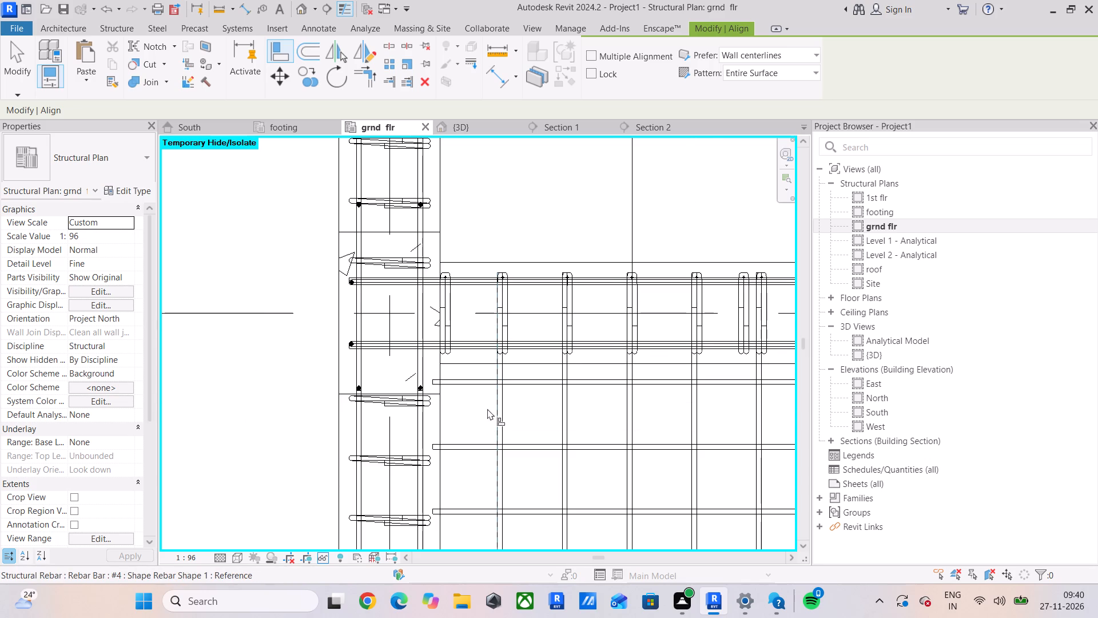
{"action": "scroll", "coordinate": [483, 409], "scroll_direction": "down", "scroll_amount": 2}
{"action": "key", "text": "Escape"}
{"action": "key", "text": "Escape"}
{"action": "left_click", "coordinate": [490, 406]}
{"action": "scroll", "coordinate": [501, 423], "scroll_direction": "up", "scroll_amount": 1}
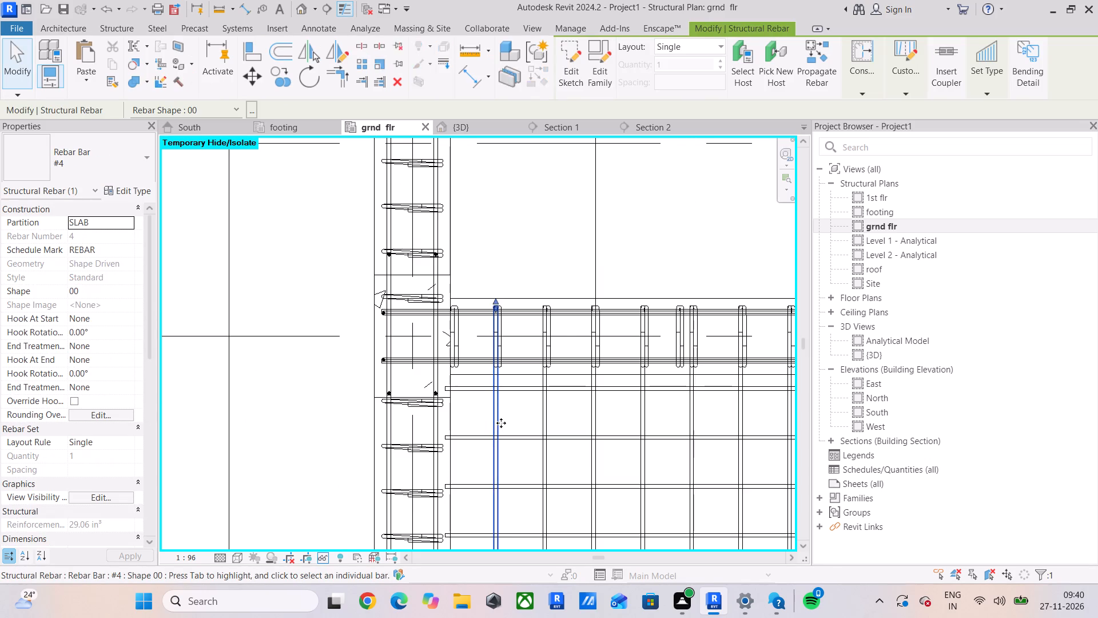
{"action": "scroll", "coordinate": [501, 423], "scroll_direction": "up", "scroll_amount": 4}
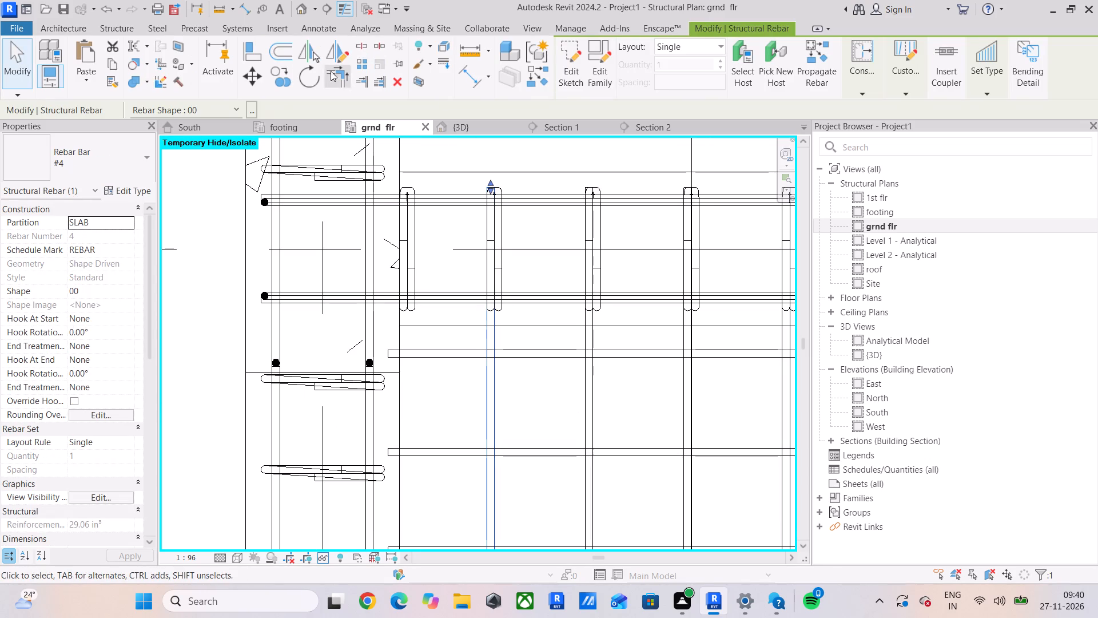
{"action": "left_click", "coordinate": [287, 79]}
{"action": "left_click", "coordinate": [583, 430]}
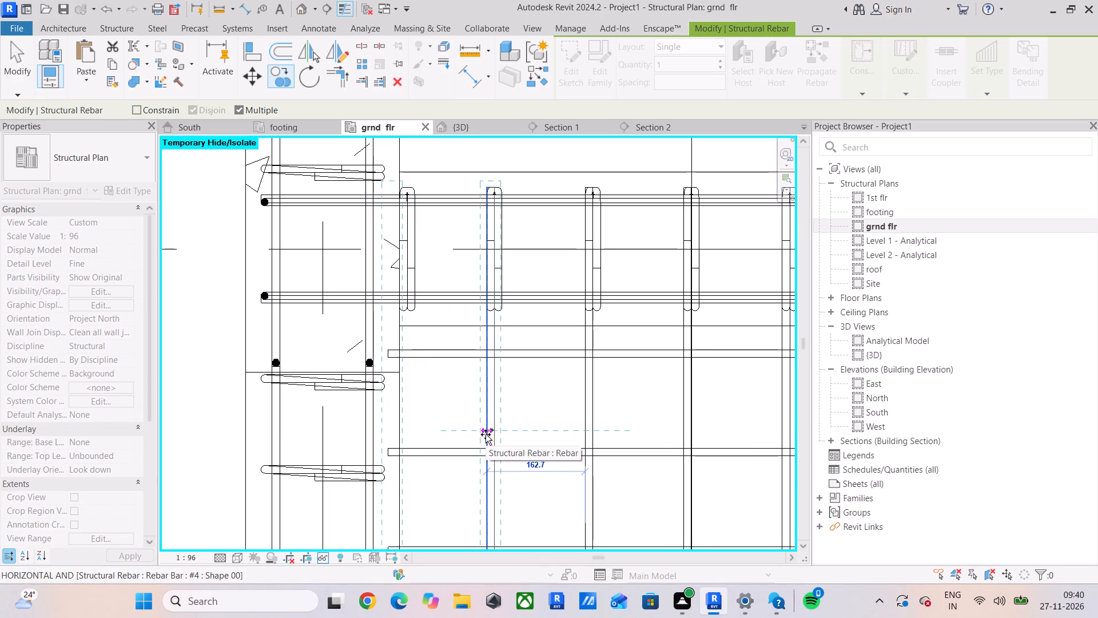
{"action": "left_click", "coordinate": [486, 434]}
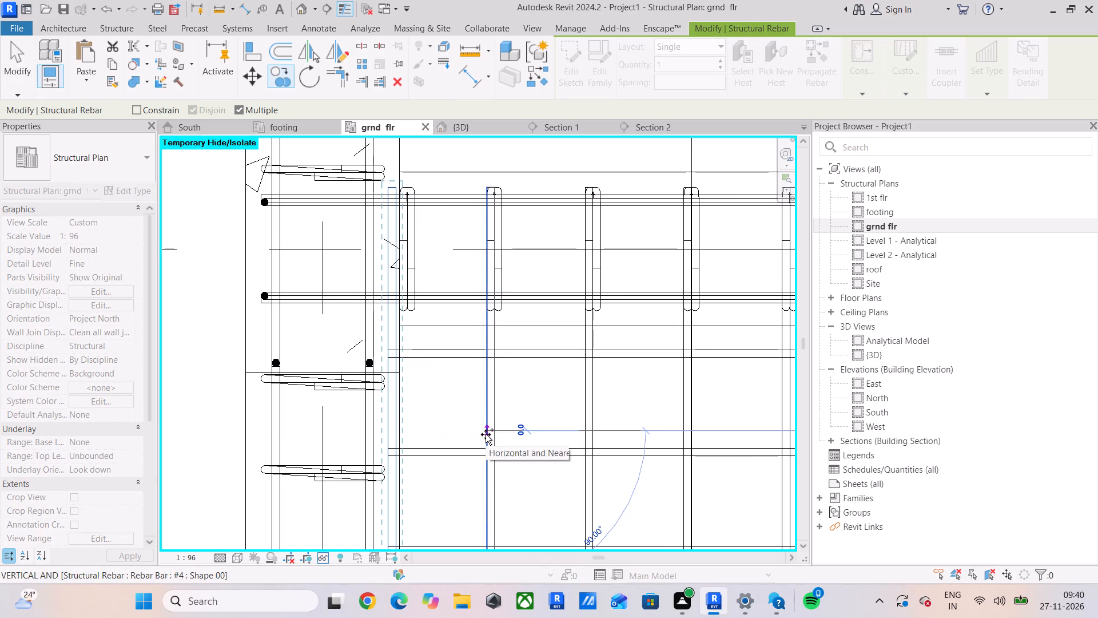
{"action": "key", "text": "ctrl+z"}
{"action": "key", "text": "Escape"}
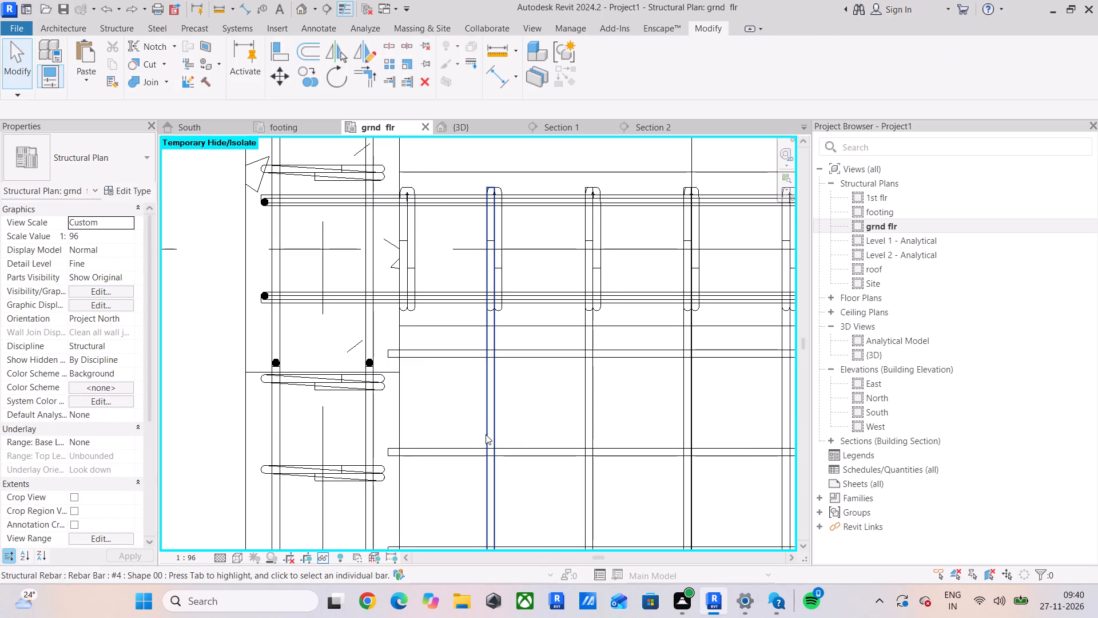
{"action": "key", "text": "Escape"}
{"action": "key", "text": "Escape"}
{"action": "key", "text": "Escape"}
Delete the horizontal beam's first stirrup, the one right beside the column face with no matching vertical slab bar.
{"action": "scroll", "coordinate": [490, 434], "scroll_direction": "down", "scroll_amount": 4}
{"action": "middle_click_drag", "start_coordinate": [496, 426], "coordinate": [455, 403]}
{"action": "scroll", "coordinate": [387, 287], "scroll_direction": "up", "scroll_amount": 2}
{"action": "left_click", "coordinate": [404, 300]}
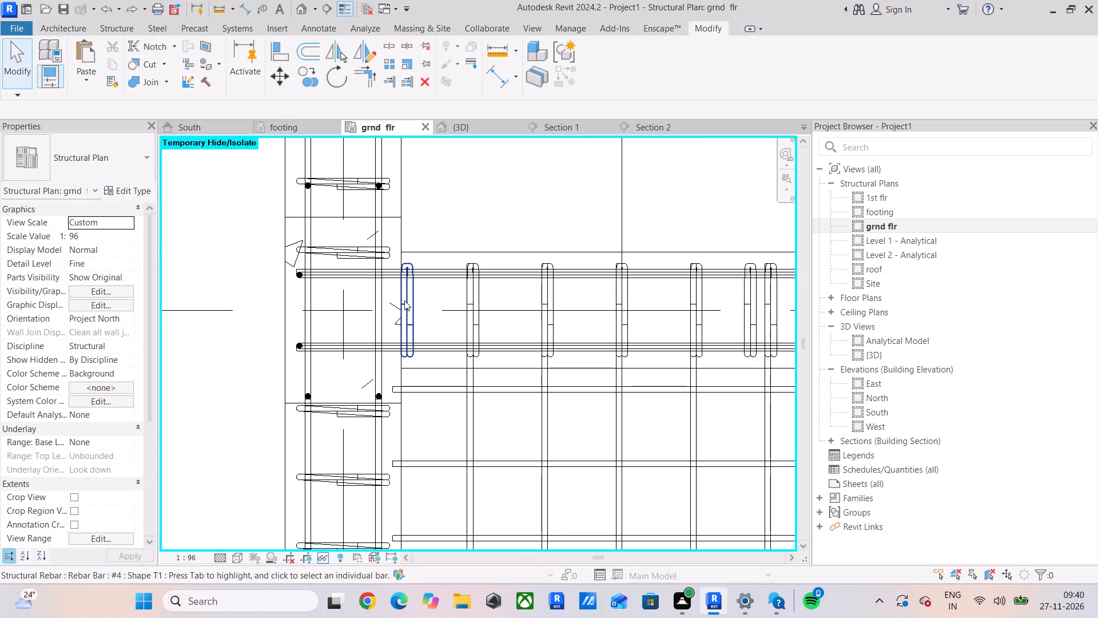
{"action": "key", "text": "Delete"}
Shorten the first horizontal slab bar below the horizontal beam so its column-side end stops at the 6" foundation slab edge.
{"action": "scroll", "coordinate": [408, 303], "scroll_direction": "up", "scroll_amount": 1}
{"action": "scroll", "coordinate": [408, 303], "scroll_direction": "down", "scroll_amount": 6}
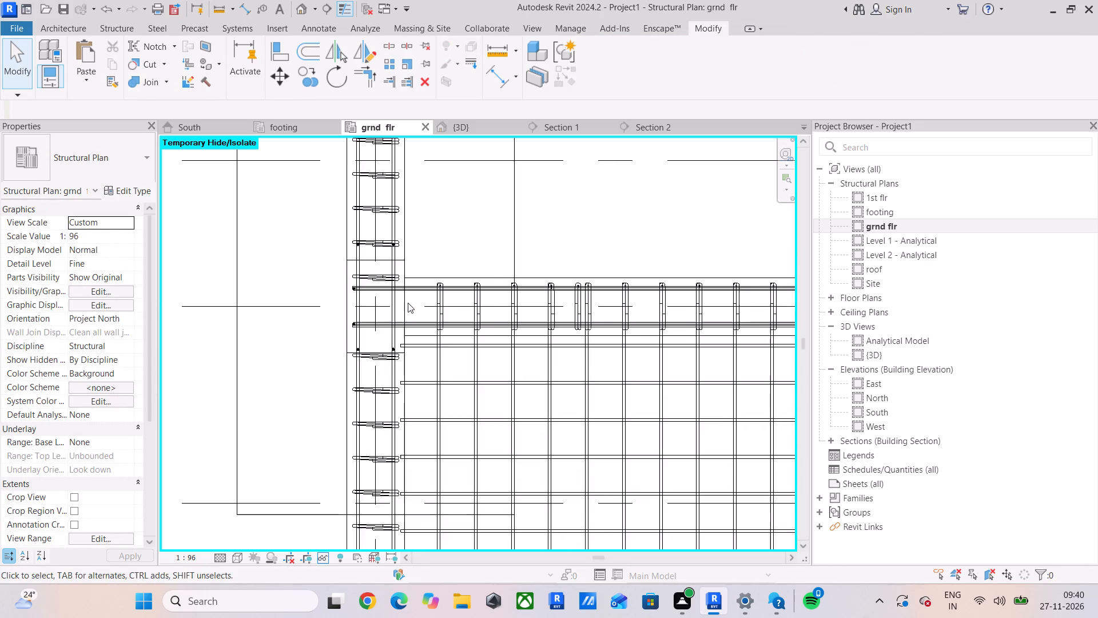
{"action": "scroll", "coordinate": [408, 303], "scroll_direction": "down", "scroll_amount": 3}
{"action": "middle_click_drag", "start_coordinate": [408, 303], "coordinate": [372, 280]}
{"action": "scroll", "coordinate": [369, 326], "scroll_direction": "up", "scroll_amount": 10}
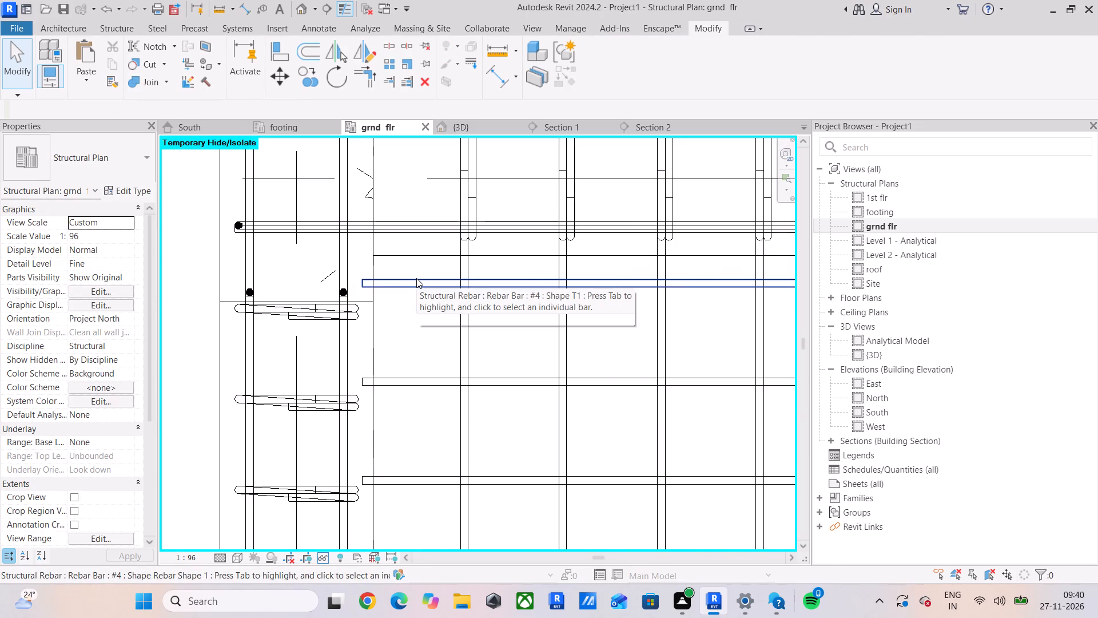
{"action": "left_click", "coordinate": [416, 278]}
{"action": "scroll", "coordinate": [367, 285], "scroll_direction": "up", "scroll_amount": 5}
{"action": "left_click_drag", "start_coordinate": [361, 277], "coordinate": [380, 282]}
{"action": "scroll", "coordinate": [381, 283], "scroll_direction": "up", "scroll_amount": 9}
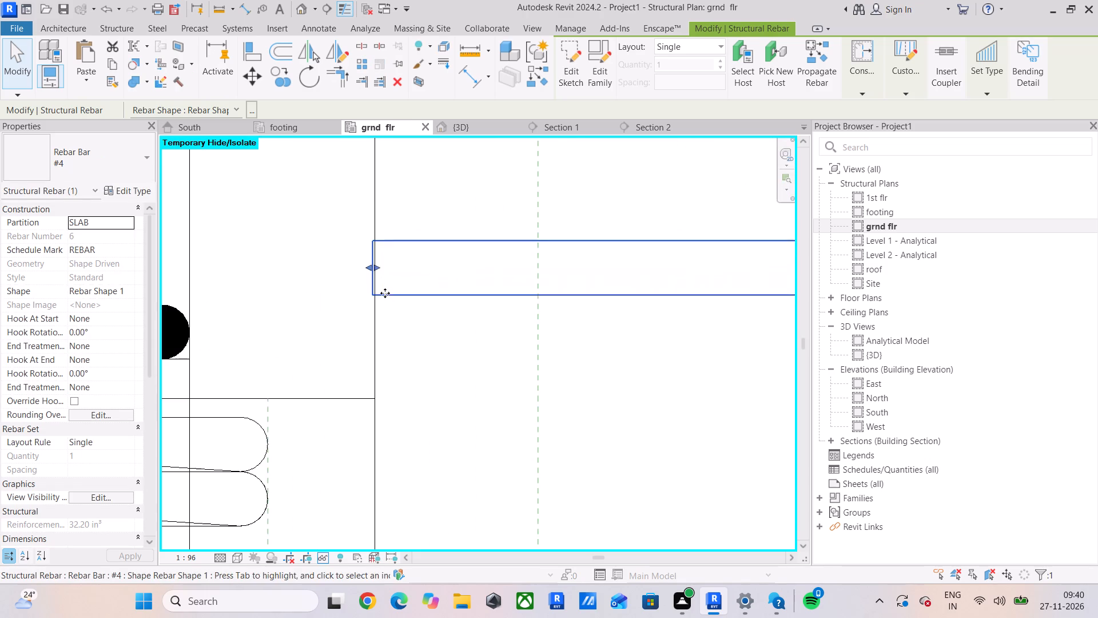
{"action": "left_click", "coordinate": [259, 53]}
{"action": "left_click", "coordinate": [376, 331]}
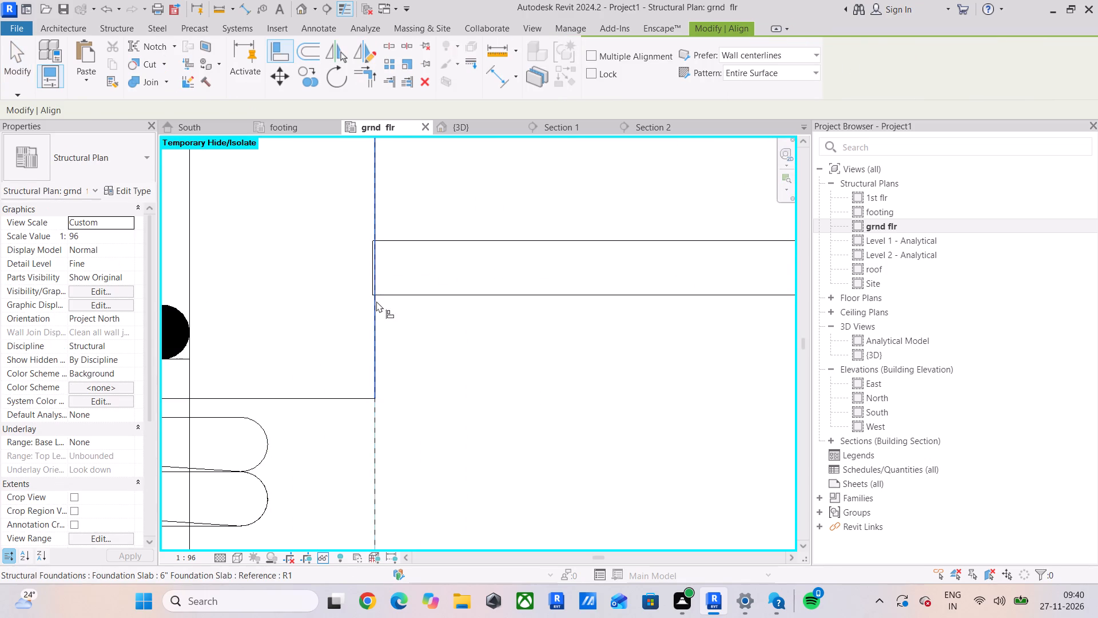
{"action": "scroll", "coordinate": [373, 275], "scroll_direction": "up", "scroll_amount": 9}
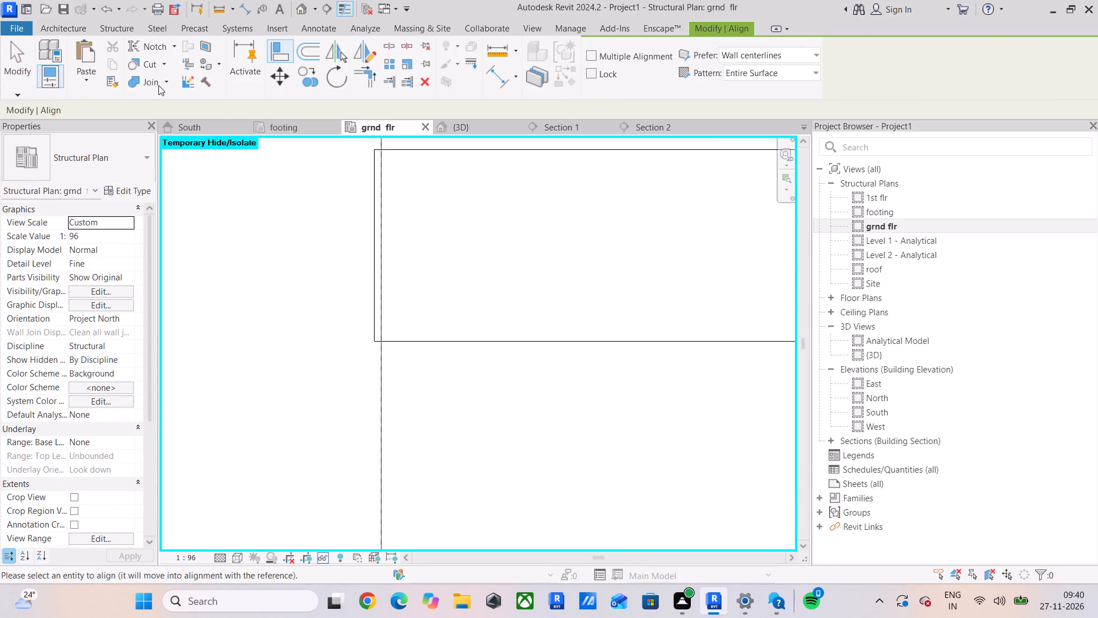
{"action": "left_click", "coordinate": [5, 70]}
{"action": "left_click", "coordinate": [375, 272]}
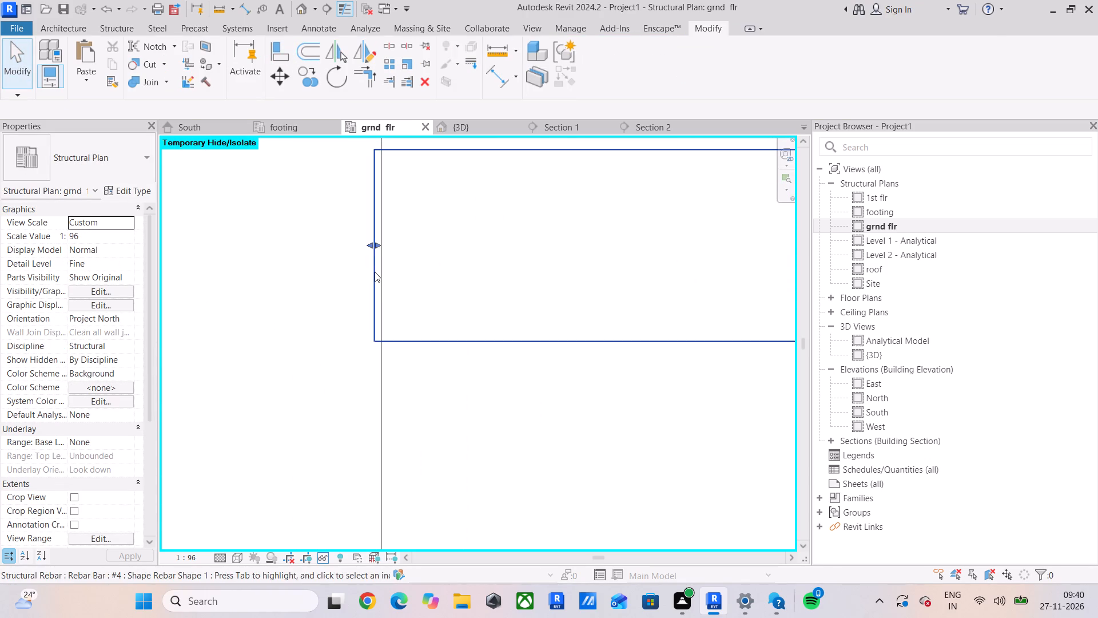
{"action": "left_click_drag", "start_coordinate": [376, 241], "coordinate": [380, 248]}
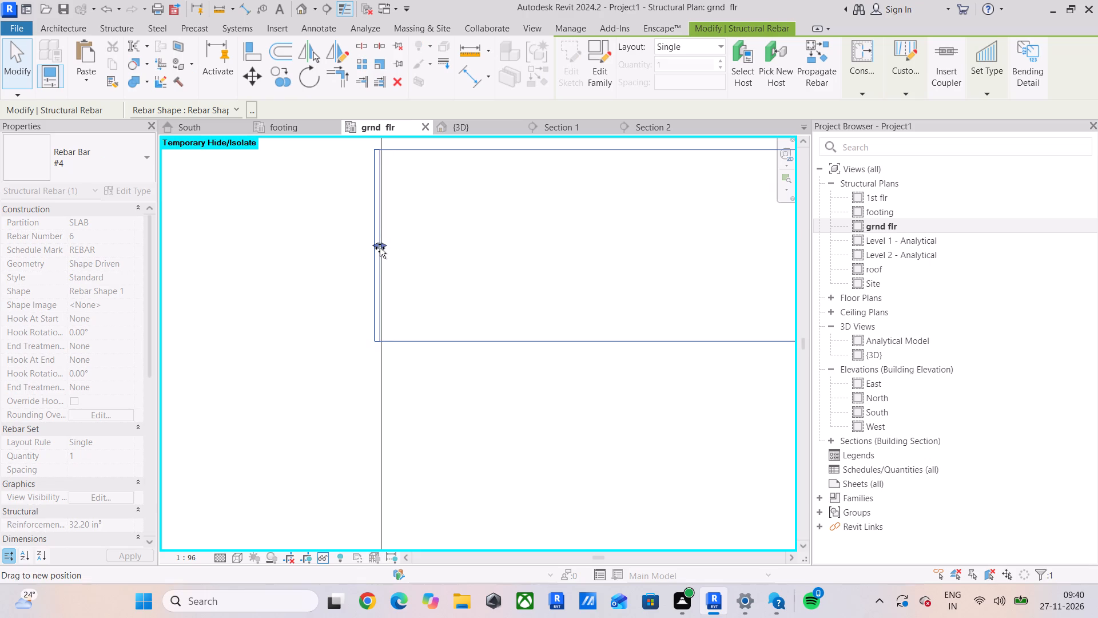
{"action": "left_click_drag", "start_coordinate": [380, 248], "coordinate": [380, 258]}
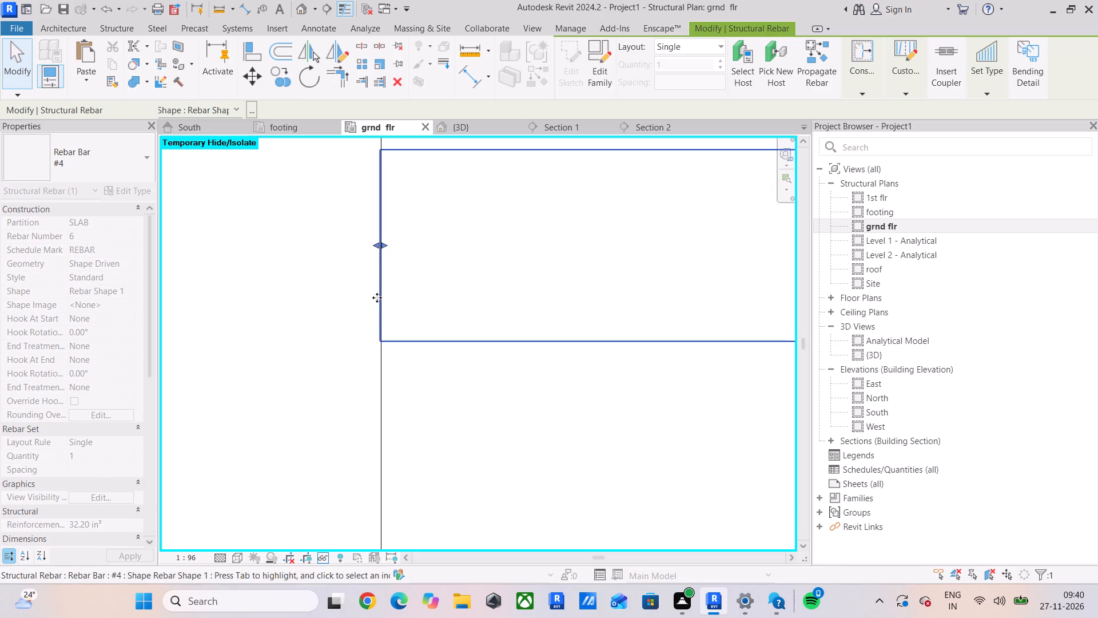
{"action": "left_click", "coordinate": [426, 461]}
Align the vertical beam's first stirrup below the column with the second horizontal slab bar.
{"action": "scroll", "coordinate": [433, 457], "scroll_direction": "down", "scroll_amount": 18}
{"action": "middle_click_drag", "start_coordinate": [470, 455], "coordinate": [478, 316]}
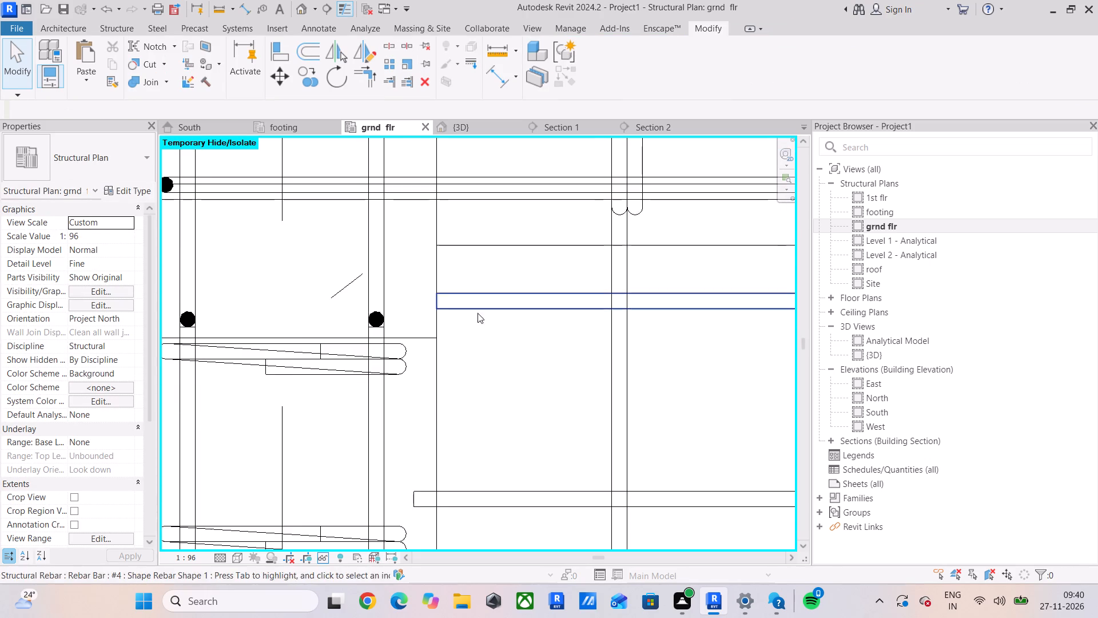
{"action": "scroll", "coordinate": [442, 409], "scroll_direction": "down", "scroll_amount": 4}
{"action": "middle_click_drag", "start_coordinate": [482, 413], "coordinate": [474, 308]}
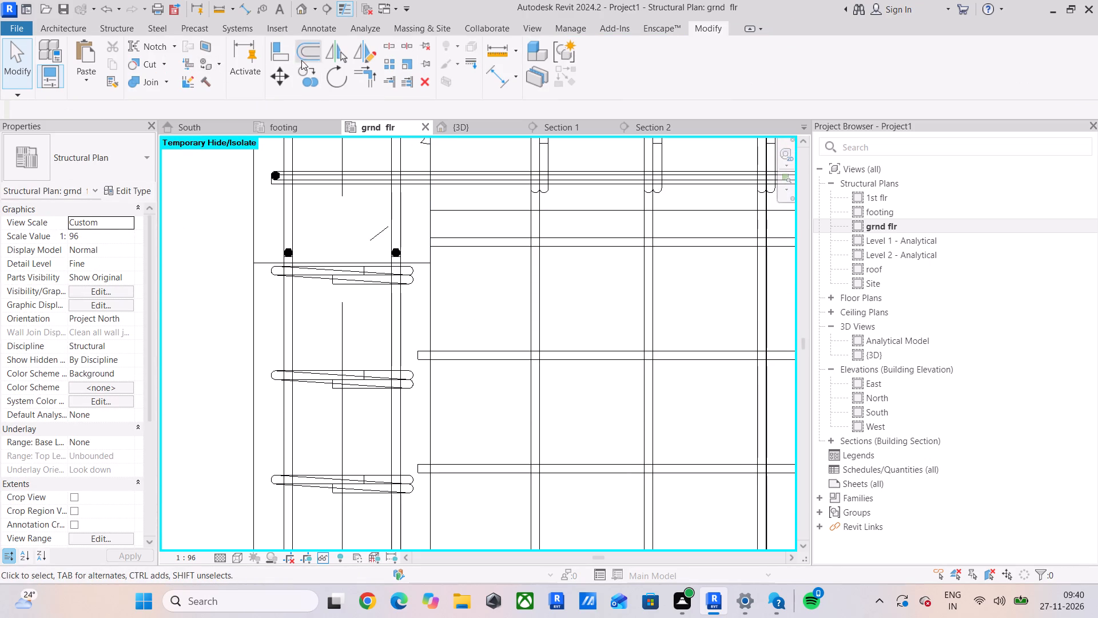
{"action": "left_click", "coordinate": [283, 50]}
{"action": "scroll", "coordinate": [448, 351], "scroll_direction": "up", "scroll_amount": 3}
{"action": "left_click", "coordinate": [472, 365]}
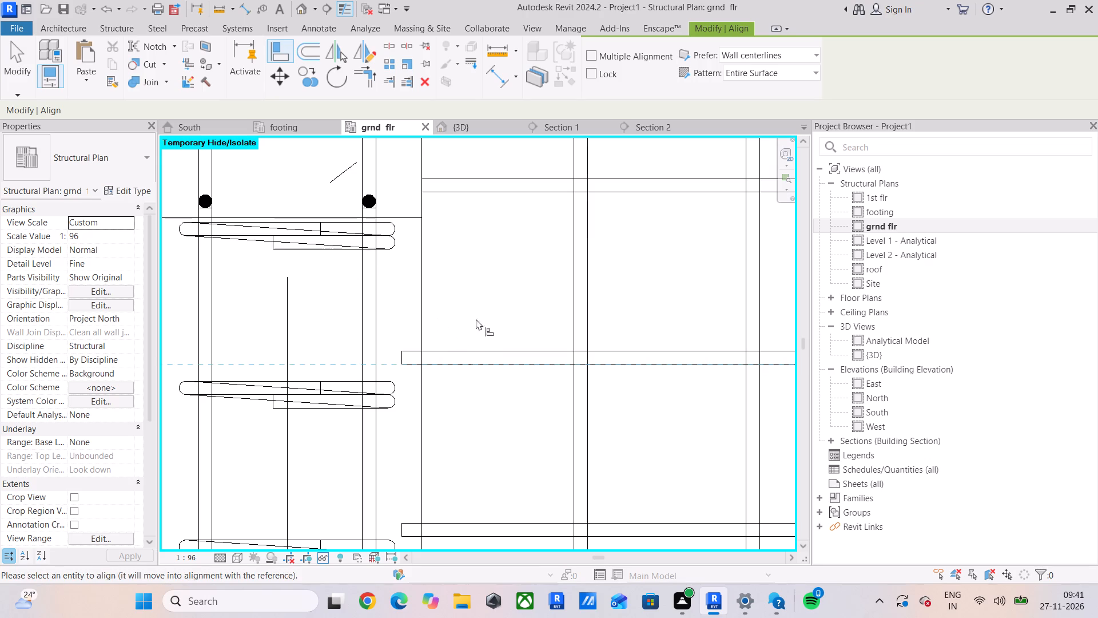
{"action": "left_click", "coordinate": [491, 276]}
{"action": "left_click", "coordinate": [472, 351]}
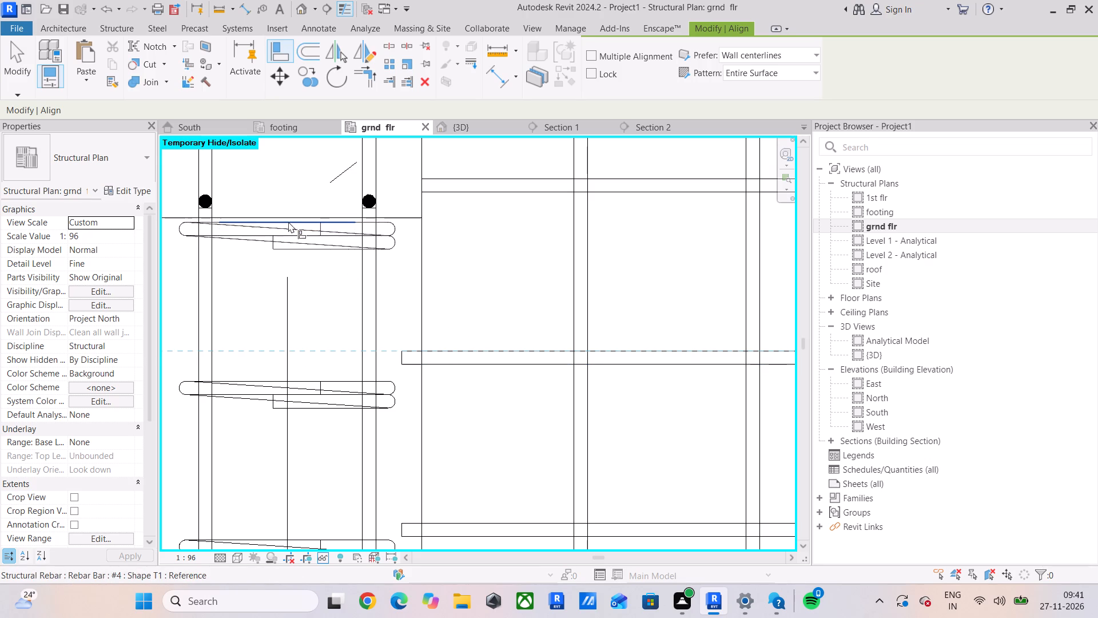
{"action": "left_click", "coordinate": [288, 220]}
Align the vertical beam's second and third stirrups below the column with the third and fourth horizontal slab bars.
{"action": "middle_click_drag", "start_coordinate": [512, 411], "coordinate": [468, 220]}
{"action": "left_click", "coordinate": [451, 328]}
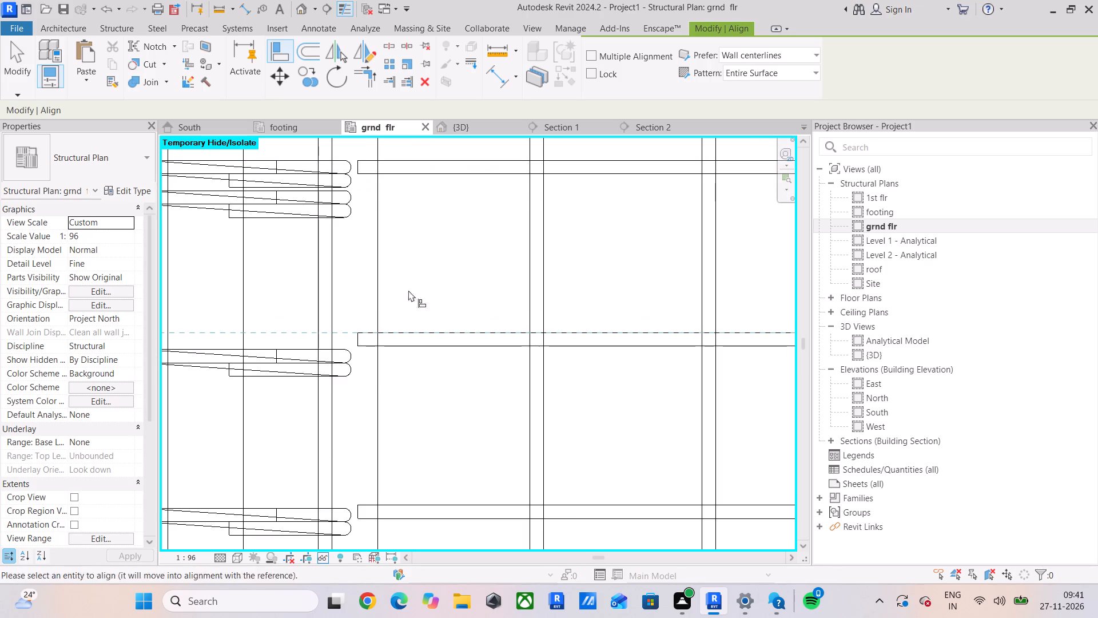
{"action": "scroll", "coordinate": [316, 195], "scroll_direction": "up", "scroll_amount": 4}
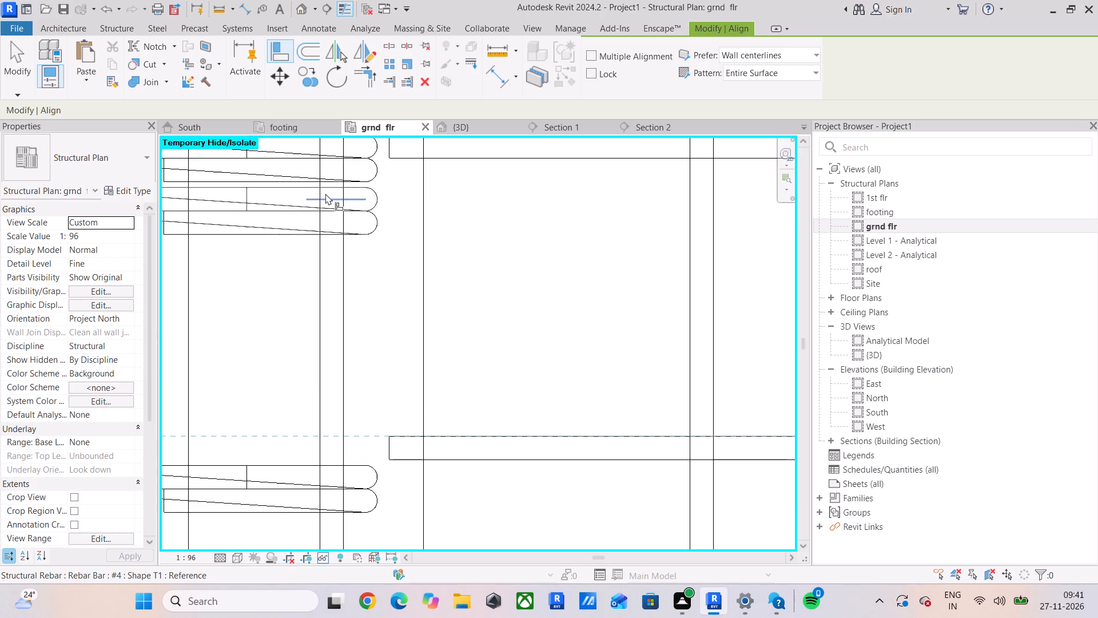
{"action": "left_click", "coordinate": [325, 189]}
{"action": "scroll", "coordinate": [360, 268], "scroll_direction": "down", "scroll_amount": 1}
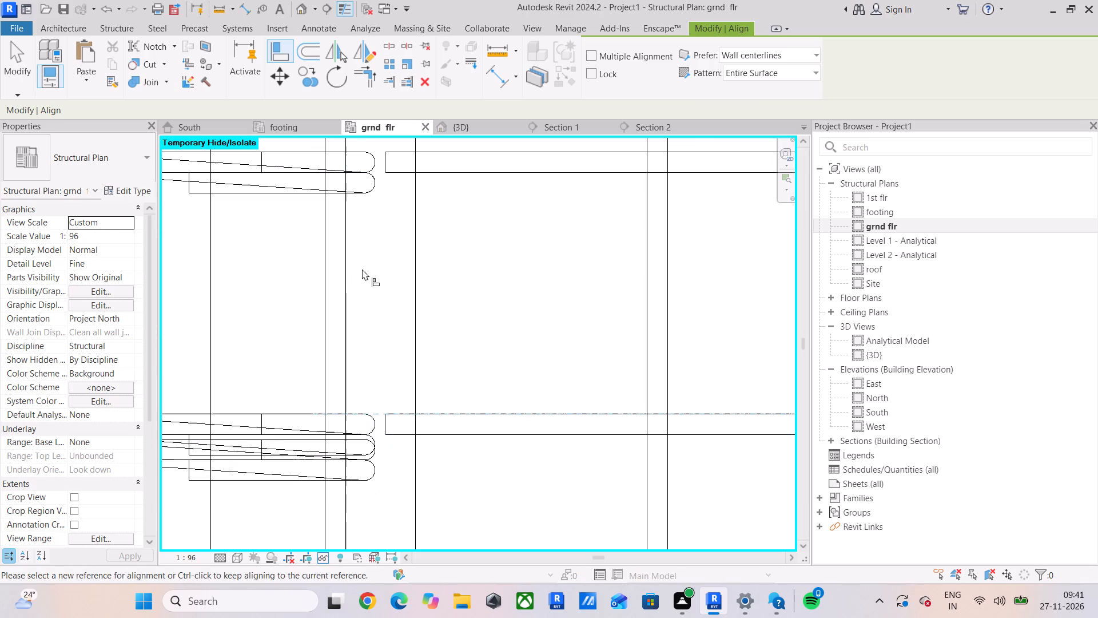
{"action": "middle_click_drag", "start_coordinate": [365, 270], "coordinate": [405, 70]}
{"action": "left_click", "coordinate": [553, 475]}
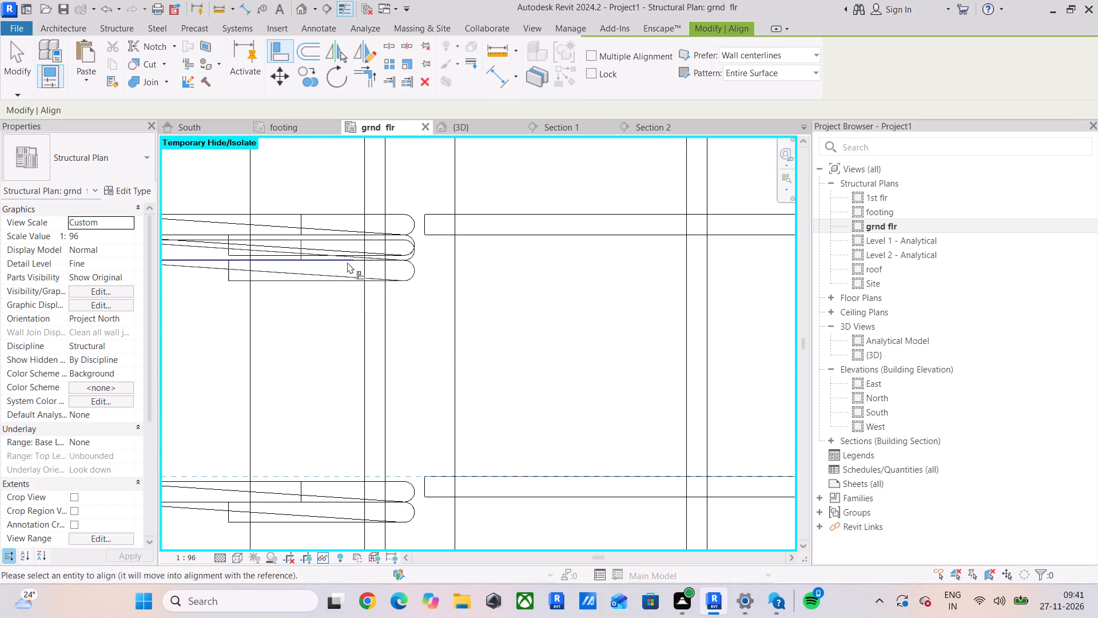
{"action": "left_click", "coordinate": [371, 241]}
Delete the extra vertical-beam stirrup that overlaps the one aligned with the fourth horizontal slab bar.
{"action": "middle_click_drag", "start_coordinate": [406, 309], "coordinate": [443, 129]}
{"action": "middle_click_drag", "start_coordinate": [542, 322], "coordinate": [502, 137]}
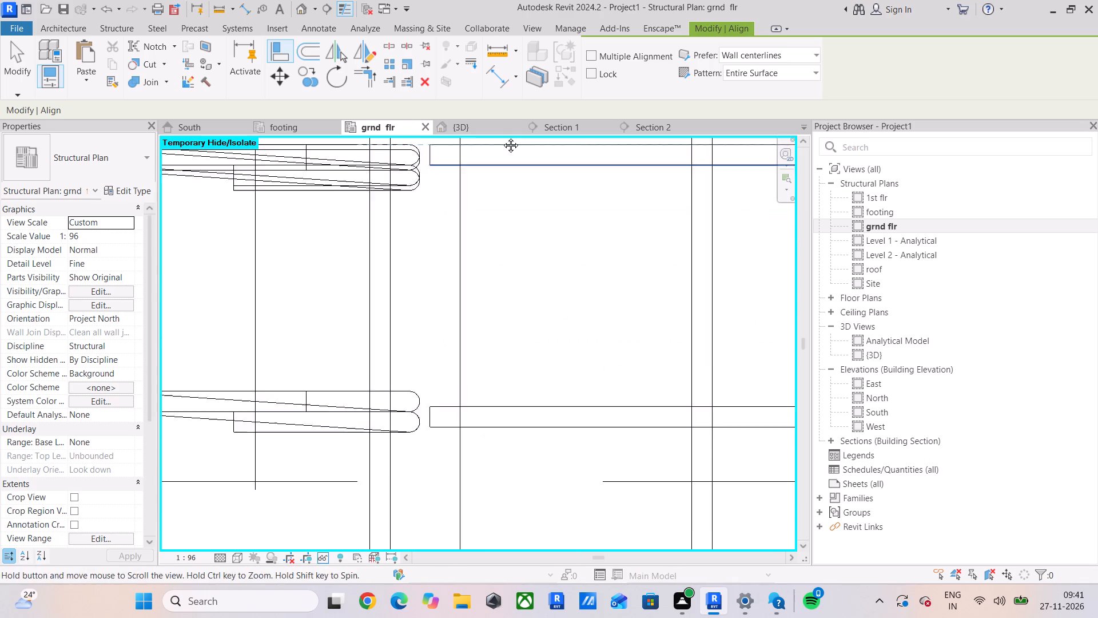
{"action": "middle_click_drag", "start_coordinate": [502, 137], "coordinate": [500, 133]}
{"action": "scroll", "coordinate": [479, 282], "scroll_direction": "down", "scroll_amount": 4}
{"action": "middle_click_drag", "start_coordinate": [479, 284], "coordinate": [484, 295]}
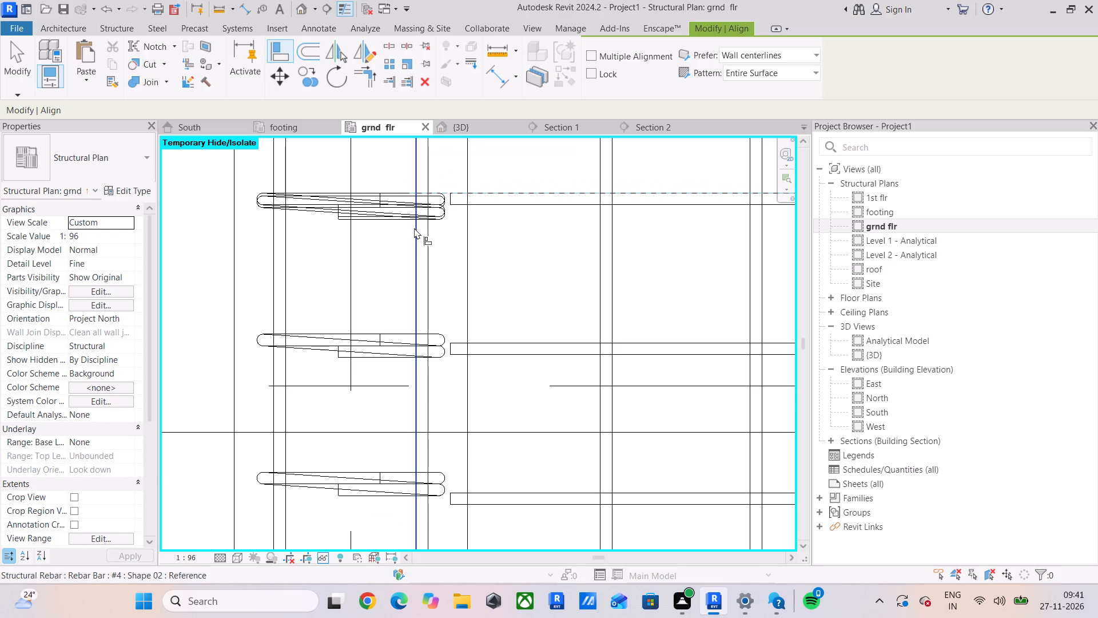
{"action": "key", "text": "Escape"}
{"action": "key", "text": "Escape"}
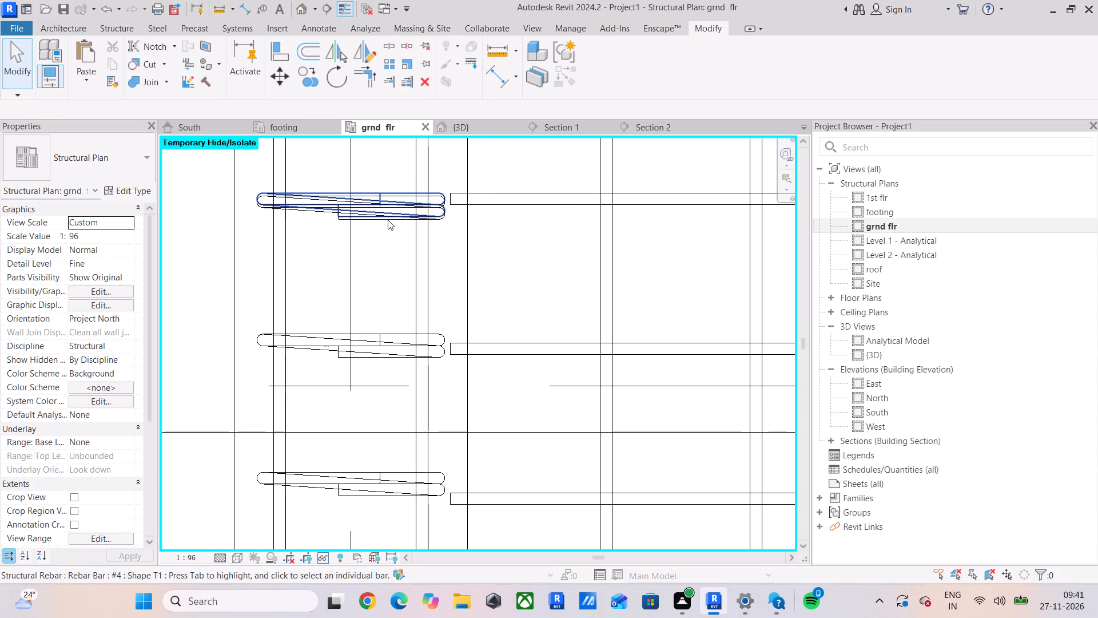
{"action": "left_click", "coordinate": [388, 220]}
{"action": "left_click", "coordinate": [355, 224]}
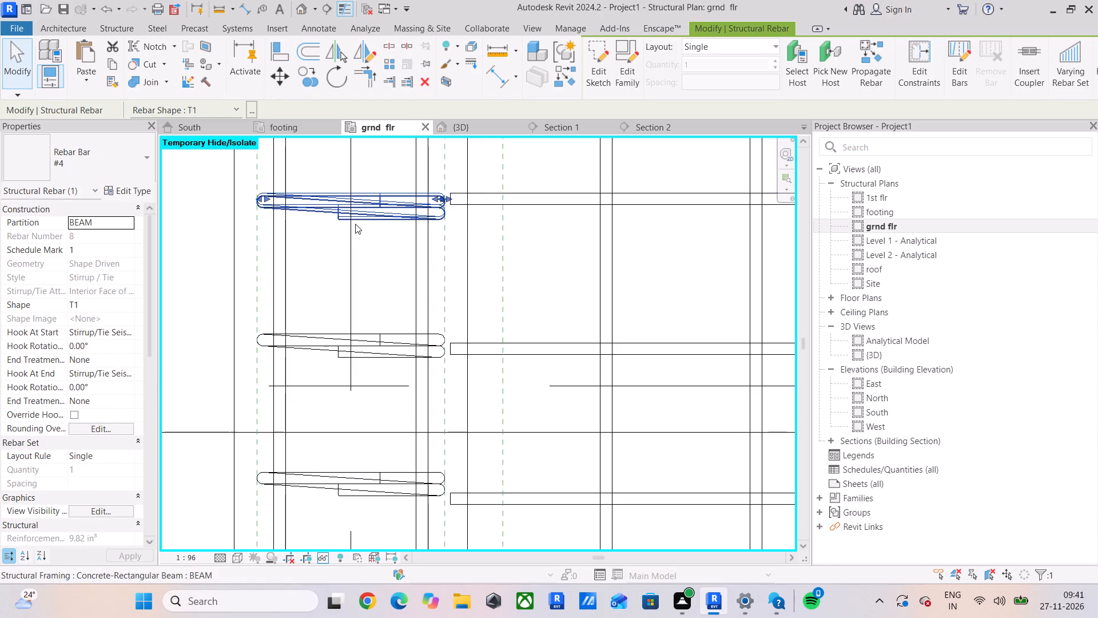
{"action": "key", "text": "Delete"}
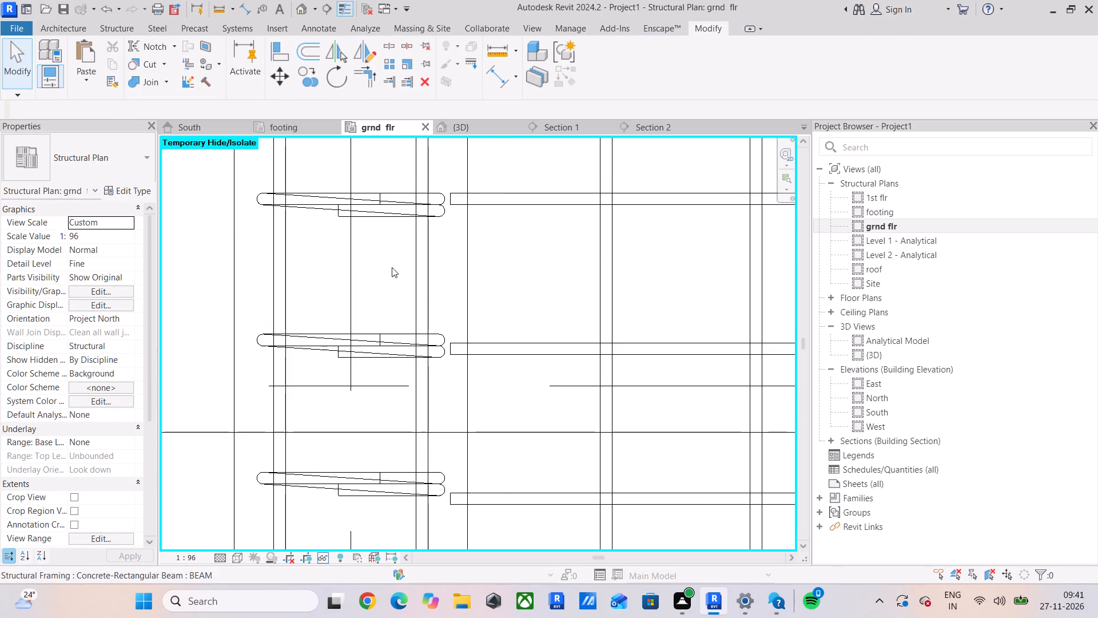
Align the next three stirrups of the vertical beam with the fifth, sixth and seventh horizontal slab bars.
{"action": "left_click", "coordinate": [279, 63]}
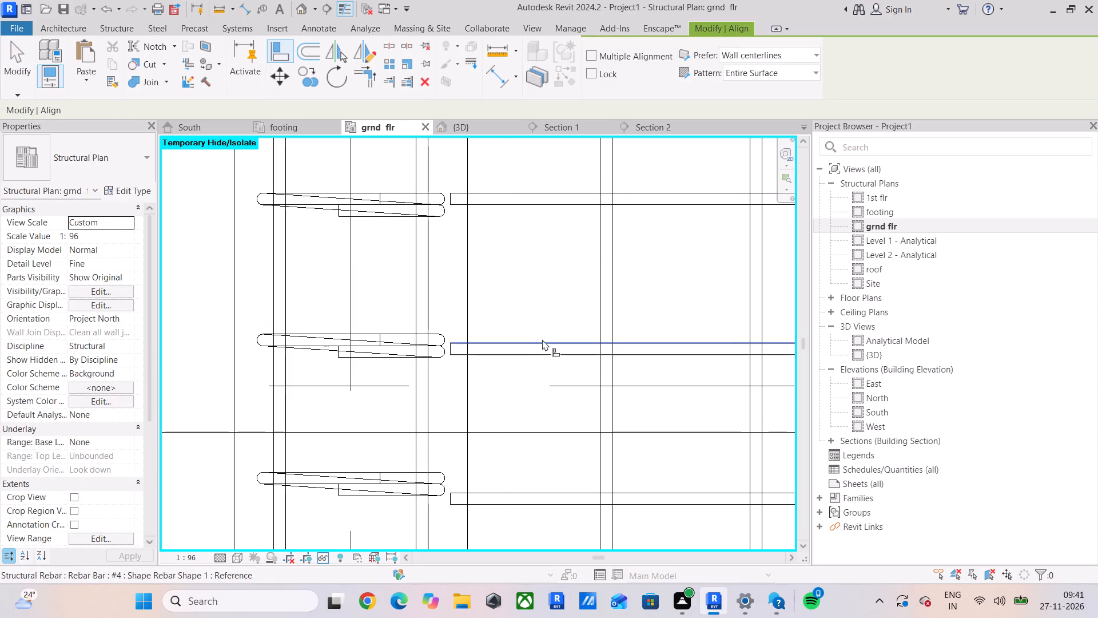
{"action": "left_click", "coordinate": [542, 339]}
{"action": "left_click", "coordinate": [376, 330]}
{"action": "middle_click_drag", "start_coordinate": [448, 365], "coordinate": [417, 207]}
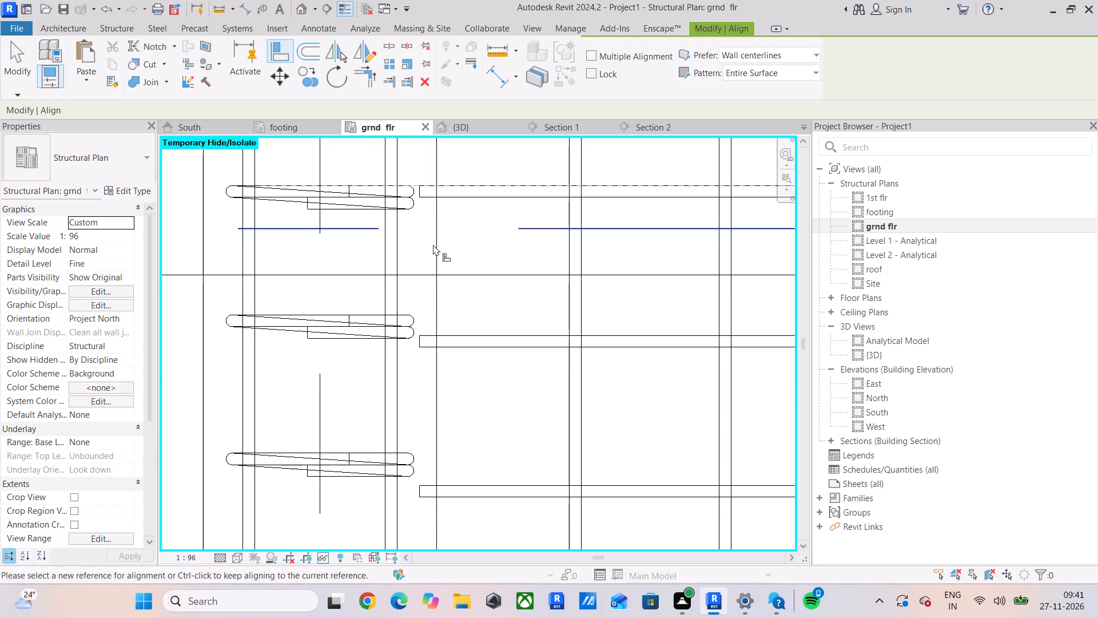
{"action": "left_click", "coordinate": [482, 332]}
{"action": "left_click", "coordinate": [336, 312]}
{"action": "middle_click_drag", "start_coordinate": [356, 323], "coordinate": [340, 193]}
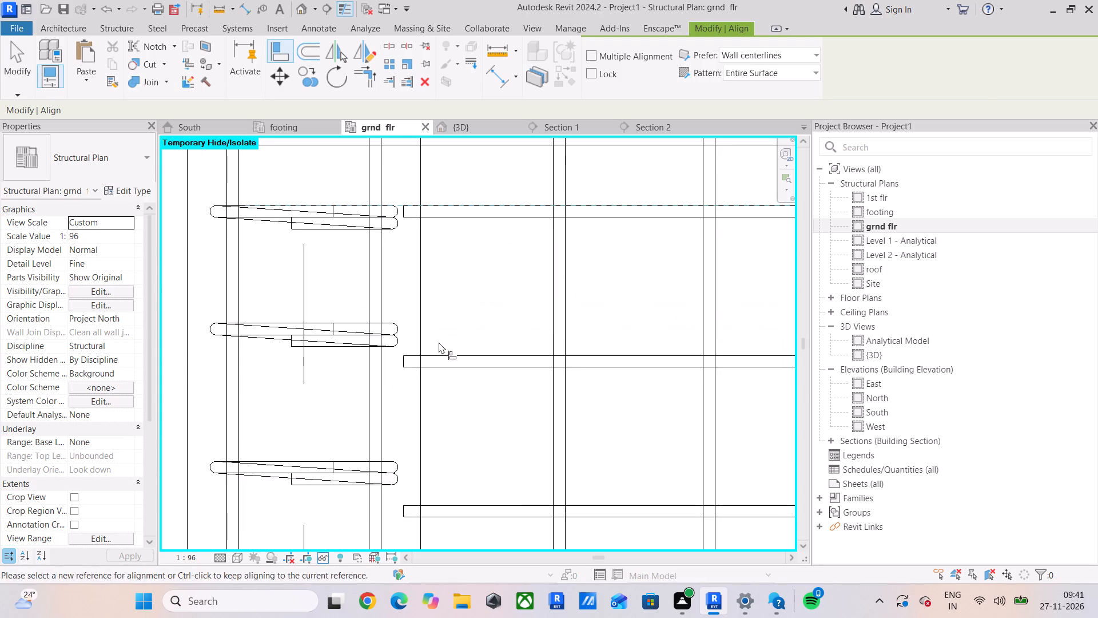
{"action": "left_click", "coordinate": [472, 351]}
{"action": "left_click", "coordinate": [327, 319]}
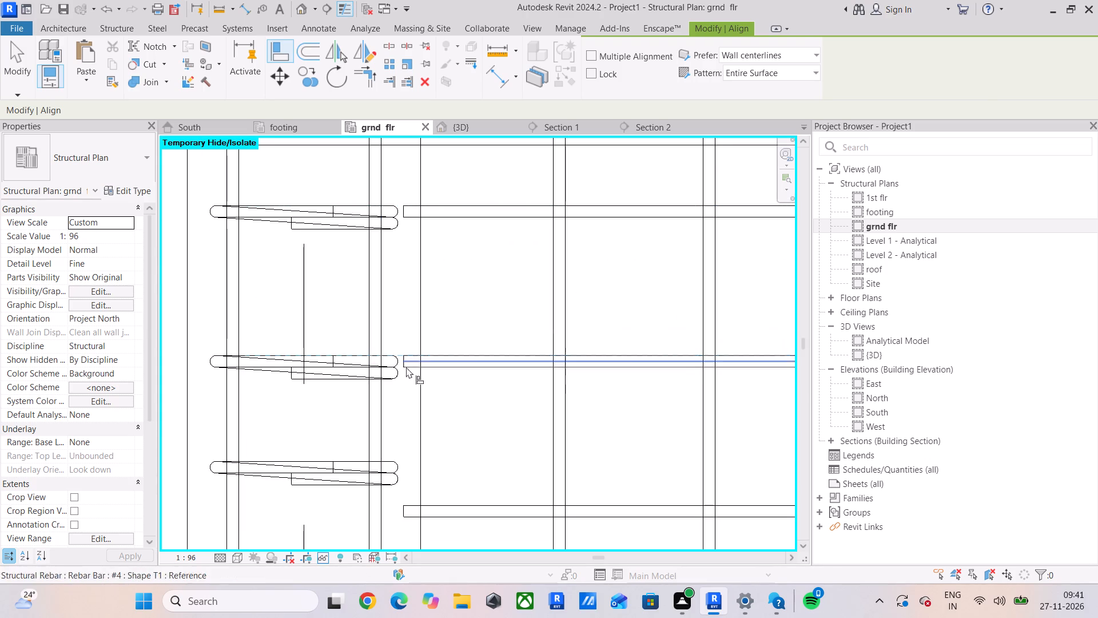
Align the vertical beam's next four stirrups with the next four horizontal slab bars below the seventh bar.
{"action": "middle_click_drag", "start_coordinate": [406, 367], "coordinate": [381, 229]}
{"action": "left_click", "coordinate": [438, 363]}
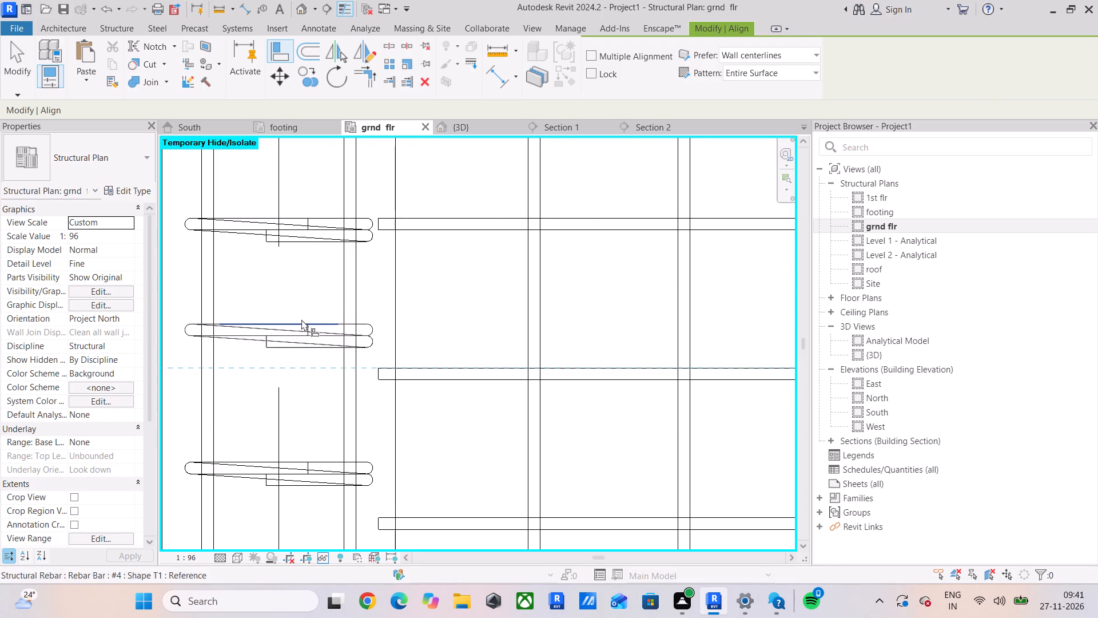
{"action": "left_click", "coordinate": [301, 319]}
{"action": "middle_click_drag", "start_coordinate": [379, 335], "coordinate": [367, 188]}
{"action": "left_click", "coordinate": [433, 366]}
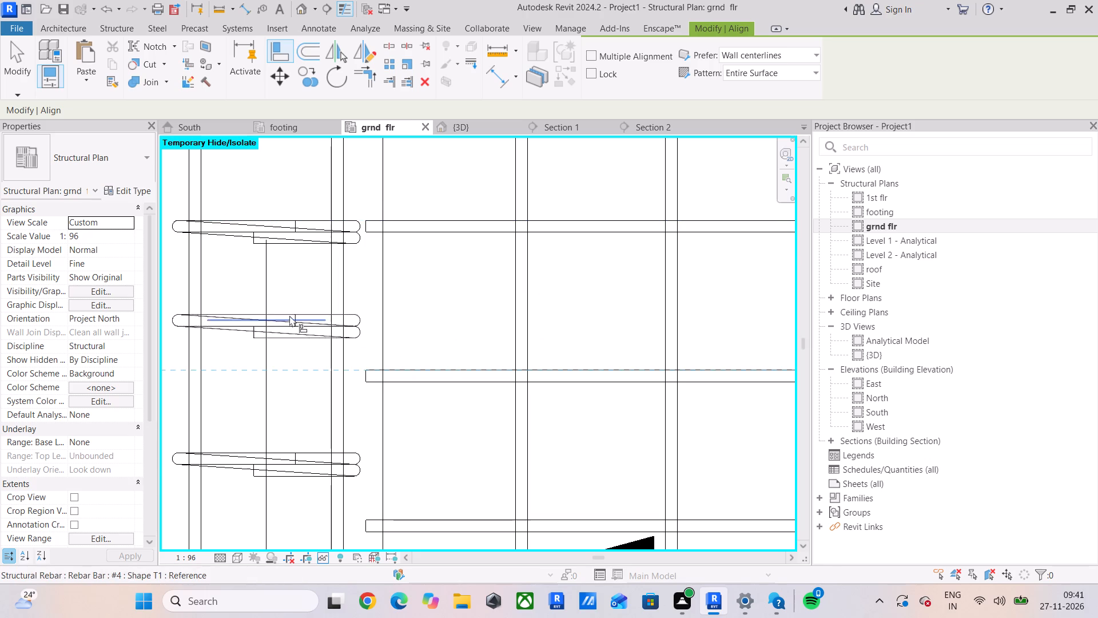
{"action": "left_click", "coordinate": [280, 312]}
{"action": "middle_click_drag", "start_coordinate": [442, 369], "coordinate": [408, 221]}
{"action": "left_click", "coordinate": [420, 369]}
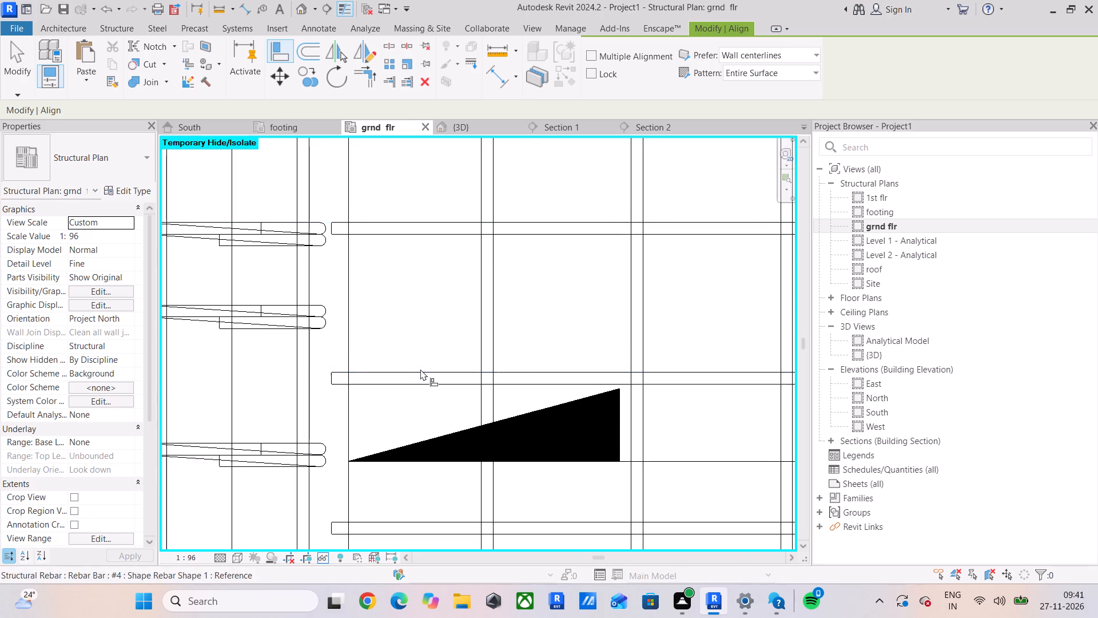
{"action": "middle_click_drag", "start_coordinate": [418, 365], "coordinate": [595, 313]}
{"action": "left_click", "coordinate": [420, 249]}
{"action": "middle_click_drag", "start_coordinate": [472, 307], "coordinate": [420, 176]}
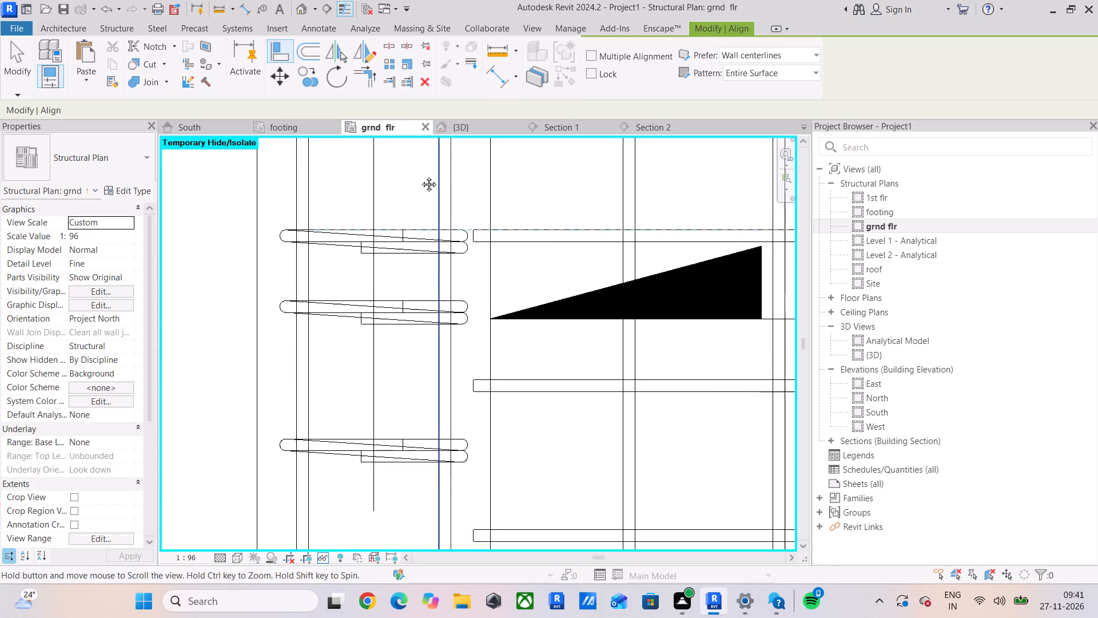
{"action": "middle_click_drag", "start_coordinate": [420, 176], "coordinate": [417, 168]}
{"action": "left_click", "coordinate": [516, 328]}
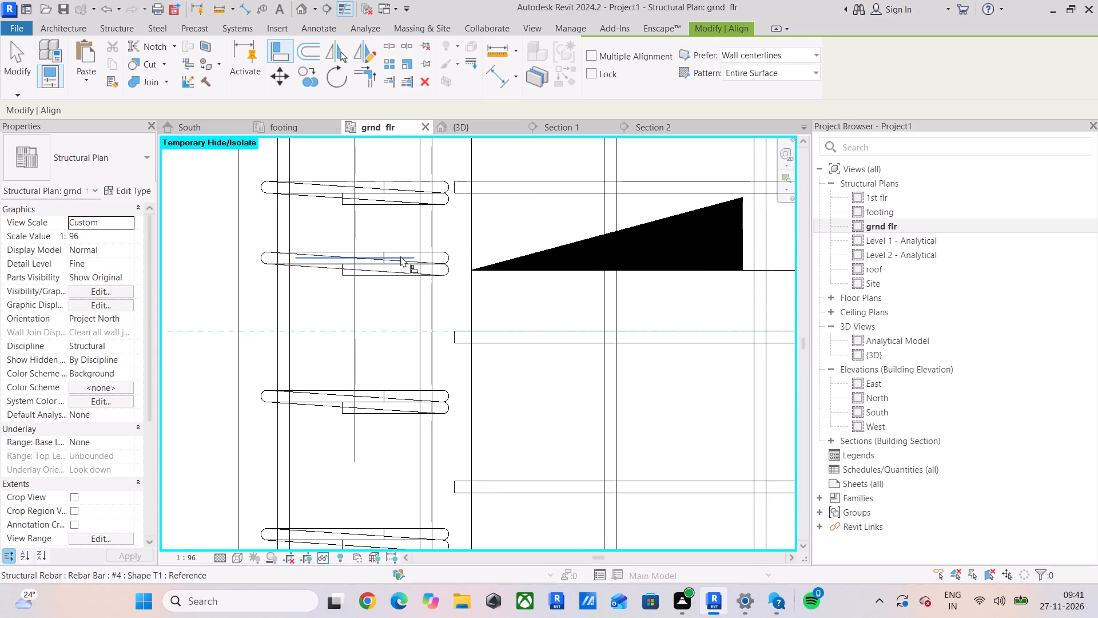
{"action": "left_click", "coordinate": [400, 250]}
Align the following three stirrups of the vertical beam with the next three horizontal slab bars down.
{"action": "middle_click_drag", "start_coordinate": [534, 429], "coordinate": [508, 256]}
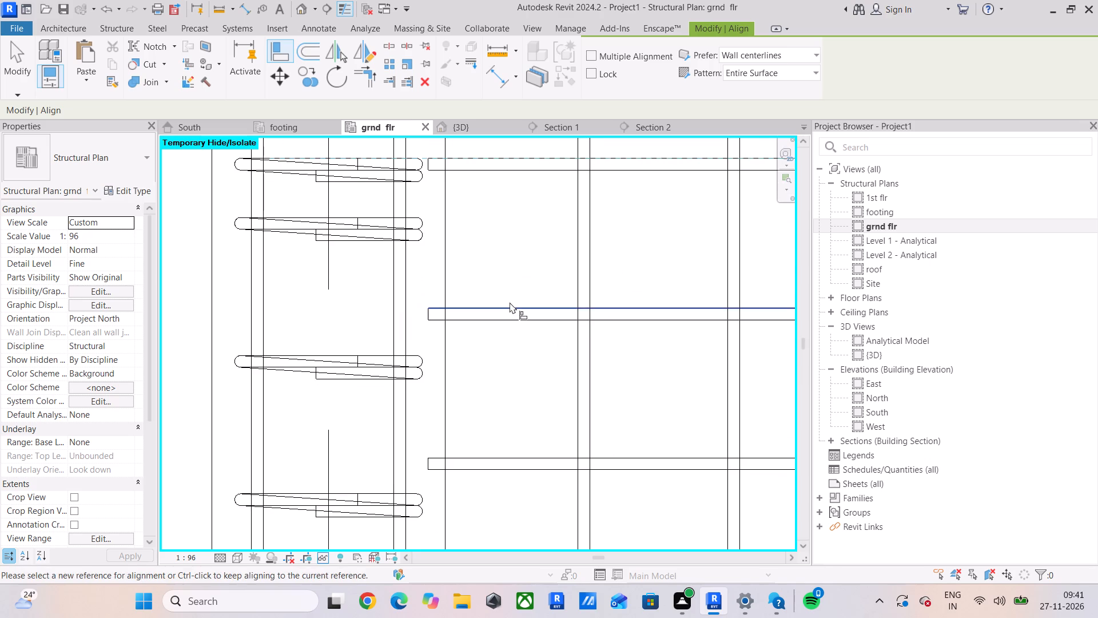
{"action": "left_click", "coordinate": [510, 303]}
{"action": "left_click", "coordinate": [340, 213]}
{"action": "middle_click_drag", "start_coordinate": [472, 310], "coordinate": [433, 152]}
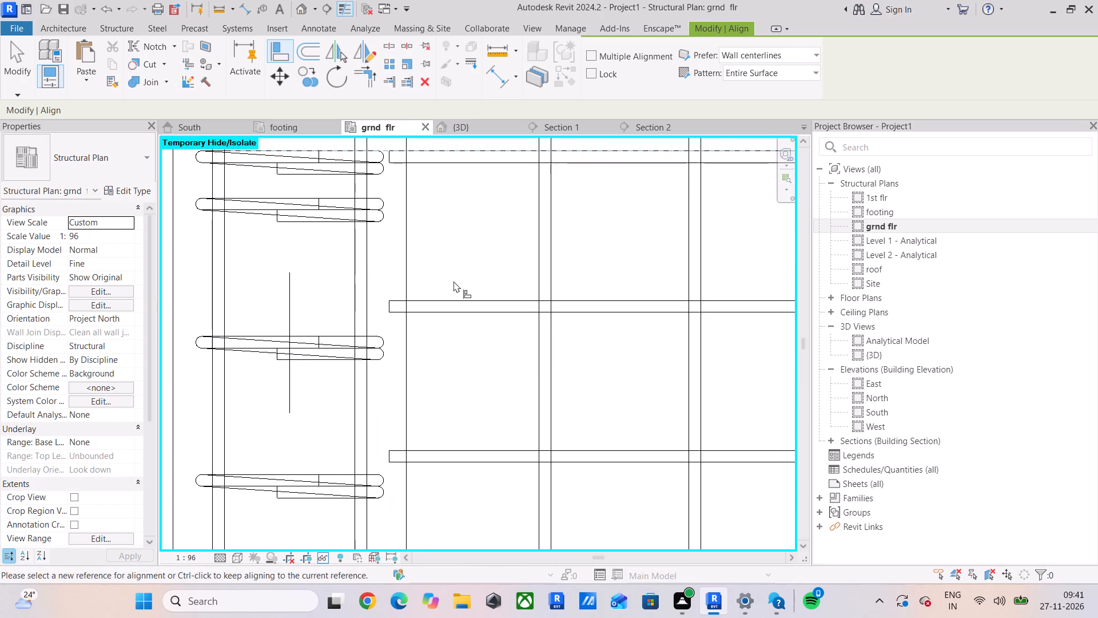
{"action": "left_click", "coordinate": [457, 298]}
{"action": "left_click", "coordinate": [306, 196]}
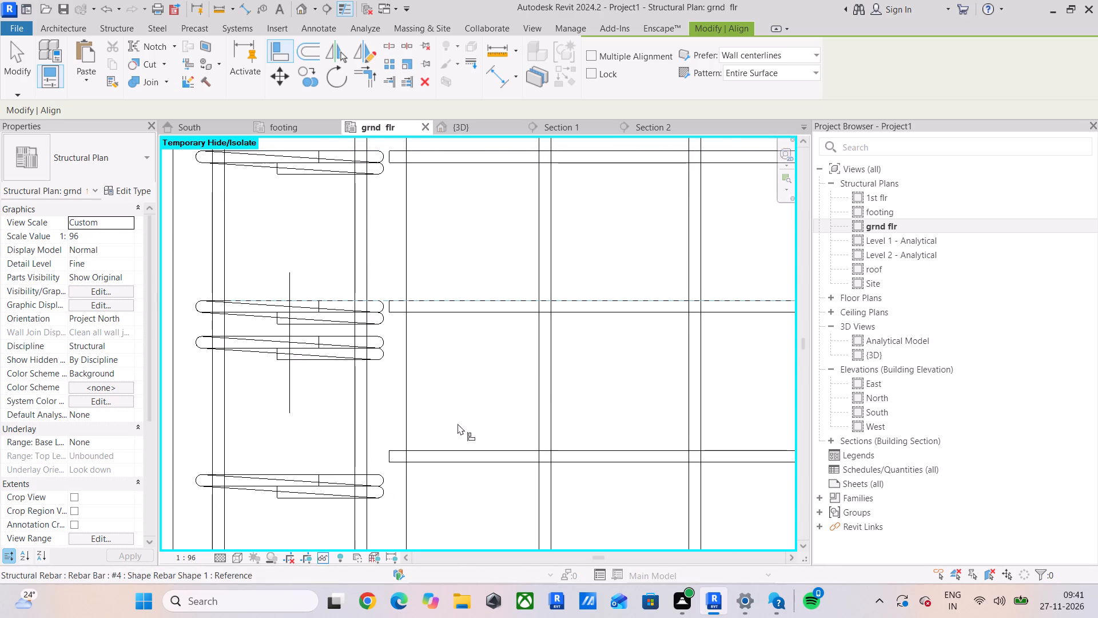
{"action": "left_click", "coordinate": [464, 446]}
{"action": "middle_click_drag", "start_coordinate": [465, 442], "coordinate": [481, 271]}
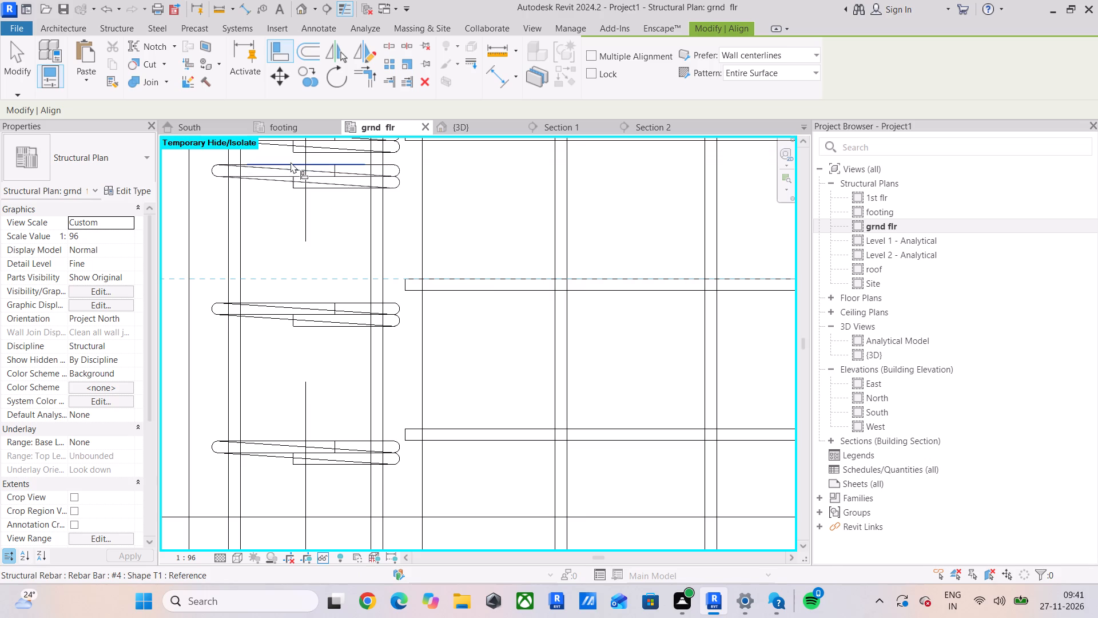
{"action": "left_click", "coordinate": [291, 162]}
Continue down the vertical beam, aligning three more stirrups with their corresponding horizontal slab bars.
{"action": "middle_click_drag", "start_coordinate": [478, 357], "coordinate": [479, 284]}
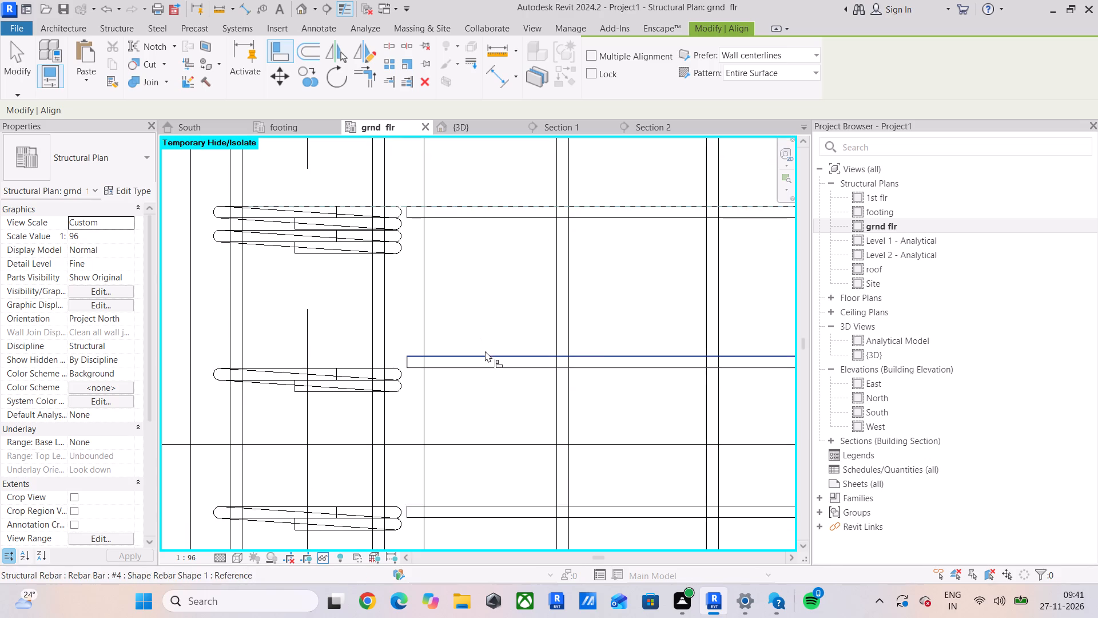
{"action": "left_click", "coordinate": [486, 352]}
{"action": "left_click", "coordinate": [287, 228]}
{"action": "middle_click_drag", "start_coordinate": [386, 320], "coordinate": [383, 293]}
{"action": "left_click", "coordinate": [440, 175]}
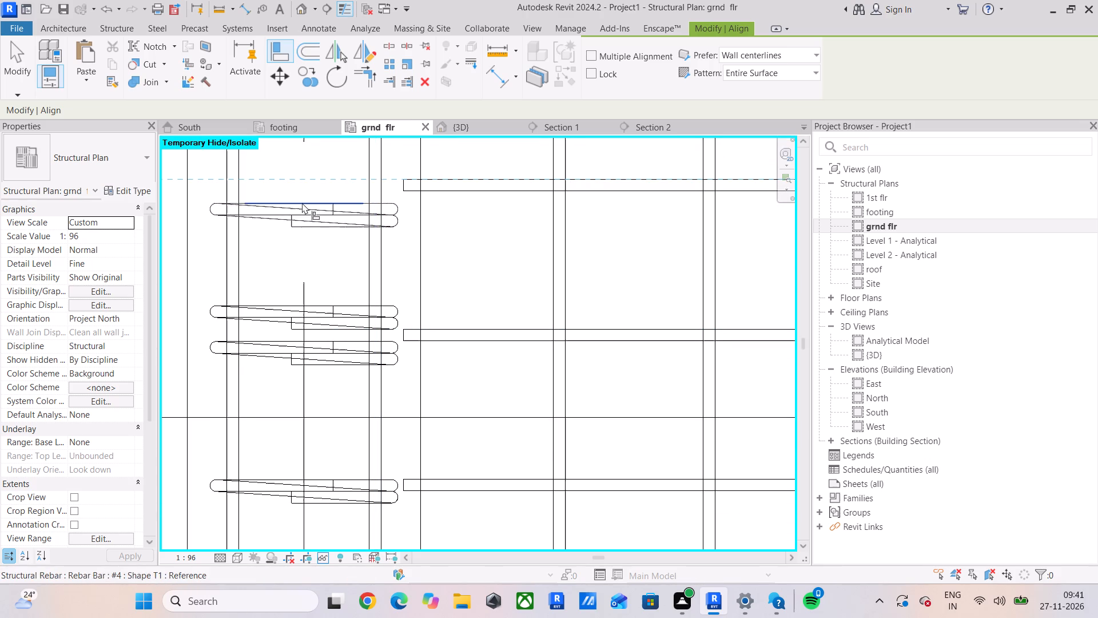
{"action": "left_click", "coordinate": [302, 203]}
{"action": "left_click", "coordinate": [443, 326]}
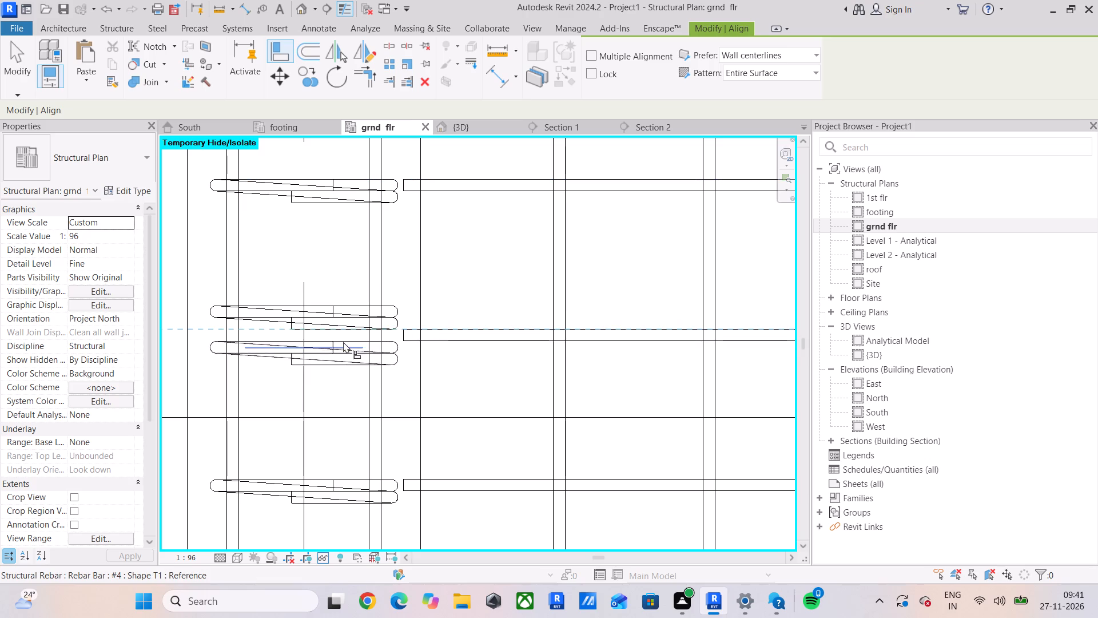
{"action": "left_click", "coordinate": [337, 339]}
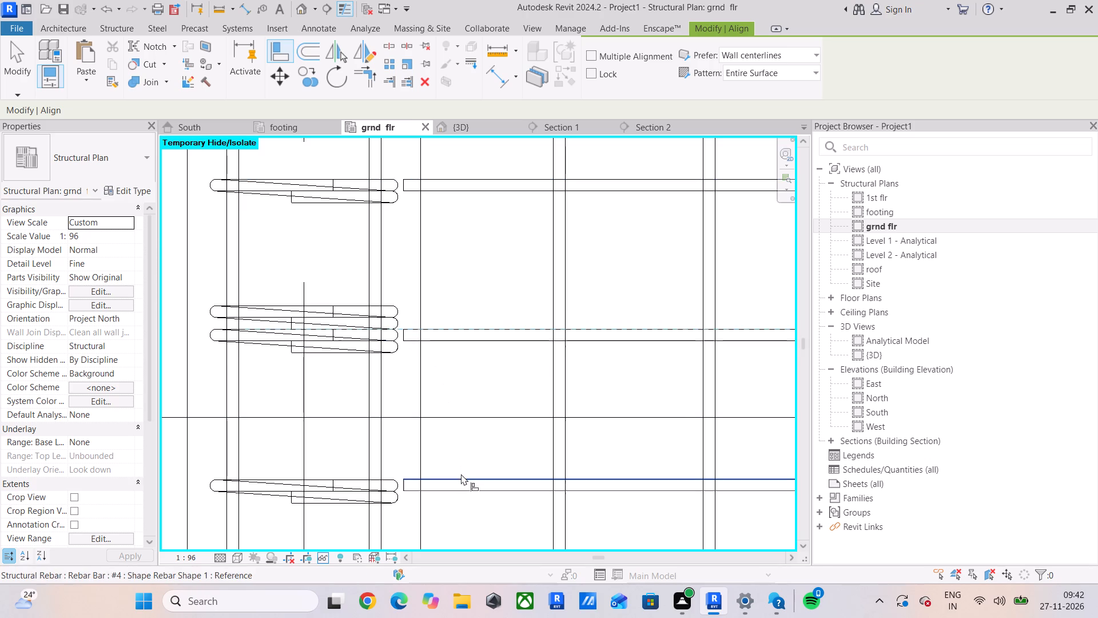
{"action": "left_click", "coordinate": [461, 474]}
{"action": "left_click", "coordinate": [347, 478]}
Dismiss the save reminder and delete the surplus vertical-beam stirrup crowding the one just aligned with its slab bar.
{"action": "scroll", "coordinate": [430, 378], "scroll_direction": "down", "scroll_amount": 3}
{"action": "middle_click_drag", "start_coordinate": [439, 378], "coordinate": [448, 202]}
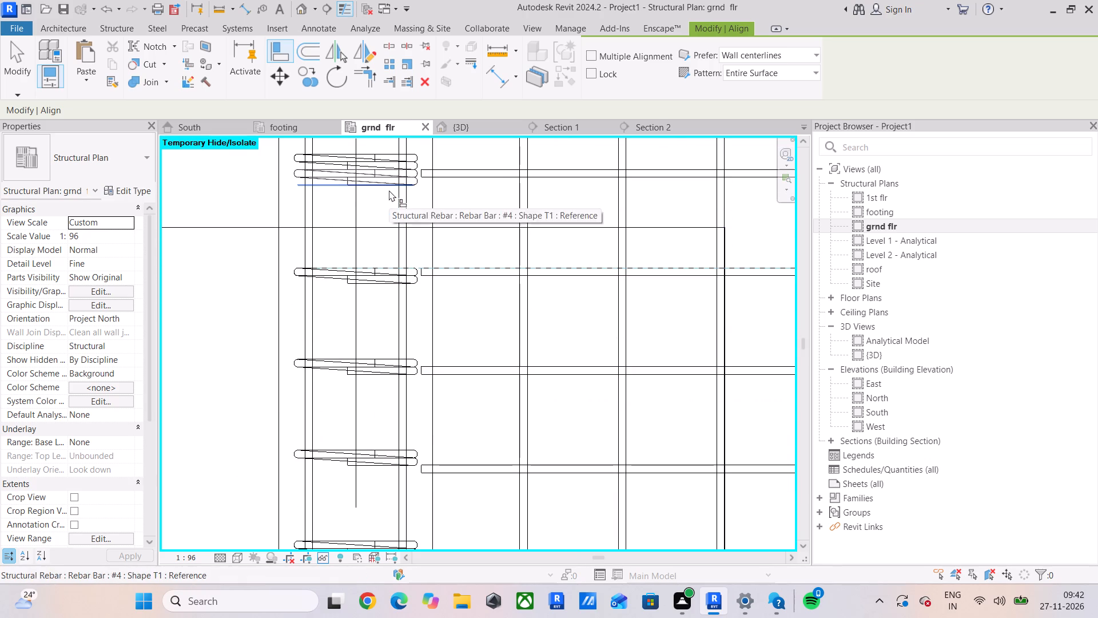
{"action": "key", "text": "Escape"}
{"action": "key", "text": "Escape"}
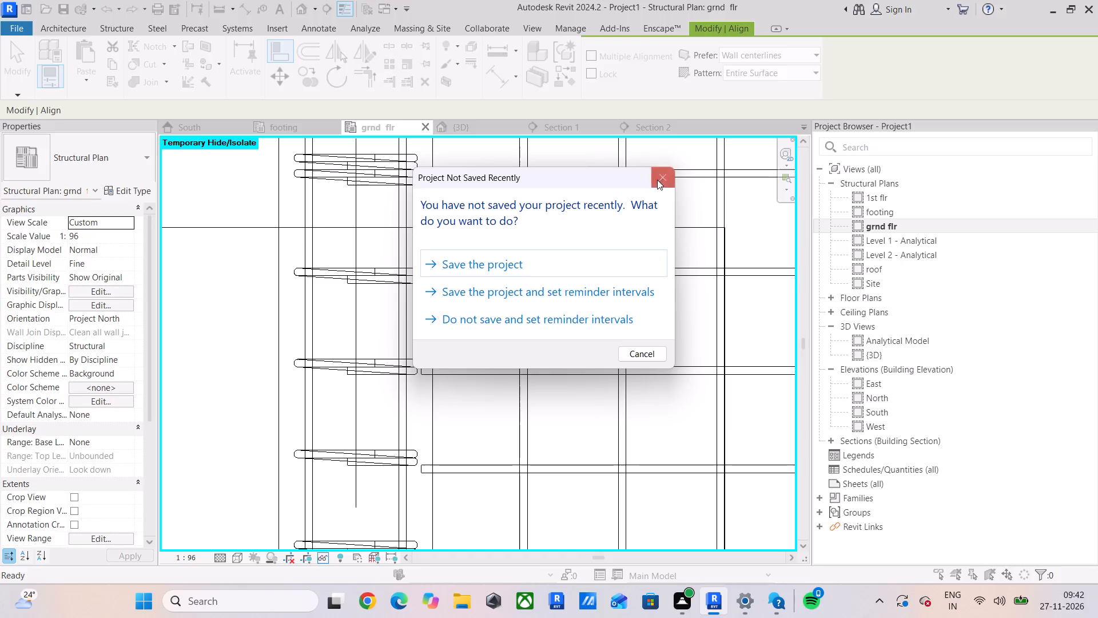
{"action": "left_click", "coordinate": [658, 179]}
{"action": "left_click", "coordinate": [387, 152]}
{"action": "key", "text": "Delete"}
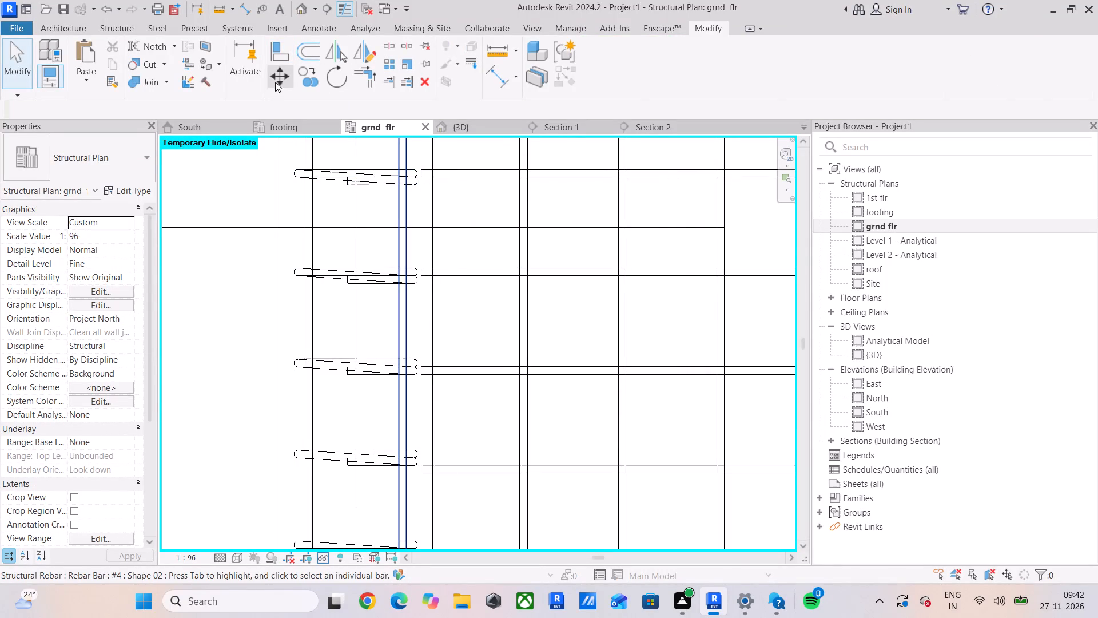
Align the next three stirrups of the vertical beam, approaching the lower column, with their horizontal slab bars.
{"action": "left_click", "coordinate": [279, 54]}
{"action": "scroll", "coordinate": [495, 382], "scroll_direction": "up", "scroll_amount": 4}
{"action": "left_click", "coordinate": [459, 352]}
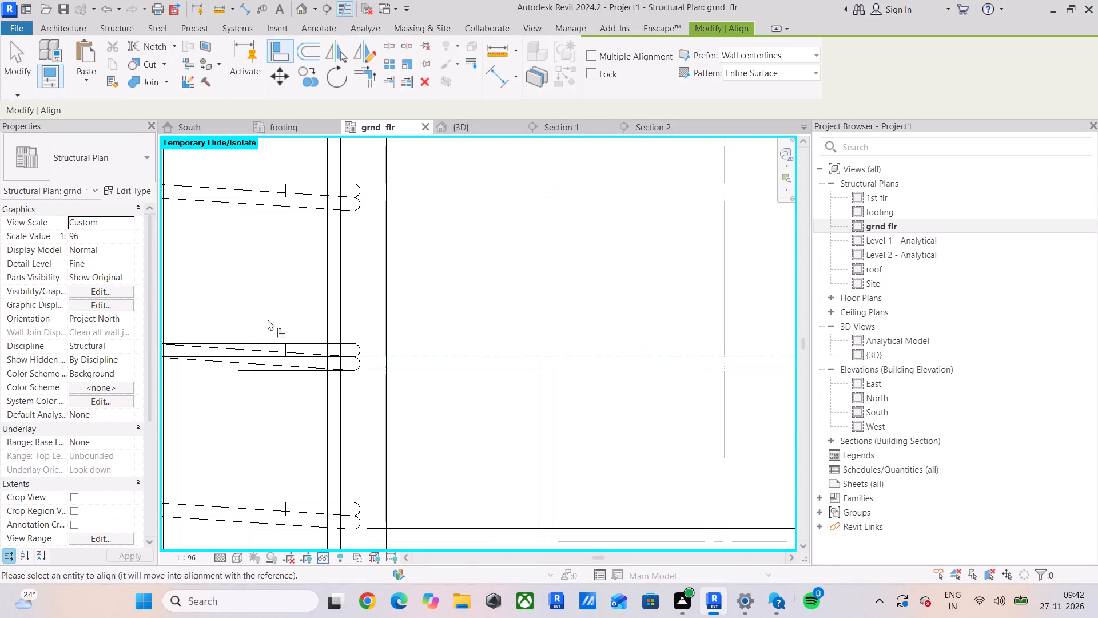
{"action": "left_click", "coordinate": [276, 340]}
{"action": "middle_click_drag", "start_coordinate": [357, 342], "coordinate": [389, 171]}
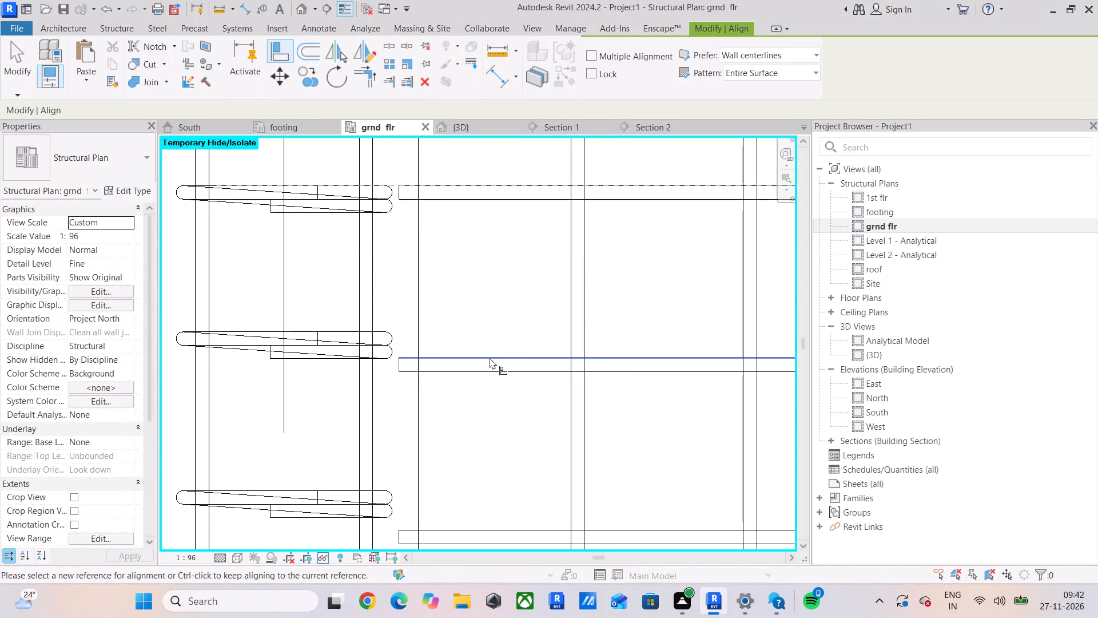
{"action": "left_click", "coordinate": [490, 358]}
{"action": "left_click", "coordinate": [288, 330]}
{"action": "middle_click_drag", "start_coordinate": [433, 320], "coordinate": [413, 170]}
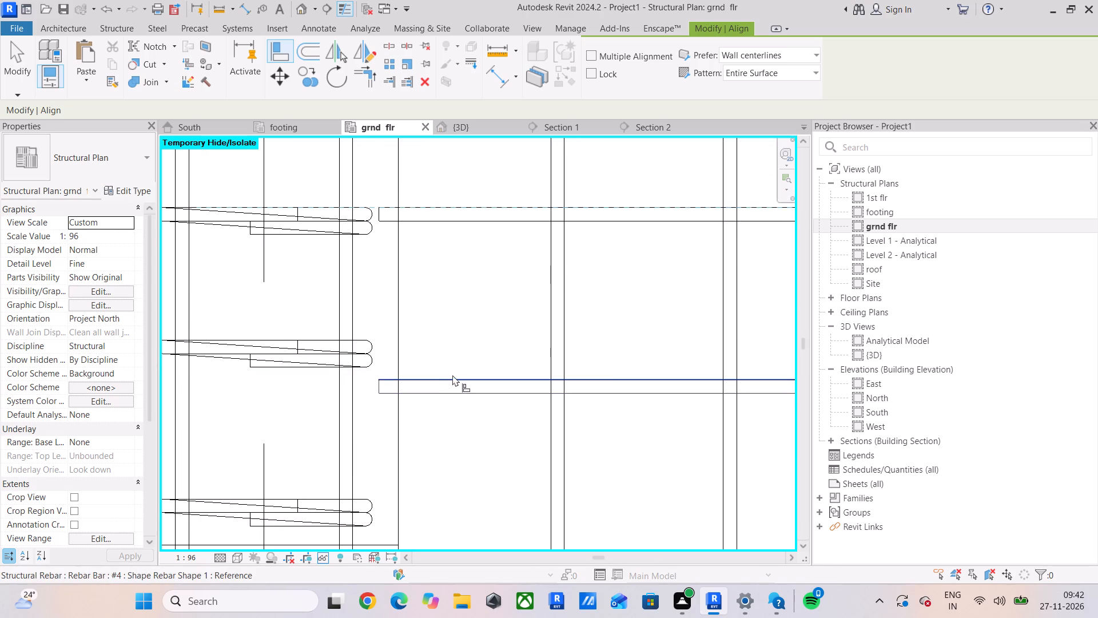
{"action": "left_click", "coordinate": [452, 374]}
{"action": "left_click", "coordinate": [281, 336]}
Delete the last vertical-beam stirrup just above the lower column.
{"action": "middle_click_drag", "start_coordinate": [351, 356], "coordinate": [384, 197]}
{"action": "scroll", "coordinate": [468, 351], "scroll_direction": "up", "scroll_amount": 1}
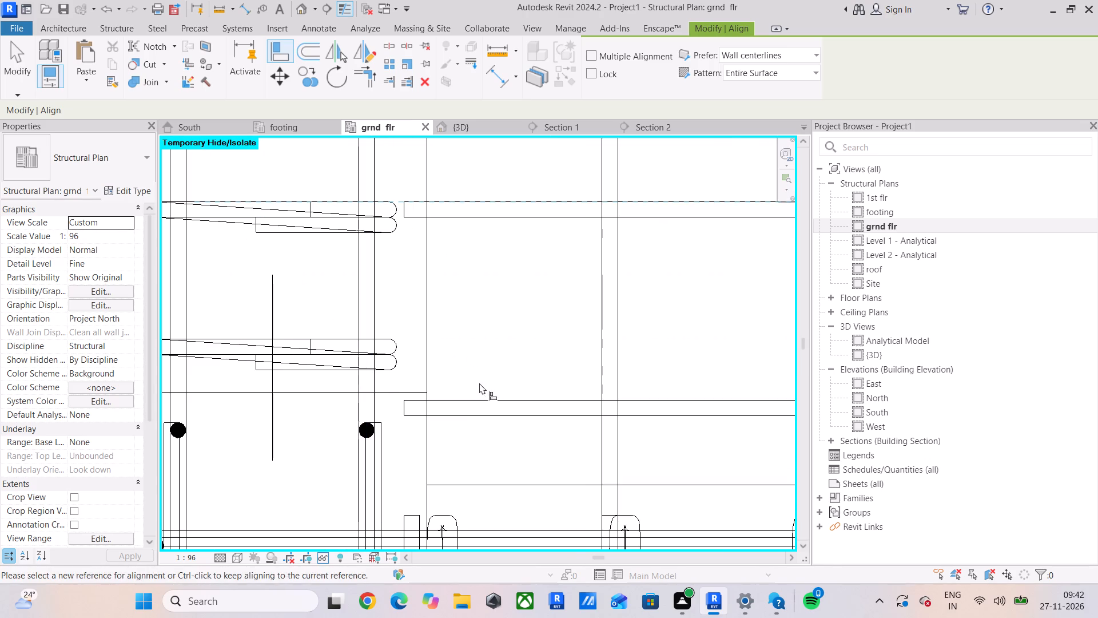
{"action": "key", "text": "Escape"}
{"action": "left_click", "coordinate": [301, 338]}
{"action": "key", "text": "Escape"}
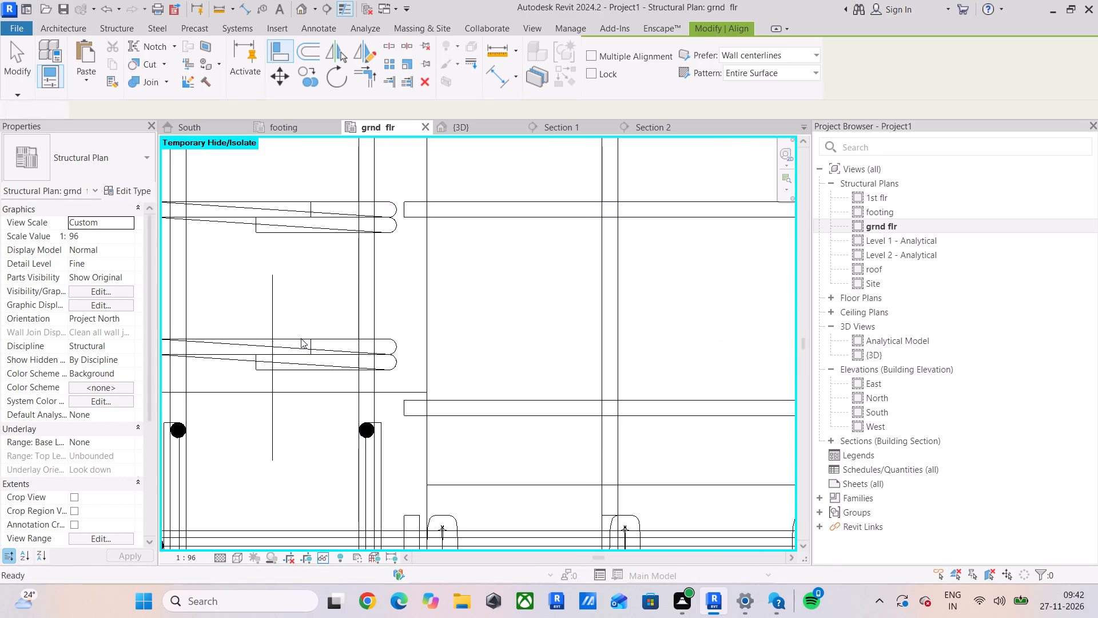
{"action": "key", "text": "Escape"}
{"action": "left_click", "coordinate": [301, 338]}
{"action": "key", "text": "Delete"}
Shorten the horizontal slab bar overrunning the lower column so that its end stops at the column face.
{"action": "scroll", "coordinate": [300, 337], "scroll_direction": "down", "scroll_amount": 3}
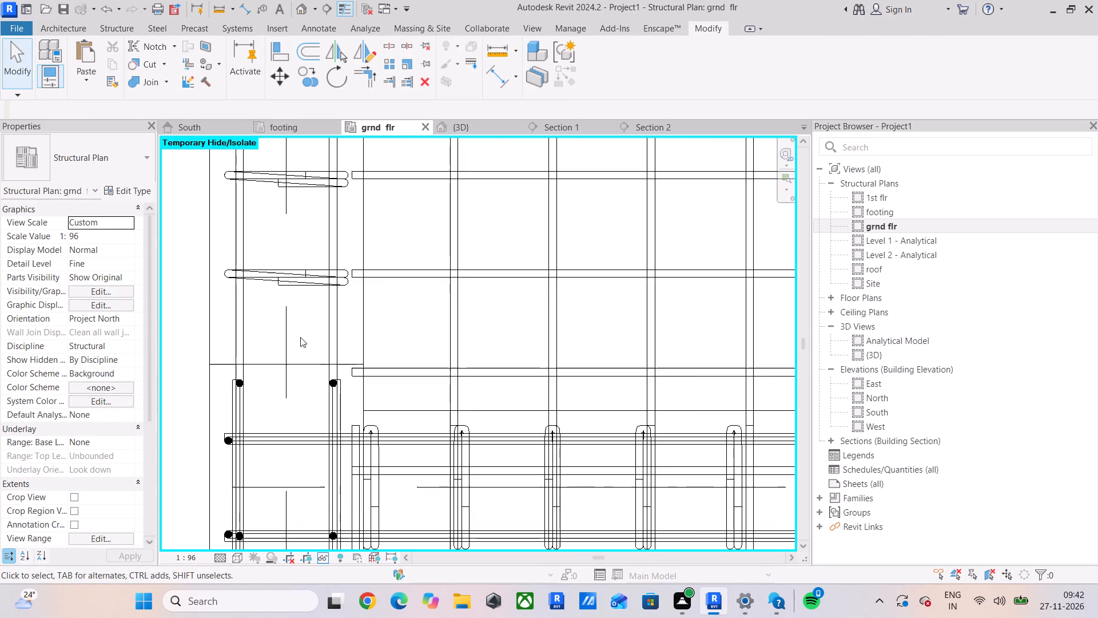
{"action": "scroll", "coordinate": [300, 337], "scroll_direction": "down", "scroll_amount": 4}
{"action": "left_click", "coordinate": [356, 365]}
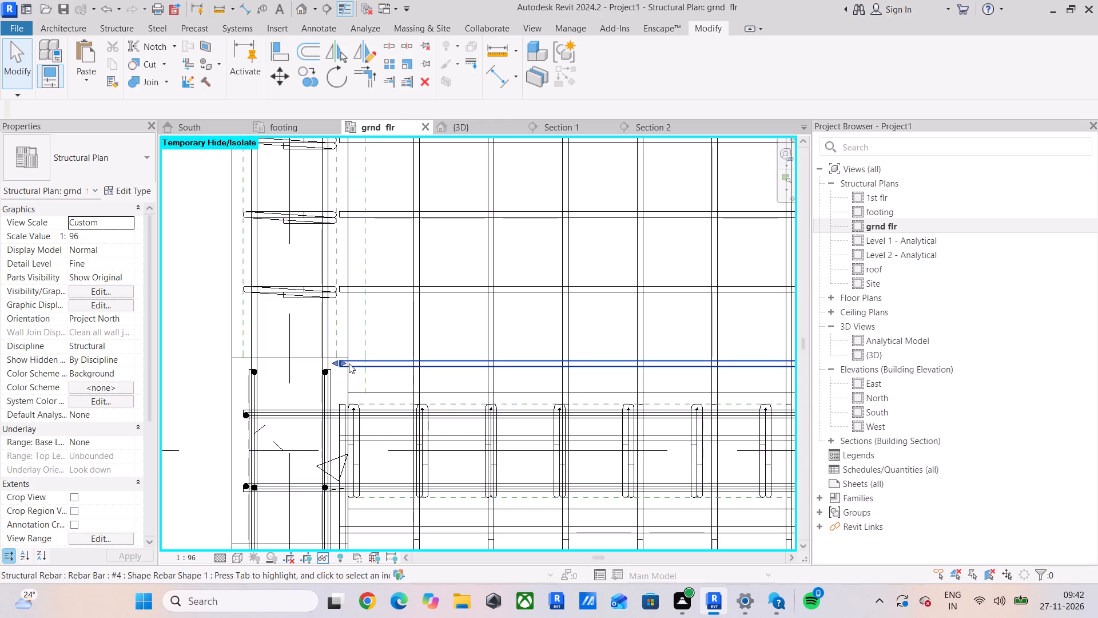
{"action": "scroll", "coordinate": [349, 363], "scroll_direction": "up", "scroll_amount": 14}
{"action": "left_click_drag", "start_coordinate": [324, 359], "coordinate": [357, 371]}
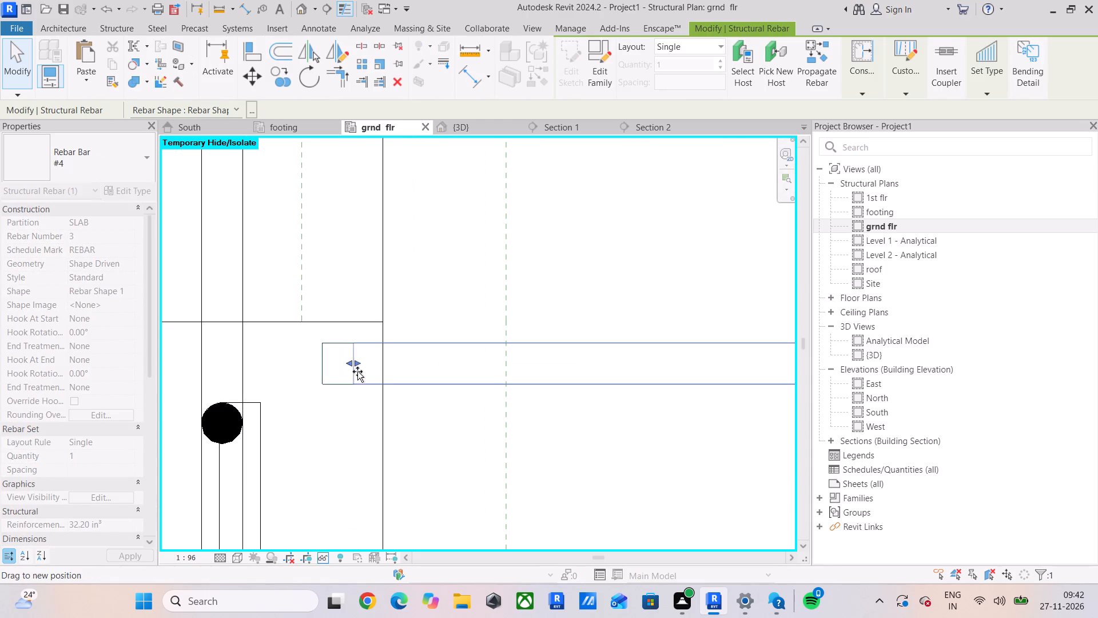
{"action": "left_click_drag", "start_coordinate": [357, 371], "coordinate": [383, 391]}
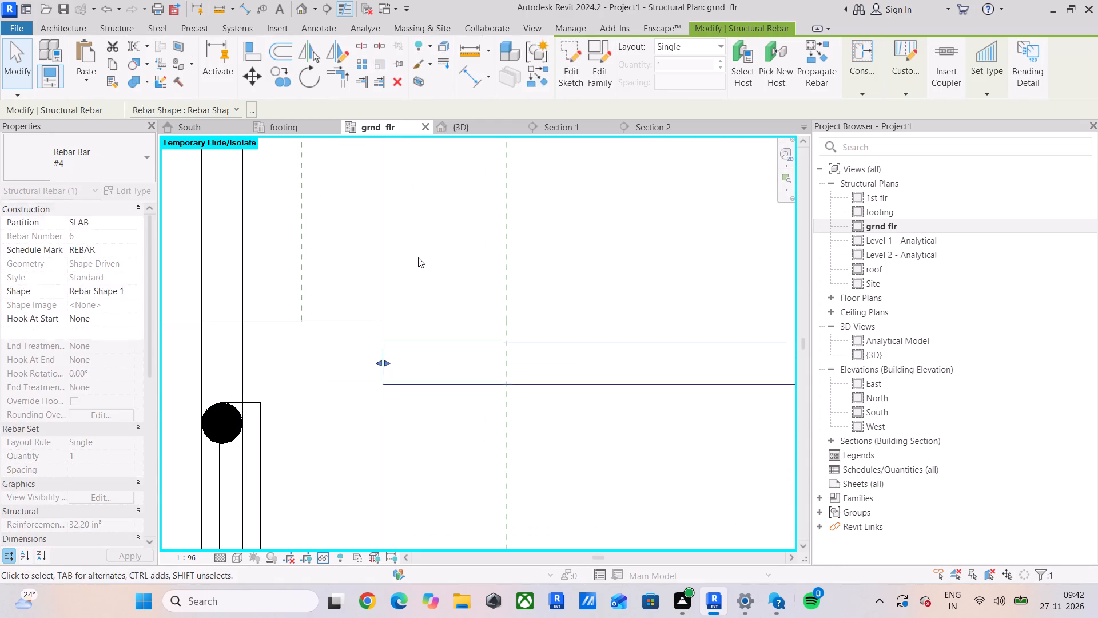
{"action": "left_click", "coordinate": [418, 257]}
Delete the horizontal beam's first stirrup beside the lower column and the vertical slab bar next to it.
{"action": "scroll", "coordinate": [423, 269], "scroll_direction": "down", "scroll_amount": 16}
{"action": "middle_click_drag", "start_coordinate": [453, 322], "coordinate": [379, 198]}
{"action": "scroll", "coordinate": [380, 232], "scroll_direction": "up", "scroll_amount": 6}
{"action": "left_click", "coordinate": [360, 237]}
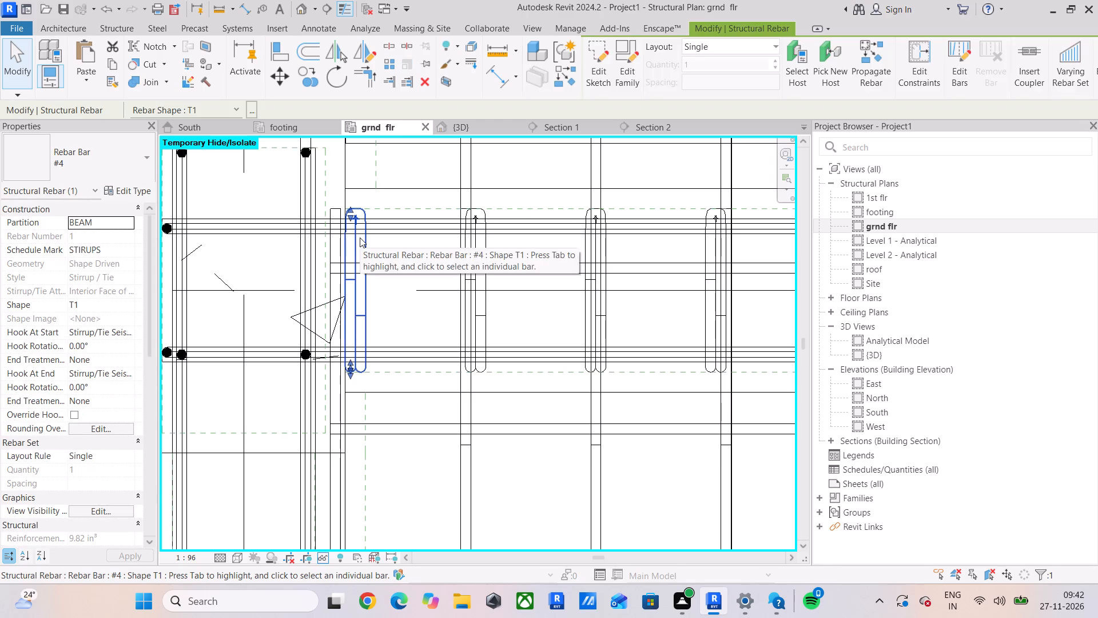
{"action": "key", "text": "Delete"}
{"action": "left_click", "coordinate": [336, 252]}
{"action": "key", "text": "Delete"}
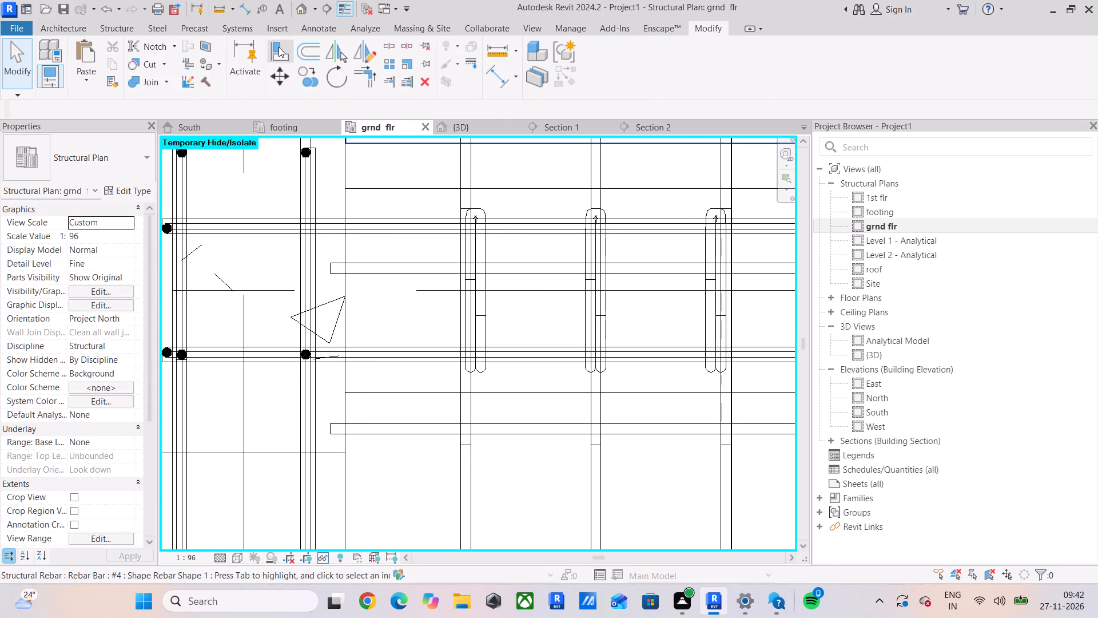
Align the horizontal beam's first two remaining stirrups beside the lower column with the first two vertical slab bars.
{"action": "left_click", "coordinate": [279, 47]}
{"action": "scroll", "coordinate": [468, 276], "scroll_direction": "up", "scroll_amount": 5}
{"action": "left_click", "coordinate": [452, 402]}
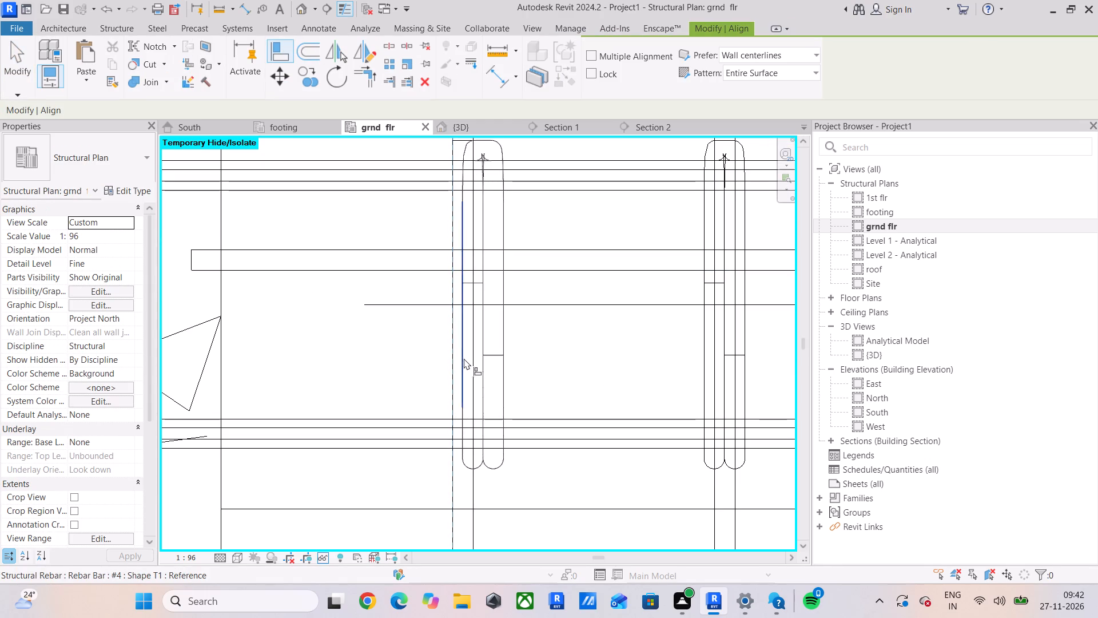
{"action": "left_click", "coordinate": [463, 358]}
{"action": "middle_click_drag", "start_coordinate": [486, 358], "coordinate": [308, 305]}
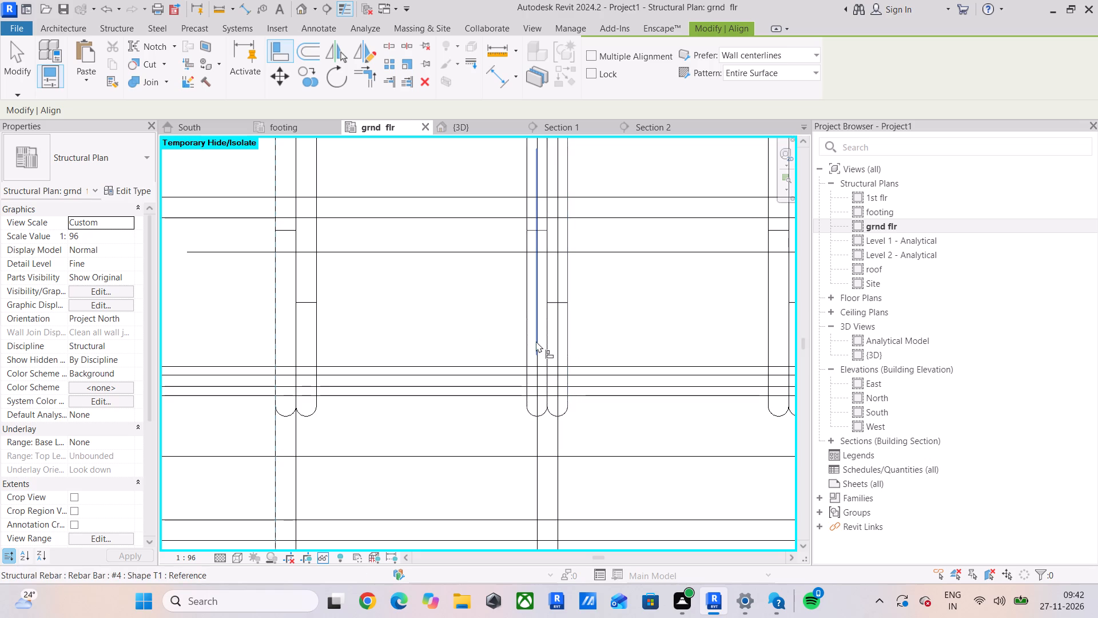
{"action": "left_click", "coordinate": [536, 341]}
{"action": "left_click", "coordinate": [528, 336]}
{"action": "left_click", "coordinate": [538, 328]}
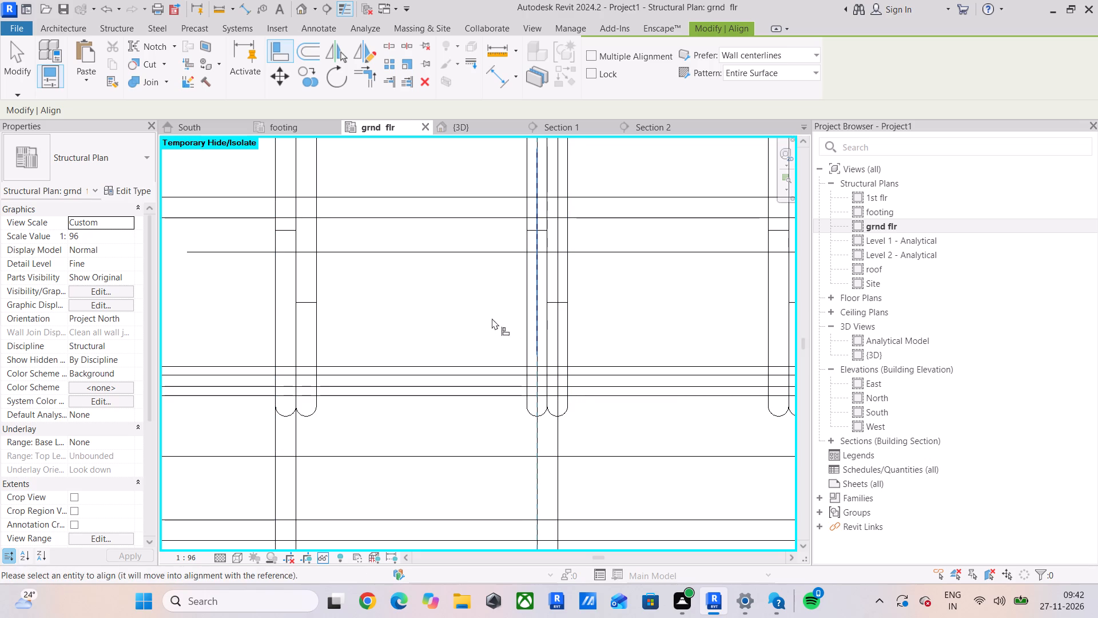
{"action": "left_click", "coordinate": [482, 296]}
{"action": "scroll", "coordinate": [548, 421], "scroll_direction": "up", "scroll_amount": 3}
{"action": "left_click", "coordinate": [536, 441]}
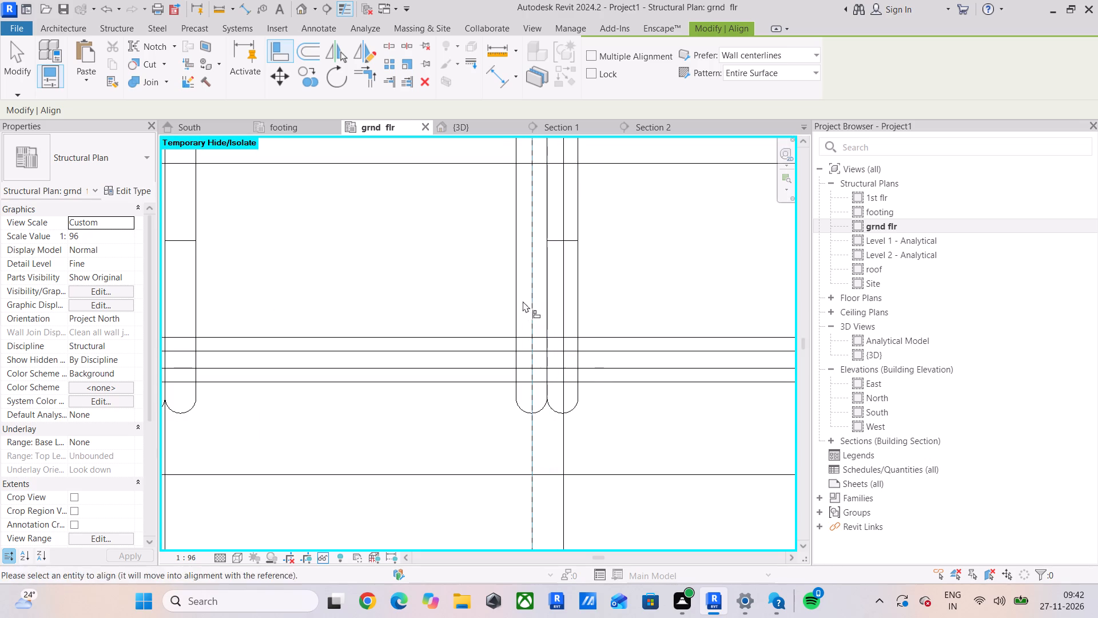
{"action": "left_click", "coordinate": [511, 267]}
Align the horizontal beam's third and fourth stirrups with the third and fourth vertical slab bars.
{"action": "scroll", "coordinate": [504, 272], "scroll_direction": "down", "scroll_amount": 4}
{"action": "middle_click_drag", "start_coordinate": [572, 287], "coordinate": [285, 282]}
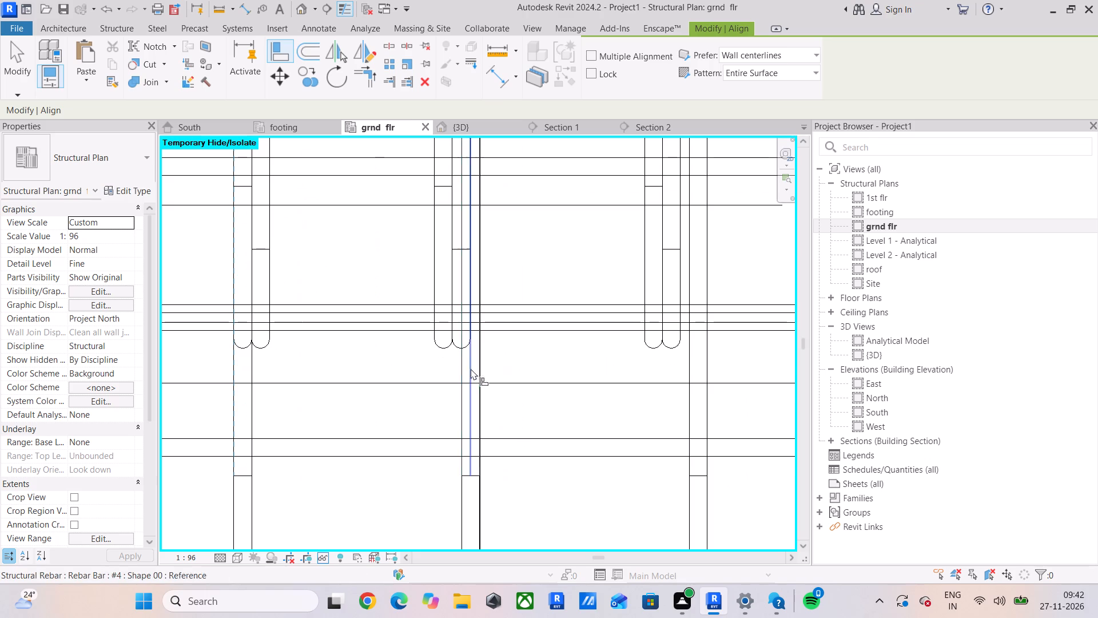
{"action": "left_click", "coordinate": [463, 369]}
{"action": "left_click", "coordinate": [430, 241]}
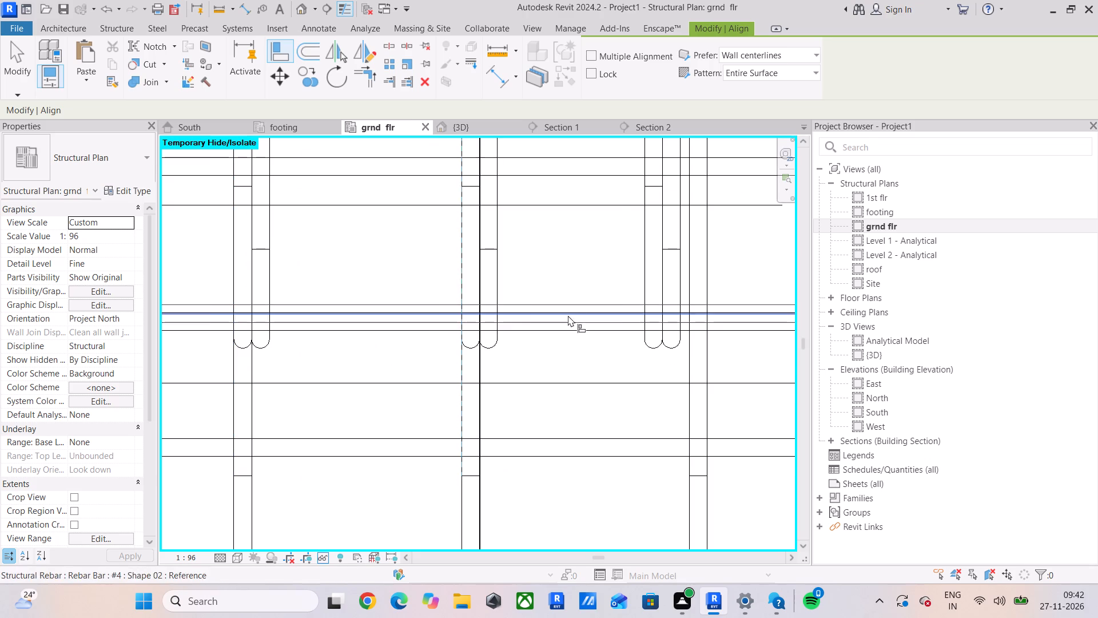
{"action": "middle_click_drag", "start_coordinate": [568, 315], "coordinate": [369, 266]}
{"action": "left_click_drag", "start_coordinate": [492, 354], "coordinate": [492, 348]}
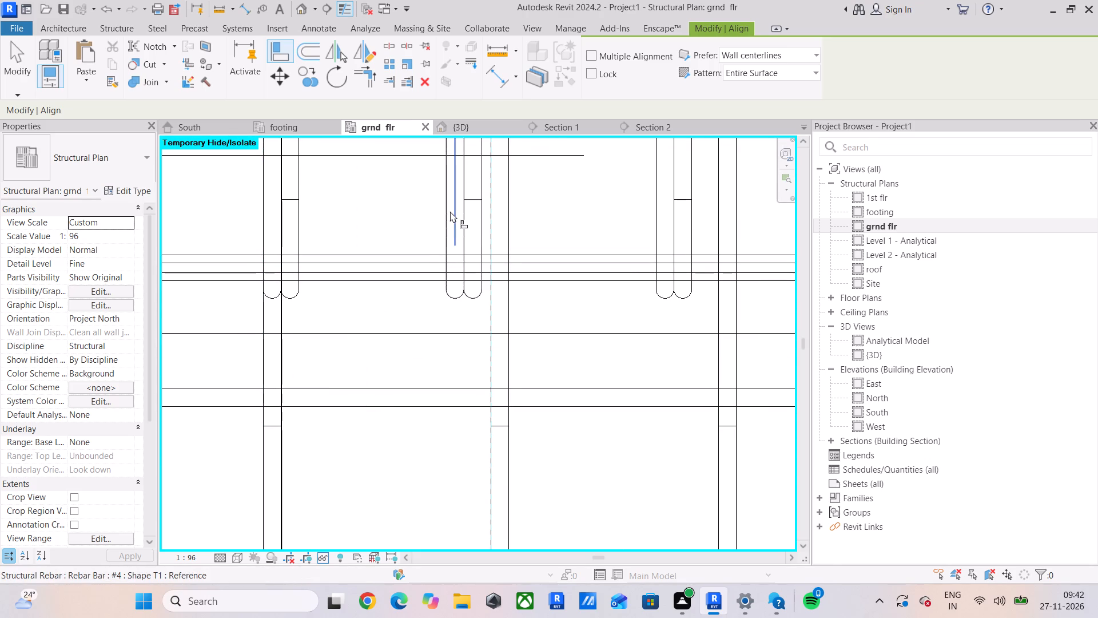
{"action": "left_click", "coordinate": [441, 207]}
{"action": "middle_click_drag", "start_coordinate": [407, 256], "coordinate": [186, 268]}
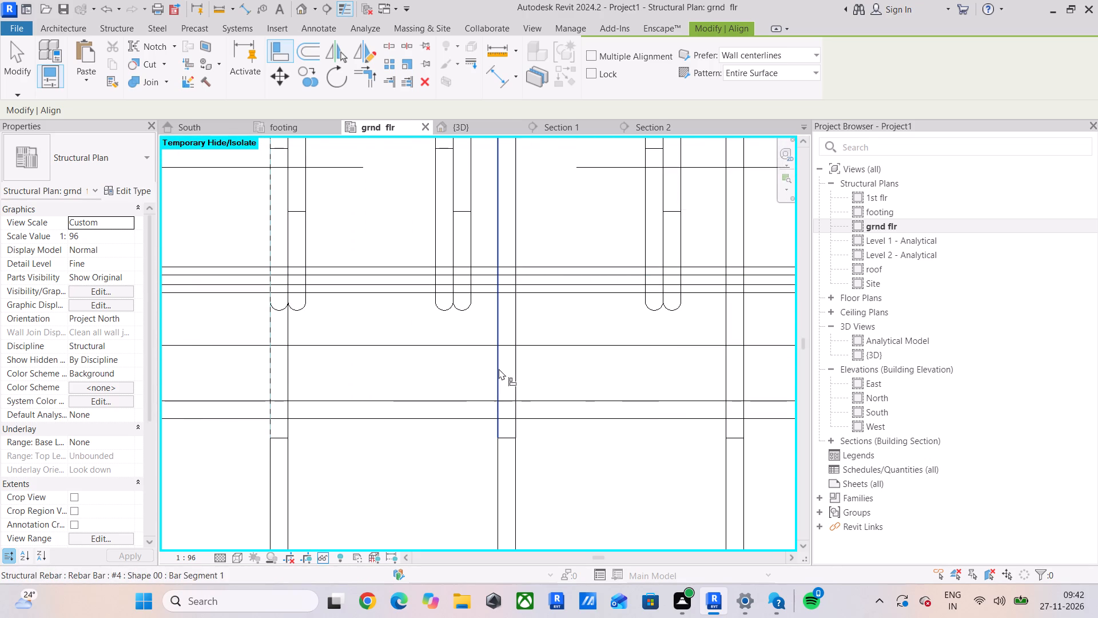
Align the horizontal beam's fifth, sixth and seventh stirrups with the fifth, sixth and seventh vertical slab bars.
{"action": "left_click", "coordinate": [499, 369]}
{"action": "left_click", "coordinate": [431, 212]}
{"action": "middle_click_drag", "start_coordinate": [440, 274], "coordinate": [219, 264]}
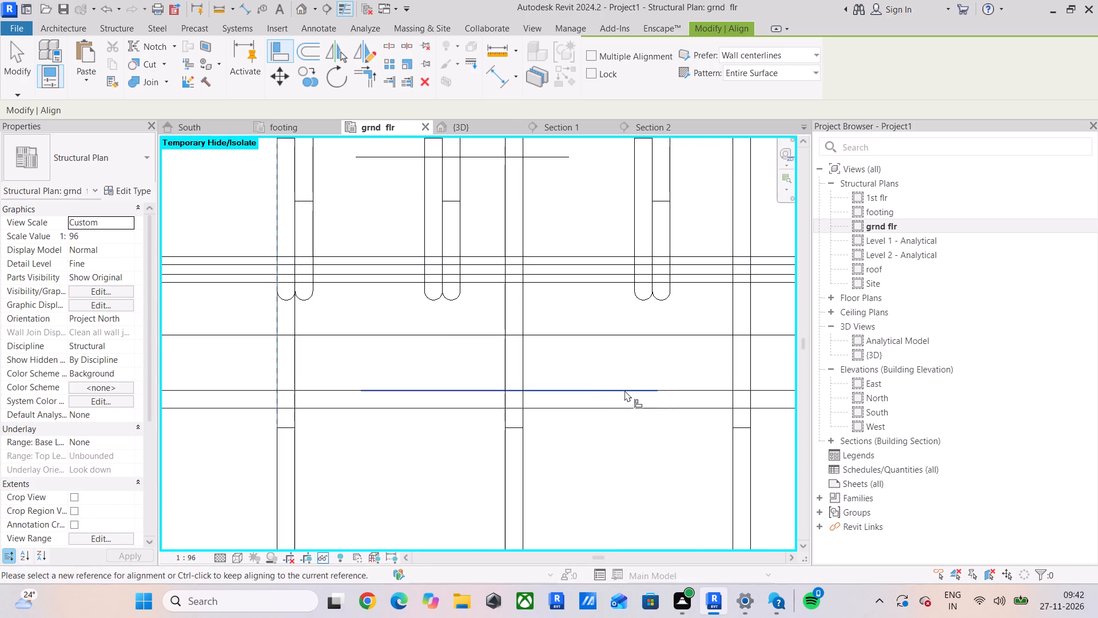
{"action": "left_click_drag", "start_coordinate": [504, 348], "coordinate": [504, 334]}
{"action": "left_click", "coordinate": [420, 193]}
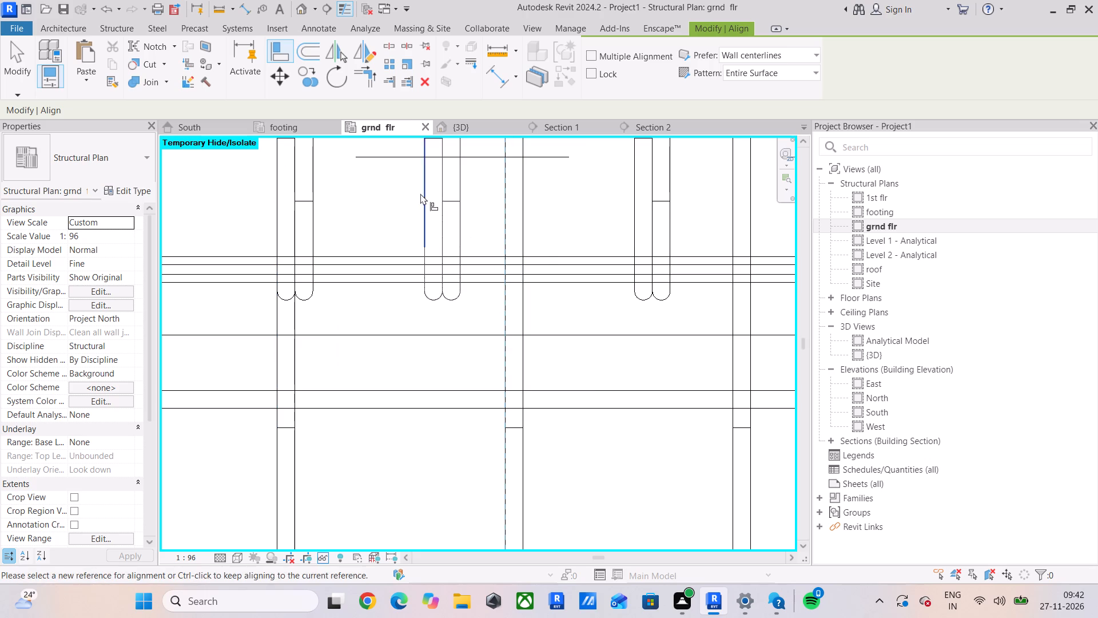
{"action": "left_click_drag", "start_coordinate": [732, 356], "coordinate": [730, 344]}
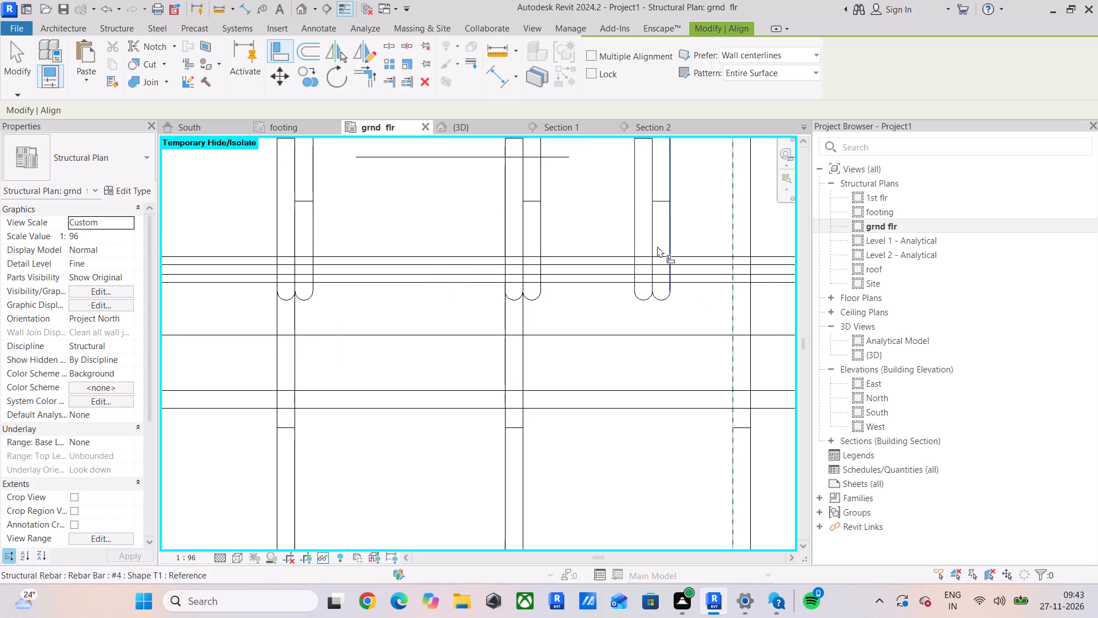
{"action": "left_click", "coordinate": [632, 208]}
Align the horizontal beam's eighth and ninth stirrups with the eighth and ninth vertical slab bars.
{"action": "middle_click_drag", "start_coordinate": [624, 272], "coordinate": [142, 323]}
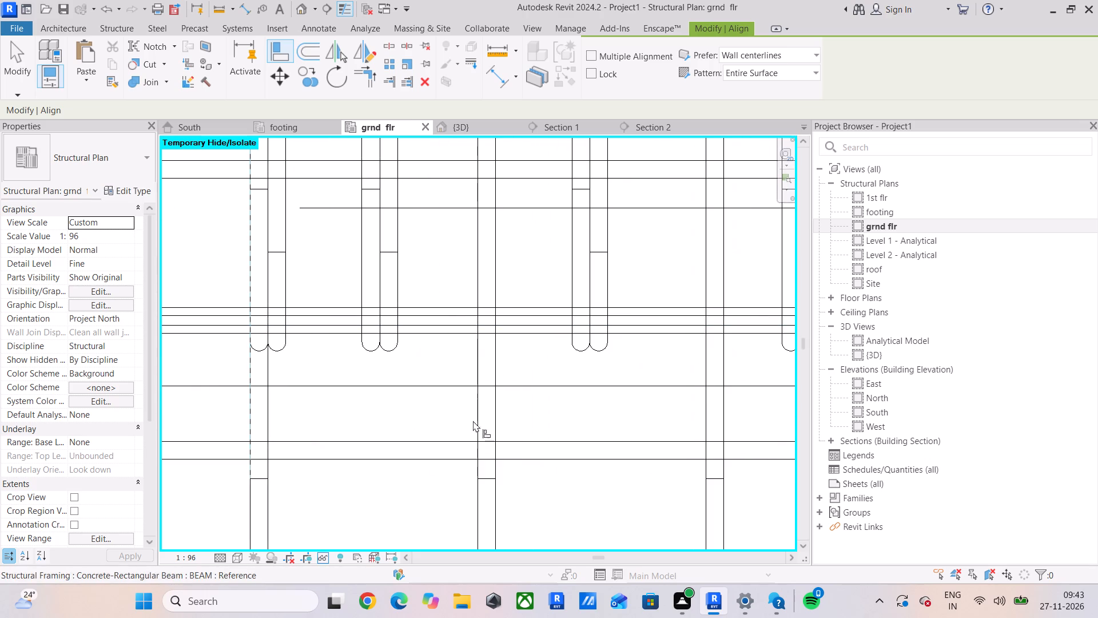
{"action": "left_click", "coordinate": [473, 421]}
{"action": "left_click", "coordinate": [355, 246]}
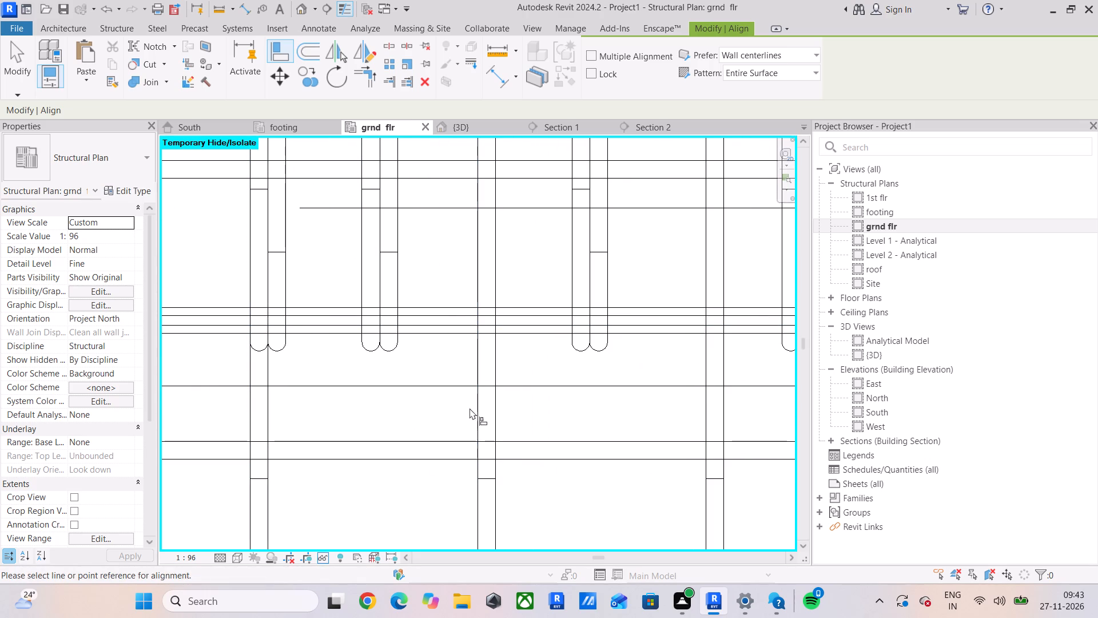
{"action": "left_click", "coordinate": [474, 407]}
{"action": "left_click", "coordinate": [359, 261]}
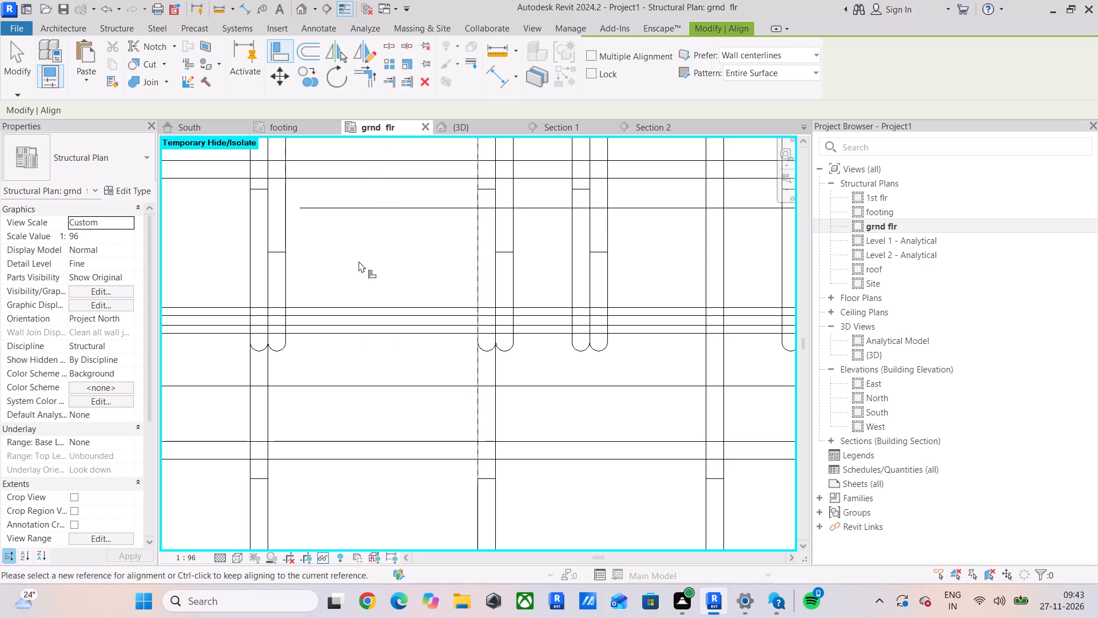
{"action": "middle_click_drag", "start_coordinate": [624, 354], "coordinate": [478, 351]}
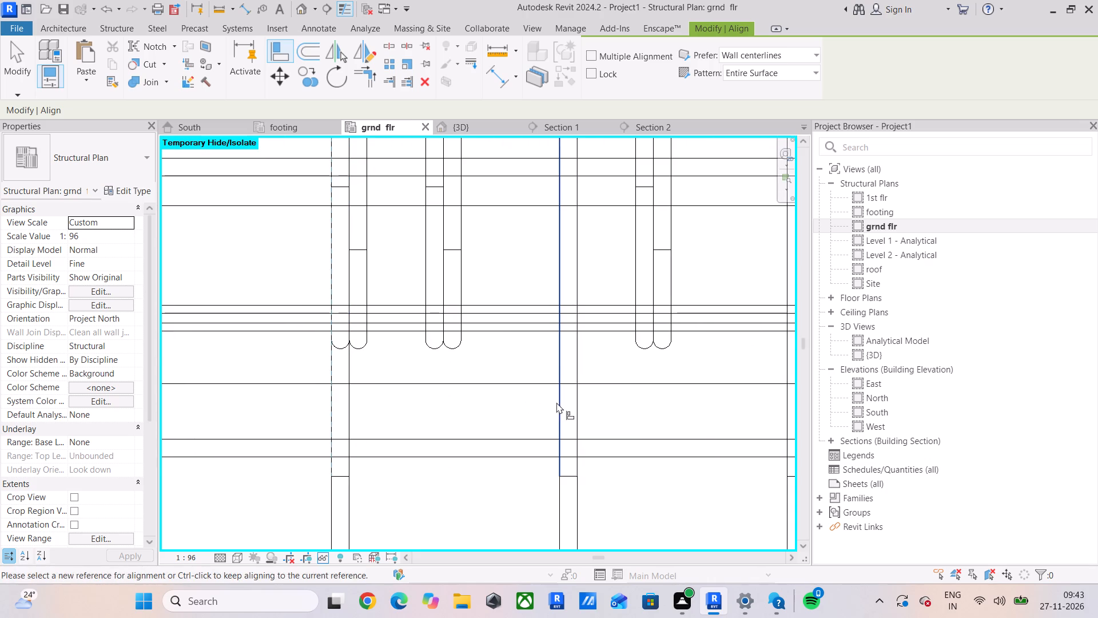
{"action": "left_click", "coordinate": [556, 402]}
{"action": "left_click", "coordinate": [423, 237]}
Align the horizontal beam's tenth, eleventh and twelfth stirrups with the corresponding vertical slab bars, up to the diagonal lines.
{"action": "middle_click_drag", "start_coordinate": [531, 354], "coordinate": [208, 317]}
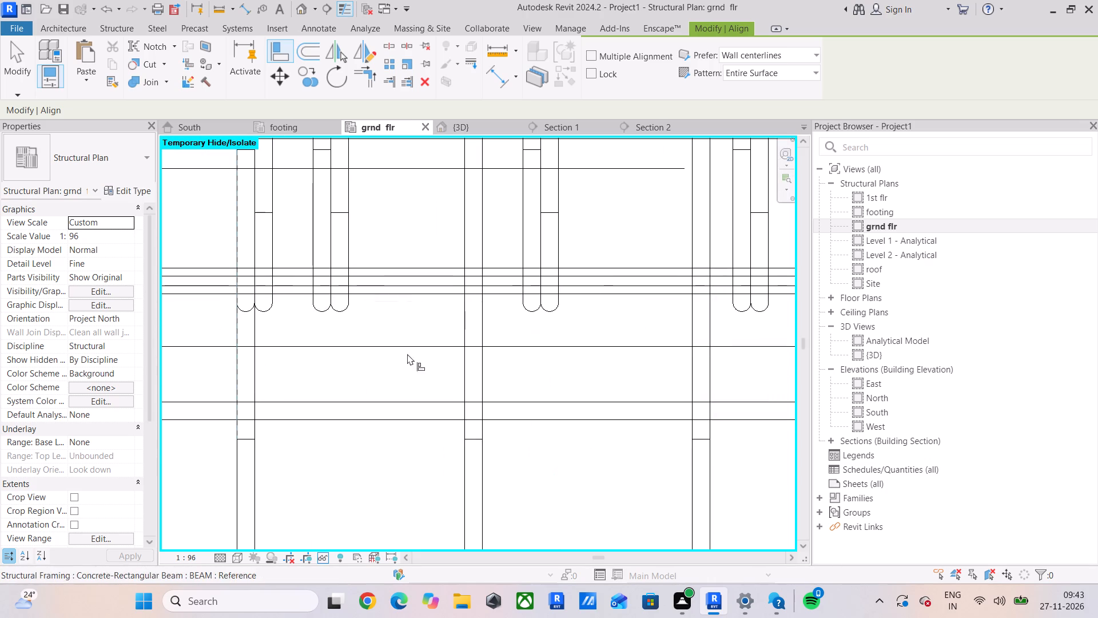
{"action": "left_click", "coordinate": [462, 373]}
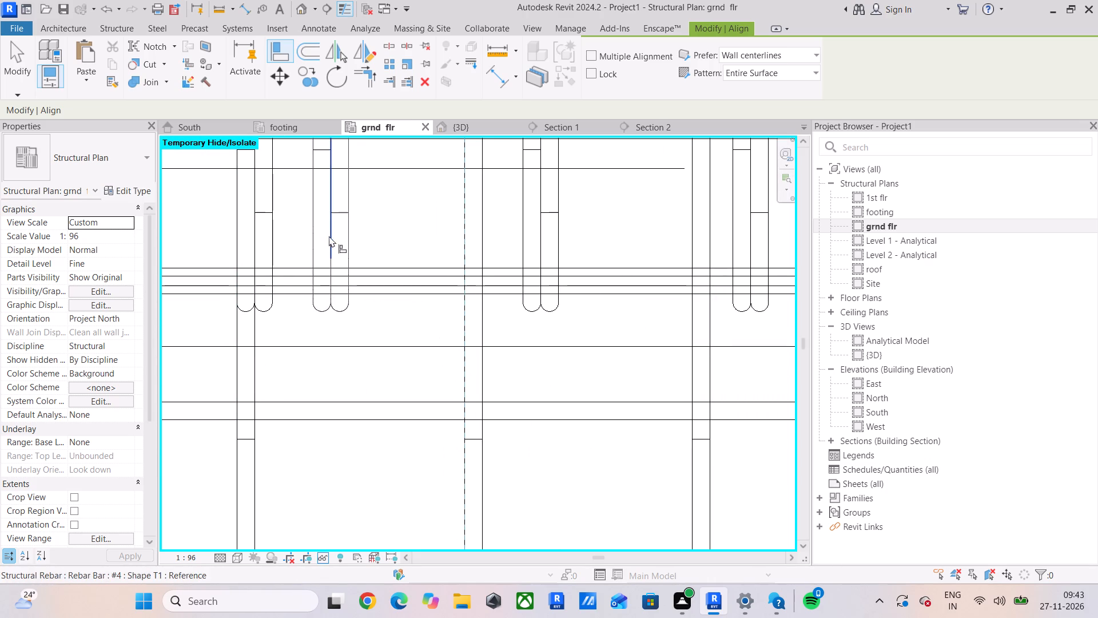
{"action": "left_click", "coordinate": [312, 221]}
{"action": "left_click", "coordinate": [691, 370]}
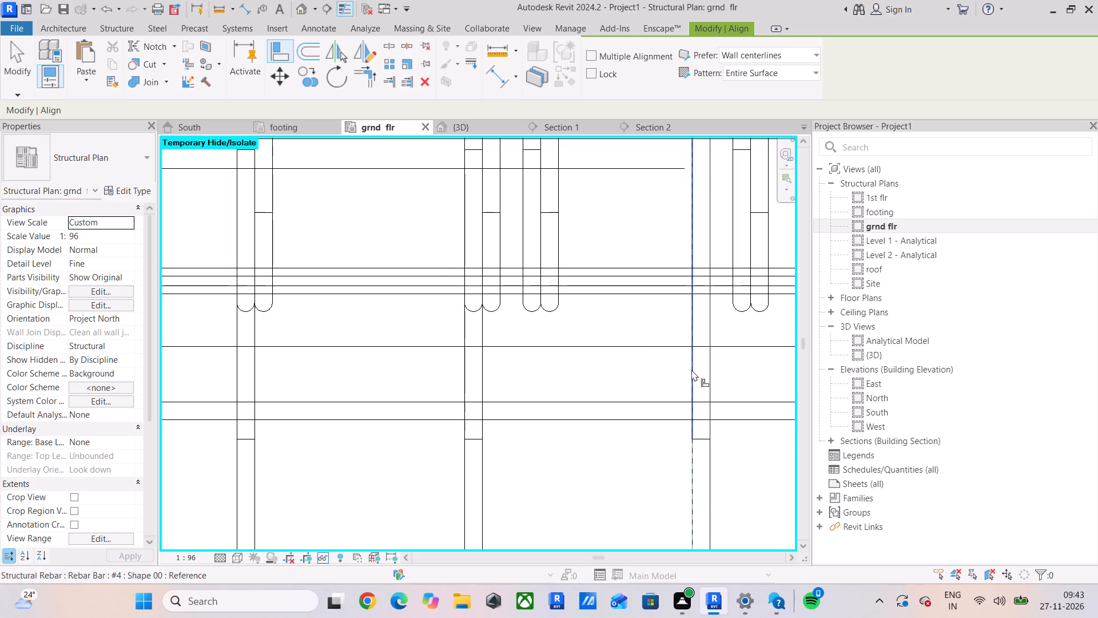
{"action": "left_click", "coordinate": [522, 220]}
{"action": "middle_click_drag", "start_coordinate": [616, 287], "coordinate": [336, 310]}
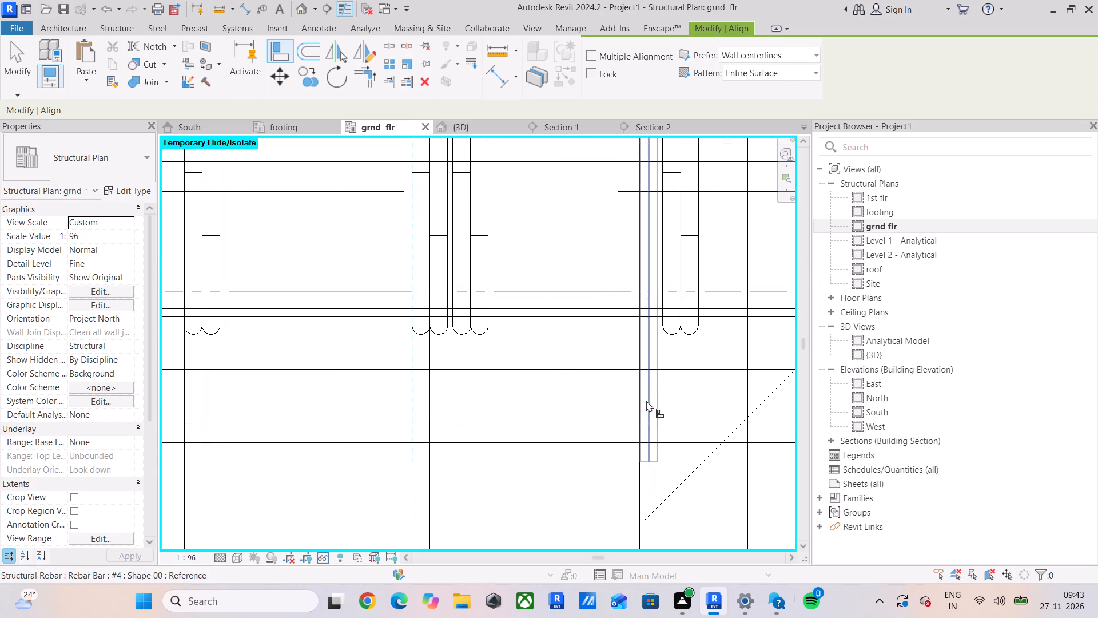
{"action": "left_click", "coordinate": [639, 398]}
{"action": "left_click", "coordinate": [455, 224]}
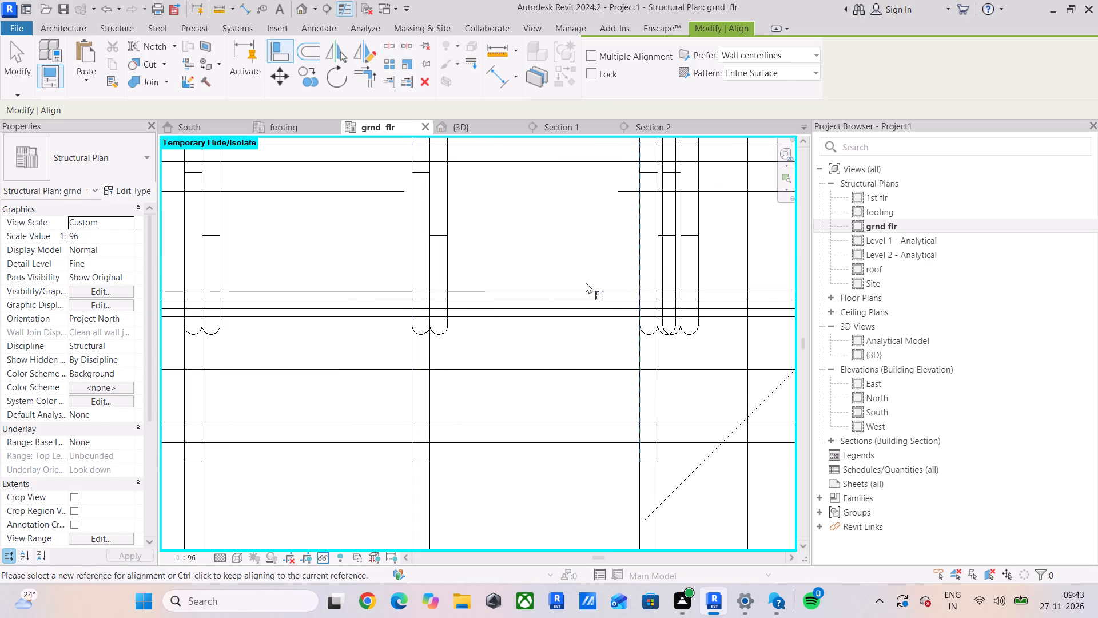
Delete the surplus stirrup overlapping the newly aligned twelfth stirrup beside the diagonal lines.
{"action": "middle_click_drag", "start_coordinate": [595, 286], "coordinate": [512, 322]}
{"action": "scroll", "coordinate": [669, 409], "scroll_direction": "down", "scroll_amount": 3}
{"action": "middle_click_drag", "start_coordinate": [671, 406], "coordinate": [526, 345]}
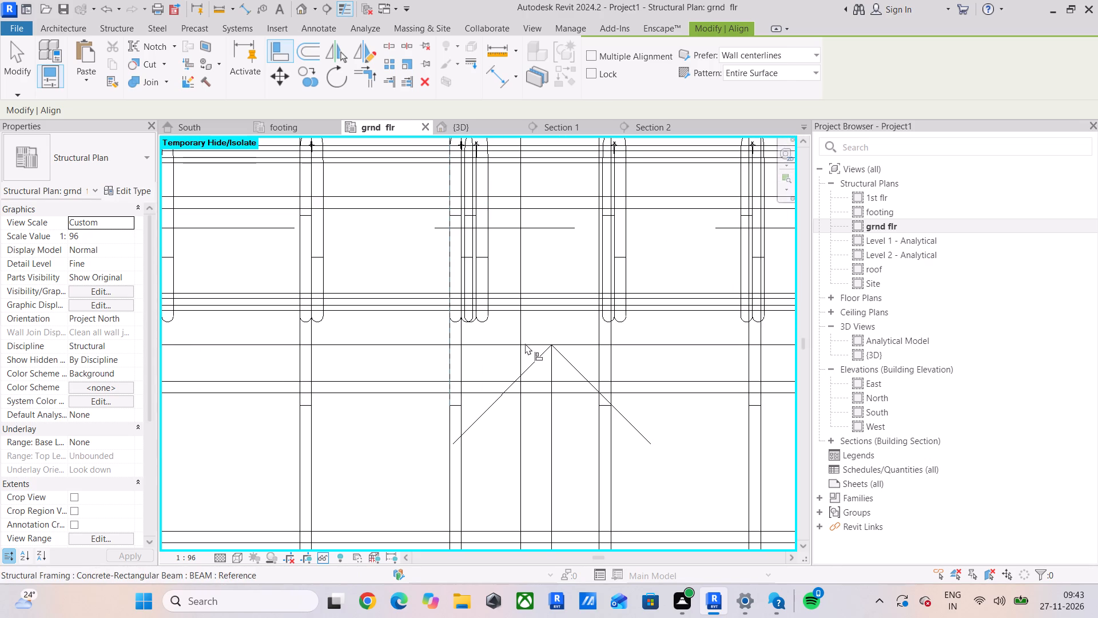
{"action": "key", "text": "Escape"}
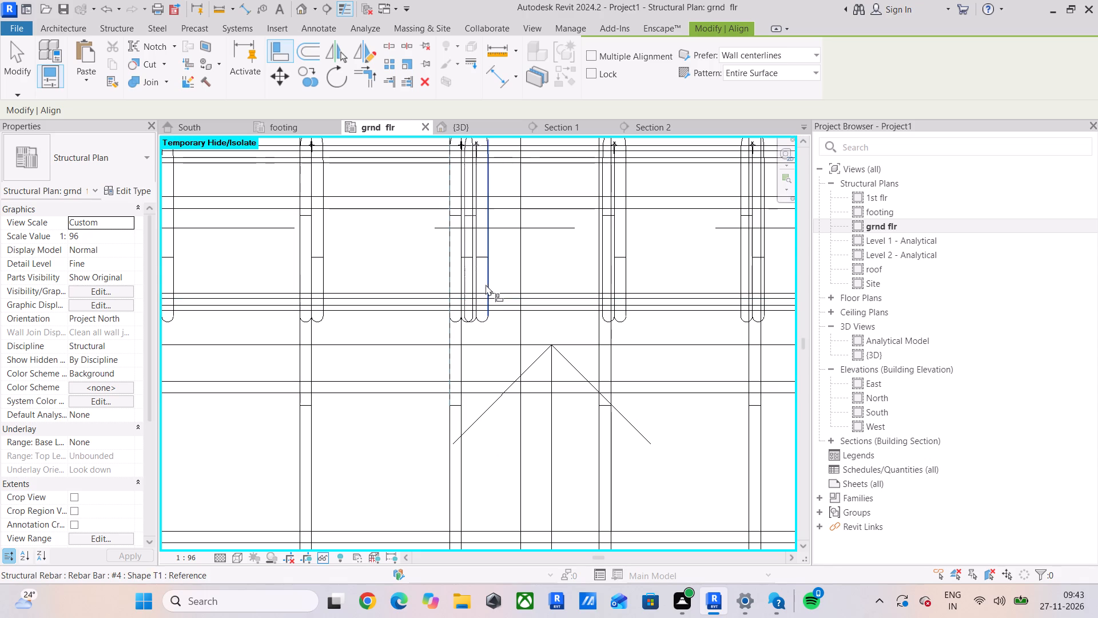
{"action": "key", "text": "Escape"}
{"action": "left_click", "coordinate": [484, 267]}
{"action": "key", "text": "Delete"}
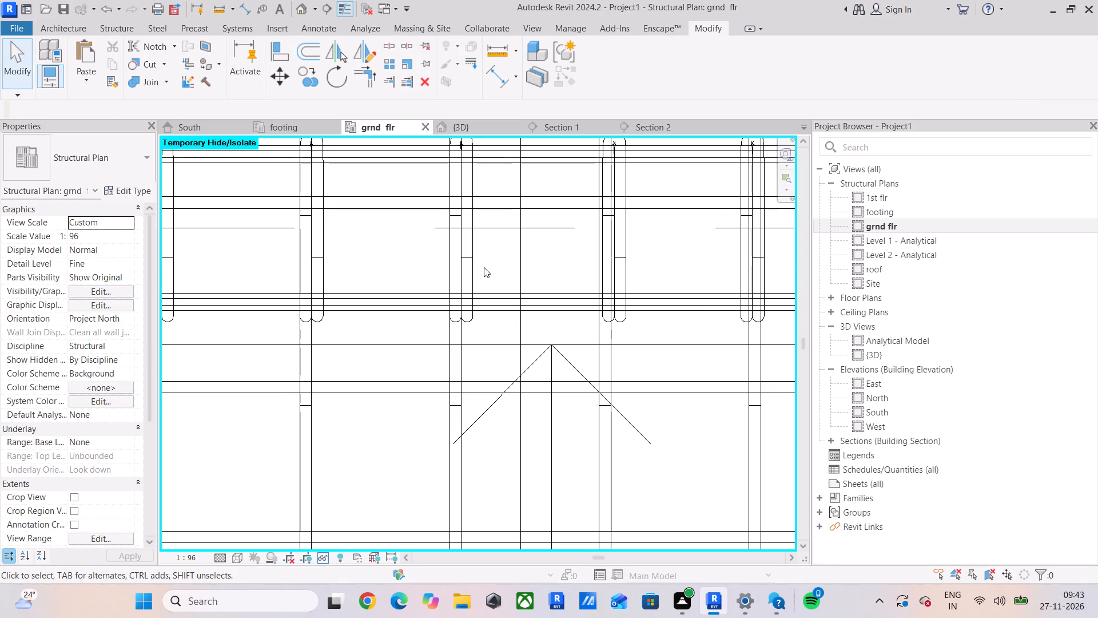
Align the next two beam stirrups beyond the deleted one with the thirteenth and fourteenth vertical slab bars.
{"action": "left_click", "coordinate": [289, 59]}
{"action": "scroll", "coordinate": [617, 370], "scroll_direction": "up", "scroll_amount": 4}
{"action": "left_click", "coordinate": [584, 356]}
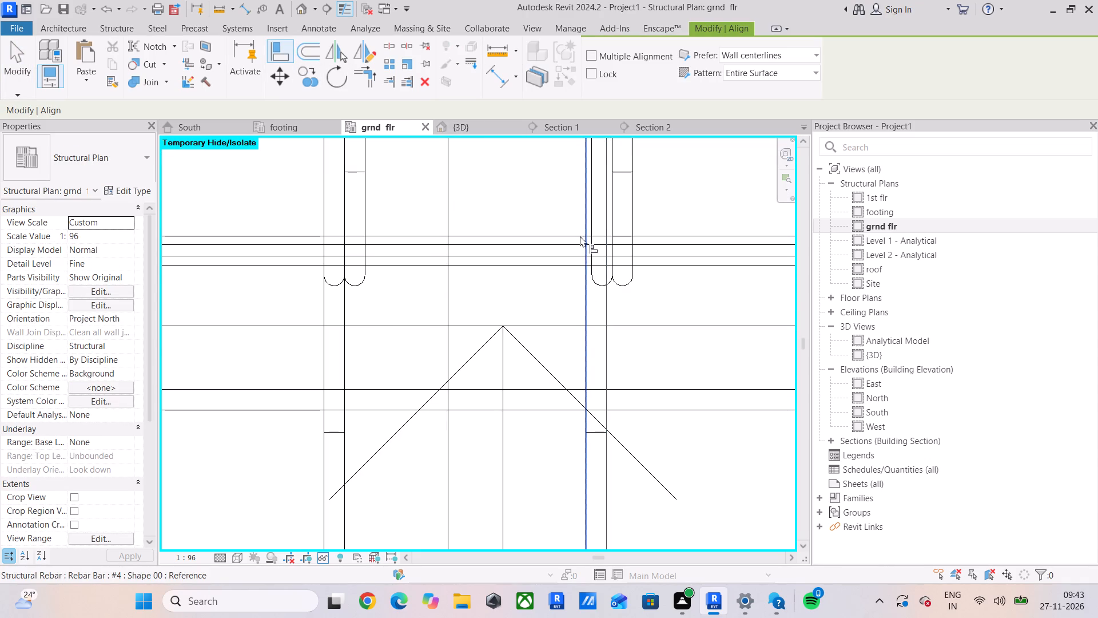
{"action": "left_click", "coordinate": [590, 223]}
{"action": "middle_click_drag", "start_coordinate": [598, 271], "coordinate": [332, 381]}
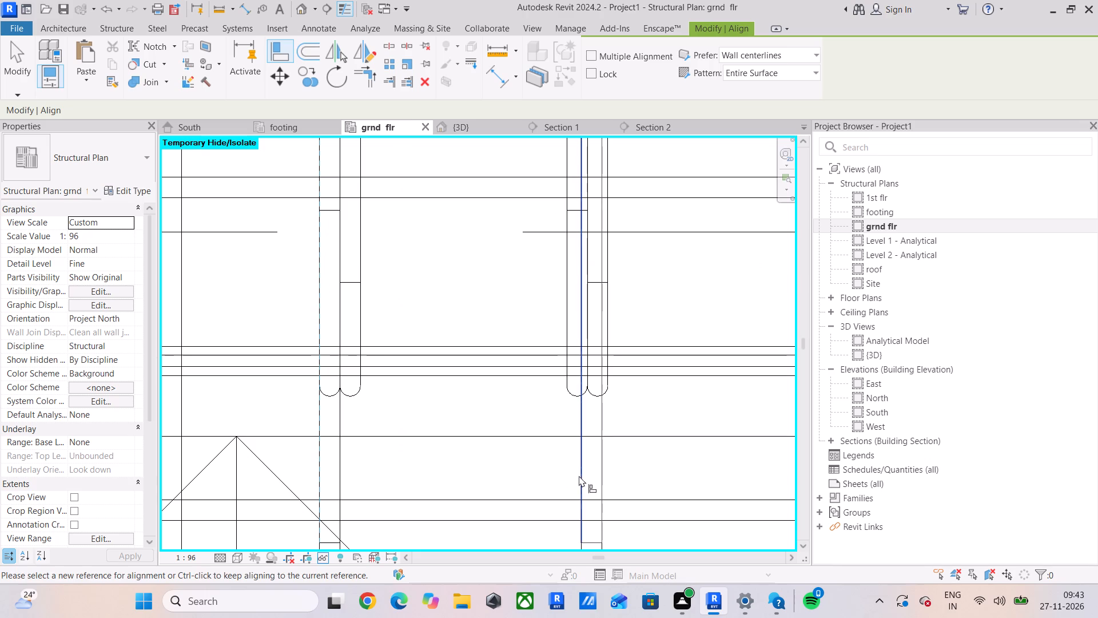
{"action": "left_click", "coordinate": [579, 476]}
{"action": "left_click", "coordinate": [563, 311]}
Align the horizontal beam's fifteenth, sixteenth and seventeenth stirrups with the corresponding vertical slab bars.
{"action": "scroll", "coordinate": [560, 328], "scroll_direction": "down", "scroll_amount": 2}
{"action": "middle_click_drag", "start_coordinate": [571, 344], "coordinate": [345, 347]}
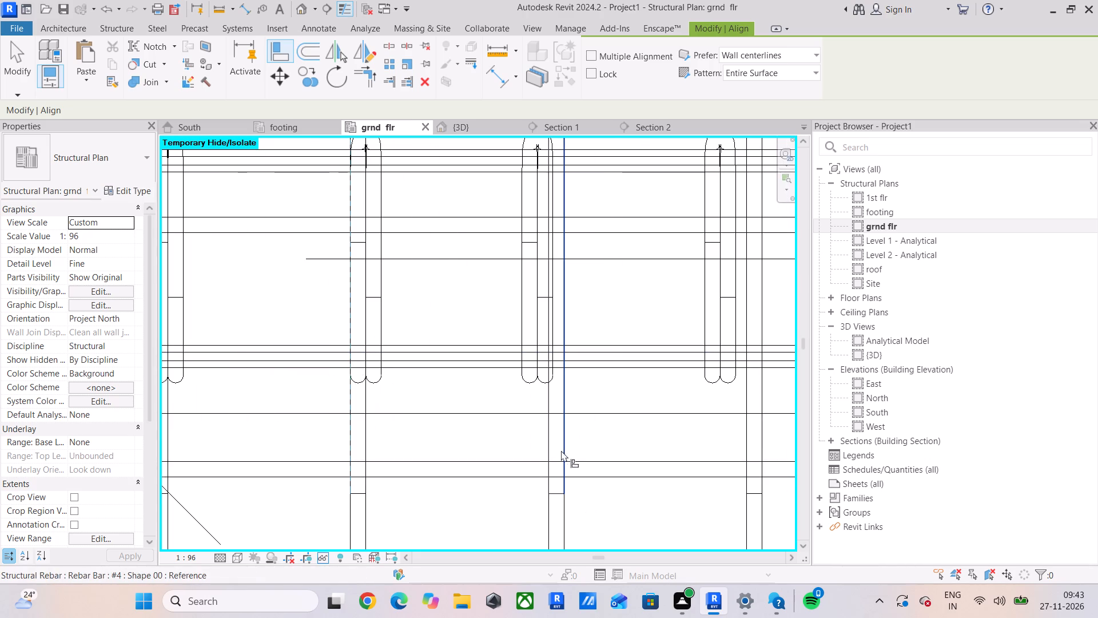
{"action": "left_click", "coordinate": [550, 438]}
{"action": "left_click", "coordinate": [519, 292]}
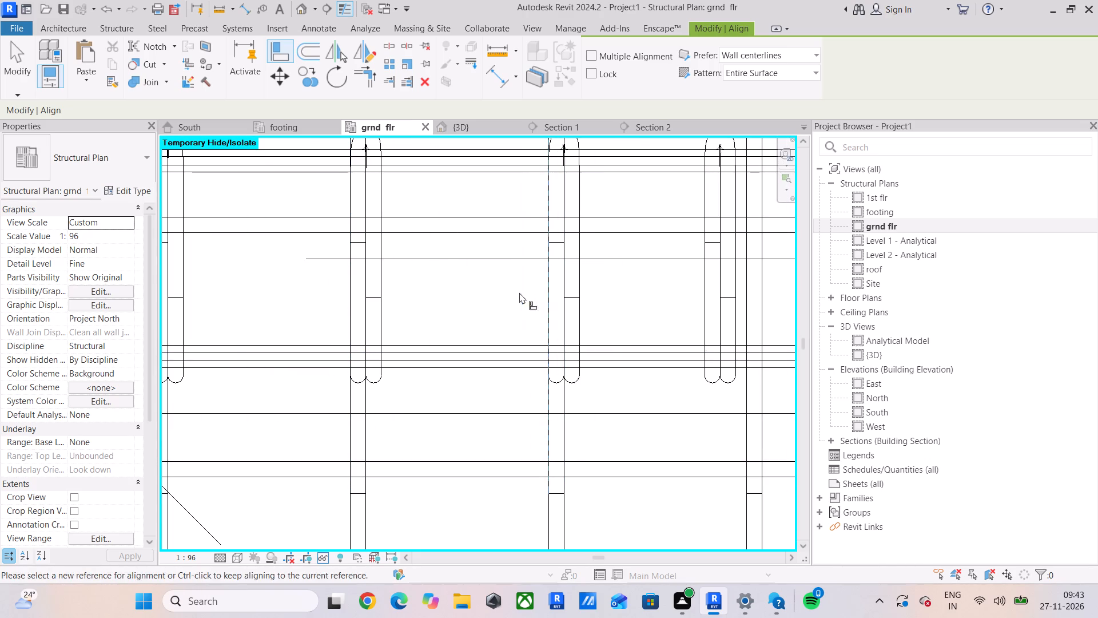
{"action": "middle_click_drag", "start_coordinate": [627, 386], "coordinate": [372, 390]}
{"action": "left_click", "coordinate": [488, 432]}
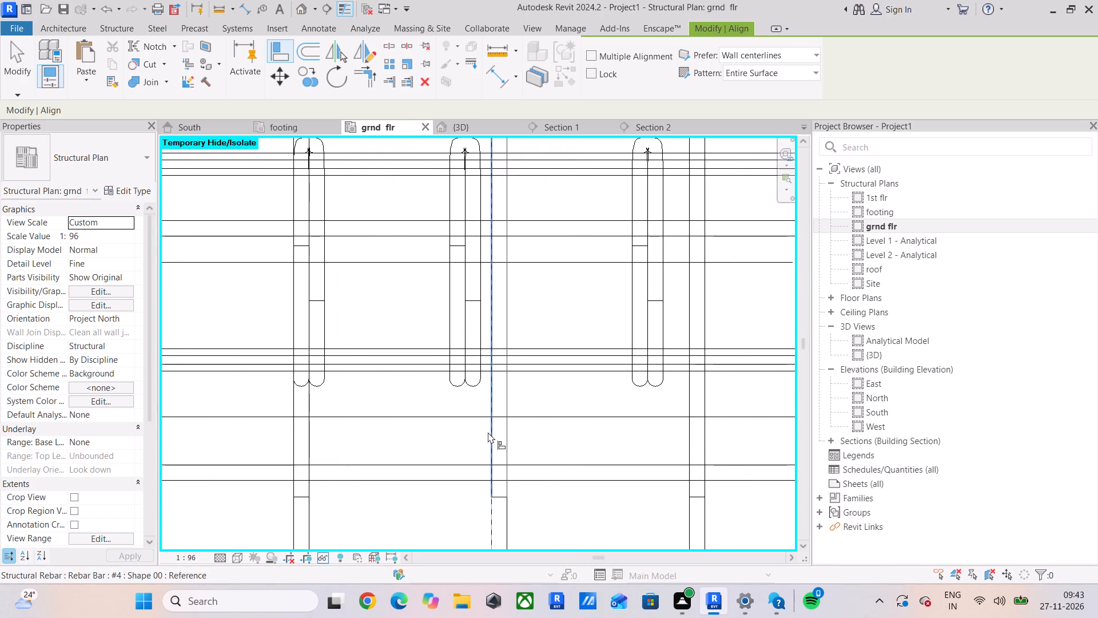
{"action": "left_click", "coordinate": [446, 282]}
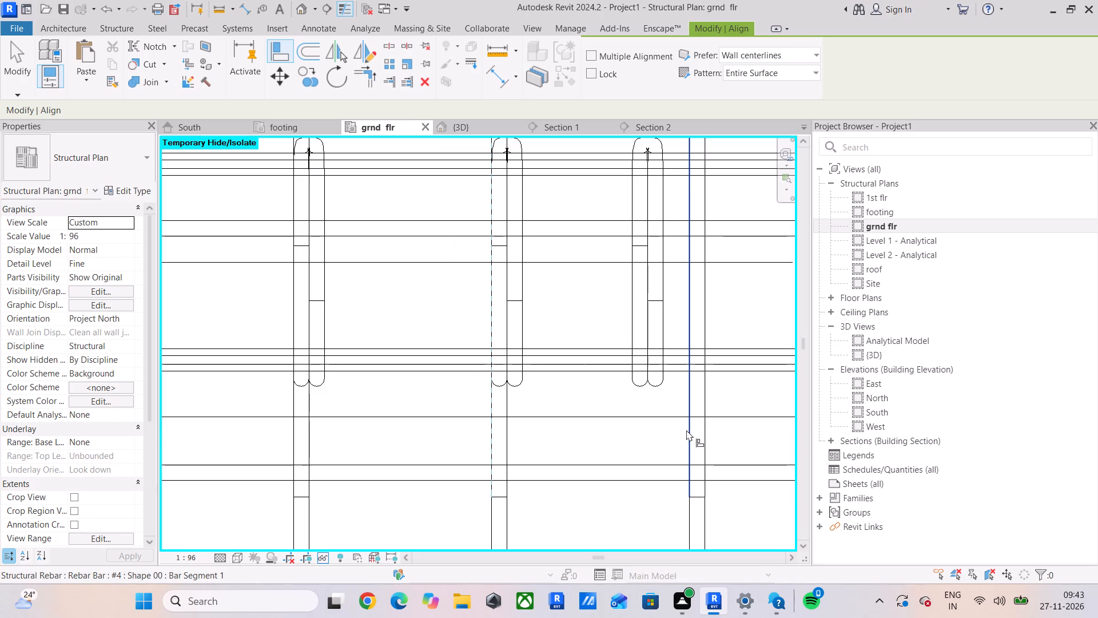
{"action": "left_click", "coordinate": [686, 430]}
{"action": "left_click", "coordinate": [628, 300]}
Align the horizontal beam's eighteenth and nineteenth stirrups with the corresponding vertical slab bars.
{"action": "scroll", "coordinate": [632, 367], "scroll_direction": "down", "scroll_amount": 3}
{"action": "middle_click_drag", "start_coordinate": [632, 367], "coordinate": [519, 372]}
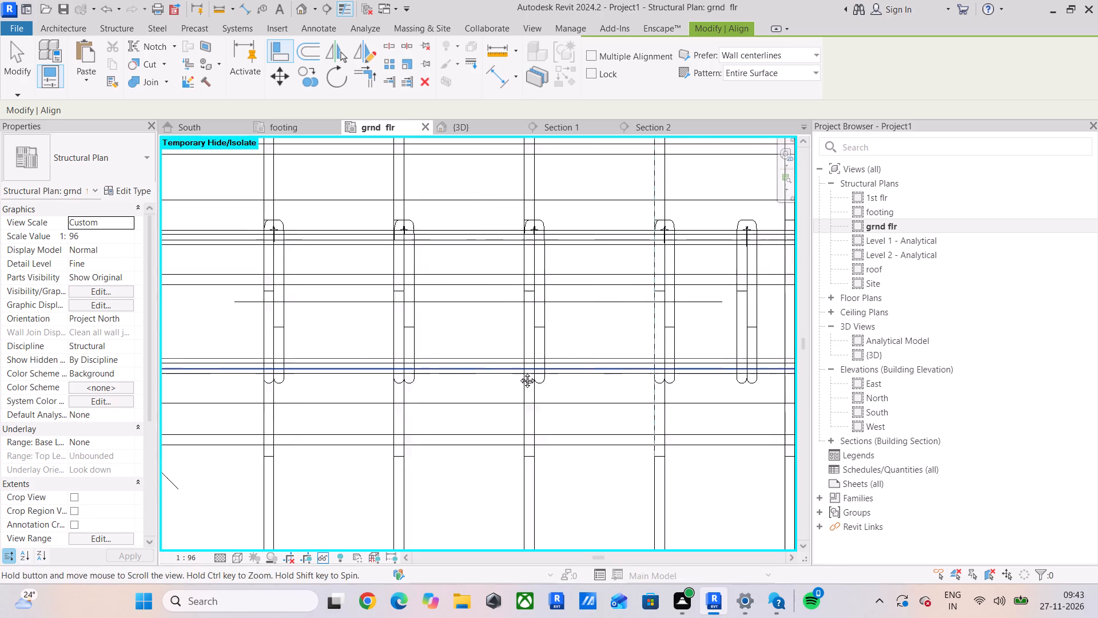
{"action": "middle_click_drag", "start_coordinate": [519, 372], "coordinate": [336, 375]}
{"action": "scroll", "coordinate": [491, 418], "scroll_direction": "up", "scroll_amount": 3}
{"action": "left_click", "coordinate": [507, 420]}
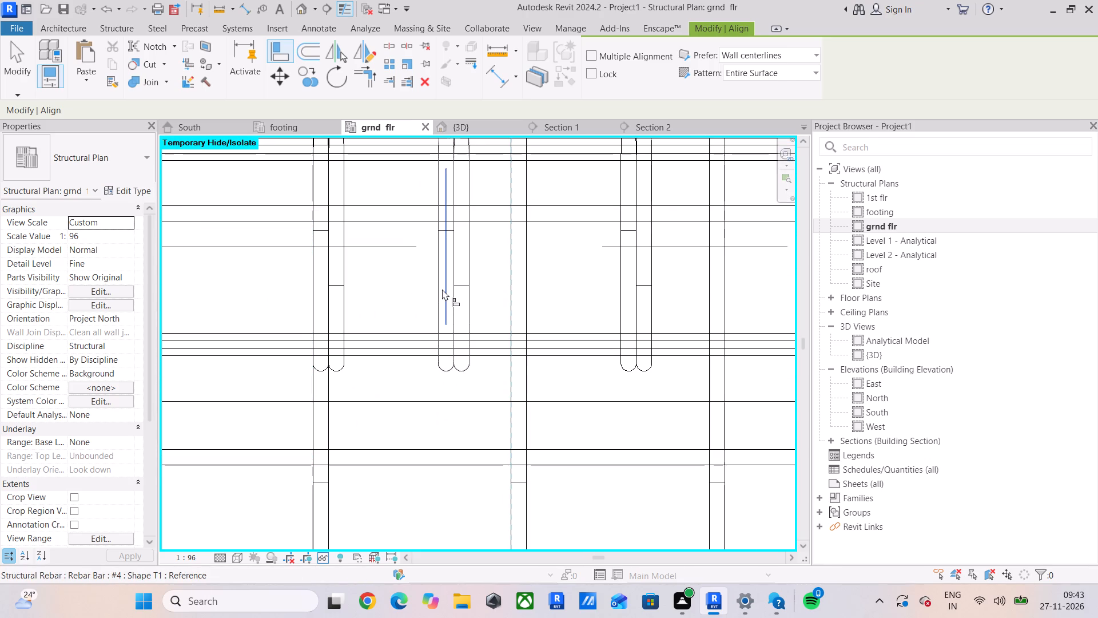
{"action": "left_click", "coordinate": [438, 284]}
{"action": "left_click", "coordinate": [706, 426]}
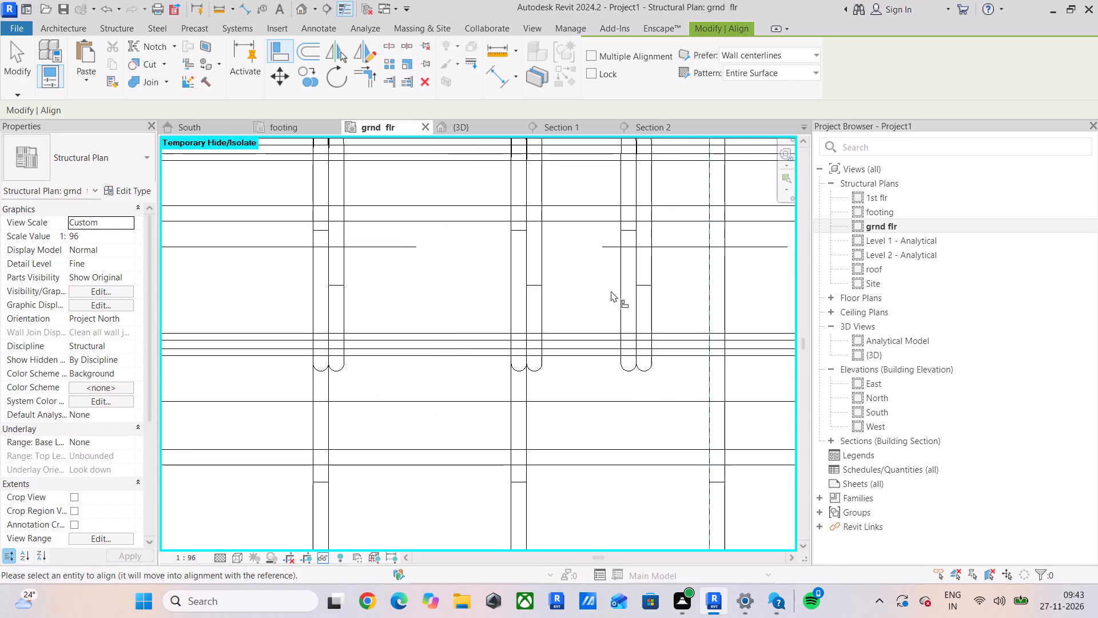
{"action": "left_click", "coordinate": [617, 288]}
Align the horizontal beam's twentieth and twenty-first stirrups with the corresponding vertical slab bars.
{"action": "middle_click_drag", "start_coordinate": [598, 348], "coordinate": [218, 381]}
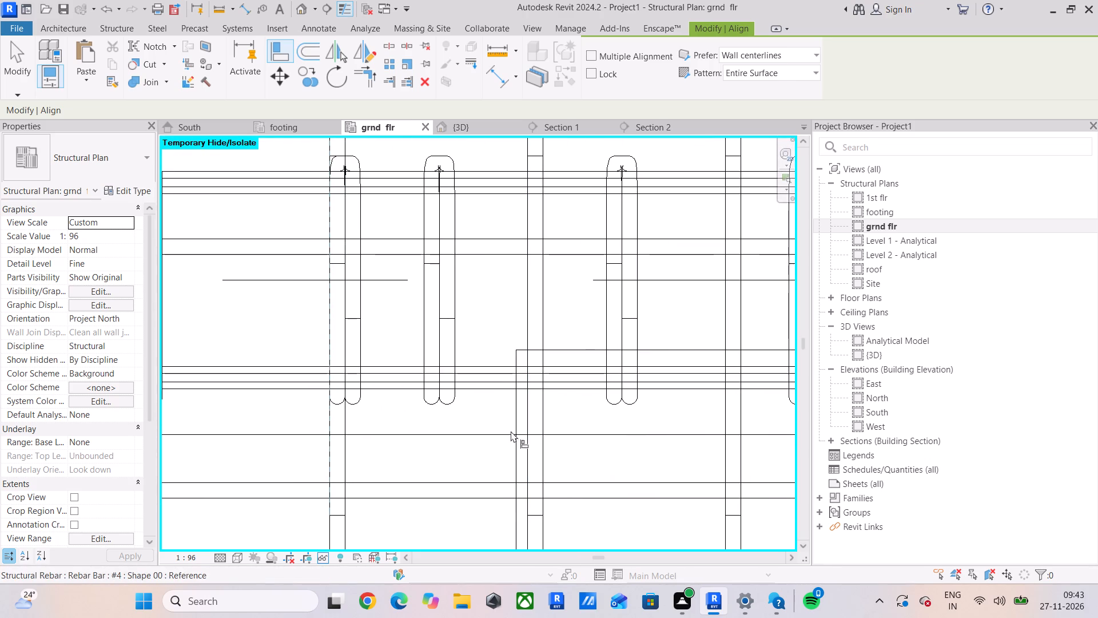
{"action": "scroll", "coordinate": [509, 441], "scroll_direction": "down", "scroll_amount": 4}
{"action": "scroll", "coordinate": [514, 335], "scroll_direction": "up", "scroll_amount": 3}
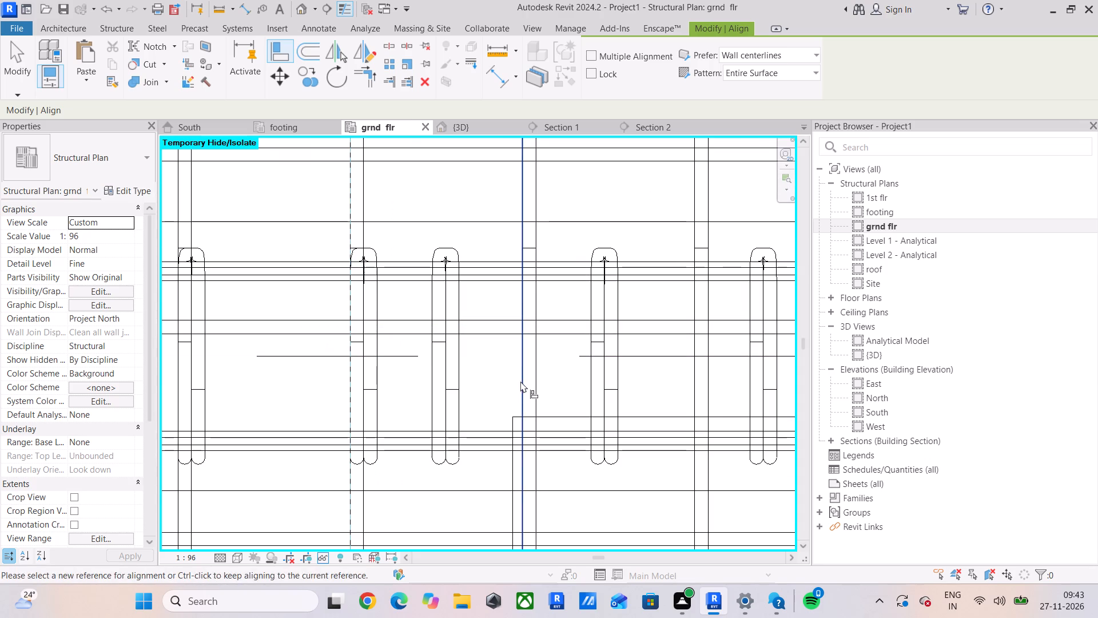
{"action": "left_click", "coordinate": [520, 381]}
{"action": "left_click", "coordinate": [427, 370]}
{"action": "middle_click_drag", "start_coordinate": [530, 389], "coordinate": [331, 389]}
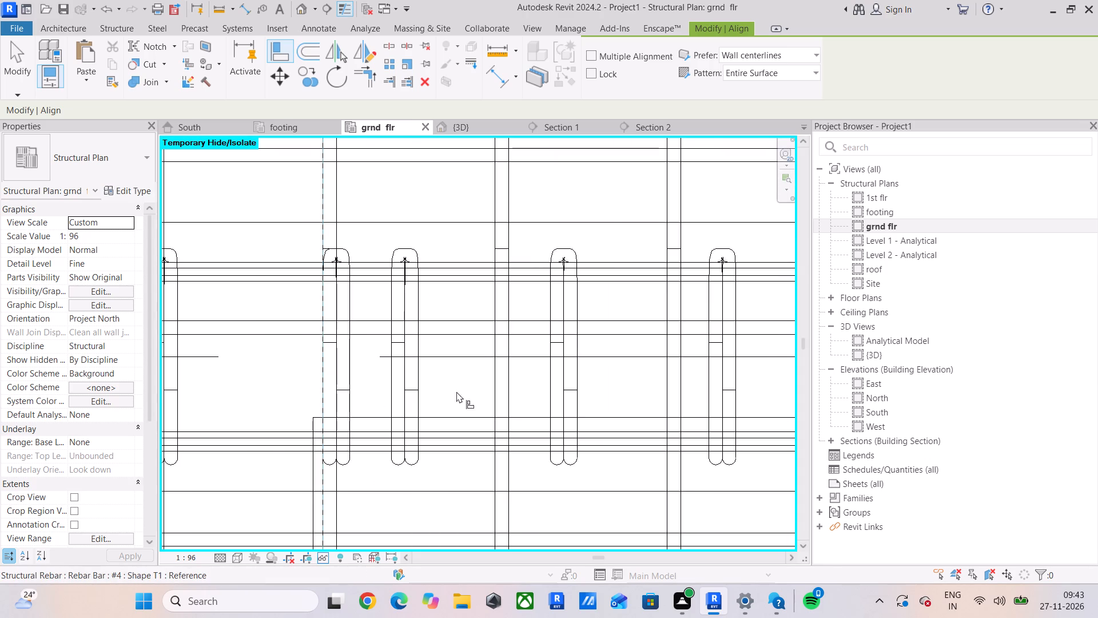
{"action": "left_click", "coordinate": [494, 381]}
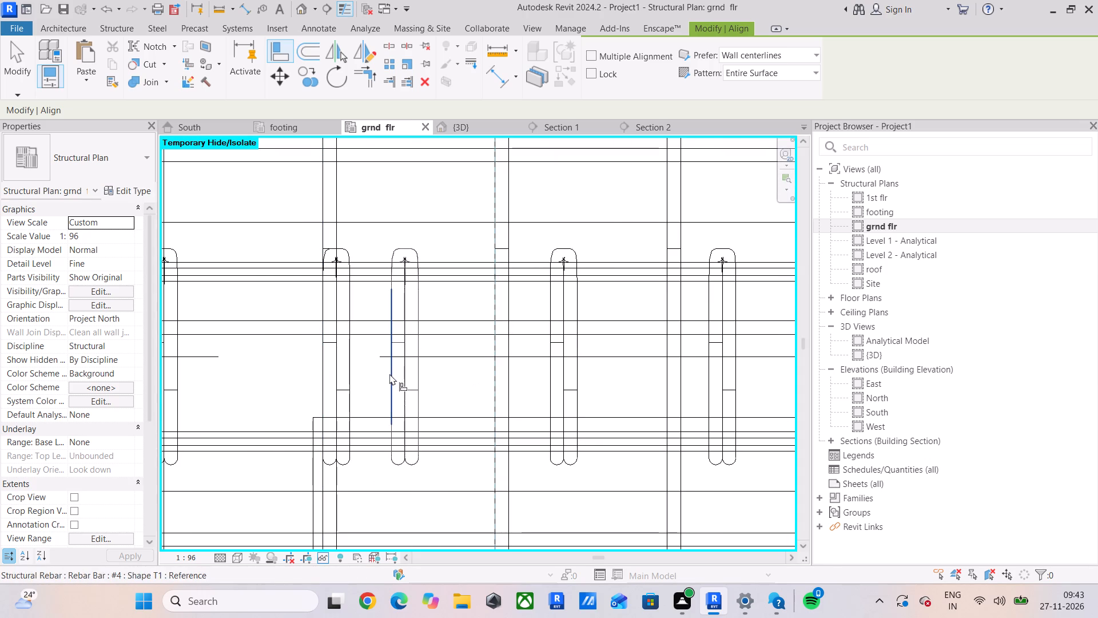
{"action": "left_click", "coordinate": [389, 374]}
Align the horizontal beam's twenty-second and twenty-third stirrups with the corresponding vertical slab bars.
{"action": "left_click_drag", "start_coordinate": [663, 393], "coordinate": [657, 395]}
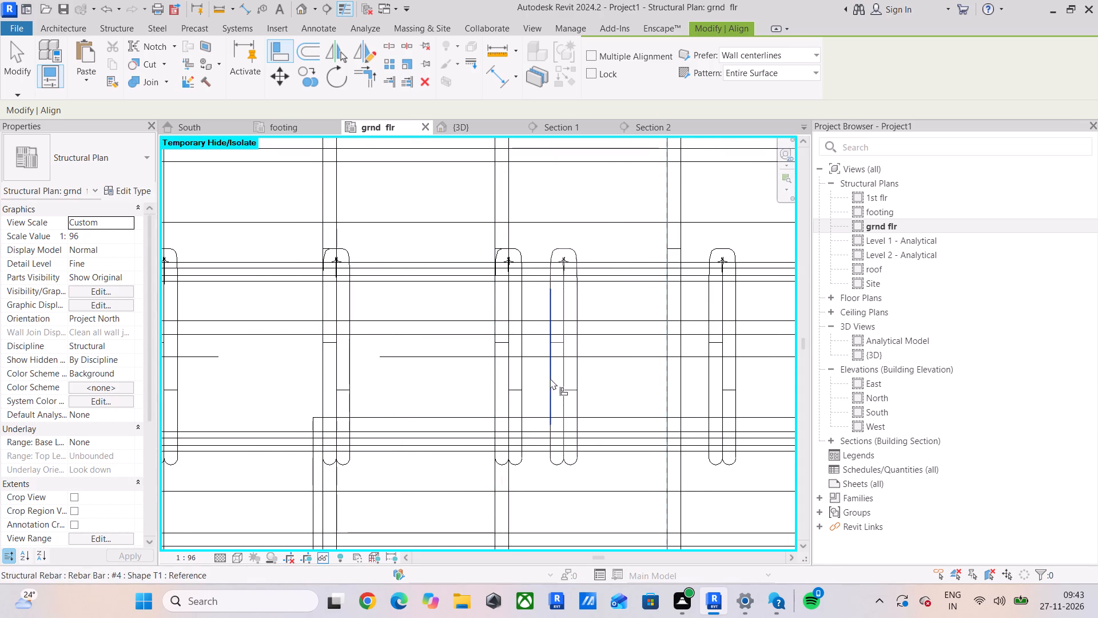
{"action": "left_click", "coordinate": [550, 378]}
{"action": "middle_click_drag", "start_coordinate": [624, 381], "coordinate": [245, 380]}
{"action": "left_click", "coordinate": [455, 383]}
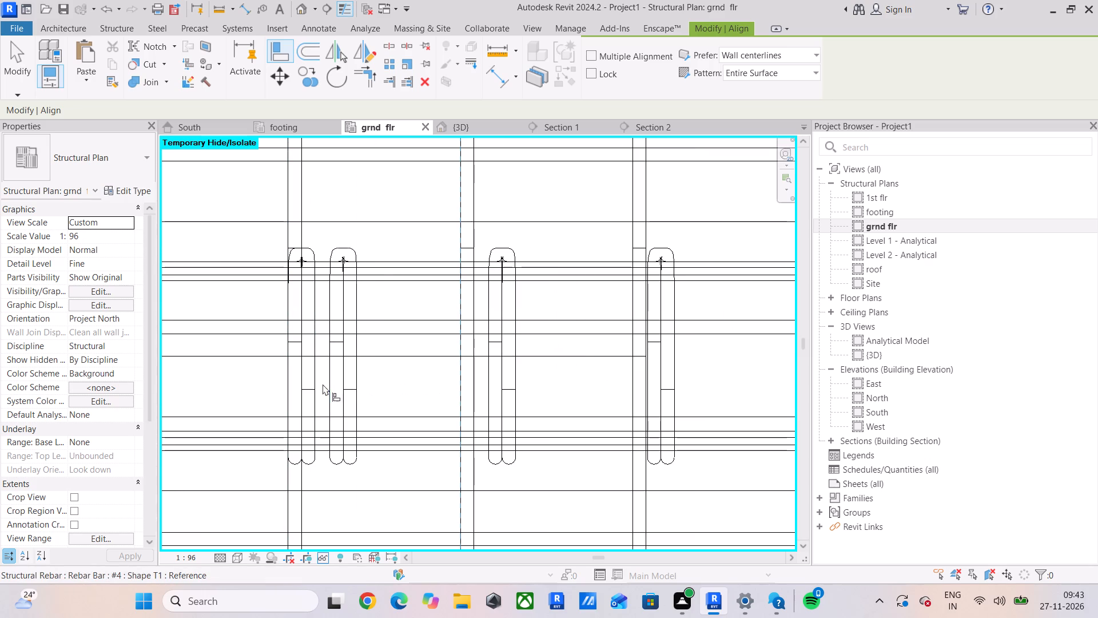
{"action": "left_click", "coordinate": [329, 384]}
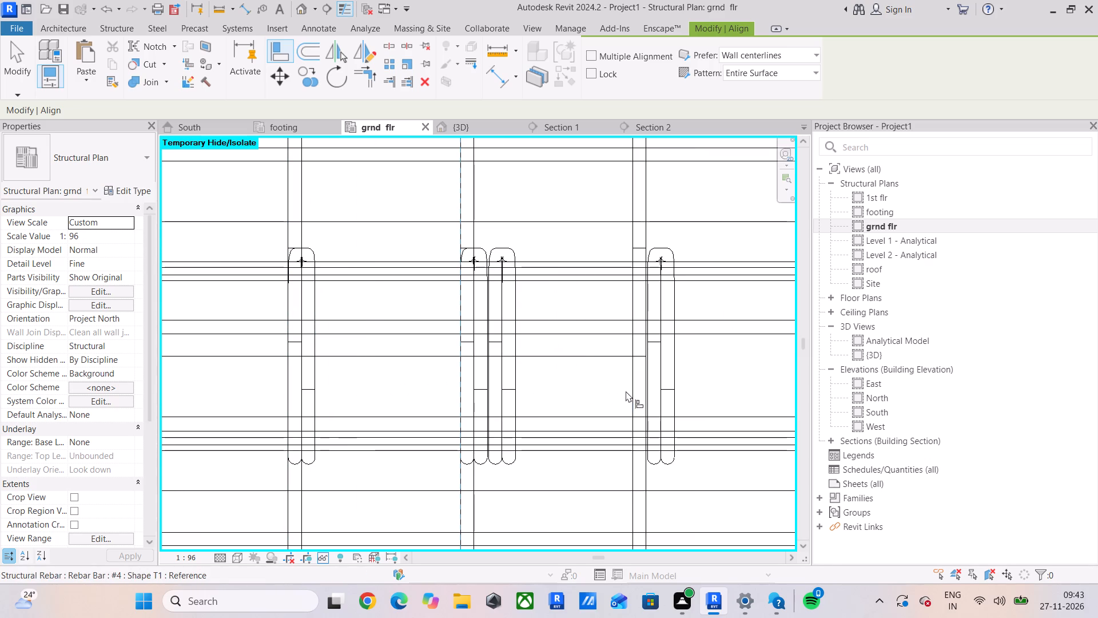
Delete the surplus stirrup immediately beside the newly aligned twenty-third stirrup.
{"action": "left_click", "coordinate": [630, 390]}
{"action": "key", "text": "Escape"}
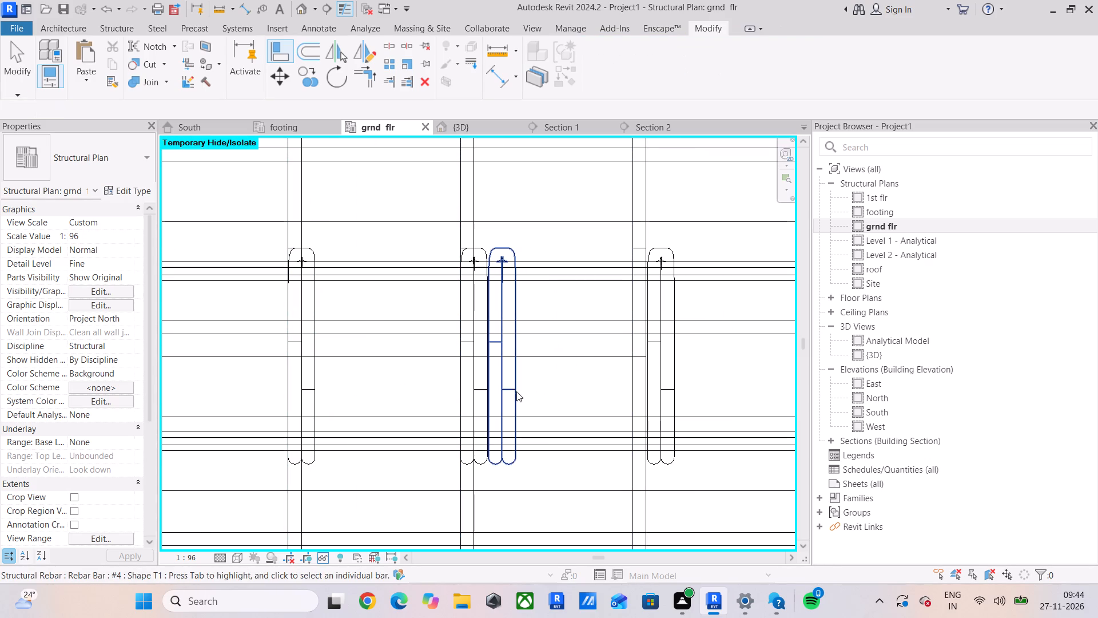
{"action": "left_click", "coordinate": [514, 385]}
{"action": "key", "text": "Delete"}
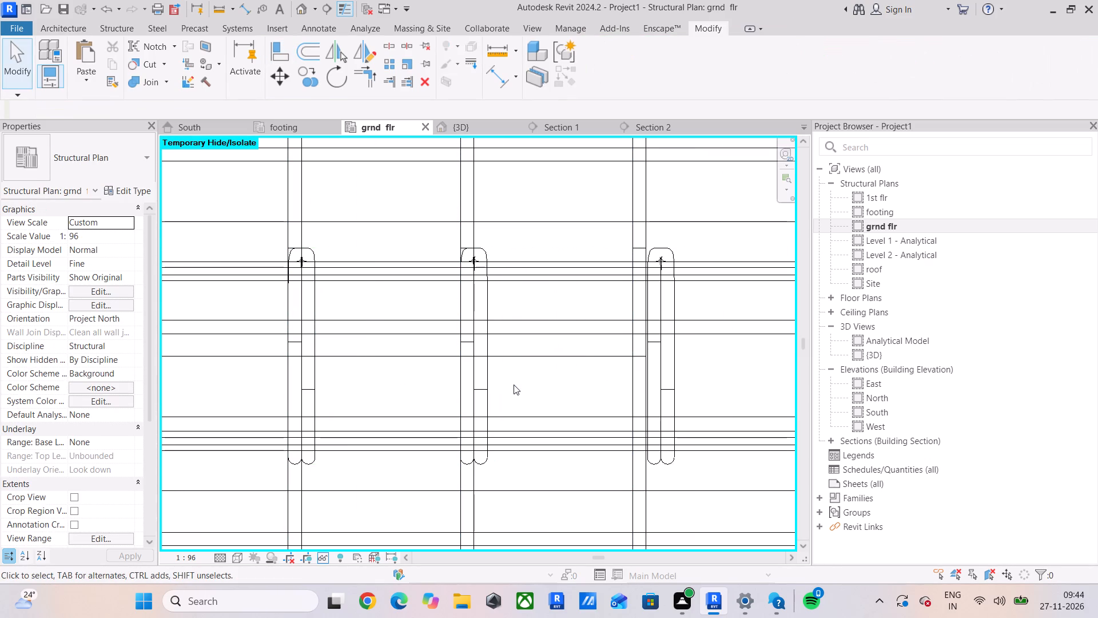
Align the beam stirrup following the deleted one with the twenty-fourth vertical slab bar.
{"action": "left_click", "coordinate": [277, 51]}
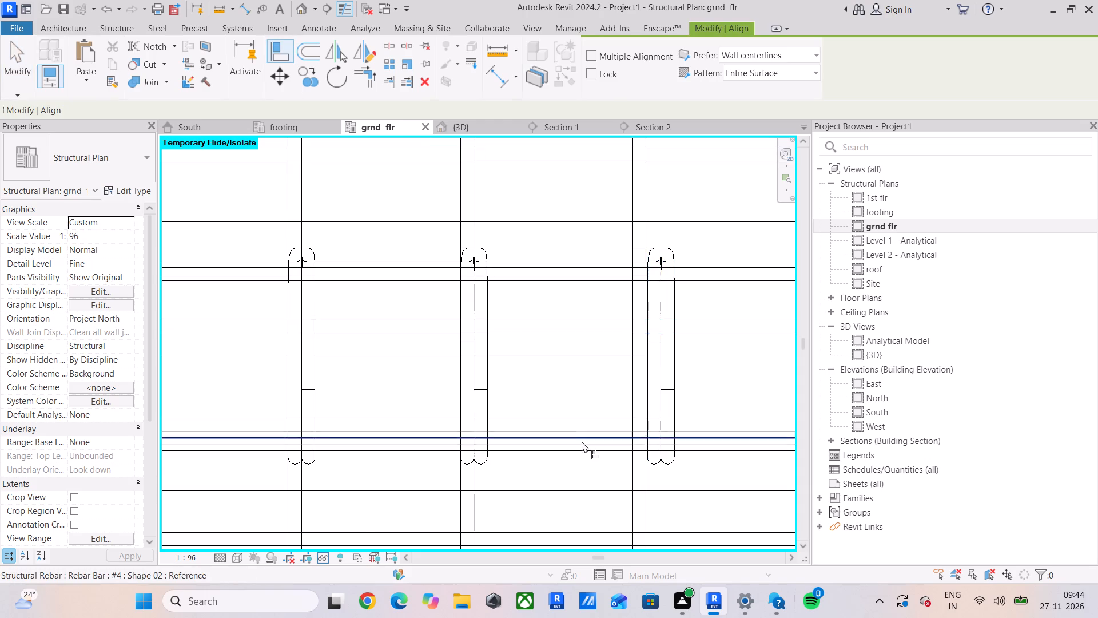
{"action": "scroll", "coordinate": [582, 441], "scroll_direction": "up", "scroll_amount": 4}
{"action": "left_click", "coordinate": [666, 367]}
{"action": "left_click", "coordinate": [699, 350]}
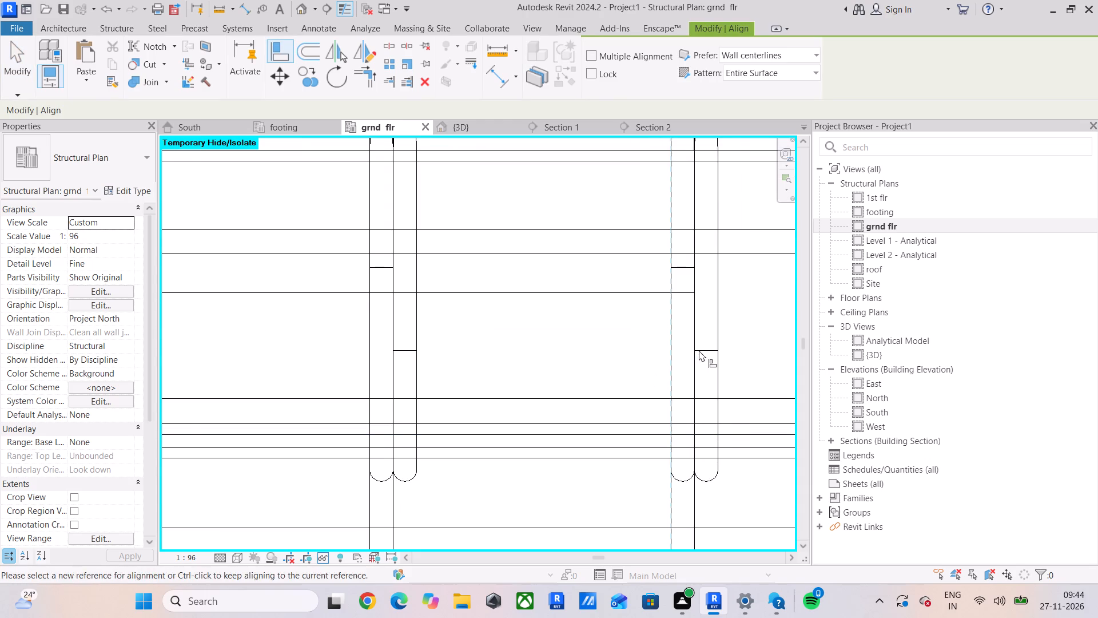
Align the horizontal beam's last stirrup, beside the vertical edge beam, with the last vertical slab bar.
{"action": "scroll", "coordinate": [698, 354], "scroll_direction": "down", "scroll_amount": 4}
{"action": "middle_click_drag", "start_coordinate": [703, 357], "coordinate": [233, 367]}
{"action": "scroll", "coordinate": [372, 347], "scroll_direction": "up", "scroll_amount": 5}
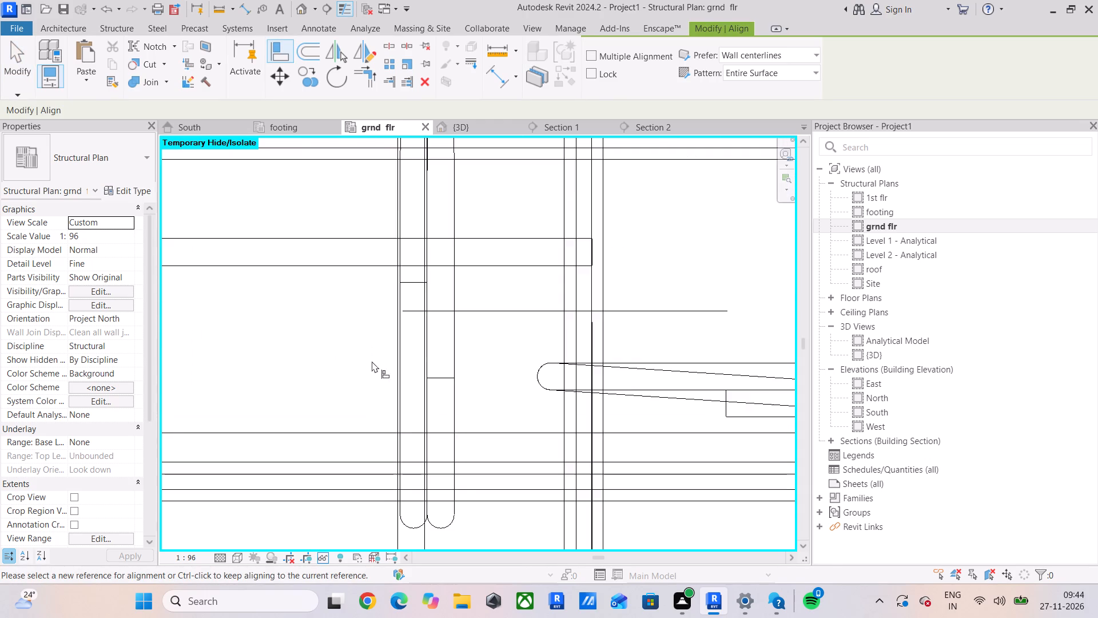
{"action": "scroll", "coordinate": [372, 361], "scroll_direction": "up", "scroll_amount": 3}
{"action": "left_click", "coordinate": [407, 355]}
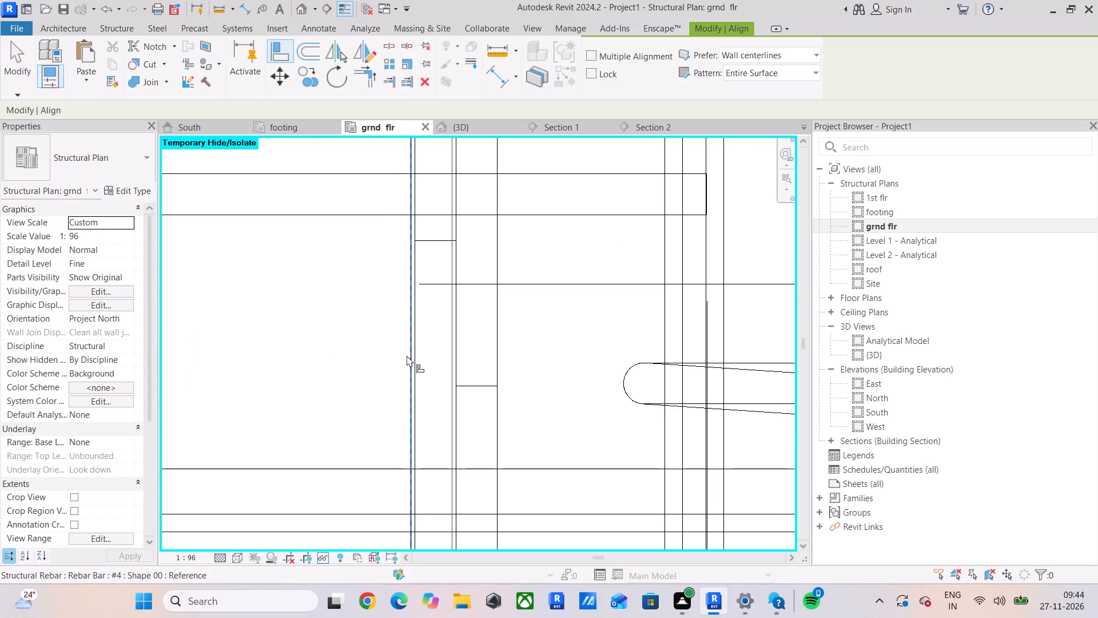
{"action": "left_click", "coordinate": [415, 355]}
Align the vertical edge beam's first and second stirrups below the horizontal beam with the corresponding horizontal slab bars.
{"action": "scroll", "coordinate": [387, 370], "scroll_direction": "up", "scroll_amount": 1}
{"action": "scroll", "coordinate": [384, 371], "scroll_direction": "down", "scroll_amount": 15}
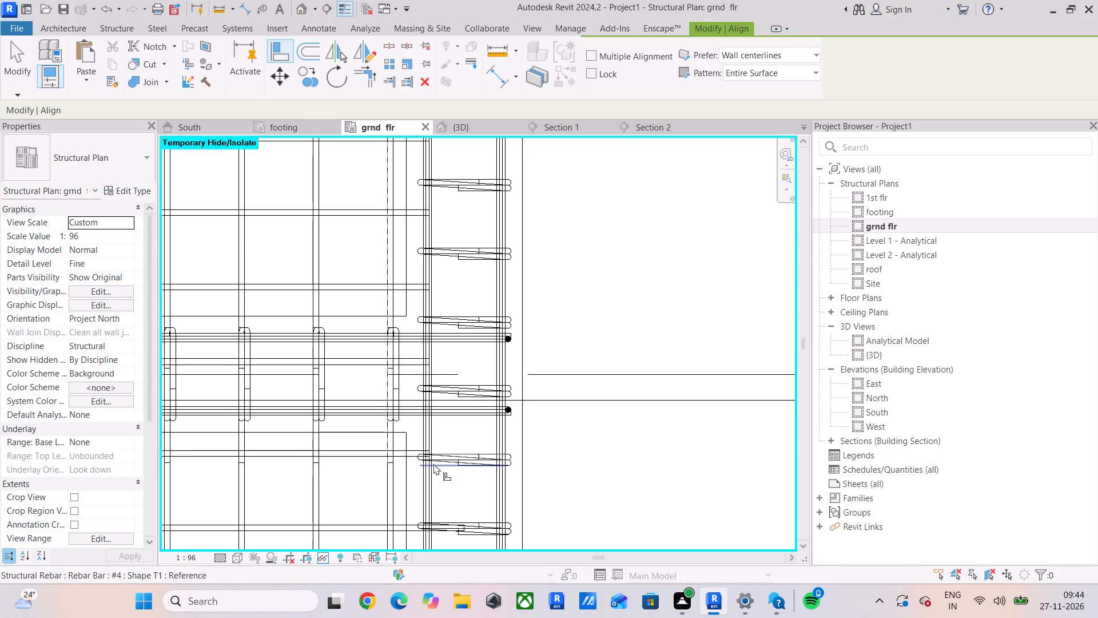
{"action": "scroll", "coordinate": [432, 463], "scroll_direction": "up", "scroll_amount": 9}
{"action": "left_click", "coordinate": [403, 417]}
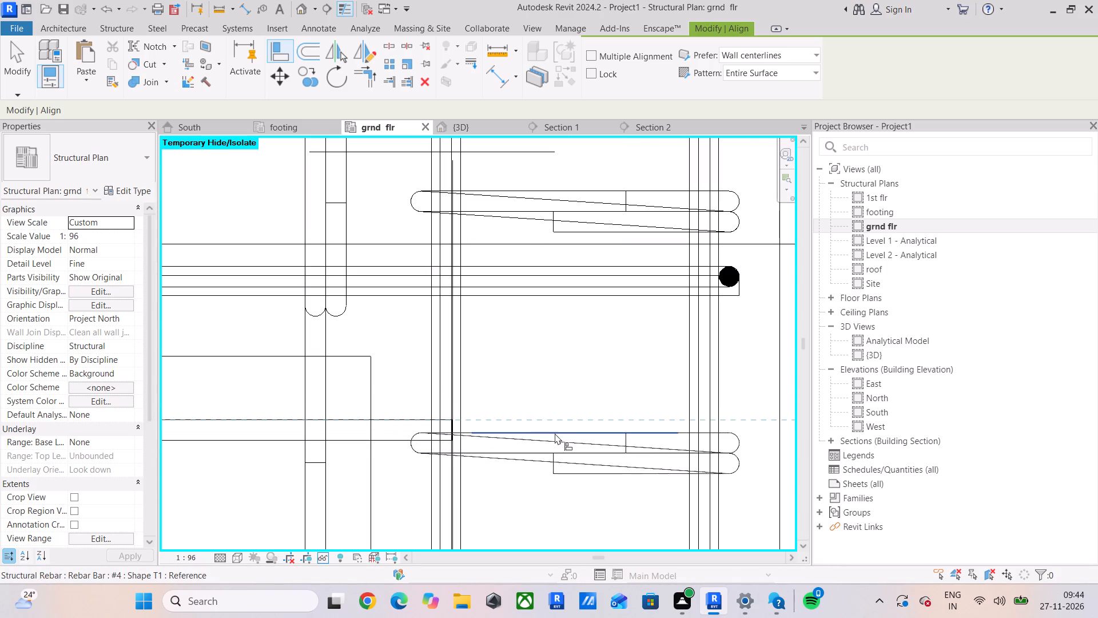
{"action": "left_click", "coordinate": [568, 430]}
{"action": "scroll", "coordinate": [501, 437], "scroll_direction": "down", "scroll_amount": 7}
{"action": "middle_click_drag", "start_coordinate": [501, 437], "coordinate": [489, 373]}
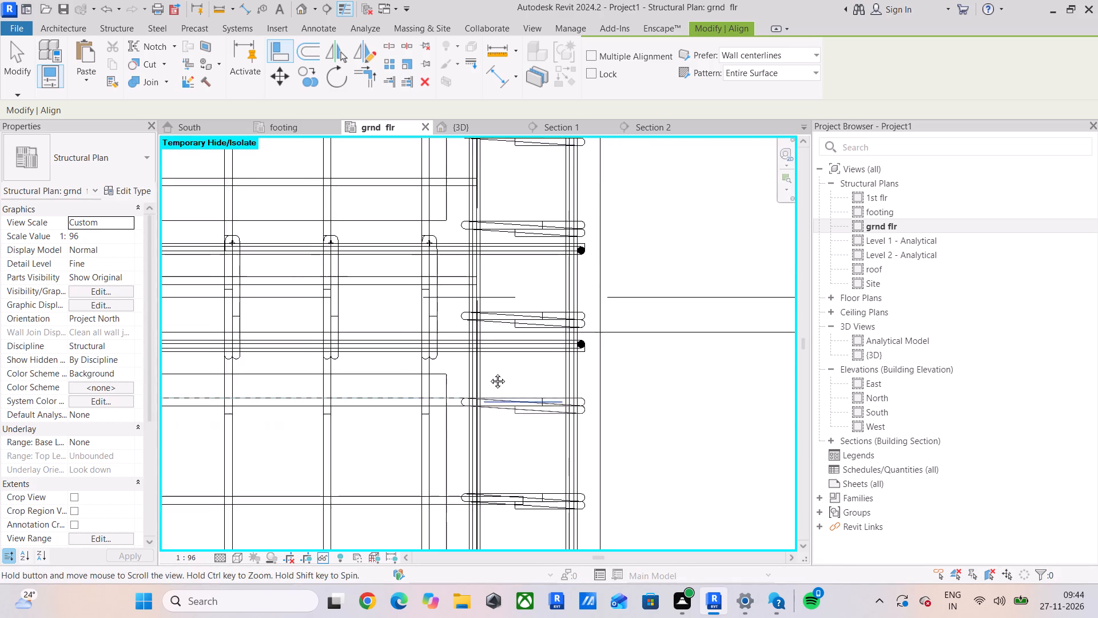
{"action": "middle_click_drag", "start_coordinate": [489, 373], "coordinate": [483, 342]}
{"action": "scroll", "coordinate": [439, 378], "scroll_direction": "up", "scroll_amount": 4}
{"action": "left_click", "coordinate": [445, 472]}
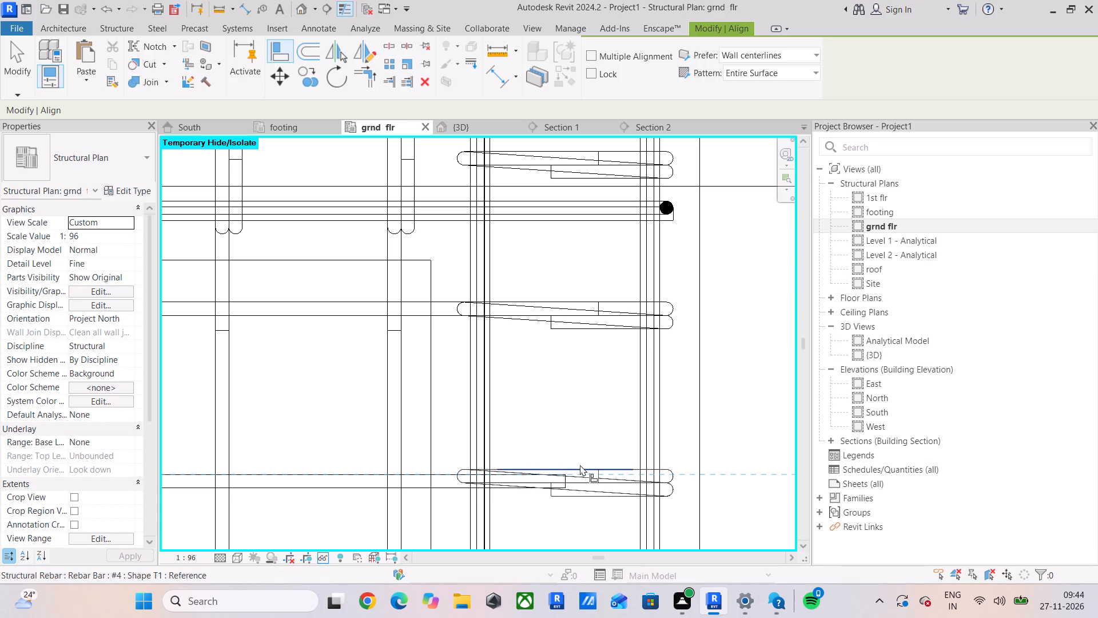
{"action": "left_click", "coordinate": [580, 465]}
Align the vertical edge beam's third stirrup below the horizontal beam with the corresponding horizontal slab bar.
{"action": "scroll", "coordinate": [550, 471], "scroll_direction": "down", "scroll_amount": 3}
{"action": "middle_click_drag", "start_coordinate": [550, 471], "coordinate": [528, 327]}
{"action": "scroll", "coordinate": [437, 433], "scroll_direction": "up", "scroll_amount": 5}
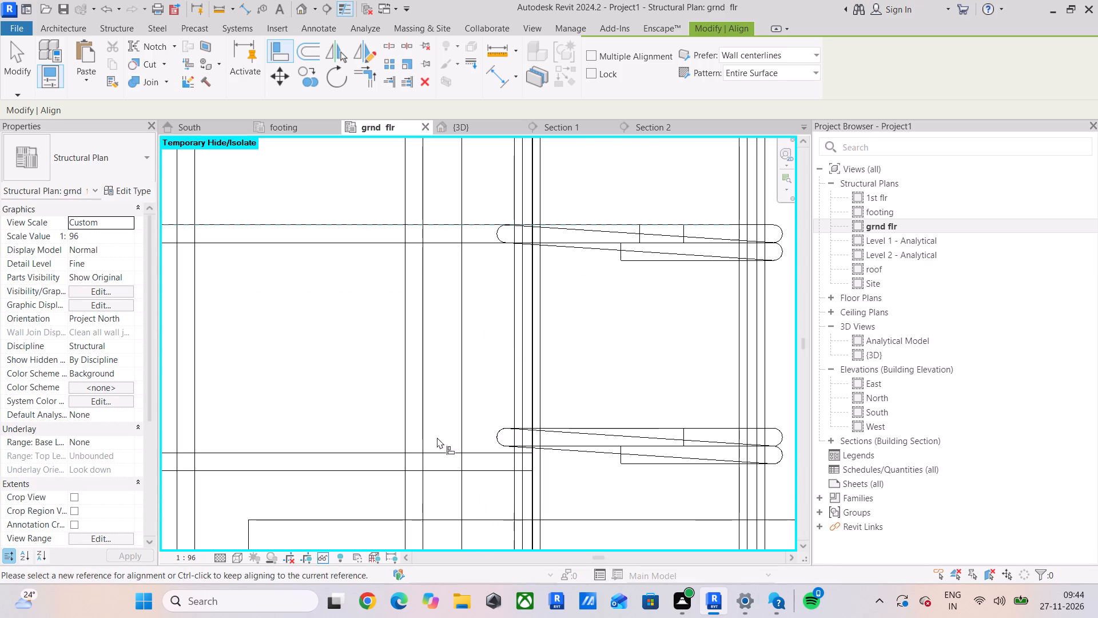
{"action": "left_click", "coordinate": [437, 451]}
{"action": "left_click", "coordinate": [616, 421]}
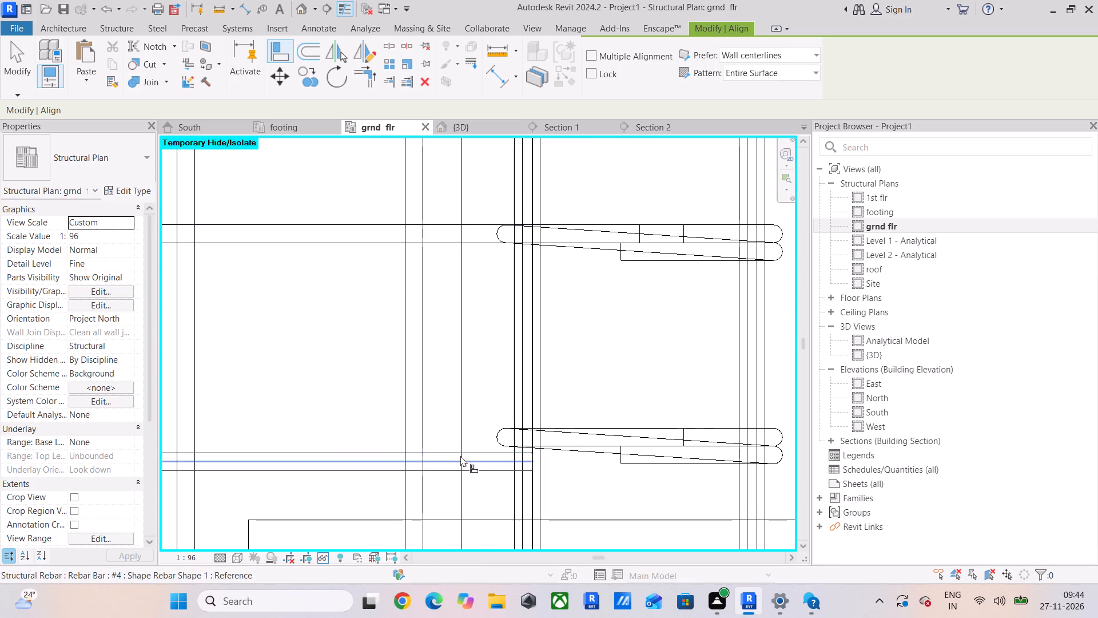
{"action": "left_click", "coordinate": [446, 450]}
{"action": "left_click", "coordinate": [623, 423]}
Align the vertical edge beam's fourth and fifth stirrups with the corresponding horizontal slab bars.
{"action": "scroll", "coordinate": [610, 427], "scroll_direction": "down", "scroll_amount": 6}
{"action": "middle_click_drag", "start_coordinate": [610, 427], "coordinate": [601, 211]}
{"action": "middle_click_drag", "start_coordinate": [546, 406], "coordinate": [499, 293]}
{"action": "scroll", "coordinate": [417, 315], "scroll_direction": "up", "scroll_amount": 4}
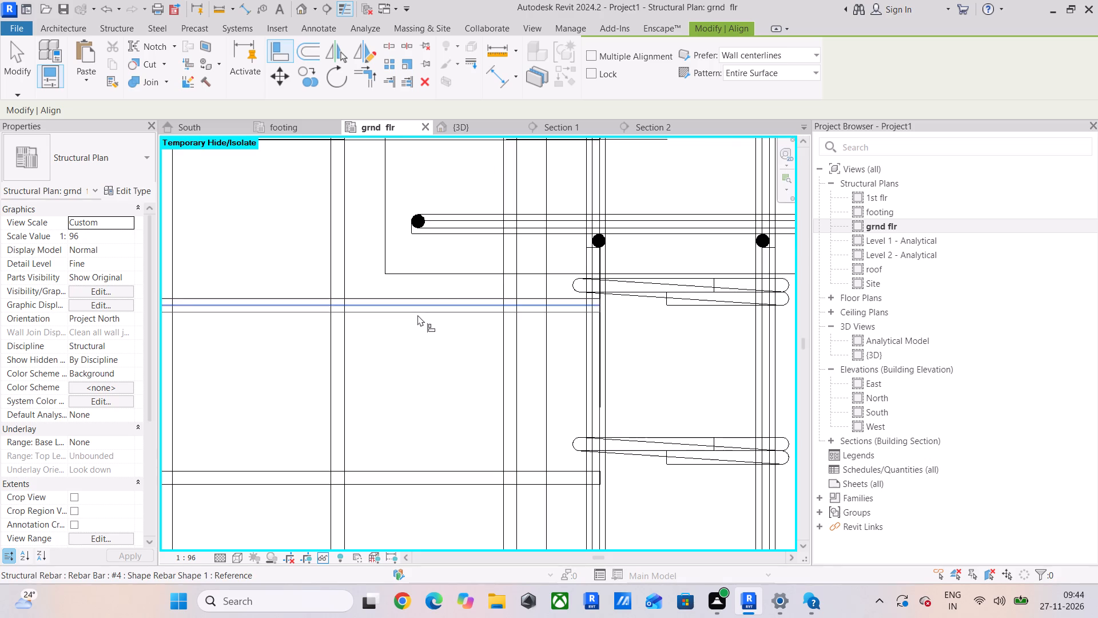
{"action": "left_click", "coordinate": [445, 296]}
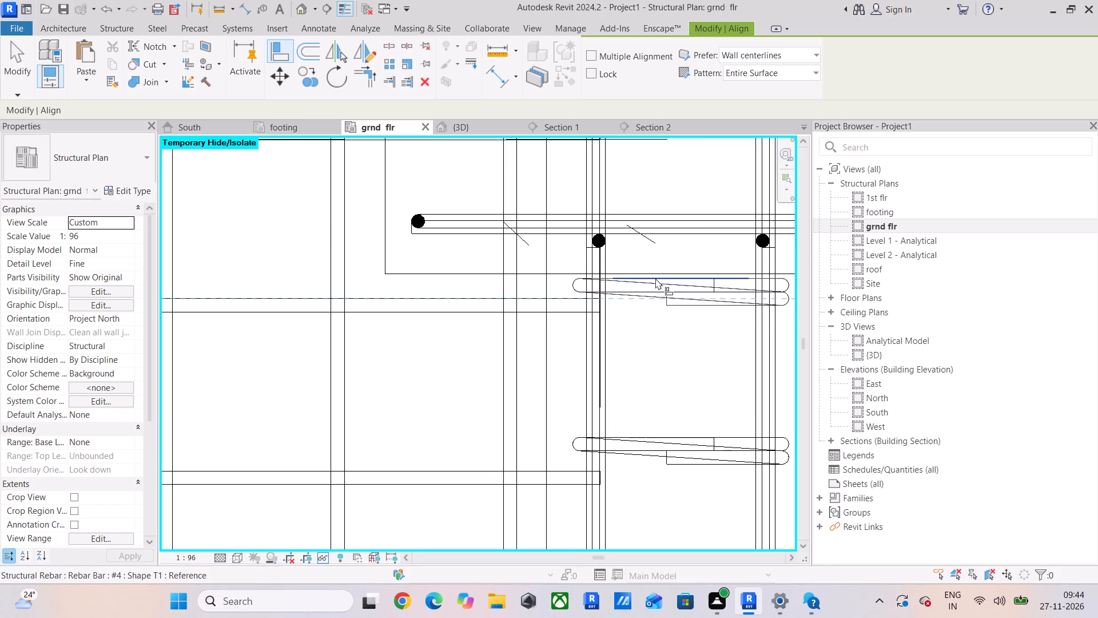
{"action": "left_click", "coordinate": [655, 277]}
{"action": "left_click", "coordinate": [529, 470]}
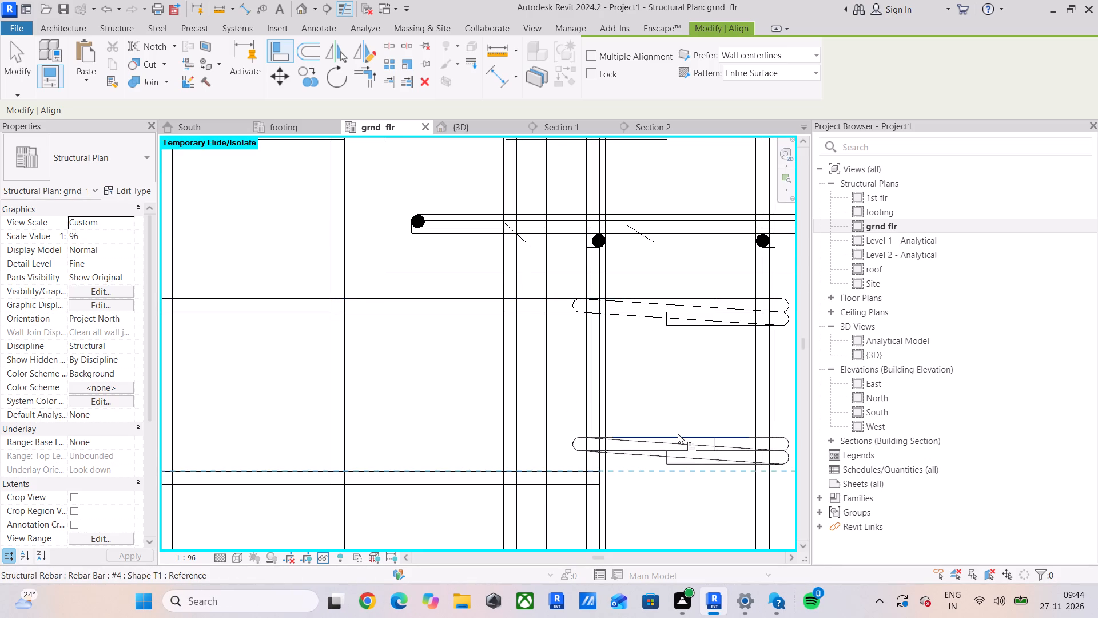
{"action": "left_click", "coordinate": [678, 433]}
Align the vertical edge beam's sixth and seventh stirrups with the corresponding horizontal slab bars.
{"action": "scroll", "coordinate": [628, 432], "scroll_direction": "down", "scroll_amount": 1}
{"action": "middle_click_drag", "start_coordinate": [628, 432], "coordinate": [545, 200]}
{"action": "left_click", "coordinate": [463, 382]}
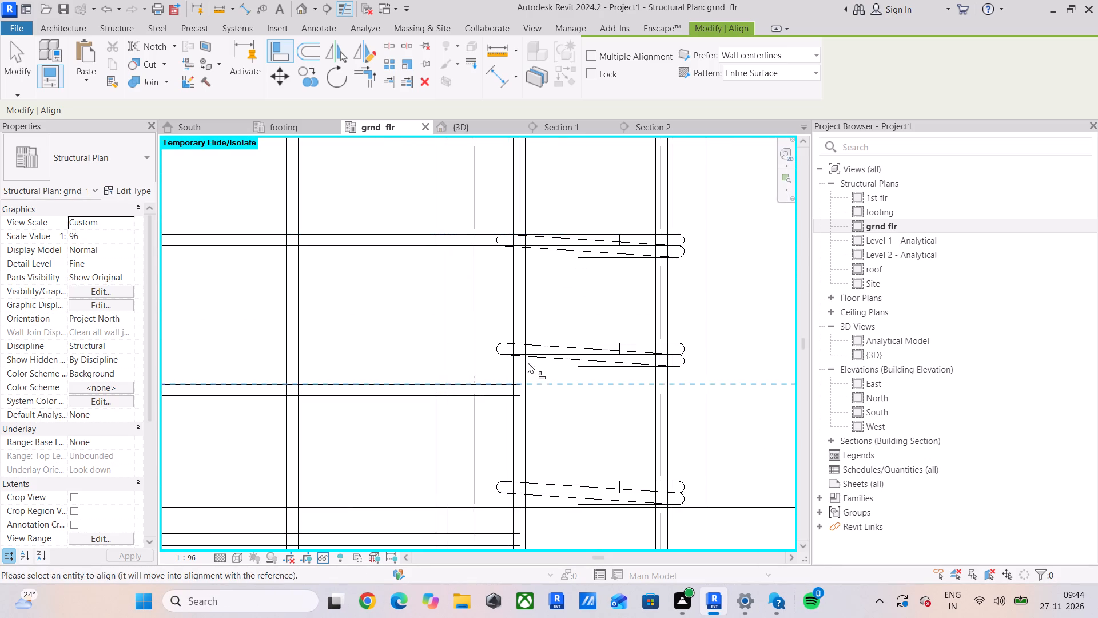
{"action": "left_click", "coordinate": [595, 341]}
{"action": "middle_click_drag", "start_coordinate": [570, 369], "coordinate": [545, 197]}
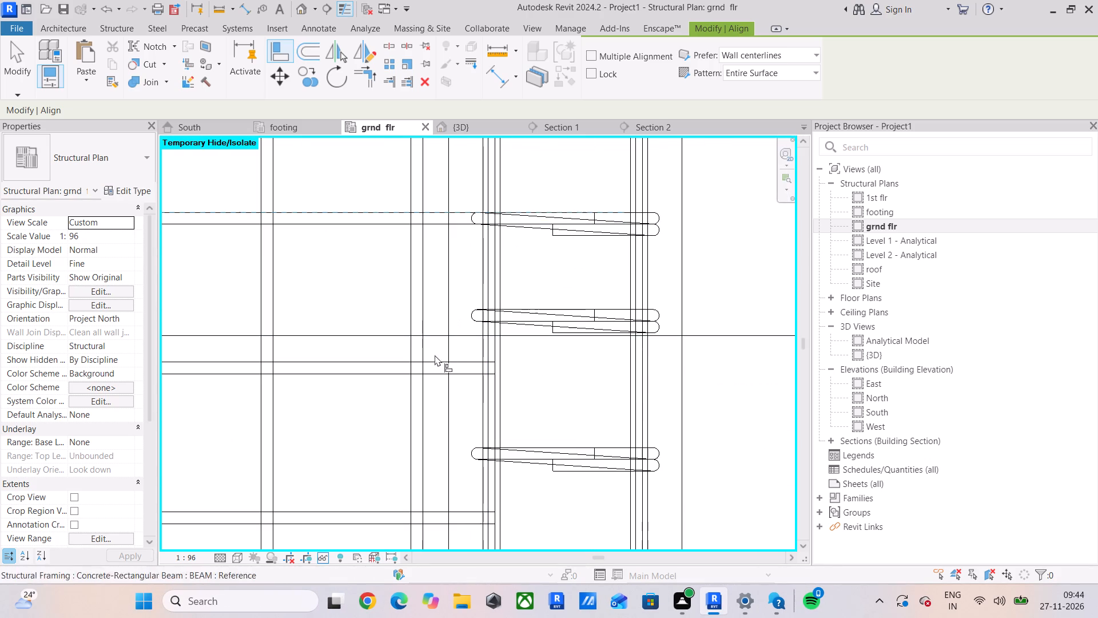
{"action": "left_click_drag", "start_coordinate": [432, 358], "coordinate": [437, 357]}
{"action": "left_click", "coordinate": [579, 308]}
Align the vertical edge beam's eighth and ninth stirrups with the corresponding horizontal slab bars.
{"action": "middle_click_drag", "start_coordinate": [448, 492], "coordinate": [460, 346]}
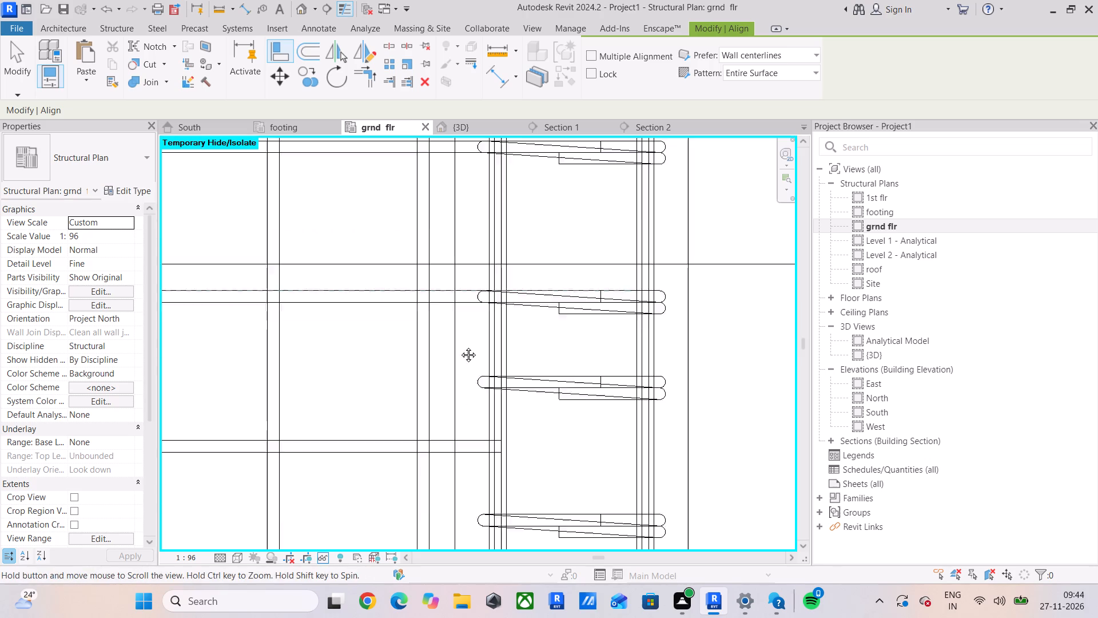
{"action": "middle_click_drag", "start_coordinate": [460, 346], "coordinate": [460, 314]}
{"action": "left_click", "coordinate": [442, 331]}
{"action": "left_click", "coordinate": [580, 267]}
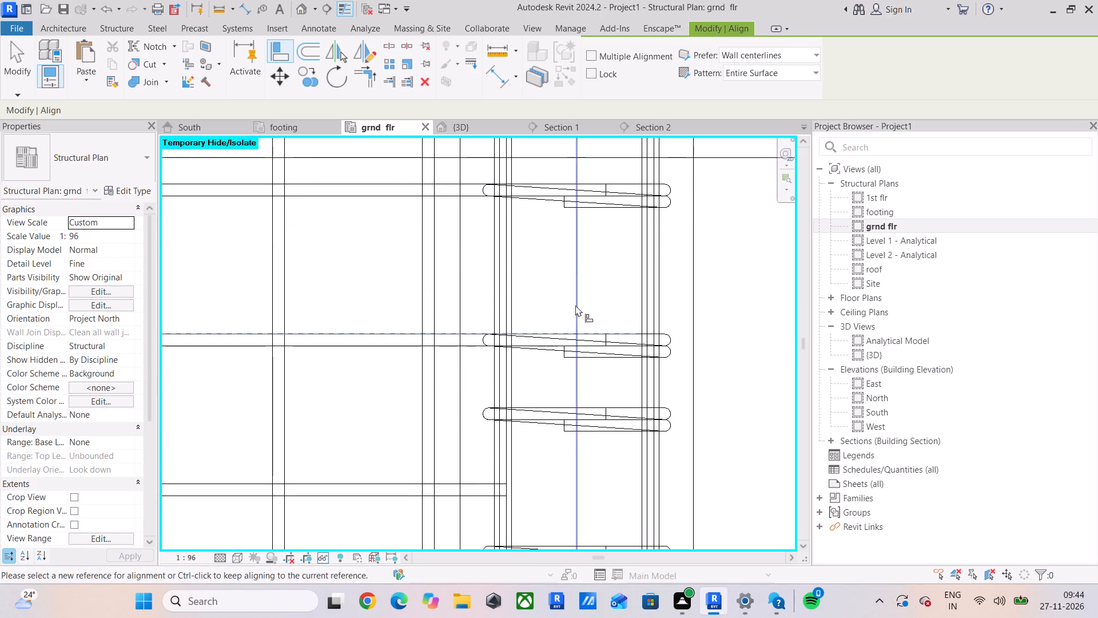
{"action": "left_click", "coordinate": [444, 481]}
{"action": "left_click", "coordinate": [576, 403]}
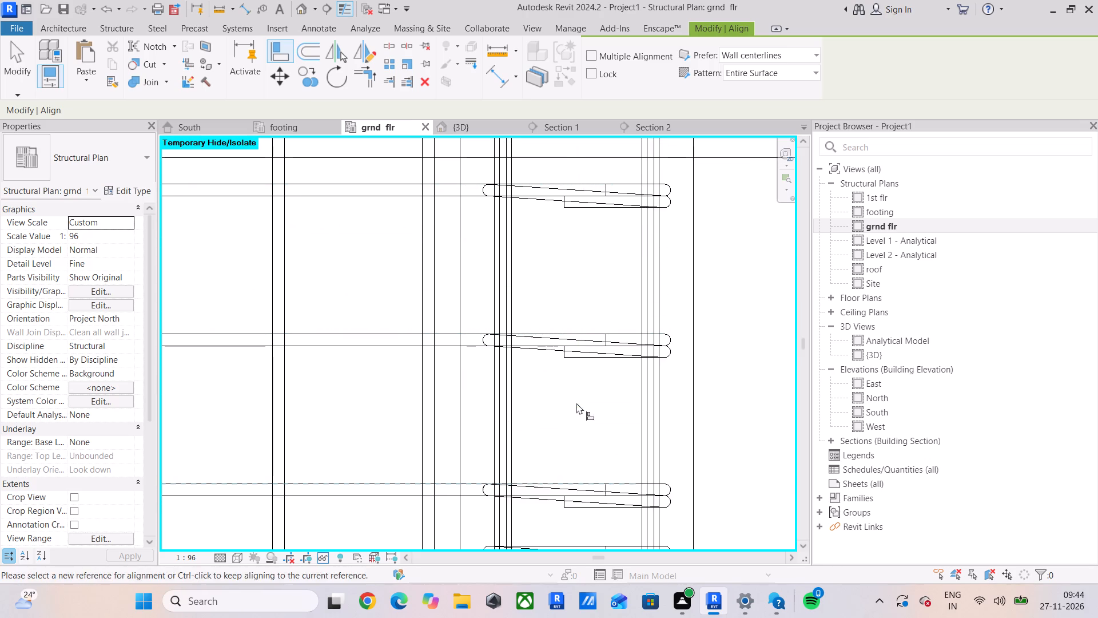
Align the vertical edge beam's tenth and eleventh stirrups with the corresponding horizontal slab bars.
{"action": "middle_click_drag", "start_coordinate": [572, 407], "coordinate": [607, 207]}
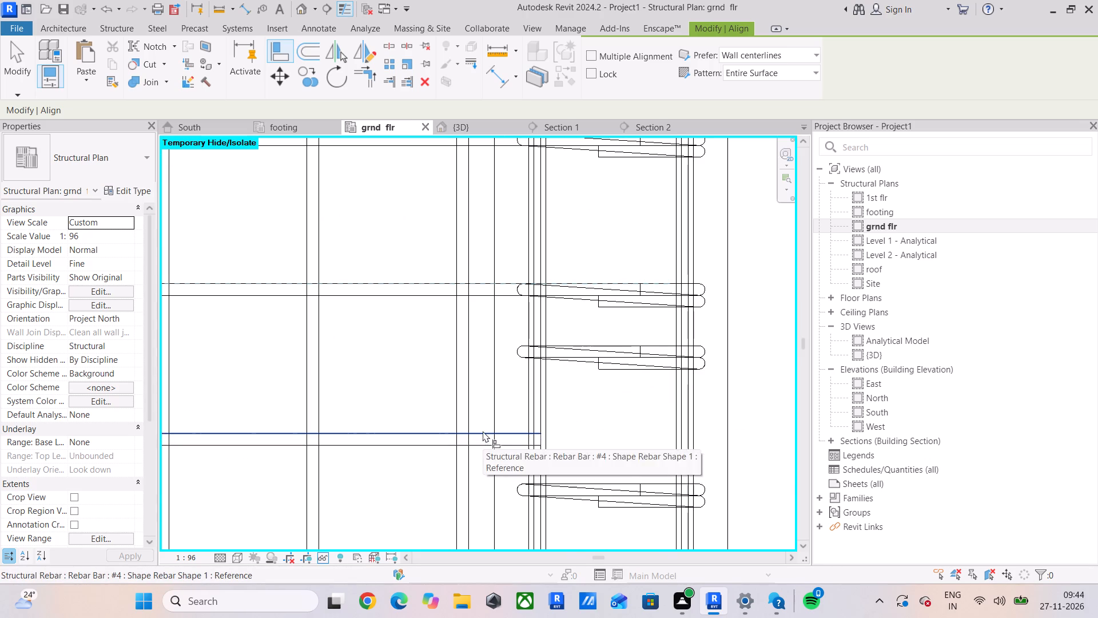
{"action": "left_click", "coordinate": [483, 431]}
{"action": "left_click", "coordinate": [610, 343]}
{"action": "middle_click_drag", "start_coordinate": [543, 445], "coordinate": [555, 241]}
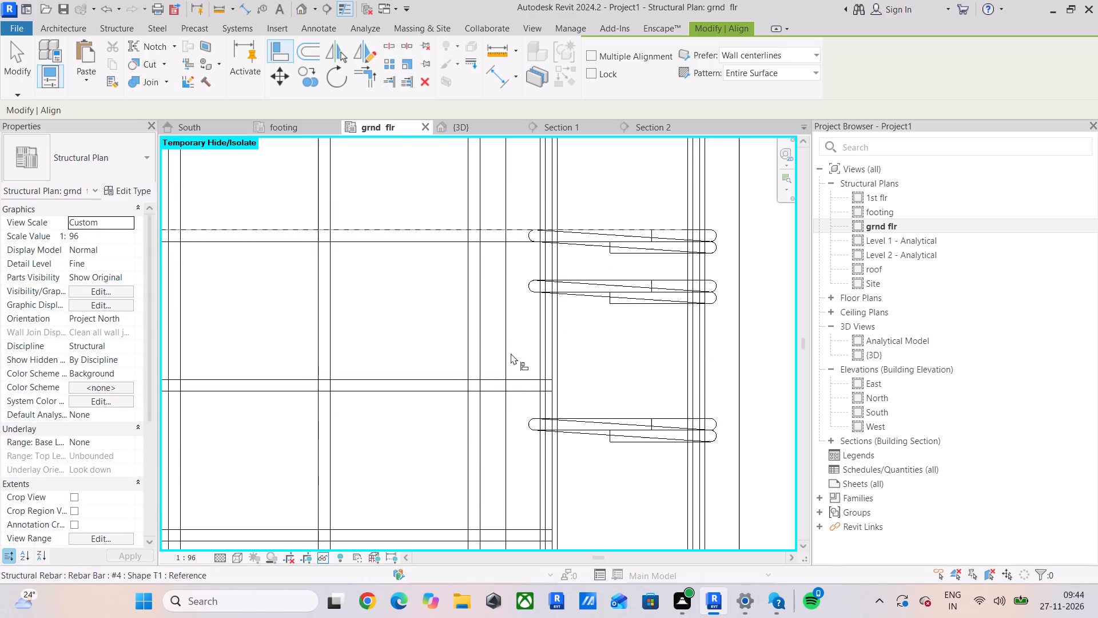
{"action": "left_click", "coordinate": [495, 376]}
{"action": "left_click", "coordinate": [608, 279]}
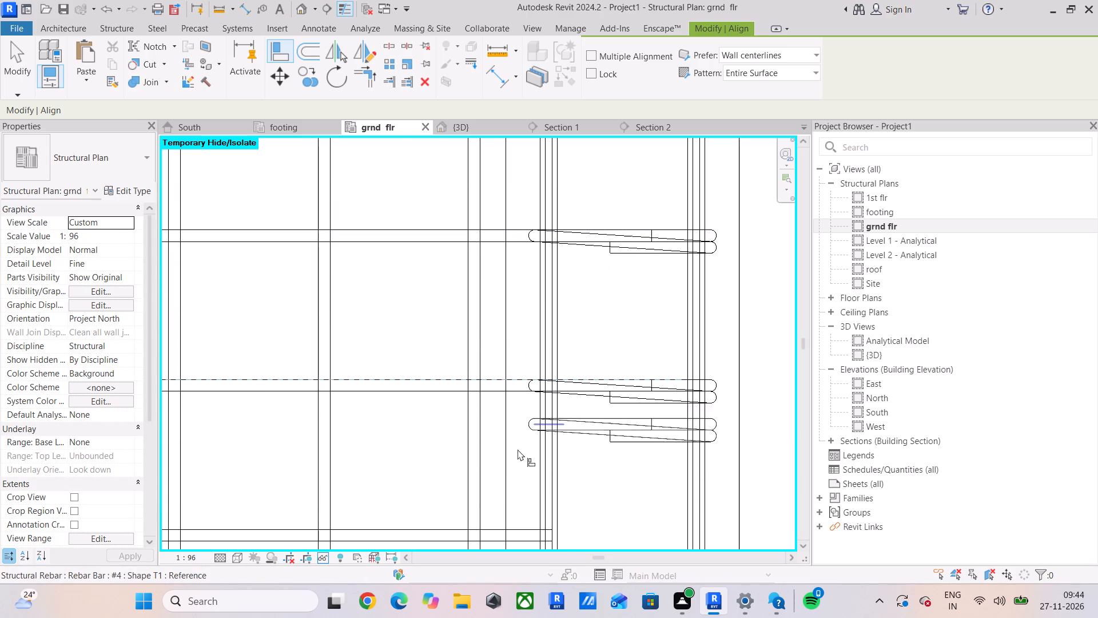
Align the vertical edge beam's twelfth stirrup with its slab bar, and the stirrup beyond the closely spaced extra one with the following bar.
{"action": "middle_click_drag", "start_coordinate": [511, 461], "coordinate": [519, 272]}
{"action": "left_click", "coordinate": [493, 333]}
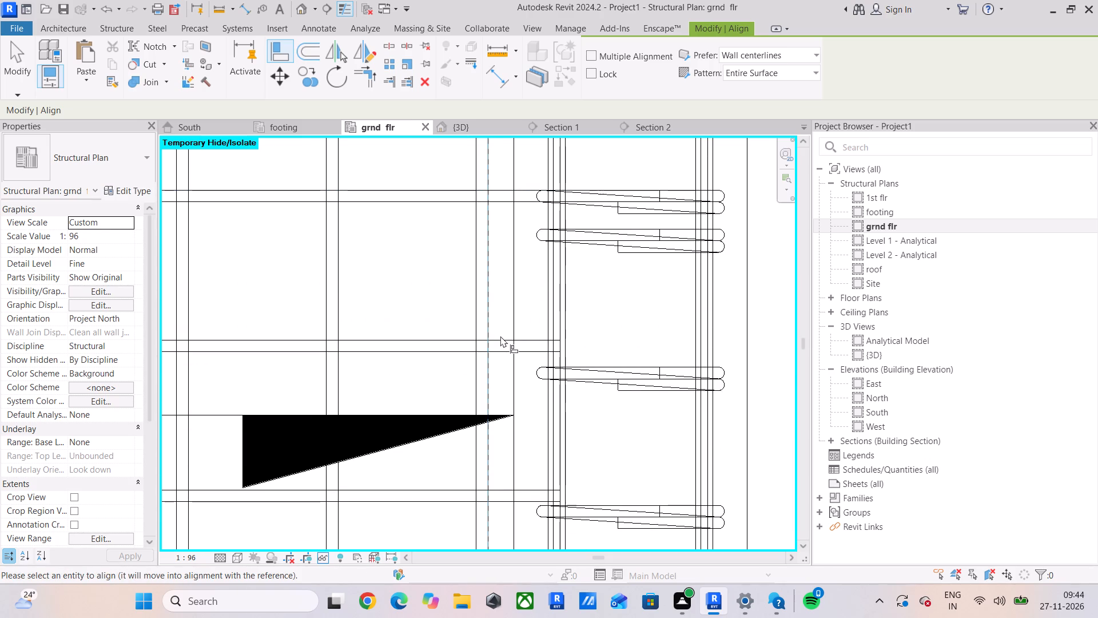
{"action": "left_click", "coordinate": [500, 315]}
{"action": "left_click", "coordinate": [500, 337]}
{"action": "left_click", "coordinate": [596, 225]}
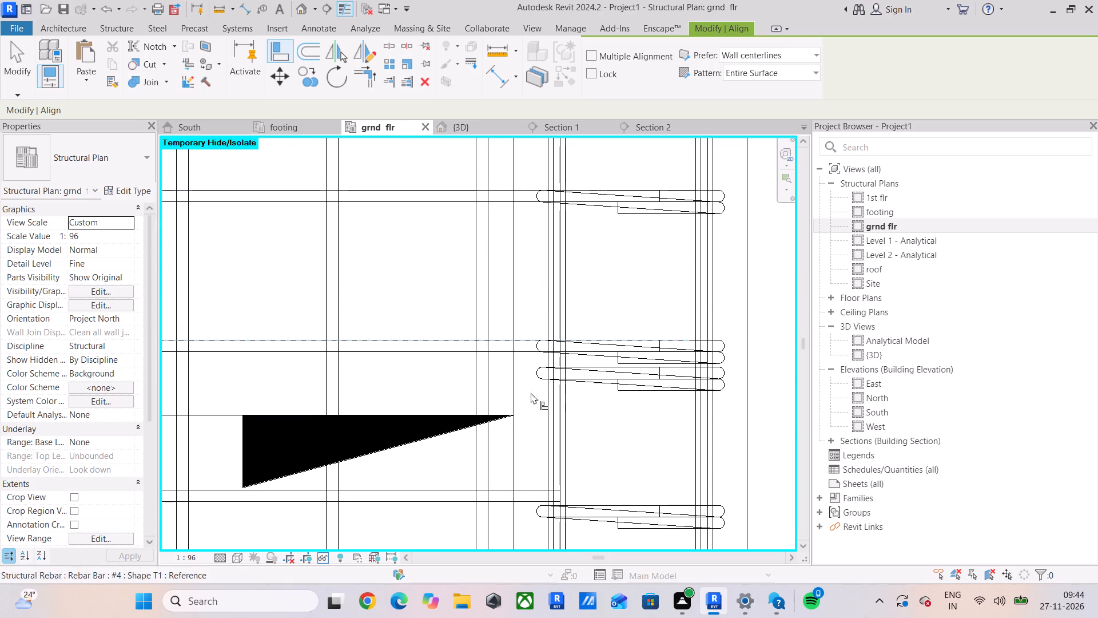
{"action": "middle_click_drag", "start_coordinate": [526, 413], "coordinate": [535, 266]}
{"action": "left_click", "coordinate": [523, 339]}
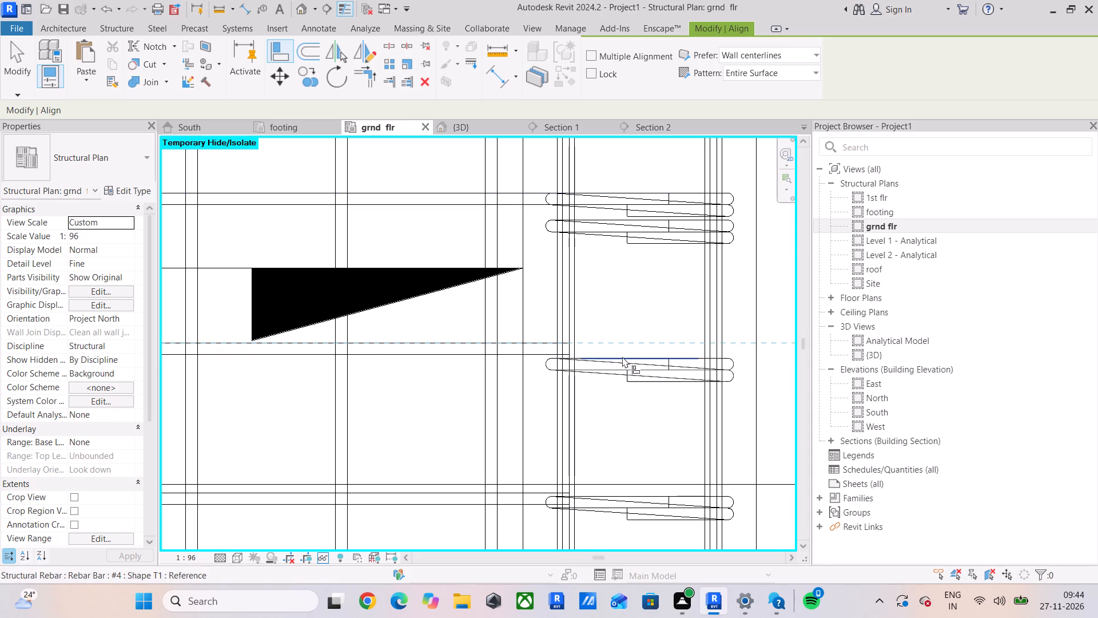
{"action": "left_click", "coordinate": [622, 356]}
Delete the surplus stirrup immediately below the aligned twelfth stirrup of the vertical edge beam.
{"action": "key", "text": "Escape"}
{"action": "key", "text": "Escape"}
{"action": "left_click", "coordinate": [610, 225]}
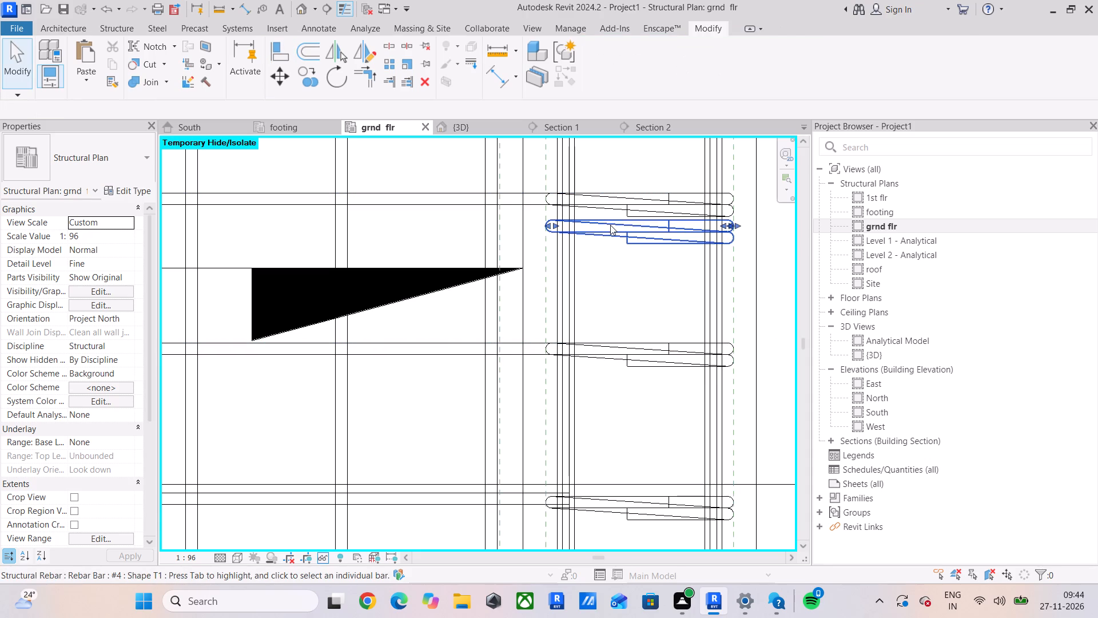
{"action": "key", "text": "Delete"}
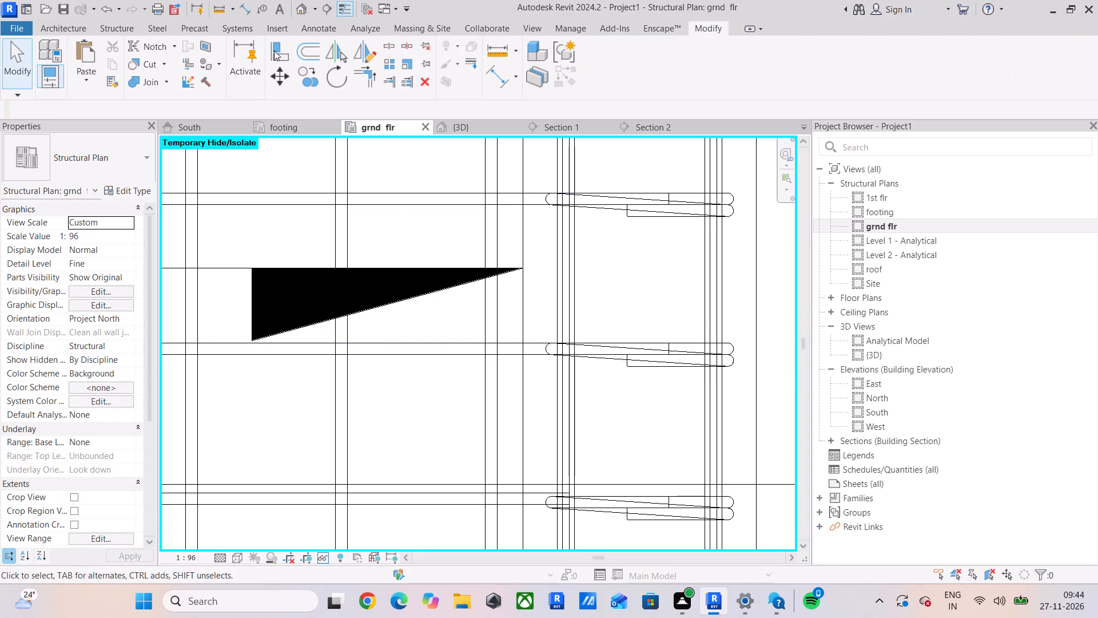
Align the vertical edge beam's fourteenth and fifteenth stirrups with the corresponding horizontal slab bars.
{"action": "left_click", "coordinate": [274, 50]}
{"action": "middle_click_drag", "start_coordinate": [539, 347], "coordinate": [543, 168]}
{"action": "scroll", "coordinate": [558, 279], "scroll_direction": "up", "scroll_amount": 4}
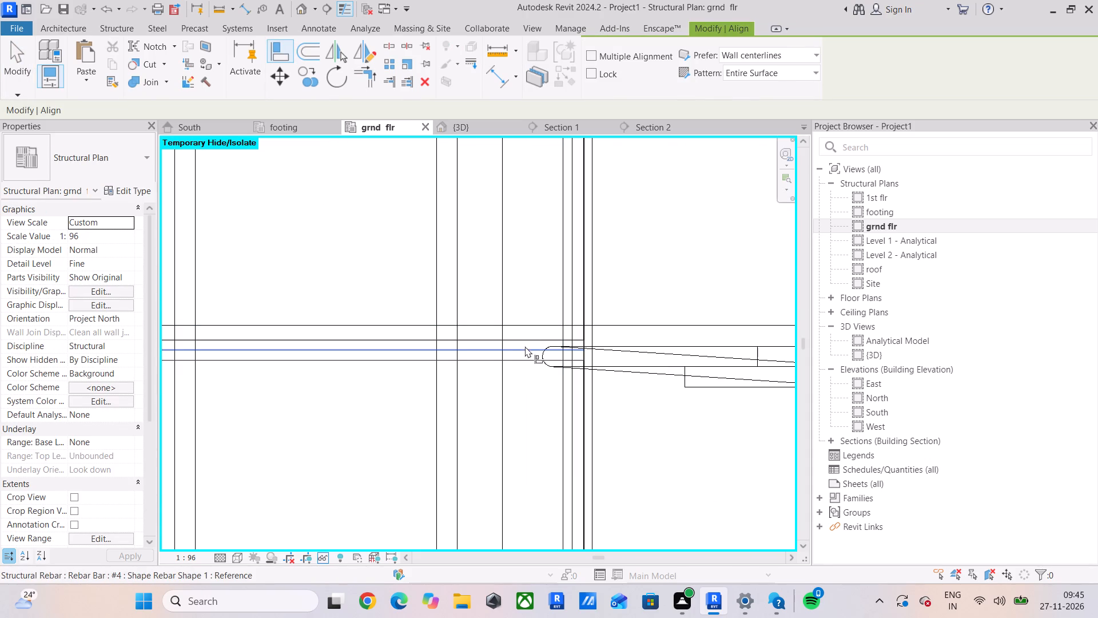
{"action": "left_click", "coordinate": [528, 339]}
{"action": "left_click", "coordinate": [649, 341]}
{"action": "scroll", "coordinate": [649, 341], "scroll_direction": "down", "scroll_amount": 3}
{"action": "middle_click_drag", "start_coordinate": [658, 352], "coordinate": [572, 179]}
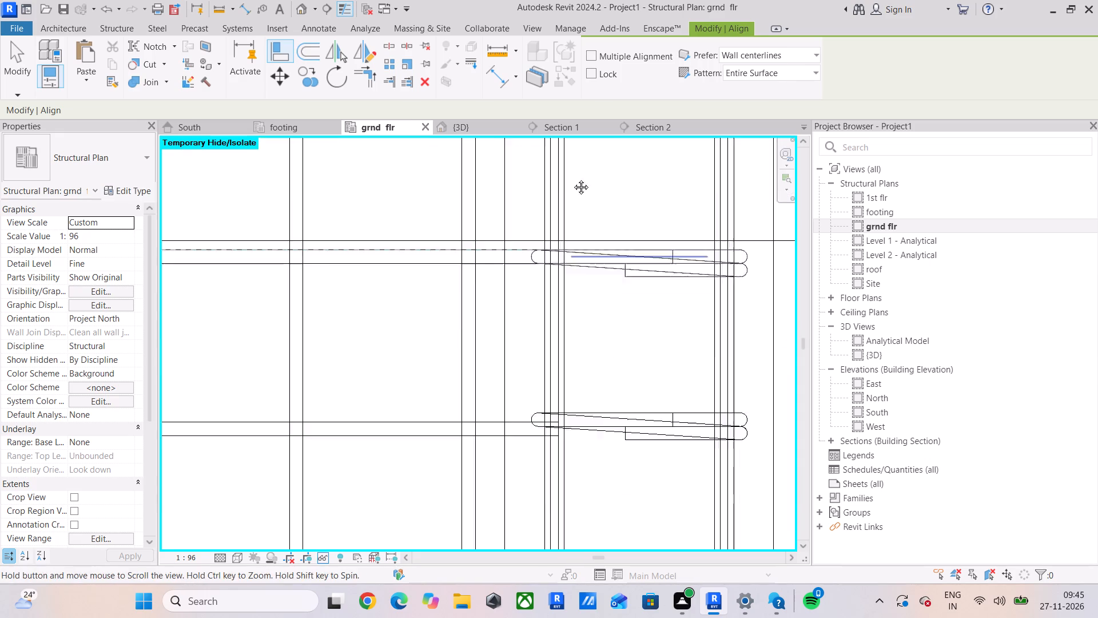
{"action": "middle_click_drag", "start_coordinate": [572, 179], "coordinate": [555, 144]}
{"action": "scroll", "coordinate": [490, 307], "scroll_direction": "up", "scroll_amount": 3}
{"action": "left_click", "coordinate": [408, 303]}
{"action": "left_click", "coordinate": [601, 291]}
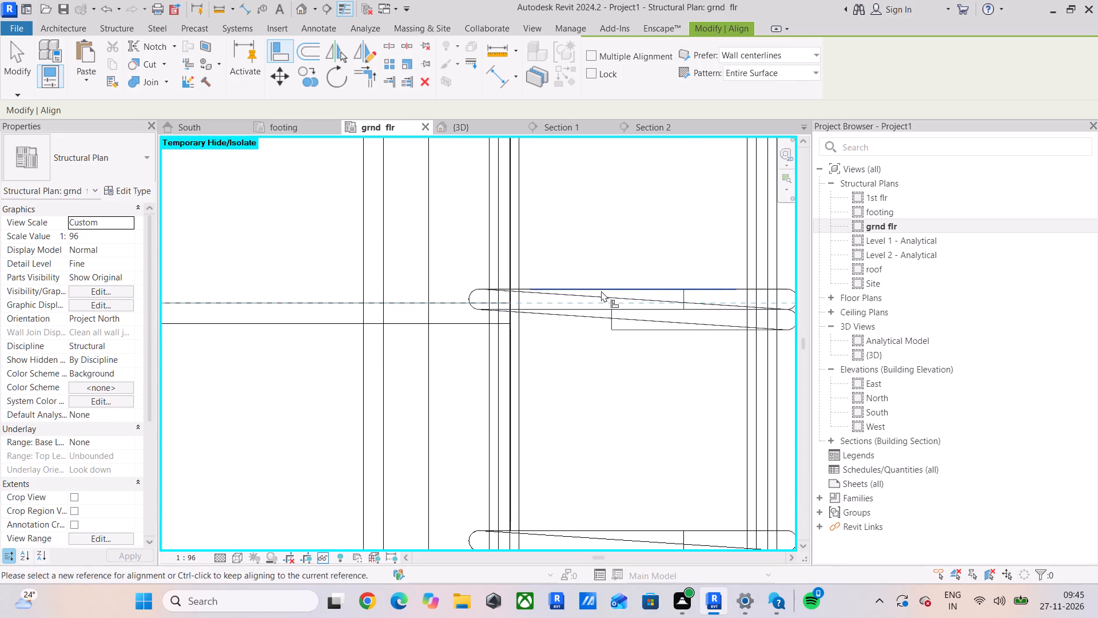
Align the vertical edge beam's sixteenth and seventeenth stirrups with the corresponding horizontal slab bars.
{"action": "scroll", "coordinate": [599, 299], "scroll_direction": "down", "scroll_amount": 3}
{"action": "middle_click_drag", "start_coordinate": [599, 305], "coordinate": [554, 117]}
{"action": "left_click", "coordinate": [428, 284]}
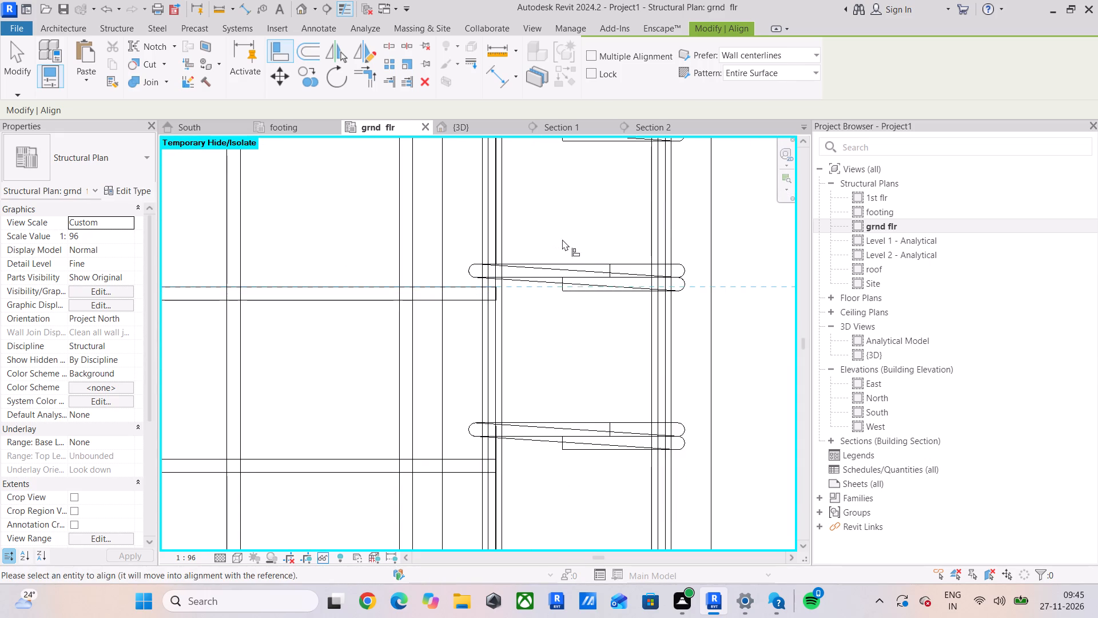
{"action": "left_click", "coordinate": [569, 259]}
{"action": "middle_click_drag", "start_coordinate": [554, 268], "coordinate": [544, 101]}
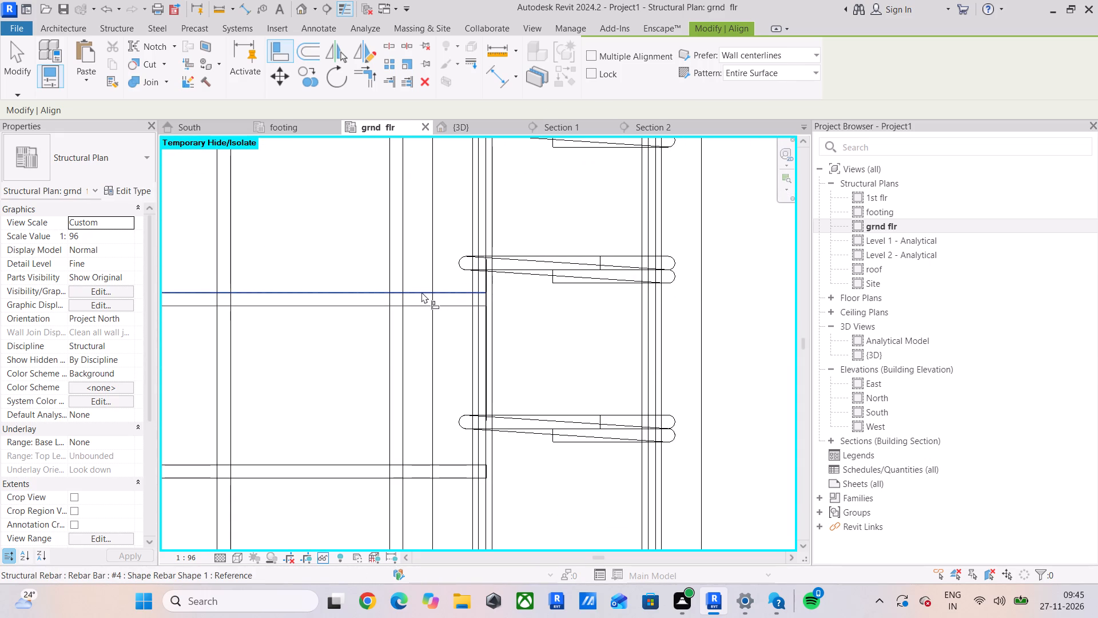
{"action": "left_click", "coordinate": [421, 292]}
{"action": "left_click", "coordinate": [575, 253]}
Align the vertical edge beam's eighteenth and nineteenth stirrups with the corresponding horizontal slab bars.
{"action": "middle_click_drag", "start_coordinate": [560, 263], "coordinate": [568, 109]}
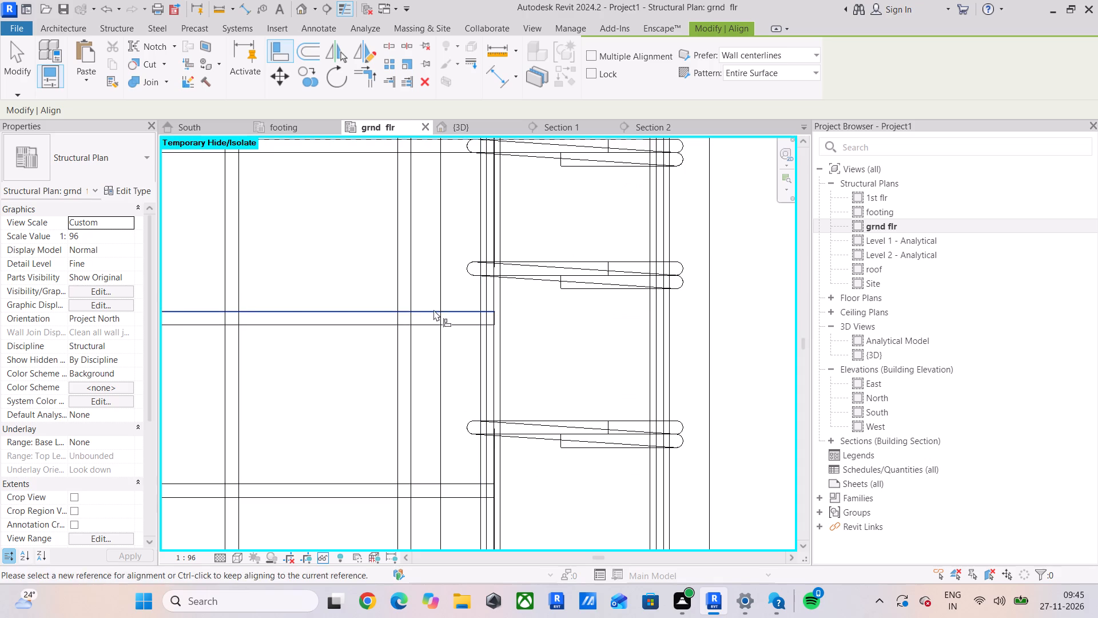
{"action": "left_click_drag", "start_coordinate": [433, 310], "coordinate": [441, 306]}
{"action": "left_click", "coordinate": [552, 259]}
{"action": "middle_click_drag", "start_coordinate": [526, 289], "coordinate": [567, 115]}
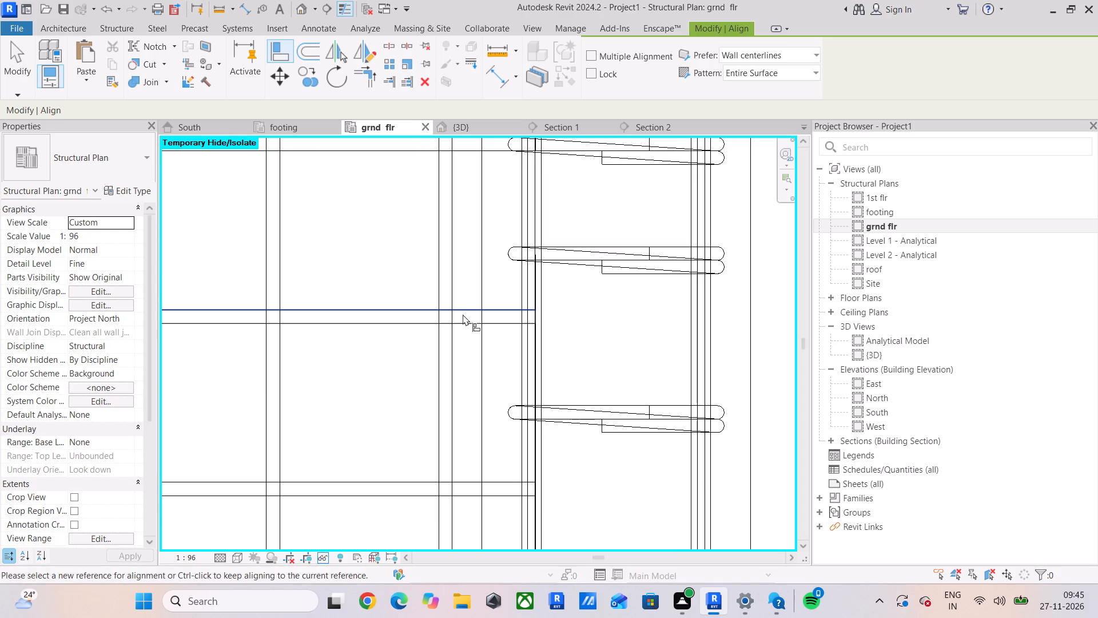
{"action": "left_click_drag", "start_coordinate": [466, 306], "coordinate": [471, 302]}
{"action": "left_click", "coordinate": [607, 245]}
Align the vertical edge beam's twentieth and twenty-first stirrups with the corresponding horizontal slab bars.
{"action": "middle_click_drag", "start_coordinate": [581, 274], "coordinate": [587, 126]}
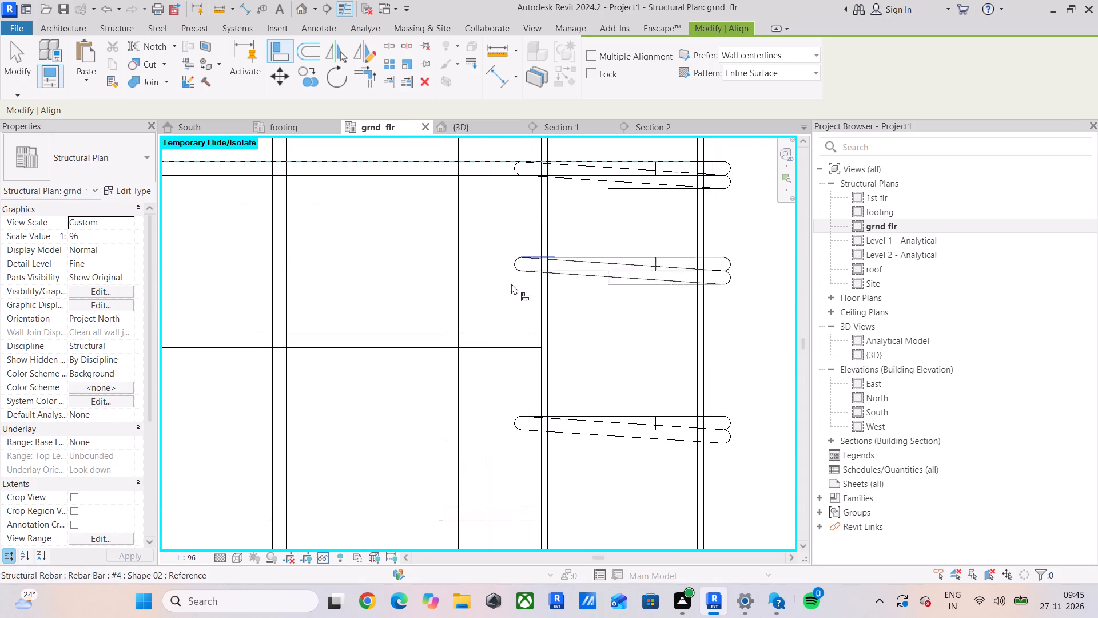
{"action": "left_click_drag", "start_coordinate": [477, 330], "coordinate": [483, 327]}
{"action": "left_click", "coordinate": [625, 255]}
{"action": "middle_click_drag", "start_coordinate": [614, 290], "coordinate": [614, 112]}
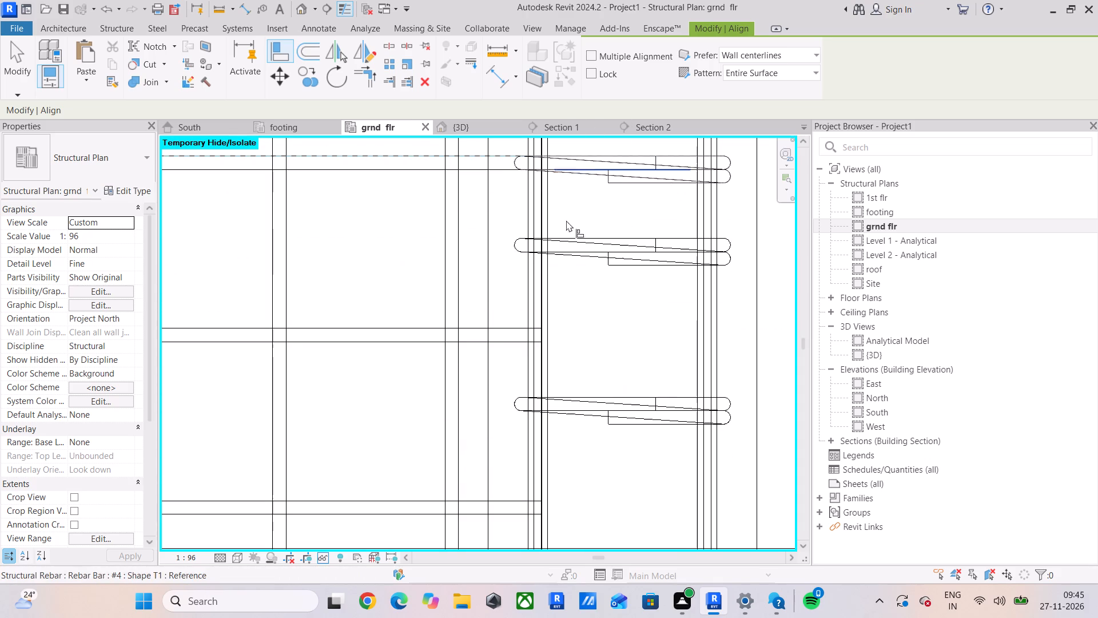
{"action": "left_click_drag", "start_coordinate": [502, 324], "coordinate": [513, 312]}
{"action": "left_click", "coordinate": [611, 236]}
Align the vertical edge beam's twenty-second stirrup with the corresponding horizontal slab bar.
{"action": "middle_click_drag", "start_coordinate": [607, 279], "coordinate": [602, 161]}
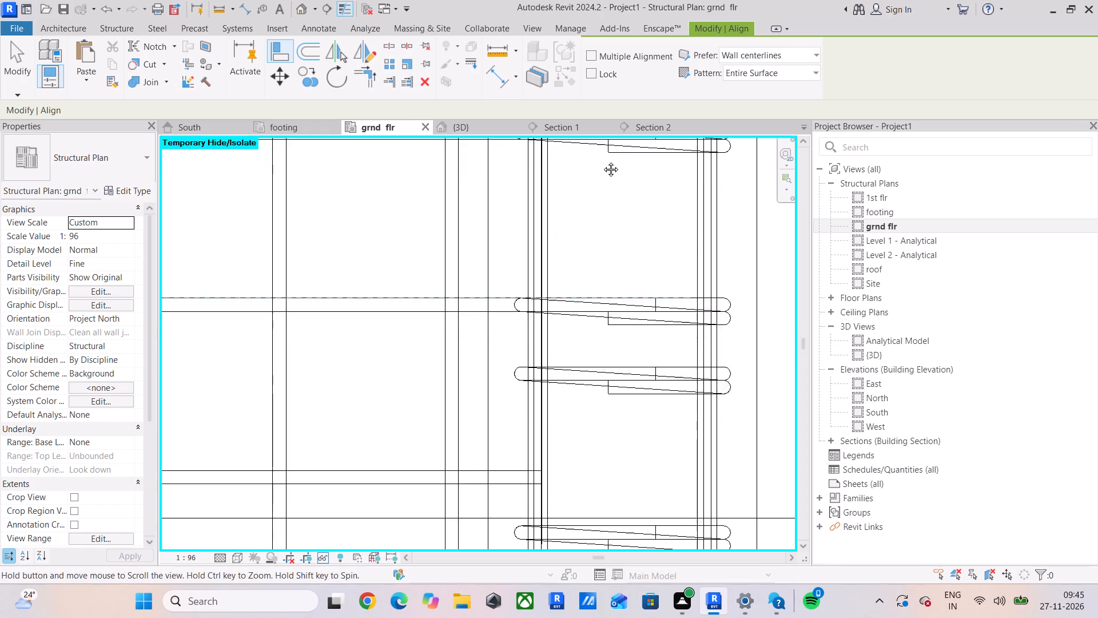
{"action": "middle_click_drag", "start_coordinate": [602, 161], "coordinate": [599, 140]}
{"action": "left_click_drag", "start_coordinate": [493, 360], "coordinate": [502, 356]}
{"action": "left_click", "coordinate": [620, 253]}
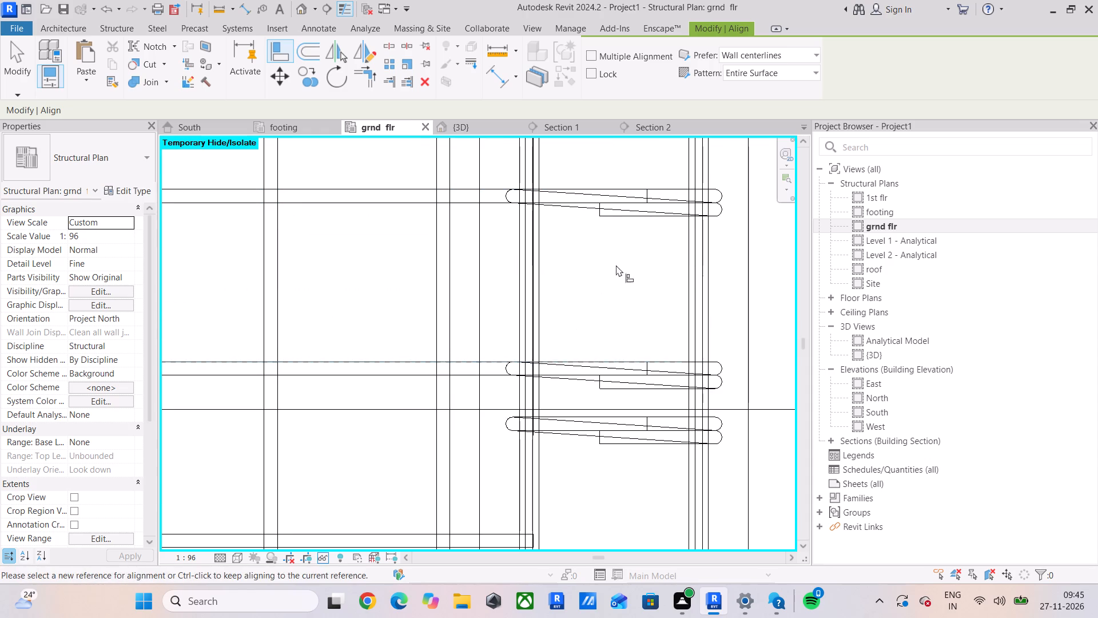
Align the vertical edge beam's twenty-third and twenty-fourth stirrups with the corresponding horizontal slab bars.
{"action": "middle_click_drag", "start_coordinate": [610, 289], "coordinate": [612, 140]}
{"action": "left_click", "coordinate": [503, 384]}
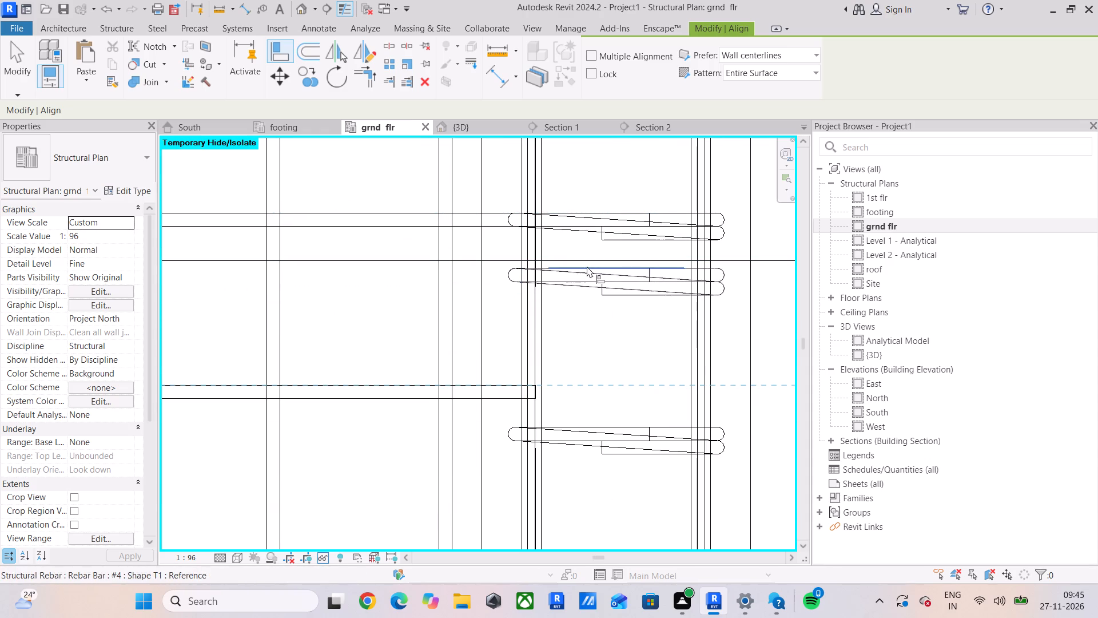
{"action": "left_click", "coordinate": [587, 266]}
{"action": "middle_click_drag", "start_coordinate": [587, 326], "coordinate": [587, 189]}
{"action": "left_click_drag", "start_coordinate": [502, 419], "coordinate": [519, 396]}
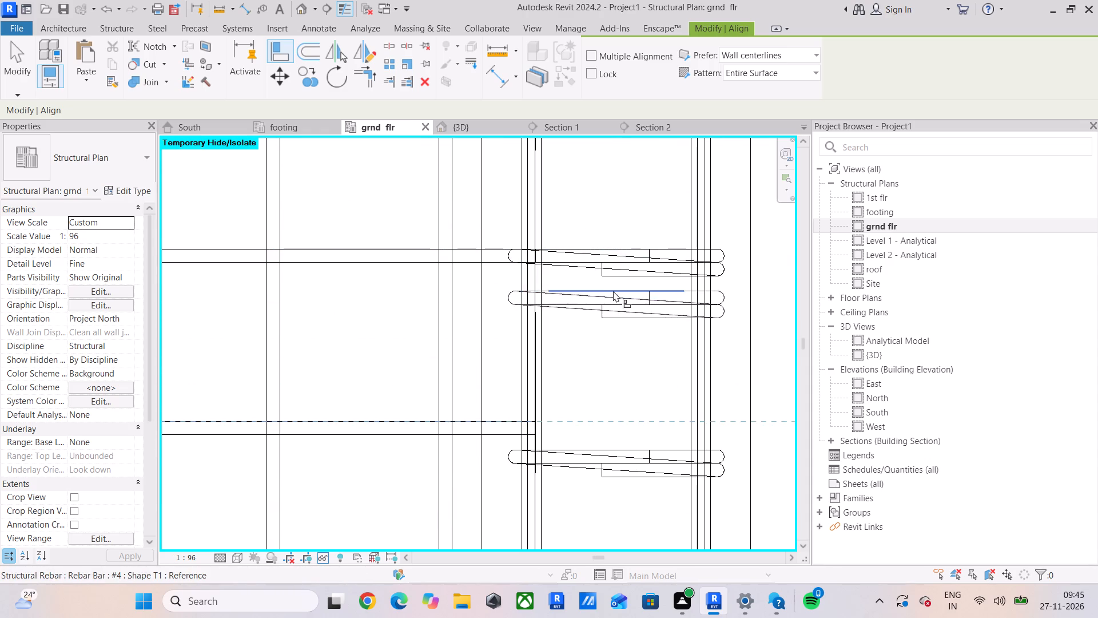
{"action": "left_click", "coordinate": [615, 288]}
Align the vertical edge beam's twenty-fifth stirrup with the lowest horizontal slab bar.
{"action": "middle_click_drag", "start_coordinate": [620, 307], "coordinate": [623, 150]}
{"action": "left_click", "coordinate": [506, 435]}
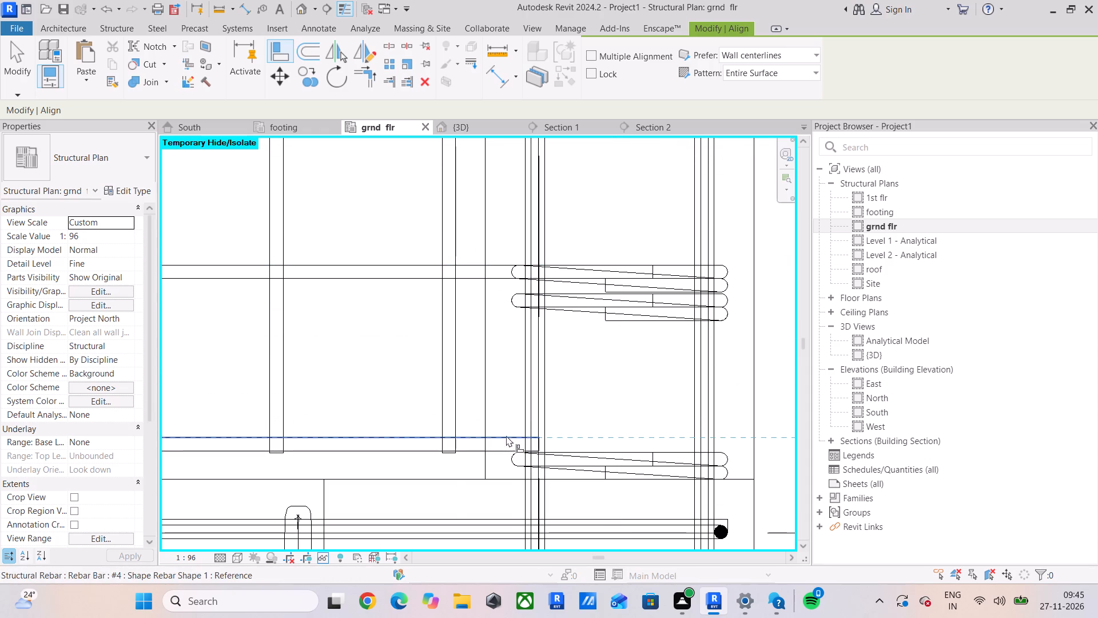
{"action": "scroll", "coordinate": [574, 293], "scroll_direction": "up", "scroll_amount": 9}
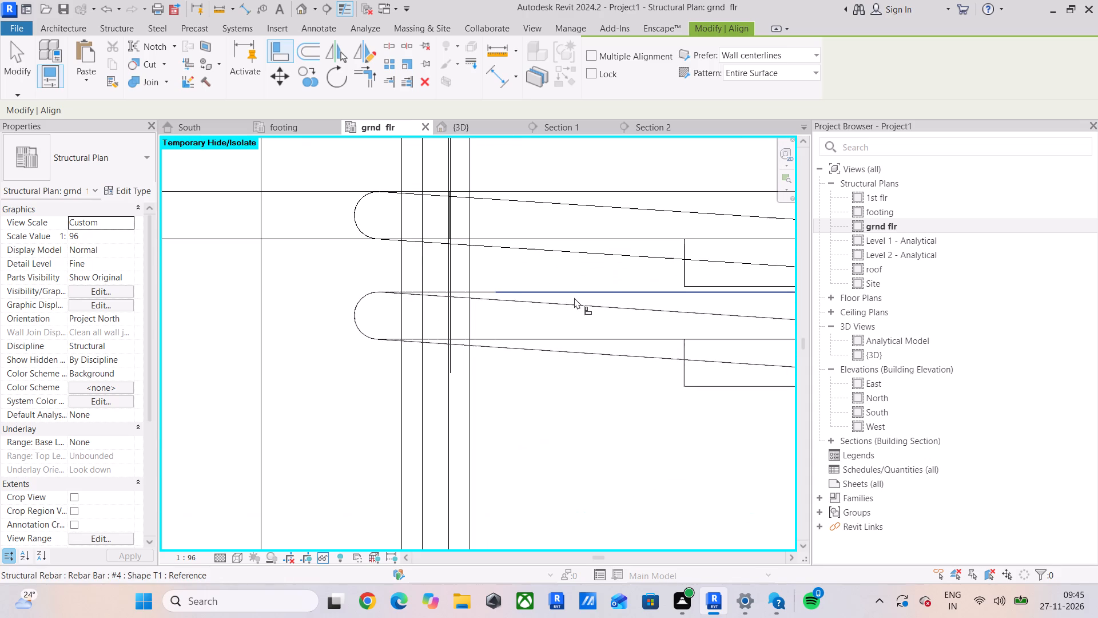
{"action": "left_click", "coordinate": [576, 296]}
{"action": "scroll", "coordinate": [576, 296], "scroll_direction": "down", "scroll_amount": 11}
Align the lower horizontal edge beam's first stirrup from the corner with the second vertical slab bar from that corner.
{"action": "middle_click_drag", "start_coordinate": [579, 297], "coordinate": [525, 187]}
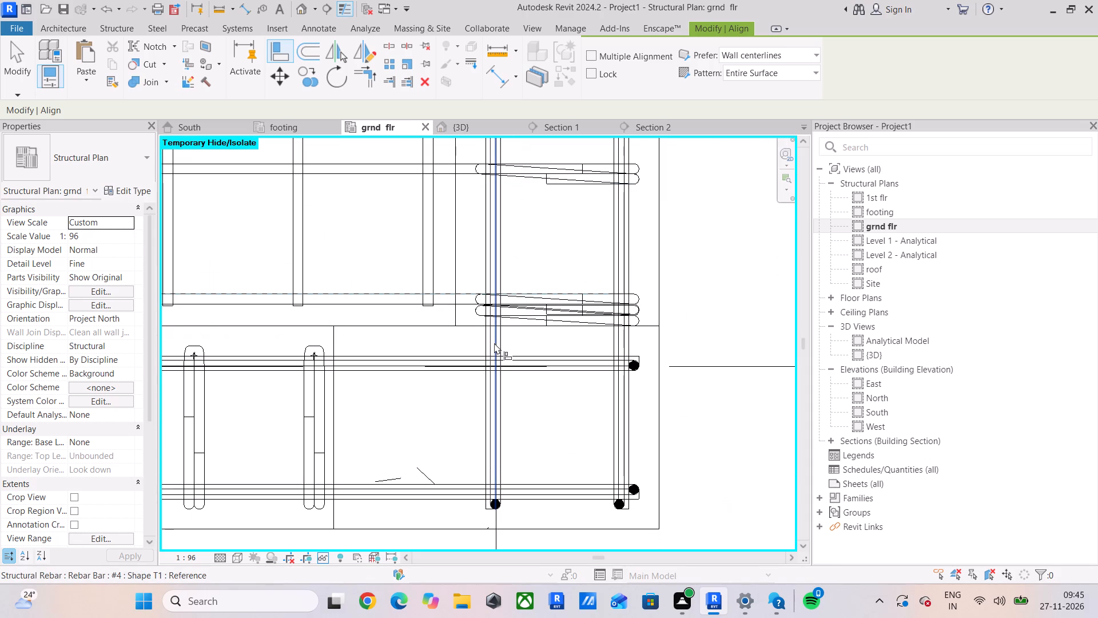
{"action": "scroll", "coordinate": [494, 343], "scroll_direction": "down", "scroll_amount": 4}
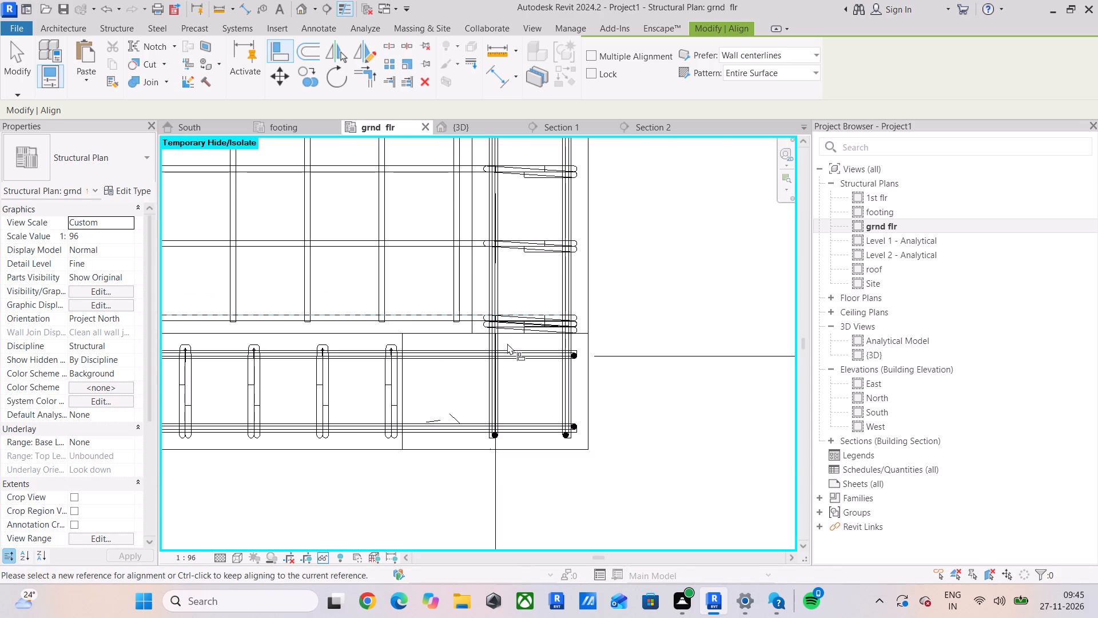
{"action": "left_click", "coordinate": [373, 282]}
{"action": "scroll", "coordinate": [383, 407], "scroll_direction": "up", "scroll_amount": 3}
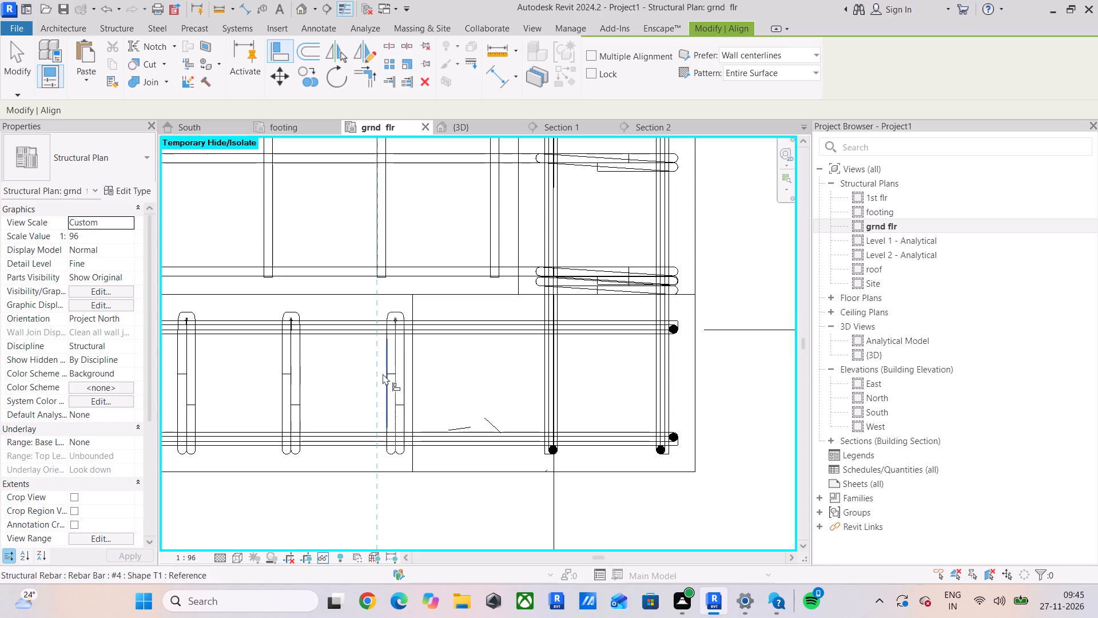
{"action": "left_click", "coordinate": [383, 374]}
Align the lower horizontal edge beam's second and third stirrups with the corresponding vertical slab bars.
{"action": "middle_click_drag", "start_coordinate": [376, 375], "coordinate": [566, 376]}
{"action": "left_click", "coordinate": [452, 230]}
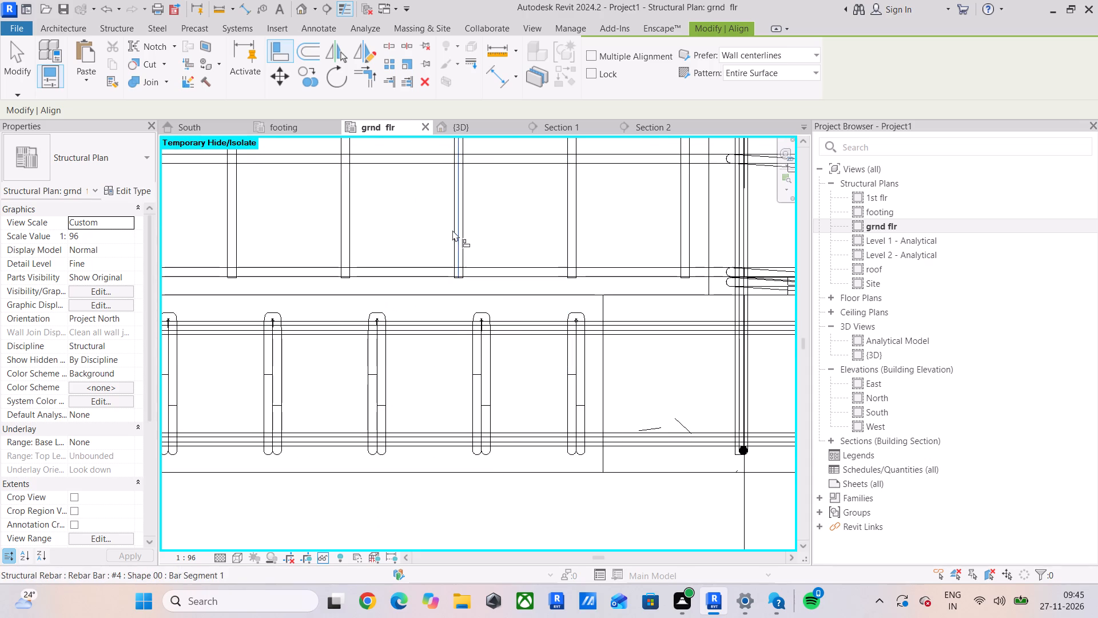
{"action": "left_click", "coordinate": [435, 229]}
{"action": "left_click", "coordinate": [451, 223]}
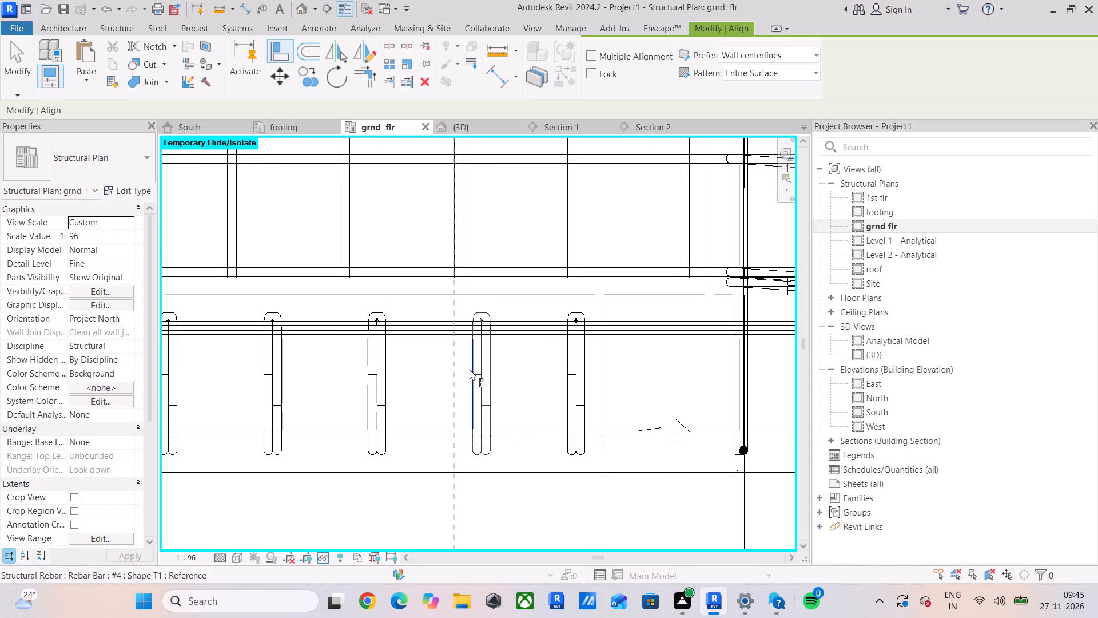
{"action": "left_click", "coordinate": [470, 369]}
{"action": "left_click", "coordinate": [336, 228]}
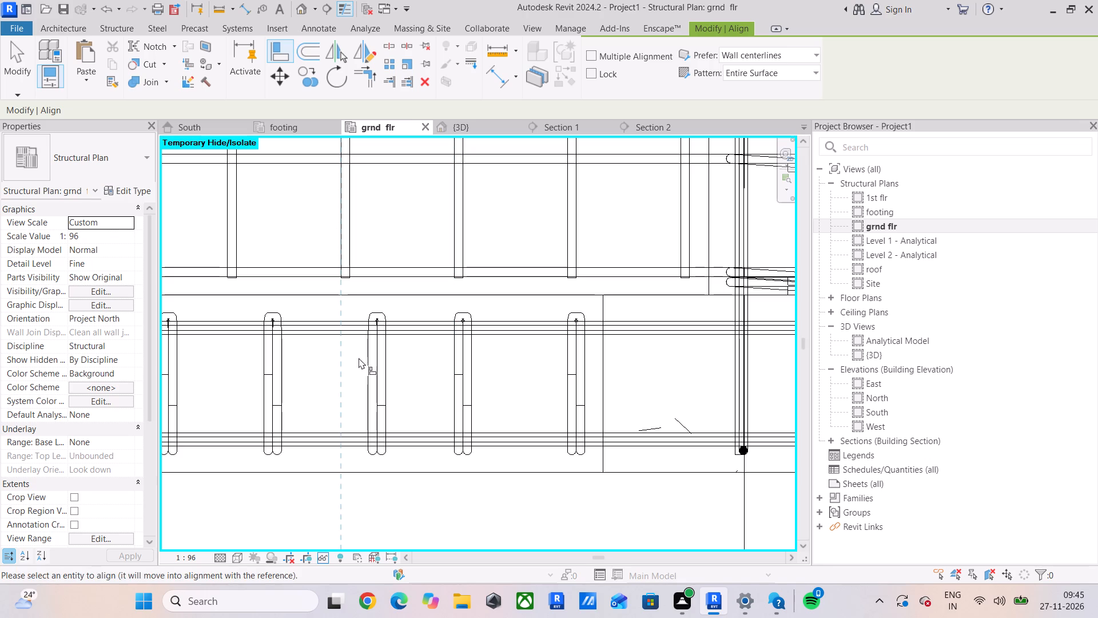
{"action": "left_click", "coordinate": [365, 362]}
Align the lower horizontal edge beam's fourth and fifth stirrups with the corresponding vertical slab bars.
{"action": "middle_click_drag", "start_coordinate": [305, 335], "coordinate": [511, 328]}
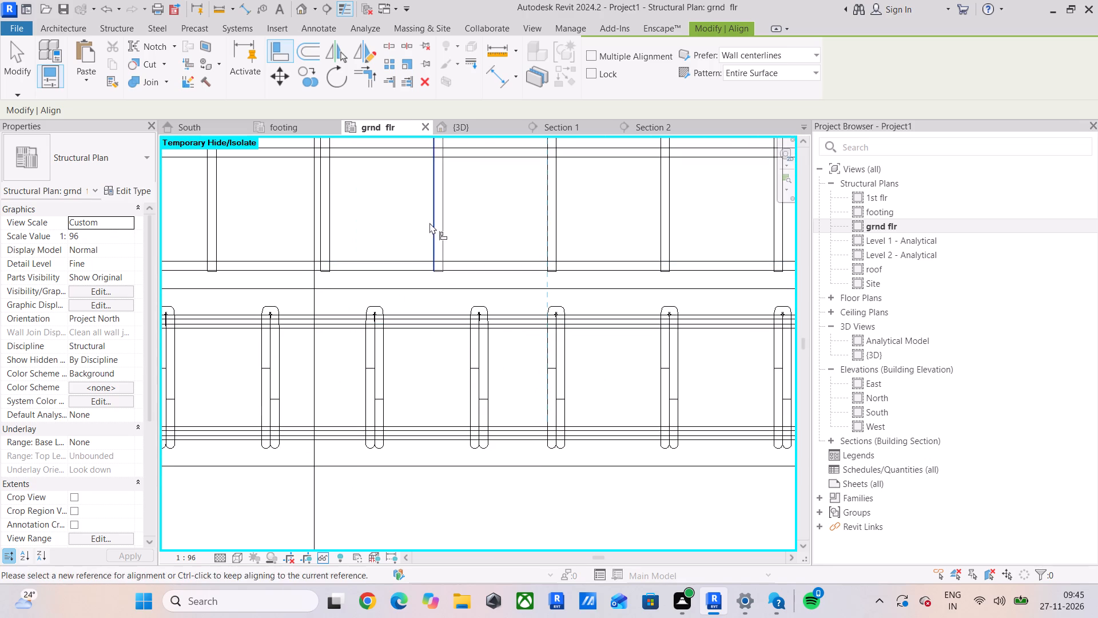
{"action": "left_click", "coordinate": [429, 223]}
{"action": "left_click", "coordinate": [466, 350]}
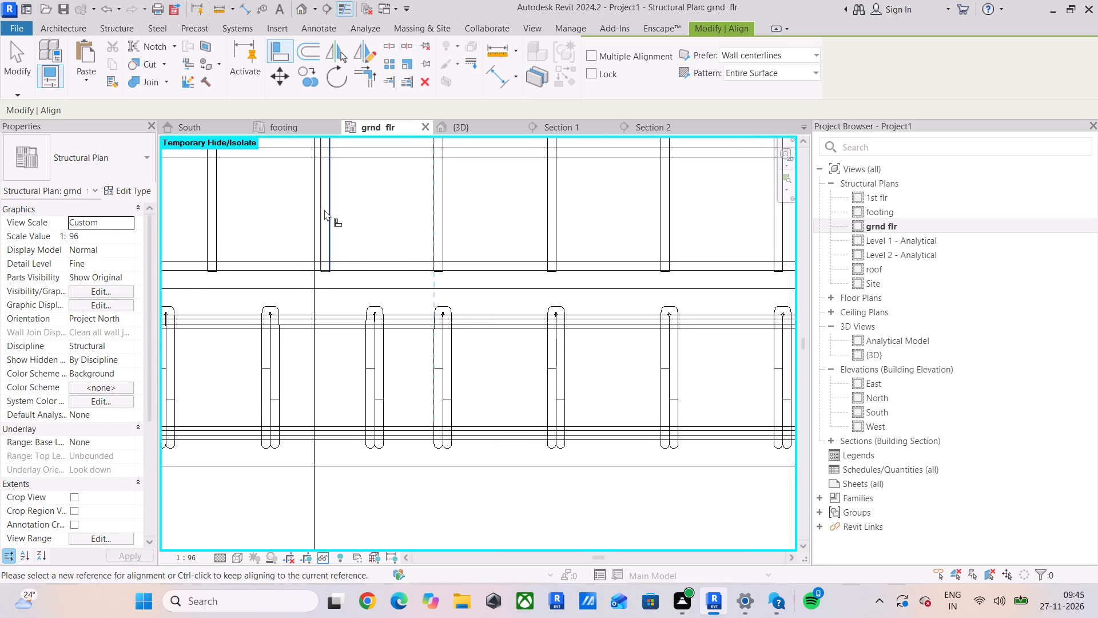
{"action": "scroll", "coordinate": [320, 227], "scroll_direction": "up", "scroll_amount": 4}
{"action": "left_click", "coordinate": [320, 236]}
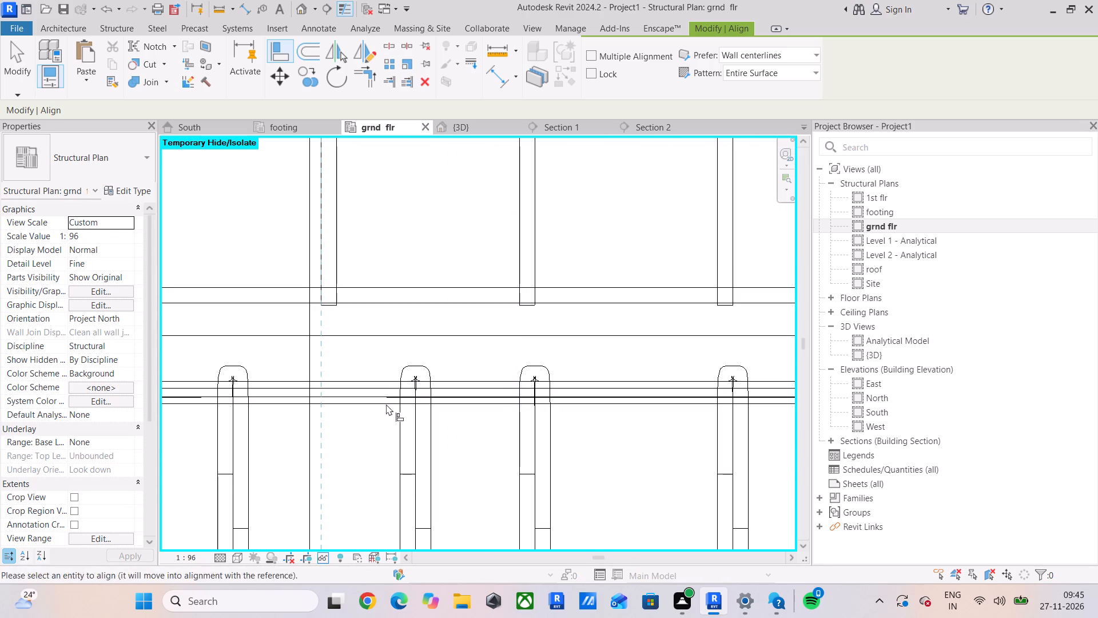
{"action": "left_click", "coordinate": [398, 434]}
Align the lower horizontal edge beam's sixth and seventh stirrups with the corresponding vertical slab bars.
{"action": "middle_click_drag", "start_coordinate": [351, 408], "coordinate": [622, 393]}
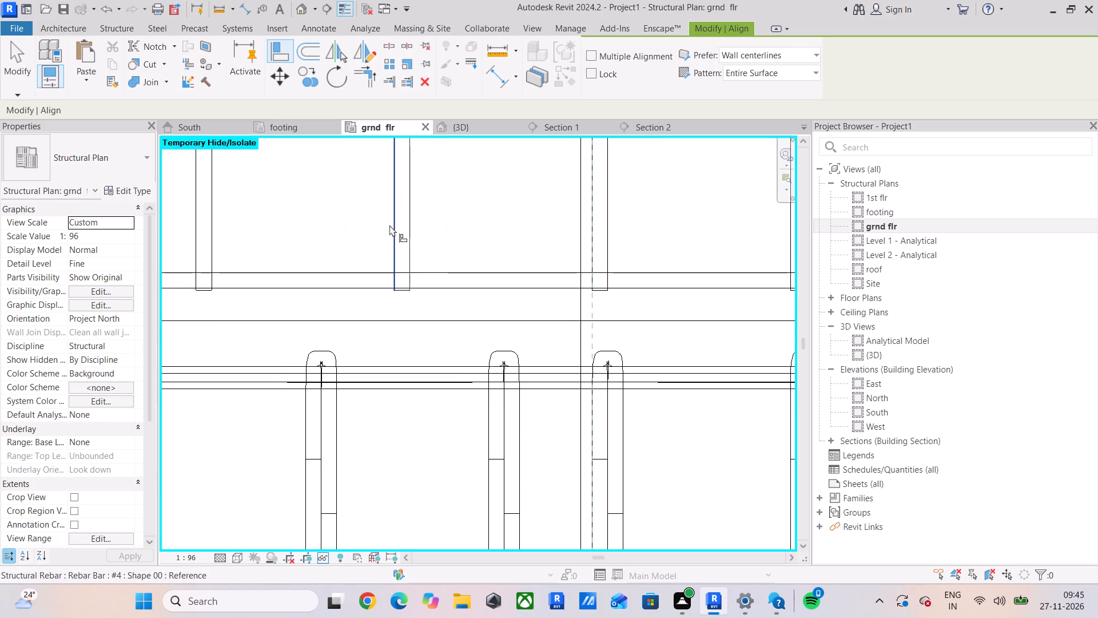
{"action": "left_click", "coordinate": [389, 225]}
{"action": "left_click", "coordinate": [488, 411]}
{"action": "middle_click_drag", "start_coordinate": [403, 390], "coordinate": [670, 383]}
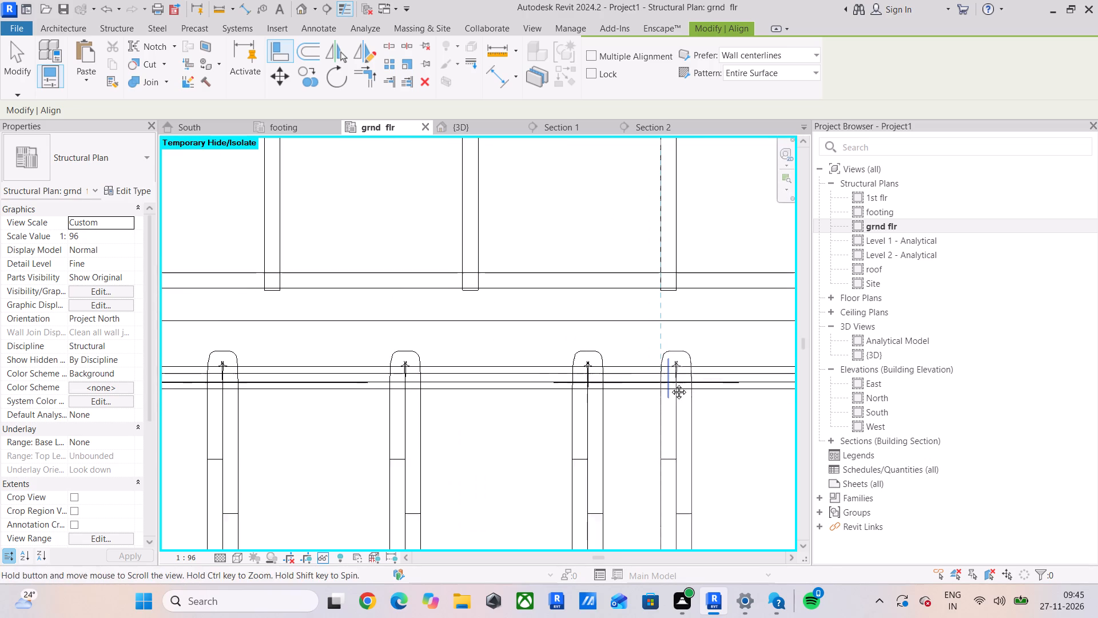
{"action": "middle_click_drag", "start_coordinate": [670, 383], "coordinate": [670, 379]}
{"action": "left_click", "coordinate": [462, 197]}
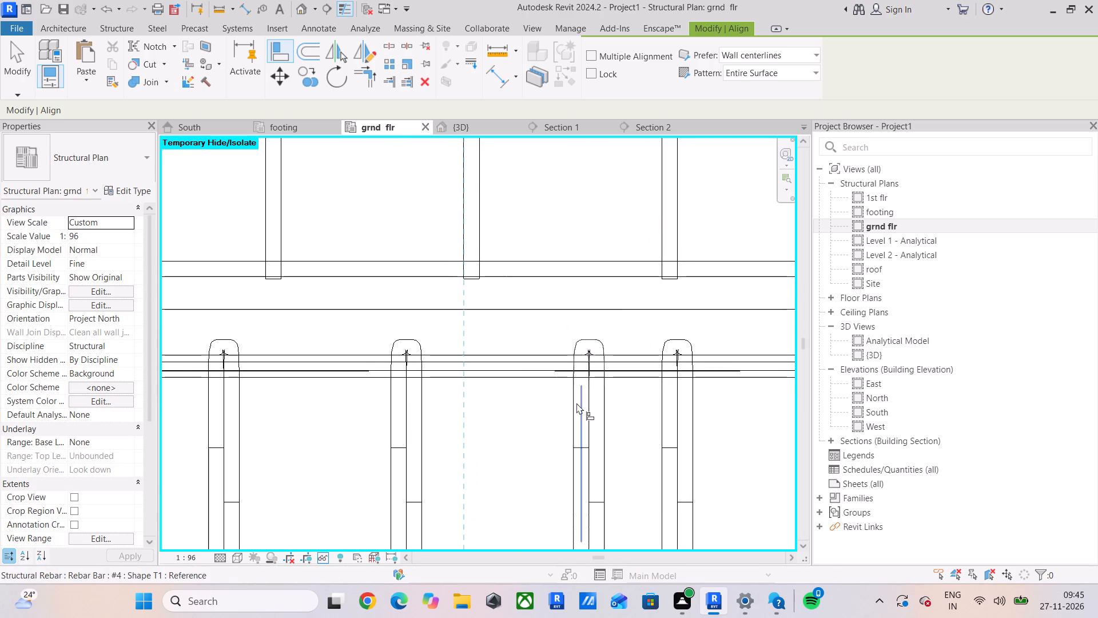
{"action": "left_click", "coordinate": [571, 406]}
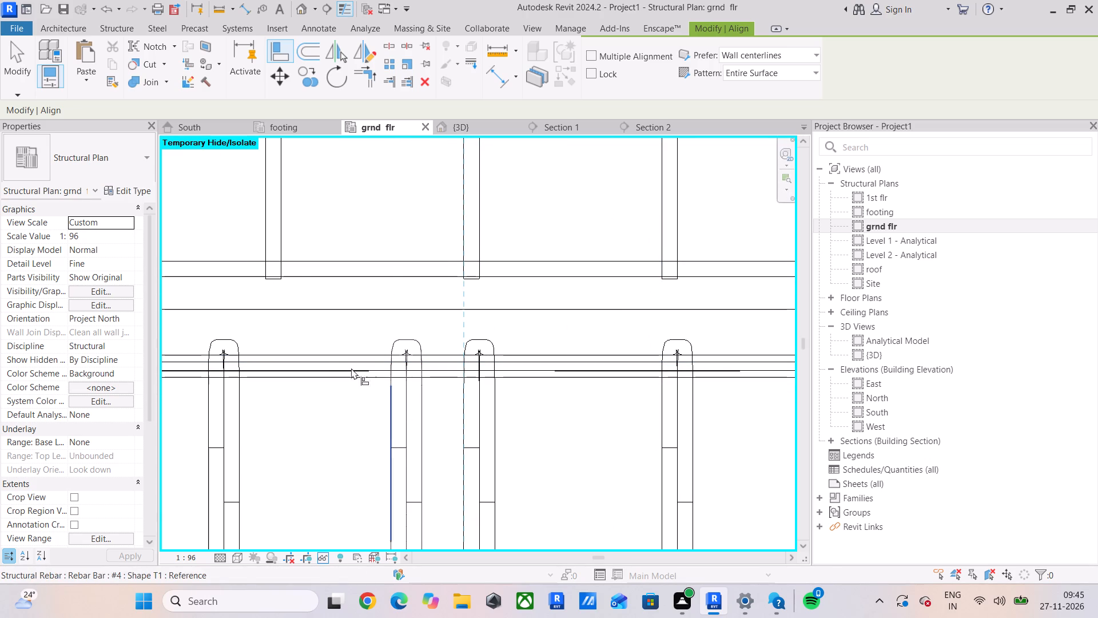
Skip one surplus stirrup and align the following stirrup of the lower horizontal edge beam with the eighth stirrup position's vertical slab bar.
{"action": "left_click", "coordinate": [264, 216]}
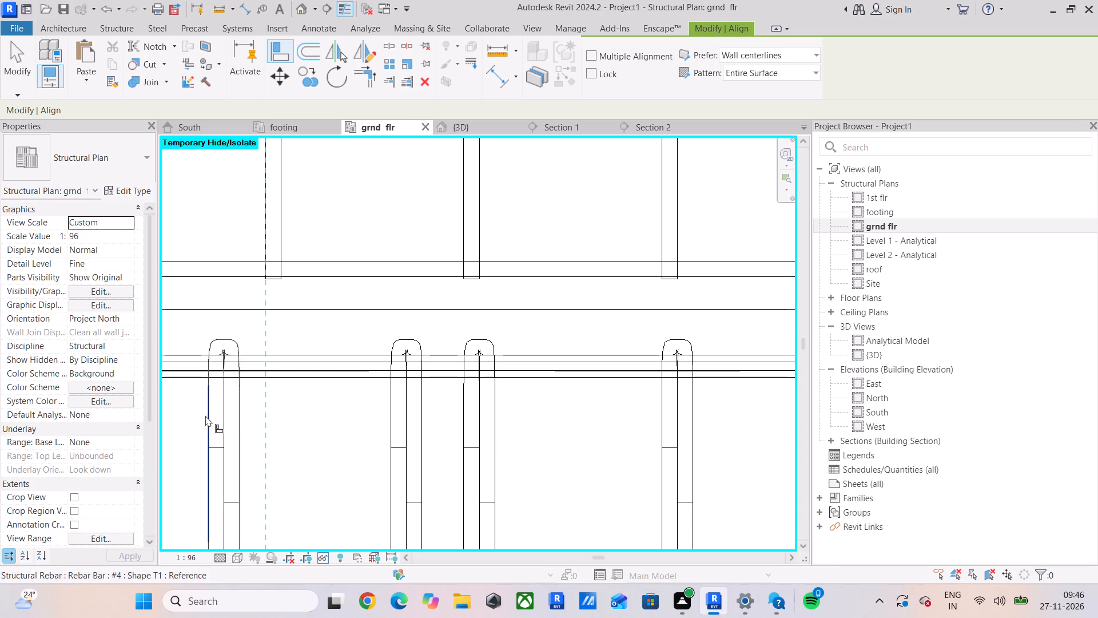
{"action": "left_click", "coordinate": [205, 415]}
{"action": "key", "text": "Escape"}
{"action": "key", "text": "Escape"}
Delete the surplus stirrup between the aligned seventh and eighth stirrups of the lower horizontal edge beam.
{"action": "left_click", "coordinate": [392, 430]}
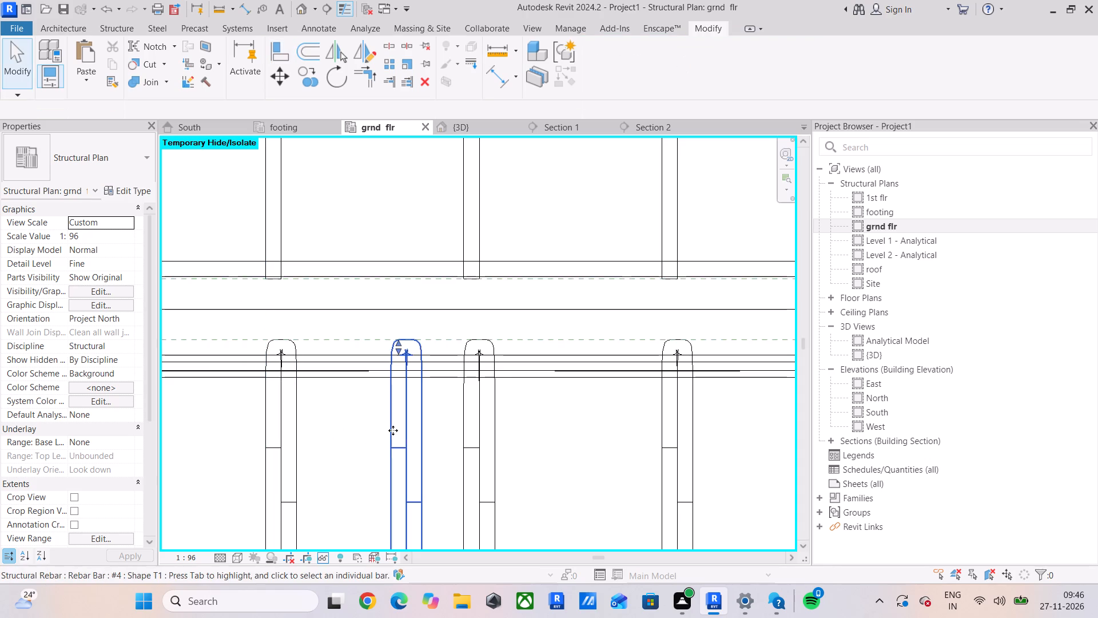
{"action": "key", "text": "Delete"}
Align the lower horizontal edge beam's ninth and tenth stirrups with the corresponding vertical slab bars.
{"action": "scroll", "coordinate": [345, 426], "scroll_direction": "down", "scroll_amount": 5}
{"action": "middle_click_drag", "start_coordinate": [345, 426], "coordinate": [442, 430]}
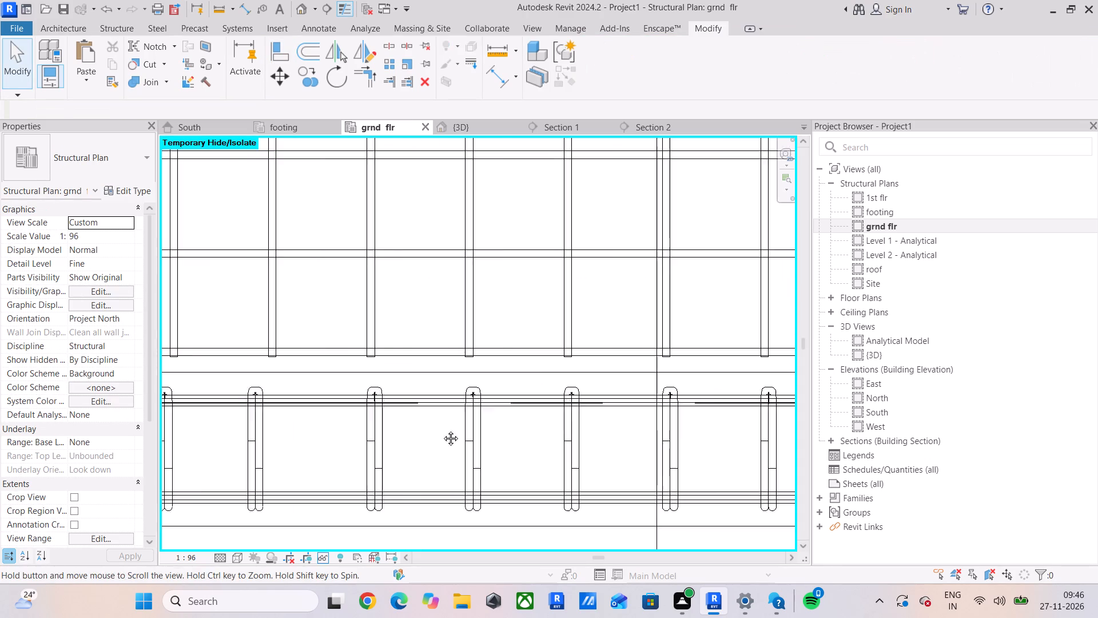
{"action": "middle_click_drag", "start_coordinate": [442, 430], "coordinate": [452, 424]}
{"action": "left_click", "coordinate": [274, 53]}
{"action": "scroll", "coordinate": [337, 331], "scroll_direction": "up", "scroll_amount": 5}
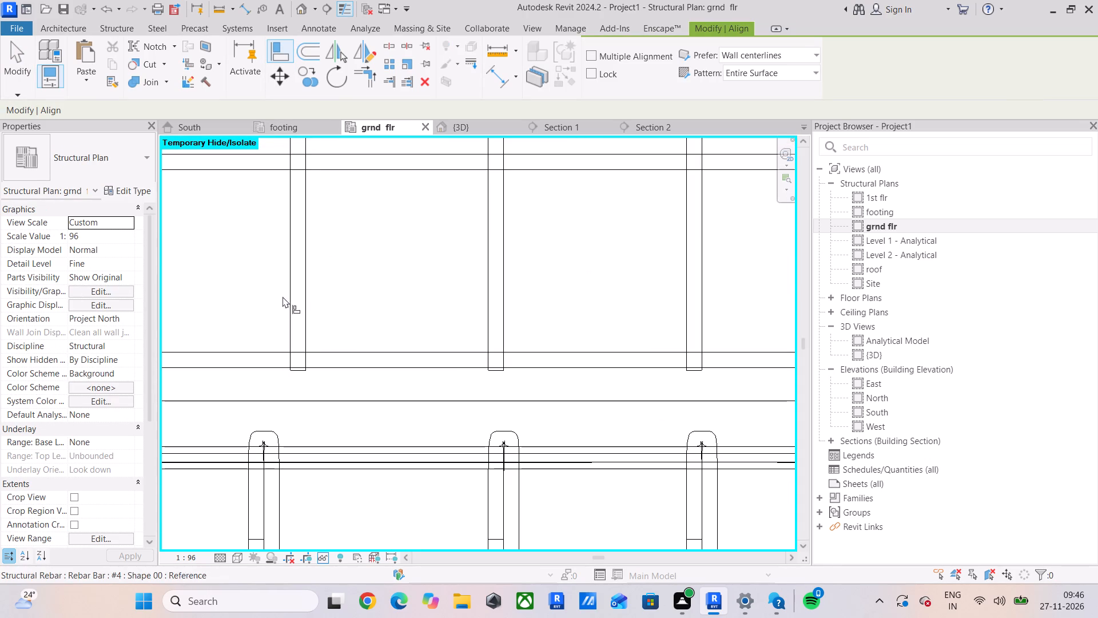
{"action": "left_click", "coordinate": [291, 296]}
{"action": "left_click", "coordinate": [249, 492]}
{"action": "middle_click_drag", "start_coordinate": [249, 491], "coordinate": [515, 334]}
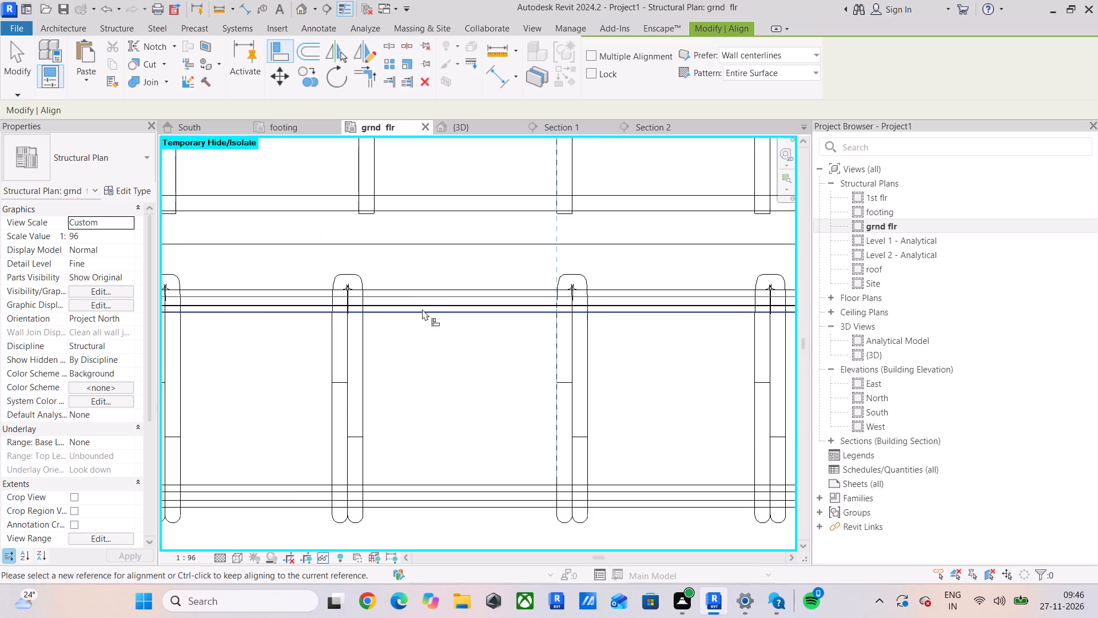
{"action": "middle_click_drag", "start_coordinate": [377, 253], "coordinate": [423, 382]}
{"action": "left_click", "coordinate": [406, 252]}
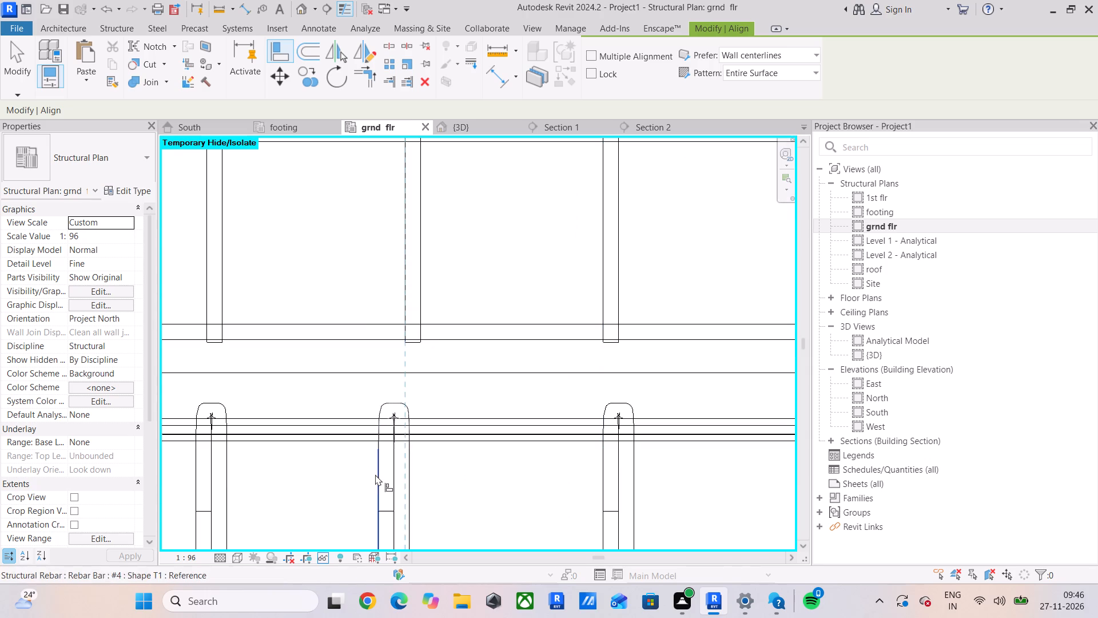
{"action": "left_click", "coordinate": [376, 474]}
Align the lower horizontal edge beam's eleventh and twelfth stirrups with the corresponding vertical slab bars.
{"action": "middle_click_drag", "start_coordinate": [334, 460], "coordinate": [385, 468]}
{"action": "left_click", "coordinate": [253, 218]}
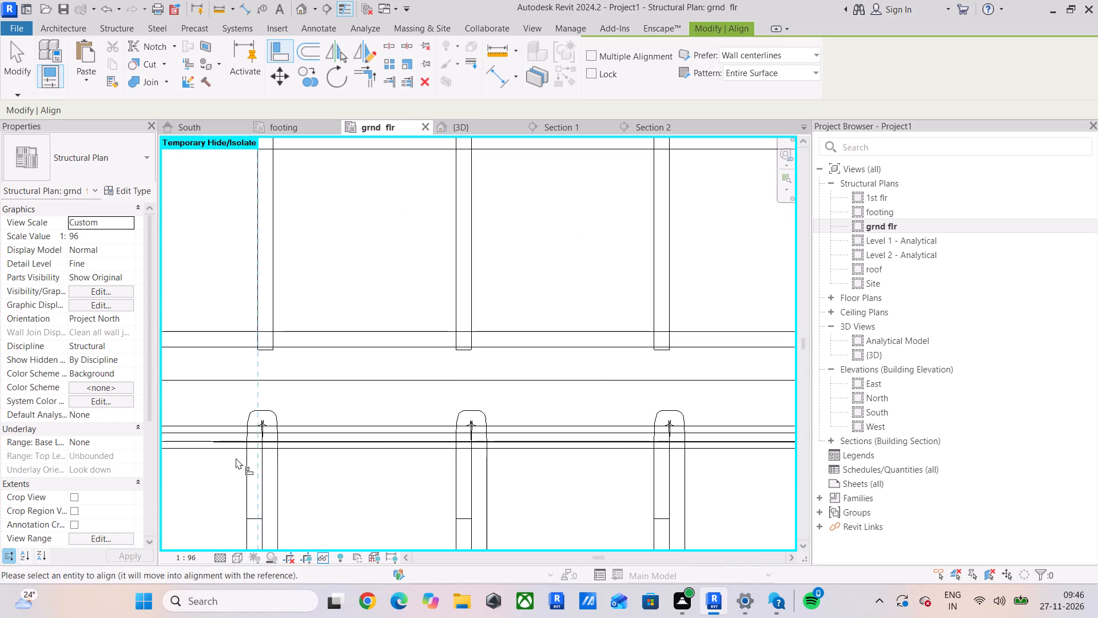
{"action": "left_click", "coordinate": [243, 473]}
{"action": "scroll", "coordinate": [231, 465], "scroll_direction": "down", "scroll_amount": 4}
{"action": "middle_click_drag", "start_coordinate": [237, 455], "coordinate": [551, 328]}
{"action": "scroll", "coordinate": [449, 246], "scroll_direction": "up", "scroll_amount": 3}
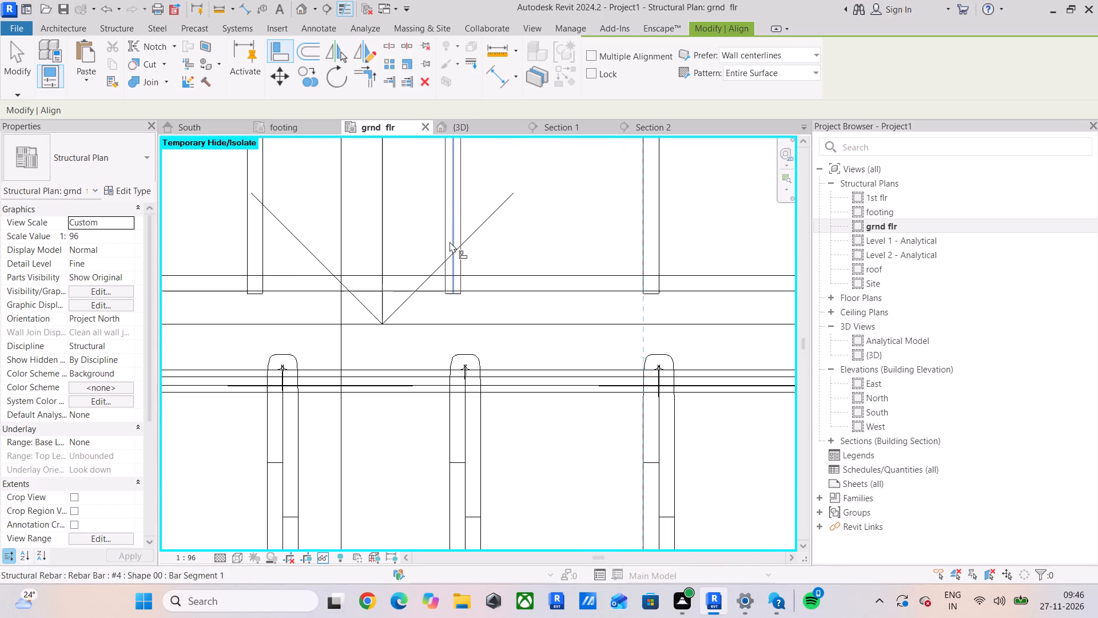
{"action": "scroll", "coordinate": [449, 241], "scroll_direction": "up", "scroll_amount": 1}
{"action": "left_click", "coordinate": [442, 210]}
{"action": "left_click", "coordinate": [448, 441]}
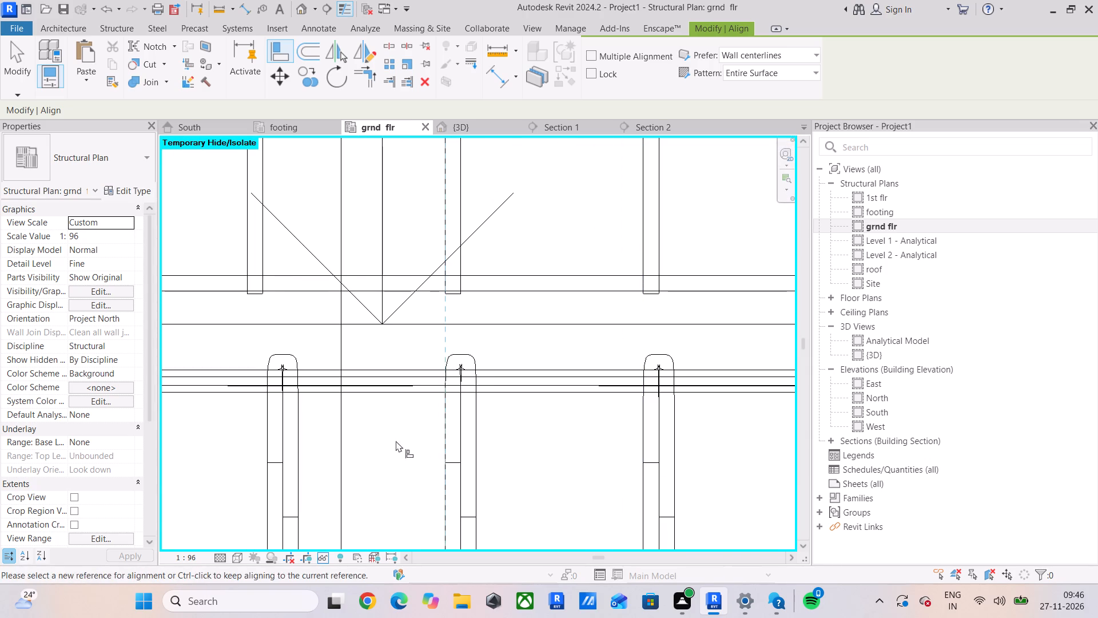
Align the lower horizontal edge beam's thirteenth and fourteenth stirrups with the corresponding vertical slab bars.
{"action": "middle_click_drag", "start_coordinate": [348, 437], "coordinate": [396, 456]}
{"action": "left_click", "coordinate": [294, 242]}
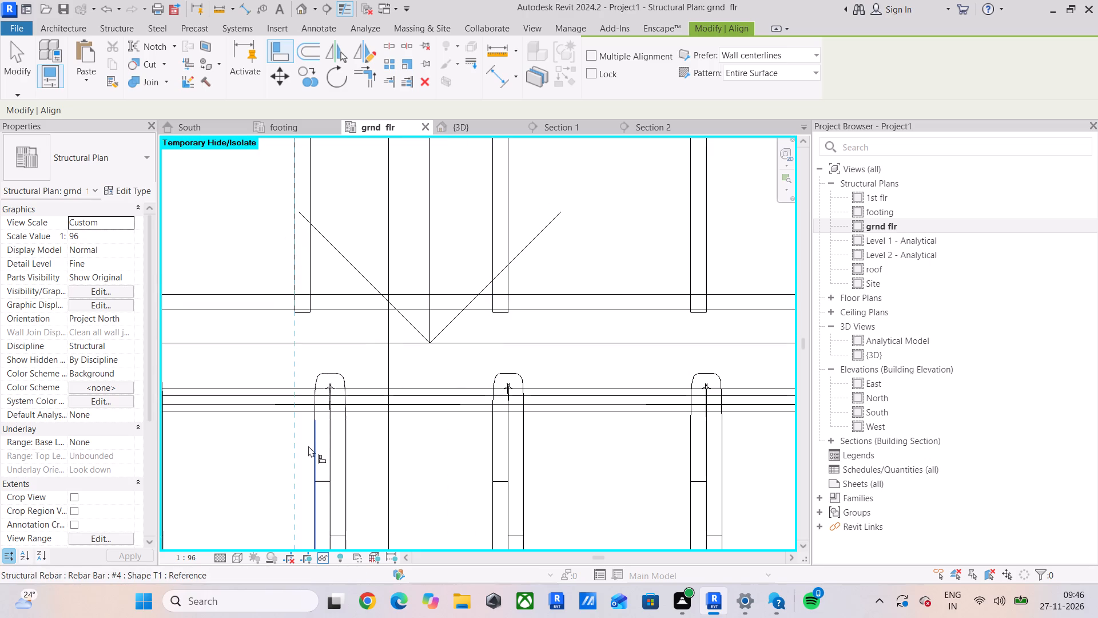
{"action": "left_click", "coordinate": [308, 446]}
{"action": "middle_click_drag", "start_coordinate": [299, 439], "coordinate": [597, 326]}
{"action": "middle_click_drag", "start_coordinate": [435, 208], "coordinate": [454, 317]}
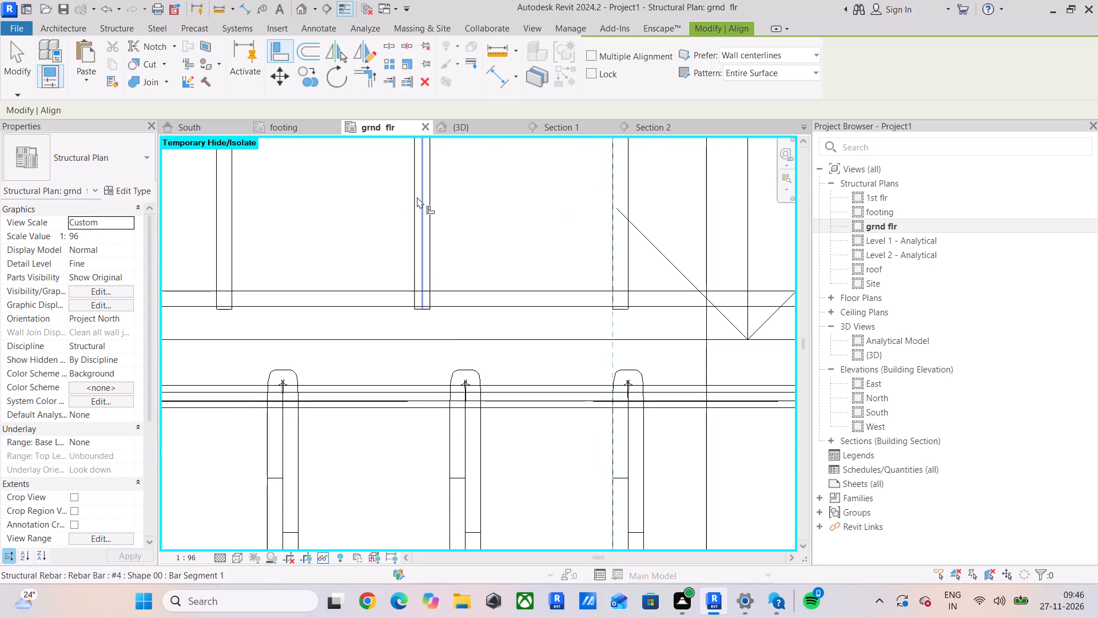
{"action": "left_click", "coordinate": [409, 191]}
{"action": "left_click", "coordinate": [447, 439]}
Align the lower horizontal edge beam's fifteenth and sixteenth stirrups with the corresponding vertical slab bars.
{"action": "middle_click_drag", "start_coordinate": [373, 376], "coordinate": [407, 388]}
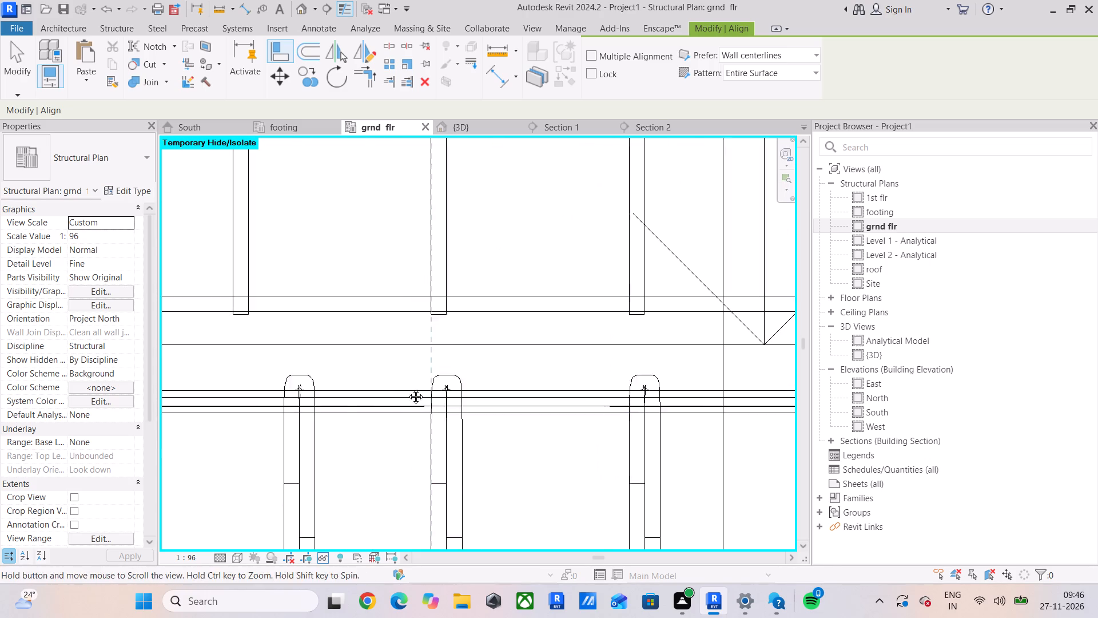
{"action": "middle_click_drag", "start_coordinate": [407, 388], "coordinate": [554, 398]}
{"action": "left_click", "coordinate": [393, 203]}
{"action": "left_click", "coordinate": [444, 453]}
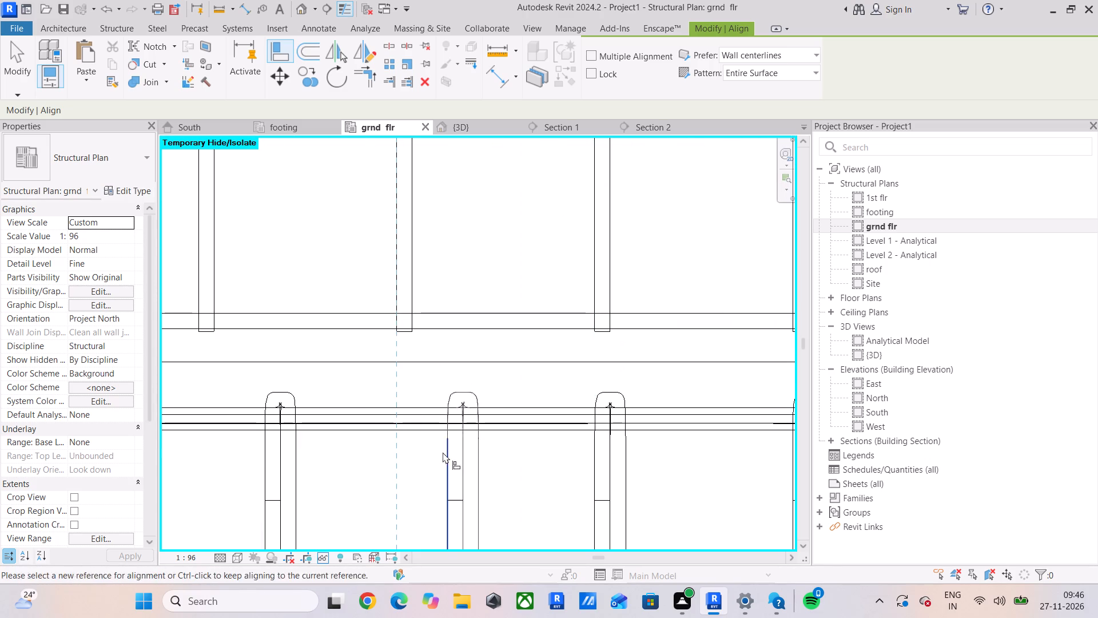
{"action": "left_click", "coordinate": [200, 207]}
{"action": "middle_click_drag", "start_coordinate": [208, 211], "coordinate": [377, 184]}
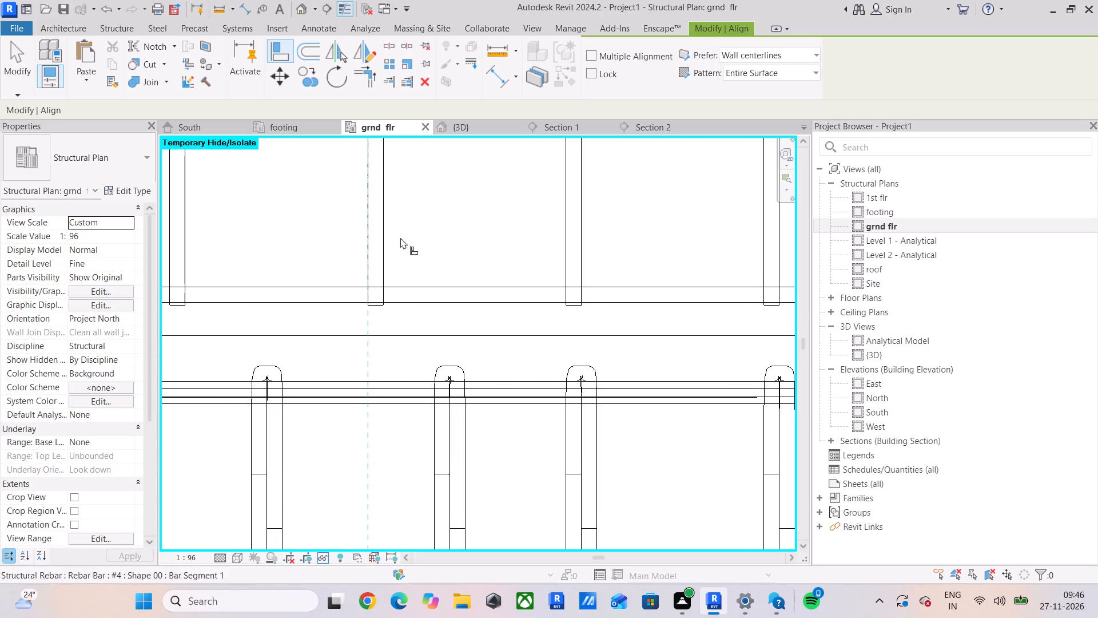
{"action": "left_click", "coordinate": [434, 444]}
Skip one surplus stirrup and align the following two stirrups of the lower horizontal edge beam with the next two vertical slab bars.
{"action": "scroll", "coordinate": [398, 437], "scroll_direction": "down", "scroll_amount": 4}
{"action": "middle_click_drag", "start_coordinate": [400, 437], "coordinate": [543, 423]}
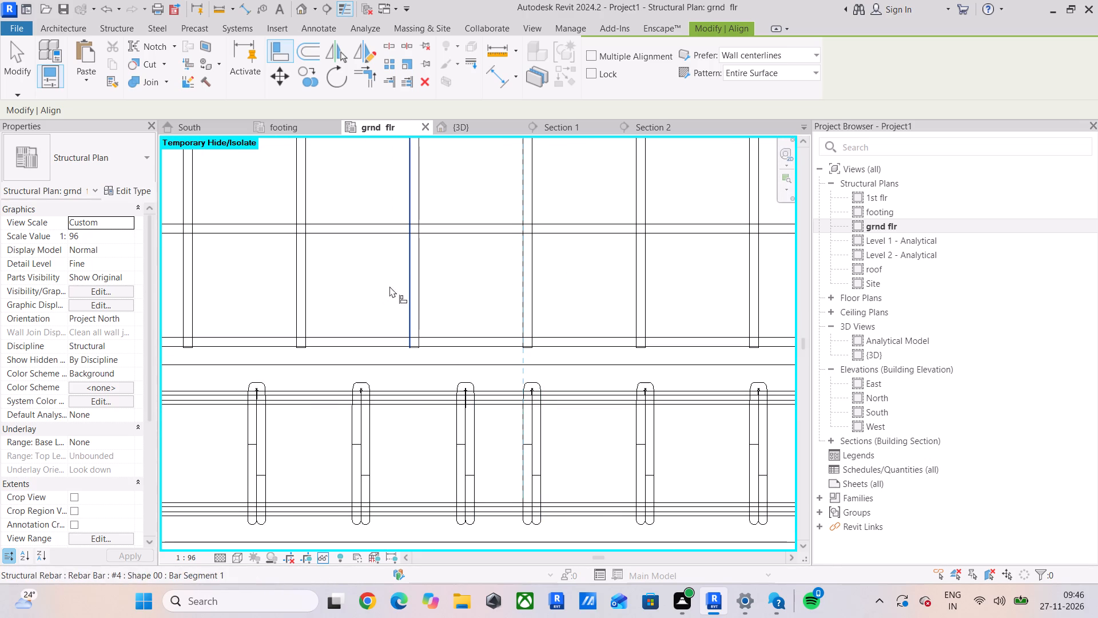
{"action": "left_click", "coordinate": [407, 276]}
{"action": "left_click", "coordinate": [348, 439]}
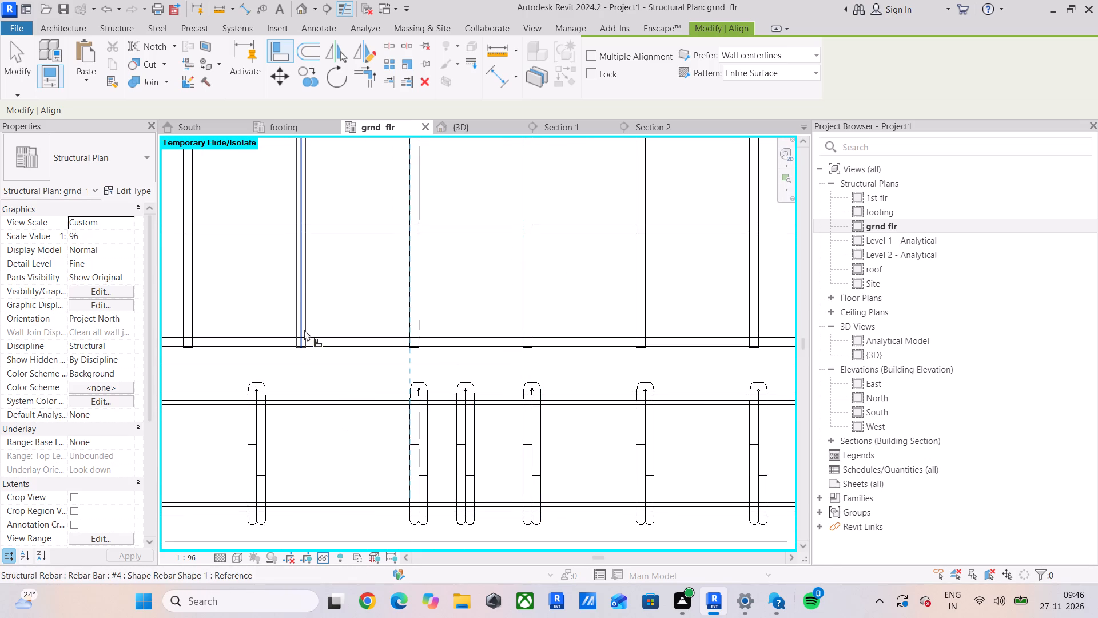
{"action": "left_click", "coordinate": [292, 270]}
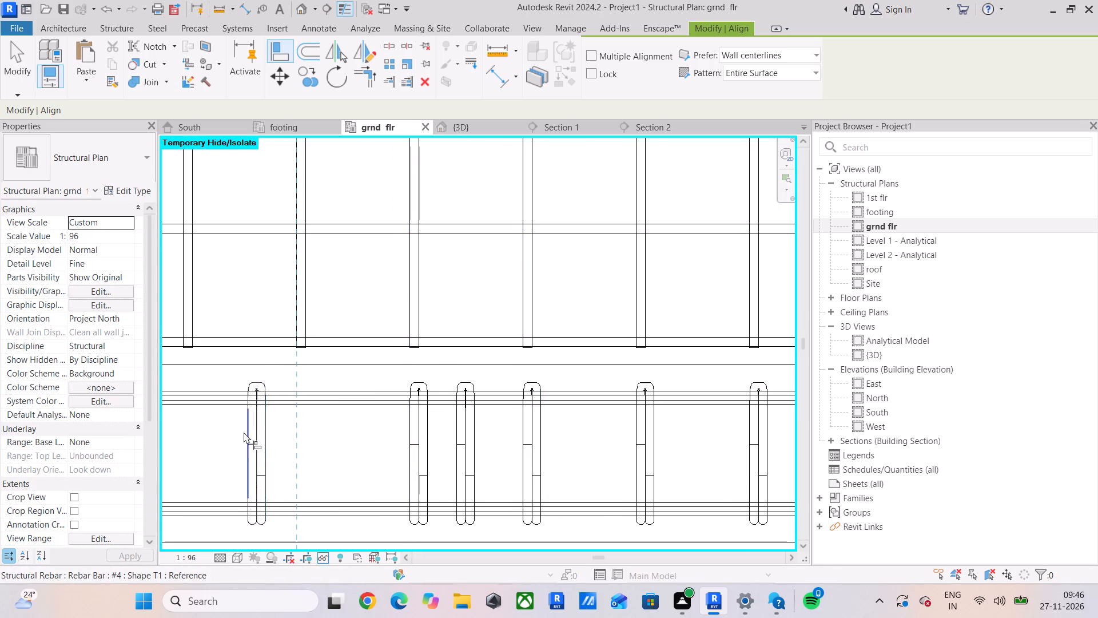
{"action": "left_click", "coordinate": [245, 441]}
{"action": "scroll", "coordinate": [473, 423], "scroll_direction": "up", "scroll_amount": 4}
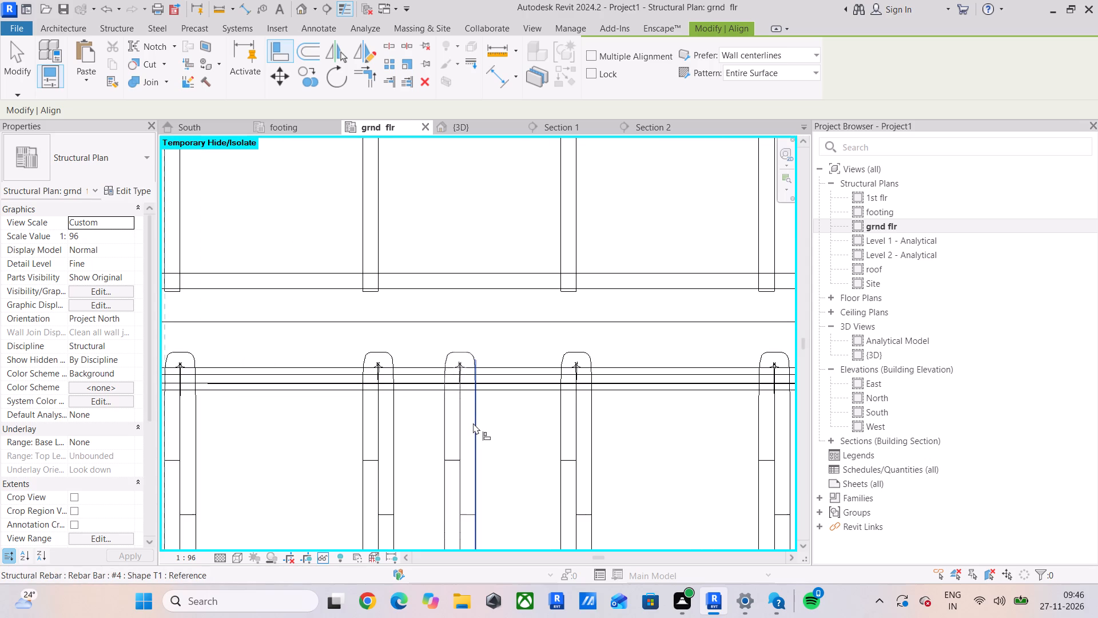
Delete the surplus stirrup between two aligned stirrups of the lower horizontal edge beam.
{"action": "key", "text": "Escape"}
{"action": "key", "text": "Escape"}
{"action": "left_click", "coordinate": [473, 422]}
{"action": "key", "text": "Delete"}
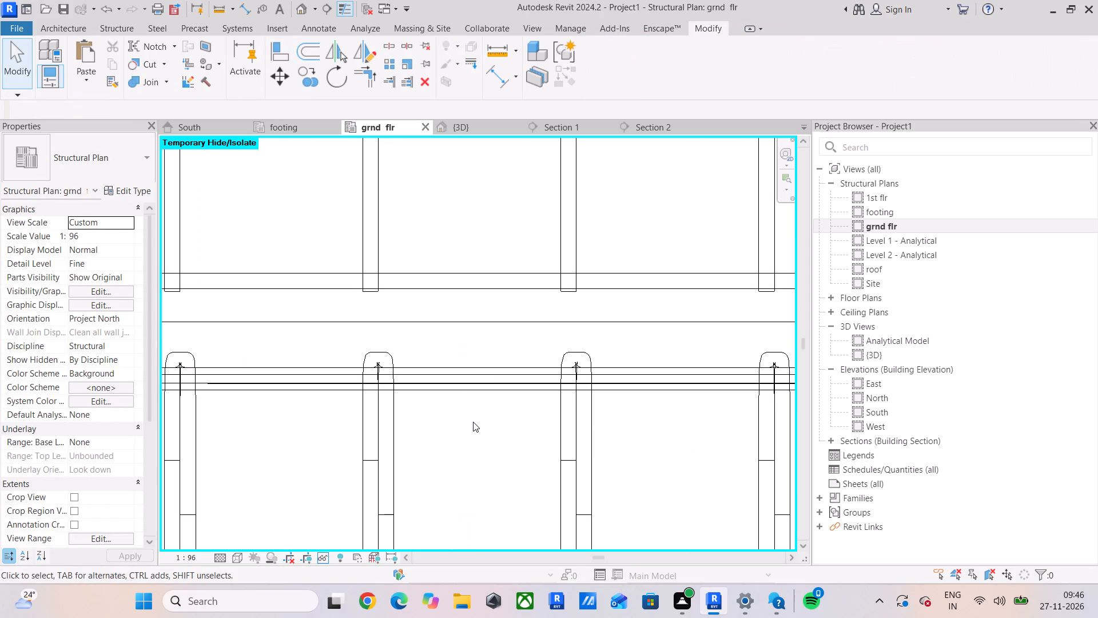
Align the lower horizontal edge beam's next two unaligned stirrups with the corresponding vertical slab bars.
{"action": "scroll", "coordinate": [473, 422], "scroll_direction": "down", "scroll_amount": 8}
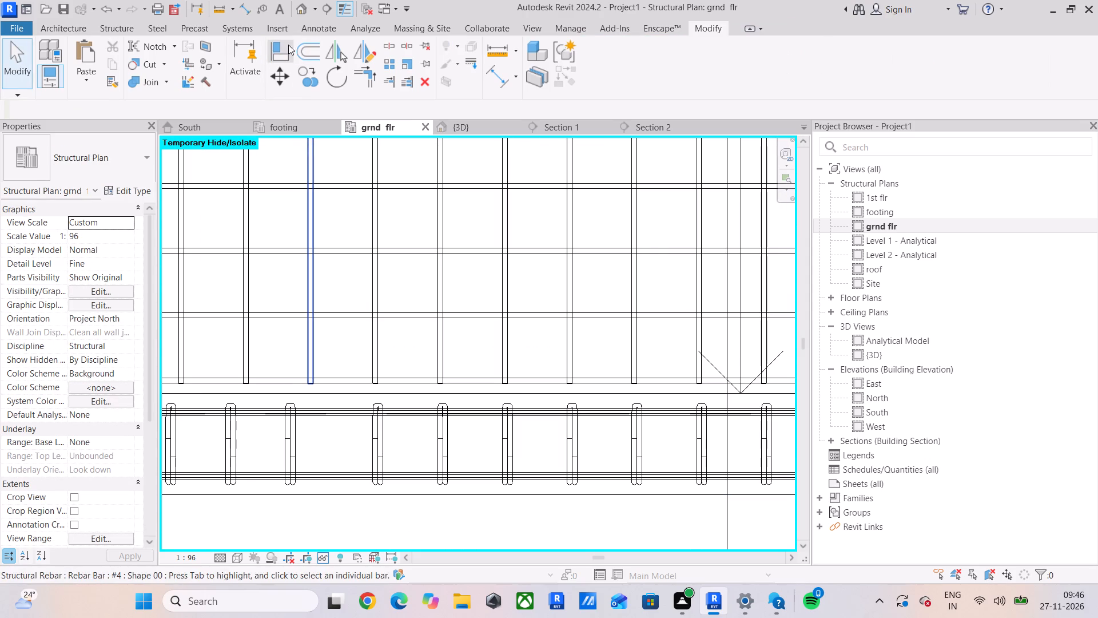
{"action": "left_click", "coordinate": [285, 46]}
{"action": "scroll", "coordinate": [301, 303], "scroll_direction": "up", "scroll_amount": 5}
{"action": "scroll", "coordinate": [317, 408], "scroll_direction": "up", "scroll_amount": 3}
{"action": "left_click", "coordinate": [314, 383]}
{"action": "middle_click_drag", "start_coordinate": [312, 388], "coordinate": [344, 347]}
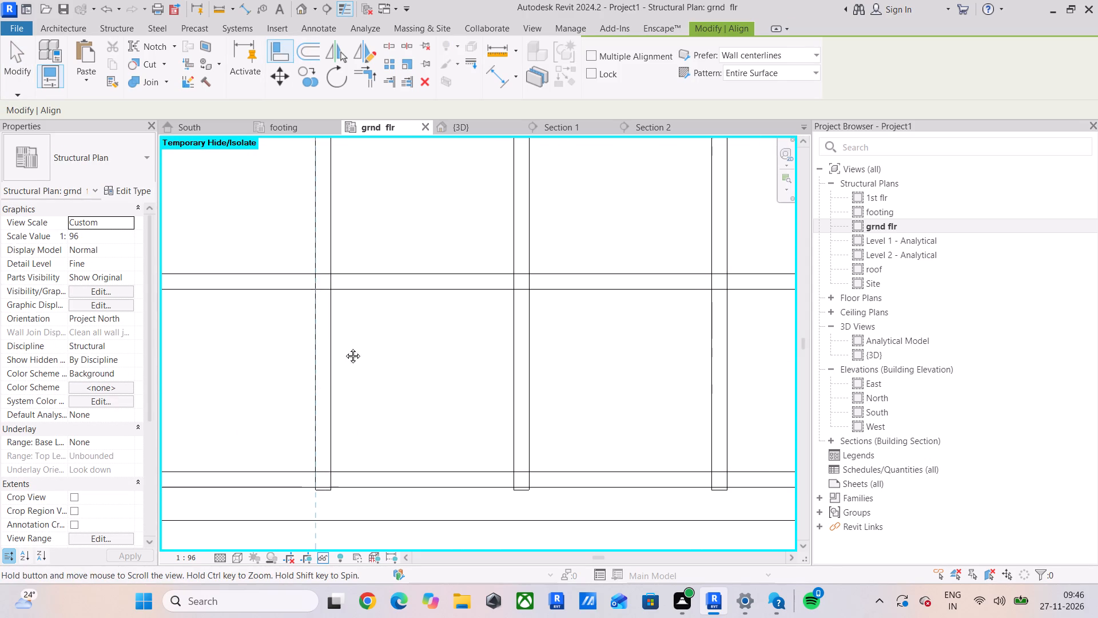
{"action": "middle_click_drag", "start_coordinate": [344, 347], "coordinate": [473, 149]}
{"action": "left_click", "coordinate": [400, 401]}
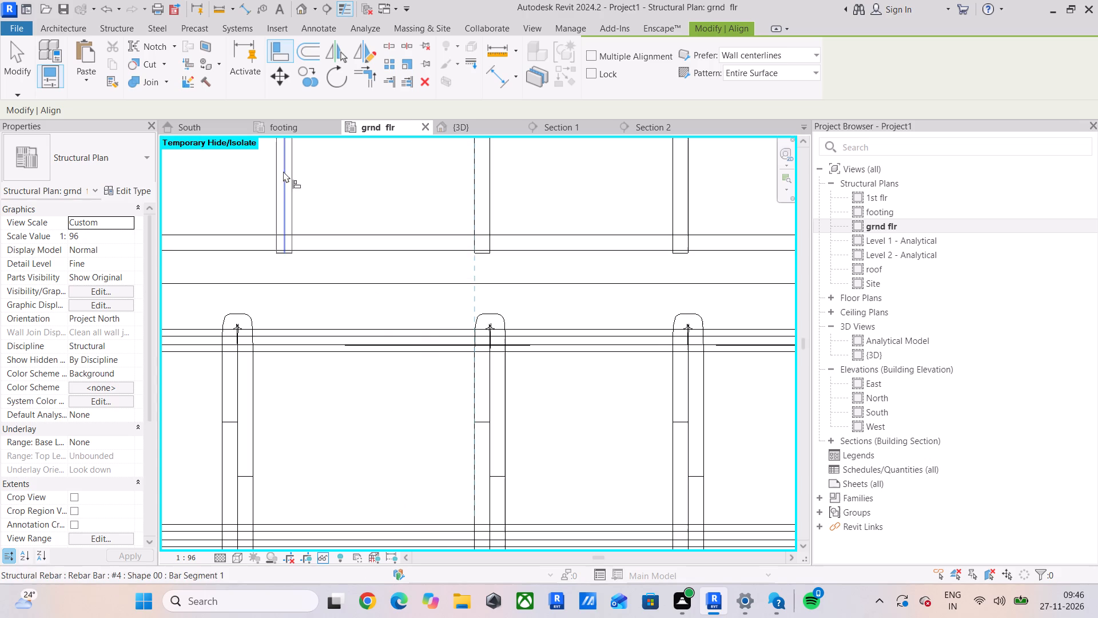
{"action": "left_click", "coordinate": [274, 161]}
{"action": "left_click", "coordinate": [218, 413]}
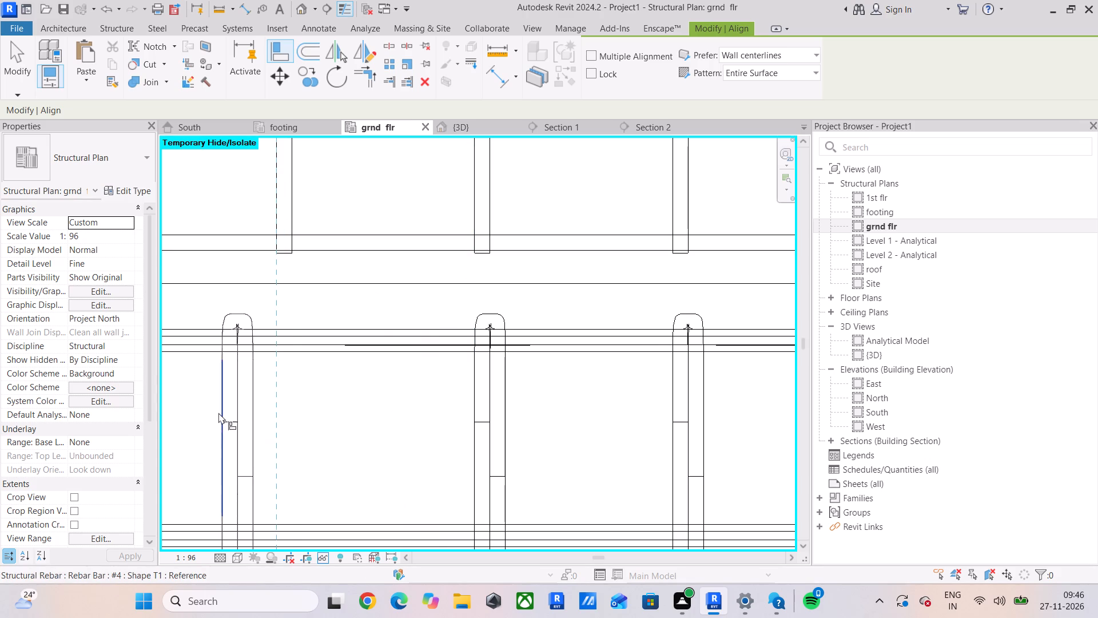
Align the following two stirrups of the lower horizontal edge beam with their vertical slab bars, continuing toward the lower-left corner column.
{"action": "scroll", "coordinate": [216, 418], "scroll_direction": "down", "scroll_amount": 4}
{"action": "middle_click_drag", "start_coordinate": [224, 425], "coordinate": [461, 438]}
{"action": "scroll", "coordinate": [415, 328], "scroll_direction": "up", "scroll_amount": 3}
{"action": "left_click_drag", "start_coordinate": [351, 260], "coordinate": [351, 266]}
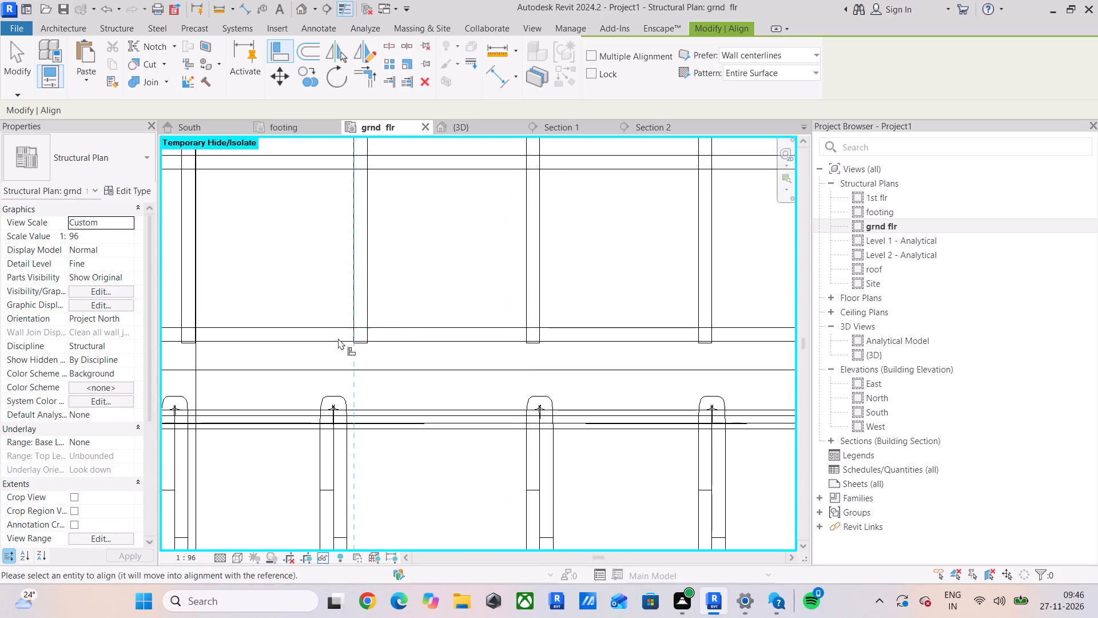
{"action": "left_click", "coordinate": [319, 472]}
{"action": "scroll", "coordinate": [298, 478], "scroll_direction": "down", "scroll_amount": 2}
{"action": "middle_click_drag", "start_coordinate": [304, 477], "coordinate": [385, 458]}
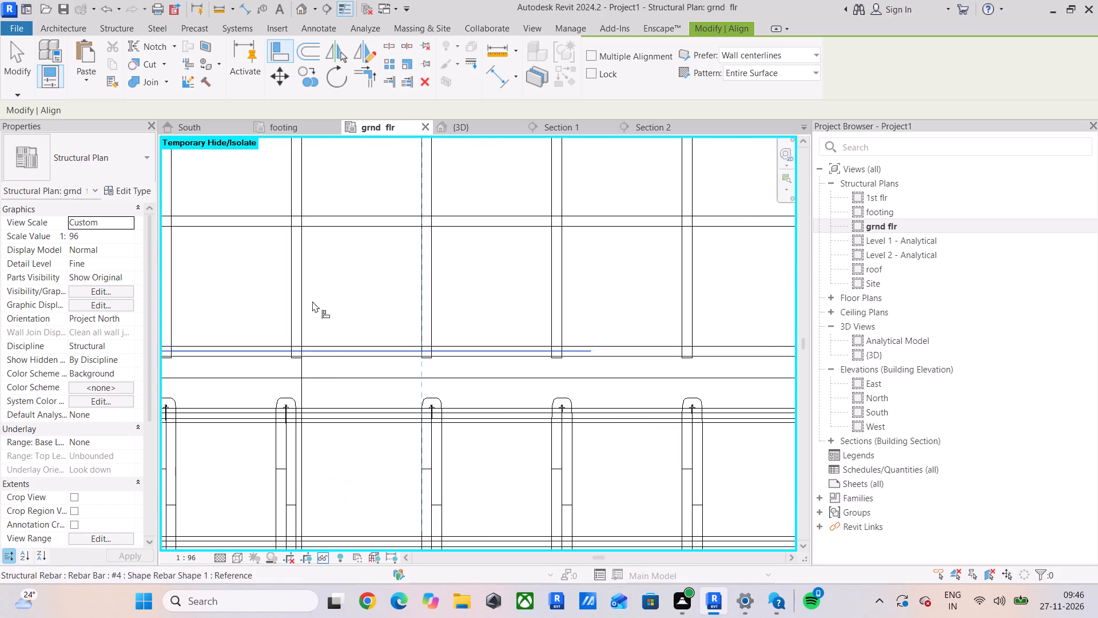
{"action": "left_click", "coordinate": [289, 263]}
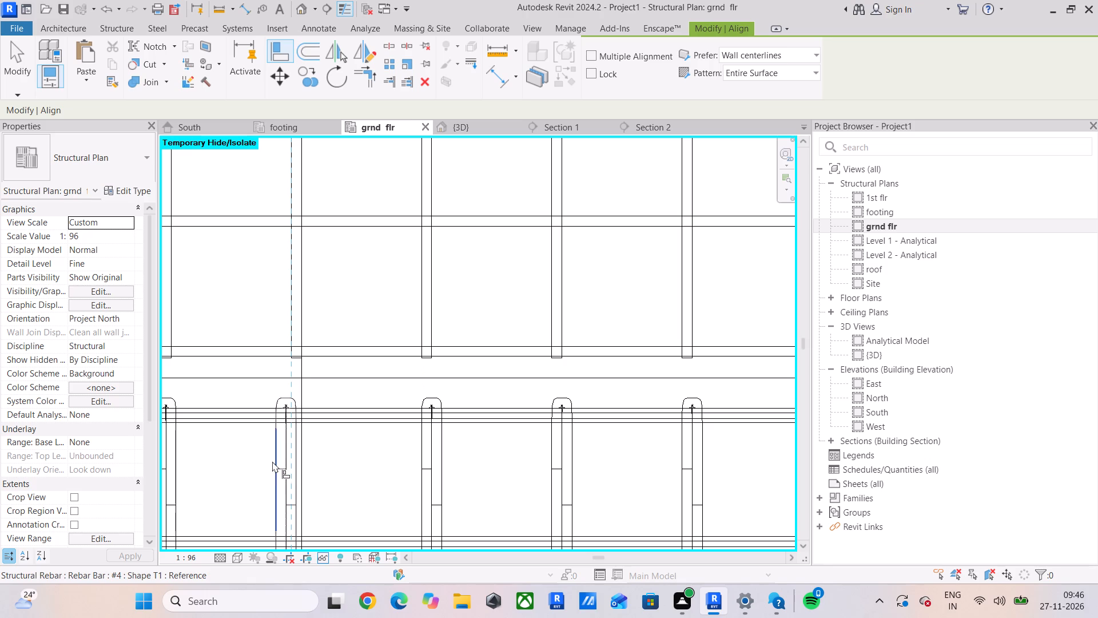
{"action": "left_click", "coordinate": [272, 461]}
Align the last two lower edge beam stirrups that have matching slab bars with the first two vertical bars near the lower-left corner column.
{"action": "middle_click_drag", "start_coordinate": [270, 463], "coordinate": [399, 435]}
{"action": "left_click", "coordinate": [286, 268]}
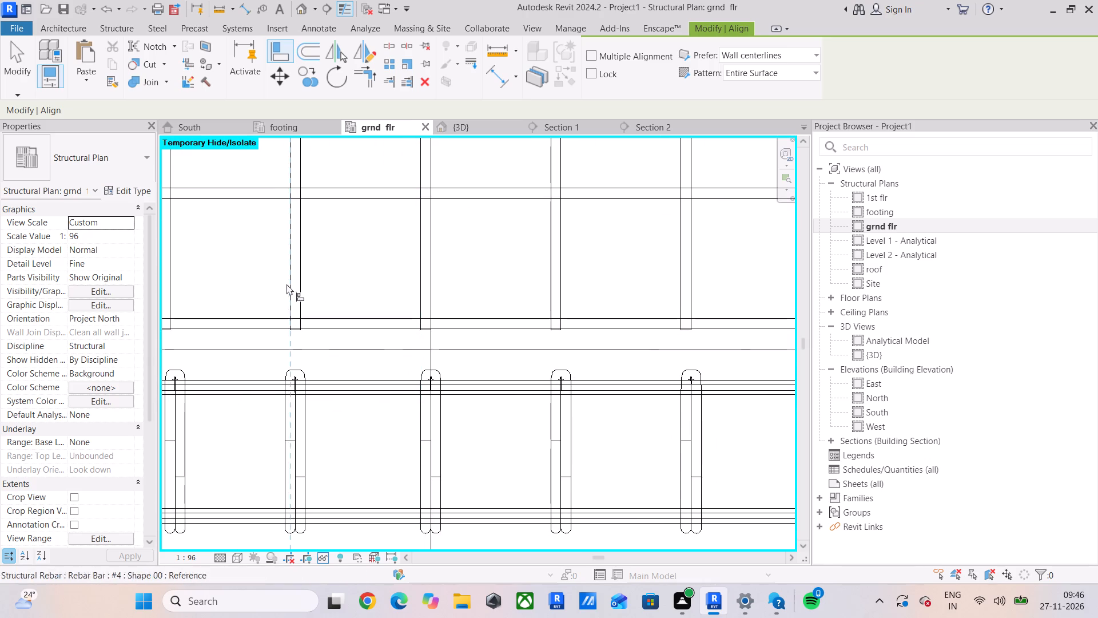
{"action": "left_click", "coordinate": [280, 423]}
{"action": "middle_click_drag", "start_coordinate": [280, 423], "coordinate": [514, 450]}
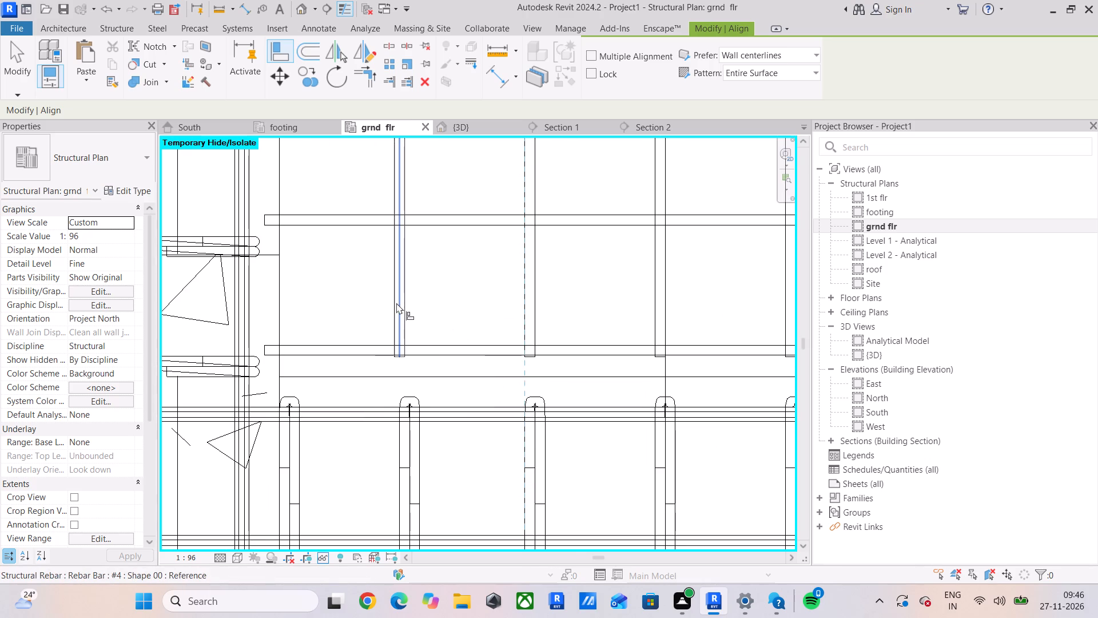
{"action": "left_click", "coordinate": [393, 286]}
{"action": "left_click", "coordinate": [370, 292]}
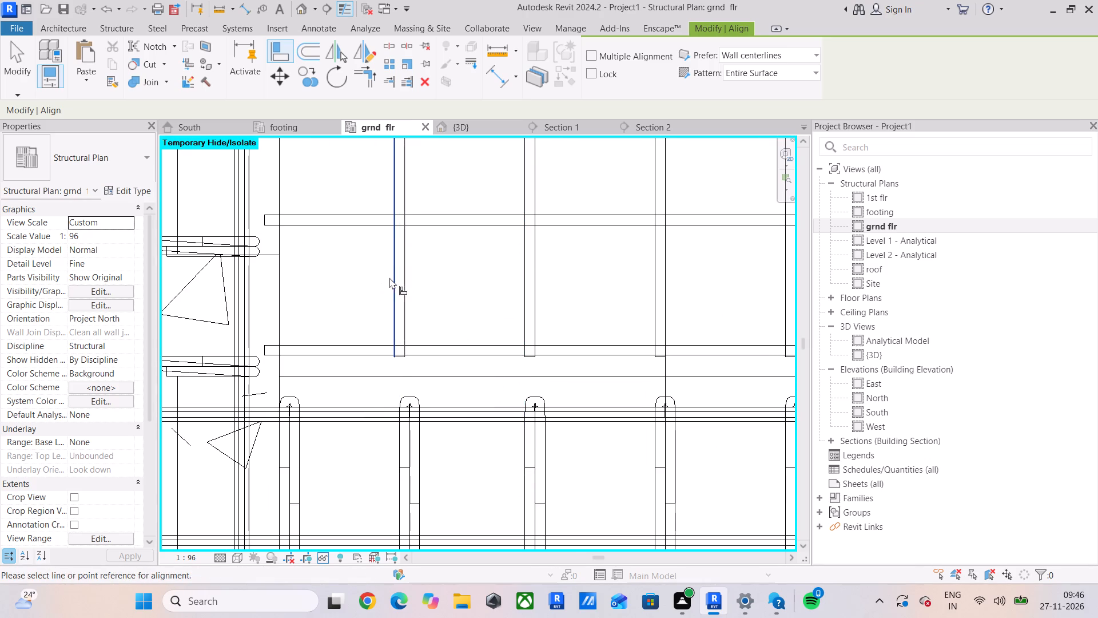
{"action": "left_click", "coordinate": [389, 278]}
{"action": "left_click", "coordinate": [397, 443]}
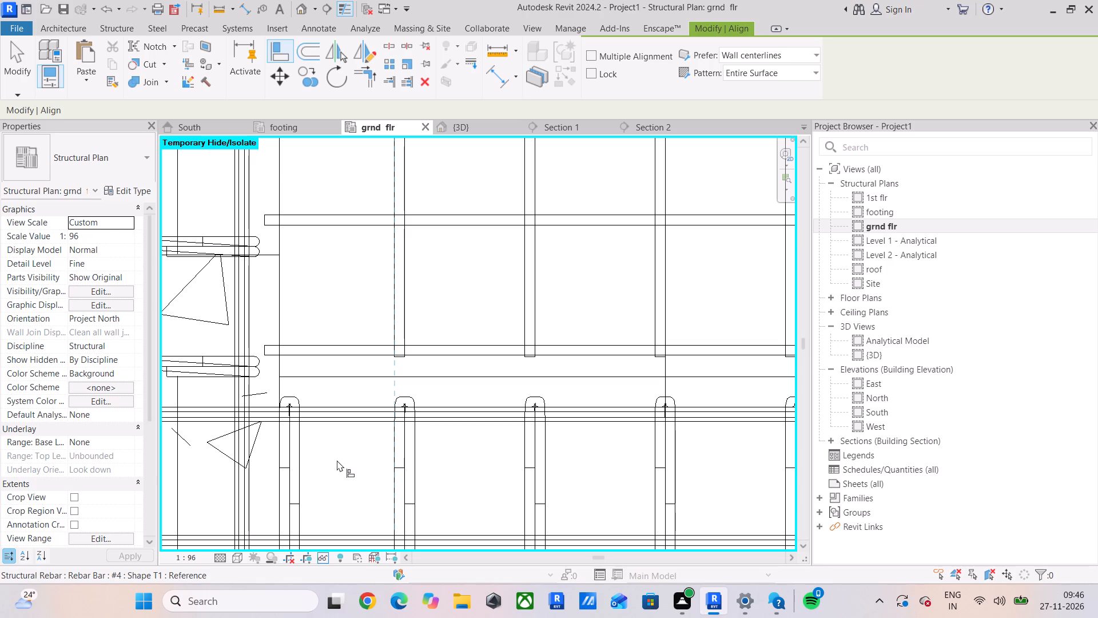
Delete the leftover lower edge beam stirrup beside the lower-left corner column.
{"action": "key", "text": "Escape"}
{"action": "key", "text": "Escape"}
{"action": "key", "text": "Escape"}
{"action": "left_click", "coordinate": [296, 470]}
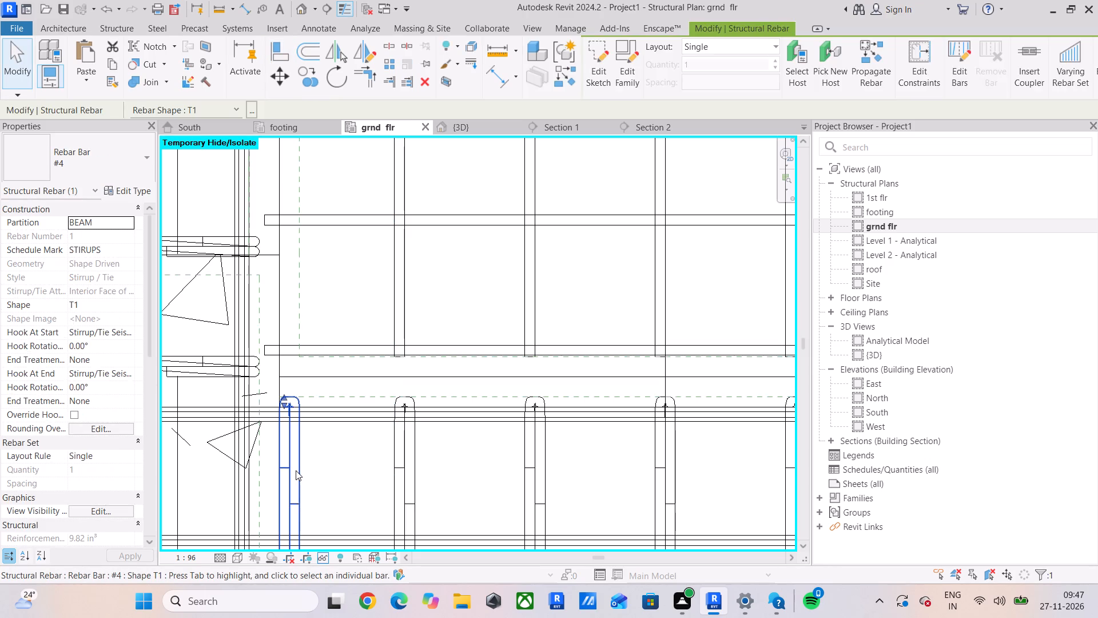
{"action": "key", "text": "Delete"}
Align the left vertical edge beam's two lowest stirrups with the two lowest horizontal slab bars.
{"action": "scroll", "coordinate": [296, 470], "scroll_direction": "down", "scroll_amount": 9}
{"action": "middle_click_drag", "start_coordinate": [296, 470], "coordinate": [295, 484]}
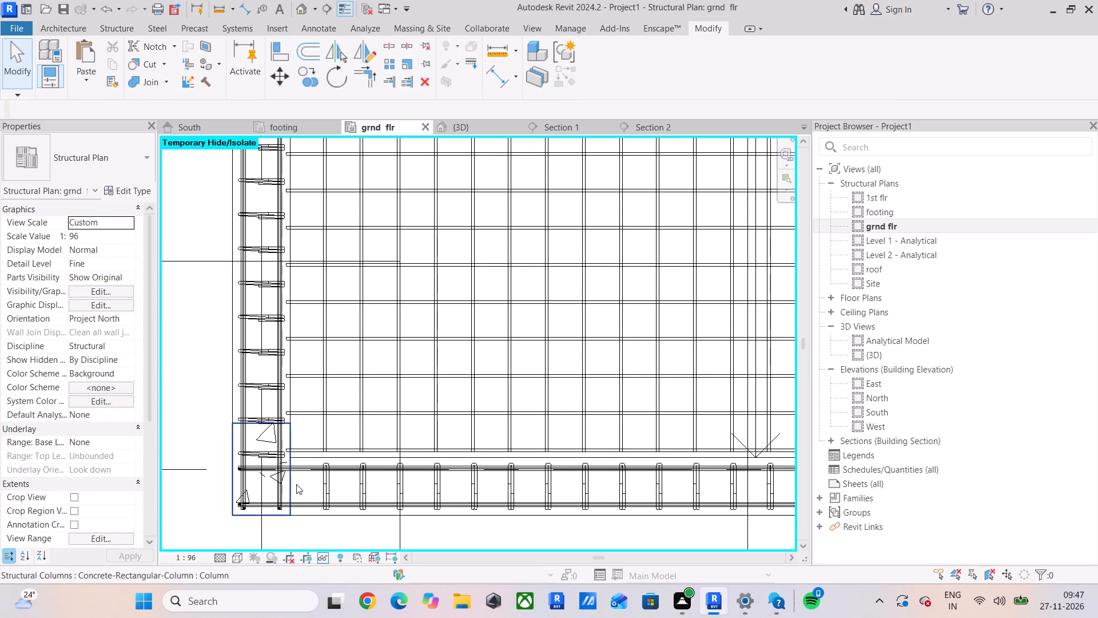
{"action": "scroll", "coordinate": [258, 429], "scroll_direction": "up", "scroll_amount": 5}
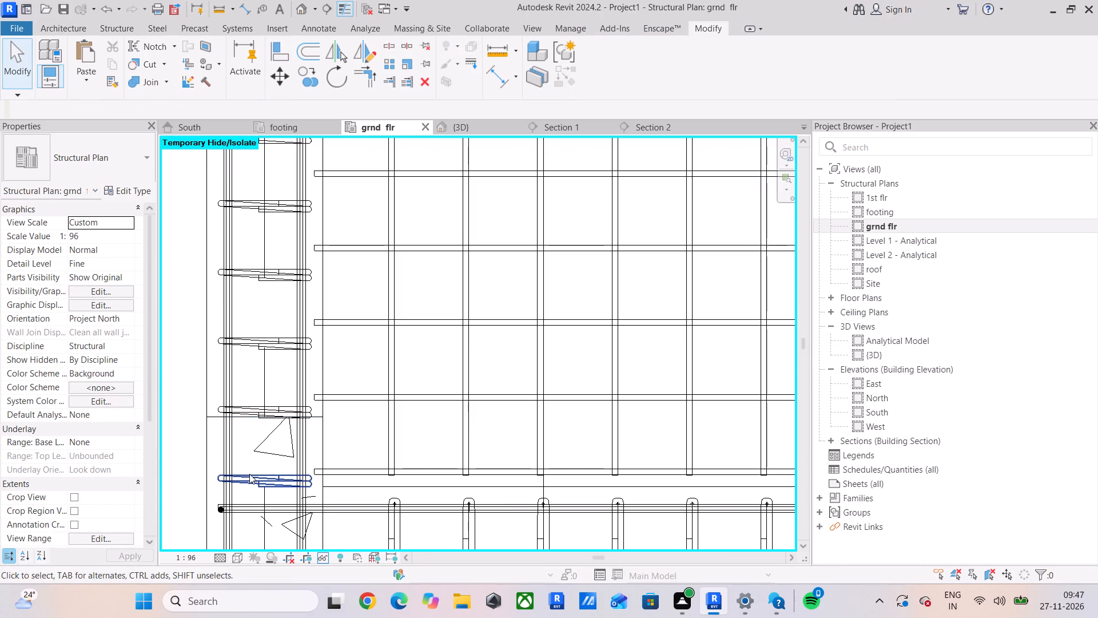
{"action": "left_click", "coordinate": [277, 43]}
{"action": "scroll", "coordinate": [351, 501], "scroll_direction": "up", "scroll_amount": 5}
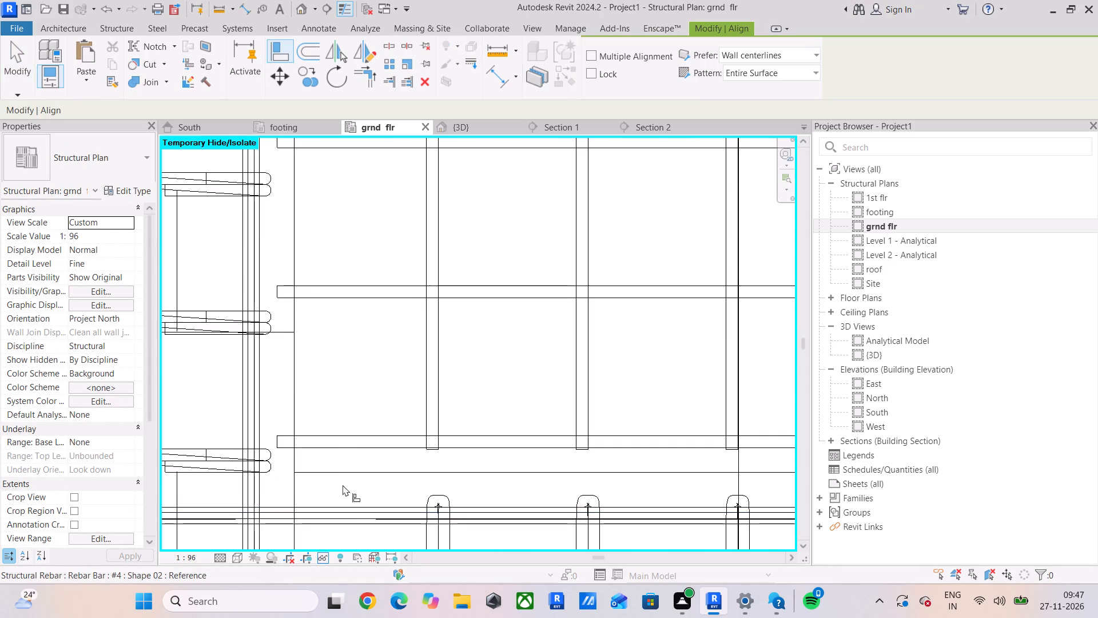
{"action": "left_click", "coordinate": [346, 431]}
{"action": "left_click", "coordinate": [213, 448]}
{"action": "middle_click_drag", "start_coordinate": [224, 458], "coordinate": [336, 600]}
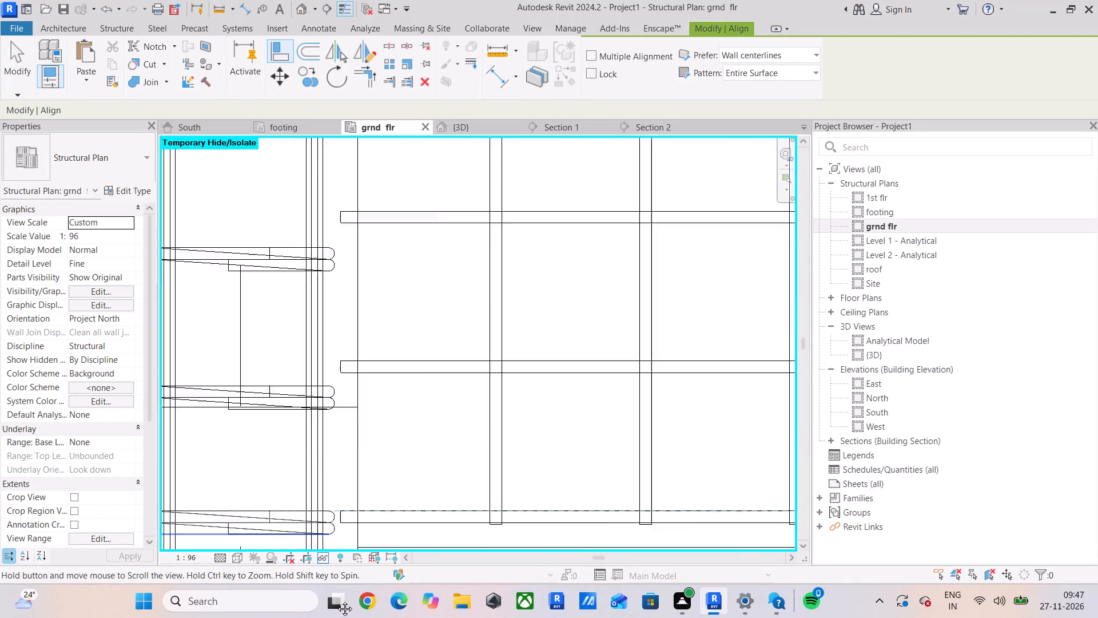
{"action": "middle_click_drag", "start_coordinate": [336, 600], "coordinate": [357, 616]}
{"action": "left_click", "coordinate": [492, 441]}
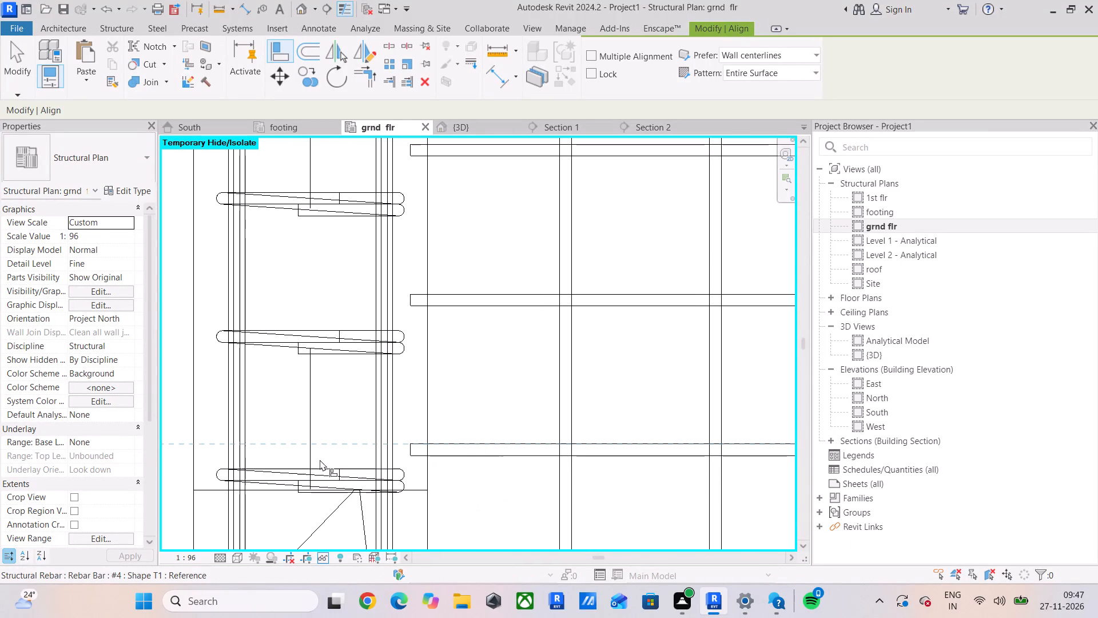
{"action": "left_click", "coordinate": [321, 463]}
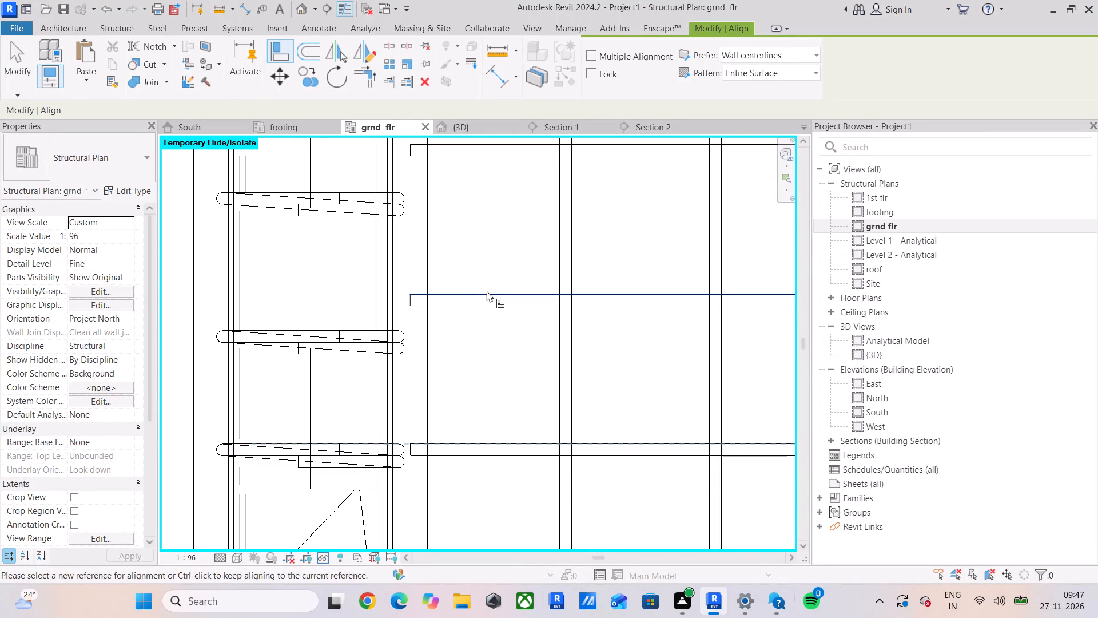
Align the left vertical edge beam's third and fourth stirrups from the bottom with the corresponding horizontal slab bars.
{"action": "left_click", "coordinate": [487, 291]}
{"action": "left_click", "coordinate": [309, 326]}
{"action": "middle_click_drag", "start_coordinate": [325, 302], "coordinate": [301, 487]}
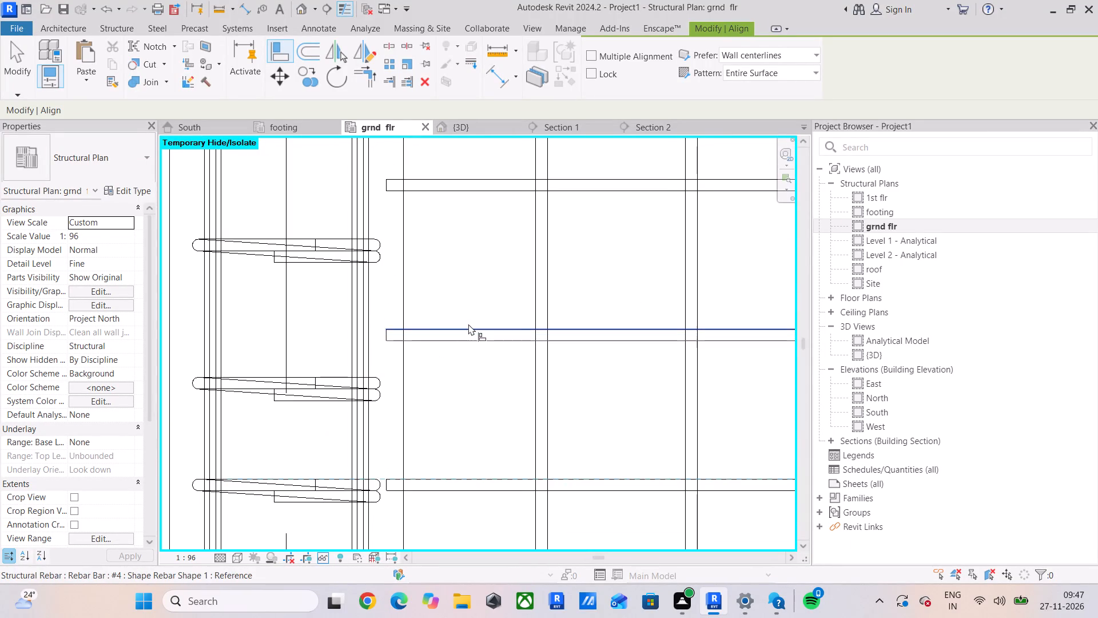
{"action": "left_click", "coordinate": [468, 324]}
{"action": "left_click", "coordinate": [268, 372]}
Align the left vertical edge beam's fifth and sixth stirrups with the corresponding horizontal slab bars.
{"action": "middle_click_drag", "start_coordinate": [337, 372], "coordinate": [329, 494]}
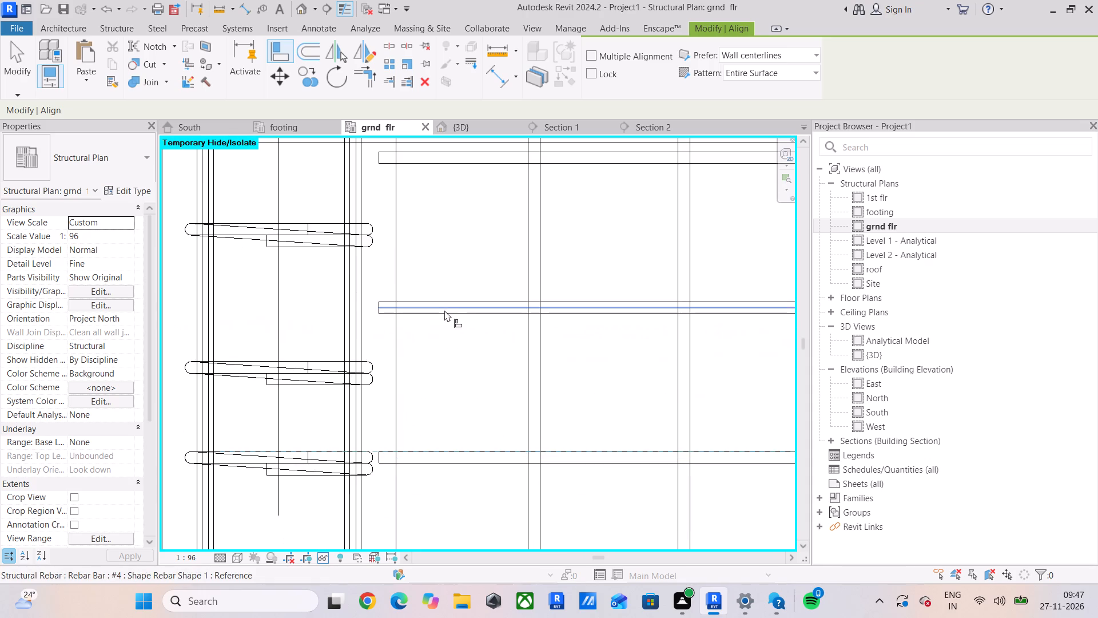
{"action": "left_click", "coordinate": [453, 298]}
{"action": "left_click", "coordinate": [285, 356]}
{"action": "middle_click_drag", "start_coordinate": [303, 354], "coordinate": [307, 517]}
{"action": "scroll", "coordinate": [306, 516], "scroll_direction": "down", "scroll_amount": 1}
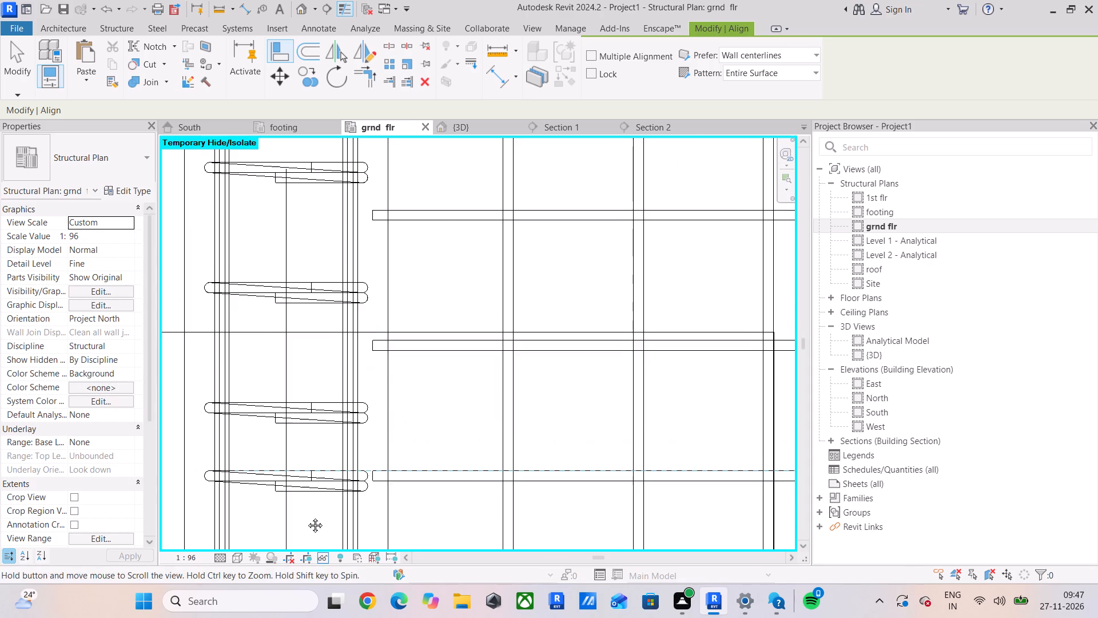
{"action": "middle_click_drag", "start_coordinate": [307, 517], "coordinate": [310, 517]}
{"action": "left_click", "coordinate": [447, 338]}
{"action": "left_click", "coordinate": [299, 397]}
Skip one surplus stirrup and align the following three stirrups of the left vertical edge beam with the seventh to ninth horizontal slab bars.
{"action": "middle_click_drag", "start_coordinate": [367, 354], "coordinate": [354, 423]}
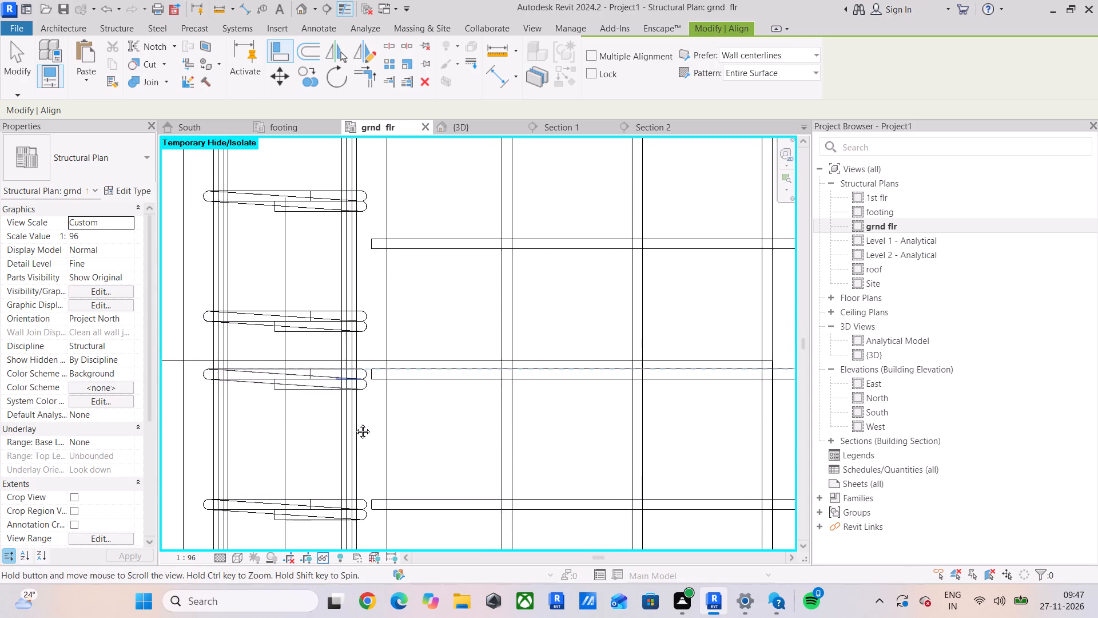
{"action": "middle_click_drag", "start_coordinate": [354, 423], "coordinate": [353, 443]}
{"action": "left_click", "coordinate": [434, 296]}
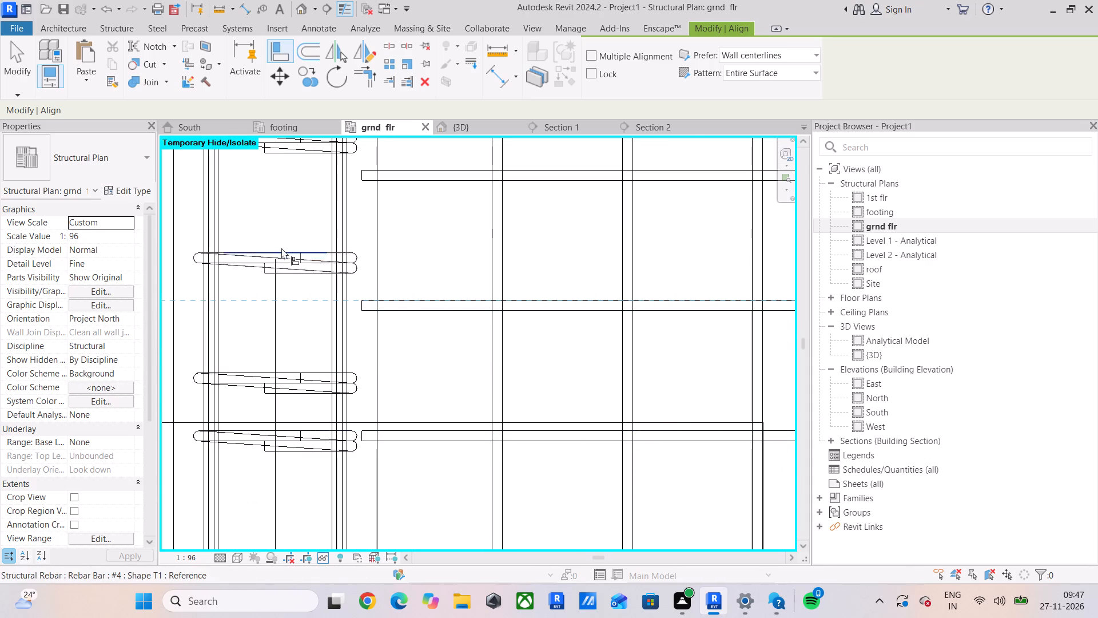
{"action": "left_click", "coordinate": [281, 249]}
{"action": "middle_click_drag", "start_coordinate": [327, 246], "coordinate": [337, 385]}
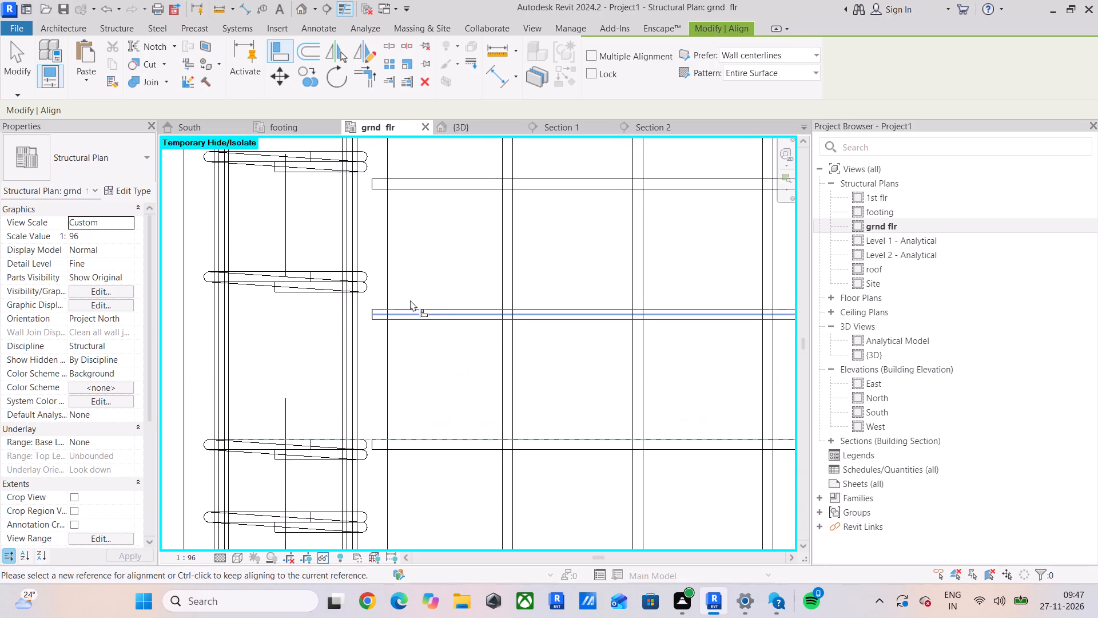
{"action": "left_click", "coordinate": [439, 304]}
{"action": "left_click", "coordinate": [297, 268]}
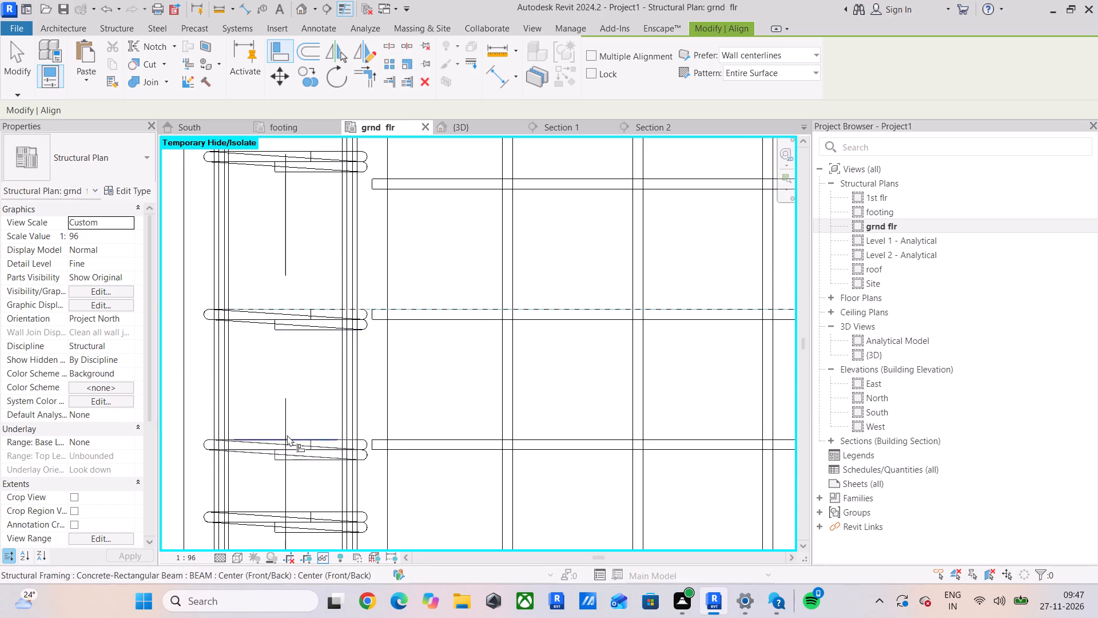
{"action": "middle_click_drag", "start_coordinate": [389, 365], "coordinate": [380, 430]}
{"action": "left_click", "coordinate": [423, 242]}
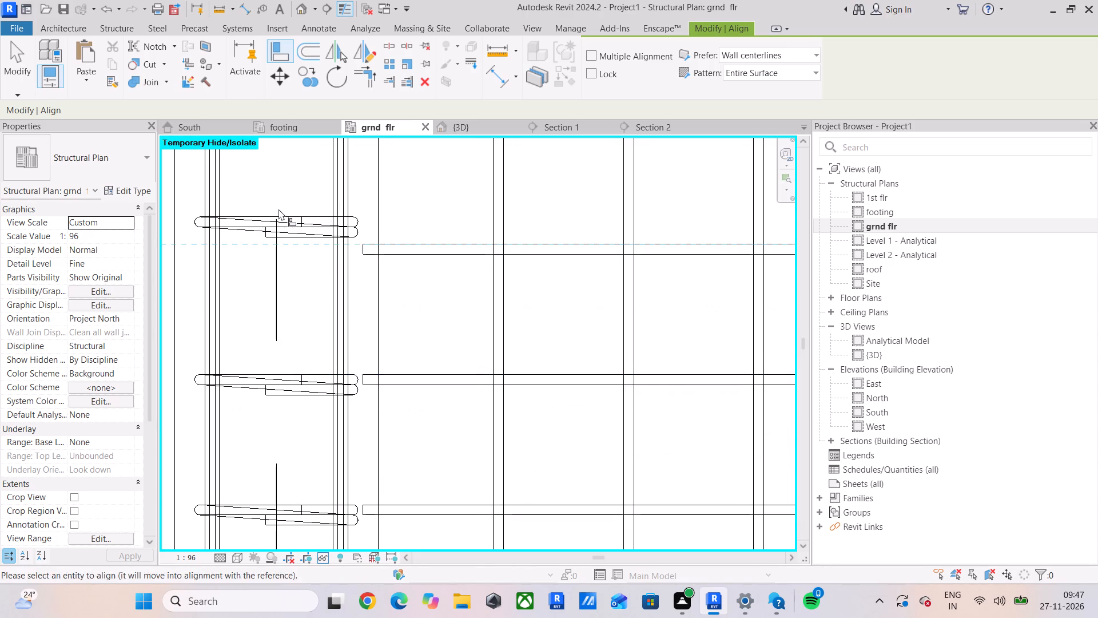
{"action": "left_click", "coordinate": [279, 209]}
{"action": "left_click", "coordinate": [423, 242]}
{"action": "left_click", "coordinate": [279, 212]}
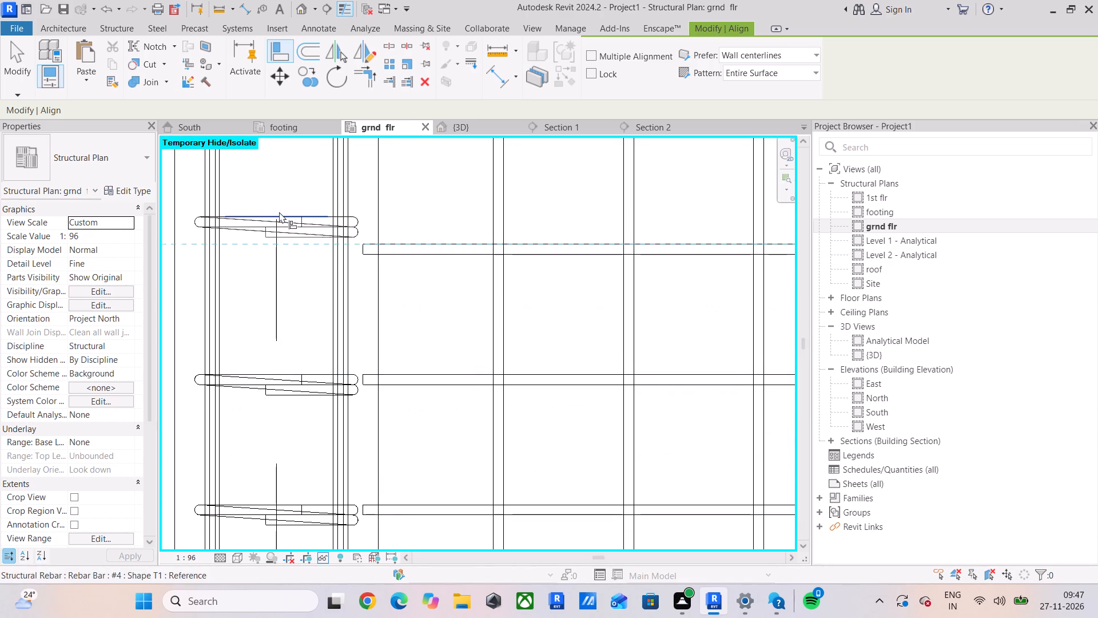
Delete the surplus stirrup between the sixth and seventh horizontal slab bars on the left vertical edge beam.
{"action": "scroll", "coordinate": [303, 282], "scroll_direction": "down", "scroll_amount": 3}
{"action": "middle_click_drag", "start_coordinate": [304, 282], "coordinate": [327, 203]}
{"action": "scroll", "coordinate": [304, 351], "scroll_direction": "up", "scroll_amount": 4}
{"action": "key", "text": "Escape"}
{"action": "key", "text": "Escape"}
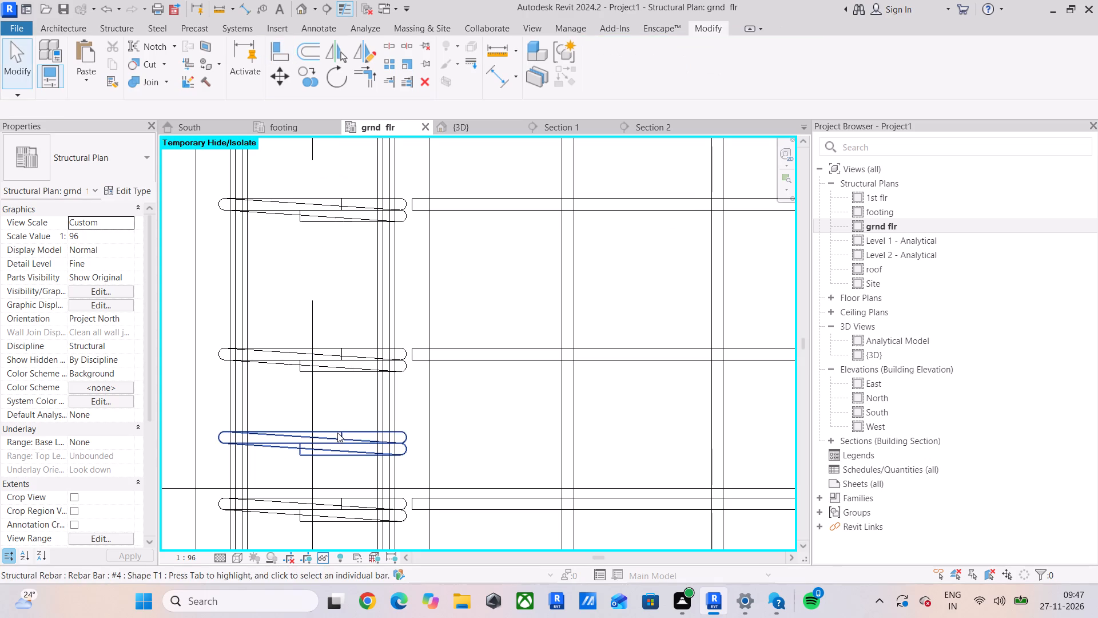
{"action": "left_click", "coordinate": [337, 433]}
{"action": "key", "text": "Delete"}
Align the left vertical edge beam's next two stirrups with the tenth and eleventh horizontal slab bars.
{"action": "scroll", "coordinate": [337, 433], "scroll_direction": "down", "scroll_amount": 5}
{"action": "middle_click_drag", "start_coordinate": [337, 433], "coordinate": [333, 453]}
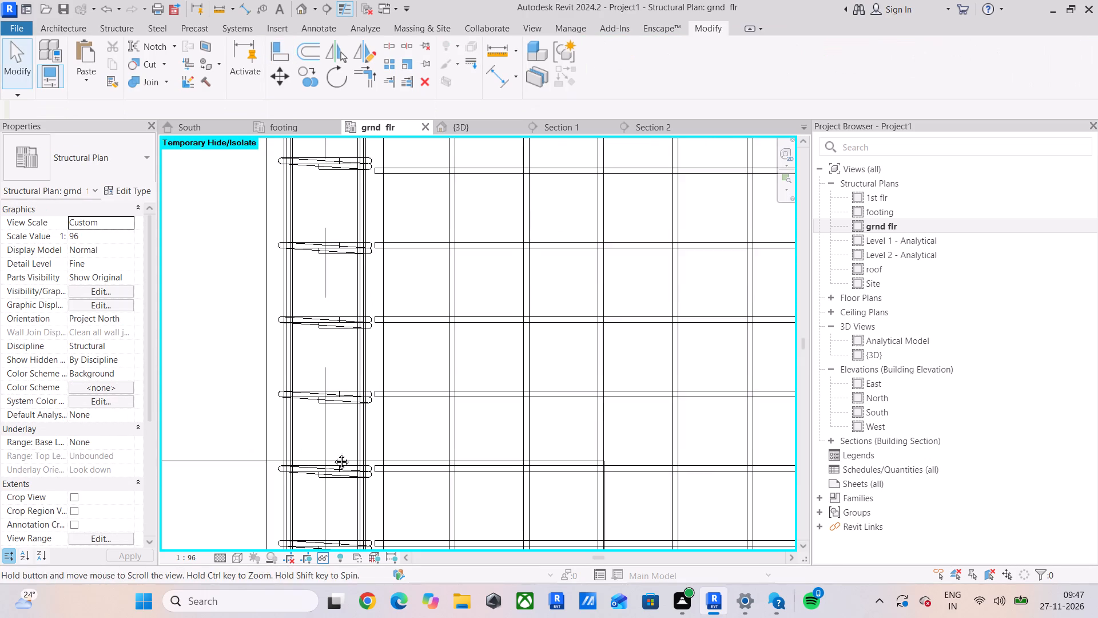
{"action": "middle_click_drag", "start_coordinate": [333, 453], "coordinate": [329, 496]}
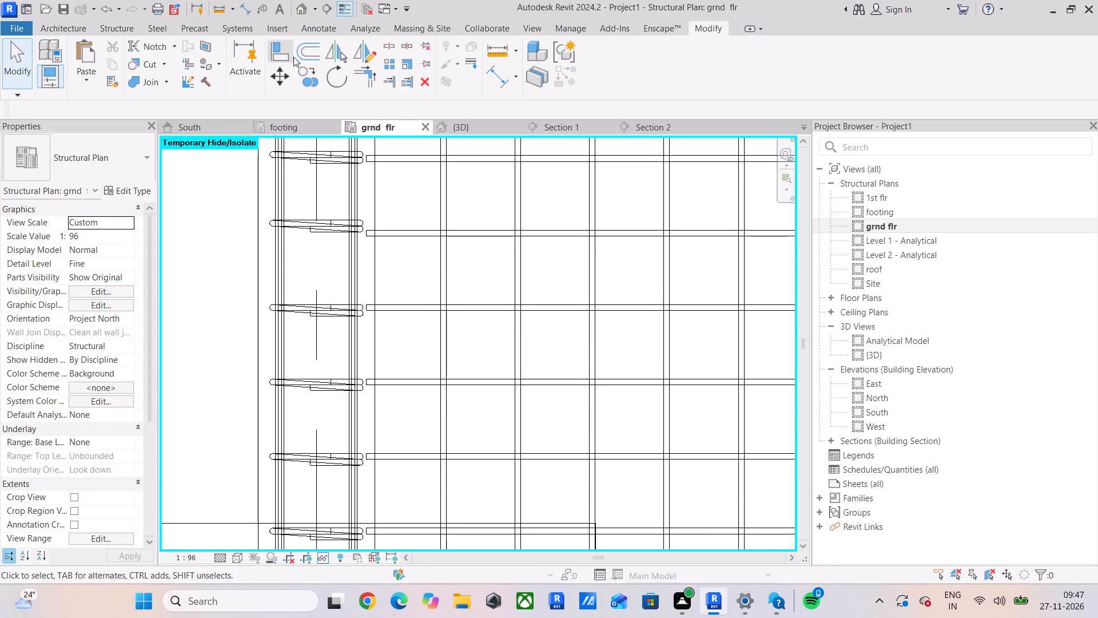
{"action": "left_click", "coordinate": [292, 54]}
{"action": "scroll", "coordinate": [403, 209], "scroll_direction": "up", "scroll_amount": 4}
{"action": "left_click", "coordinate": [385, 242]}
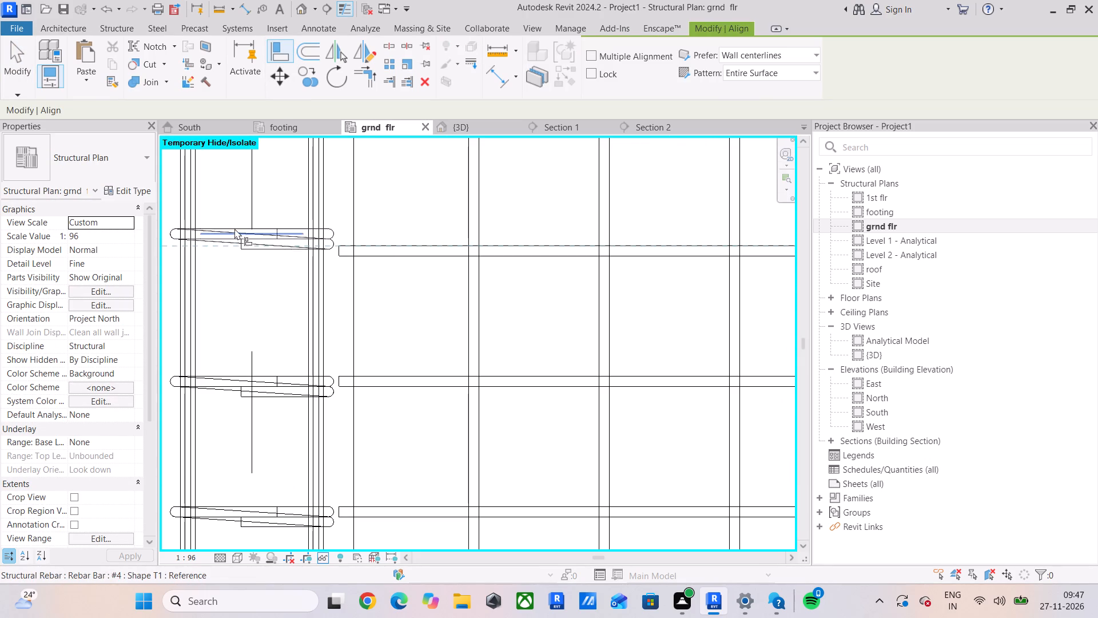
{"action": "left_click", "coordinate": [231, 224]}
{"action": "middle_click_drag", "start_coordinate": [262, 231], "coordinate": [294, 421]}
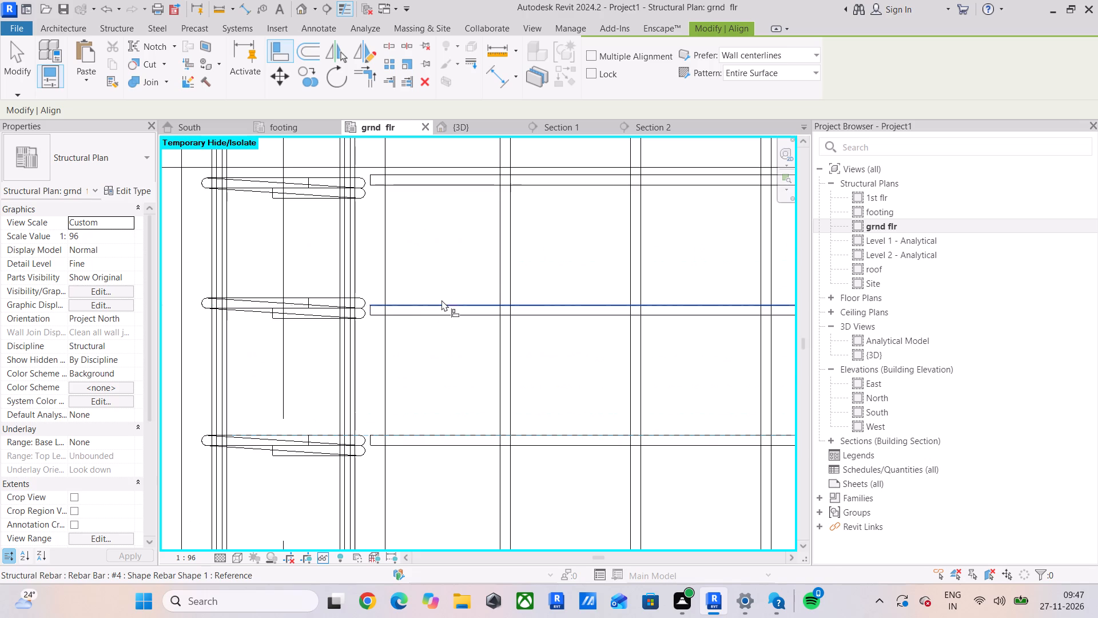
{"action": "left_click_drag", "start_coordinate": [441, 300], "coordinate": [436, 300]}
{"action": "left_click", "coordinate": [263, 295]}
Align the left vertical edge beam's next four stirrups with the twelfth to fifteenth horizontal slab bars.
{"action": "middle_click_drag", "start_coordinate": [279, 295], "coordinate": [281, 432]}
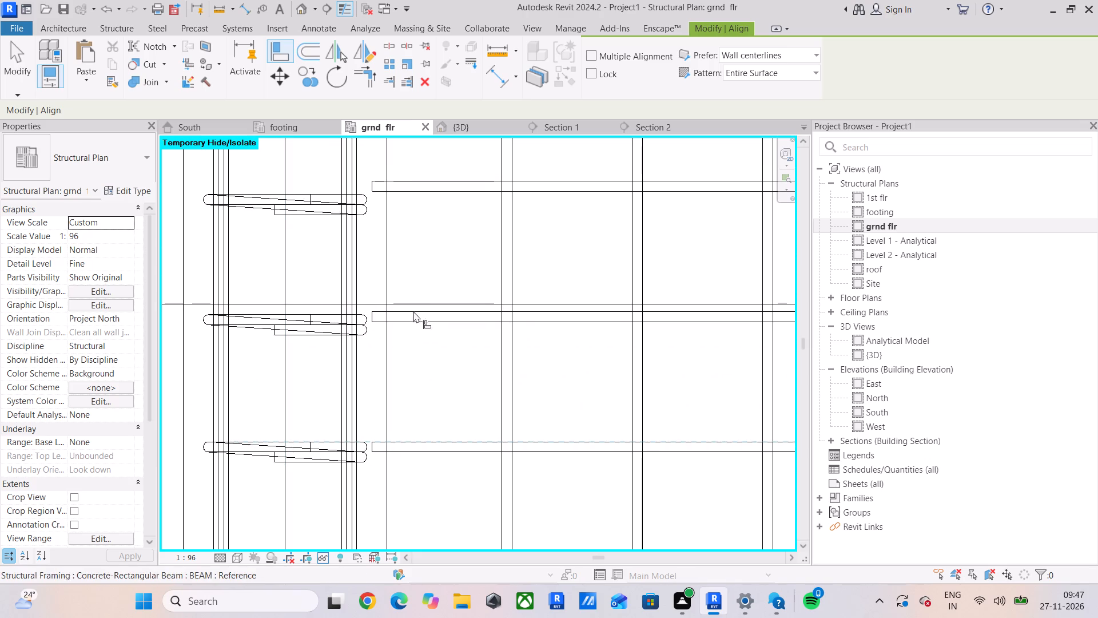
{"action": "left_click", "coordinate": [422, 306]}
{"action": "scroll", "coordinate": [266, 327], "scroll_direction": "up", "scroll_amount": 3}
{"action": "left_click", "coordinate": [263, 306]}
{"action": "middle_click_drag", "start_coordinate": [267, 306], "coordinate": [265, 489]}
{"action": "left_click_drag", "start_coordinate": [503, 288], "coordinate": [492, 291]}
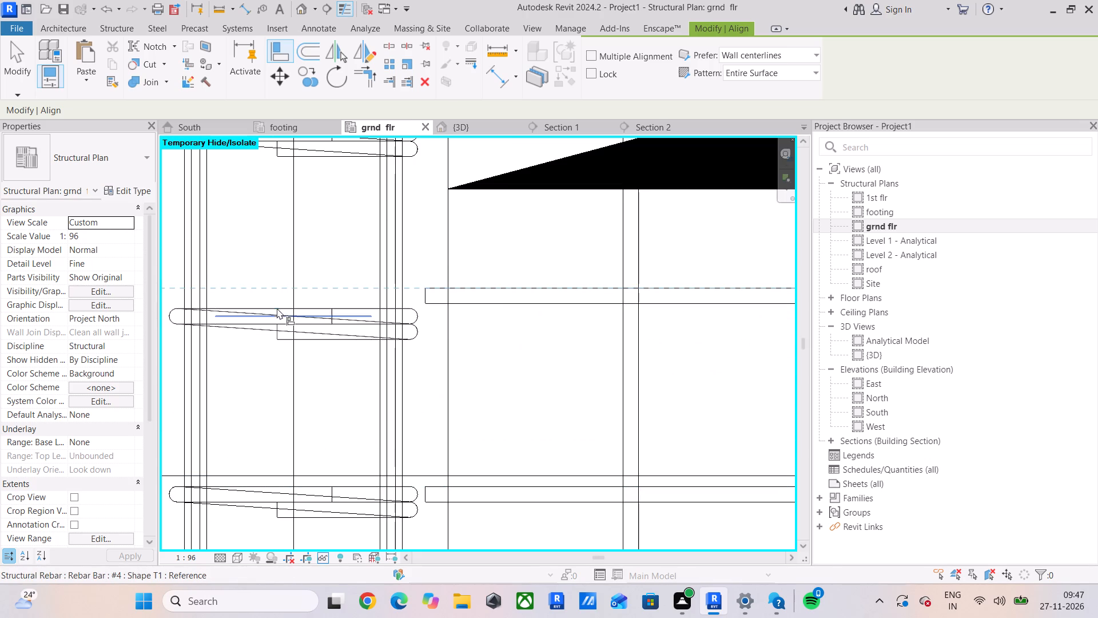
{"action": "left_click", "coordinate": [277, 307]}
{"action": "middle_click_drag", "start_coordinate": [288, 302], "coordinate": [296, 523]}
{"action": "left_click", "coordinate": [487, 307]}
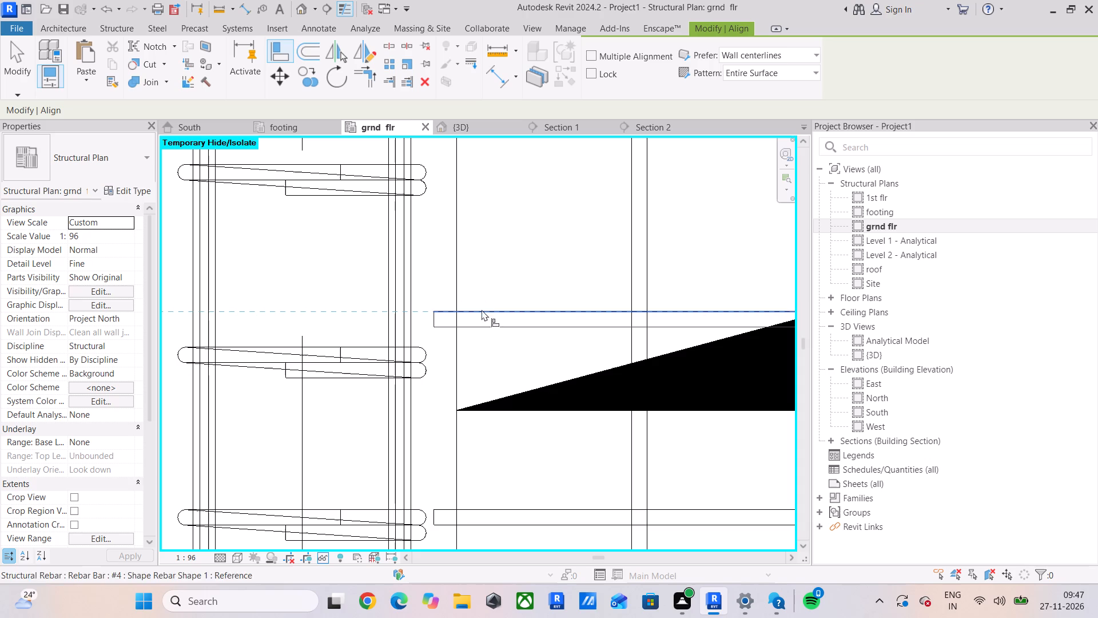
{"action": "left_click", "coordinate": [329, 346]}
{"action": "middle_click_drag", "start_coordinate": [345, 311], "coordinate": [327, 498]}
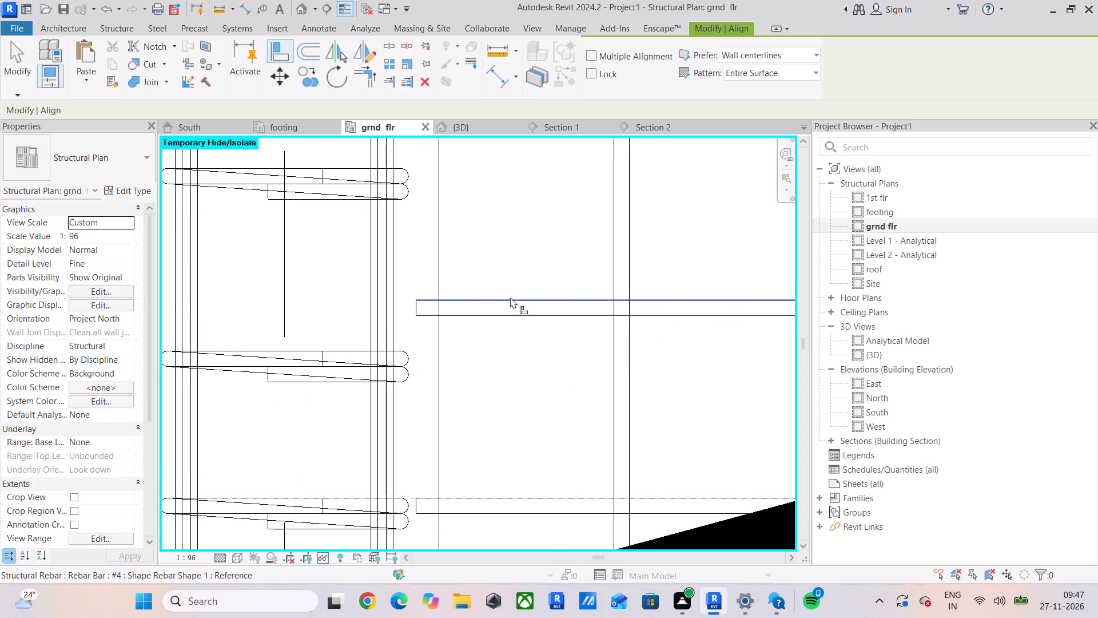
{"action": "left_click_drag", "start_coordinate": [510, 297], "coordinate": [504, 302]}
{"action": "left_click", "coordinate": [315, 345]}
Align the left vertical edge beam's next three stirrups with the sixteenth to eighteenth horizontal slab bars.
{"action": "middle_click_drag", "start_coordinate": [321, 343], "coordinate": [320, 481]}
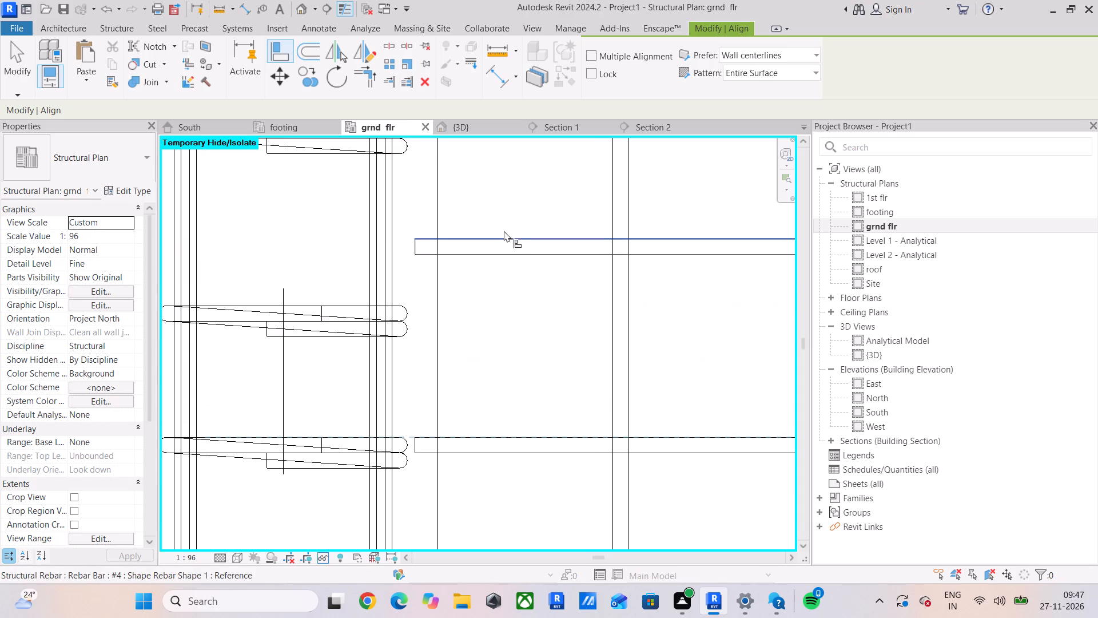
{"action": "left_click_drag", "start_coordinate": [503, 240], "coordinate": [497, 244]}
{"action": "left_click", "coordinate": [335, 299]}
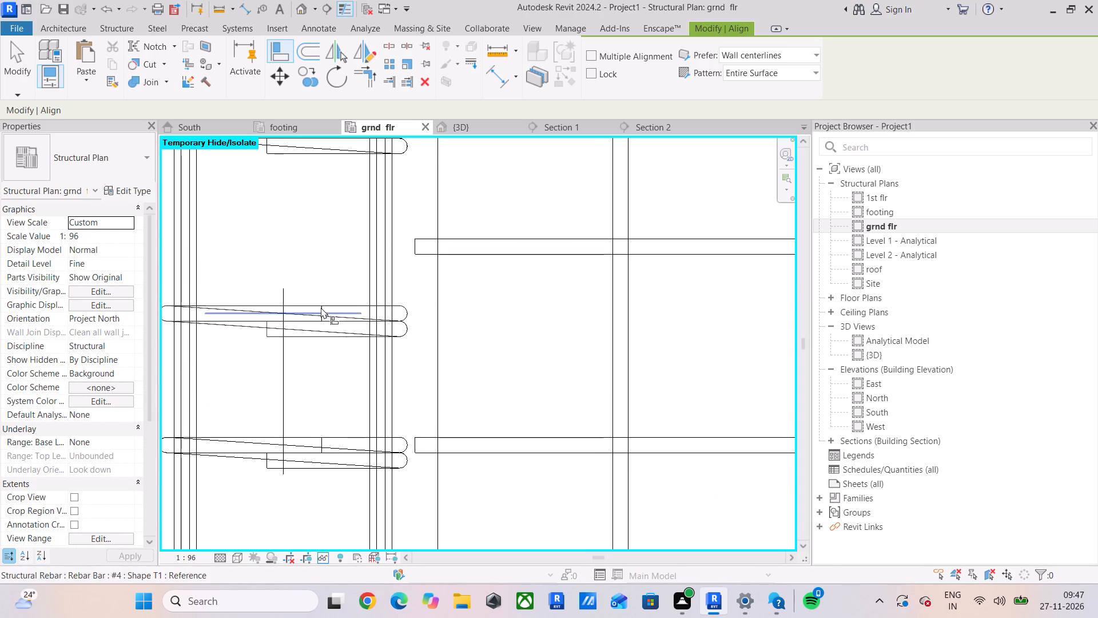
{"action": "left_click", "coordinate": [504, 238]}
{"action": "left_click", "coordinate": [307, 300]}
{"action": "middle_click_drag", "start_coordinate": [347, 239], "coordinate": [320, 410]}
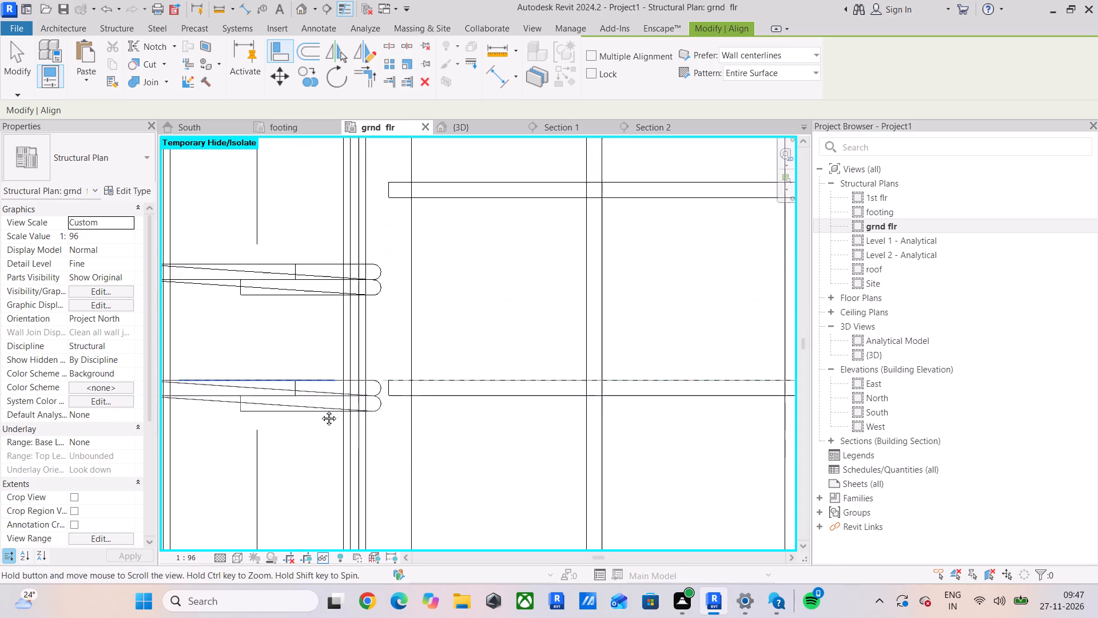
{"action": "middle_click_drag", "start_coordinate": [320, 410], "coordinate": [321, 445]}
{"action": "left_click", "coordinate": [487, 245]}
{"action": "left_click", "coordinate": [280, 325]}
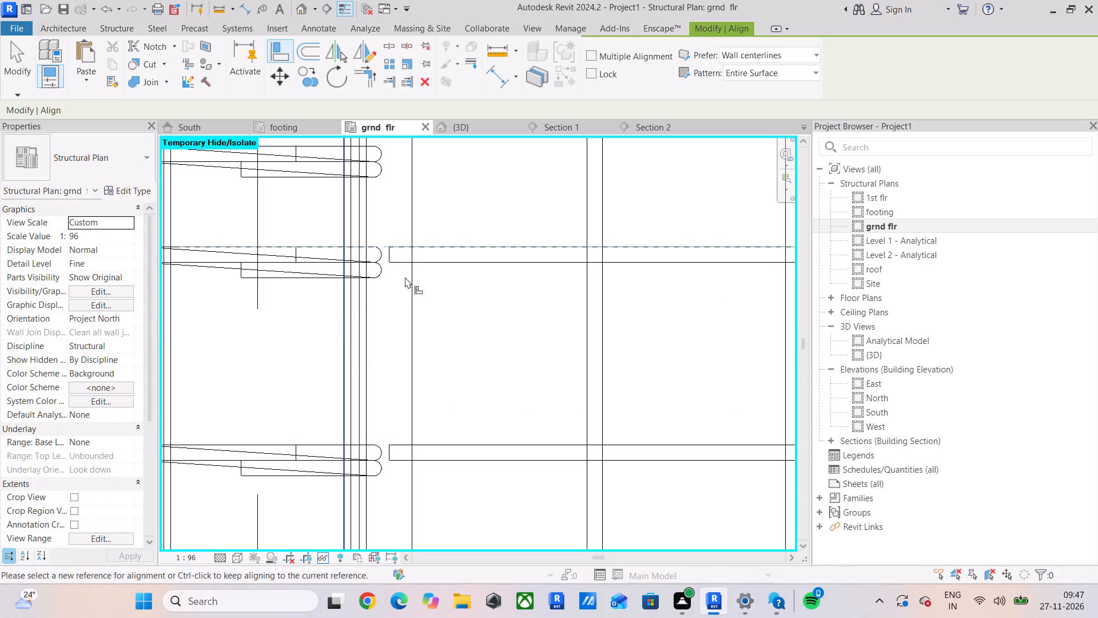
{"action": "middle_click_drag", "start_coordinate": [405, 277], "coordinate": [380, 469]}
{"action": "left_click", "coordinate": [462, 237]}
{"action": "left_click", "coordinate": [274, 339]}
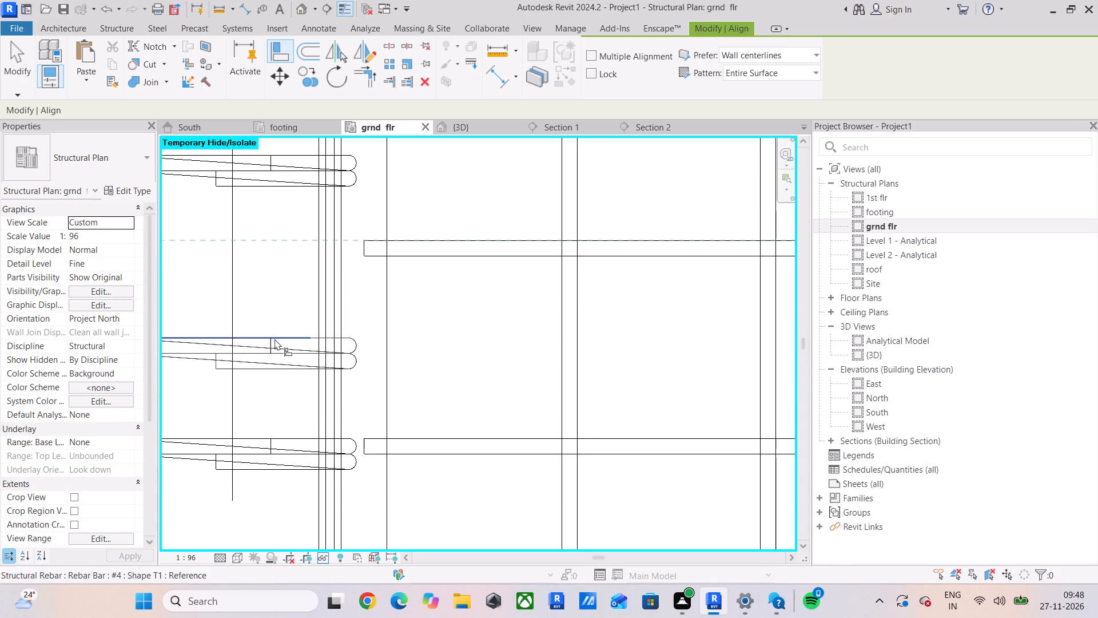
Align the next left edge beam stirrup with the nineteenth horizontal slab bar, skip one surplus stirrup and align the following one with the twentieth.
{"action": "middle_click_drag", "start_coordinate": [297, 329], "coordinate": [376, 484]}
{"action": "left_click", "coordinate": [513, 193]}
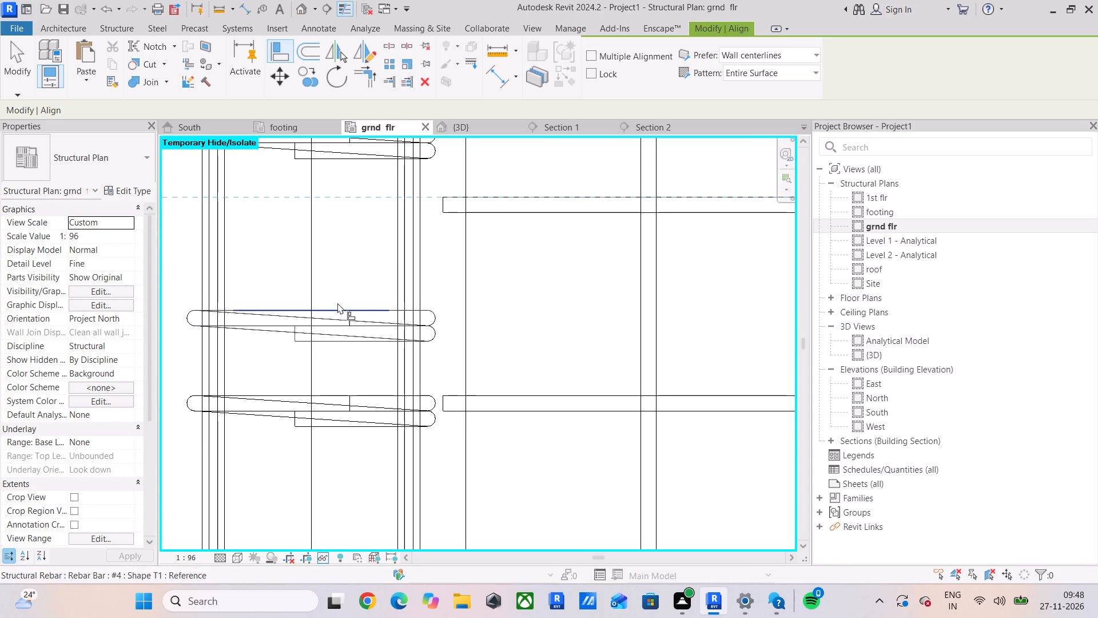
{"action": "left_click", "coordinate": [336, 308]}
{"action": "middle_click_drag", "start_coordinate": [360, 242], "coordinate": [359, 481]}
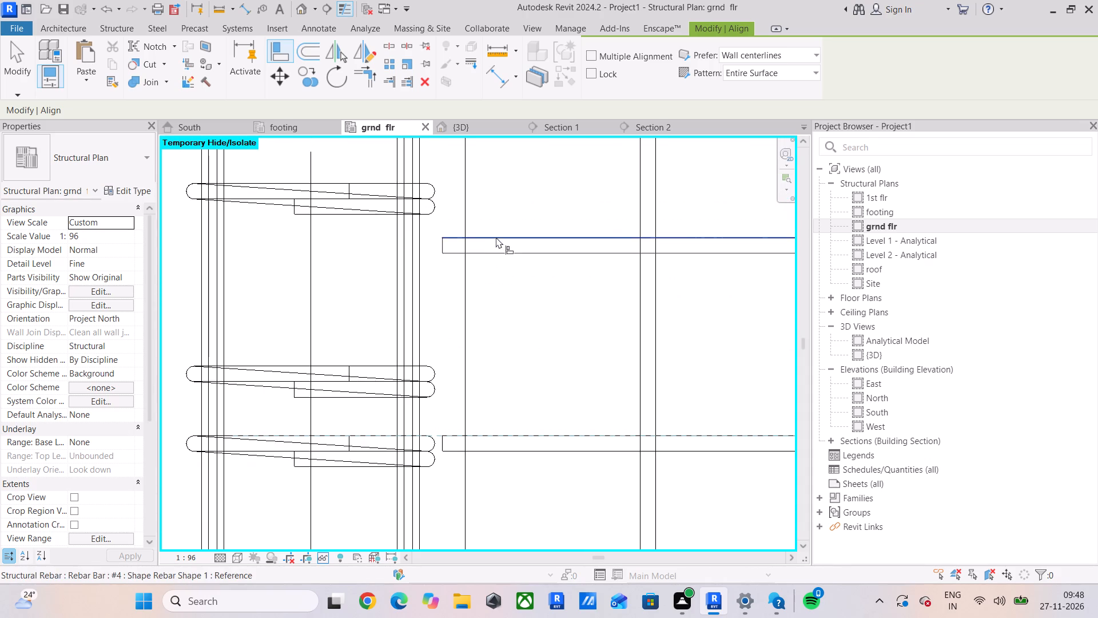
{"action": "left_click", "coordinate": [496, 237]}
{"action": "left_click", "coordinate": [345, 181]}
{"action": "key", "text": "Escape"}
{"action": "key", "text": "Escape"}
Delete the surplus stirrup between the nineteenth and twentieth horizontal slab bars on the left vertical edge beam.
{"action": "left_click", "coordinate": [350, 365]}
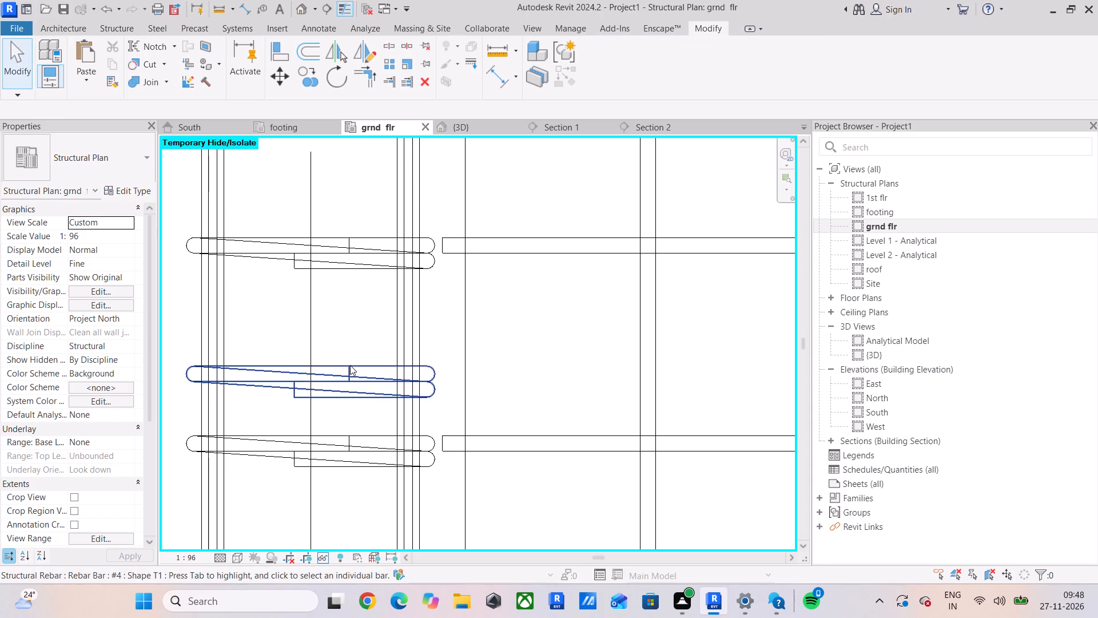
{"action": "key", "text": "Delete"}
Align the left vertical edge beam's next three stirrups with the twenty-first to twenty-third horizontal slab bars.
{"action": "scroll", "coordinate": [350, 366], "scroll_direction": "down", "scroll_amount": 3}
{"action": "middle_click_drag", "start_coordinate": [350, 366], "coordinate": [353, 536]}
{"action": "left_click", "coordinate": [277, 50]}
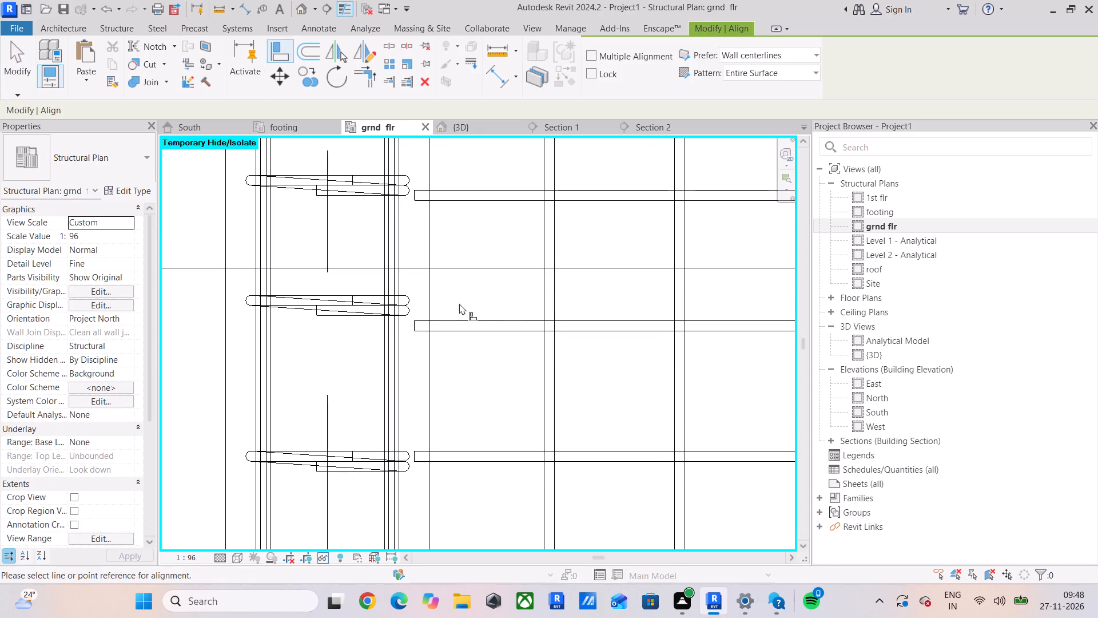
{"action": "left_click", "coordinate": [464, 318]}
{"action": "left_click", "coordinate": [319, 292]}
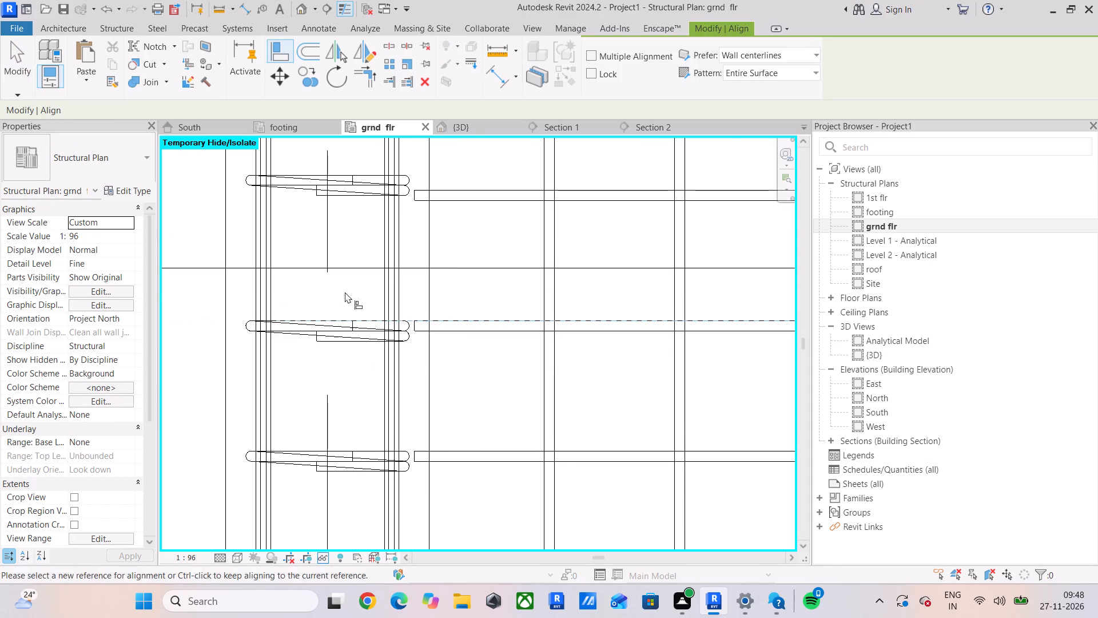
{"action": "middle_click_drag", "start_coordinate": [351, 291], "coordinate": [361, 339]}
{"action": "left_click", "coordinate": [500, 236]}
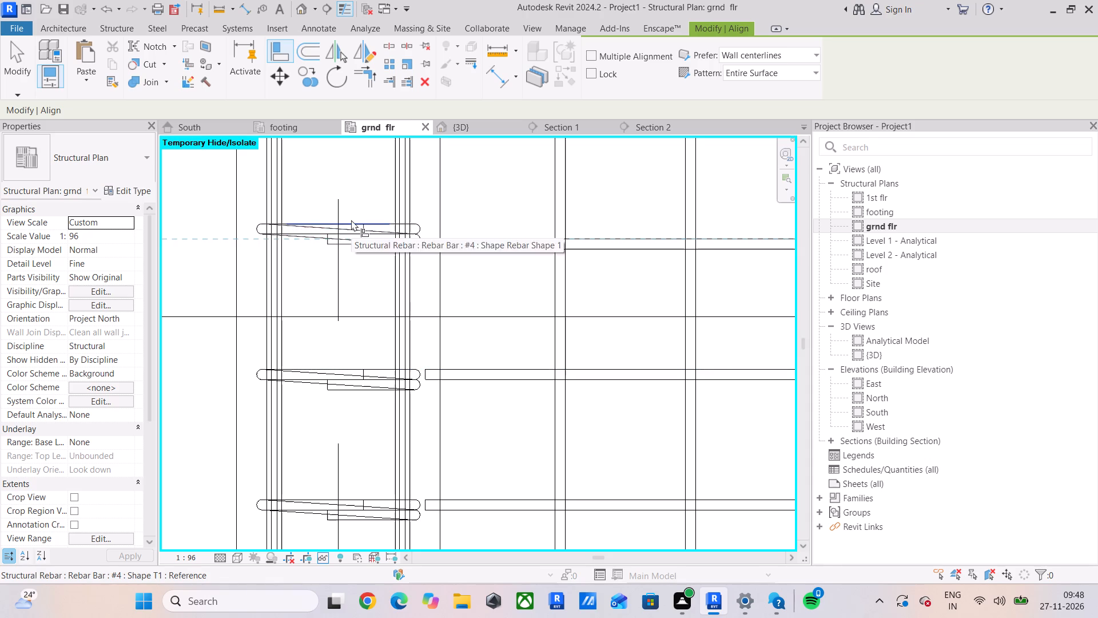
{"action": "left_click", "coordinate": [351, 220]}
{"action": "middle_click_drag", "start_coordinate": [351, 220], "coordinate": [351, 402]}
{"action": "left_click", "coordinate": [462, 290]}
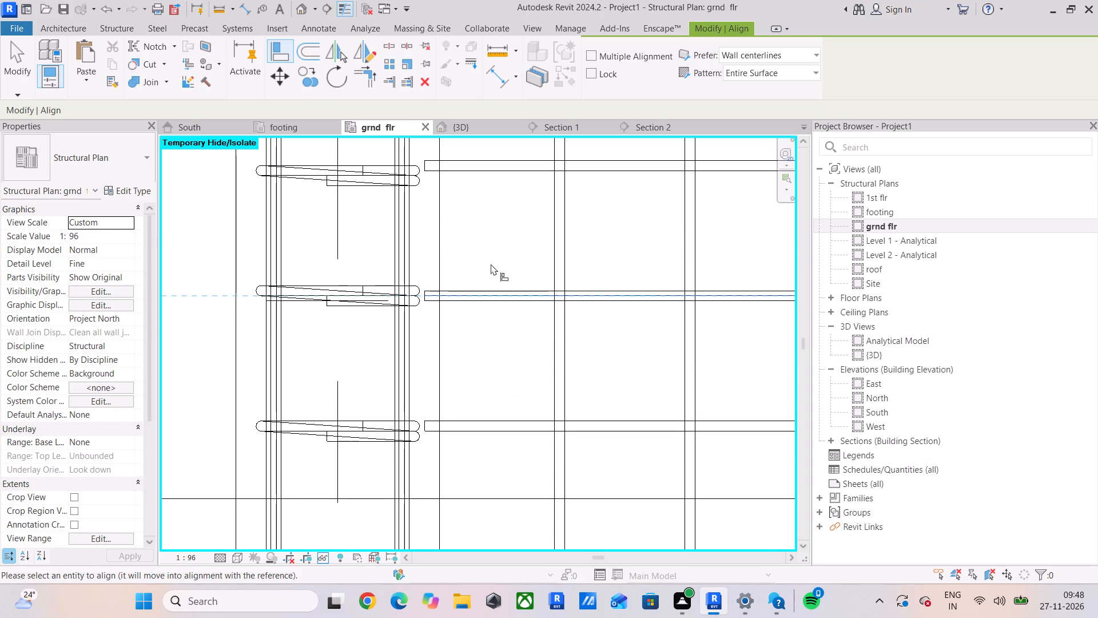
{"action": "left_click", "coordinate": [491, 263]}
{"action": "left_click", "coordinate": [479, 284]}
{"action": "left_click", "coordinate": [357, 280]}
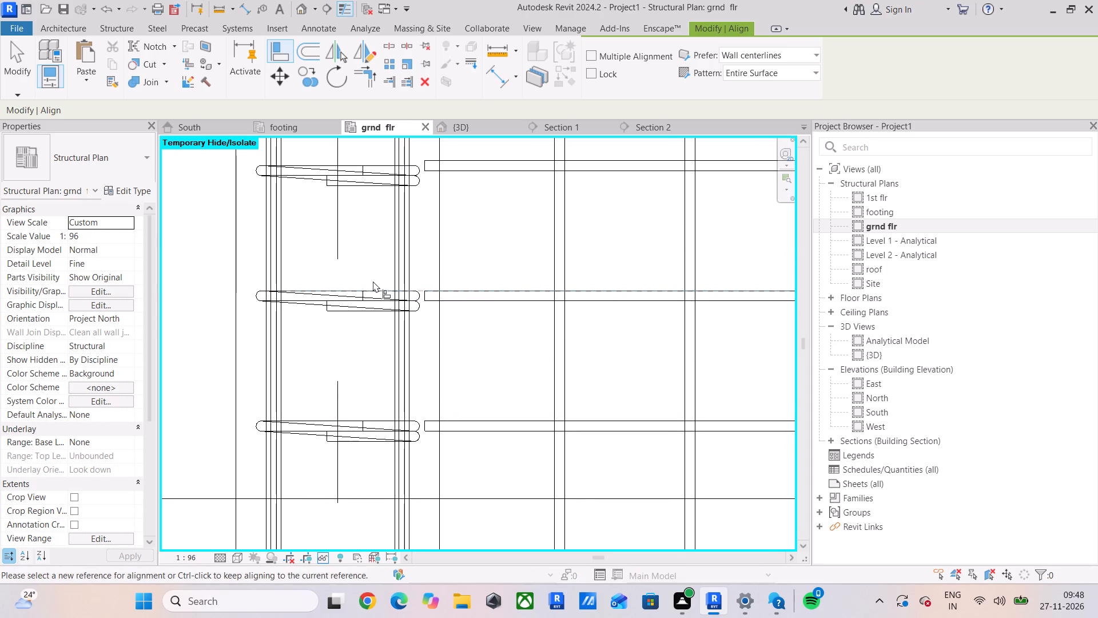
Align the left vertical edge beam's last two stirrups below the grid 5 beam with the twenty-fourth and twenty-fifth horizontal slab bars.
{"action": "middle_click_drag", "start_coordinate": [373, 281], "coordinate": [385, 351]}
{"action": "left_click_drag", "start_coordinate": [514, 226], "coordinate": [508, 228]}
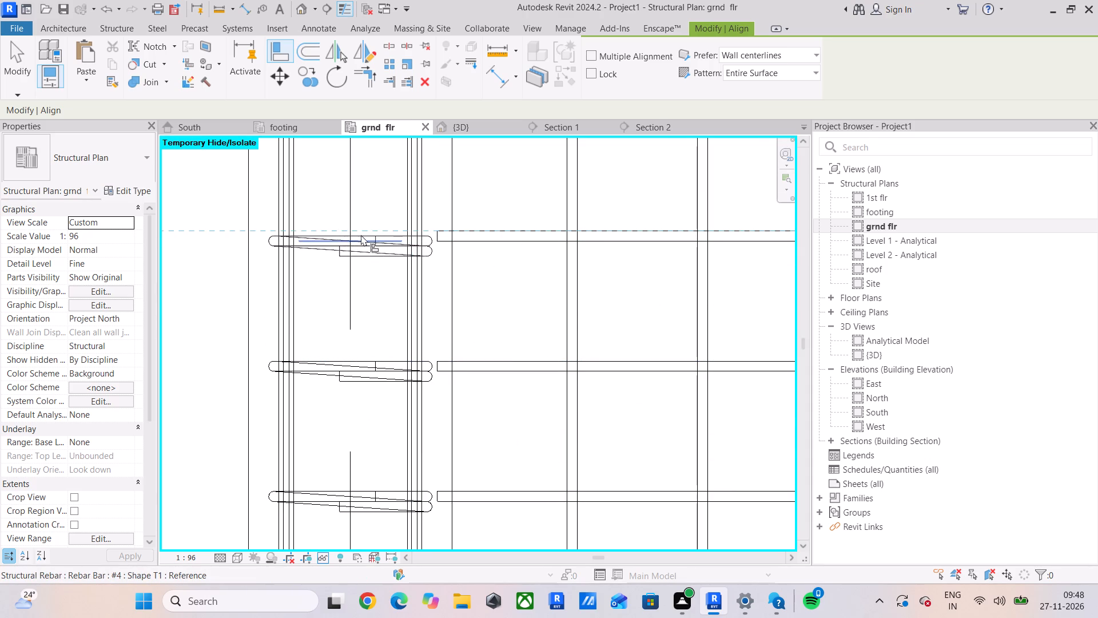
{"action": "left_click", "coordinate": [359, 231]}
{"action": "middle_click_drag", "start_coordinate": [360, 232], "coordinate": [324, 465]}
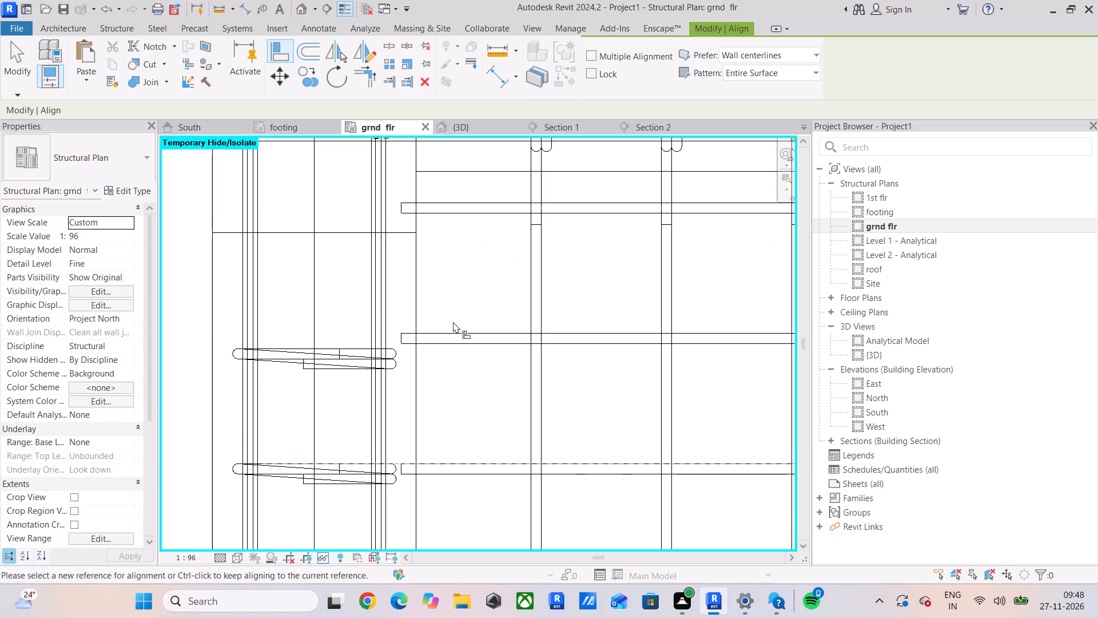
{"action": "left_click", "coordinate": [453, 331]}
{"action": "left_click", "coordinate": [331, 346]}
{"action": "middle_click_drag", "start_coordinate": [431, 312], "coordinate": [391, 415]}
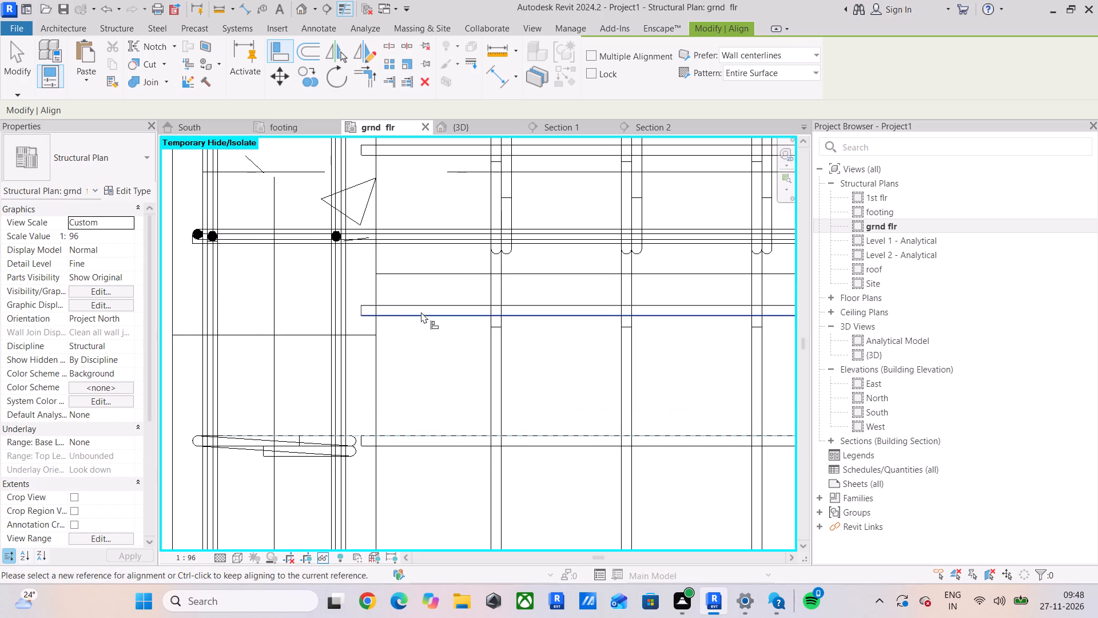
{"action": "scroll", "coordinate": [388, 331], "scroll_direction": "down", "scroll_amount": 2}
{"action": "scroll", "coordinate": [395, 323], "scroll_direction": "up", "scroll_amount": 4}
{"action": "key", "text": "Escape"}
{"action": "key", "text": "Escape"}
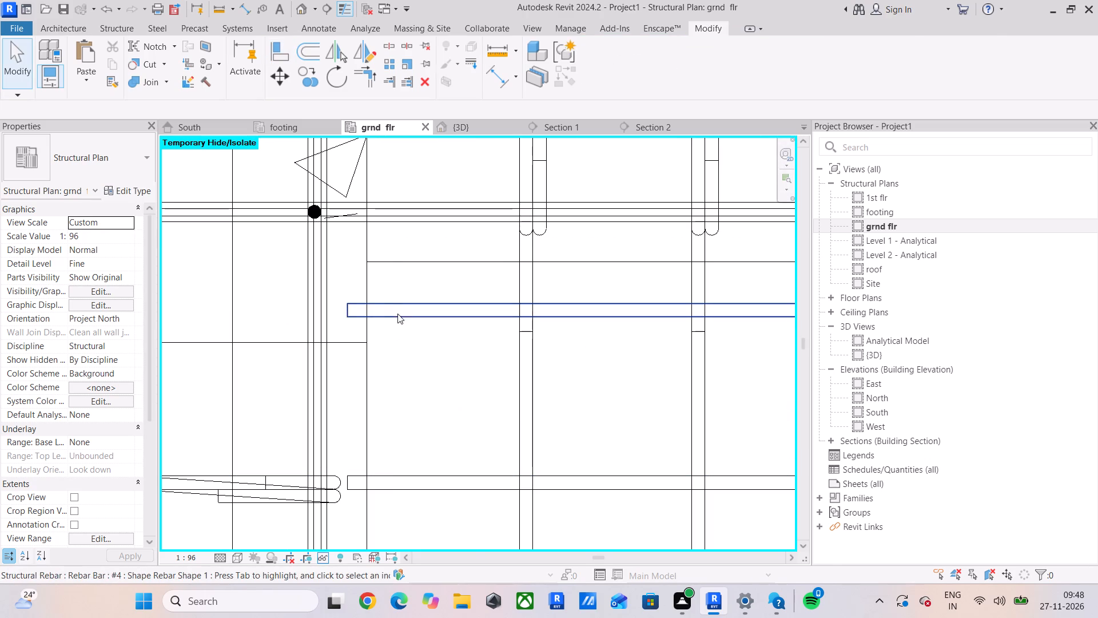
Shorten the lower slab's uppermost horizontal #4 bar so its left end stops at the slab's left edge.
{"action": "left_click", "coordinate": [397, 314]}
{"action": "scroll", "coordinate": [337, 307], "scroll_direction": "up", "scroll_amount": 7}
{"action": "left_click_drag", "start_coordinate": [354, 314], "coordinate": [371, 316]}
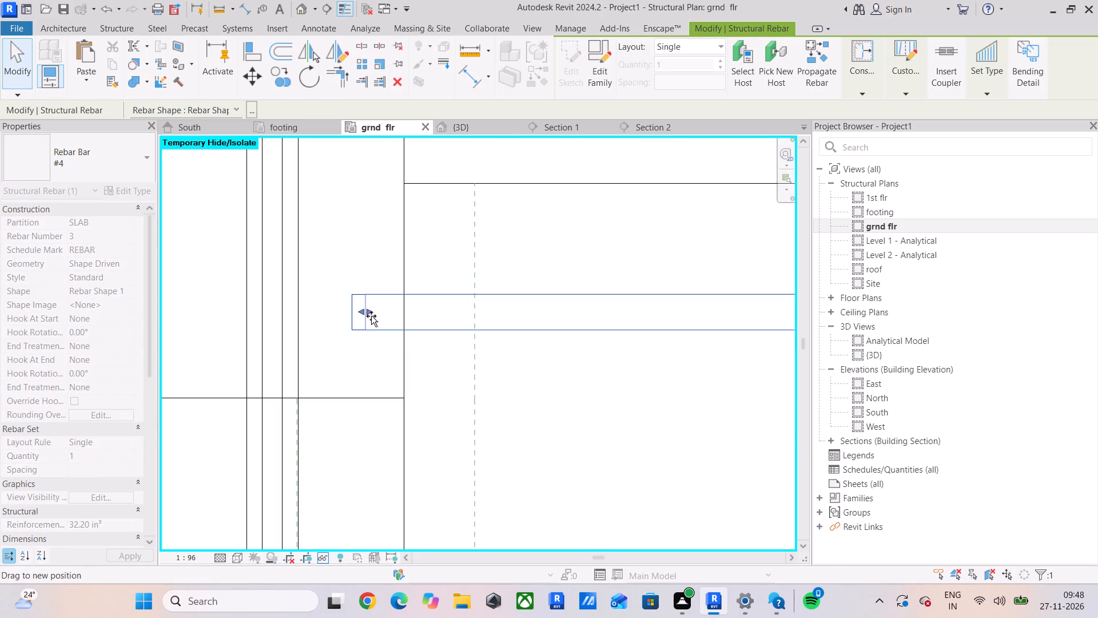
{"action": "left_click_drag", "start_coordinate": [371, 316], "coordinate": [404, 336]}
{"action": "left_click", "coordinate": [455, 380]}
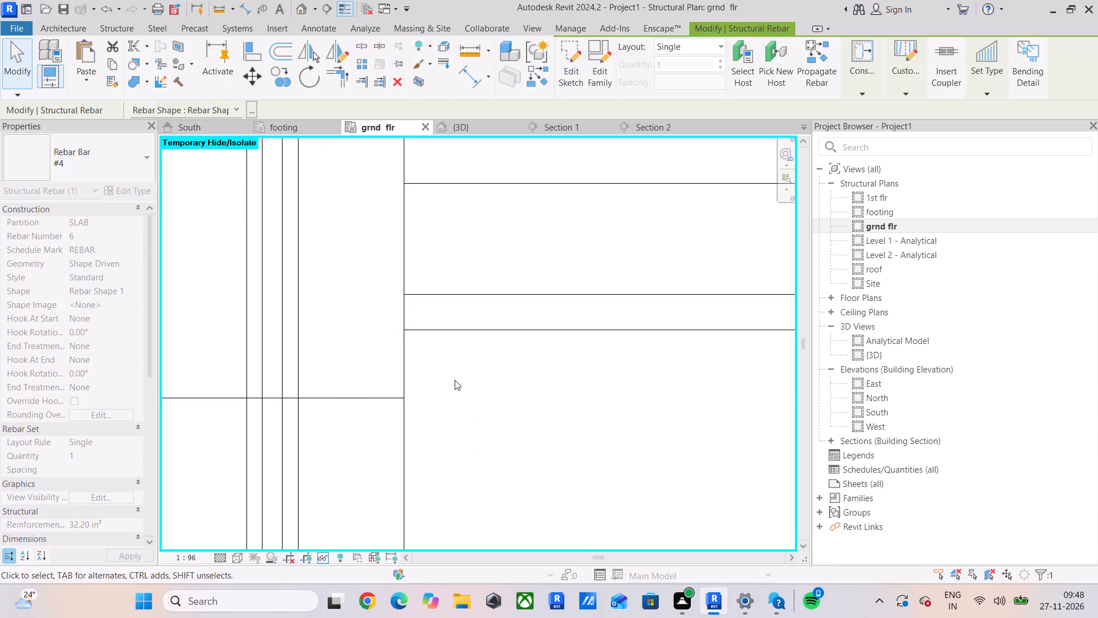
Review the slab mesh and edge beam reinforcement across the ground floor plan.
{"action": "scroll", "coordinate": [455, 378], "scroll_direction": "down", "scroll_amount": 15}
{"action": "middle_click_drag", "start_coordinate": [455, 377], "coordinate": [452, 423]}
{"action": "scroll", "coordinate": [469, 369], "scroll_direction": "down", "scroll_amount": 3}
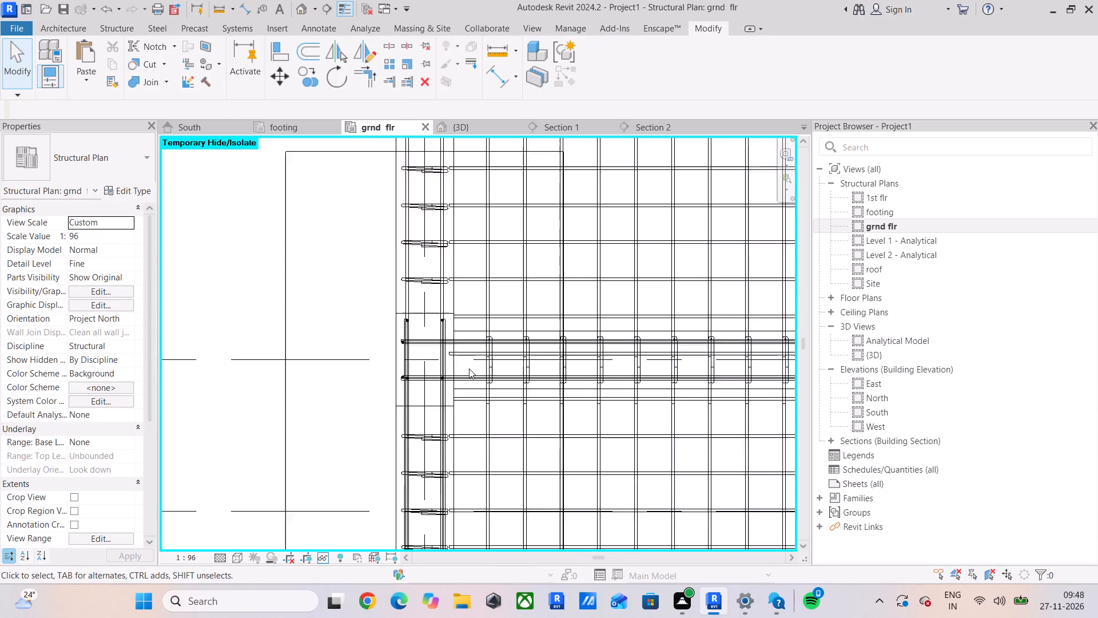
{"action": "scroll", "coordinate": [469, 369], "scroll_direction": "down", "scroll_amount": 2}
{"action": "middle_click_drag", "start_coordinate": [518, 349], "coordinate": [351, 336]}
{"action": "scroll", "coordinate": [372, 358], "scroll_direction": "up", "scroll_amount": 6}
{"action": "scroll", "coordinate": [460, 336], "scroll_direction": "down", "scroll_amount": 6}
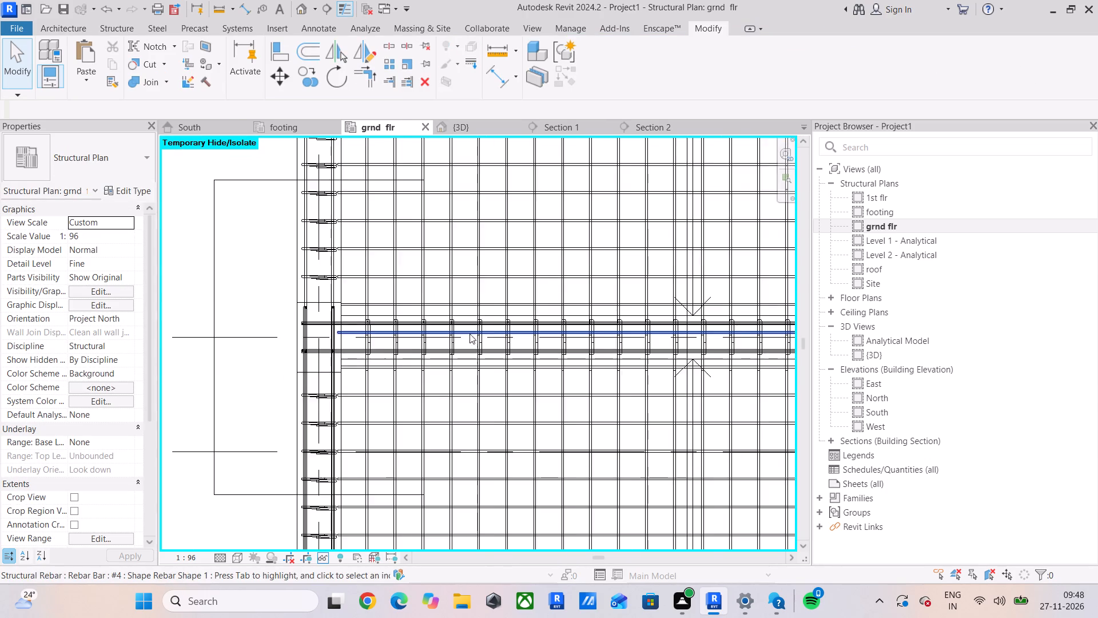
{"action": "scroll", "coordinate": [470, 334], "scroll_direction": "down", "scroll_amount": 3}
{"action": "middle_click_drag", "start_coordinate": [445, 321], "coordinate": [352, 300]}
{"action": "scroll", "coordinate": [352, 300], "scroll_direction": "down", "scroll_amount": 5}
{"action": "middle_click_drag", "start_coordinate": [388, 300], "coordinate": [321, 300]}
{"action": "scroll", "coordinate": [321, 300], "scroll_direction": "down", "scroll_amount": 2}
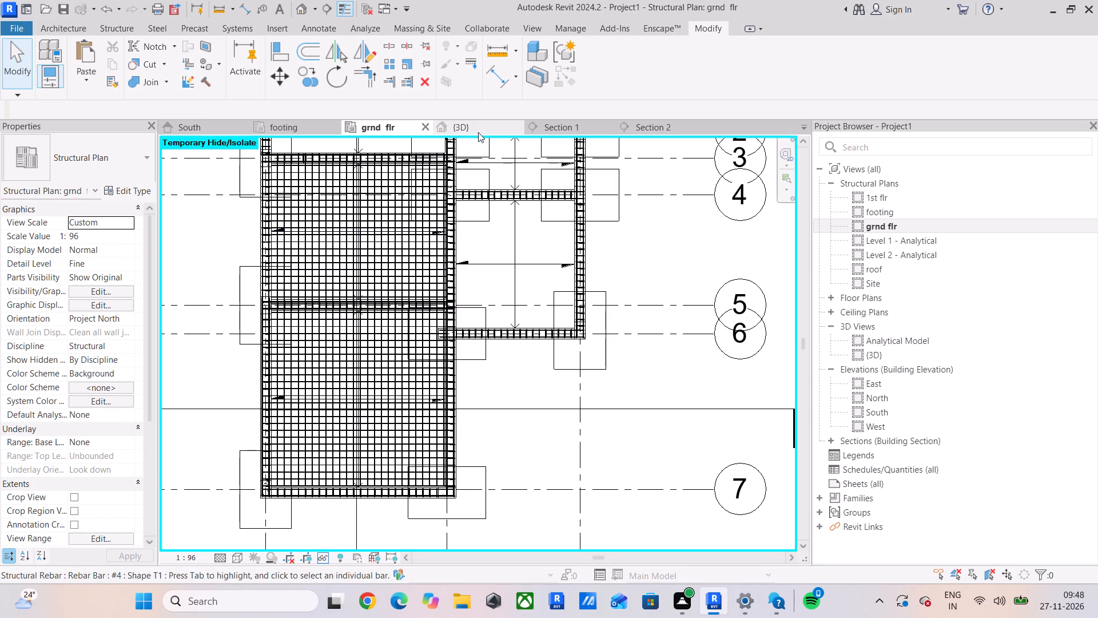
Set the rebar cover of the 6" foundation slab above the grid 5 beam to SLAB <0' - 1">.
{"action": "scroll", "coordinate": [266, 336], "scroll_direction": "up", "scroll_amount": 11}
{"action": "middle_click_drag", "start_coordinate": [319, 252], "coordinate": [303, 354]}
{"action": "scroll", "coordinate": [317, 280], "scroll_direction": "up", "scroll_amount": 1}
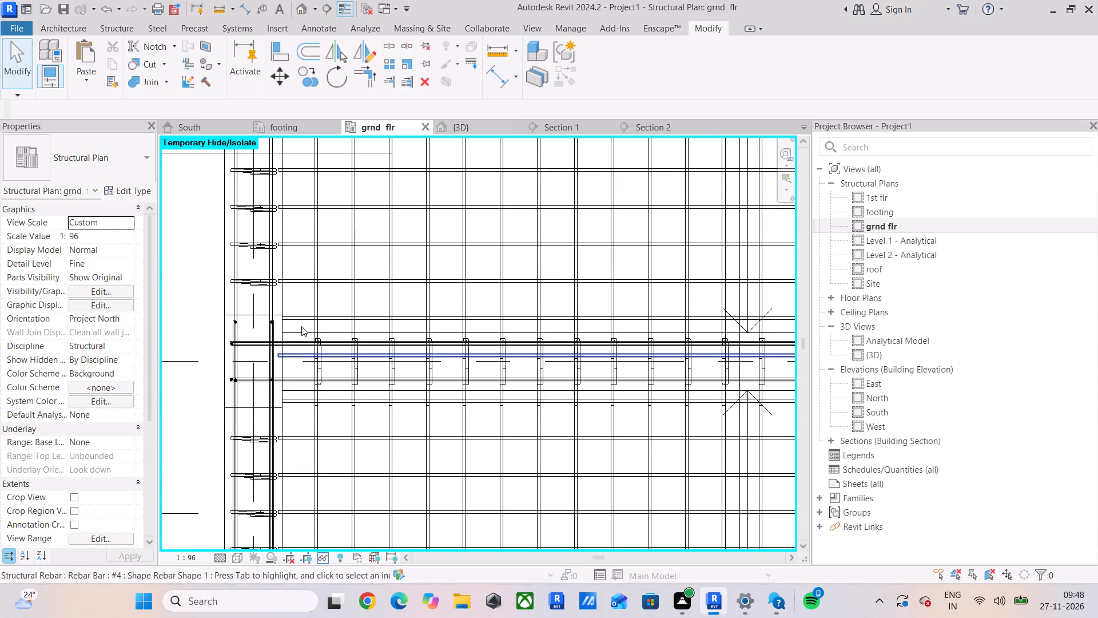
{"action": "scroll", "coordinate": [279, 268], "scroll_direction": "up", "scroll_amount": 5}
{"action": "left_click", "coordinate": [288, 321]}
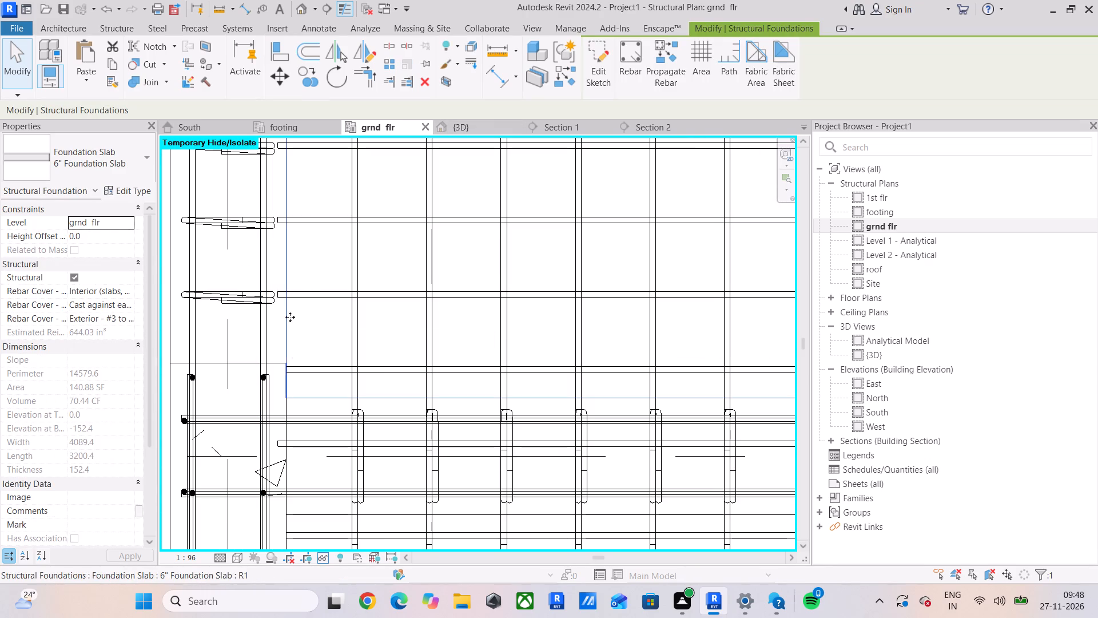
{"action": "left_click", "coordinate": [113, 30]}
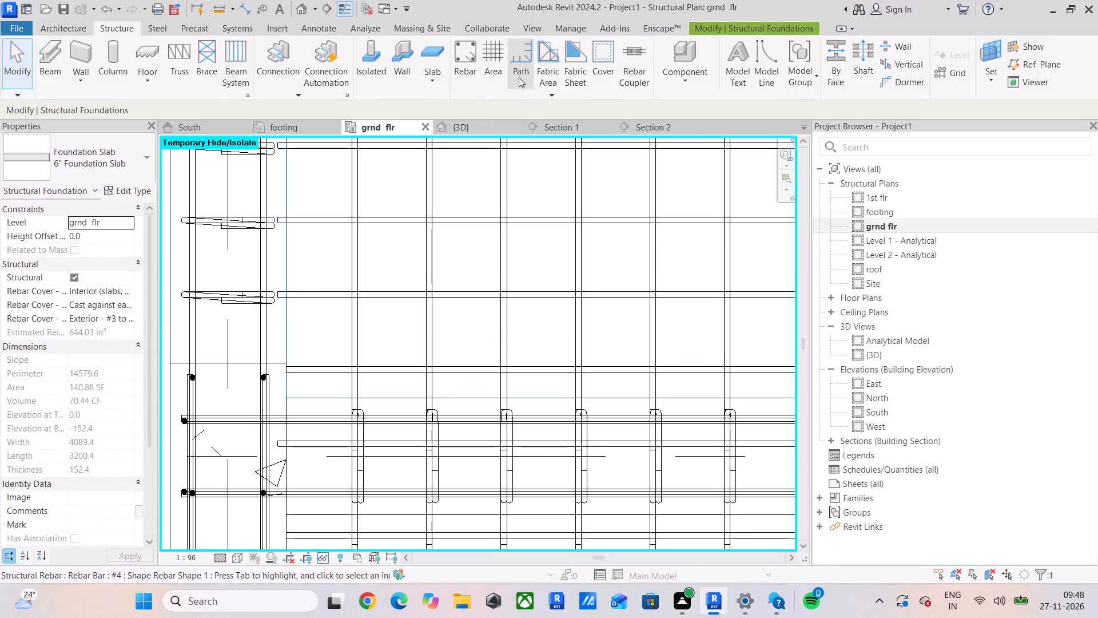
{"action": "left_click", "coordinate": [614, 67]}
{"action": "left_click", "coordinate": [289, 333]}
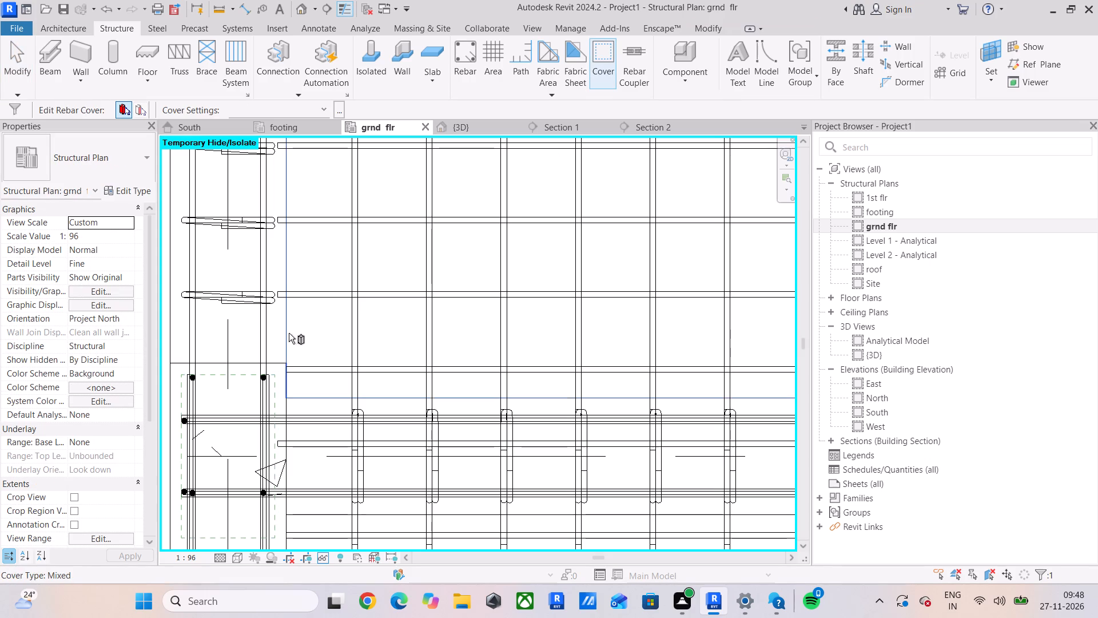
{"action": "left_click", "coordinate": [323, 106]}
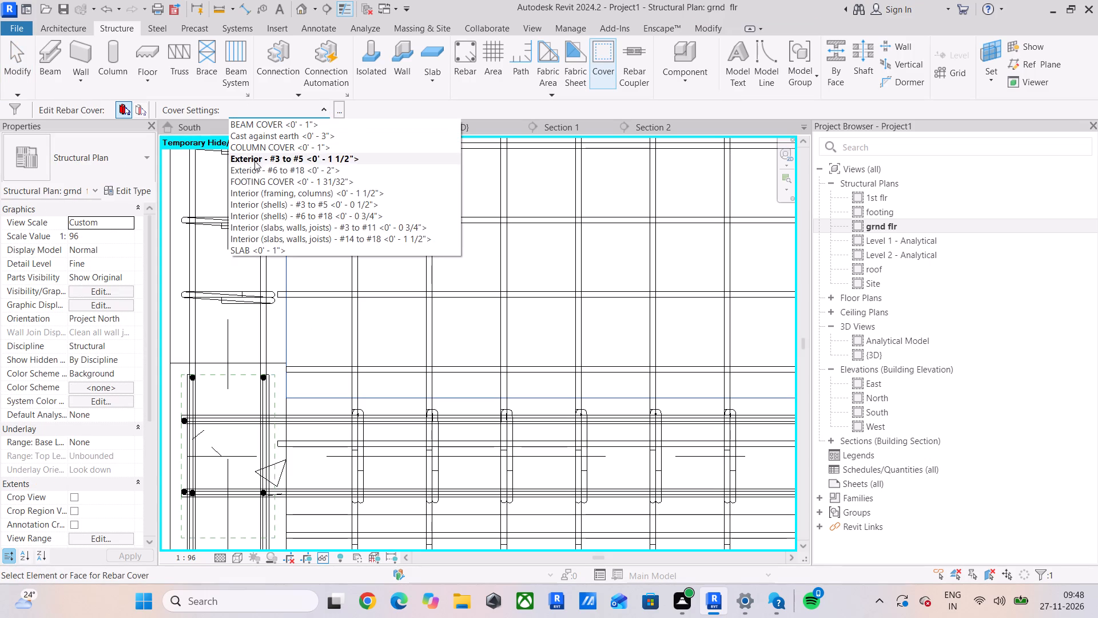
{"action": "left_click", "coordinate": [260, 249]}
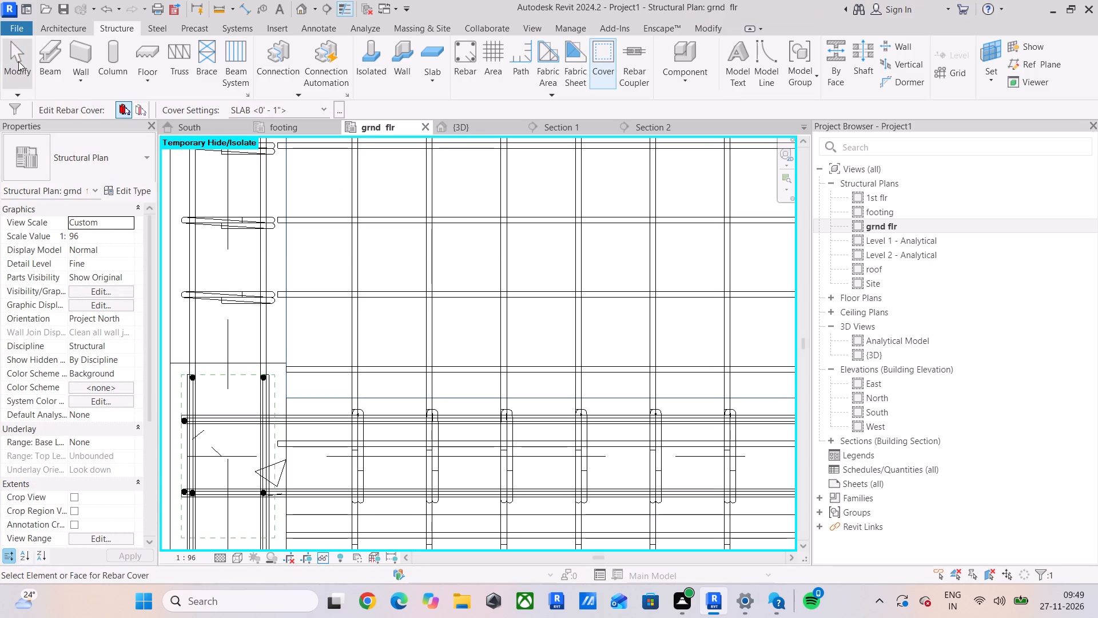
{"action": "left_click", "coordinate": [18, 61]}
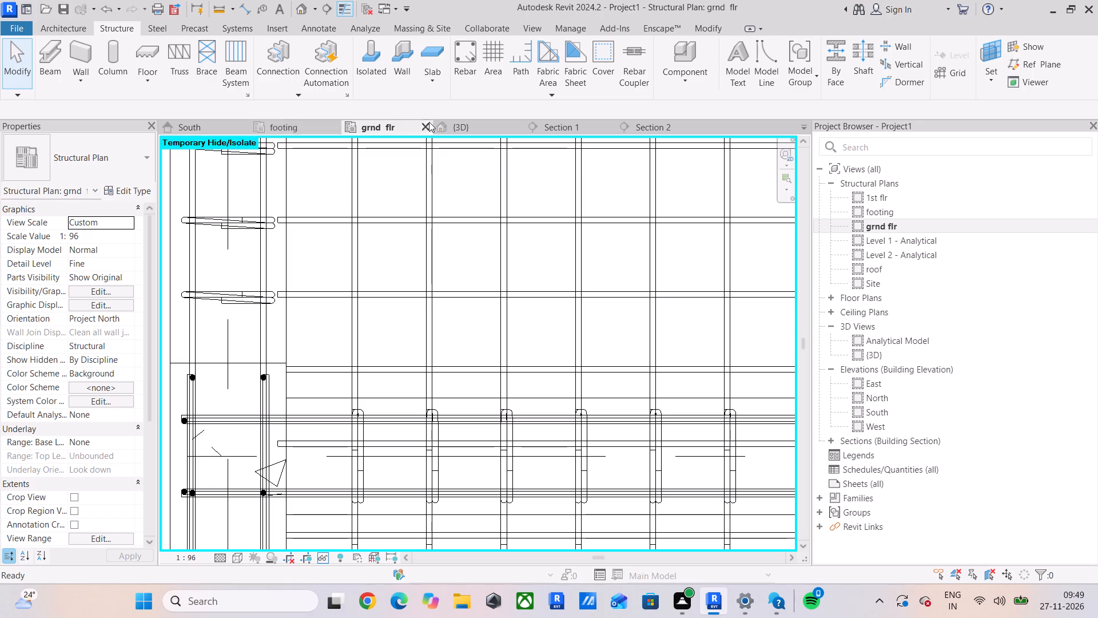
Inspect the slab mesh and the surrounding edge beam stirrups from several sides in the 3D view.
{"action": "left_click", "coordinate": [461, 122]}
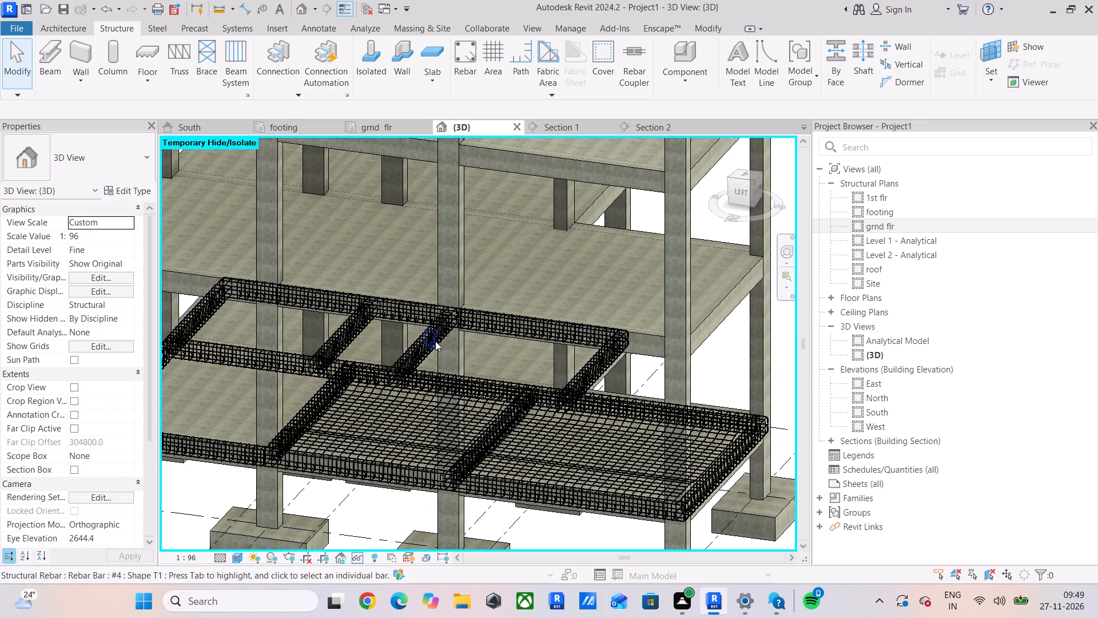
{"action": "middle_click_drag", "start_coordinate": [433, 350], "coordinate": [320, 349], "text": "shift"}
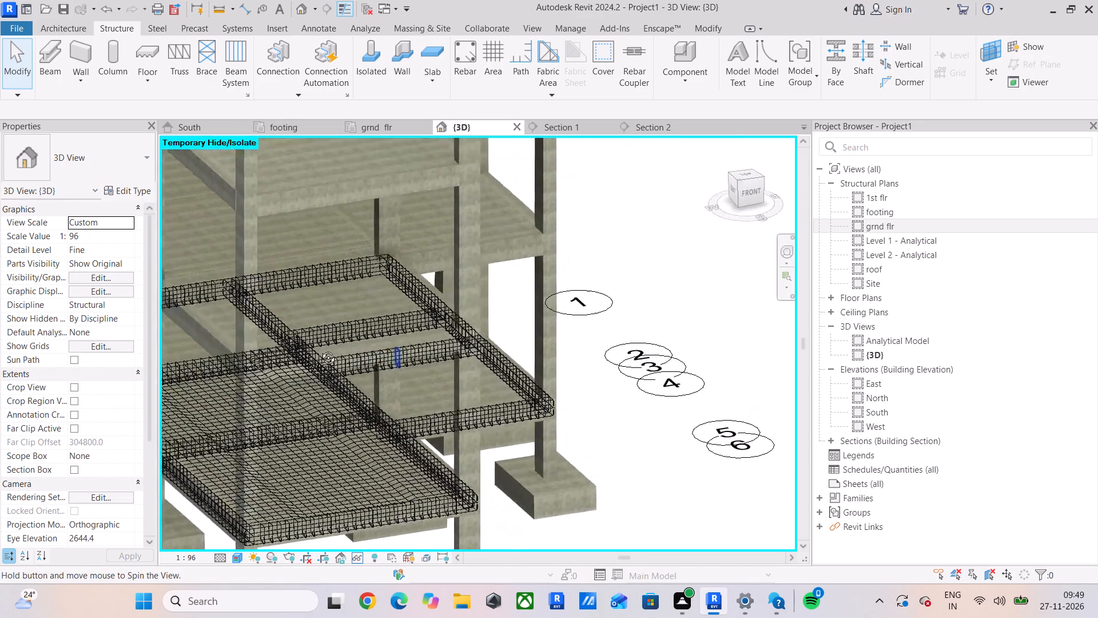
{"action": "middle_click_drag", "start_coordinate": [320, 349], "coordinate": [314, 354], "text": "shift"}
{"action": "scroll", "coordinate": [245, 465], "scroll_direction": "up", "scroll_amount": 4}
{"action": "middle_click_drag", "start_coordinate": [251, 461], "coordinate": [312, 389]}
{"action": "middle_click_drag", "start_coordinate": [321, 389], "coordinate": [348, 401], "text": "shift"}
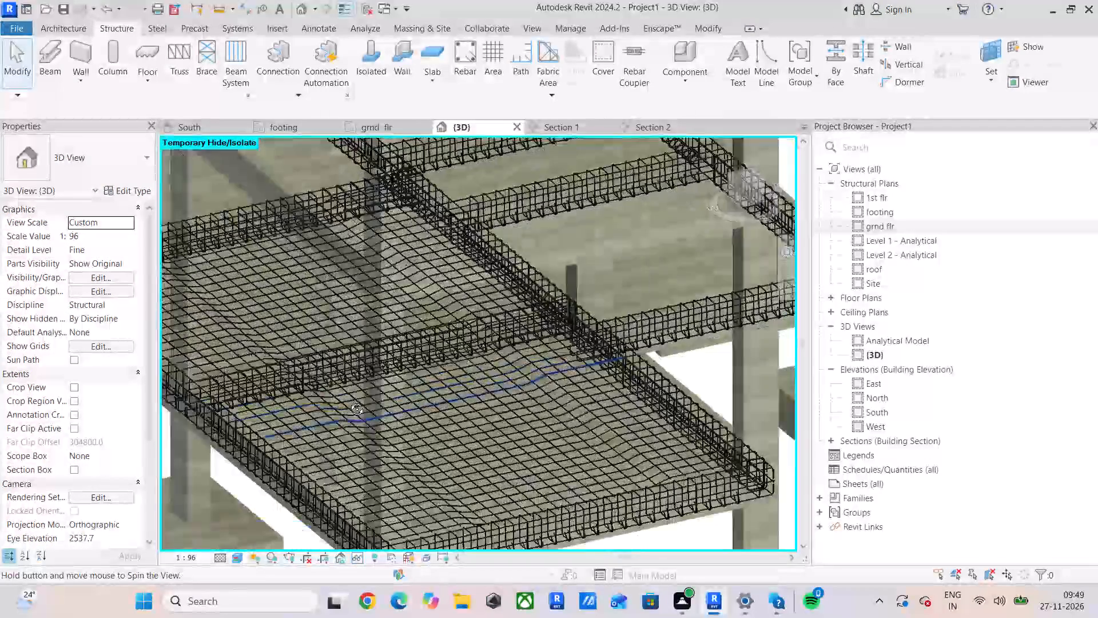
{"action": "middle_click_drag", "start_coordinate": [348, 401], "coordinate": [416, 402], "text": "shift"}
{"action": "middle_click_drag", "start_coordinate": [421, 399], "coordinate": [333, 400]}
{"action": "scroll", "coordinate": [476, 413], "scroll_direction": "up", "scroll_amount": 4}
{"action": "middle_click_drag", "start_coordinate": [498, 409], "coordinate": [369, 427]}
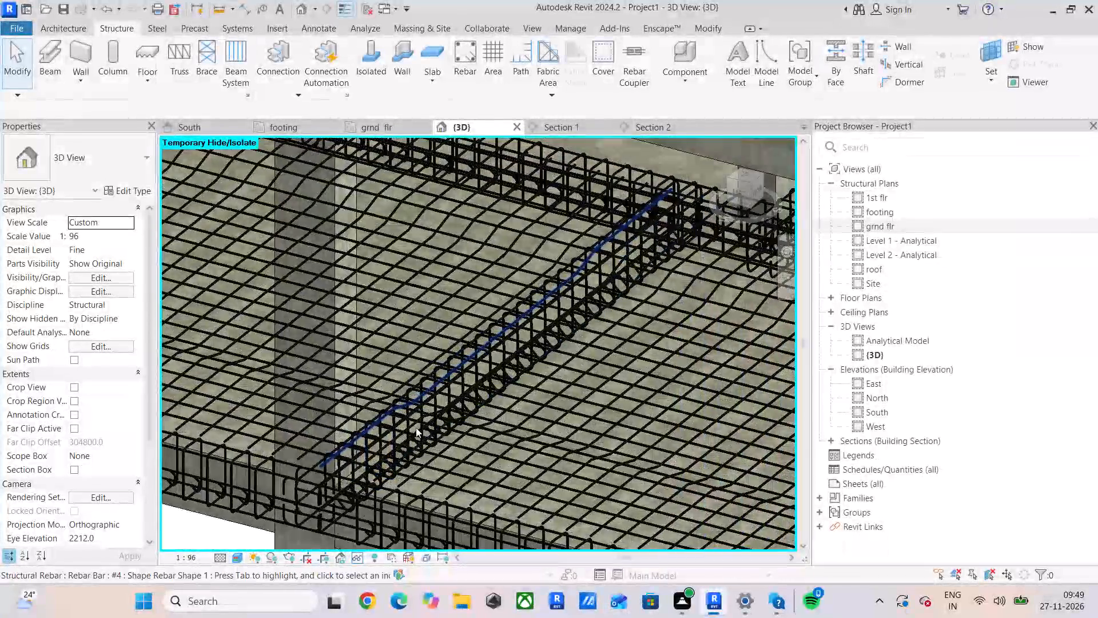
{"action": "scroll", "coordinate": [487, 413], "scroll_direction": "up", "scroll_amount": 4}
{"action": "scroll", "coordinate": [497, 370], "scroll_direction": "down", "scroll_amount": 5}
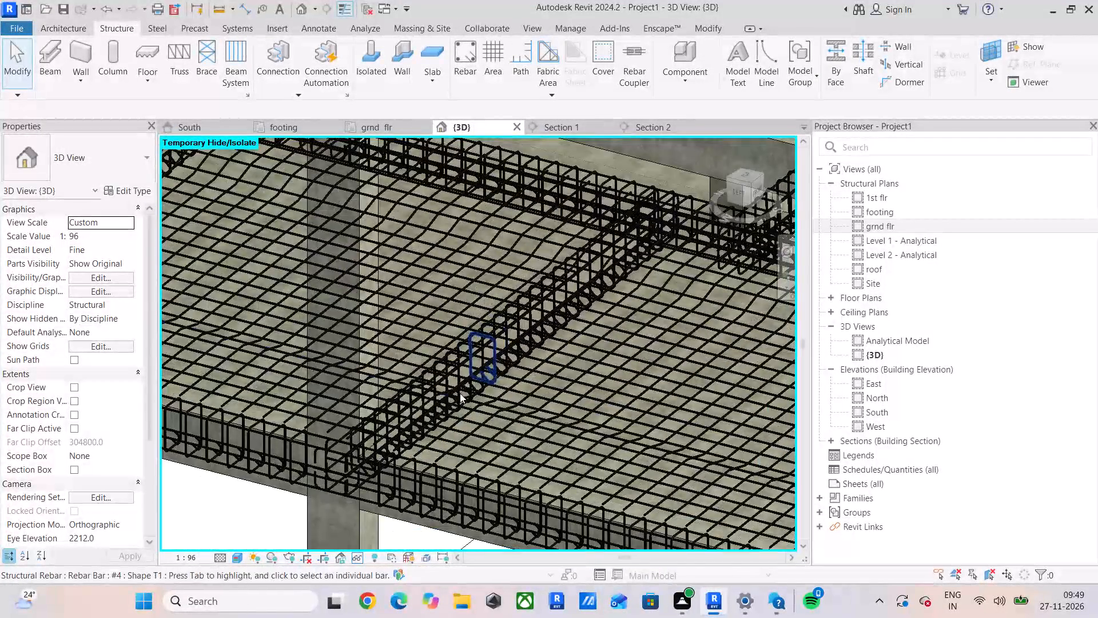
{"action": "scroll", "coordinate": [396, 402], "scroll_direction": "up", "scroll_amount": 6}
{"action": "scroll", "coordinate": [447, 381], "scroll_direction": "up", "scroll_amount": 5}
{"action": "scroll", "coordinate": [447, 381], "scroll_direction": "down", "scroll_amount": 11}
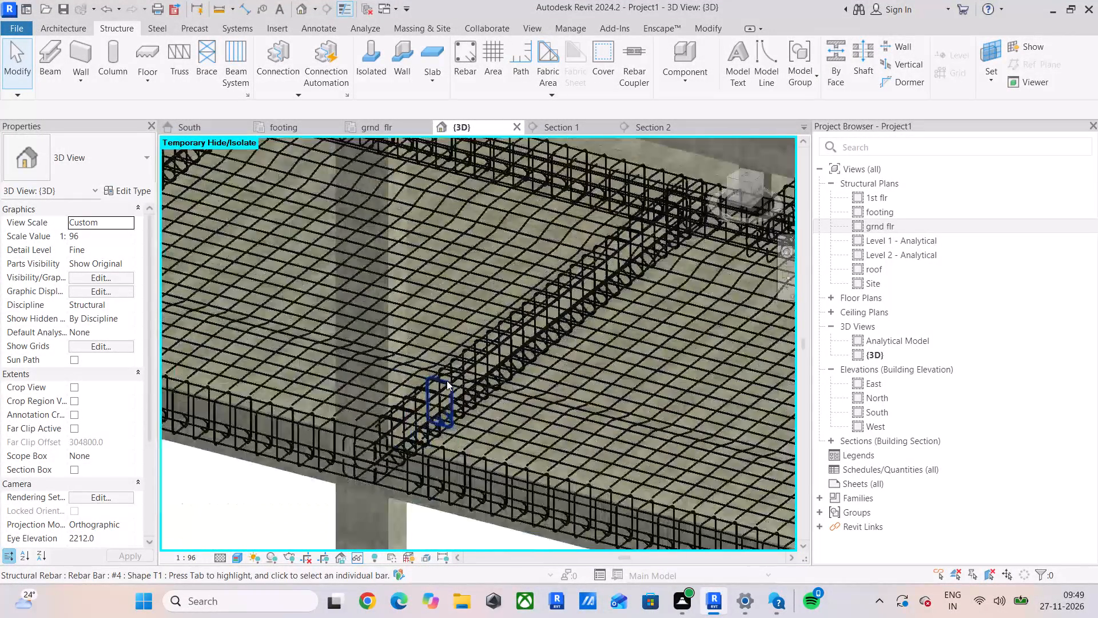
{"action": "scroll", "coordinate": [447, 381], "scroll_direction": "down", "scroll_amount": 7}
{"action": "middle_click_drag", "start_coordinate": [272, 299], "coordinate": [401, 406]}
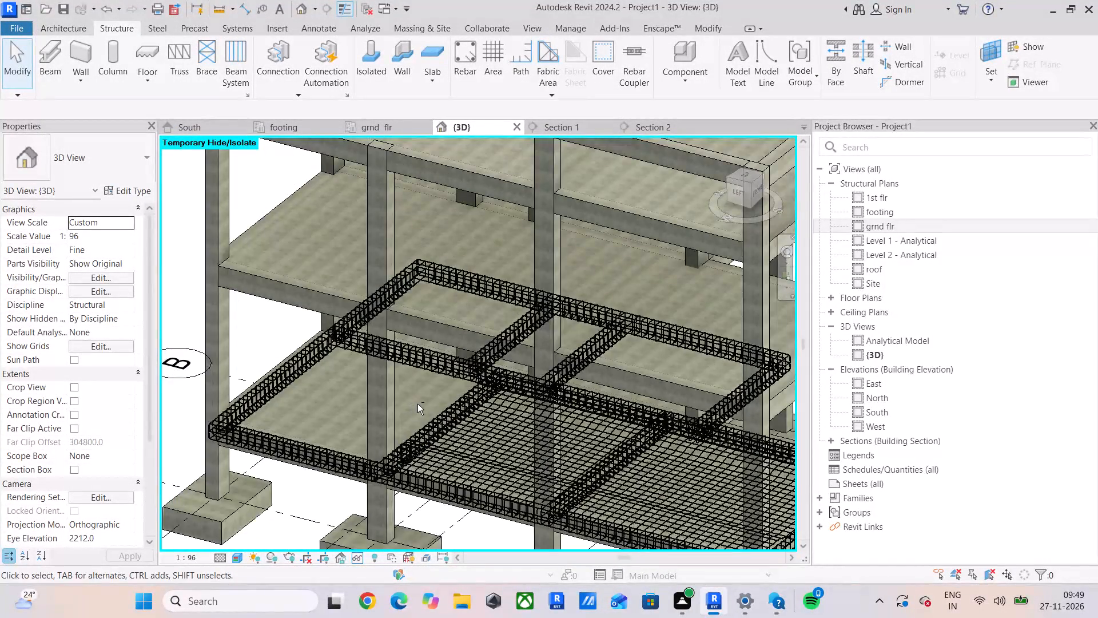
{"action": "middle_click_drag", "start_coordinate": [405, 413], "coordinate": [275, 414], "text": "shift"}
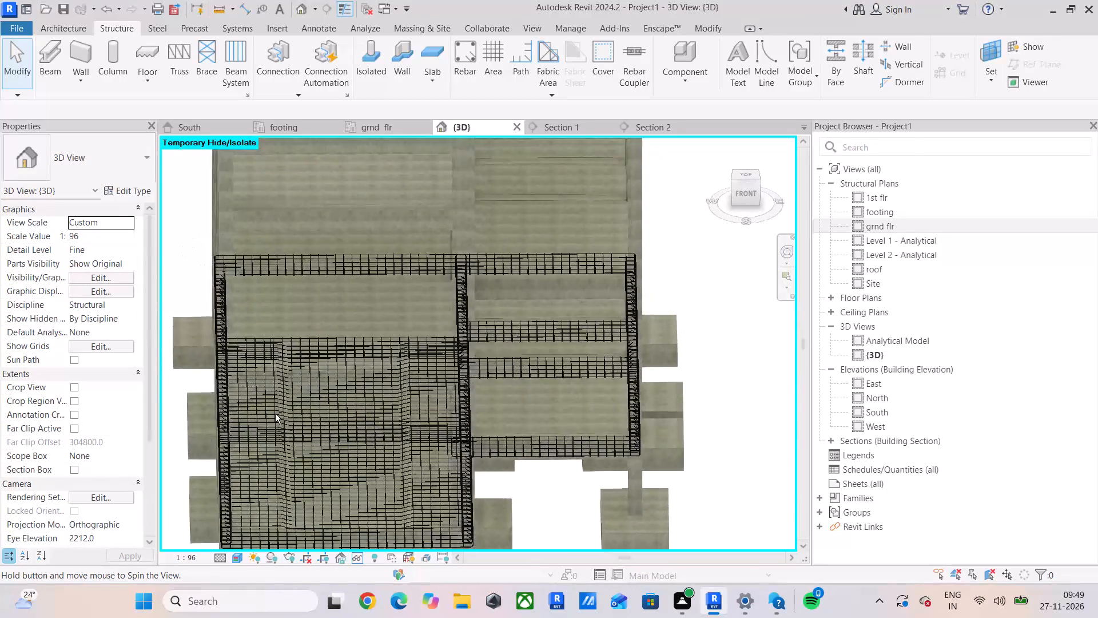
{"action": "middle_click_drag", "start_coordinate": [275, 414], "coordinate": [271, 412], "text": "shift"}
{"action": "scroll", "coordinate": [407, 394], "scroll_direction": "up", "scroll_amount": 4}
{"action": "middle_click_drag", "start_coordinate": [504, 443], "coordinate": [324, 446], "text": "shift"}
{"action": "scroll", "coordinate": [340, 438], "scroll_direction": "up", "scroll_amount": 1, "text": "shift"}
{"action": "scroll", "coordinate": [260, 290], "scroll_direction": "up", "scroll_amount": 3}
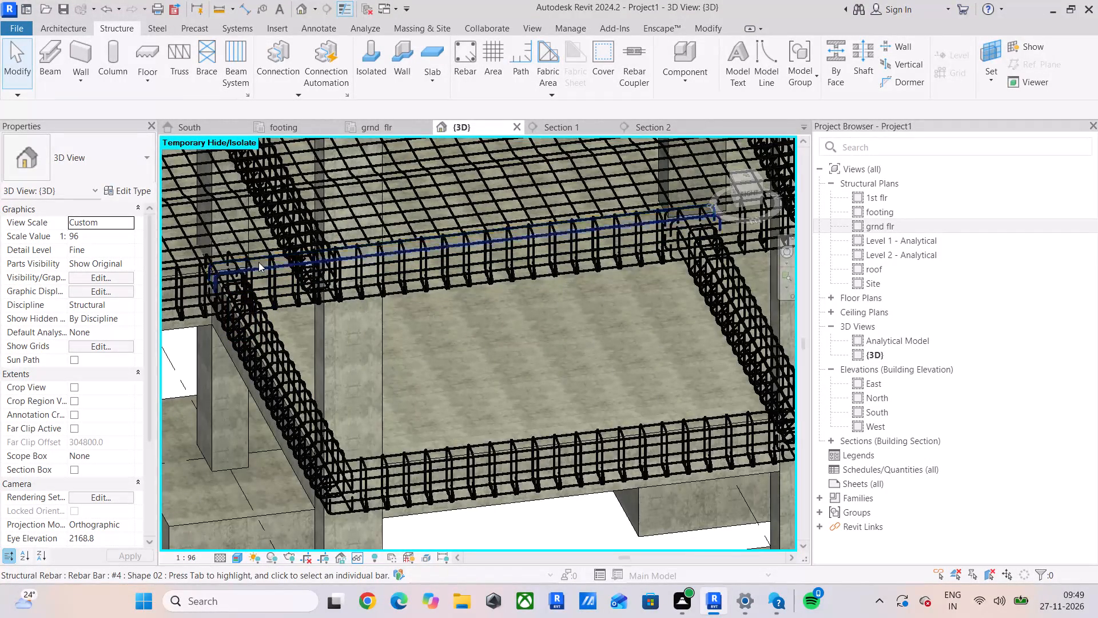
{"action": "middle_click_drag", "start_coordinate": [309, 299], "coordinate": [258, 275], "text": "shift"}
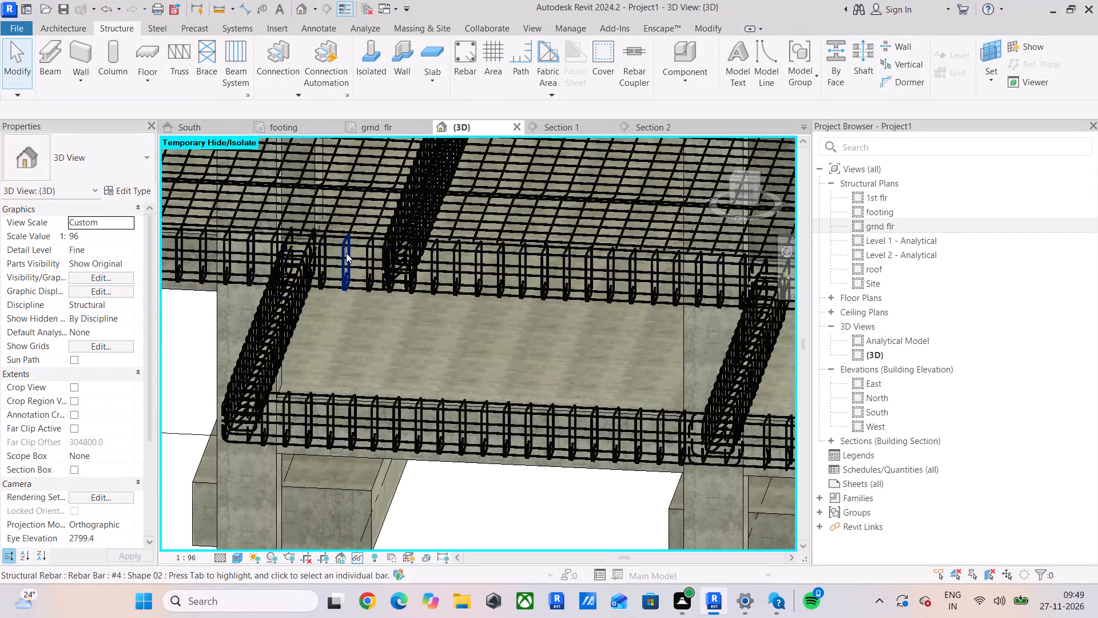
{"action": "middle_click_drag", "start_coordinate": [350, 292], "coordinate": [441, 441]}
{"action": "scroll", "coordinate": [425, 427], "scroll_direction": "down", "scroll_amount": 4}
{"action": "middle_click_drag", "start_coordinate": [345, 419], "coordinate": [473, 458]}
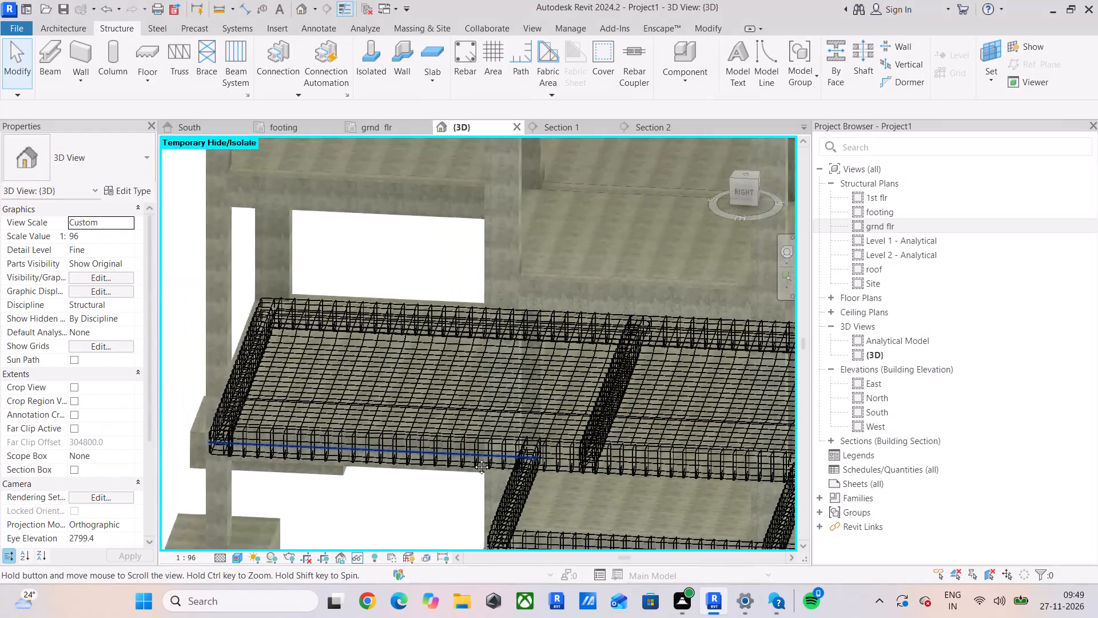
{"action": "middle_click_drag", "start_coordinate": [473, 458], "coordinate": [474, 458]}
{"action": "scroll", "coordinate": [247, 362], "scroll_direction": "up", "scroll_amount": 5}
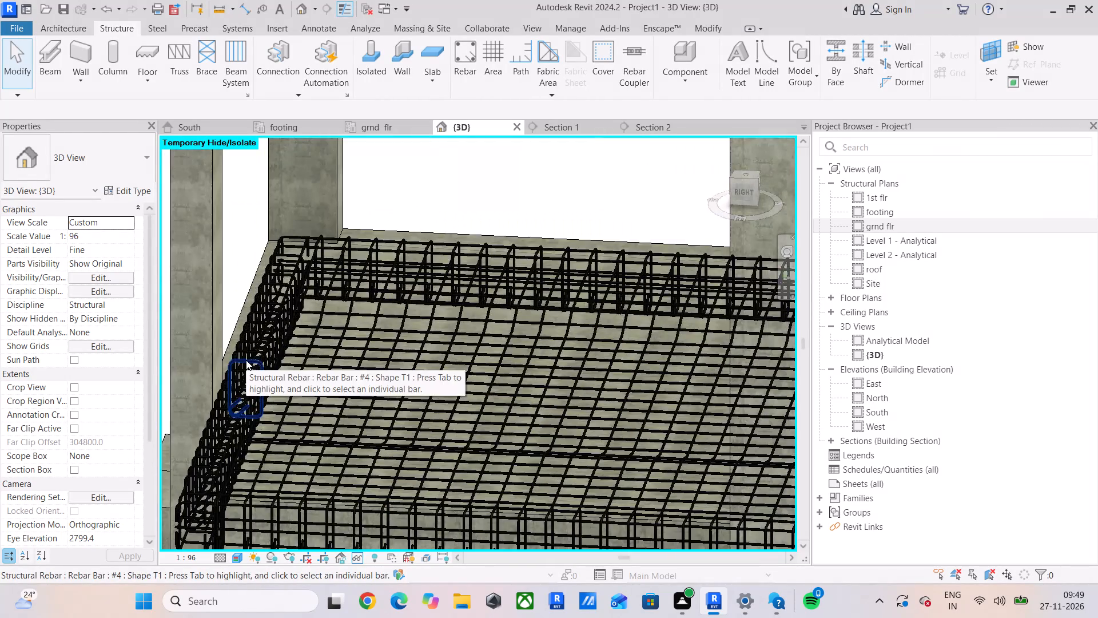